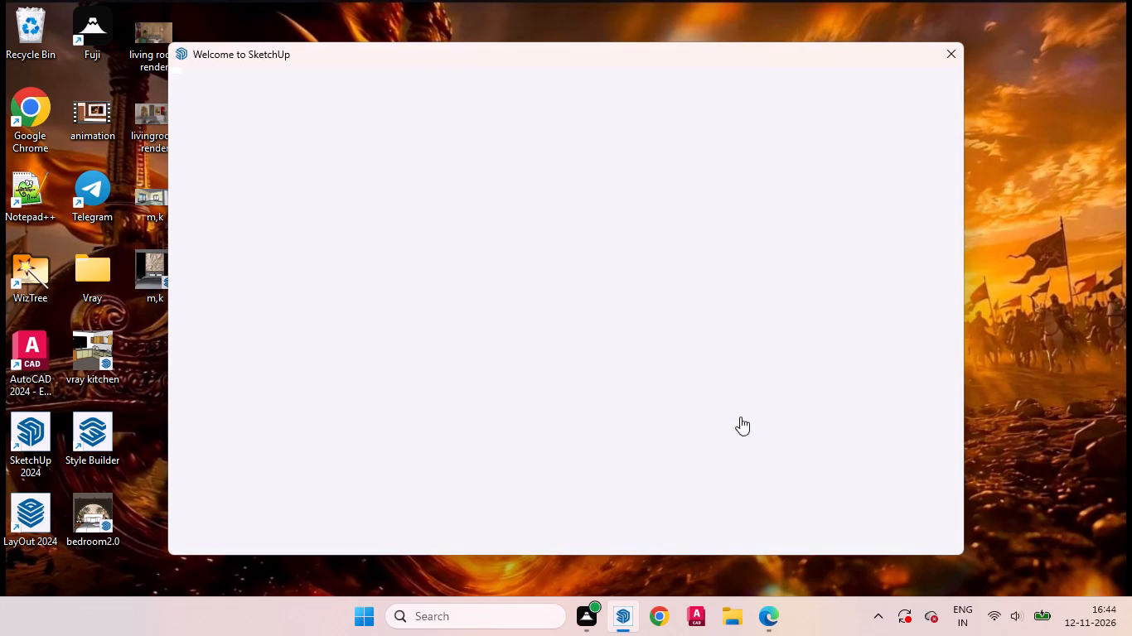
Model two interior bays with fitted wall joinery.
Start a new model from the welcome window.
{"action": "left_click", "coordinate": [389, 179]}
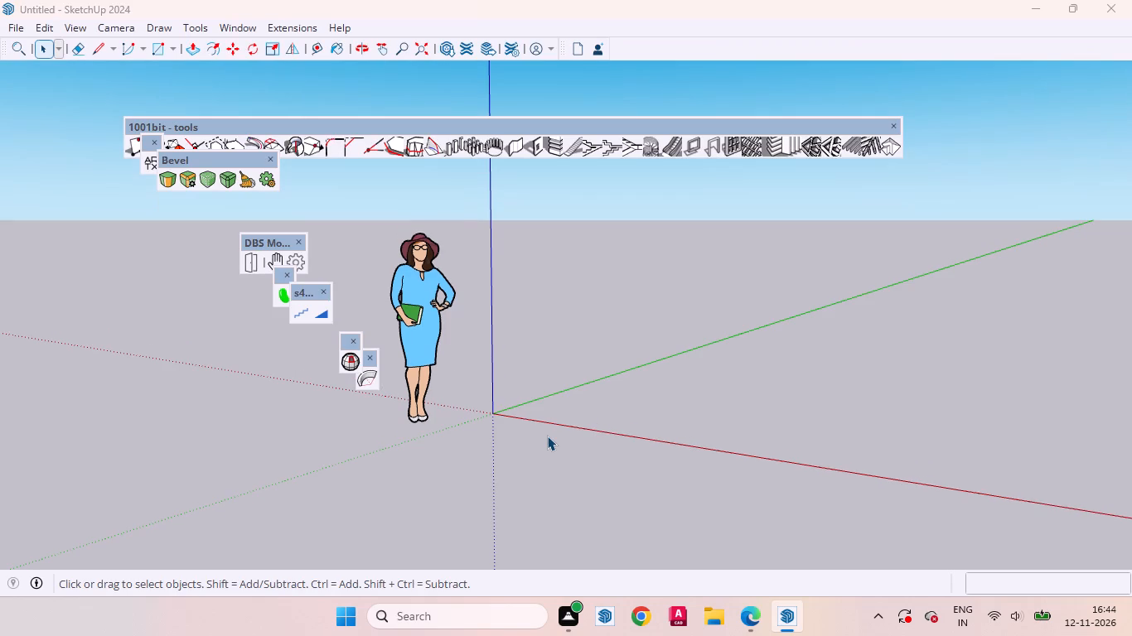
Erase the default human figure from the model.
{"action": "left_click", "coordinate": [406, 295]}
{"action": "right_click", "coordinate": [406, 295]}
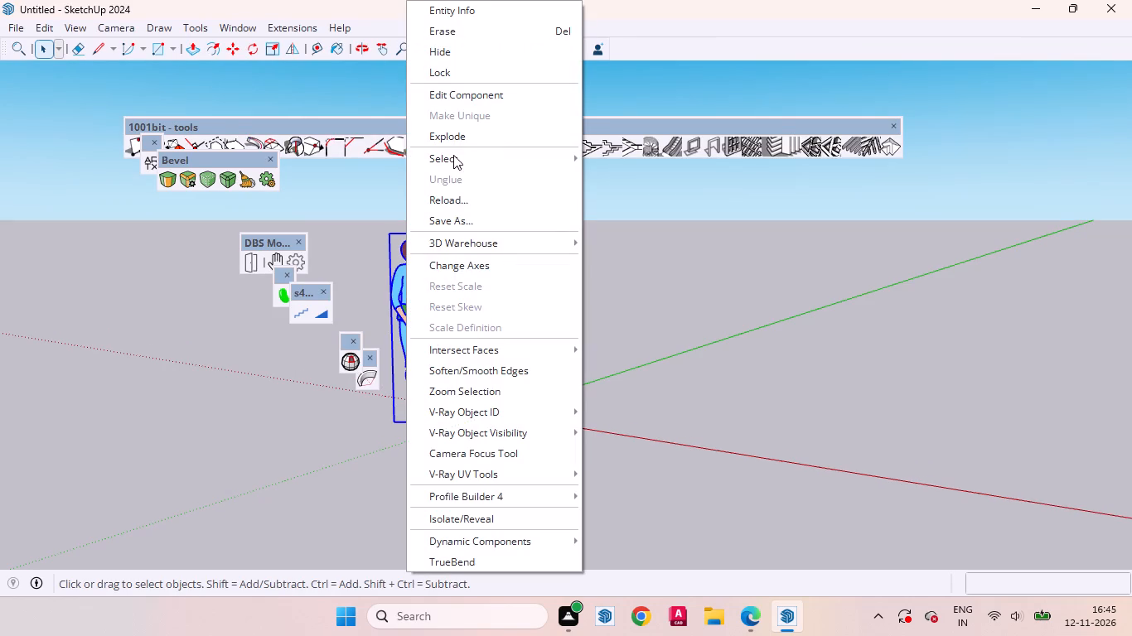
{"action": "left_click", "coordinate": [455, 36]}
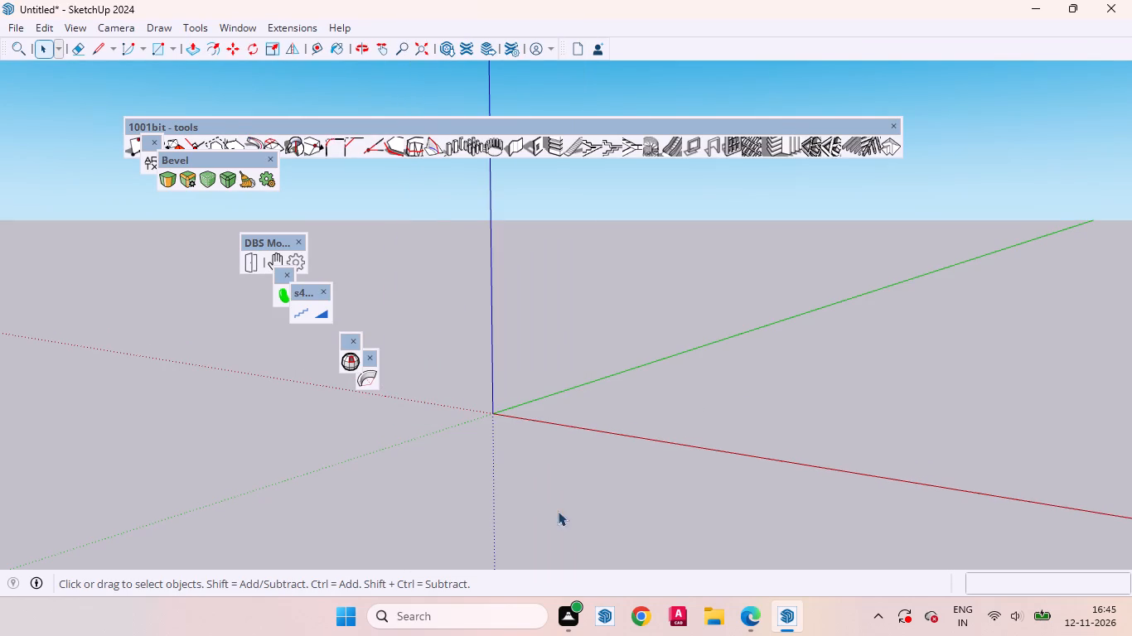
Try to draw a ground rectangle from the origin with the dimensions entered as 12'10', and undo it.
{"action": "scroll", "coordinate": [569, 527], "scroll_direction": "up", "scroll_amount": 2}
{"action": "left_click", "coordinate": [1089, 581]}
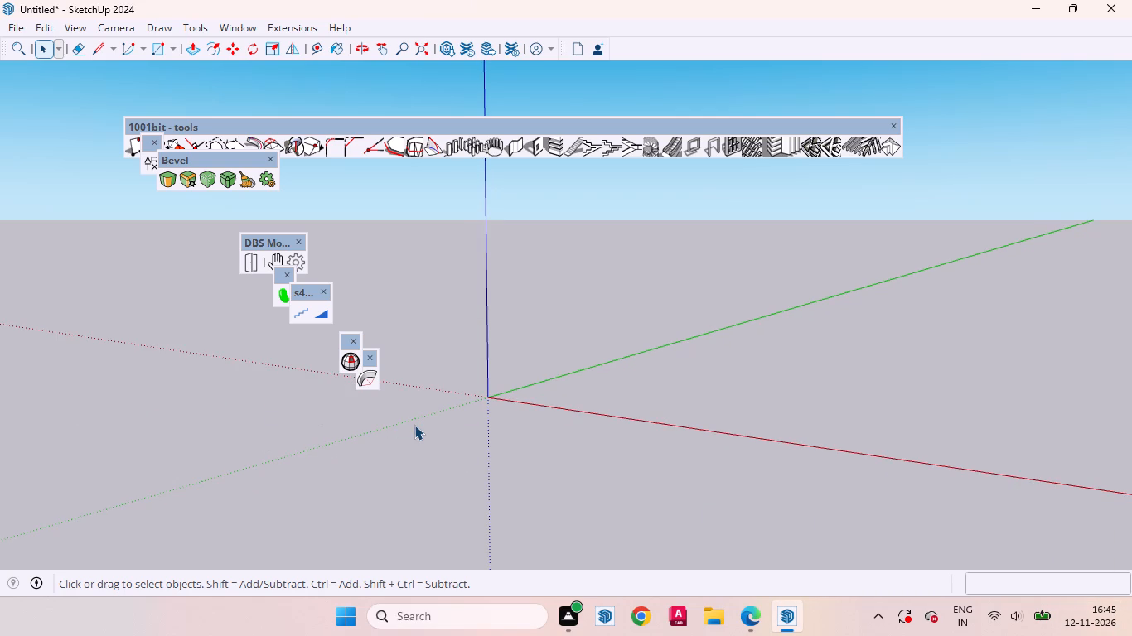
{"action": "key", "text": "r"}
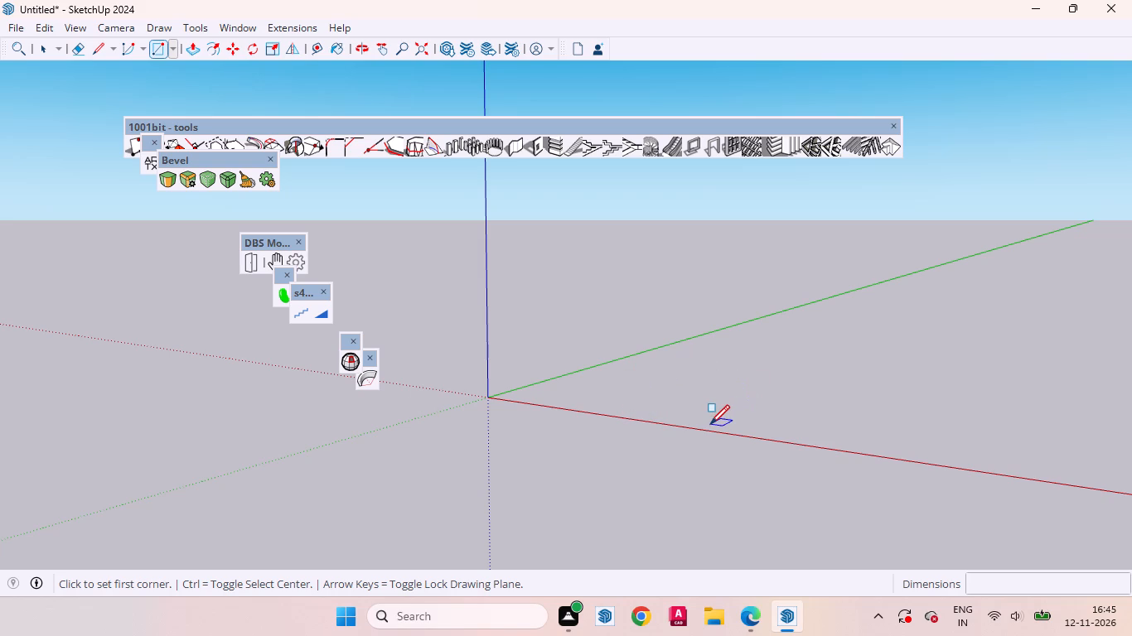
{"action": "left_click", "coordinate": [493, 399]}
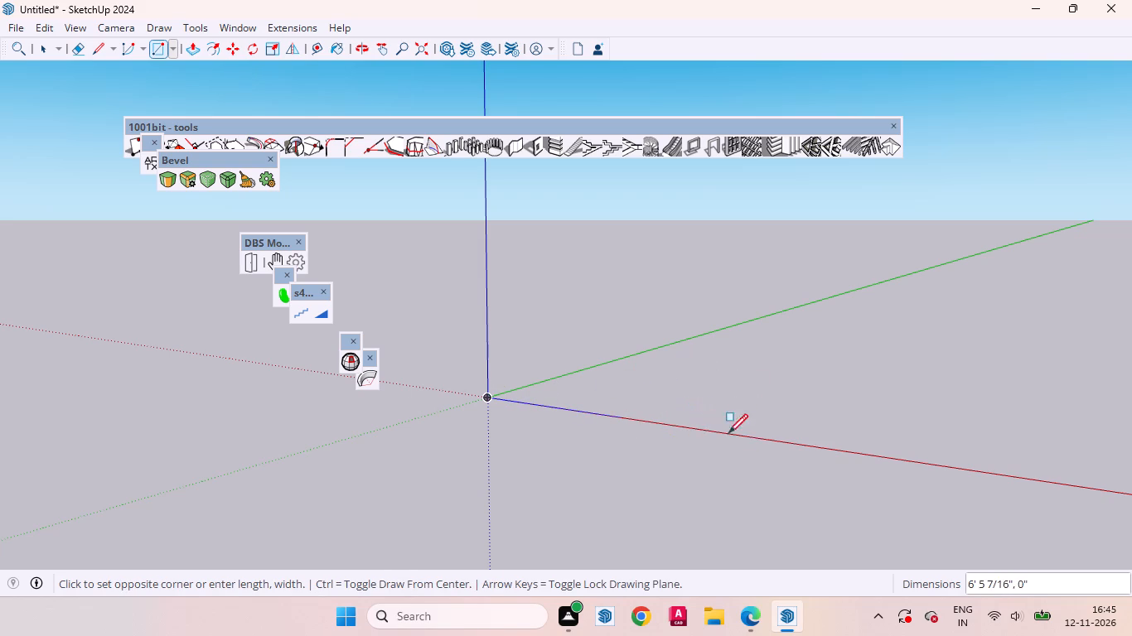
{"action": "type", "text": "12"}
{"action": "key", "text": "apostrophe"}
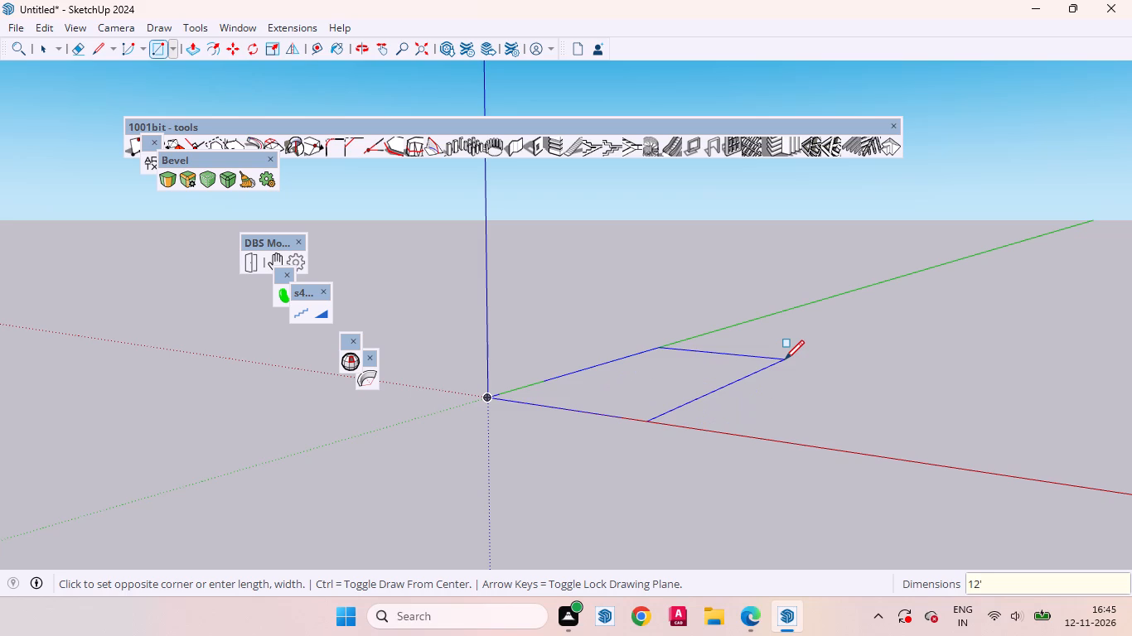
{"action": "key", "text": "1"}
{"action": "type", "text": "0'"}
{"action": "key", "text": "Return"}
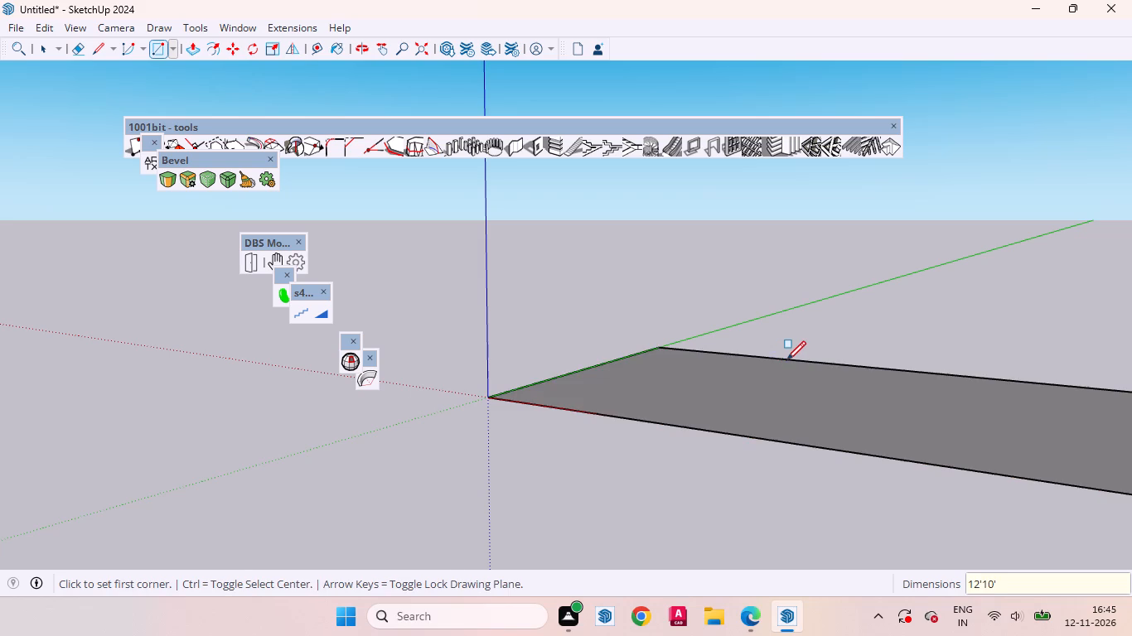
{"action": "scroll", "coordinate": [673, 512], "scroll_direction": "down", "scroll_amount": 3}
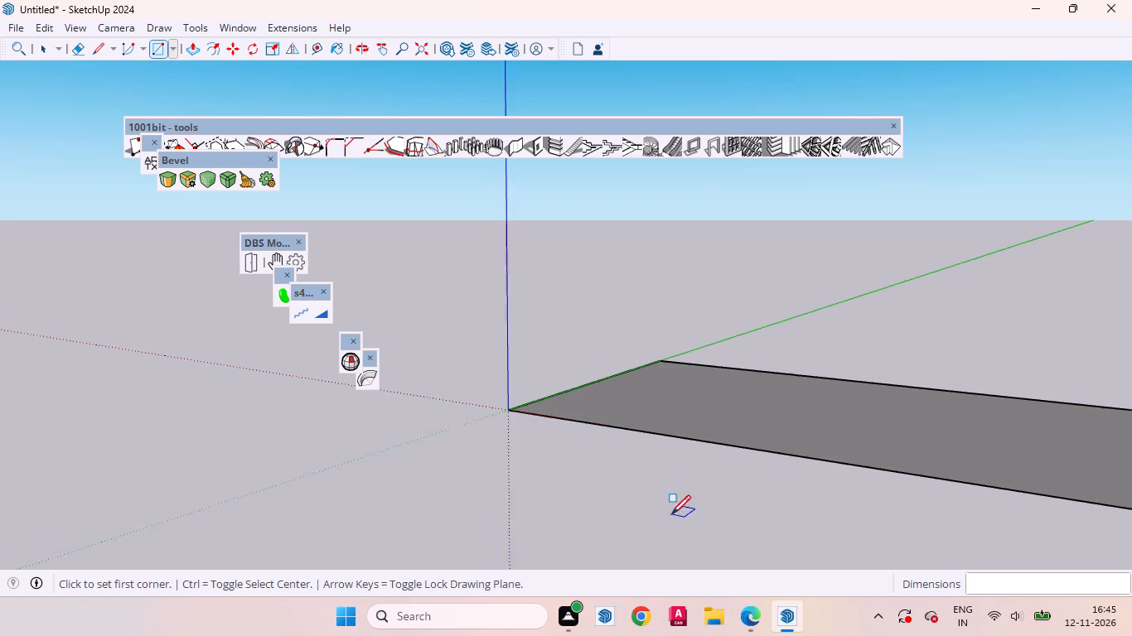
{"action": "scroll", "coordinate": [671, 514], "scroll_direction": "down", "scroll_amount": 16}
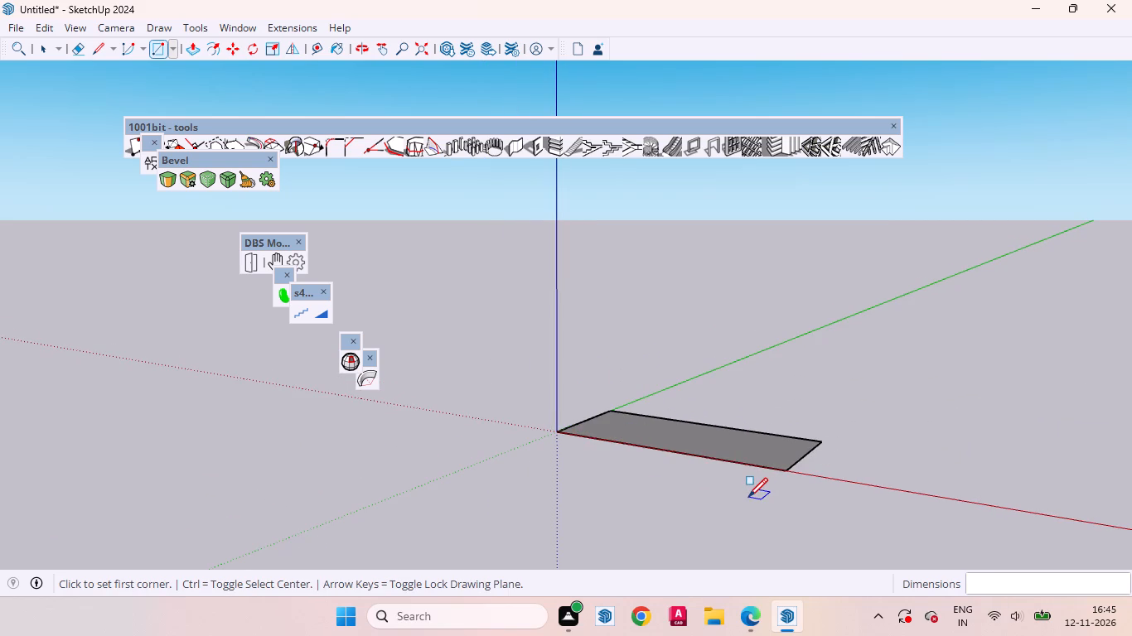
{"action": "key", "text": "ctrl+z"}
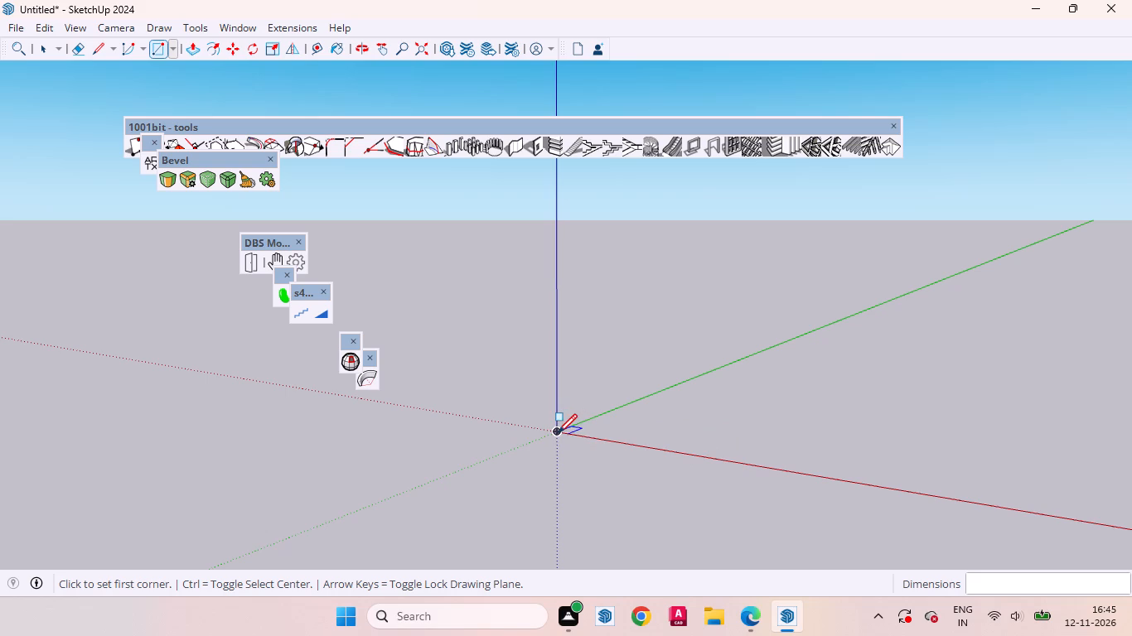
Draw an 11' by 11' rectangle on the ground plane, starting at the origin.
{"action": "left_click", "coordinate": [558, 433]}
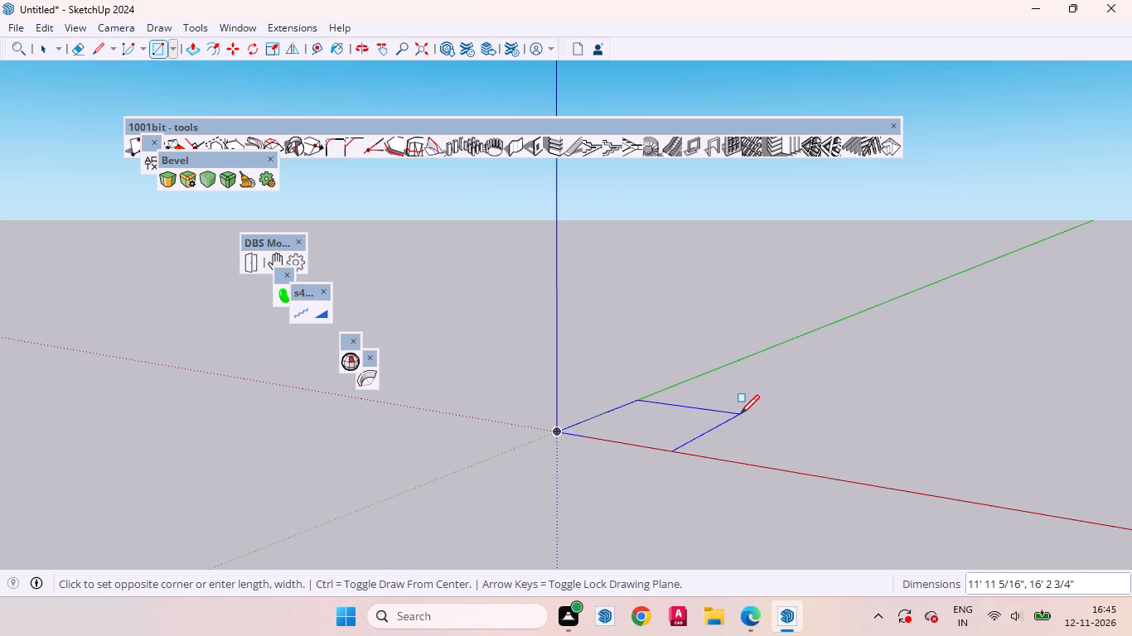
{"action": "type", "text": "11"}
{"action": "key", "text": "apostrophe"}
{"action": "key", "text": "comma"}
{"action": "type", "text": "11"}
{"action": "key", "text": "apostrophe"}
{"action": "key", "text": "Return"}
{"action": "key", "text": "space"}
Push/Pull the square face up 6" to form a floor slab.
{"action": "scroll", "coordinate": [650, 462], "scroll_direction": "up", "scroll_amount": 4}
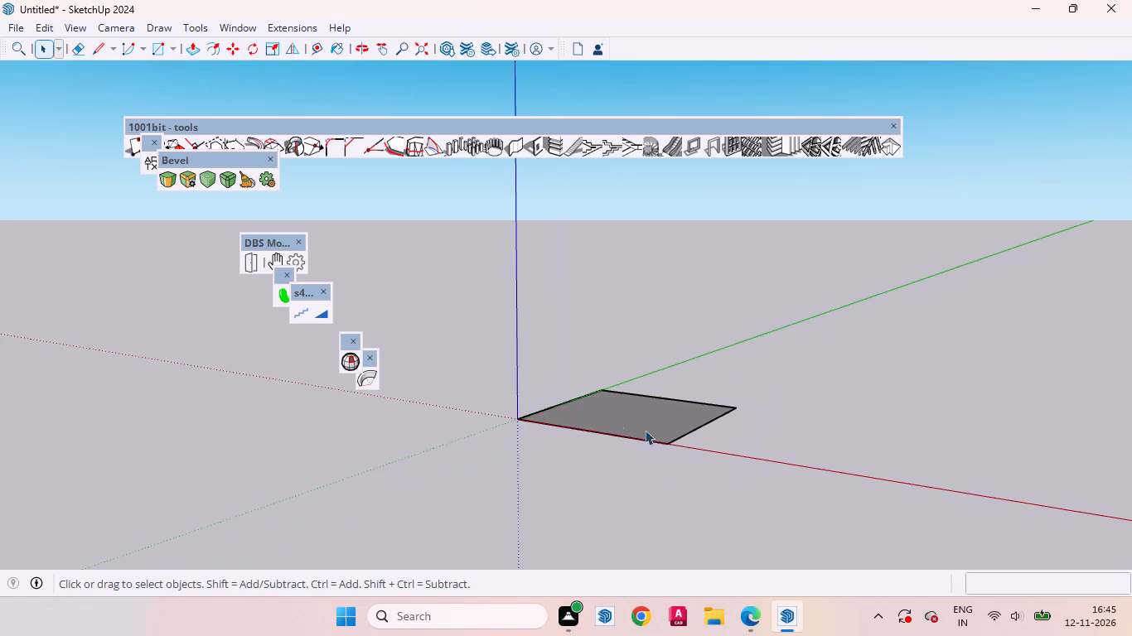
{"action": "middle_click_drag", "start_coordinate": [619, 494], "coordinate": [666, 635]}
{"action": "scroll", "coordinate": [592, 381], "scroll_direction": "up", "scroll_amount": 7}
{"action": "left_click", "coordinate": [628, 433]}
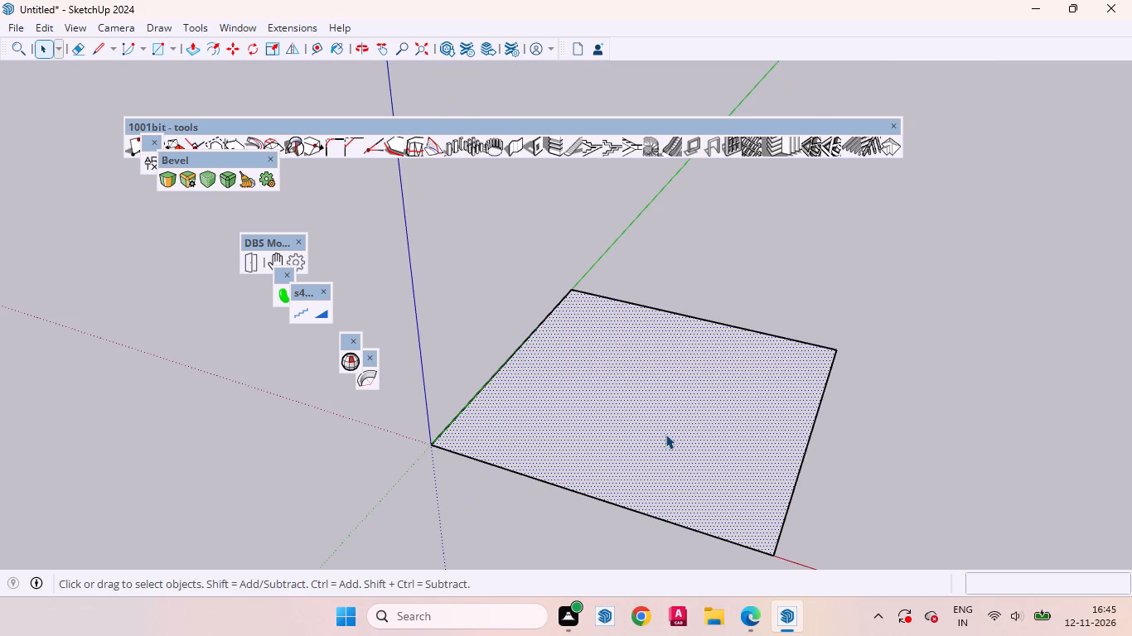
{"action": "key", "text": "p"}
{"action": "left_click", "coordinate": [655, 422]}
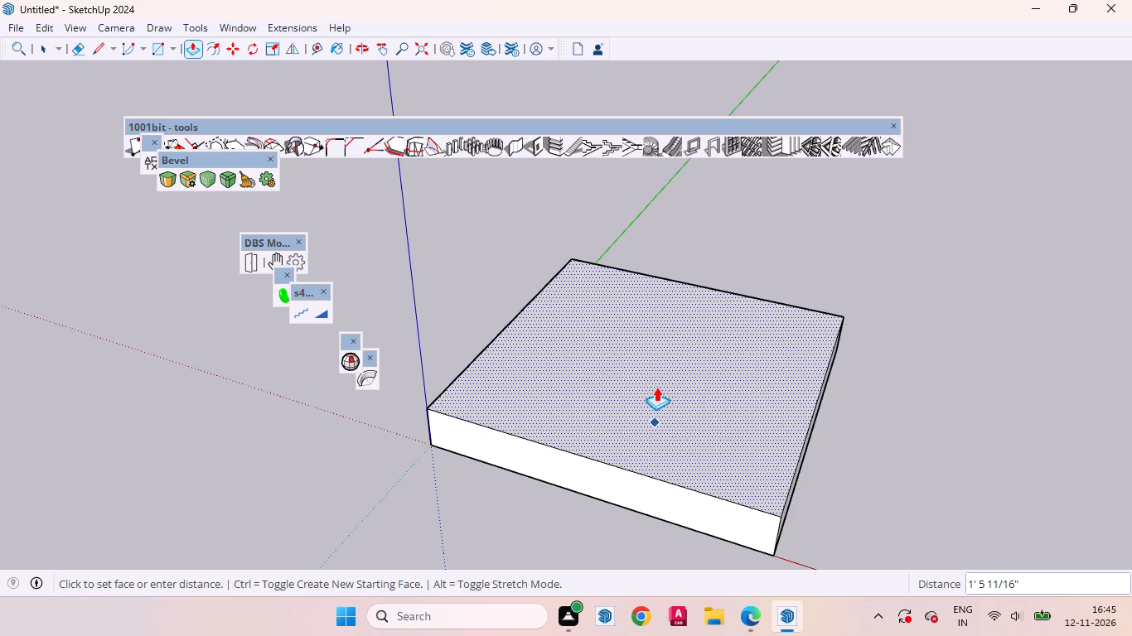
{"action": "key", "text": "6"}
{"action": "key", "text": "Return"}
{"action": "key", "text": "space"}
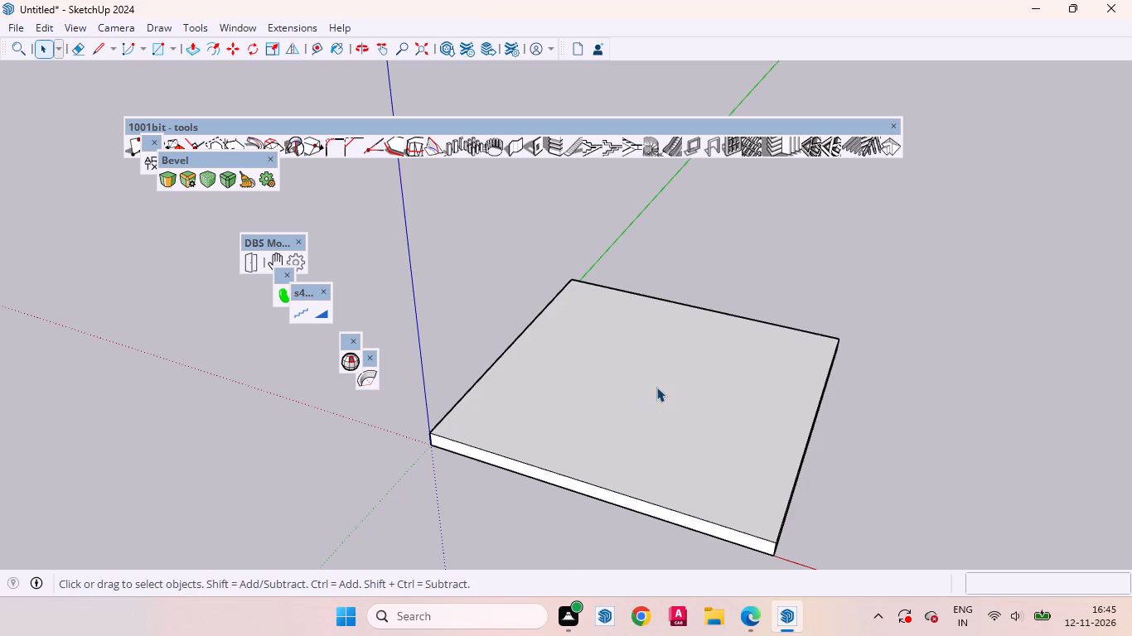
Select the whole slab and make it a group.
{"action": "triple_click", "coordinate": [618, 388]}
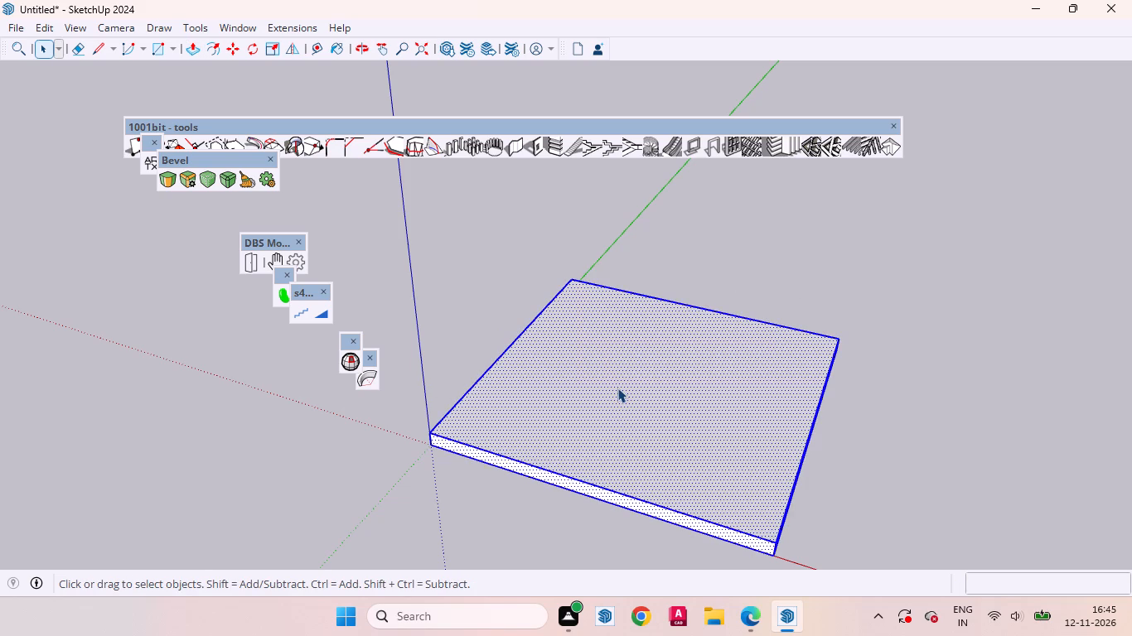
{"action": "left_click", "coordinate": [617, 388]}
{"action": "triple_click", "coordinate": [617, 389]}
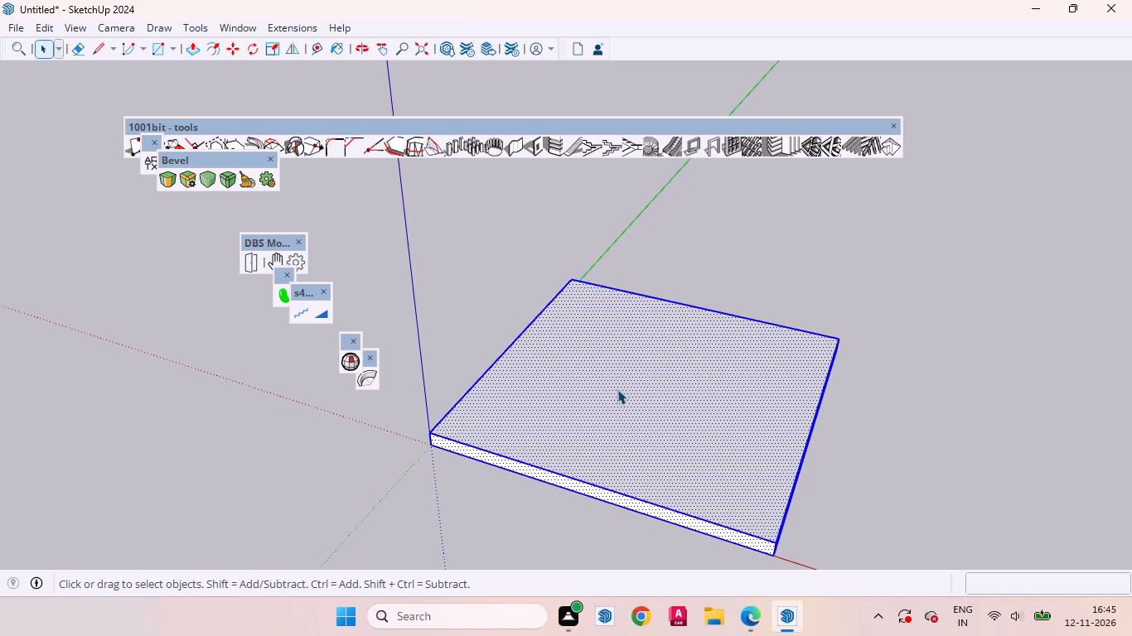
{"action": "right_click", "coordinate": [617, 389]}
{"action": "left_click", "coordinate": [660, 161]}
{"action": "left_click", "coordinate": [878, 475]}
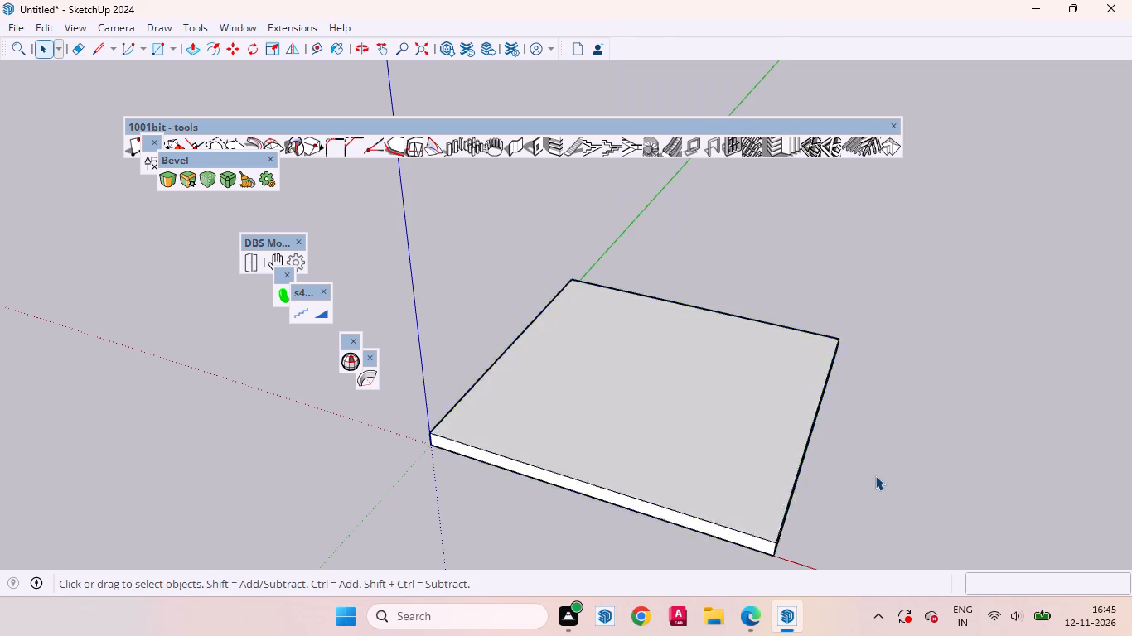
Place guide lines 4.5" inward from the slab's two opposite side edges that run along the green axis.
{"action": "scroll", "coordinate": [651, 494], "scroll_direction": "down", "scroll_amount": 3}
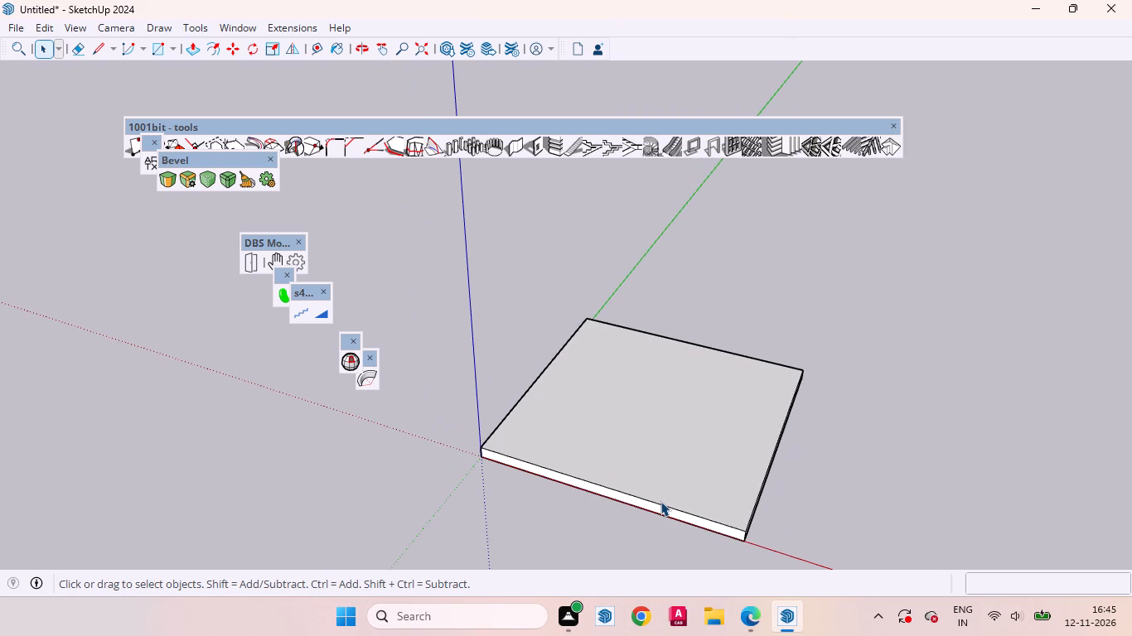
{"action": "scroll", "coordinate": [560, 567], "scroll_direction": "up", "scroll_amount": 3}
{"action": "middle_click_drag", "start_coordinate": [579, 555], "coordinate": [673, 576]}
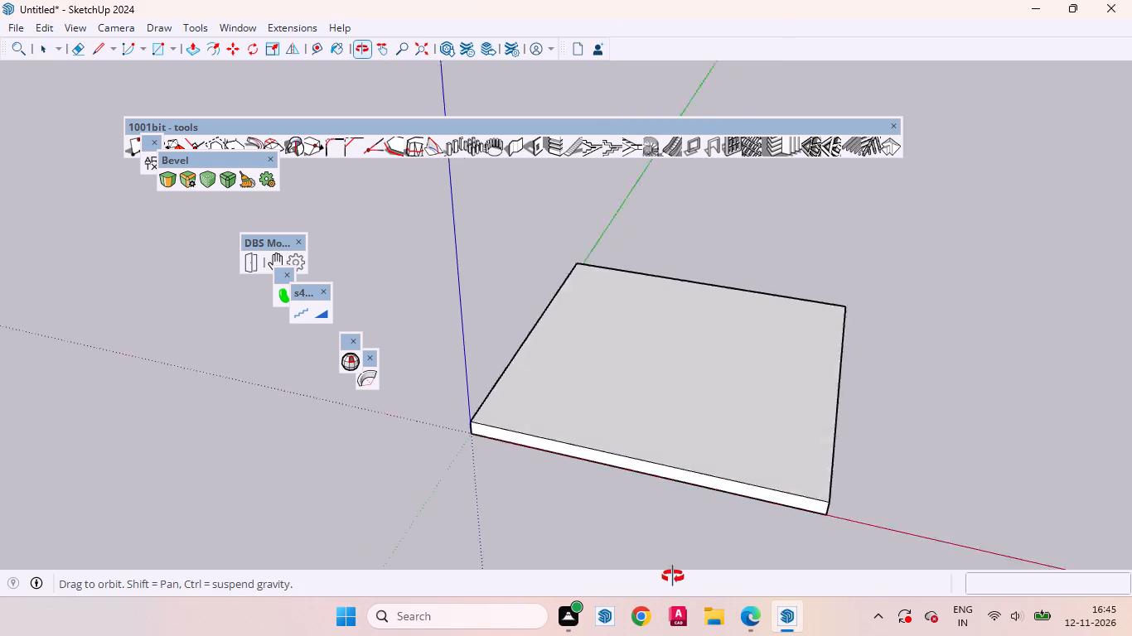
{"action": "middle_click_drag", "start_coordinate": [673, 576], "coordinate": [682, 580]}
{"action": "key", "text": "t"}
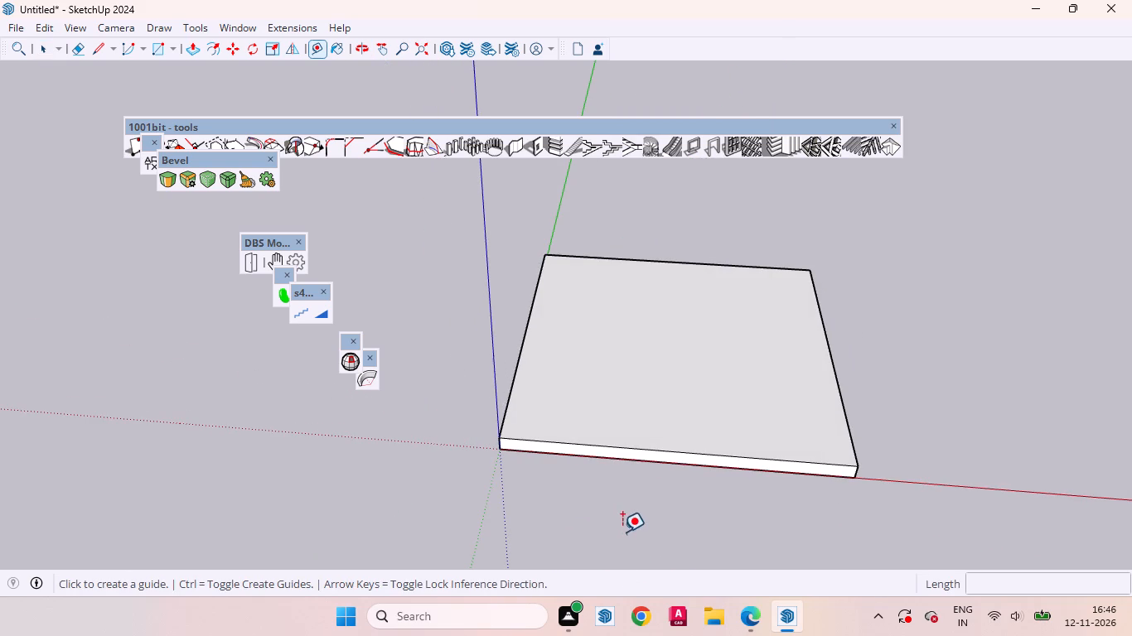
{"action": "left_click", "coordinate": [530, 314]}
{"action": "type", "text": "4.5"}
{"action": "key", "text": "Return"}
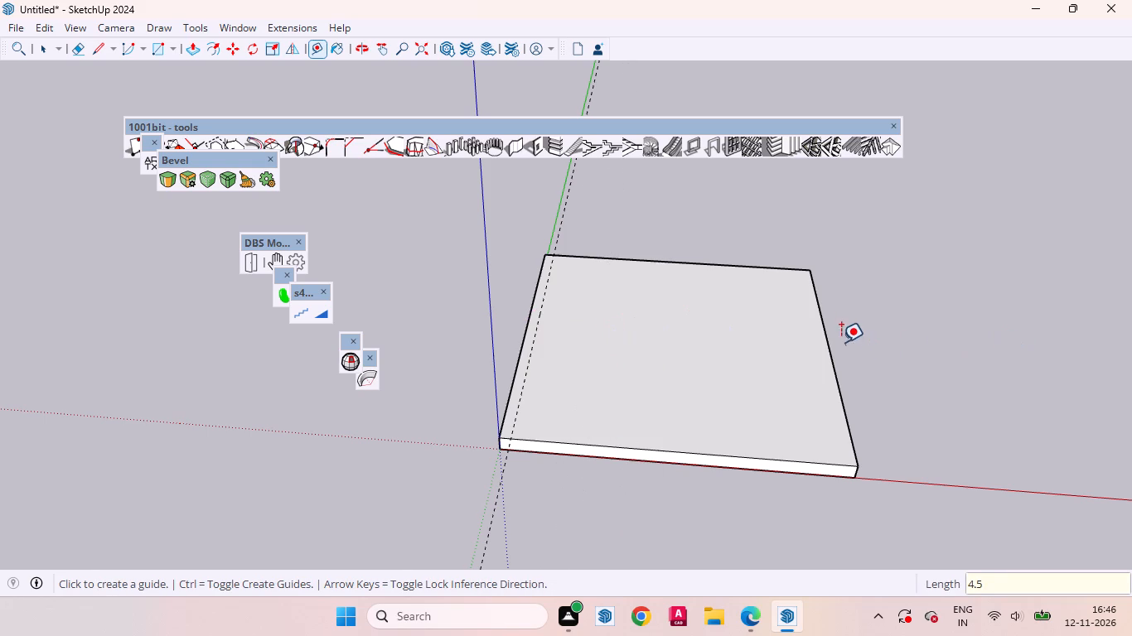
{"action": "left_click", "coordinate": [823, 330]}
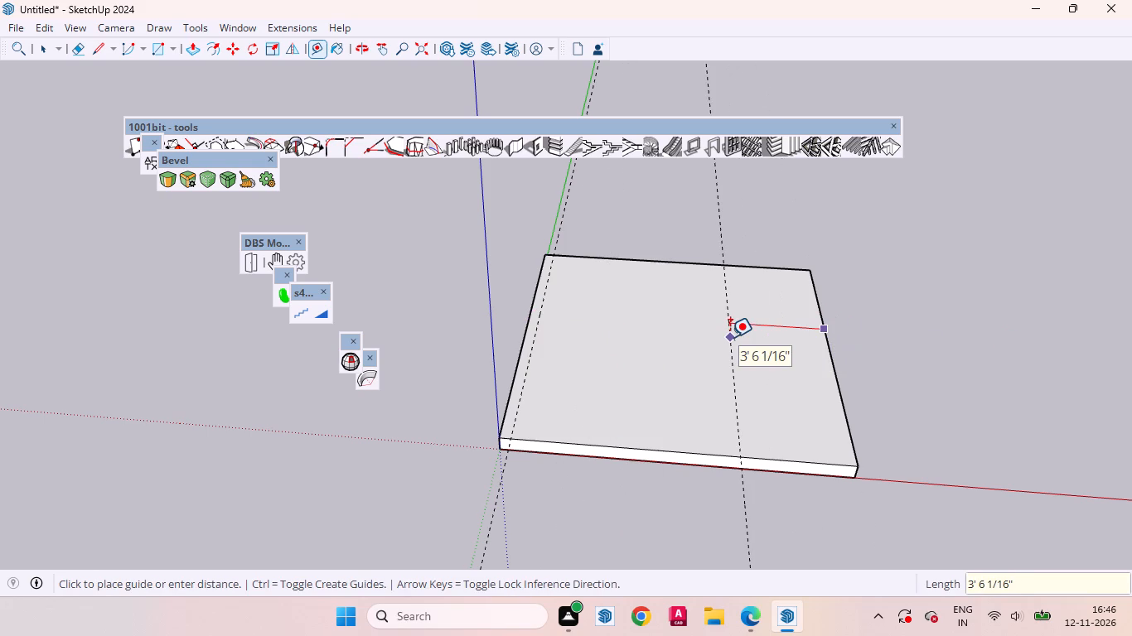
{"action": "type", "text": "4.5"}
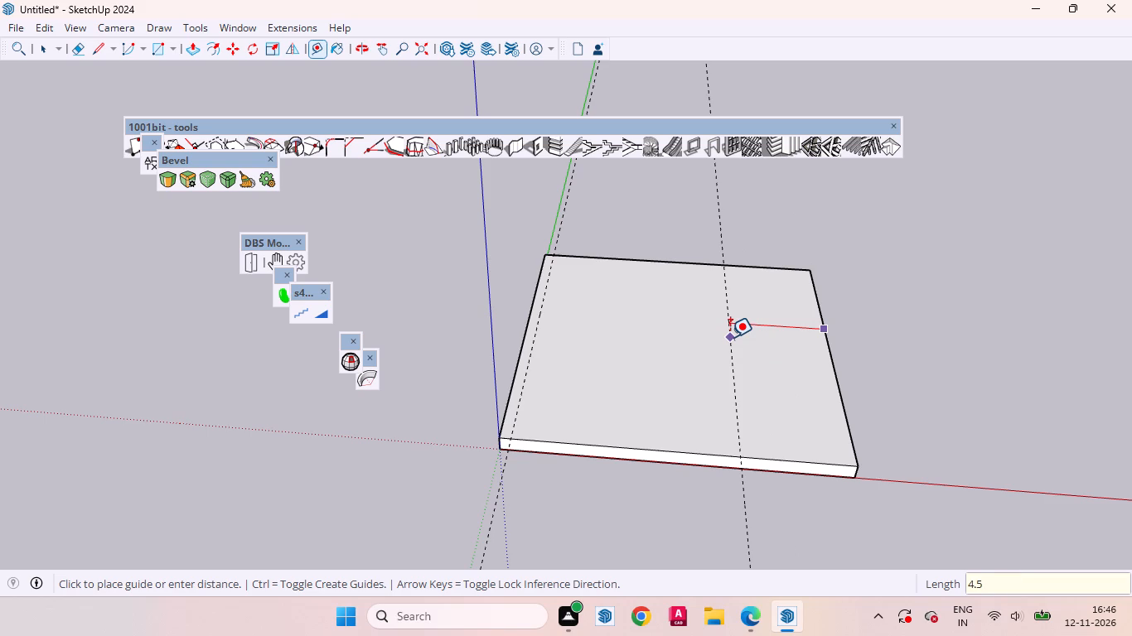
{"action": "key", "text": "Return"}
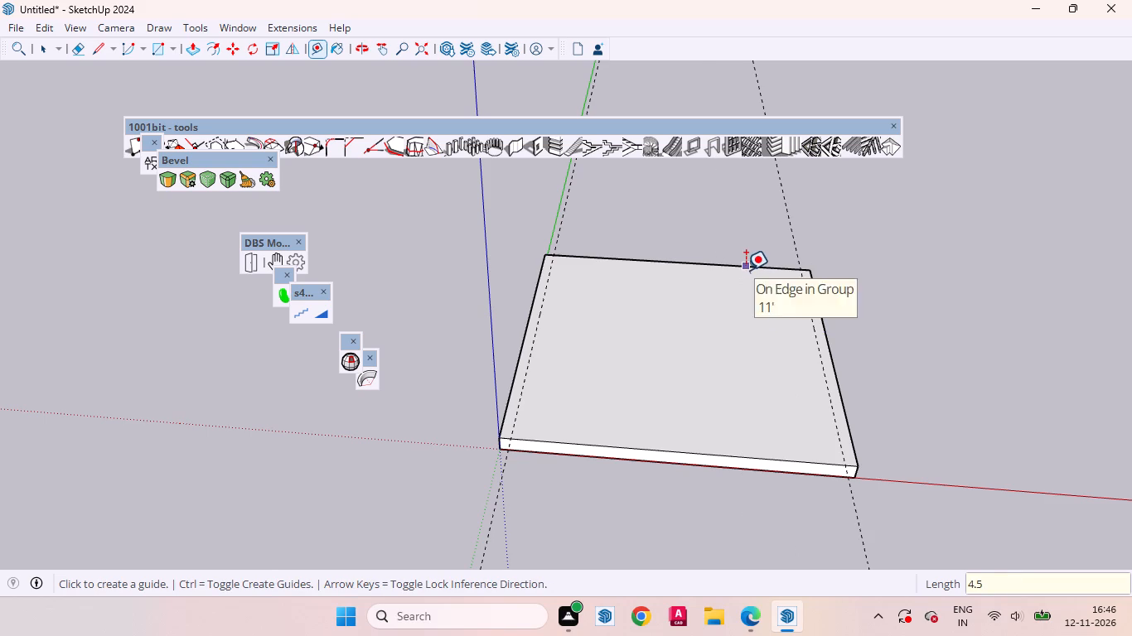
Place a guide line 4.5" inward from the slab's back edge.
{"action": "left_click", "coordinate": [746, 270]}
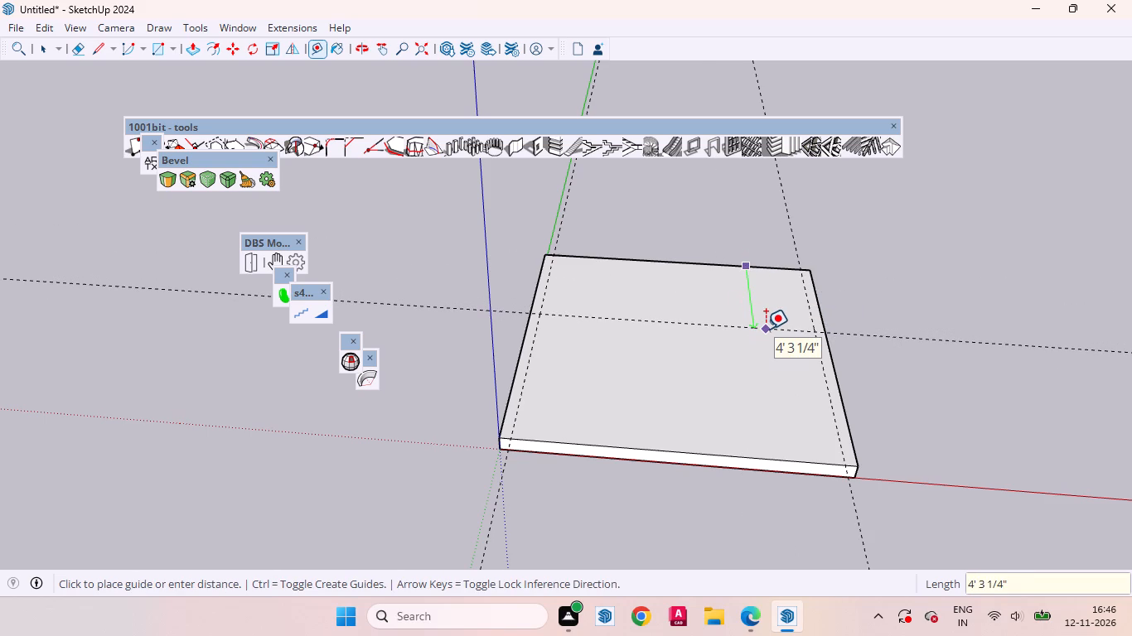
{"action": "key", "text": "4"}
{"action": "type", "text": ".5"}
{"action": "key", "text": "Return"}
{"action": "key", "text": "space"}
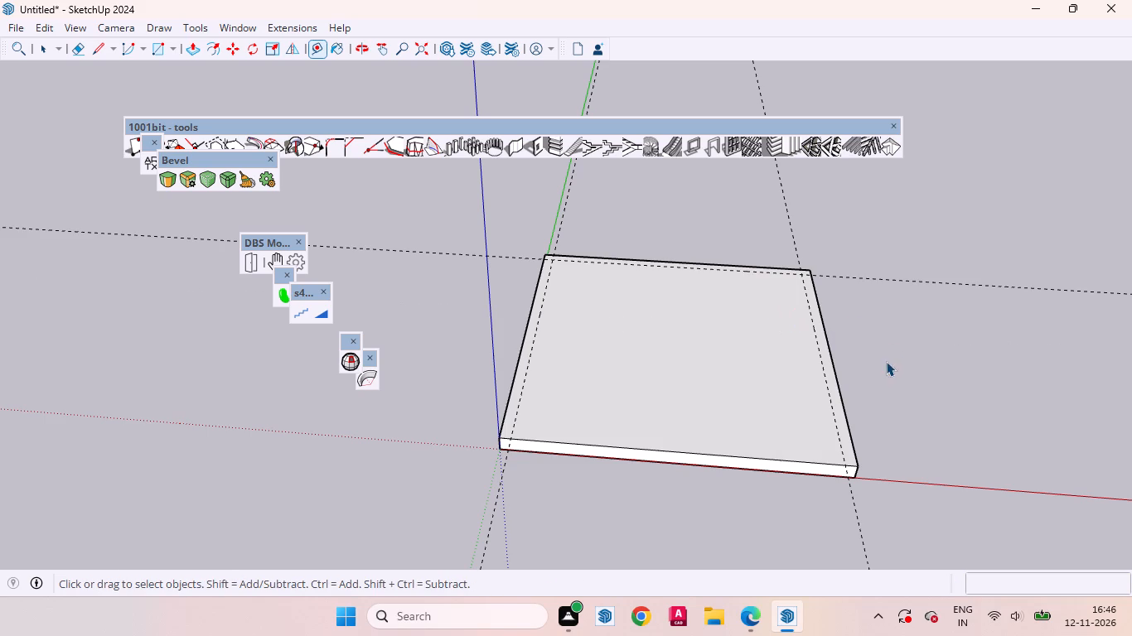
Create a new empty group beside the slab and enter it for editing.
{"action": "scroll", "coordinate": [514, 540], "scroll_direction": "down", "scroll_amount": 4}
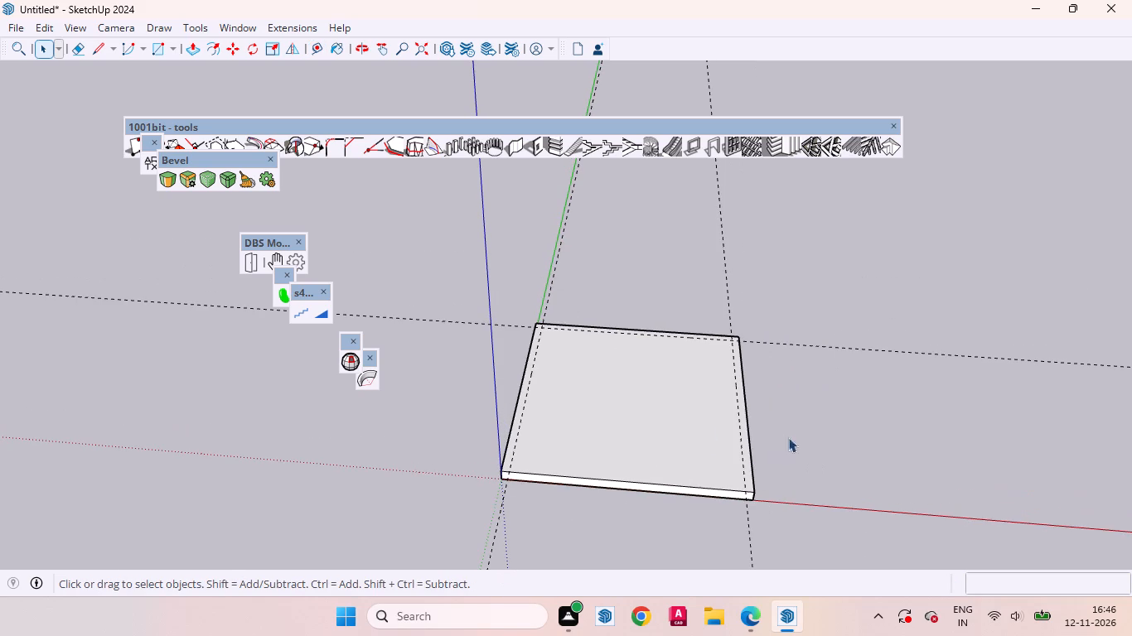
{"action": "right_click", "coordinate": [816, 414]}
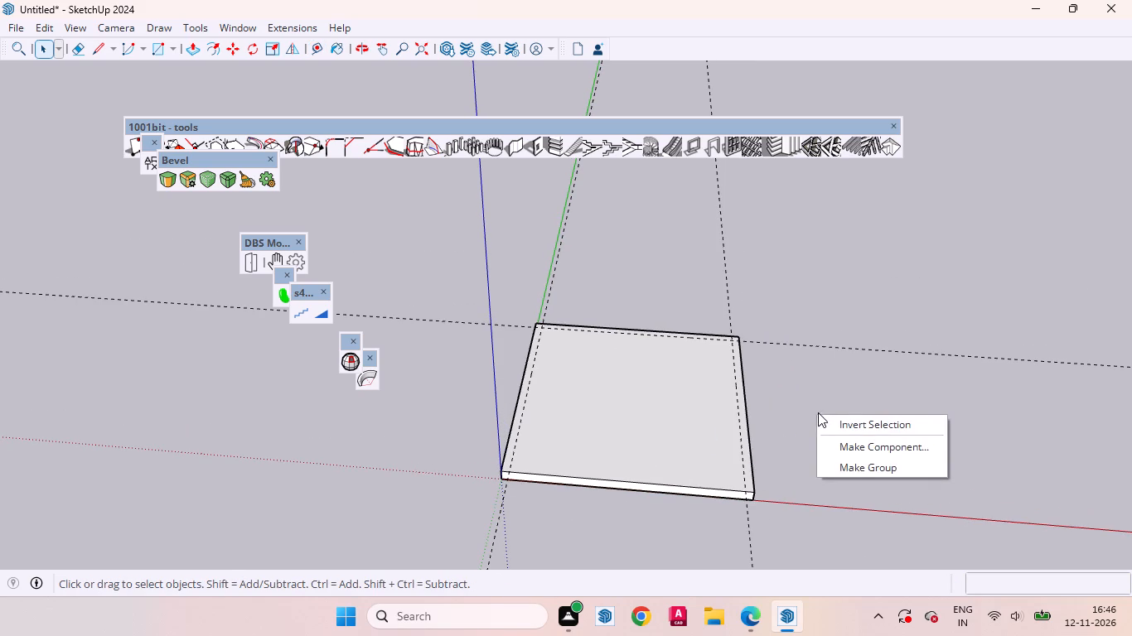
{"action": "left_click", "coordinate": [852, 471]}
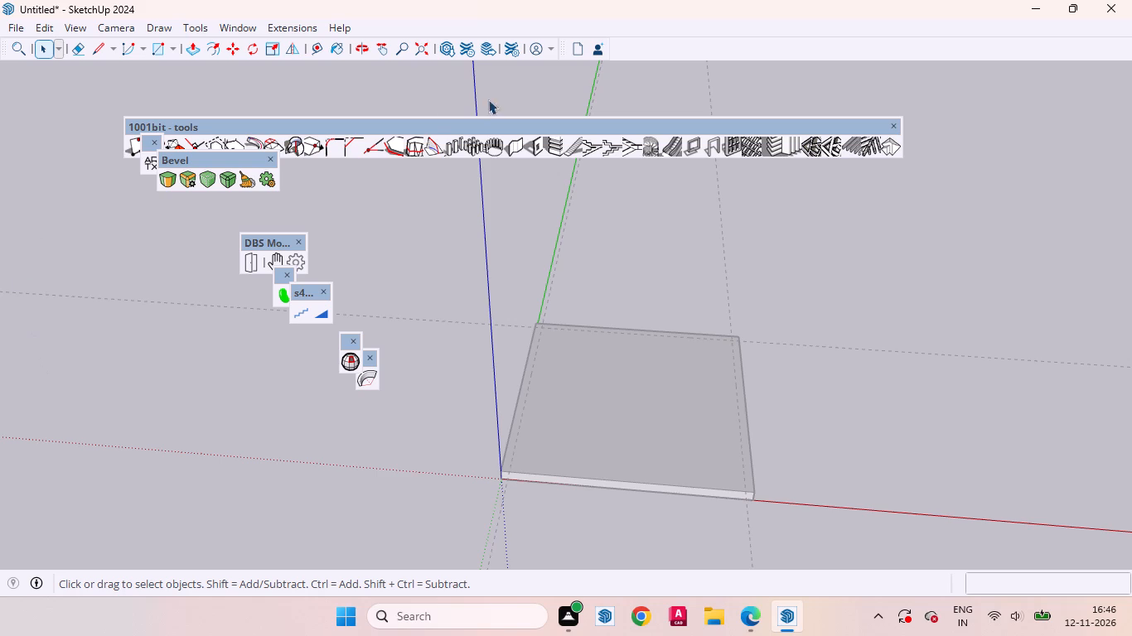
Hide the DBS Move Rotate Open Close and Architextures toolbars.
{"action": "right_click", "coordinate": [494, 22]}
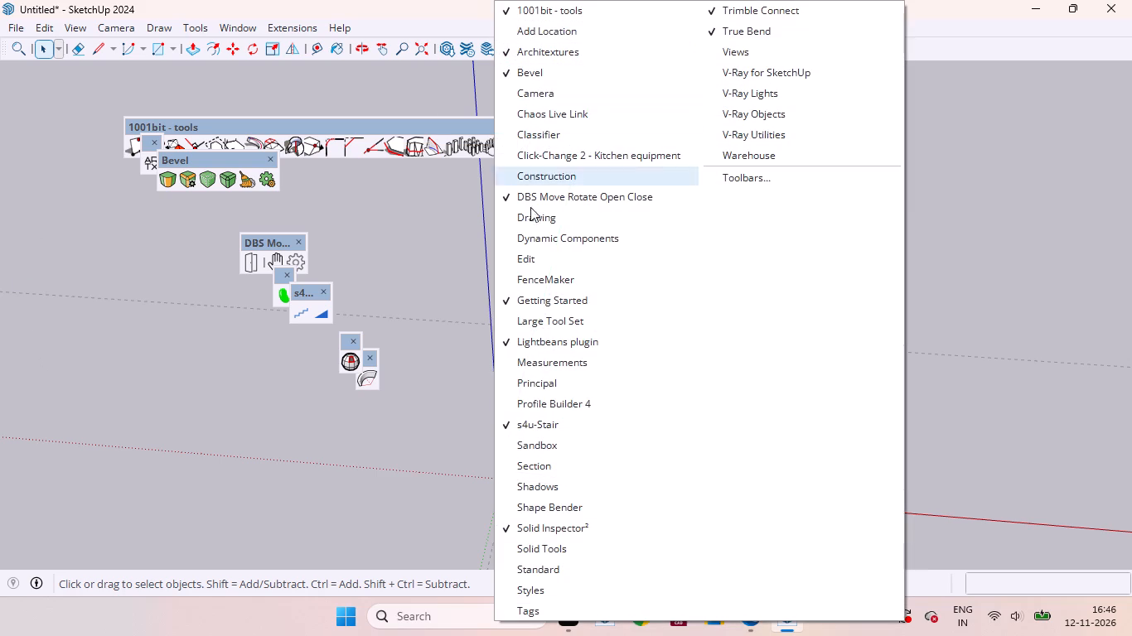
{"action": "left_click", "coordinate": [552, 195]}
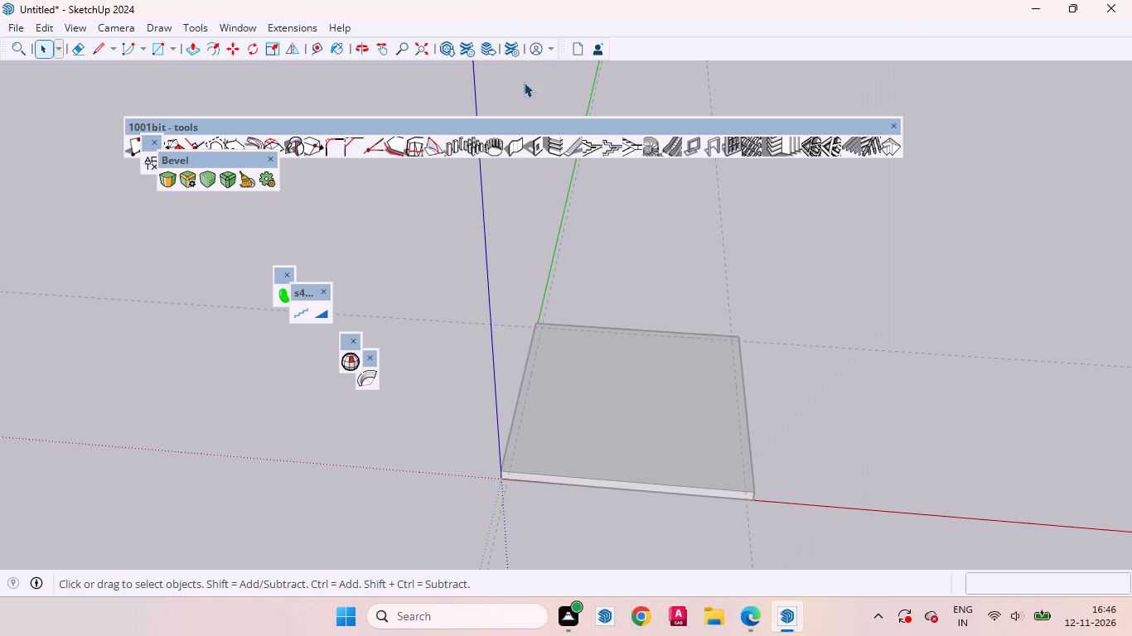
{"action": "right_click", "coordinate": [511, 23]}
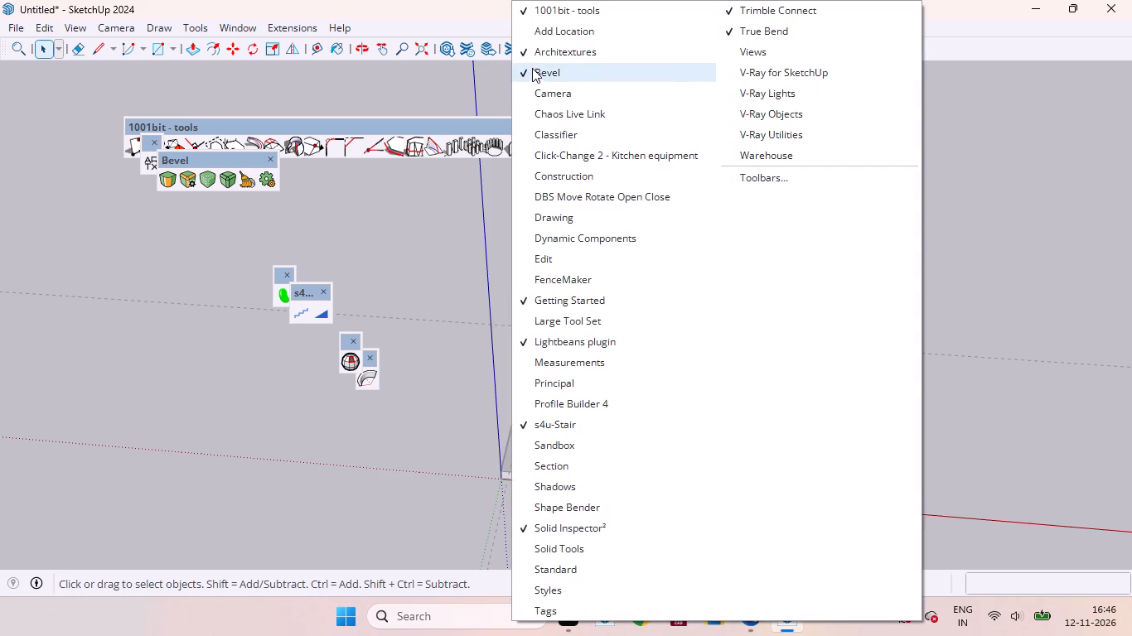
{"action": "left_click", "coordinate": [539, 55]}
Replace the Getting Started toolbar with the Large Tool Set.
{"action": "right_click", "coordinate": [493, 27]}
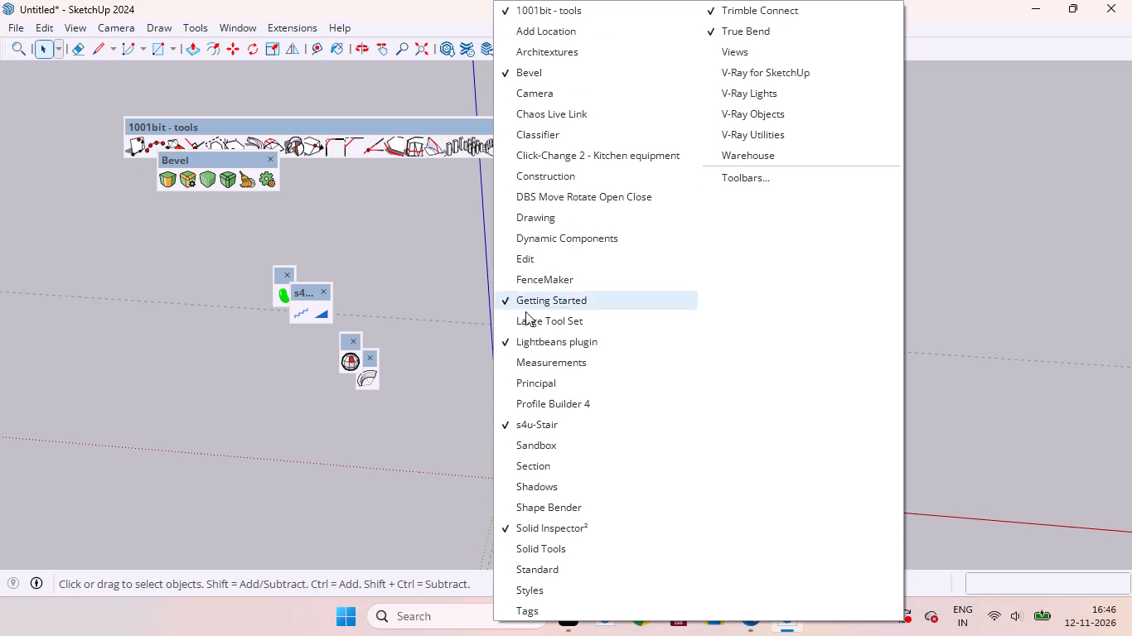
{"action": "left_click", "coordinate": [539, 306]}
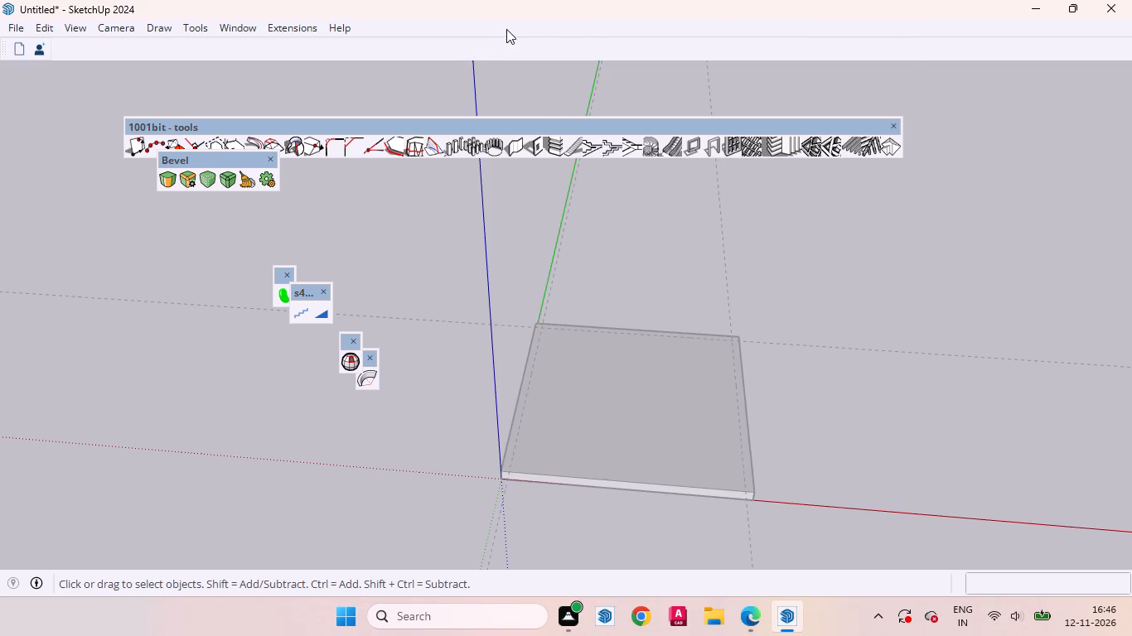
{"action": "right_click", "coordinate": [506, 29]}
{"action": "left_click", "coordinate": [554, 322]}
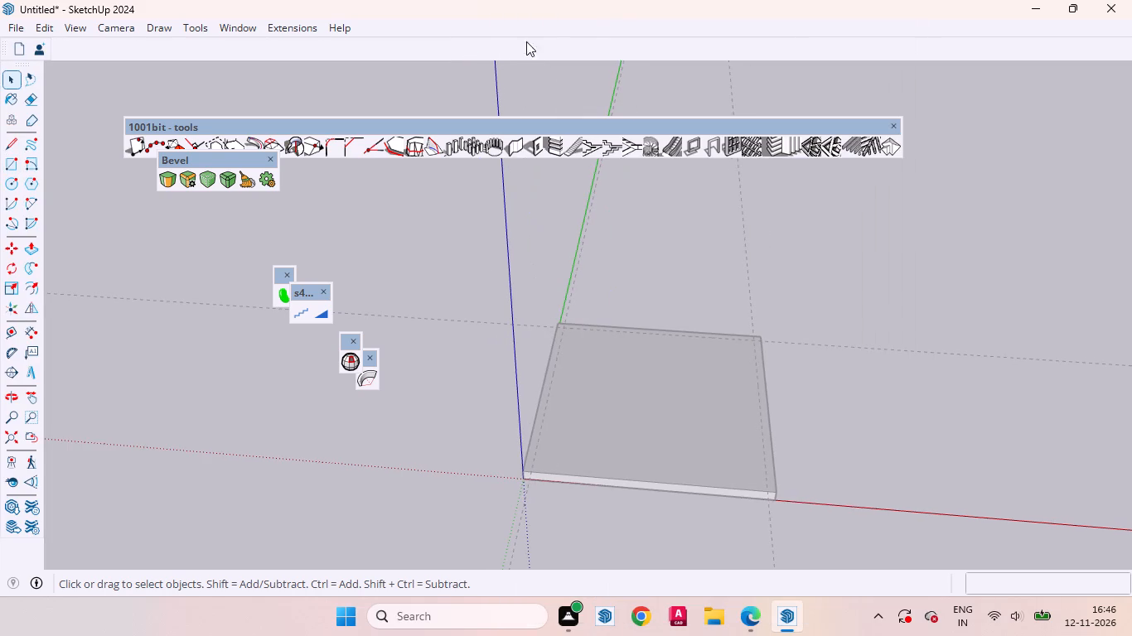
{"action": "right_click", "coordinate": [518, 28]}
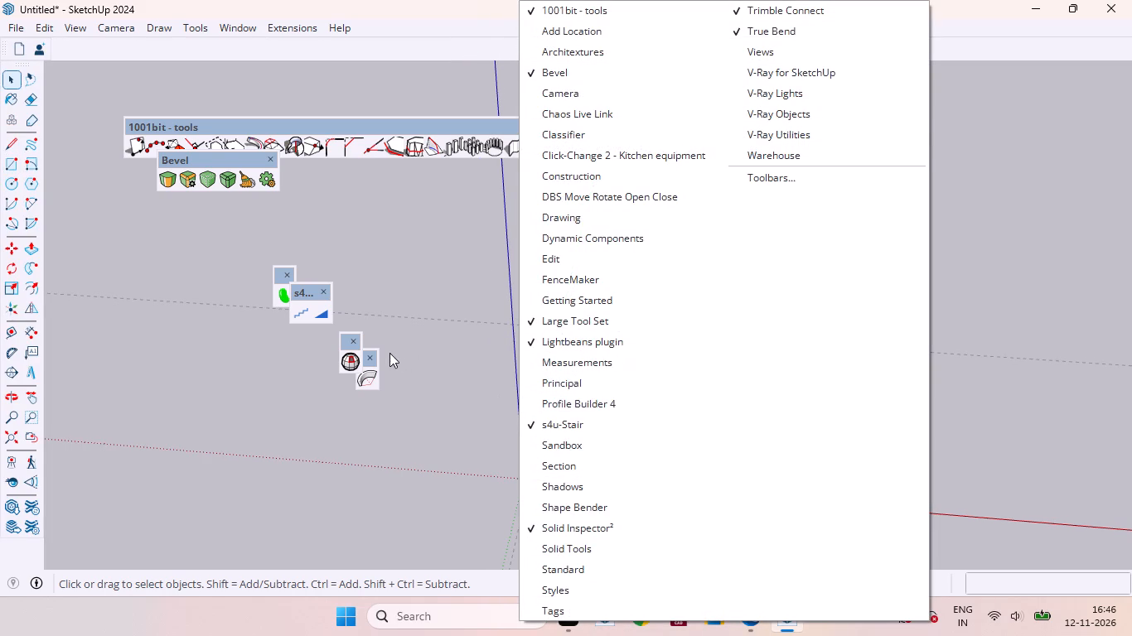
{"action": "left_click", "coordinate": [416, 349]}
Close the floating True Bend, Solid Inspector² and s4u-Stair toolbars.
{"action": "left_click", "coordinate": [371, 356]}
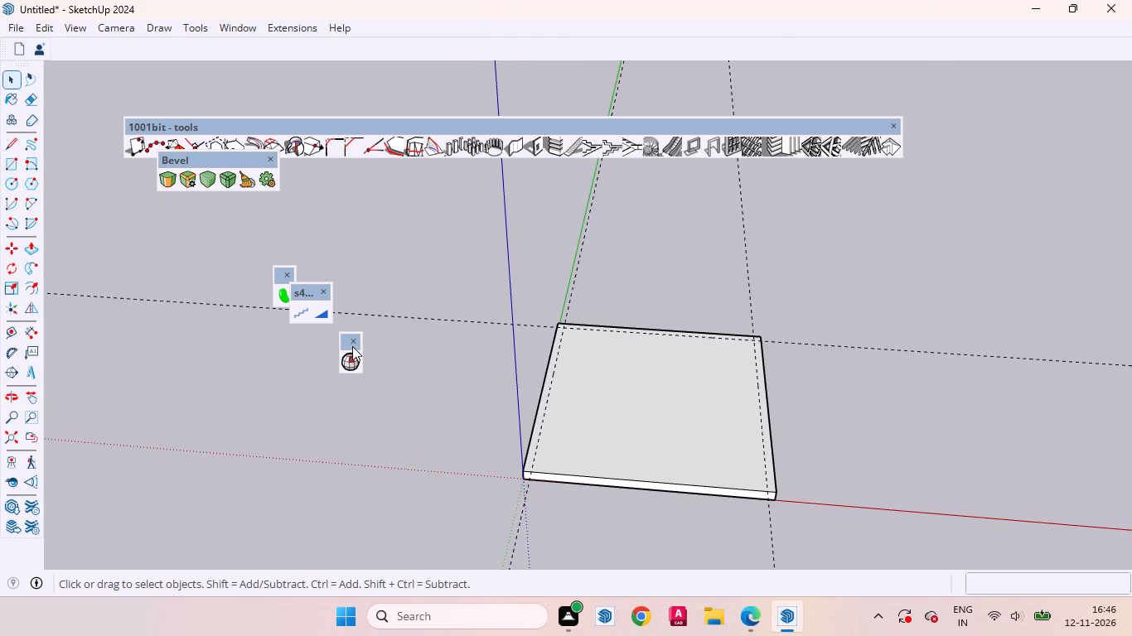
{"action": "left_click", "coordinate": [356, 339]}
{"action": "left_click", "coordinate": [327, 292]}
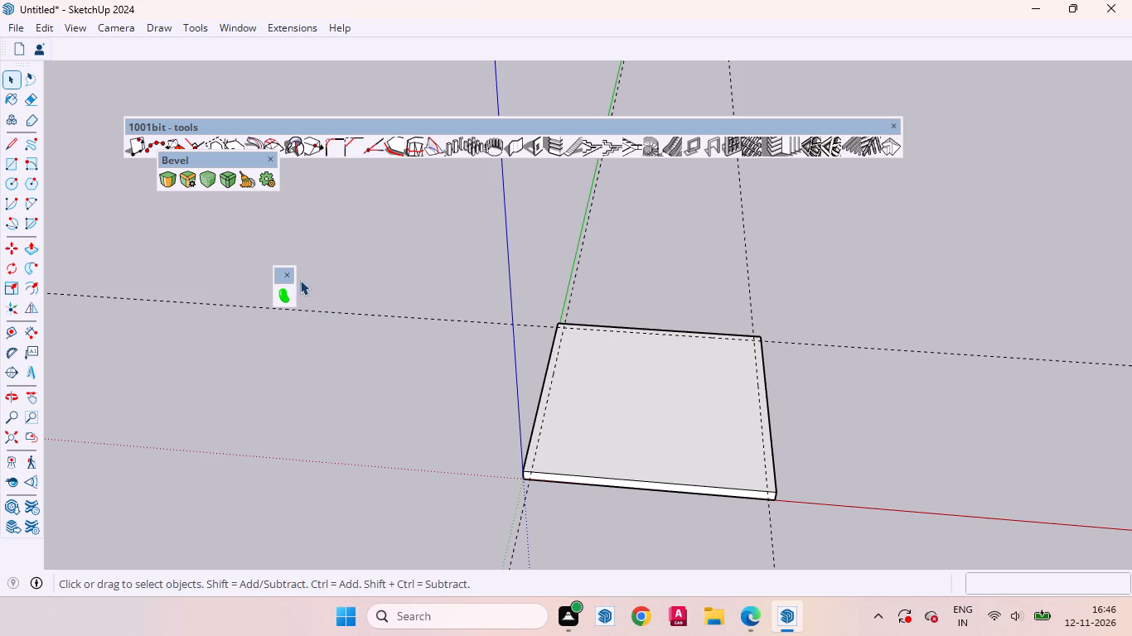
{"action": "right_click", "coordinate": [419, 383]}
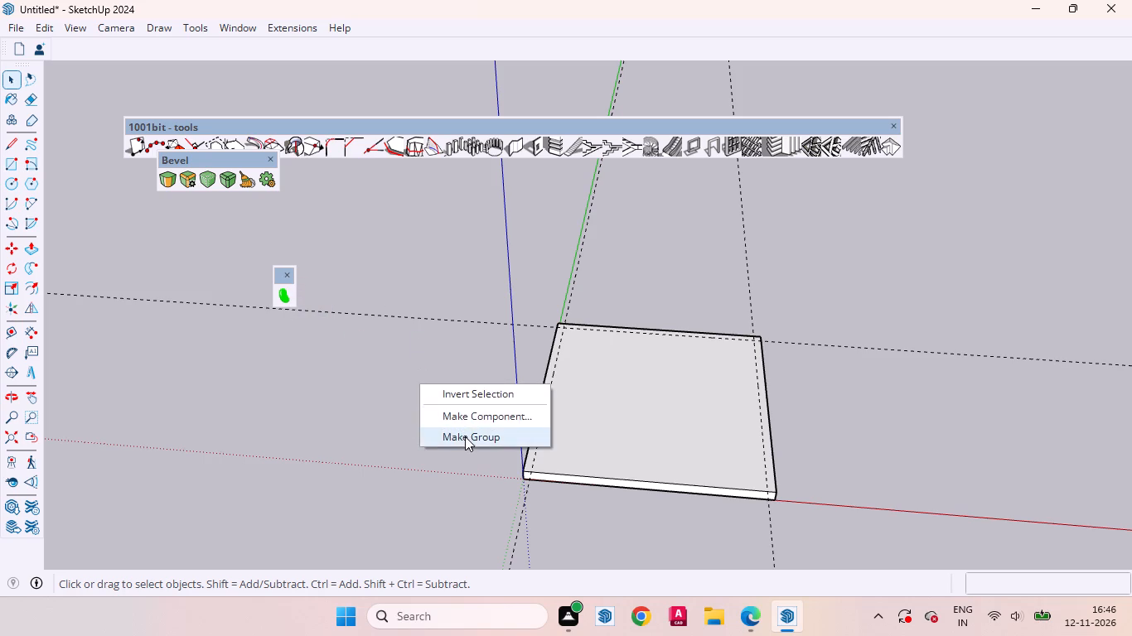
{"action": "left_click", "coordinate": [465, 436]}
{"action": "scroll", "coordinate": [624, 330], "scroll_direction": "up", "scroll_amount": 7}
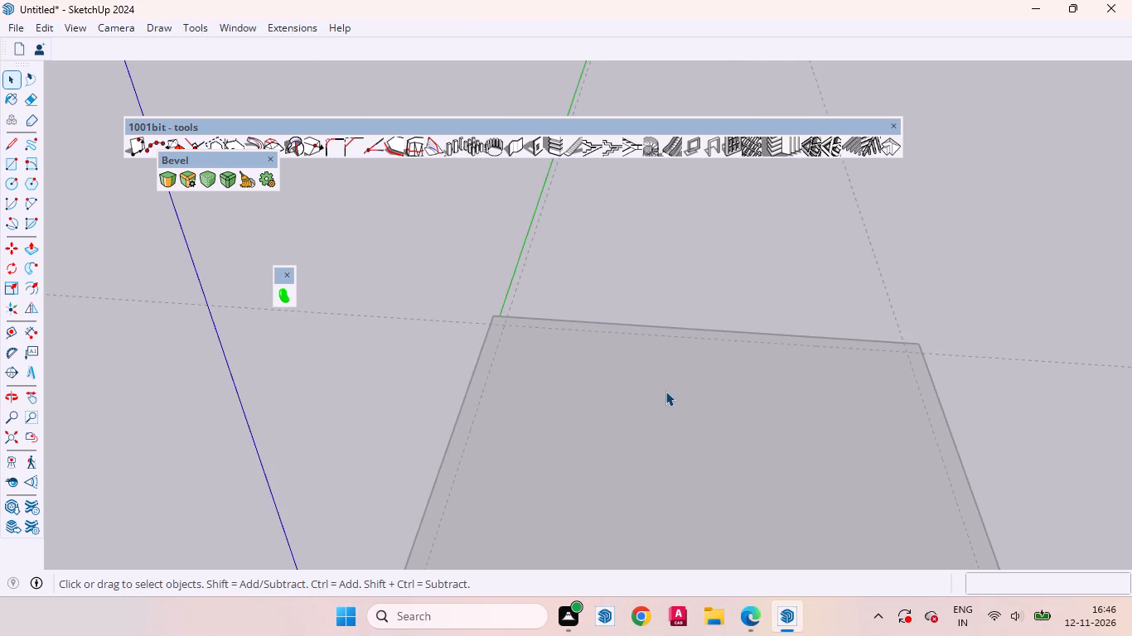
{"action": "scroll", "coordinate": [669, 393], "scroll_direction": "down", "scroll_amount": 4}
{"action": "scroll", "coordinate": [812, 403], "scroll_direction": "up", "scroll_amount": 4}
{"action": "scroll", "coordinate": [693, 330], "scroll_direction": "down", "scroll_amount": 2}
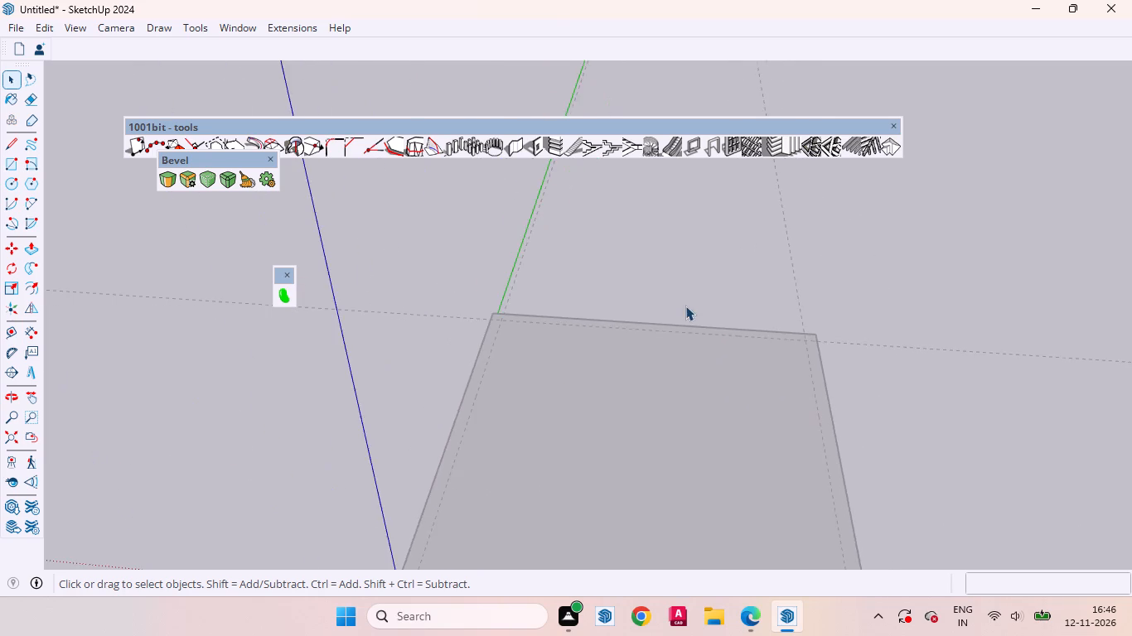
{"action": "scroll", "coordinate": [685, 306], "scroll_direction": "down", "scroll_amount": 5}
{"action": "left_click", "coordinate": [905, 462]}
Place a guide line 4.5" inward from the slab's front edge that runs along the red axis.
{"action": "middle_click_drag", "start_coordinate": [848, 462], "coordinate": [588, 516]}
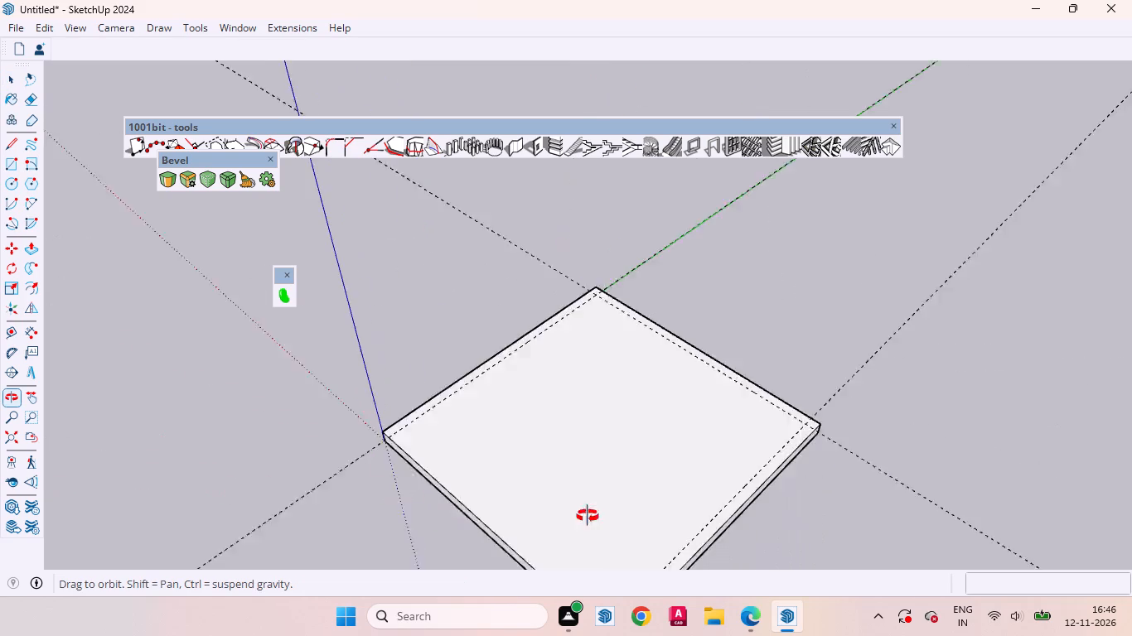
{"action": "middle_click_drag", "start_coordinate": [588, 516], "coordinate": [522, 522]}
{"action": "scroll", "coordinate": [447, 473], "scroll_direction": "up", "scroll_amount": 4}
{"action": "scroll", "coordinate": [452, 458], "scroll_direction": "down", "scroll_amount": 5}
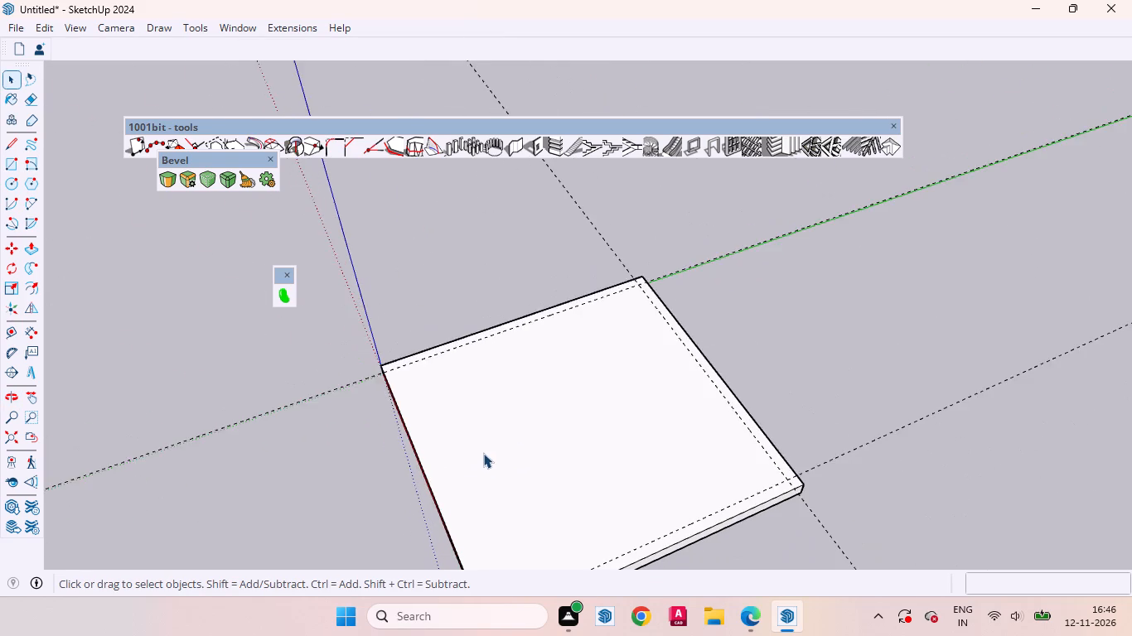
{"action": "scroll", "coordinate": [483, 453], "scroll_direction": "down", "scroll_amount": 3}
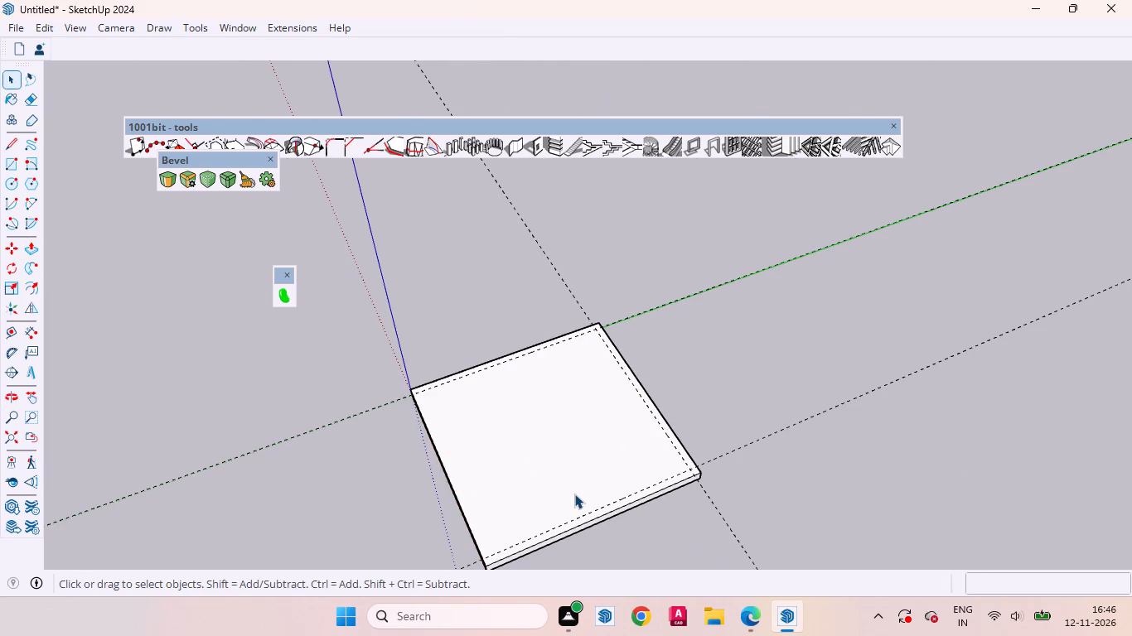
{"action": "key", "text": "t"}
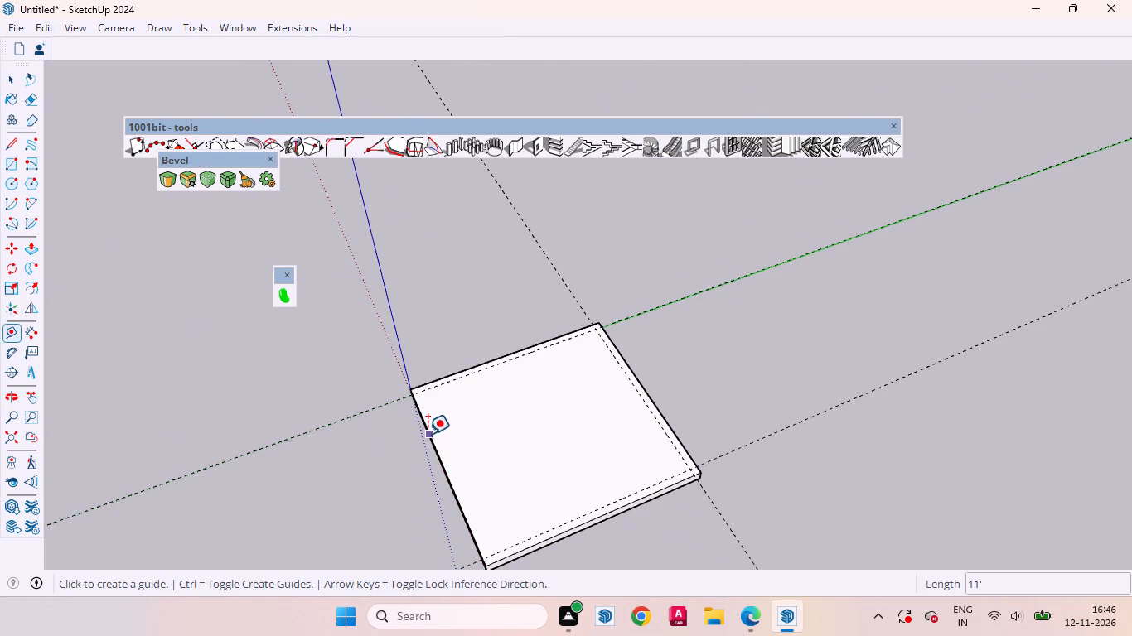
{"action": "left_click", "coordinate": [428, 434]}
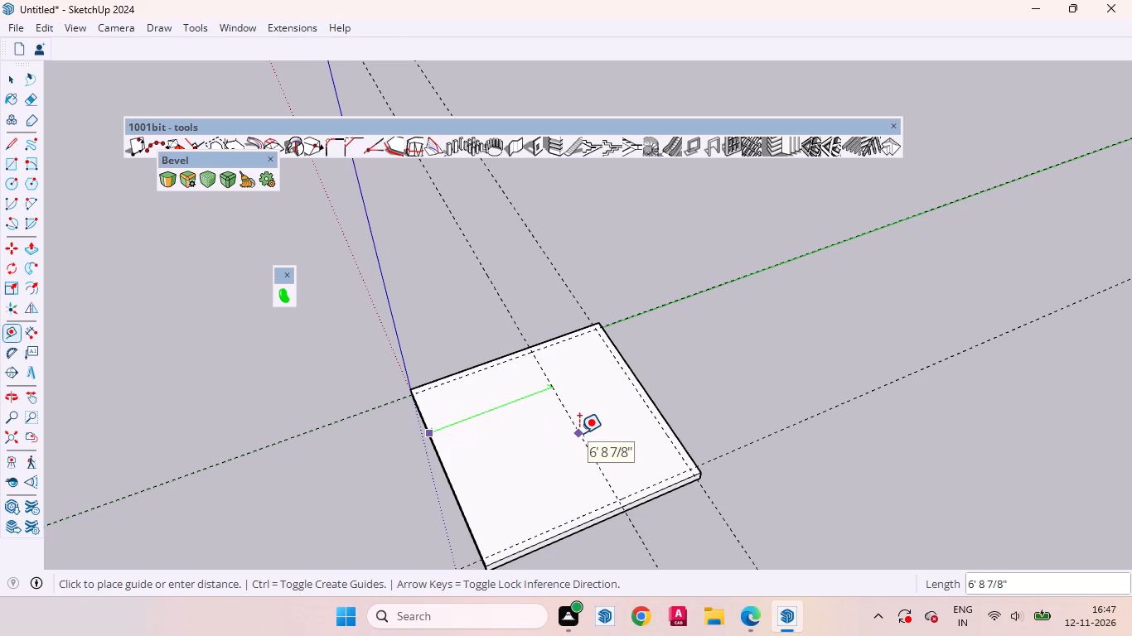
{"action": "key", "text": "4"}
{"action": "key", "text": "period"}
{"action": "key", "text": "5"}
{"action": "key", "text": "Return"}
{"action": "key", "text": "space"}
Create a new empty group beside the slab, open for editing.
{"action": "scroll", "coordinate": [483, 433], "scroll_direction": "down", "scroll_amount": 2}
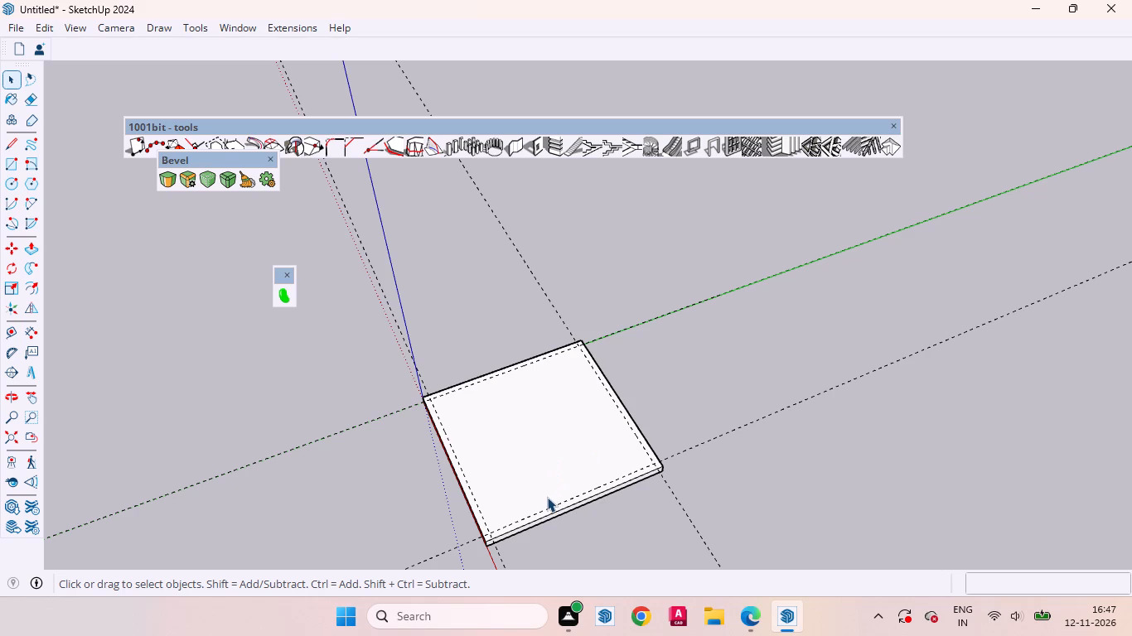
{"action": "scroll", "coordinate": [589, 541], "scroll_direction": "down", "scroll_amount": 4}
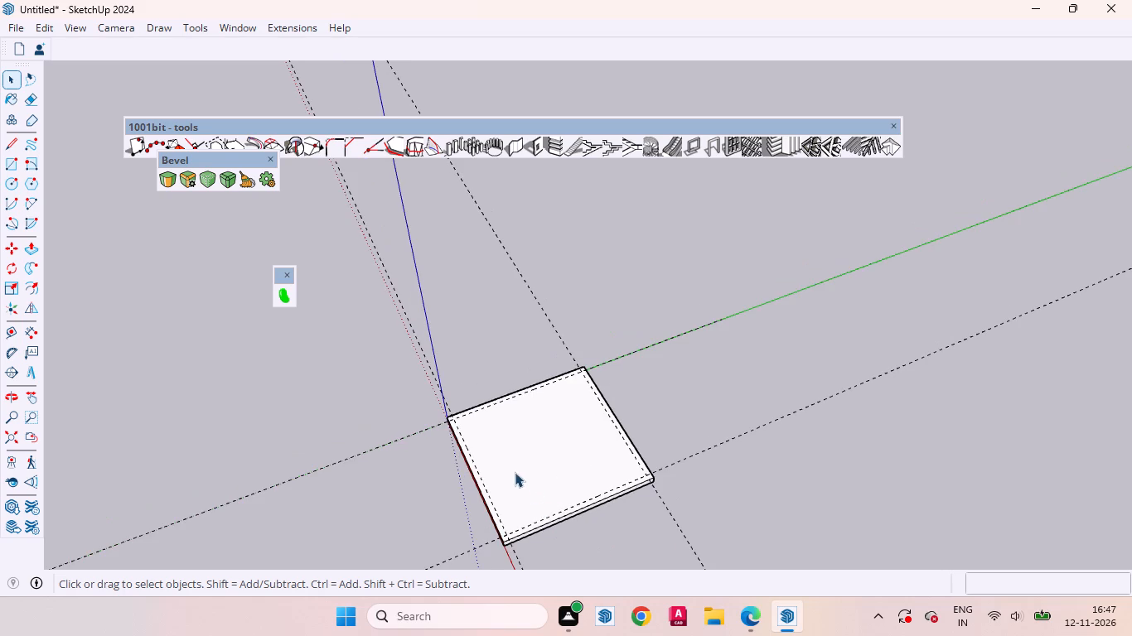
{"action": "middle_click_drag", "start_coordinate": [515, 476], "coordinate": [829, 394]}
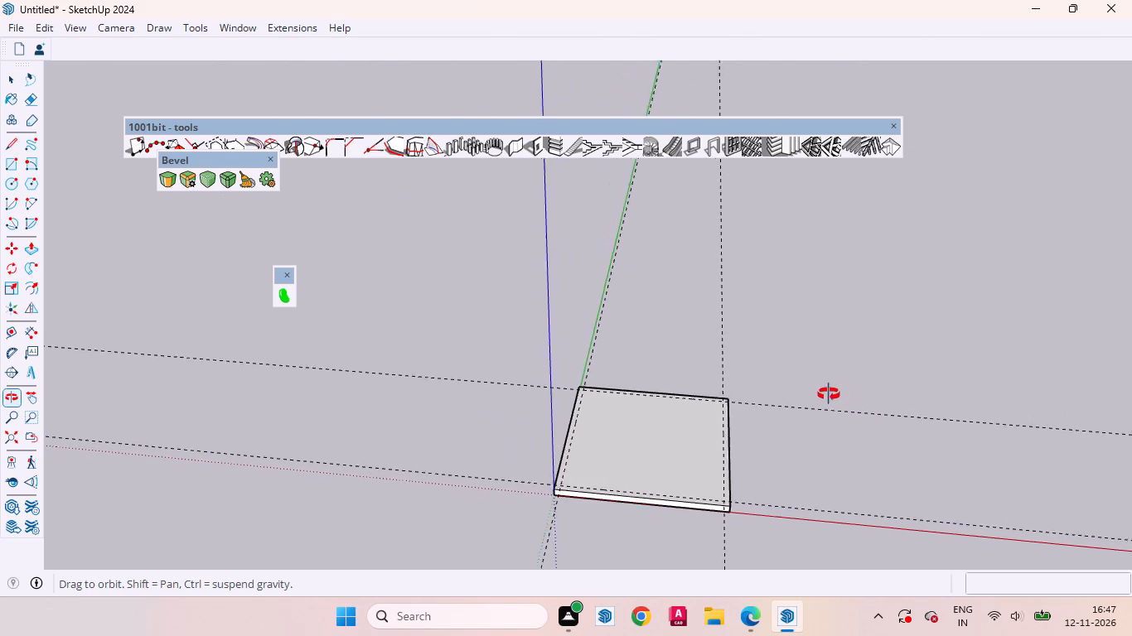
{"action": "middle_click_drag", "start_coordinate": [829, 394], "coordinate": [823, 394]}
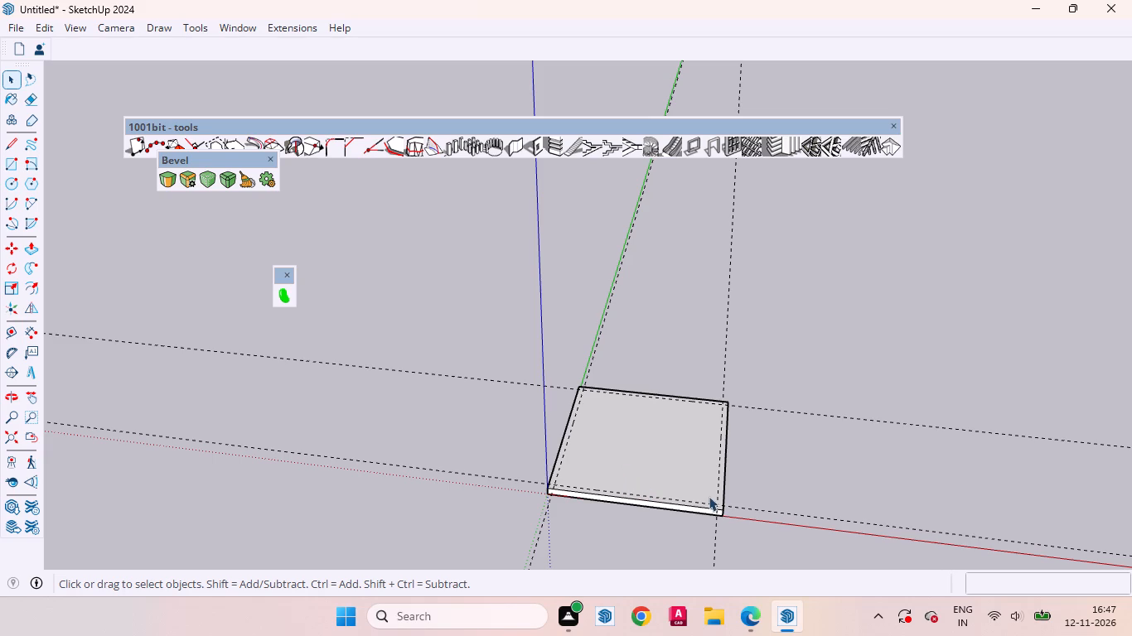
{"action": "right_click", "coordinate": [840, 465]}
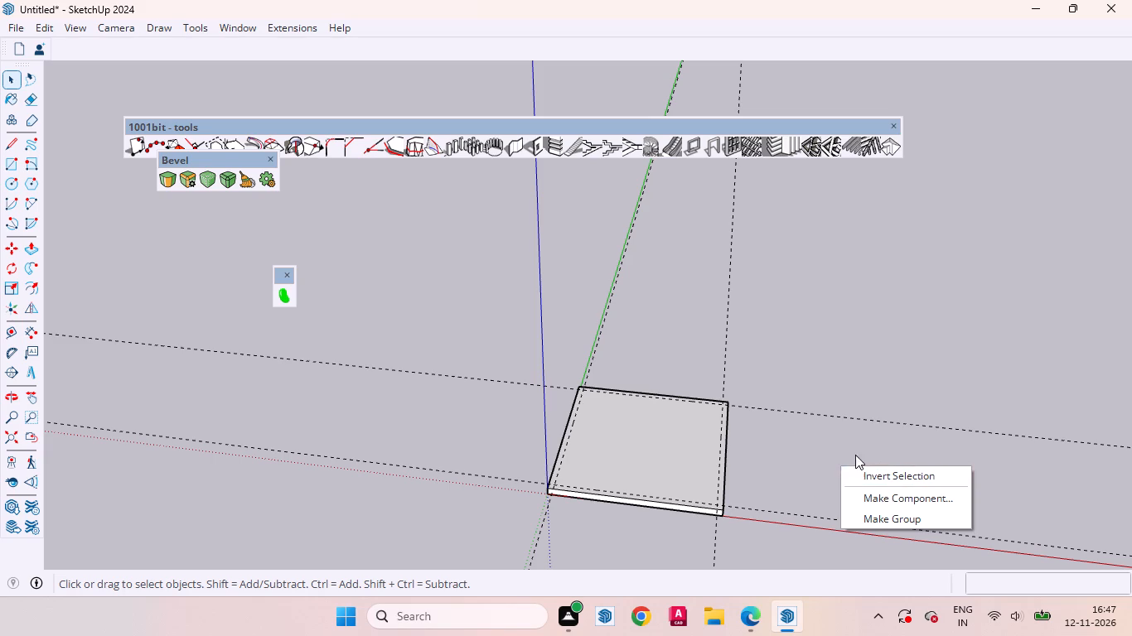
{"action": "left_click", "coordinate": [910, 521]}
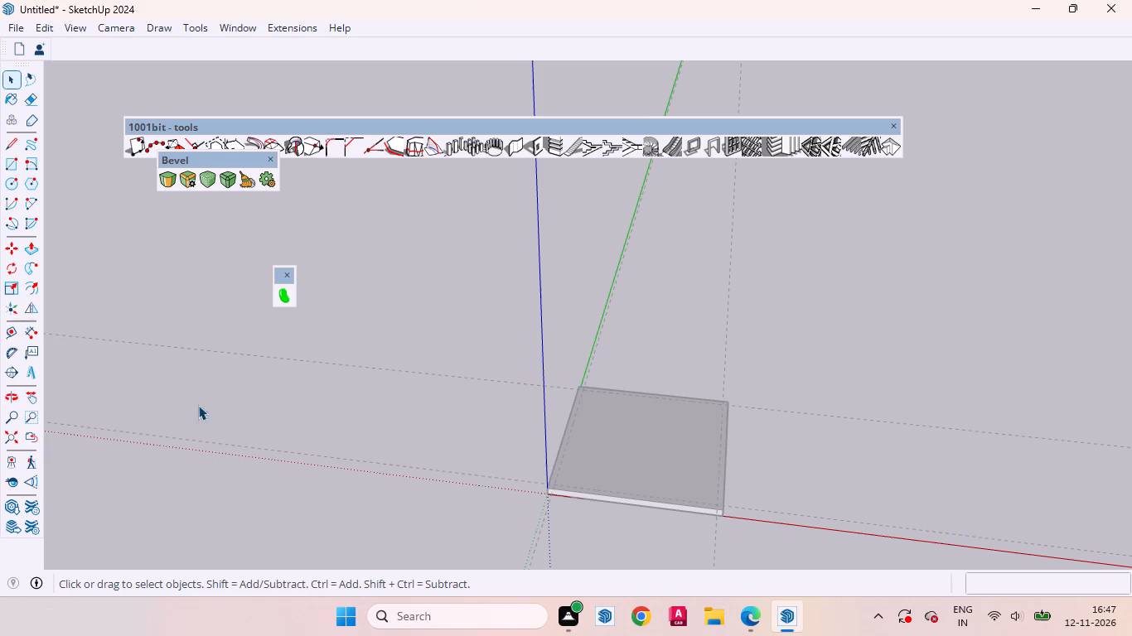
Draw a 10' 3" by 4 1/2" rectangle on the slab's side edge opposite the green axis, between the front and back guides.
{"action": "left_click", "coordinate": [13, 166]}
{"action": "scroll", "coordinate": [714, 504], "scroll_direction": "up", "scroll_amount": 7}
{"action": "scroll", "coordinate": [729, 324], "scroll_direction": "up", "scroll_amount": 11}
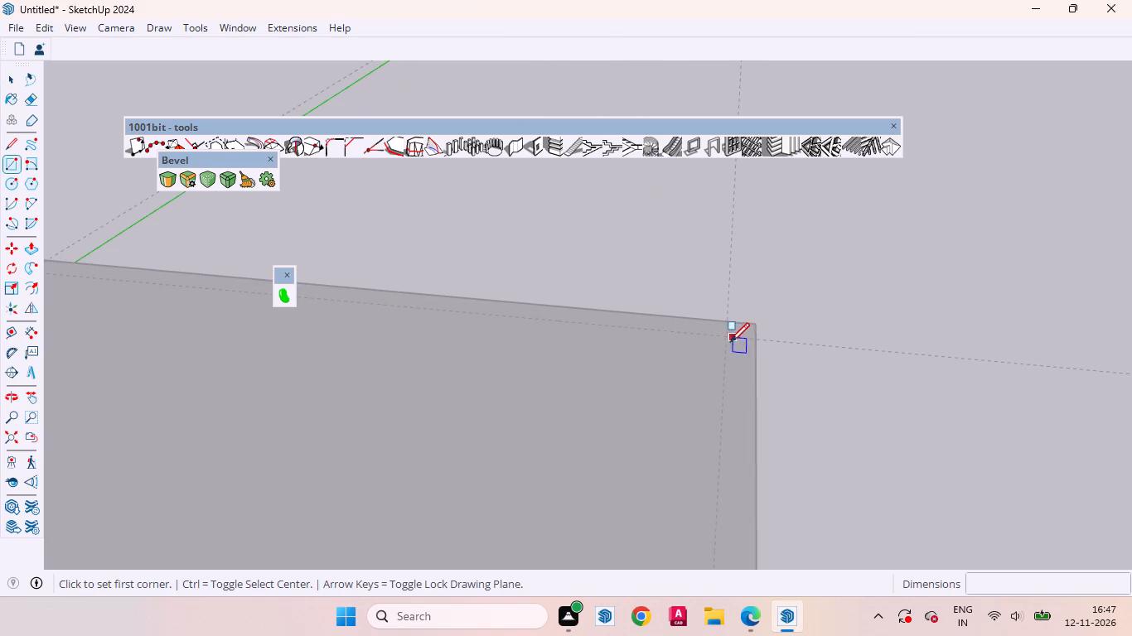
{"action": "left_click", "coordinate": [724, 336]}
{"action": "scroll", "coordinate": [725, 484], "scroll_direction": "down", "scroll_amount": 9}
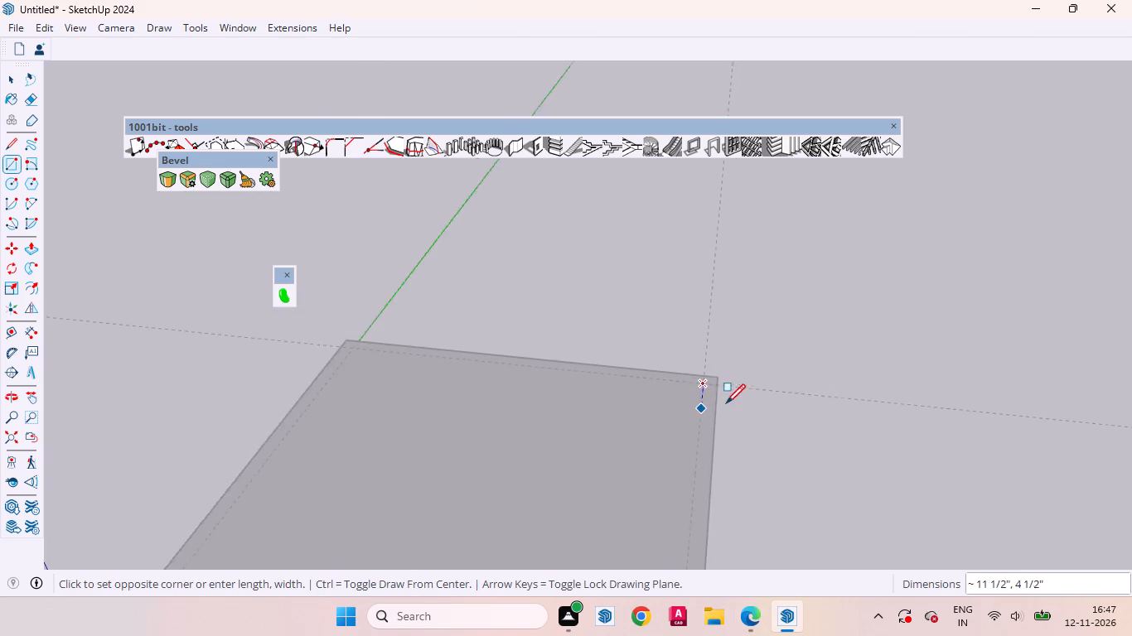
{"action": "scroll", "coordinate": [726, 403], "scroll_direction": "down", "scroll_amount": 6}
{"action": "scroll", "coordinate": [745, 396], "scroll_direction": "up", "scroll_amount": 1}
{"action": "scroll", "coordinate": [746, 396], "scroll_direction": "down", "scroll_amount": 12}
{"action": "scroll", "coordinate": [741, 458], "scroll_direction": "up", "scroll_amount": 4}
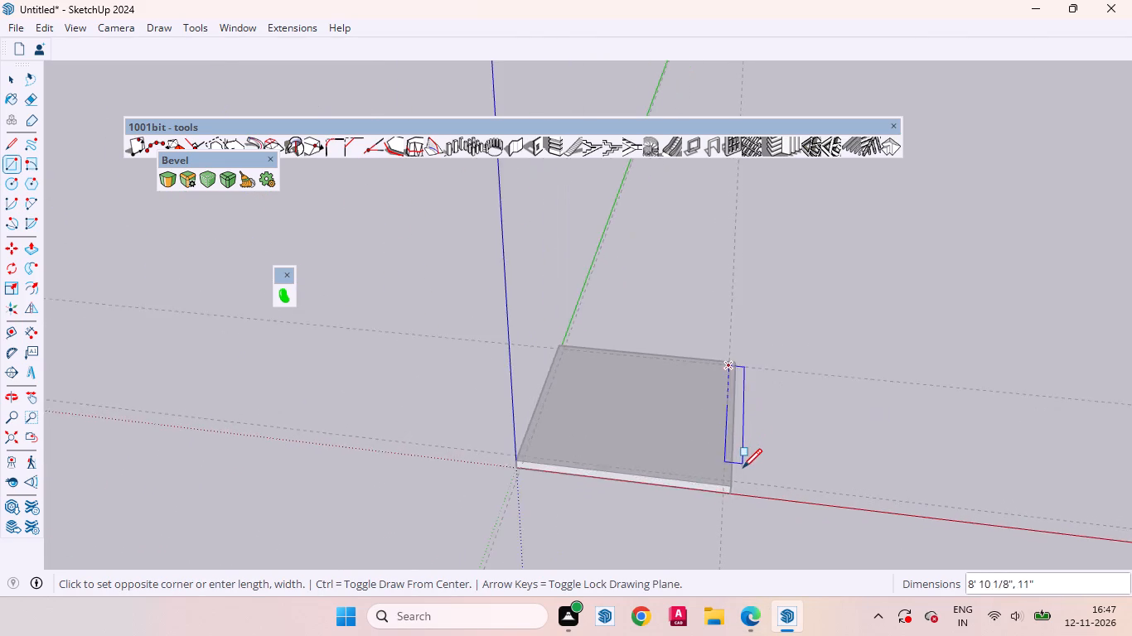
{"action": "scroll", "coordinate": [743, 468], "scroll_direction": "up", "scroll_amount": 10}
{"action": "left_click", "coordinate": [719, 490]}
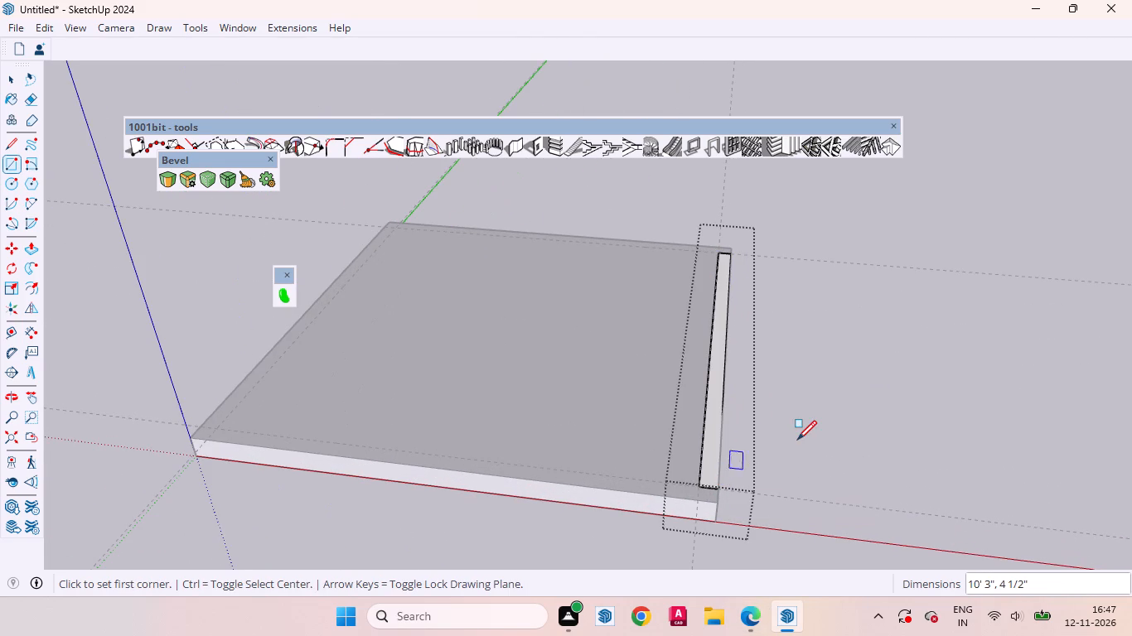
Push/Pull the narrow rectangle up 9' to form the side wall and leave the group.
{"action": "key", "text": "p"}
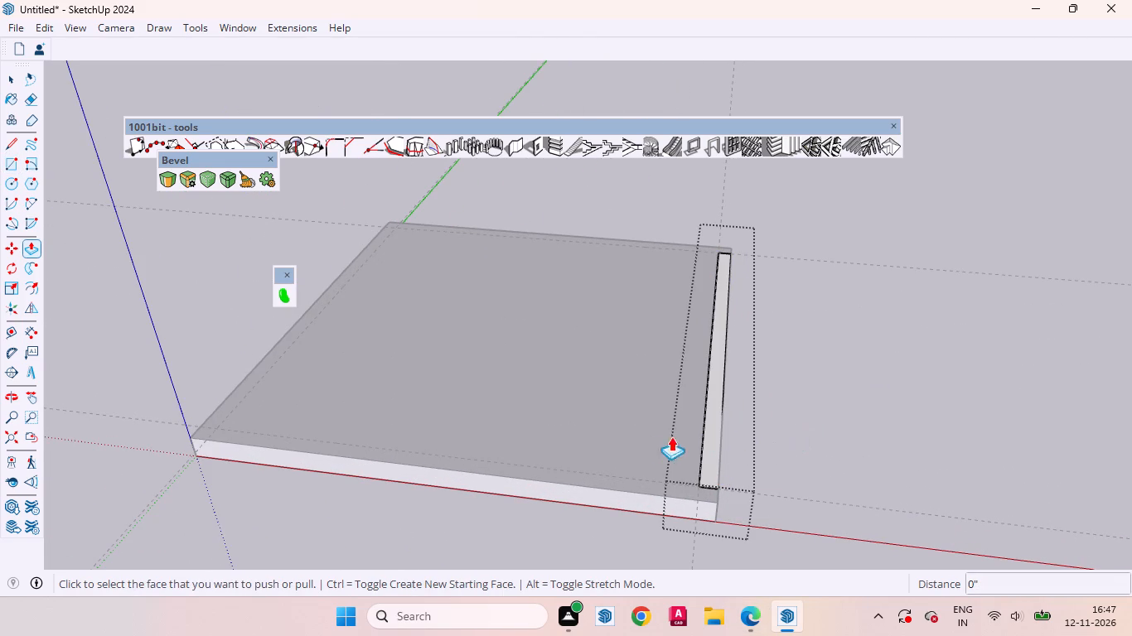
{"action": "left_click", "coordinate": [712, 431]}
{"action": "type", "text": "9'"}
{"action": "key", "text": "Return"}
{"action": "key", "text": "space"}
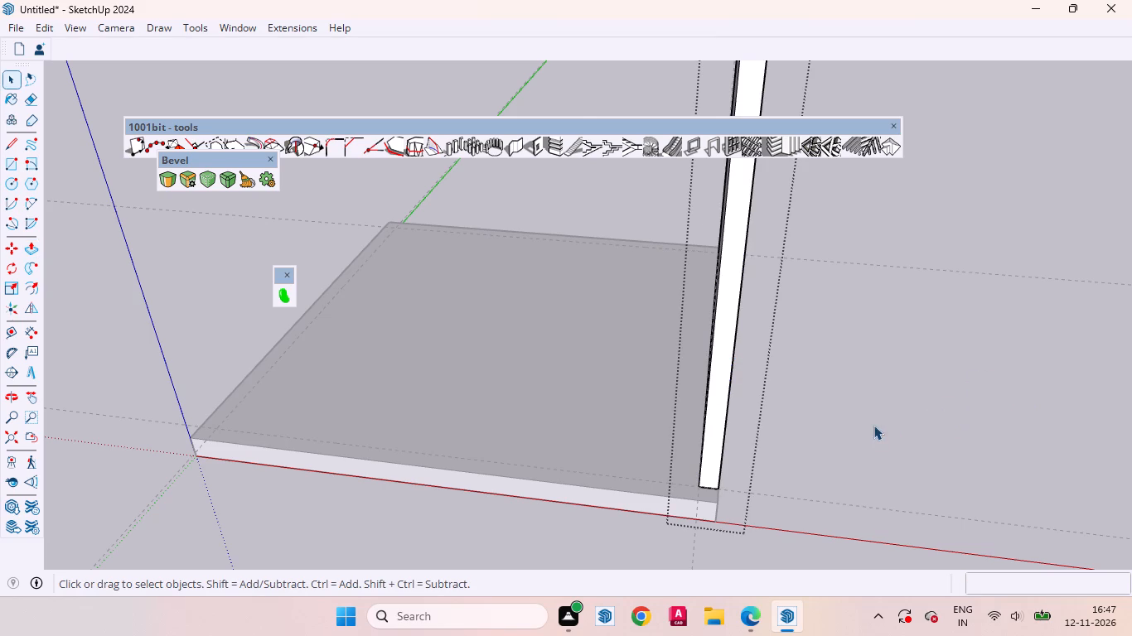
{"action": "scroll", "coordinate": [870, 449], "scroll_direction": "down", "scroll_amount": 14}
{"action": "left_click", "coordinate": [669, 491]}
Create another new empty group beside the slab, open for editing, with the slab's free edges in view.
{"action": "middle_click_drag", "start_coordinate": [682, 416], "coordinate": [926, 454]}
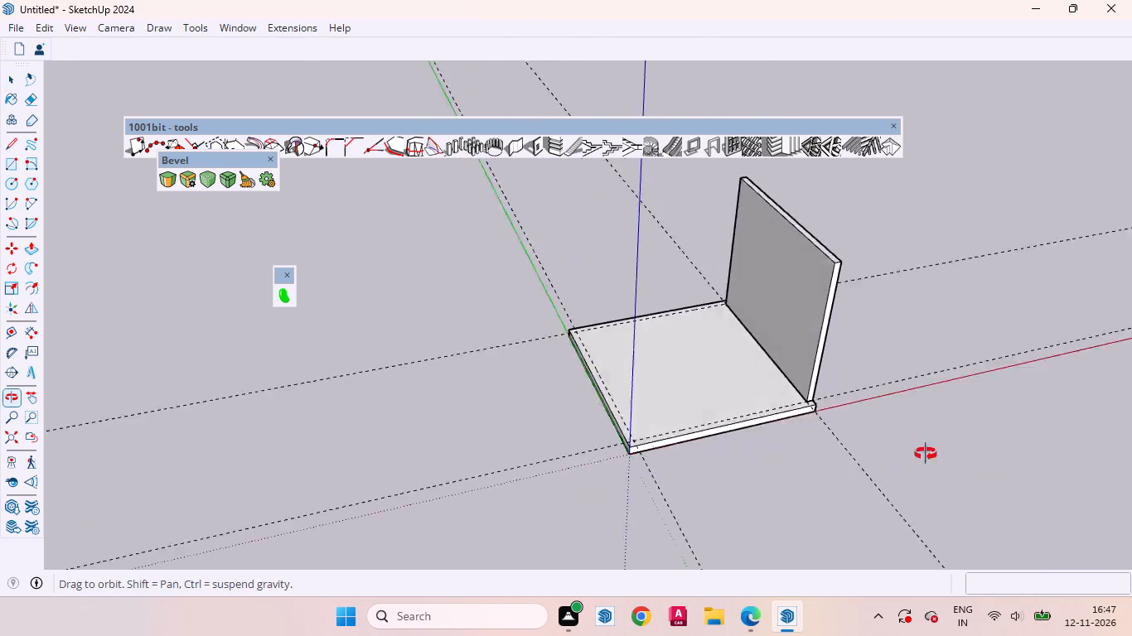
{"action": "middle_click_drag", "start_coordinate": [926, 454], "coordinate": [1110, 502]}
{"action": "scroll", "coordinate": [520, 334], "scroll_direction": "up", "scroll_amount": 3}
{"action": "scroll", "coordinate": [527, 524], "scroll_direction": "down", "scroll_amount": 4}
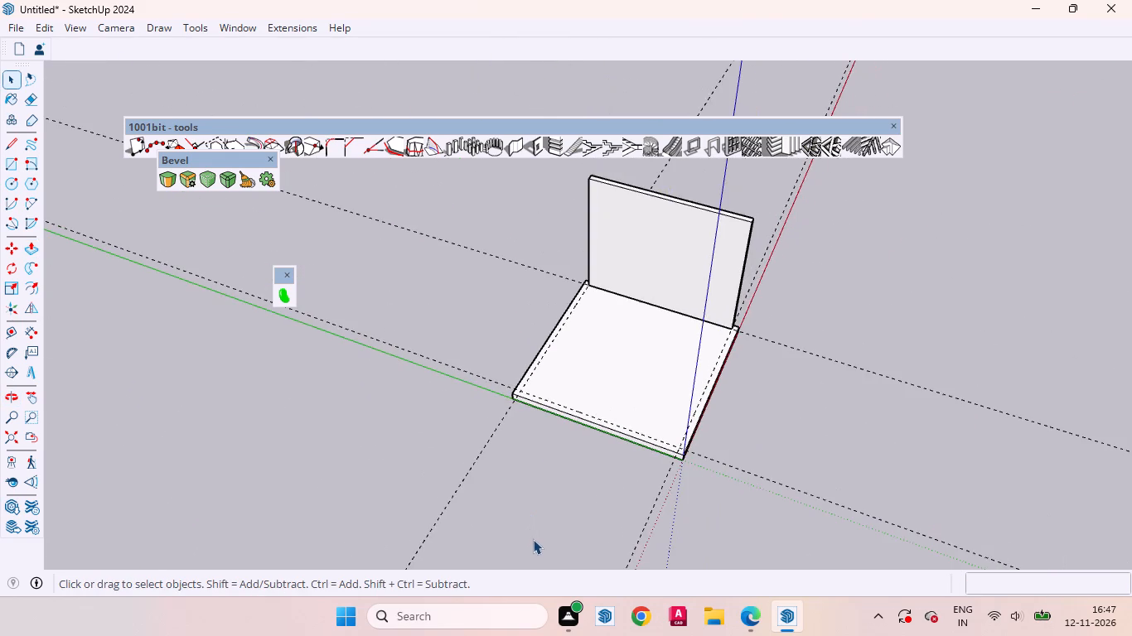
{"action": "middle_click_drag", "start_coordinate": [540, 530], "coordinate": [676, 508]}
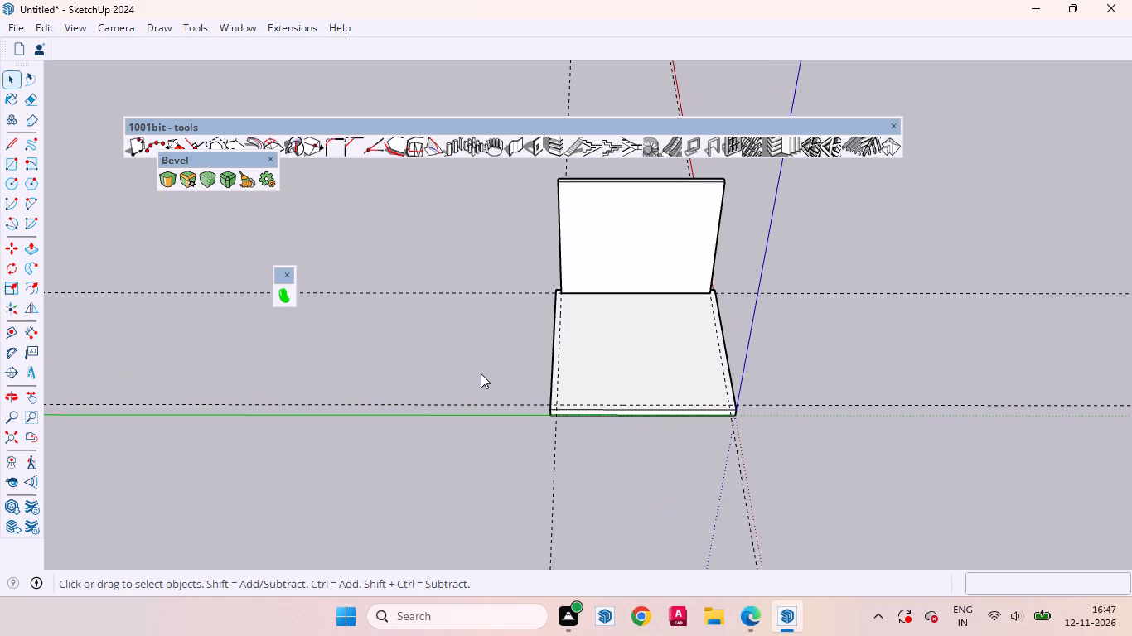
{"action": "right_click", "coordinate": [481, 373]}
{"action": "left_click", "coordinate": [549, 424]}
{"action": "scroll", "coordinate": [495, 362], "scroll_direction": "up", "scroll_amount": 3}
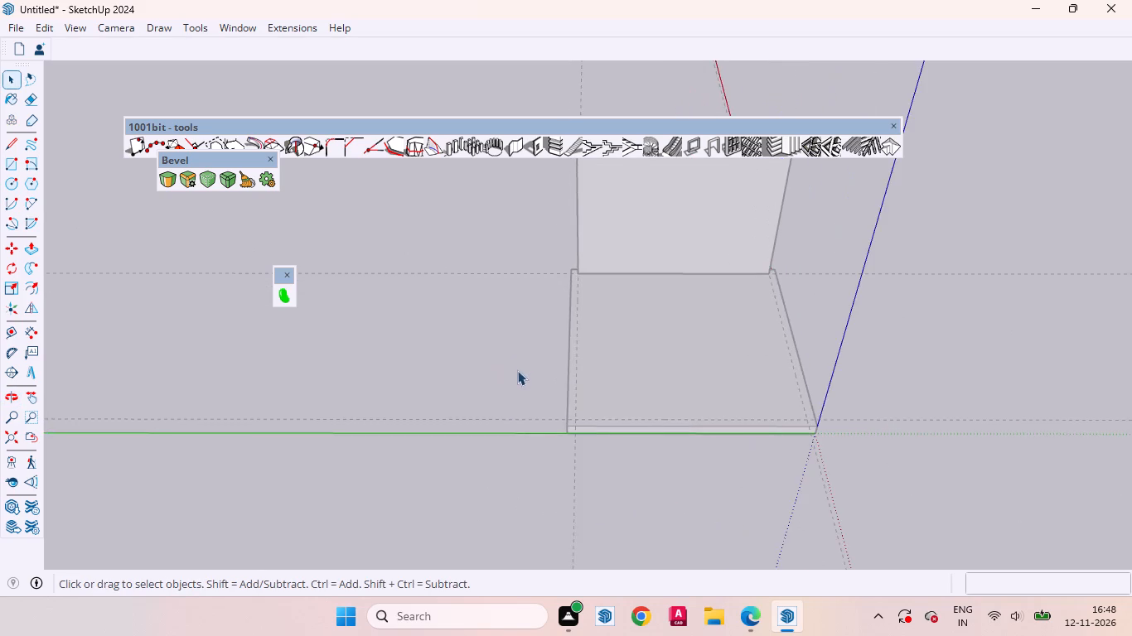
{"action": "middle_click_drag", "start_coordinate": [529, 377], "coordinate": [710, 423]}
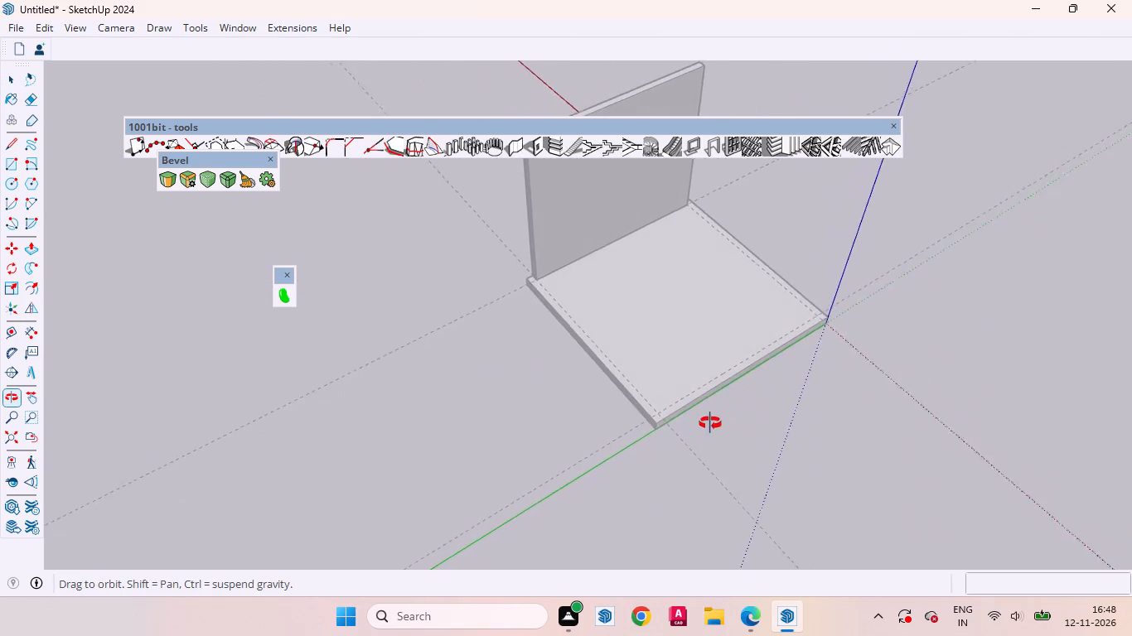
Draw an 11' by 4 1/2" rectangle along the slab edge opposite the red axis, between the edge and its guide.
{"action": "middle_click_drag", "start_coordinate": [710, 423], "coordinate": [695, 422]}
{"action": "scroll", "coordinate": [590, 424], "scroll_direction": "down", "scroll_amount": 2}
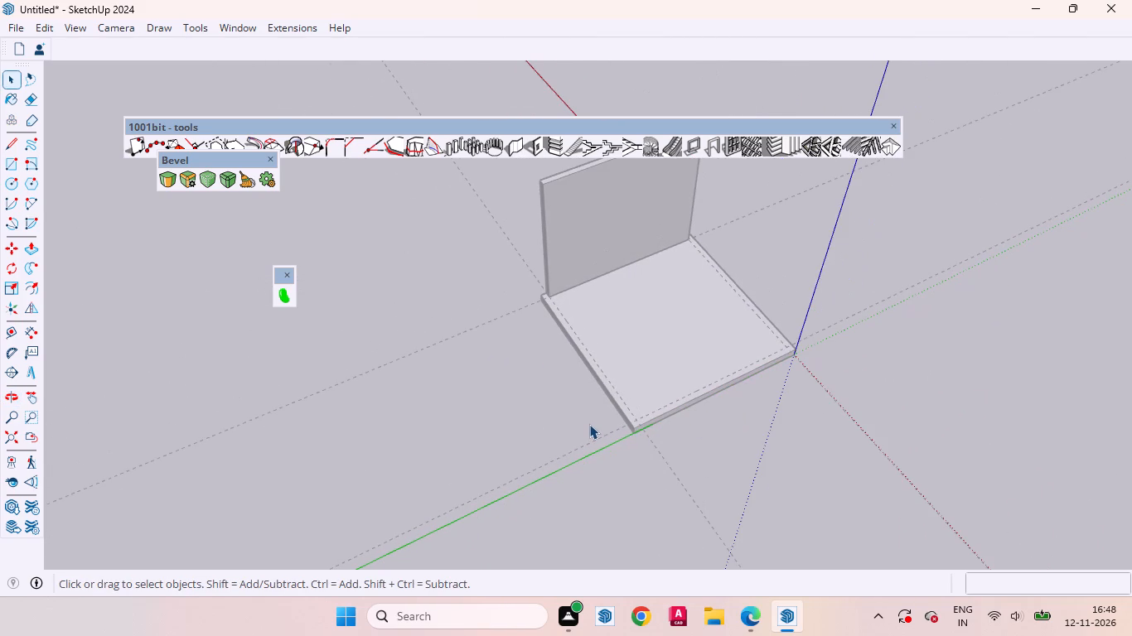
{"action": "scroll", "coordinate": [698, 446], "scroll_direction": "up", "scroll_amount": 1}
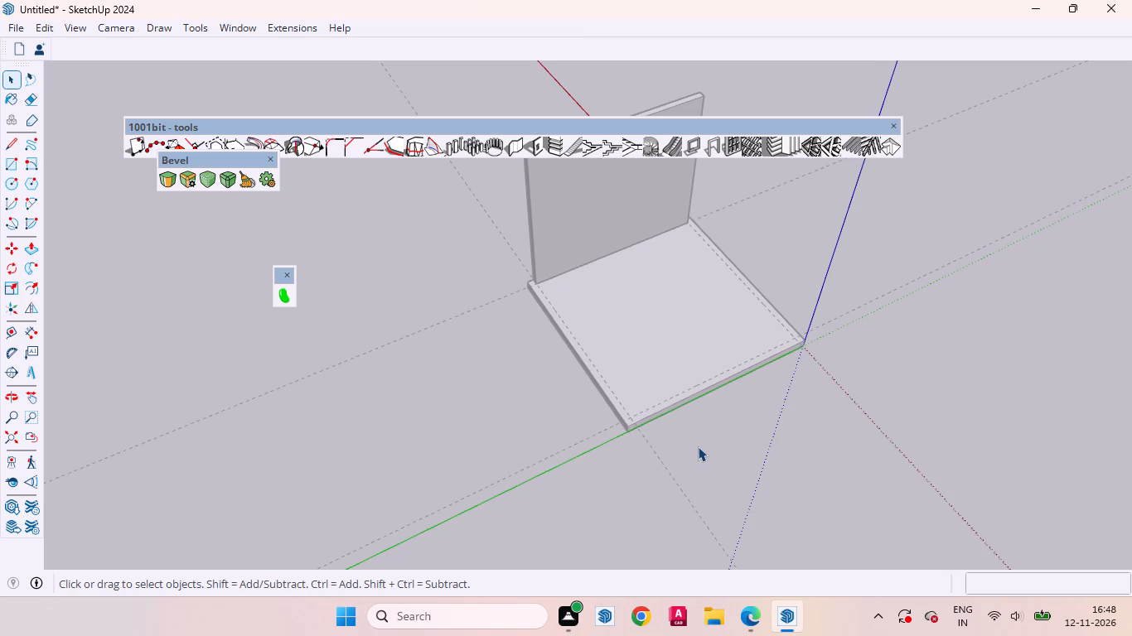
{"action": "key", "text": "r"}
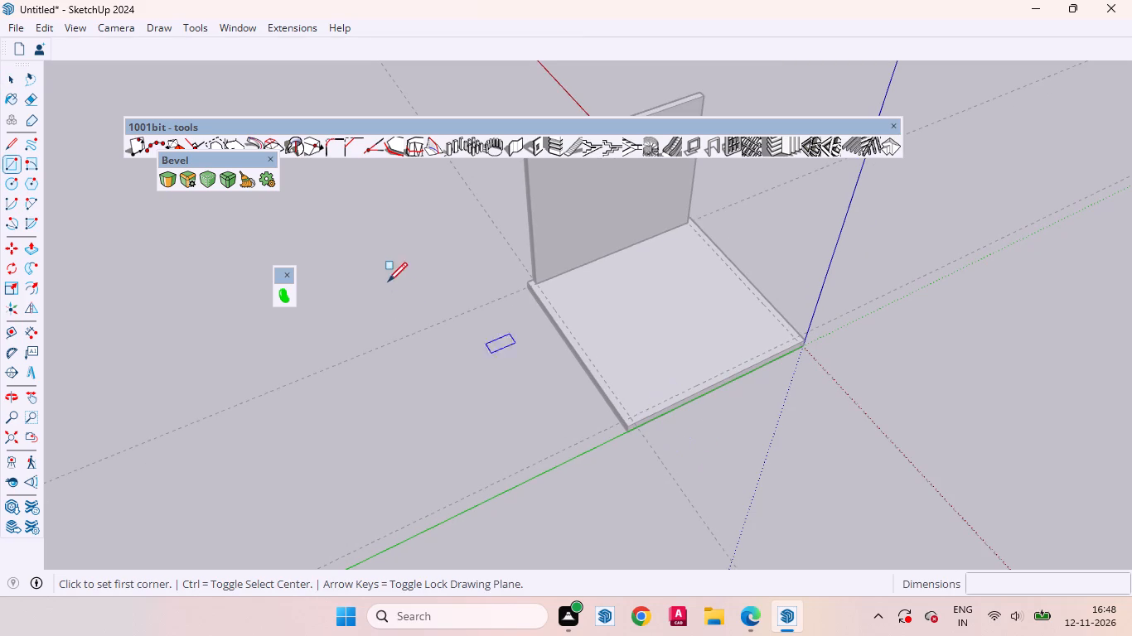
{"action": "scroll", "coordinate": [398, 265], "scroll_direction": "up", "scroll_amount": 4}
{"action": "scroll", "coordinate": [489, 283], "scroll_direction": "up", "scroll_amount": 6}
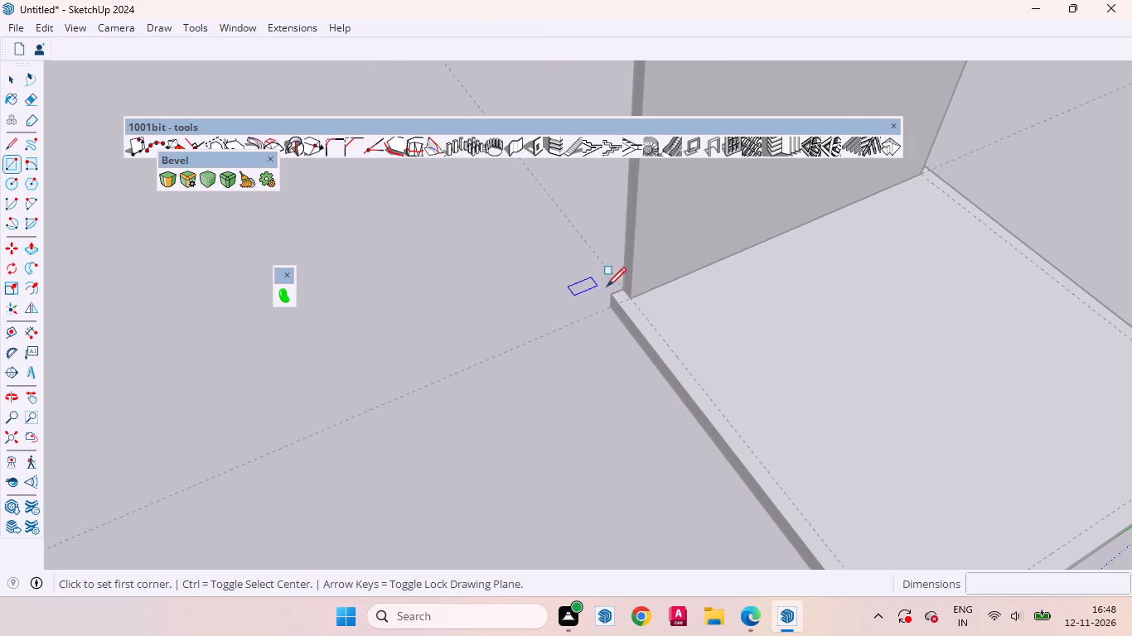
{"action": "left_click", "coordinate": [623, 291]}
{"action": "scroll", "coordinate": [603, 407], "scroll_direction": "down", "scroll_amount": 13}
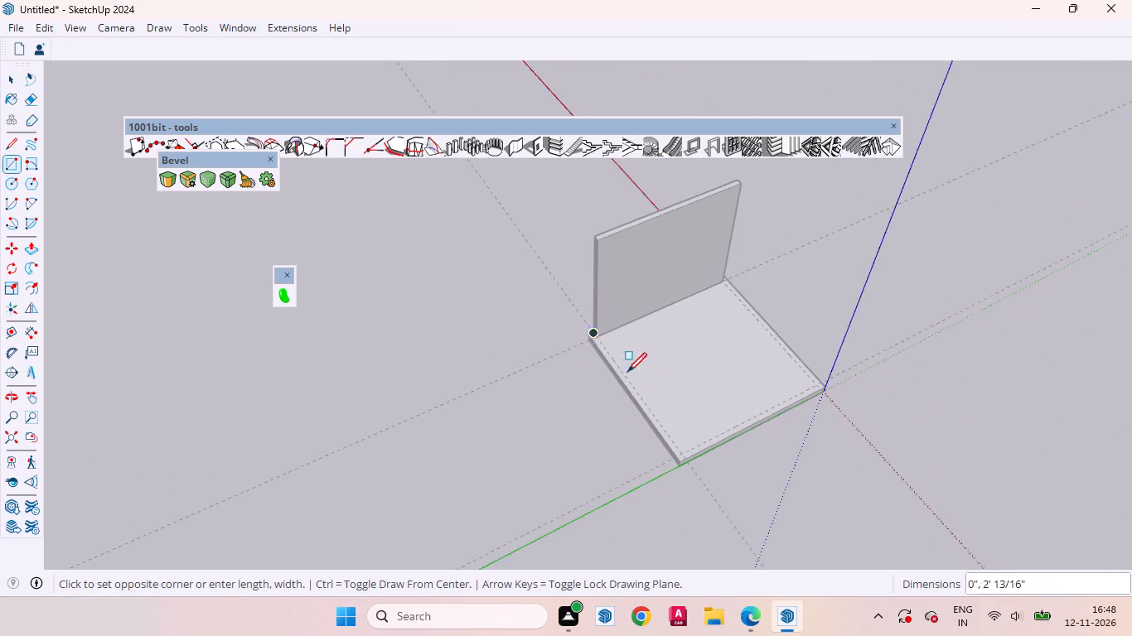
{"action": "scroll", "coordinate": [707, 508], "scroll_direction": "up", "scroll_amount": 15}
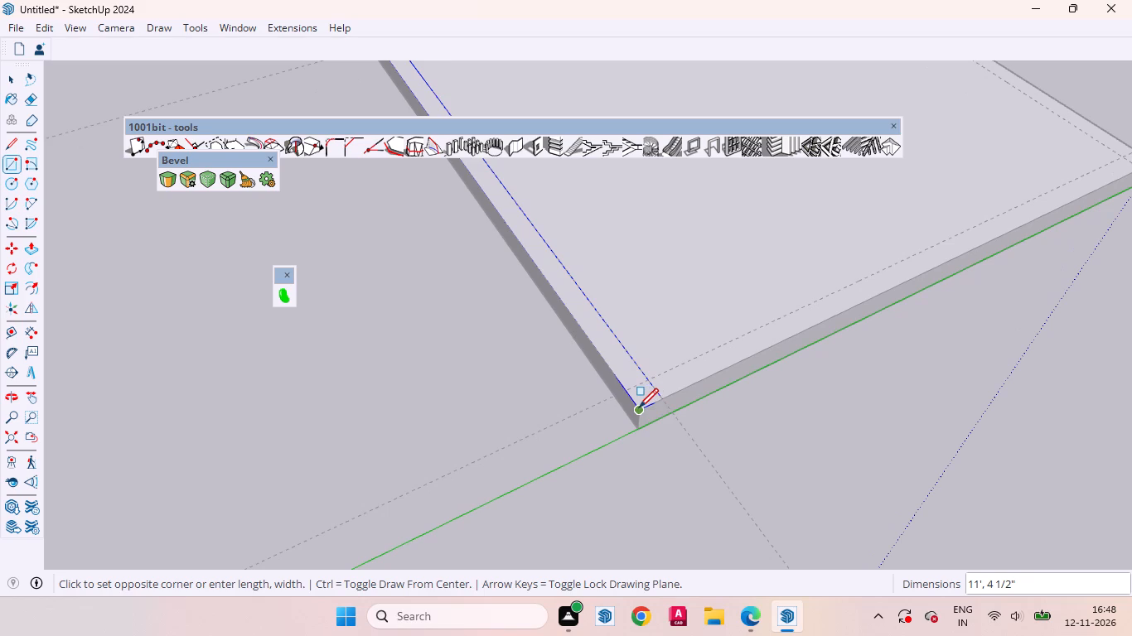
{"action": "left_click", "coordinate": [639, 407]}
Push/Pull the narrow rectangle up by the same 9' as the side wall and leave the group.
{"action": "key", "text": "p"}
{"action": "double_click", "coordinate": [619, 354]}
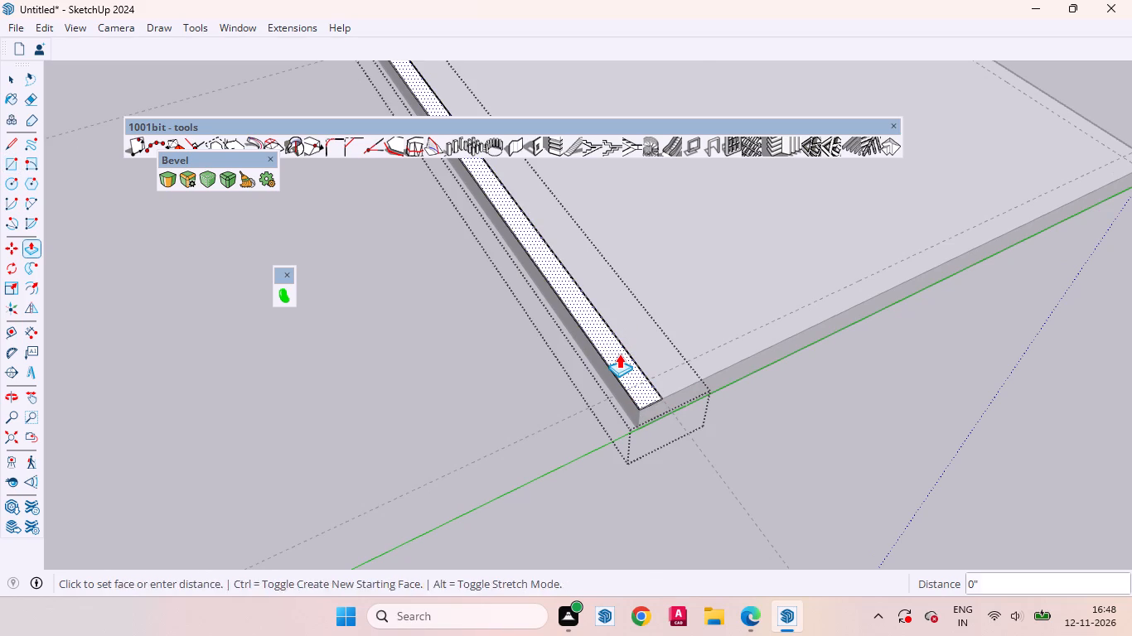
{"action": "key", "text": "space"}
{"action": "left_click", "coordinate": [501, 407]}
Place a floor guide 24" inward from the base edge of the side wall opposite the green axis.
{"action": "scroll", "coordinate": [520, 458], "scroll_direction": "down", "scroll_amount": 13}
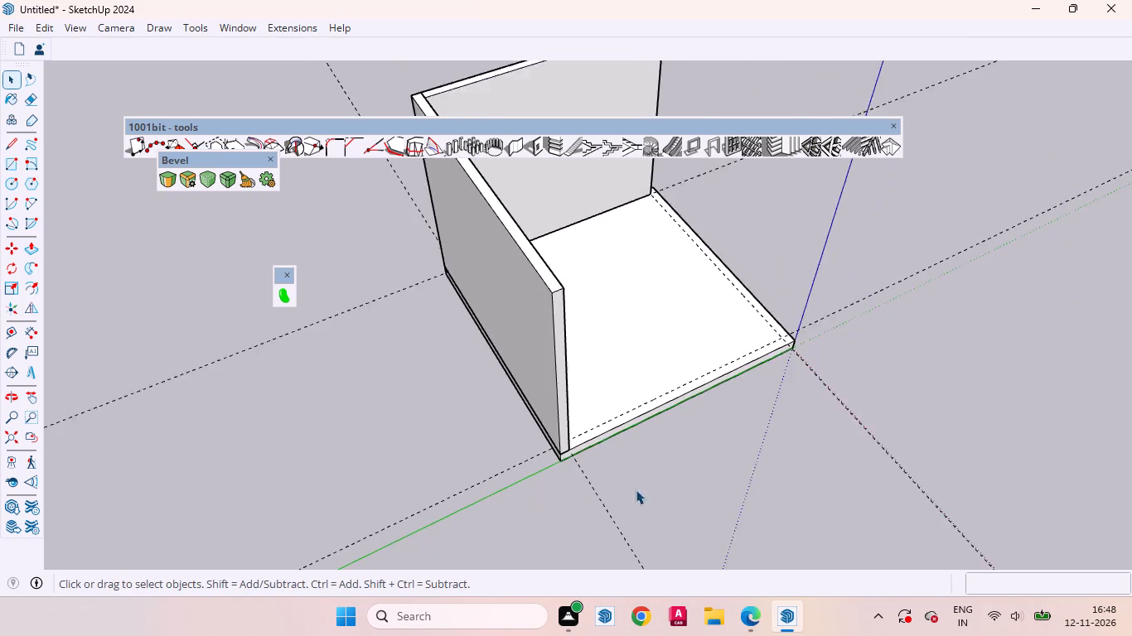
{"action": "middle_click_drag", "start_coordinate": [641, 486], "coordinate": [279, 296]}
{"action": "scroll", "coordinate": [614, 321], "scroll_direction": "up", "scroll_amount": 3}
{"action": "middle_click_drag", "start_coordinate": [643, 360], "coordinate": [374, 371]}
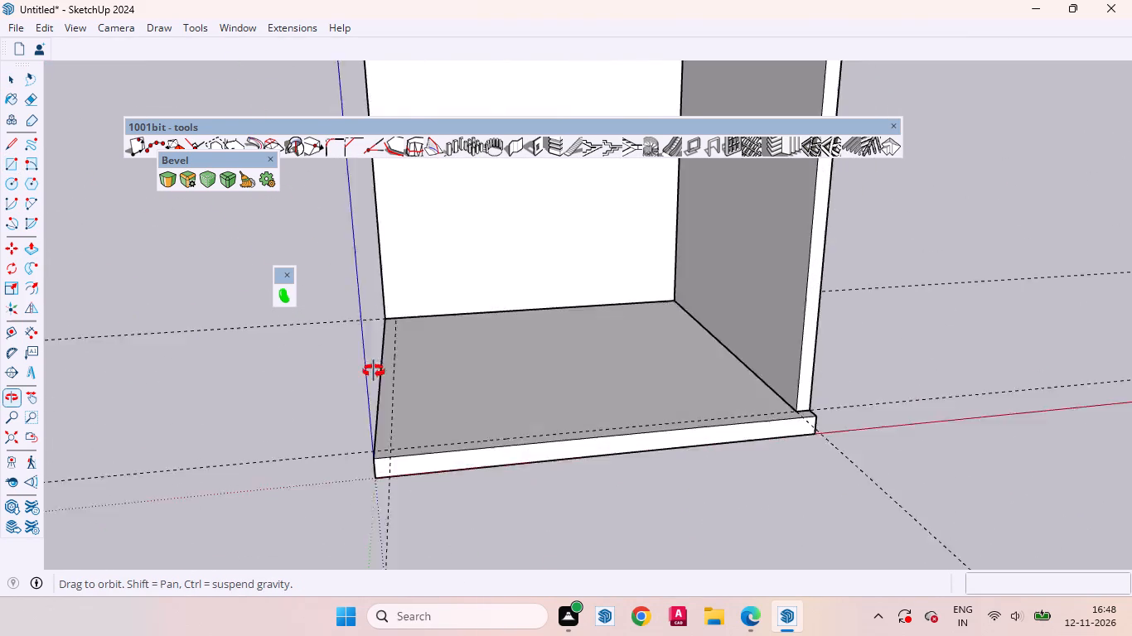
{"action": "middle_click_drag", "start_coordinate": [374, 371], "coordinate": [382, 551]}
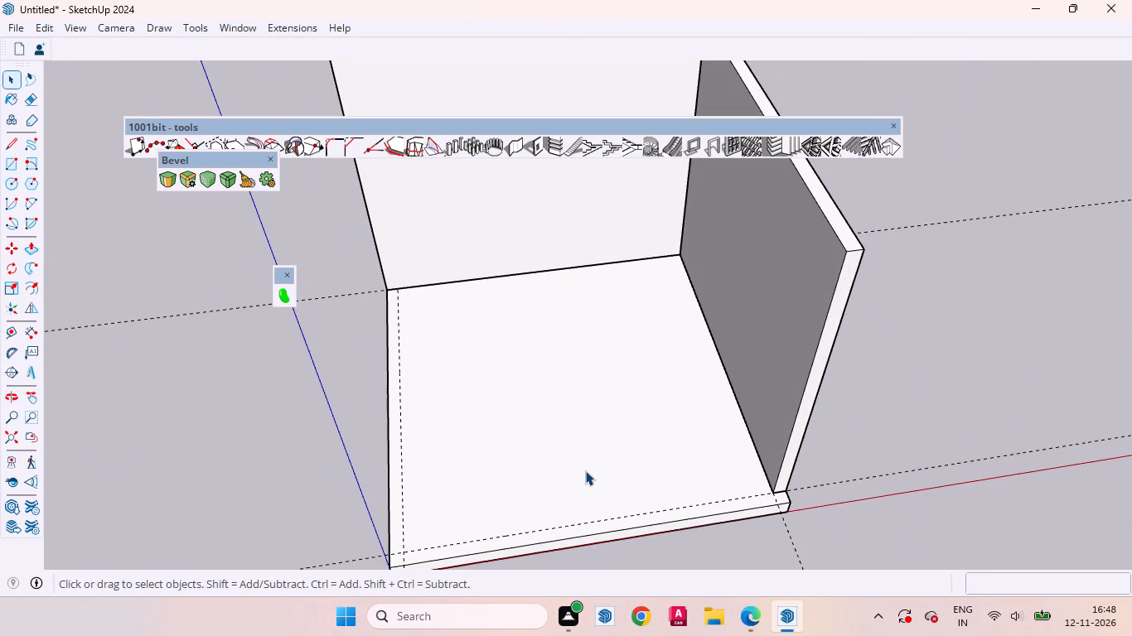
{"action": "key", "text": "t"}
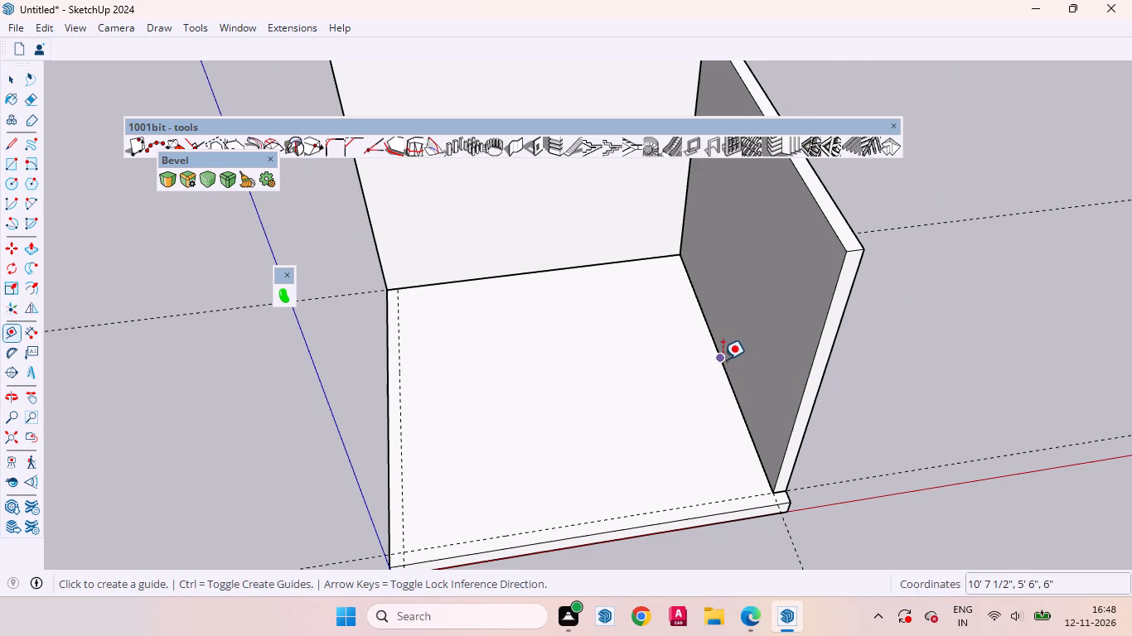
{"action": "left_click", "coordinate": [716, 334]}
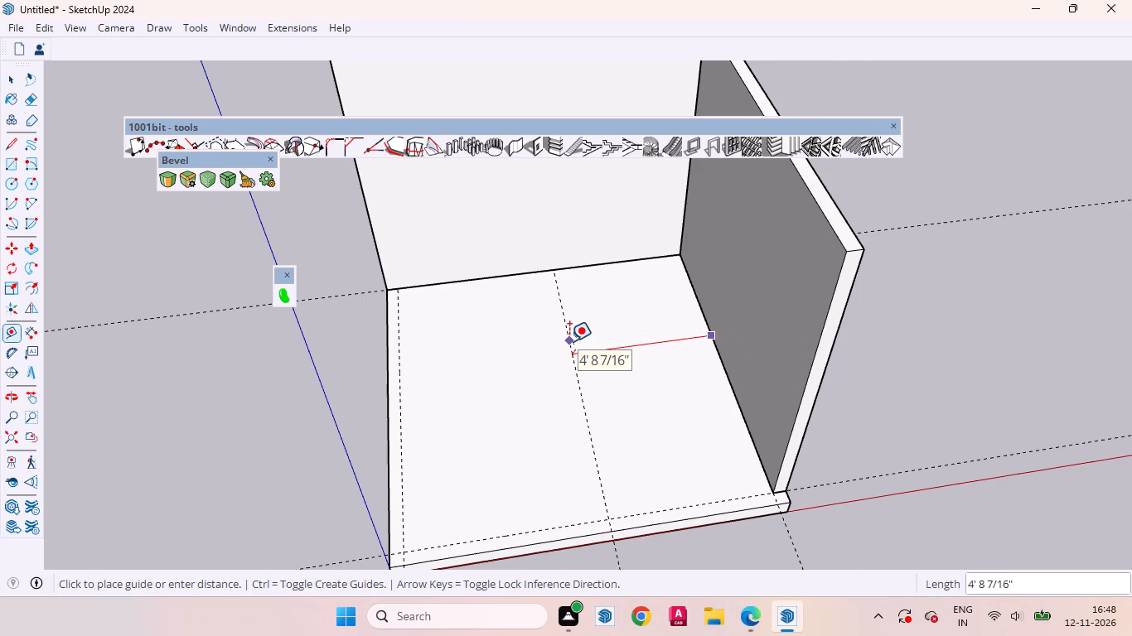
{"action": "type", "text": "24"}
{"action": "key", "text": "Return"}
{"action": "key", "text": "space"}
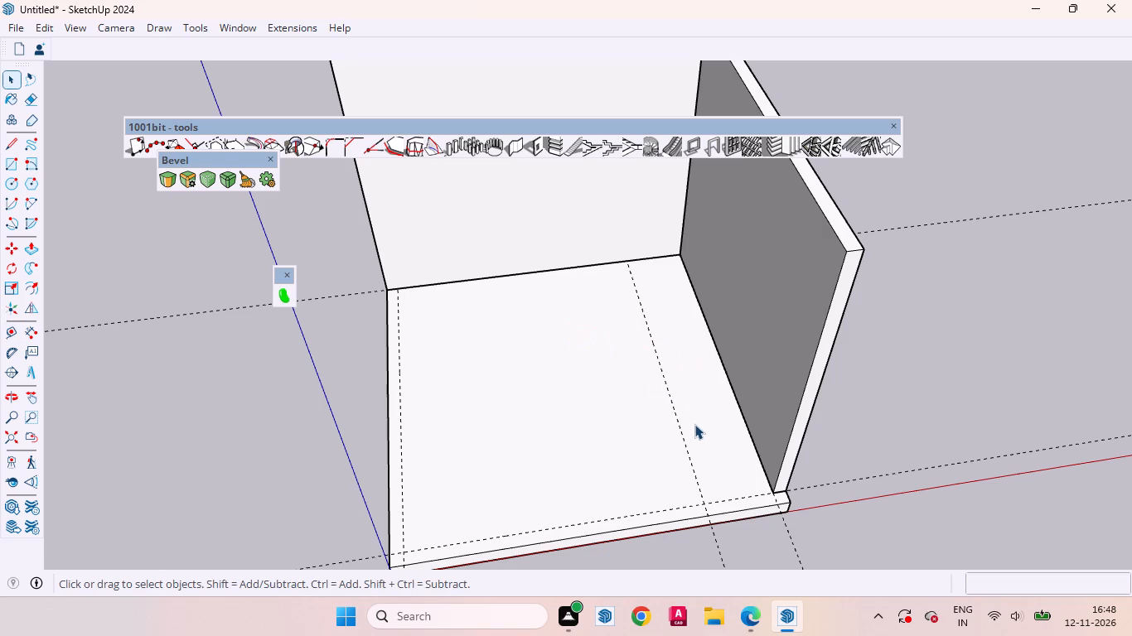
Create a new empty group beside the slab, open for editing.
{"action": "scroll", "coordinate": [849, 611], "scroll_direction": "down", "scroll_amount": 1}
{"action": "middle_click_drag", "start_coordinate": [834, 609], "coordinate": [845, 609]}
{"action": "middle_click_drag", "start_coordinate": [845, 609], "coordinate": [849, 554]}
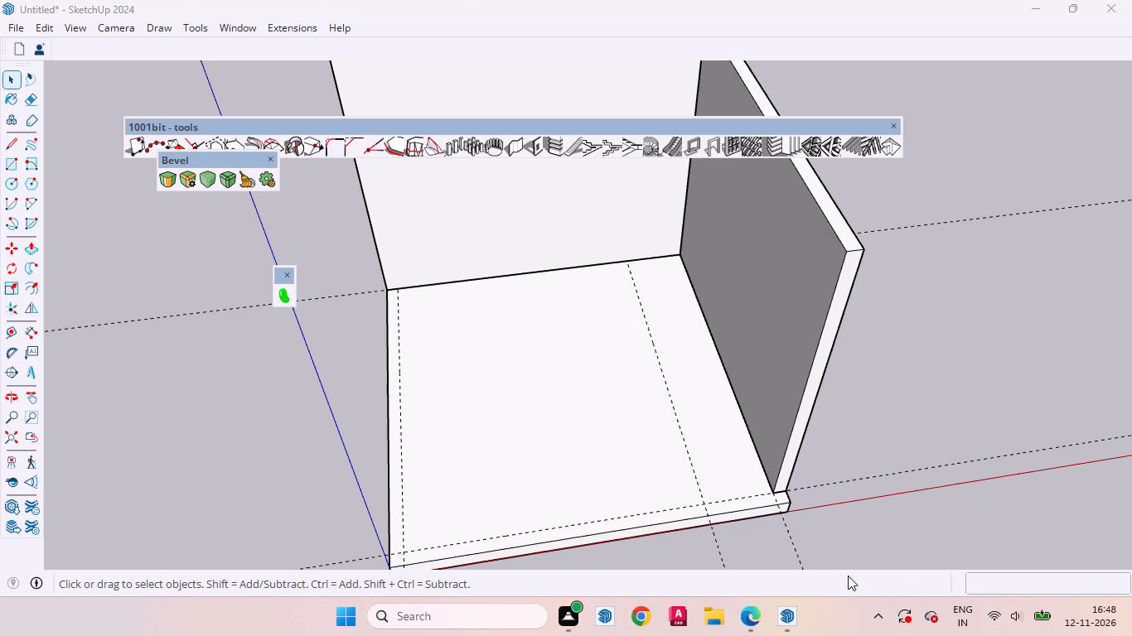
{"action": "scroll", "coordinate": [876, 567], "scroll_direction": "down", "scroll_amount": 3}
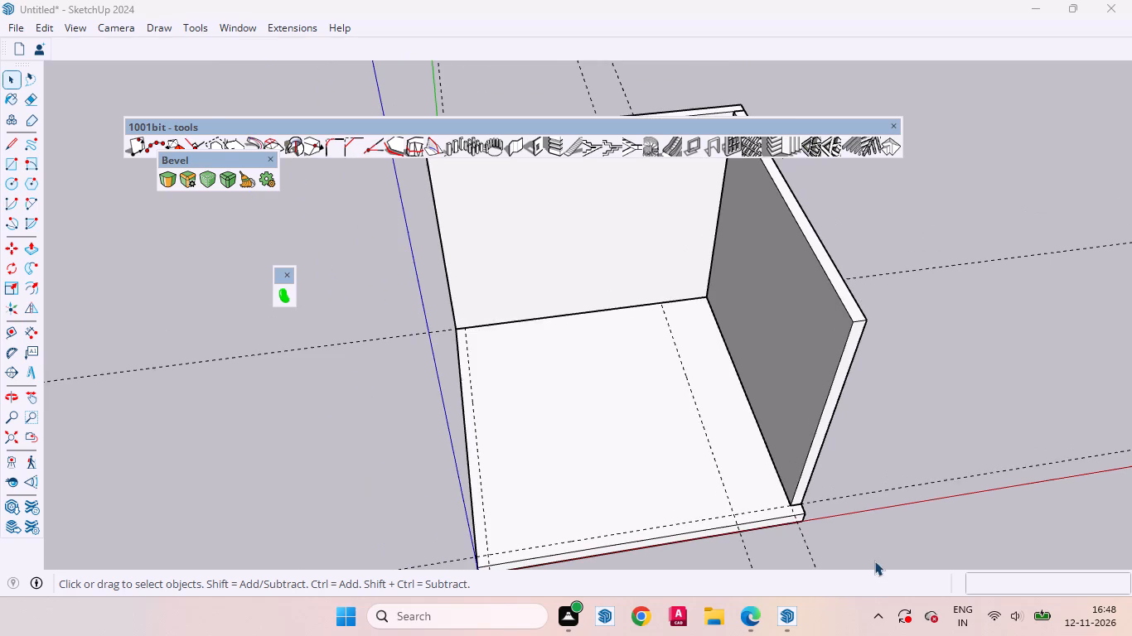
{"action": "right_click", "coordinate": [917, 450]}
{"action": "left_click", "coordinate": [958, 504]}
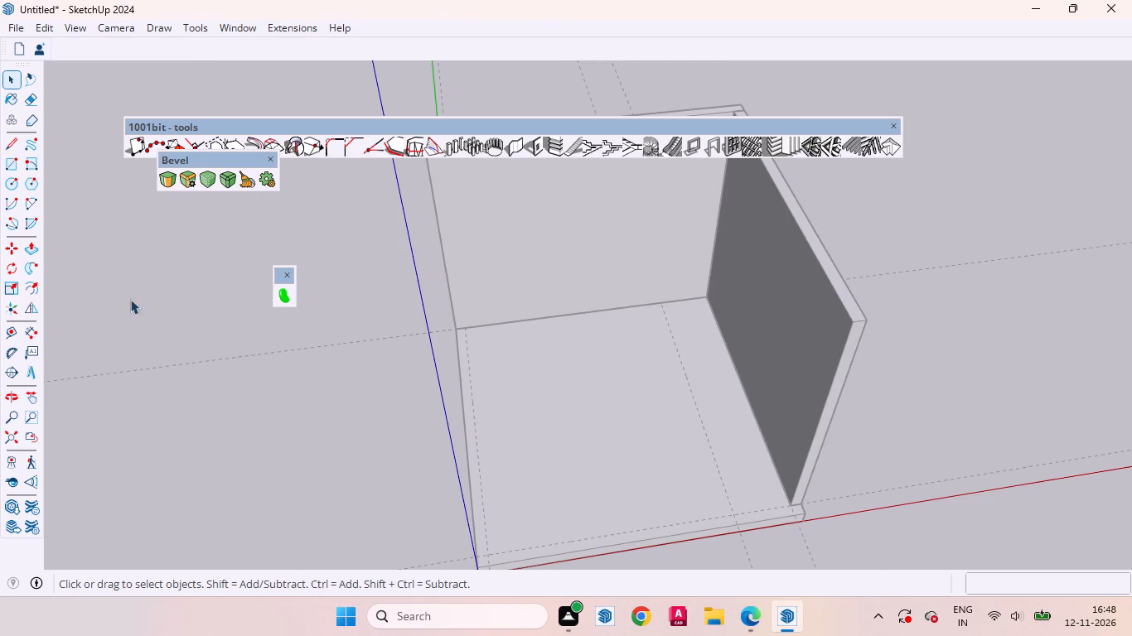
Draw a 2' by about 9' 2 13/16" rectangle on the floor from the inner wall corner to the 24" guide.
{"action": "left_click", "coordinate": [10, 166]}
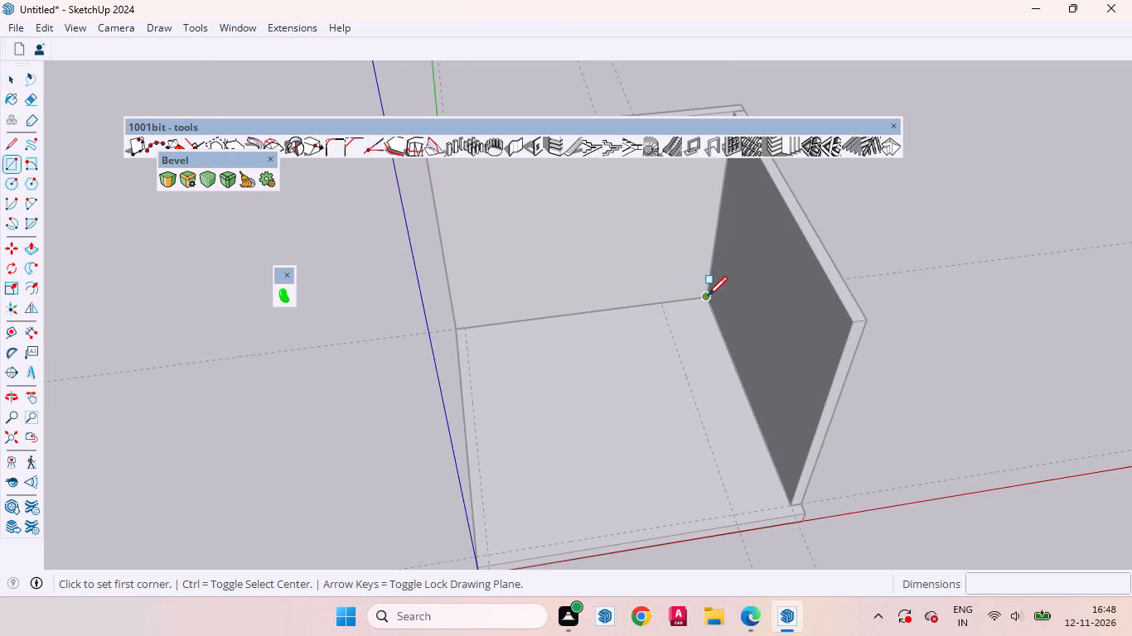
{"action": "left_click", "coordinate": [708, 296]}
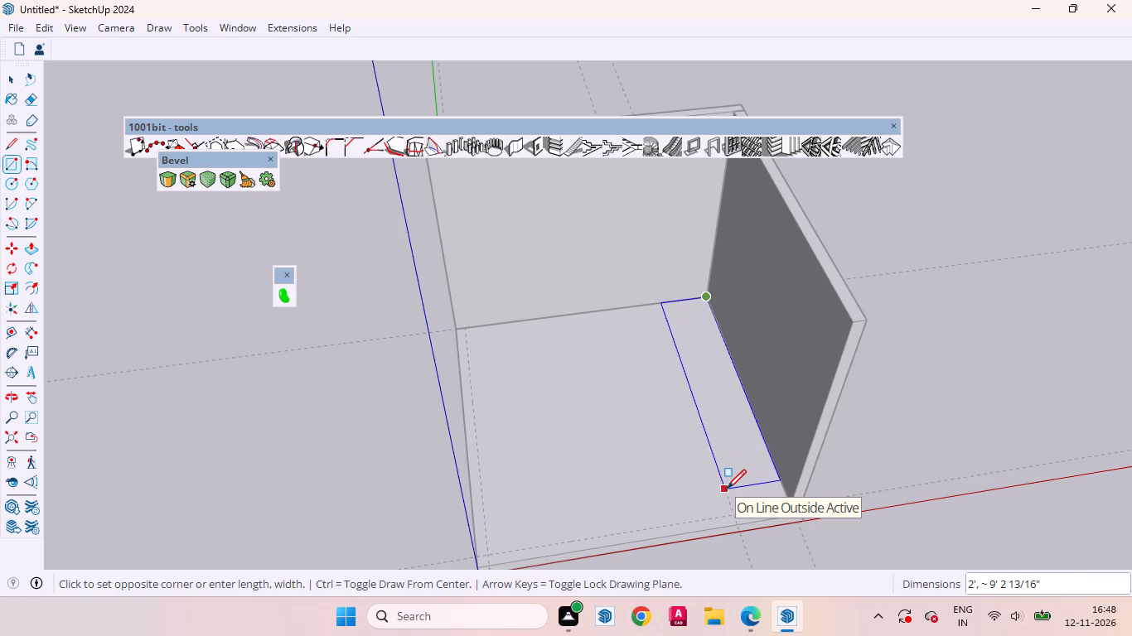
{"action": "left_click", "coordinate": [727, 489]}
Push/Pull the floor rectangle up to the same 9' height as the walls and leave the group.
{"action": "left_click", "coordinate": [31, 248]}
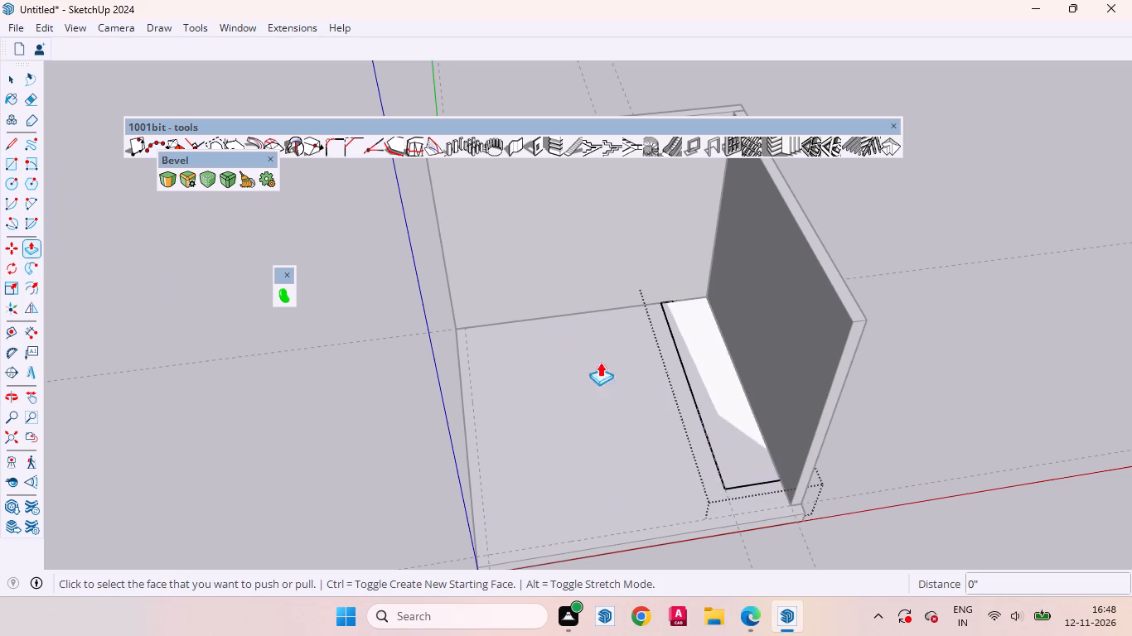
{"action": "double_click", "coordinate": [704, 399]}
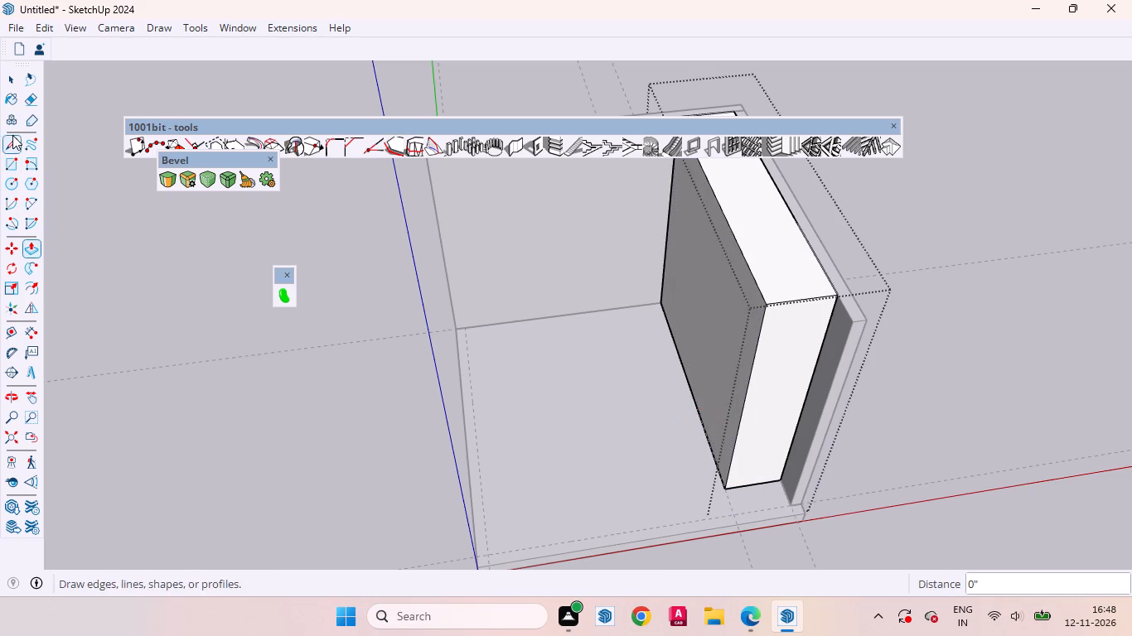
{"action": "left_click", "coordinate": [14, 79]}
{"action": "left_click", "coordinate": [226, 328]}
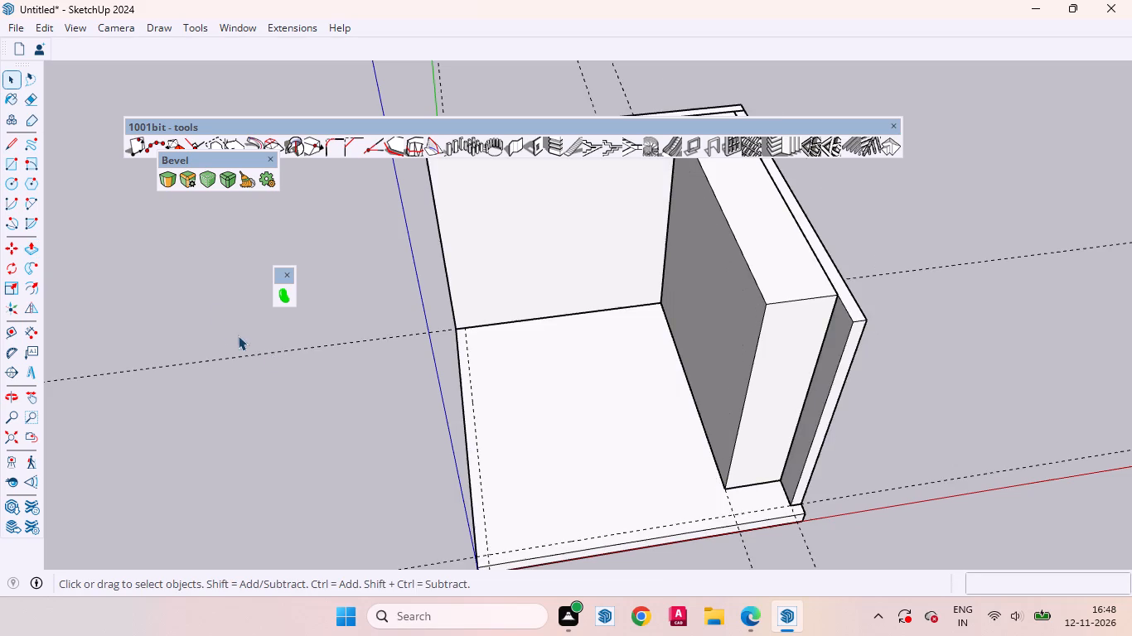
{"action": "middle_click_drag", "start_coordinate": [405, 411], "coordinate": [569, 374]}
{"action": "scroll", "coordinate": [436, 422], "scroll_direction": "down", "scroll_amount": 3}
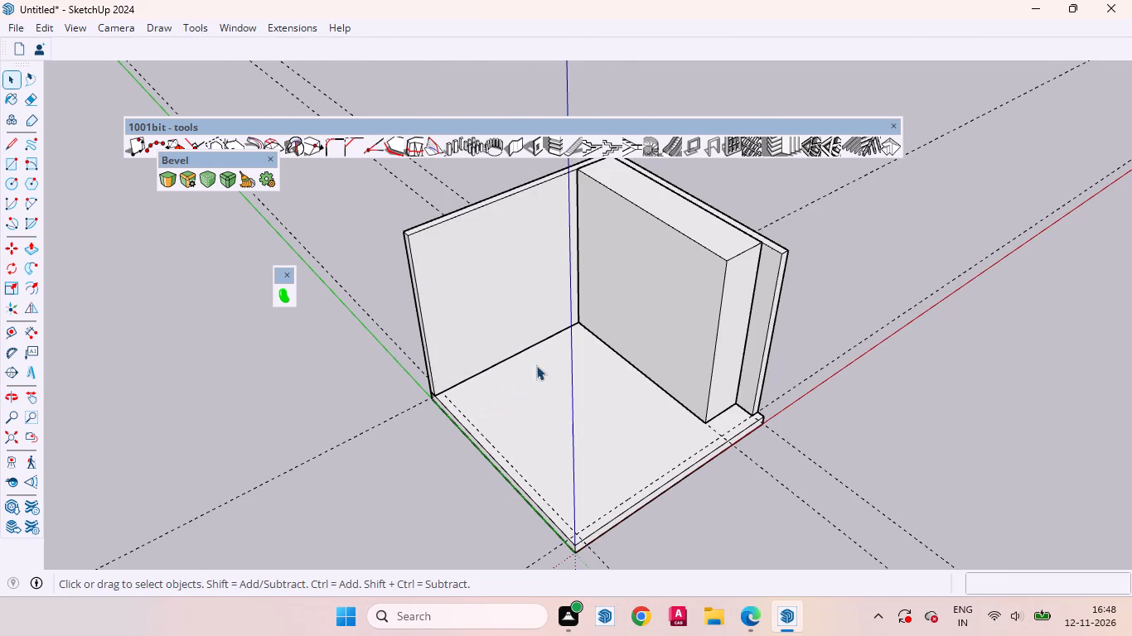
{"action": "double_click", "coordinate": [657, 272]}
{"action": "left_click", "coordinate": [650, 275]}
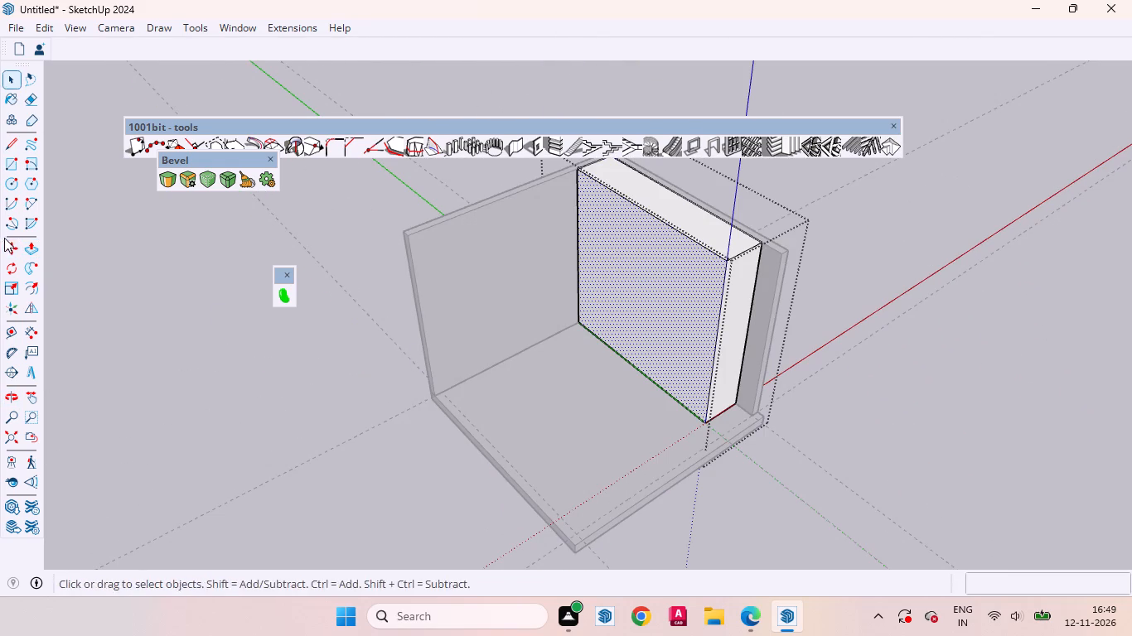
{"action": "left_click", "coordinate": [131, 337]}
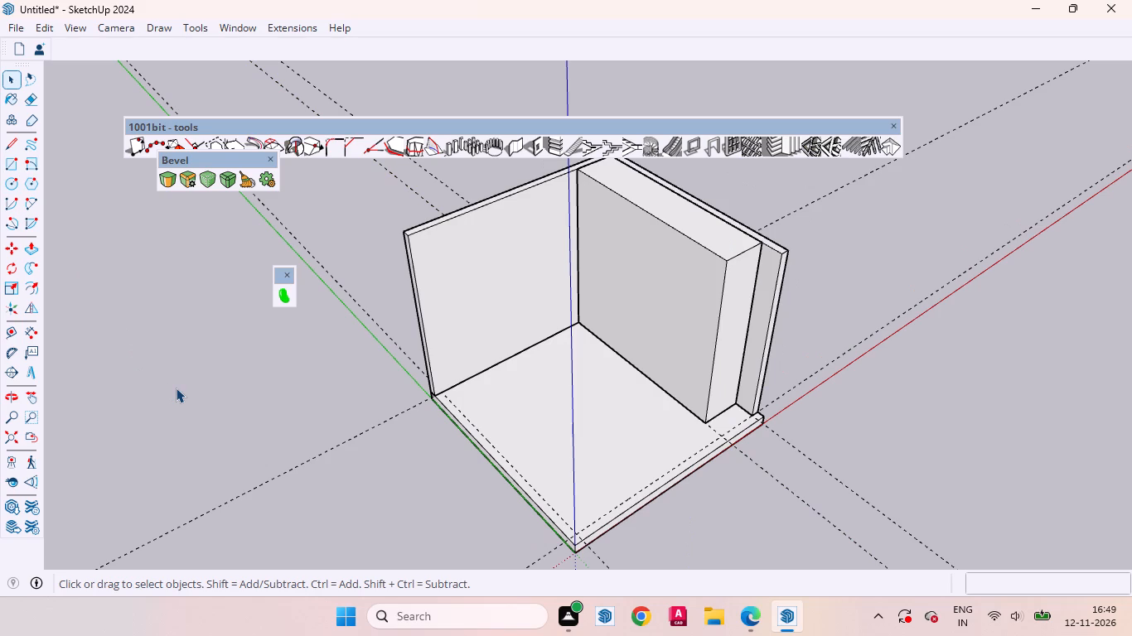
Check the length of the block's top front edge with the Dimension tool, without placing a dimension.
{"action": "key", "text": "d"}
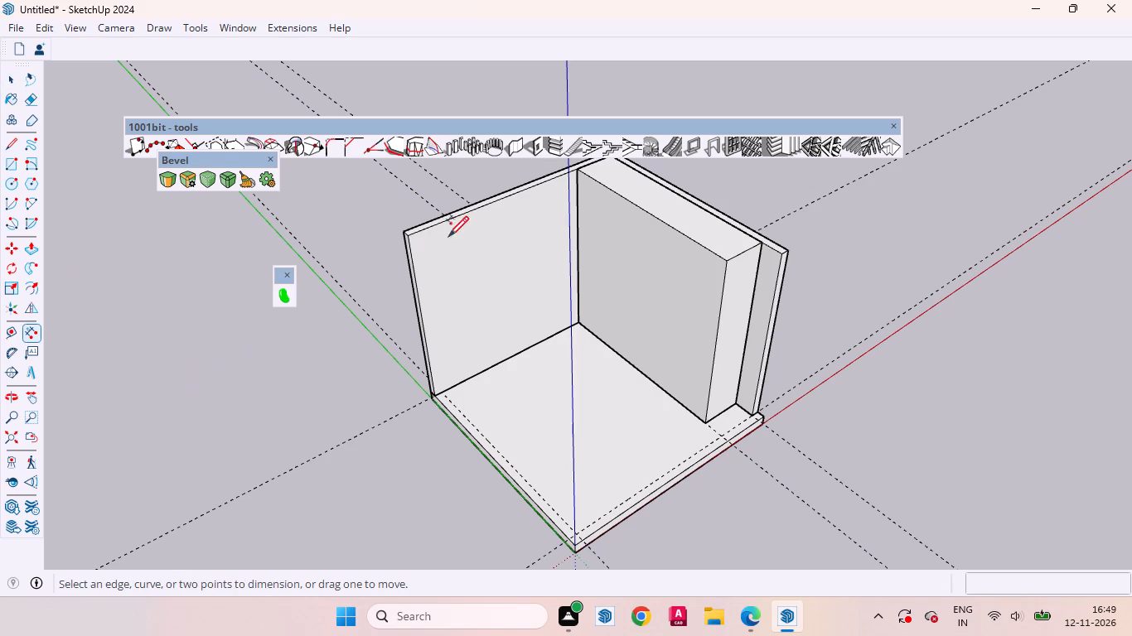
{"action": "scroll", "coordinate": [573, 523], "scroll_direction": "down", "scroll_amount": 3}
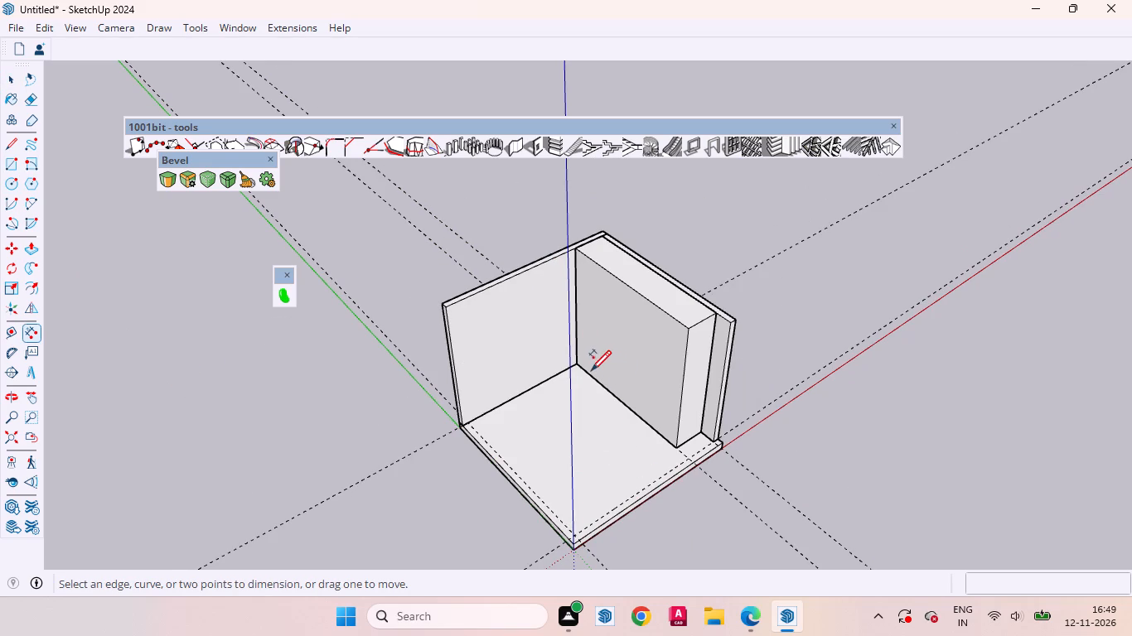
{"action": "left_click", "coordinate": [583, 249]}
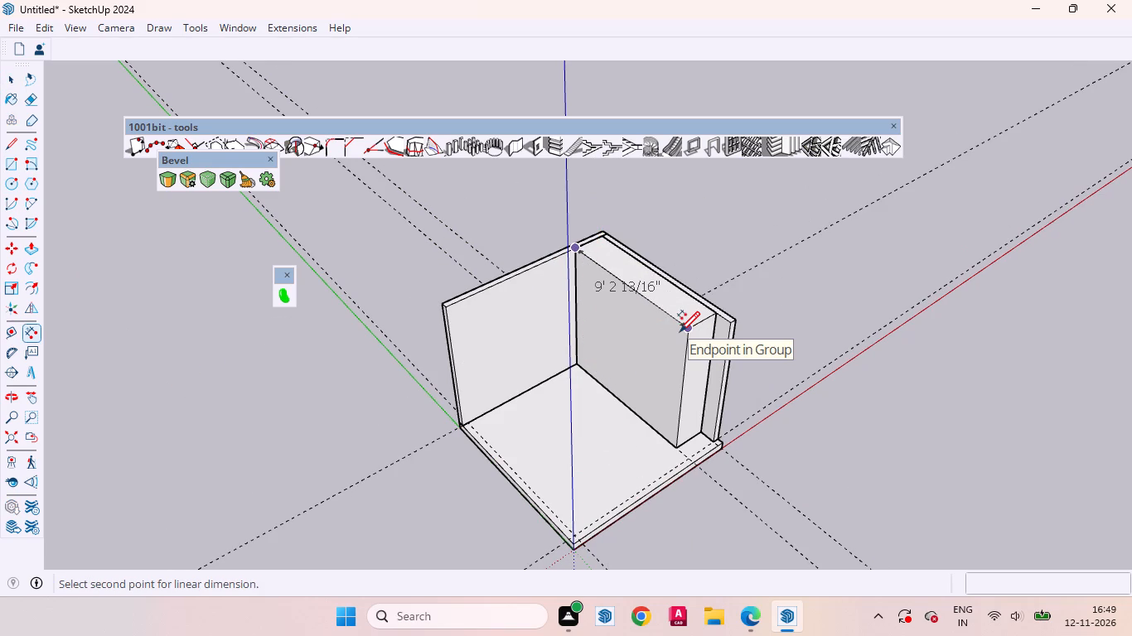
{"action": "left_click", "coordinate": [12, 79]}
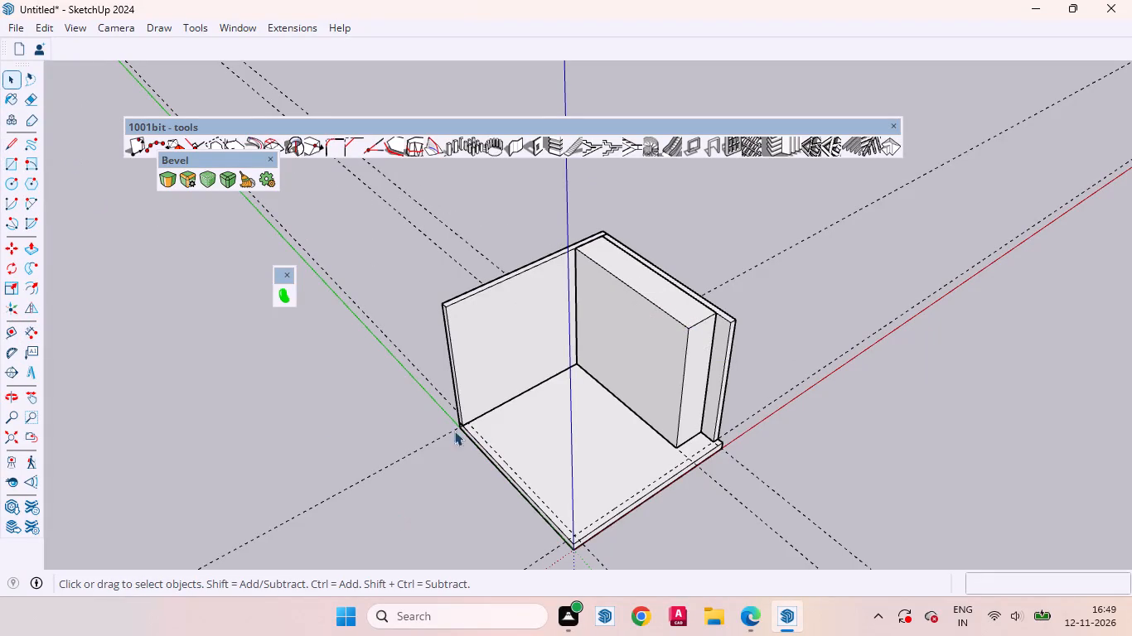
Open the block's group and copy its bottom front edge 4" up the front face.
{"action": "scroll", "coordinate": [575, 454], "scroll_direction": "down", "scroll_amount": 2}
{"action": "middle_click_drag", "start_coordinate": [579, 459], "coordinate": [658, 383]}
{"action": "scroll", "coordinate": [582, 398], "scroll_direction": "up", "scroll_amount": 7}
{"action": "left_click", "coordinate": [675, 358]}
{"action": "triple_click", "coordinate": [679, 359]}
{"action": "scroll", "coordinate": [677, 411], "scroll_direction": "up", "scroll_amount": 3}
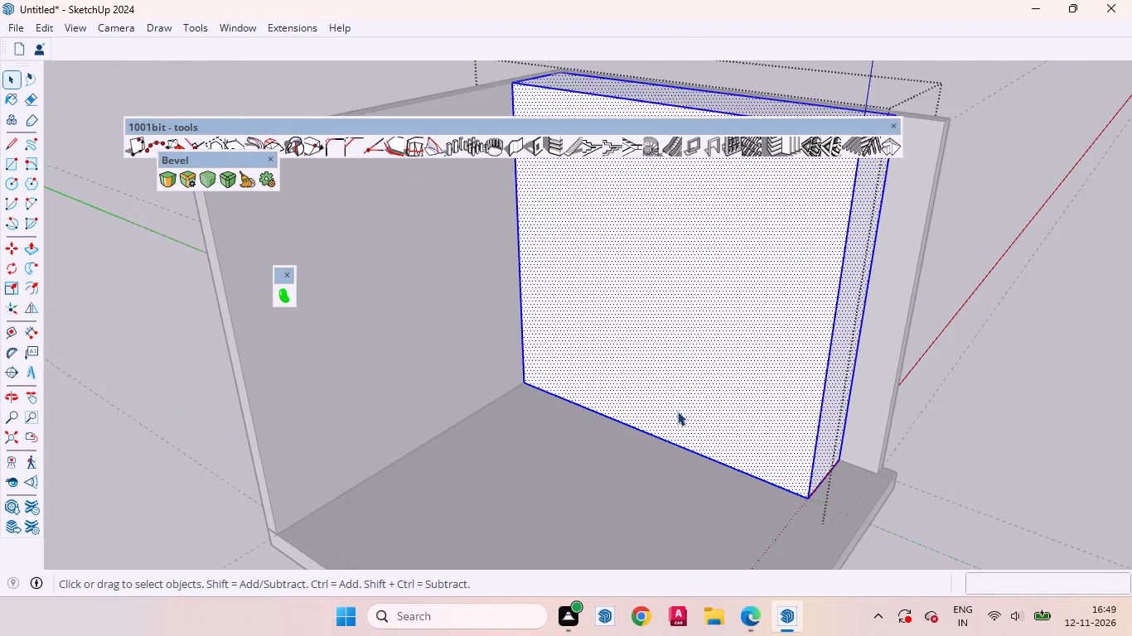
{"action": "left_click", "coordinate": [640, 432]}
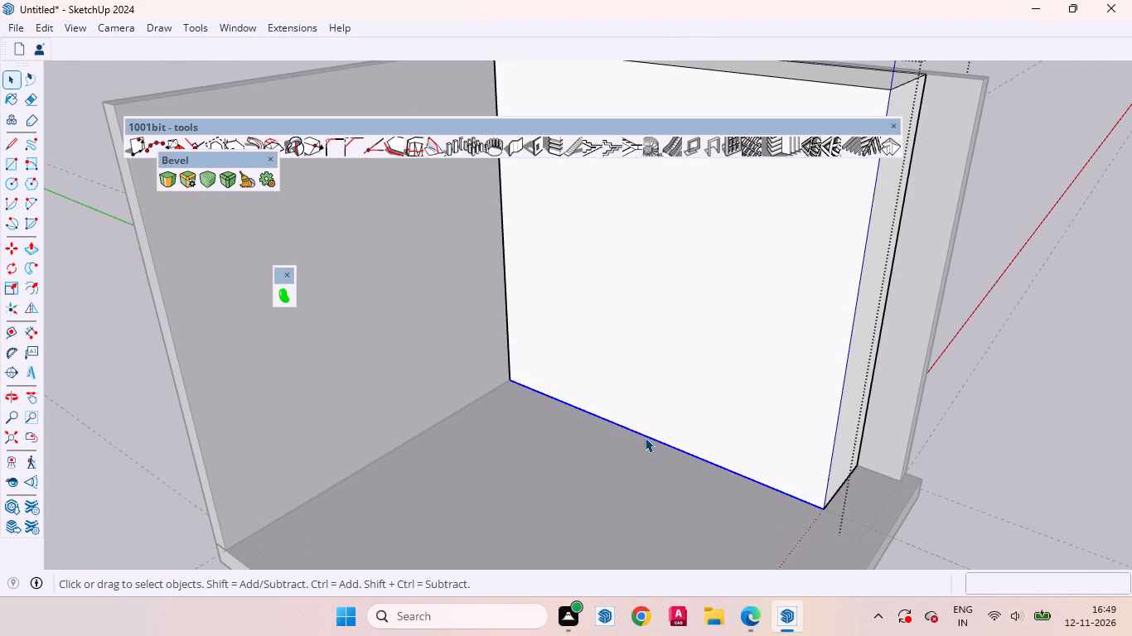
{"action": "key", "text": "m"}
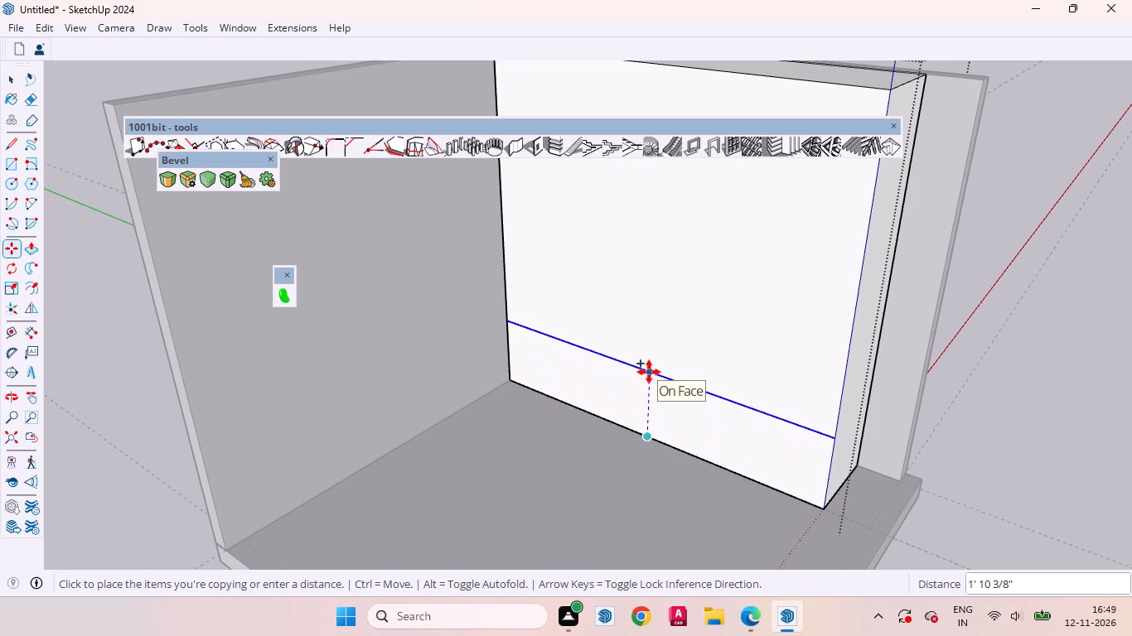
{"action": "key", "text": "4"}
{"action": "key", "text": "Return"}
{"action": "key", "text": "space"}
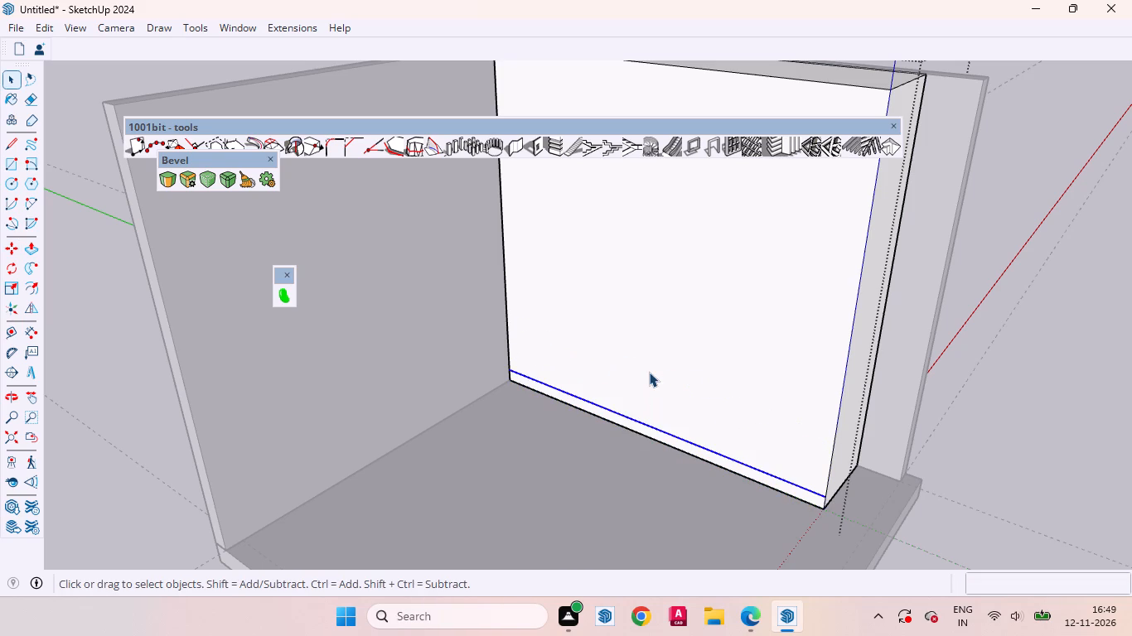
{"action": "scroll", "coordinate": [646, 447], "scroll_direction": "down", "scroll_amount": 3}
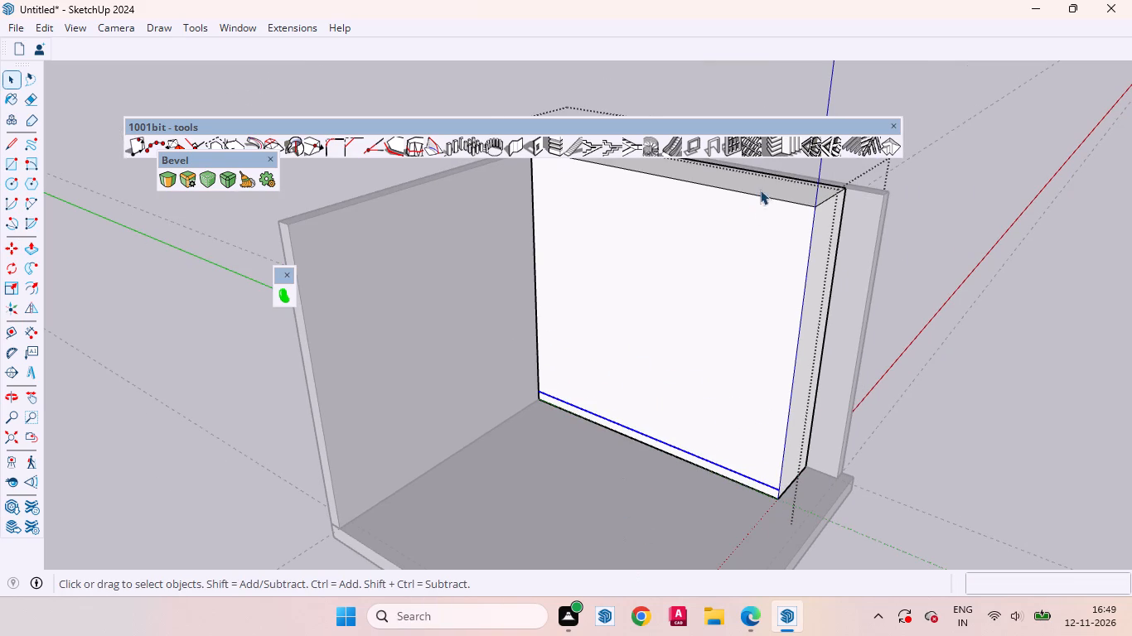
Copy the block's top front edge 2" down the front face.
{"action": "left_click", "coordinate": [749, 194]}
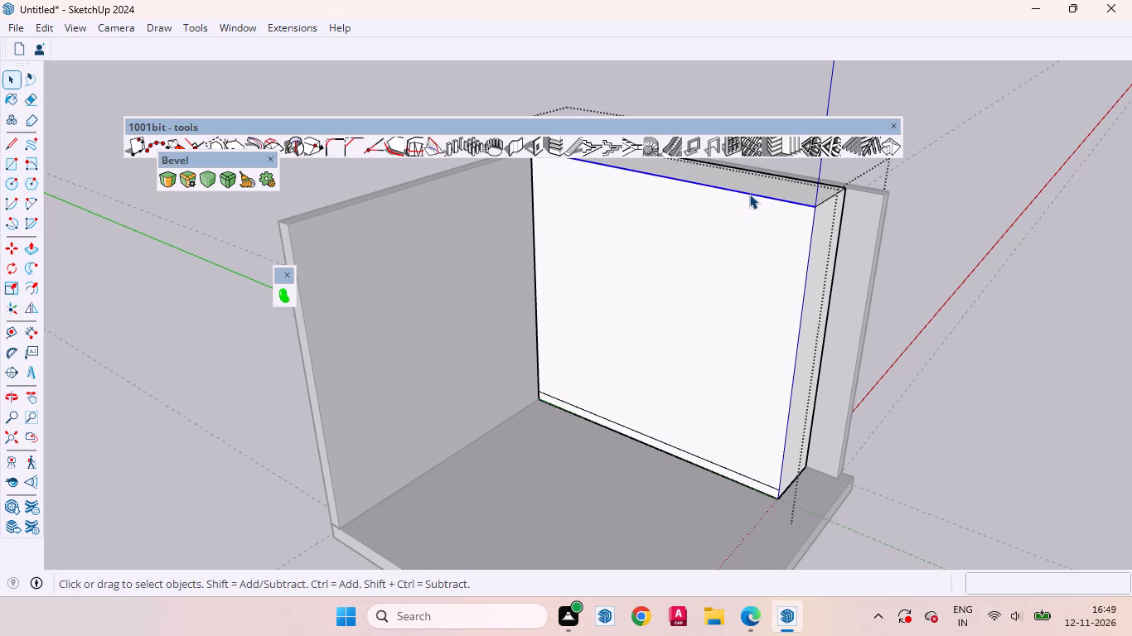
{"action": "key", "text": "m"}
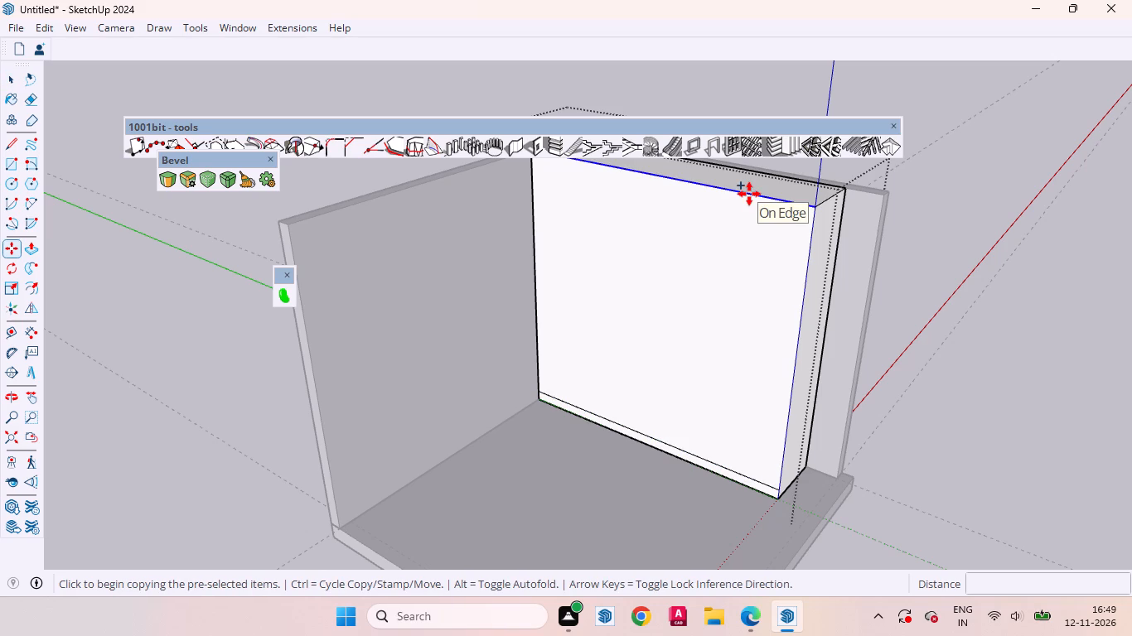
{"action": "left_click", "coordinate": [670, 202]}
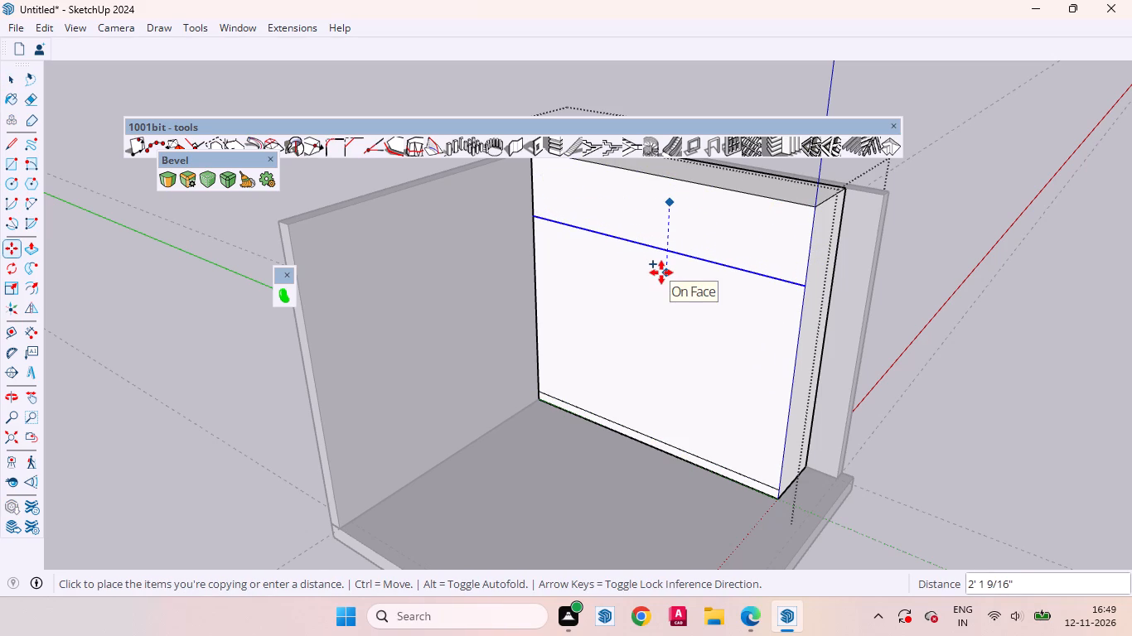
{"action": "key", "text": "2"}
{"action": "key", "text": "Return"}
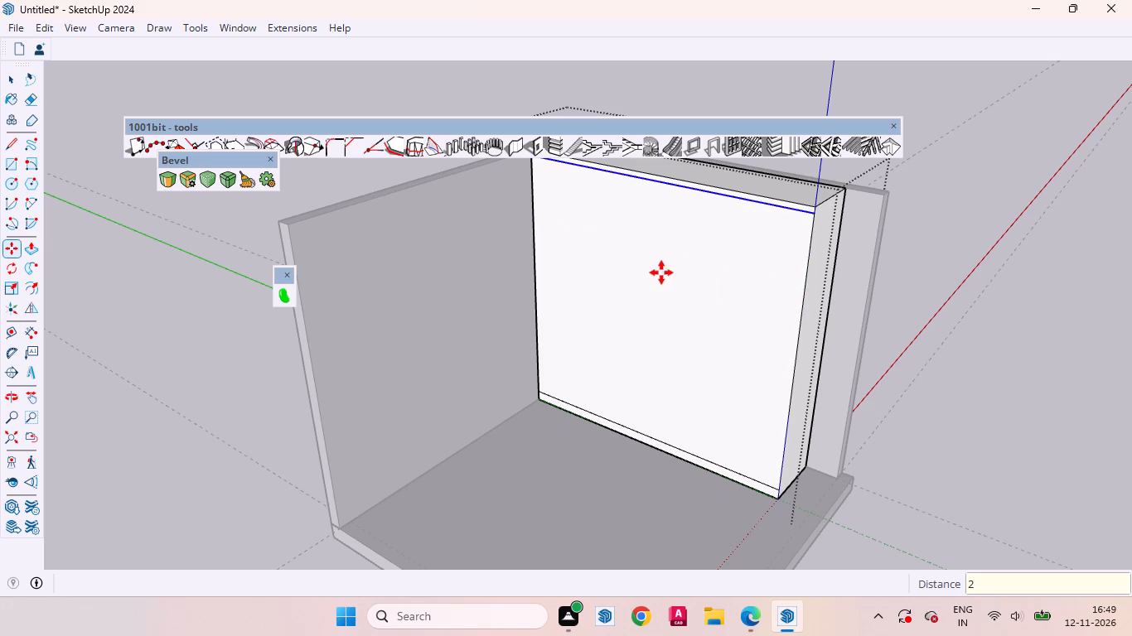
{"action": "key", "text": "space"}
Copy the front face's vertical edge beside the long side wall 2" inward across the face.
{"action": "scroll", "coordinate": [670, 278], "scroll_direction": "down", "scroll_amount": 7}
{"action": "middle_click_drag", "start_coordinate": [626, 392], "coordinate": [656, 389]}
{"action": "scroll", "coordinate": [642, 359], "scroll_direction": "up", "scroll_amount": 5}
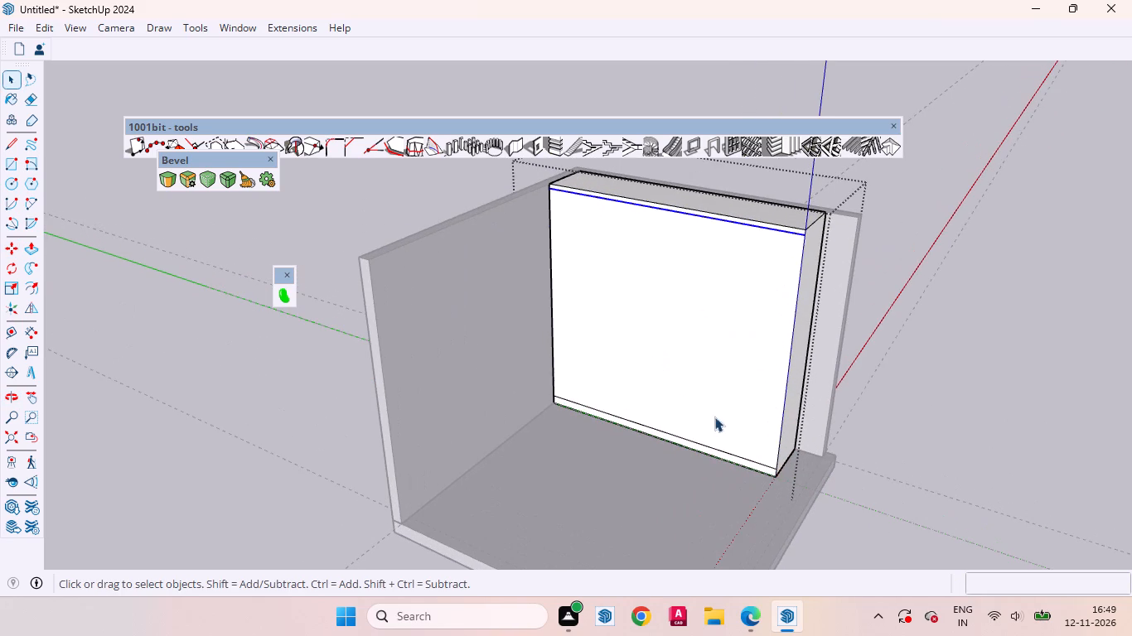
{"action": "left_click", "coordinate": [726, 435]}
{"action": "scroll", "coordinate": [617, 298], "scroll_direction": "up", "scroll_amount": 2}
{"action": "middle_click_drag", "start_coordinate": [629, 316], "coordinate": [646, 316]}
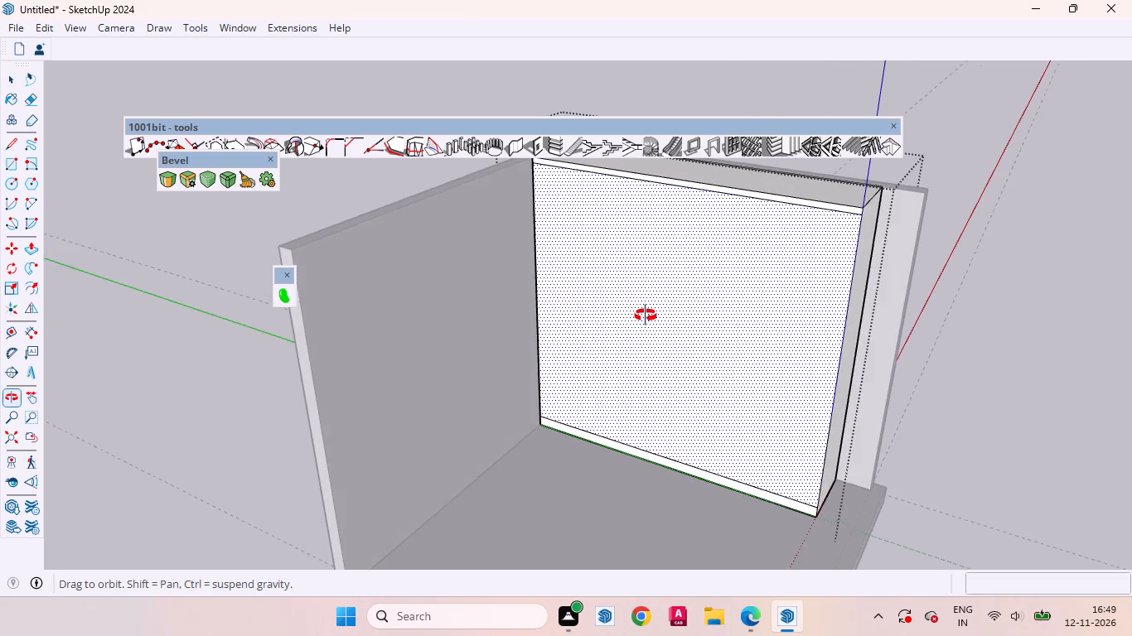
{"action": "middle_click_drag", "start_coordinate": [646, 316], "coordinate": [643, 318]}
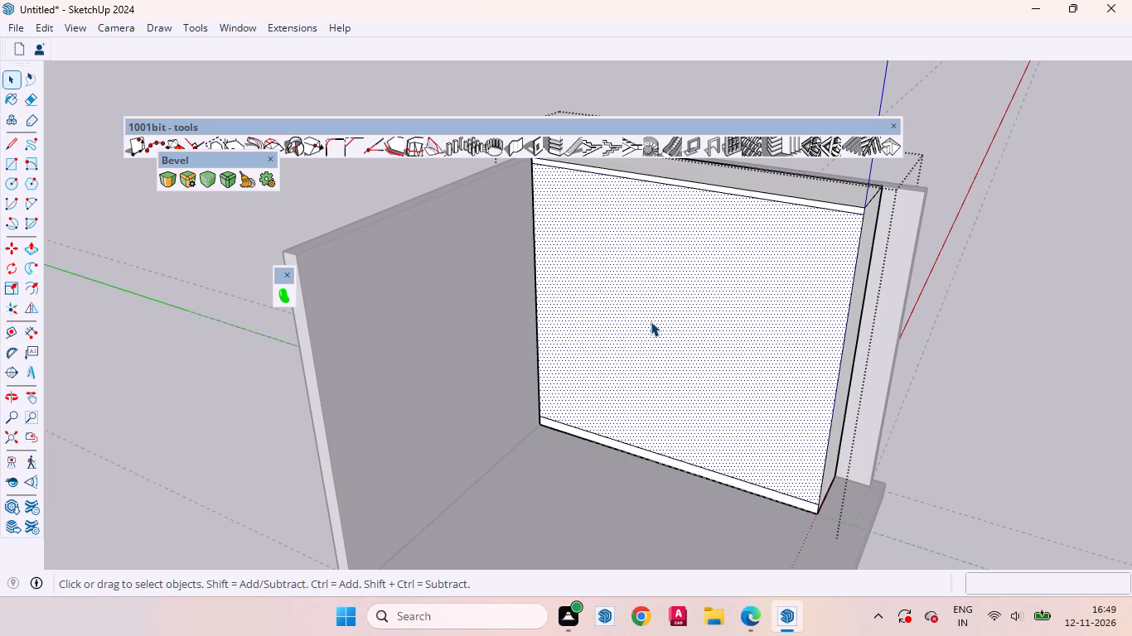
{"action": "left_click", "coordinate": [534, 228]}
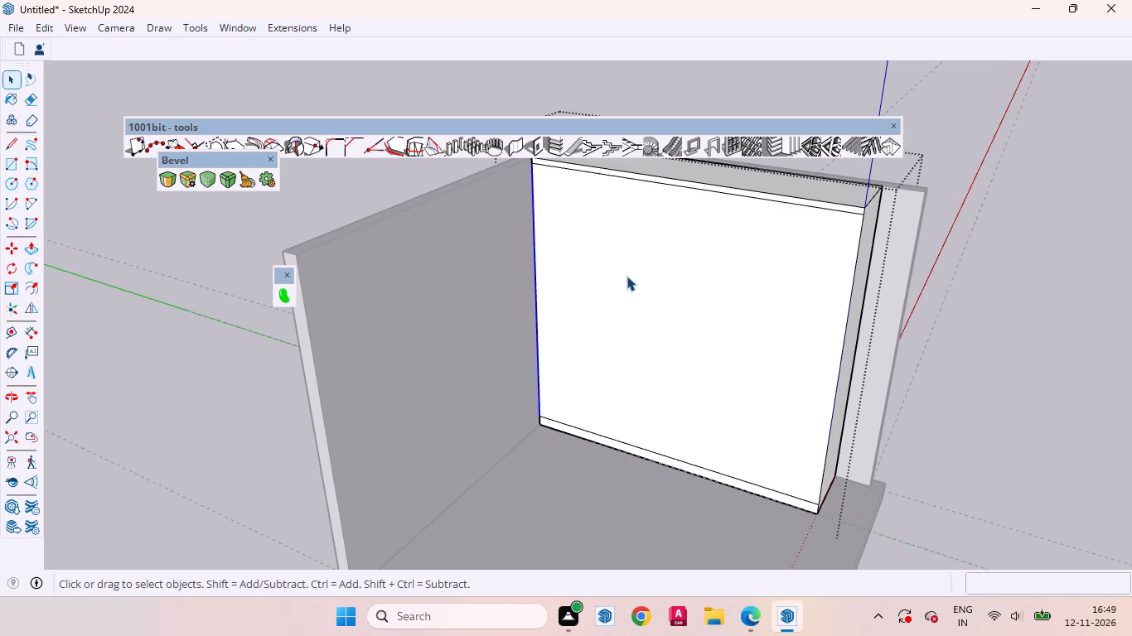
{"action": "key", "text": "m"}
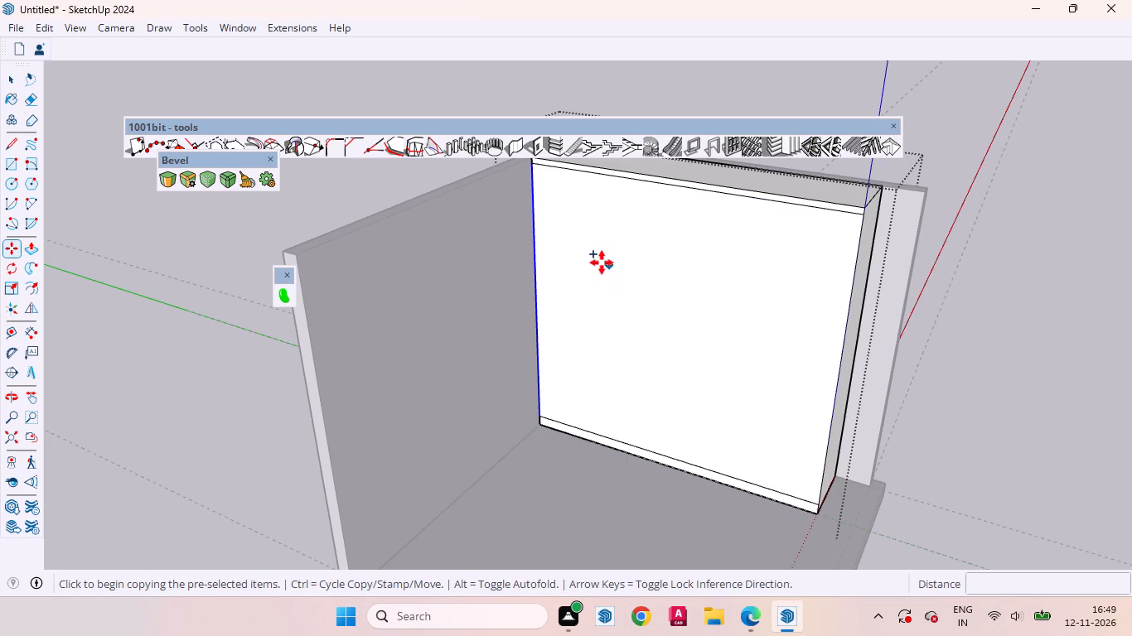
{"action": "left_click", "coordinate": [583, 258]}
{"action": "key", "text": "2"}
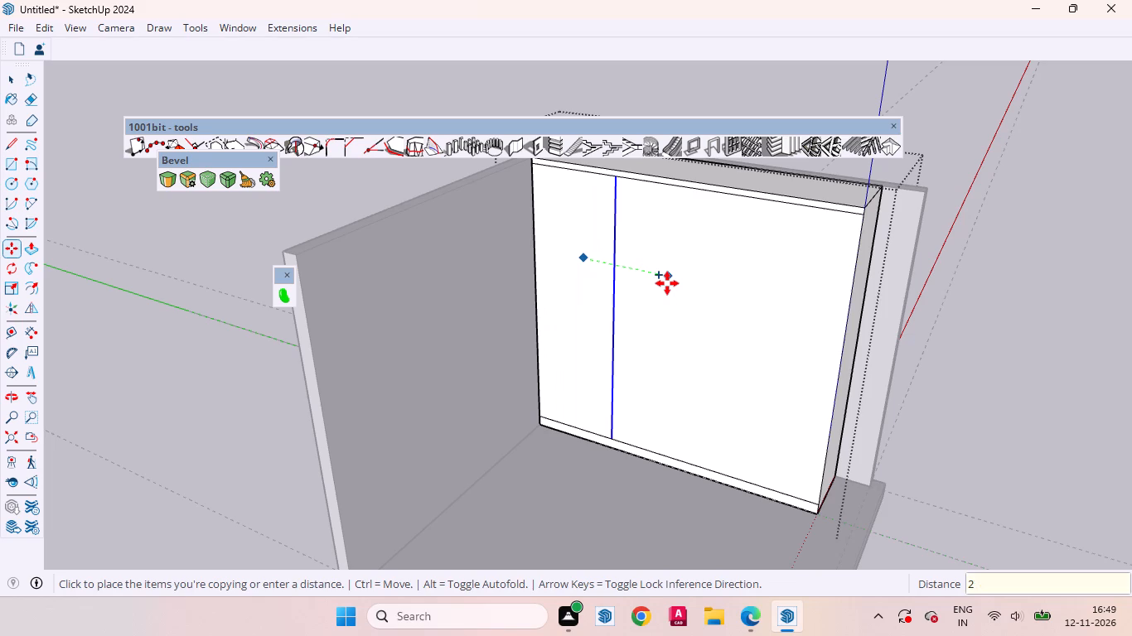
{"action": "key", "text": "Return"}
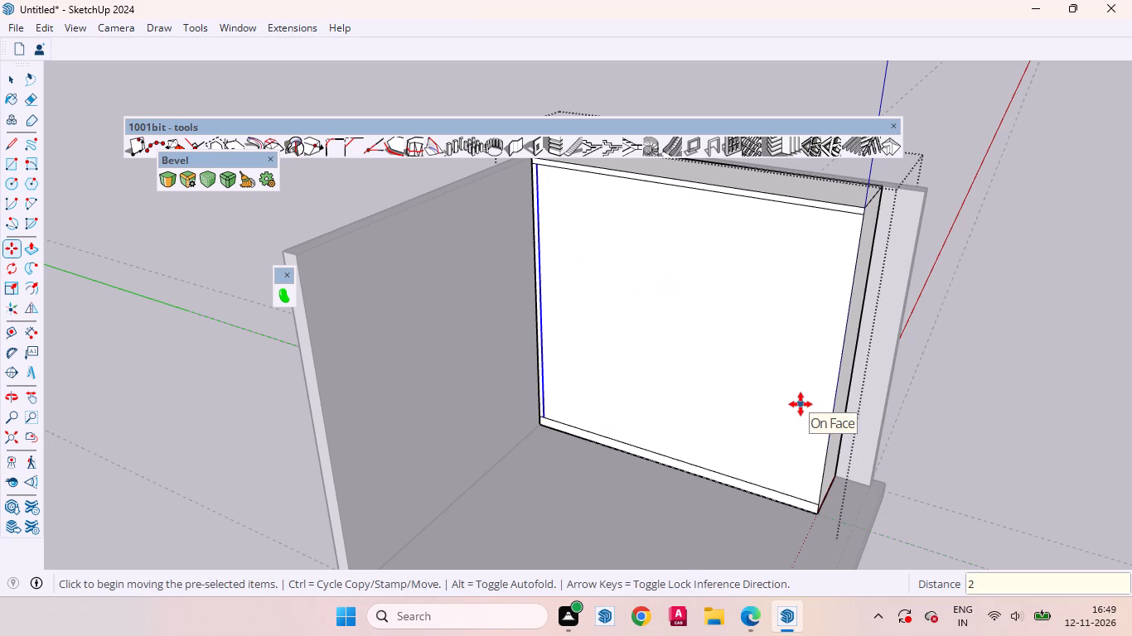
{"action": "key", "text": "space"}
Erase the short leftover line segment at the front face's upper corner beside the side wall, where the two 2" strips meet.
{"action": "scroll", "coordinate": [547, 528], "scroll_direction": "down", "scroll_amount": 3}
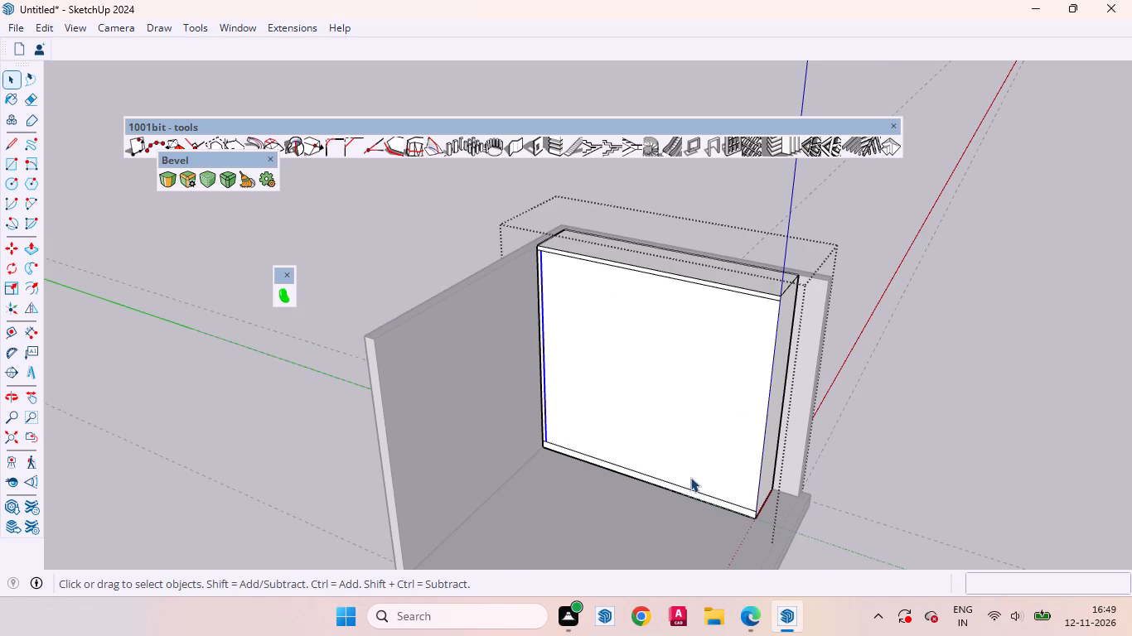
{"action": "scroll", "coordinate": [664, 465], "scroll_direction": "down", "scroll_amount": 3}
{"action": "scroll", "coordinate": [579, 314], "scroll_direction": "up", "scroll_amount": 4}
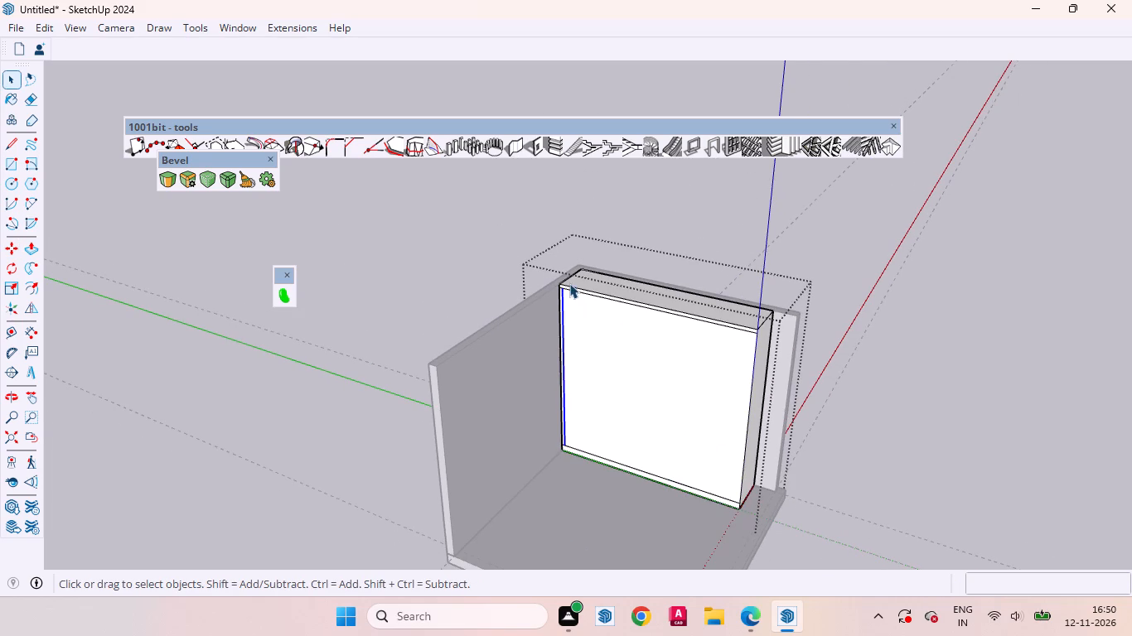
{"action": "scroll", "coordinate": [569, 283], "scroll_direction": "up", "scroll_amount": 4}
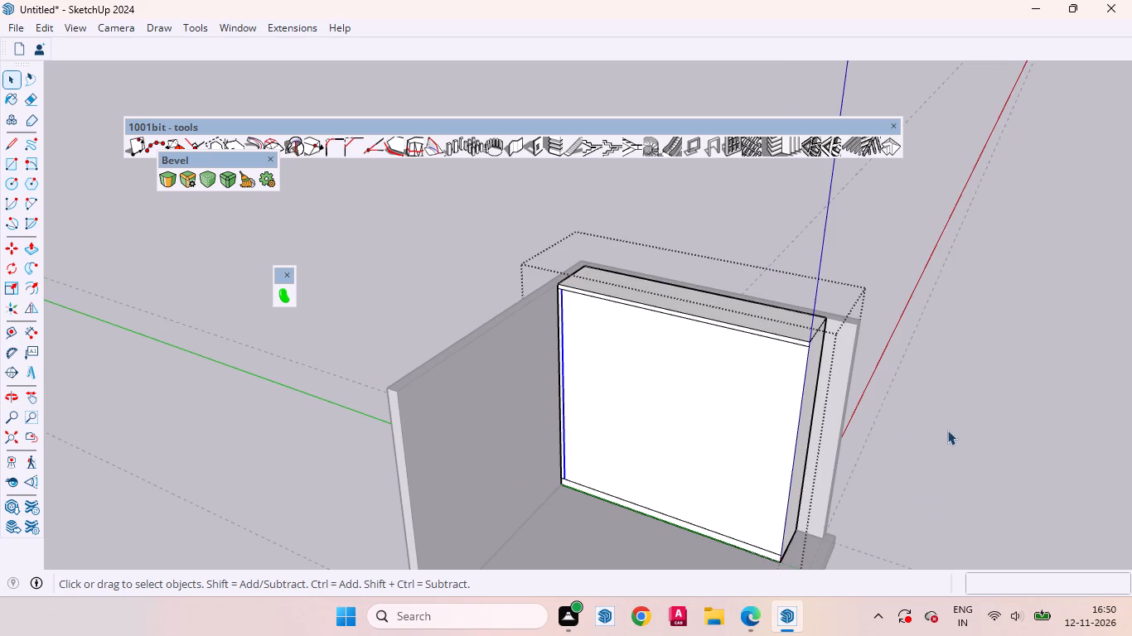
{"action": "scroll", "coordinate": [516, 304], "scroll_direction": "up", "scroll_amount": 5}
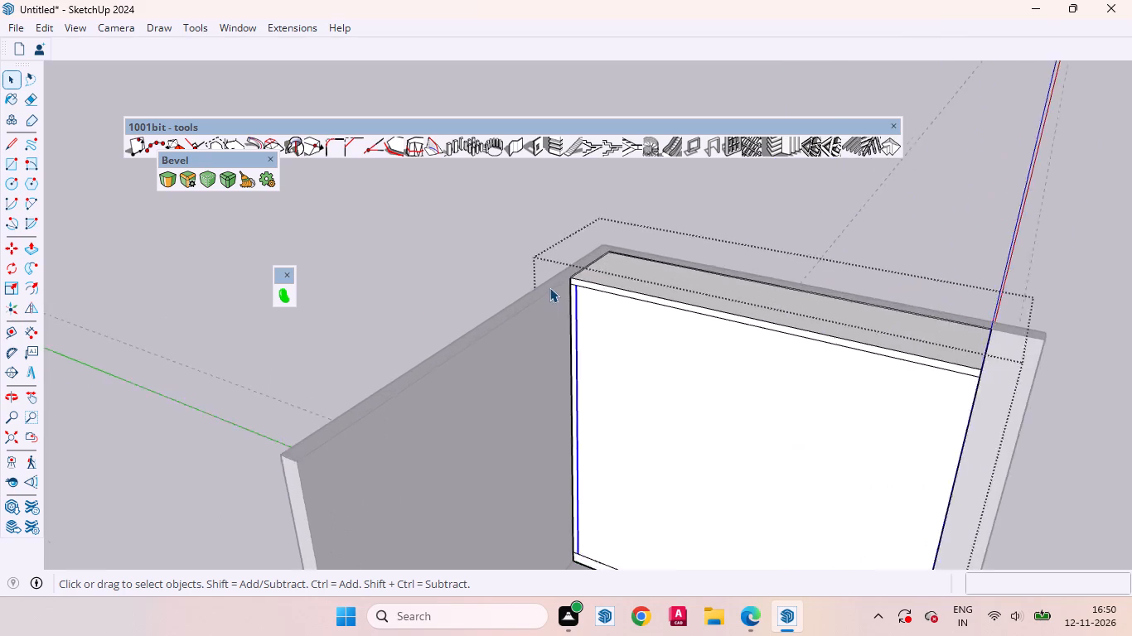
{"action": "scroll", "coordinate": [549, 287], "scroll_direction": "up", "scroll_amount": 11}
{"action": "left_click", "coordinate": [583, 288]}
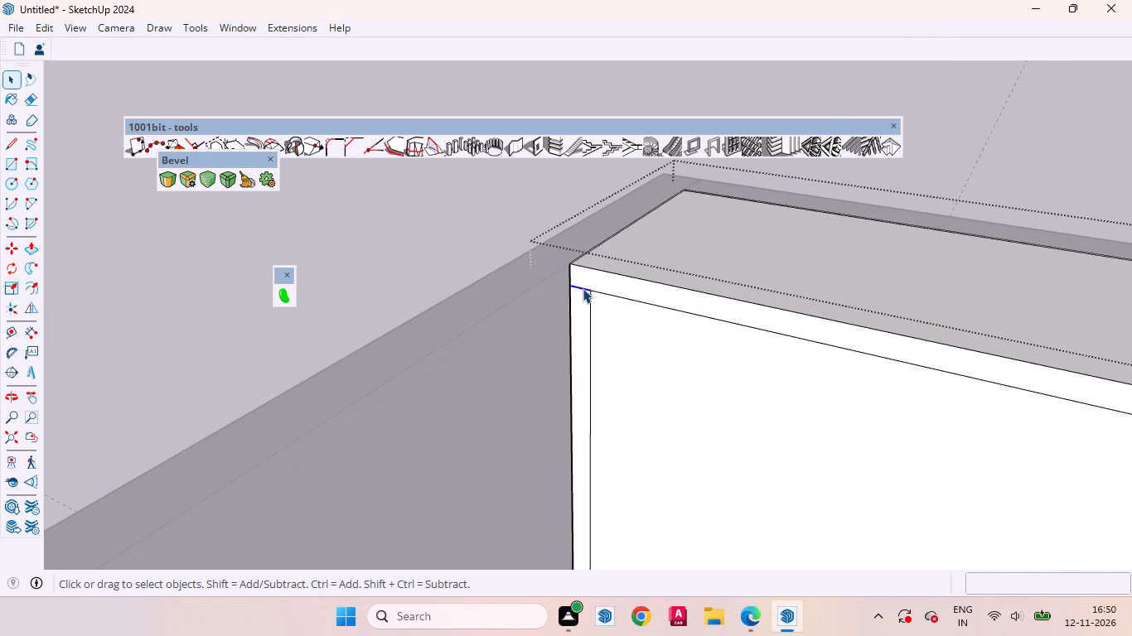
{"action": "right_click", "coordinate": [583, 288]}
{"action": "left_click", "coordinate": [618, 321]}
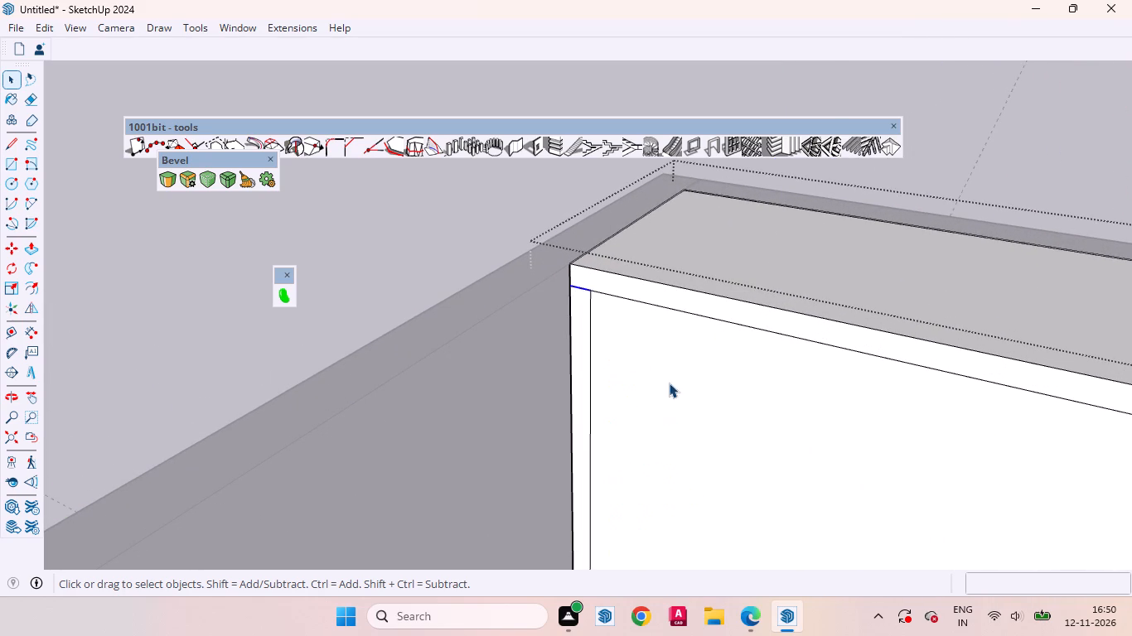
{"action": "left_click", "coordinate": [669, 383]}
{"action": "scroll", "coordinate": [502, 259], "scroll_direction": "down", "scroll_amount": 15}
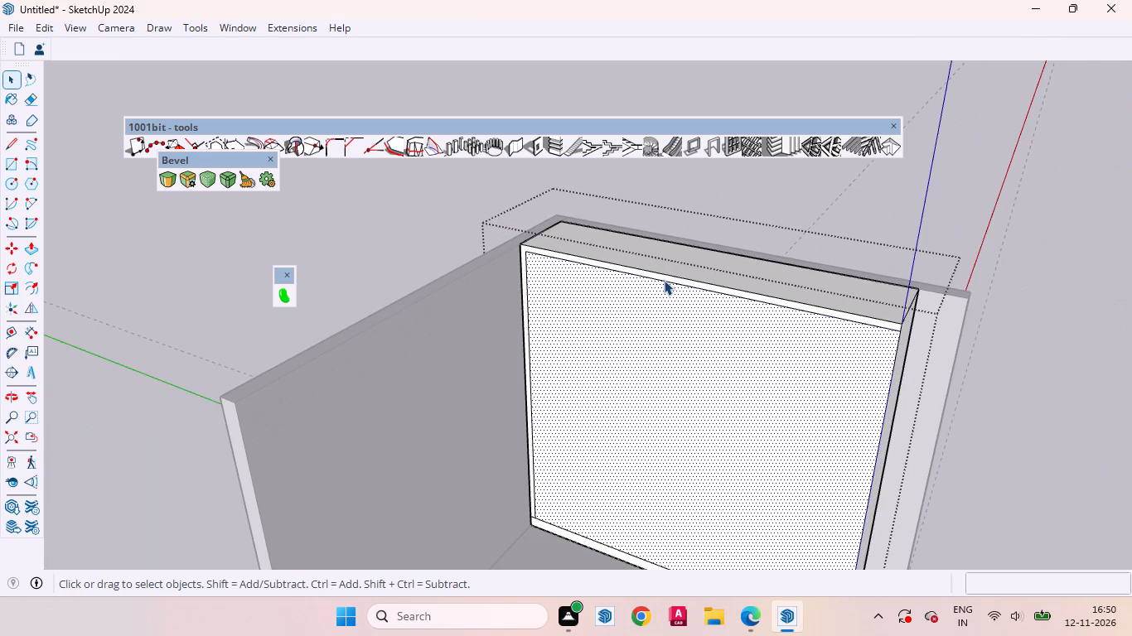
{"action": "left_click", "coordinate": [664, 280]}
{"action": "middle_click_drag", "start_coordinate": [660, 318], "coordinate": [685, 310]}
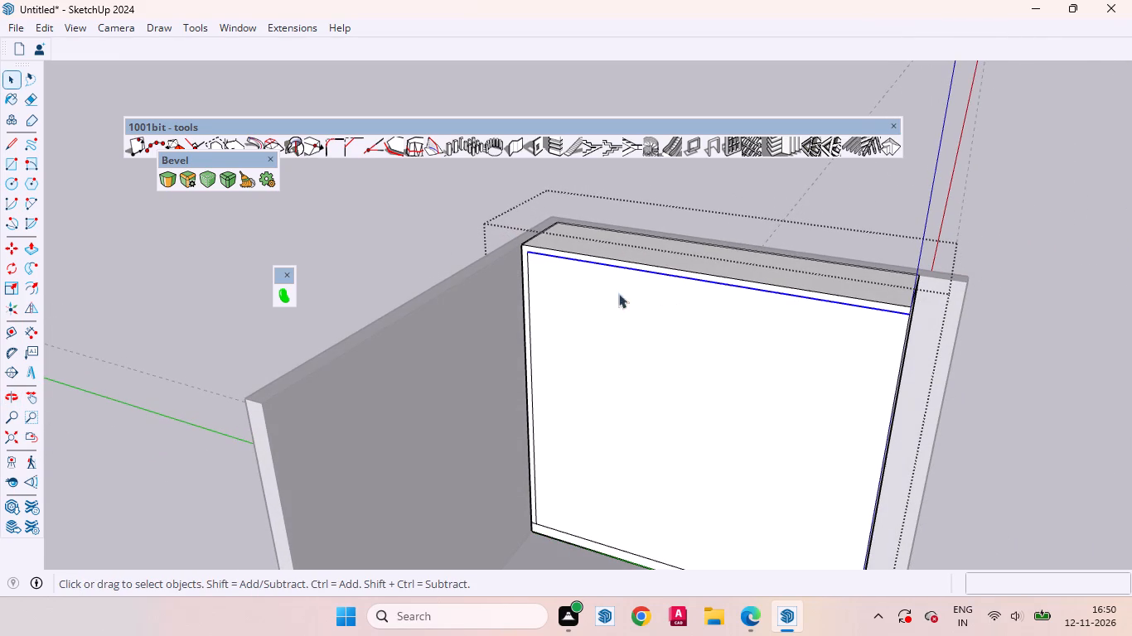
{"action": "left_click", "coordinate": [530, 309]}
Push the 4" bottom strip of the block's front face 2" inward as a recessed skirting.
{"action": "scroll", "coordinate": [574, 308], "scroll_direction": "down", "scroll_amount": 9}
{"action": "scroll", "coordinate": [749, 442], "scroll_direction": "up", "scroll_amount": 3}
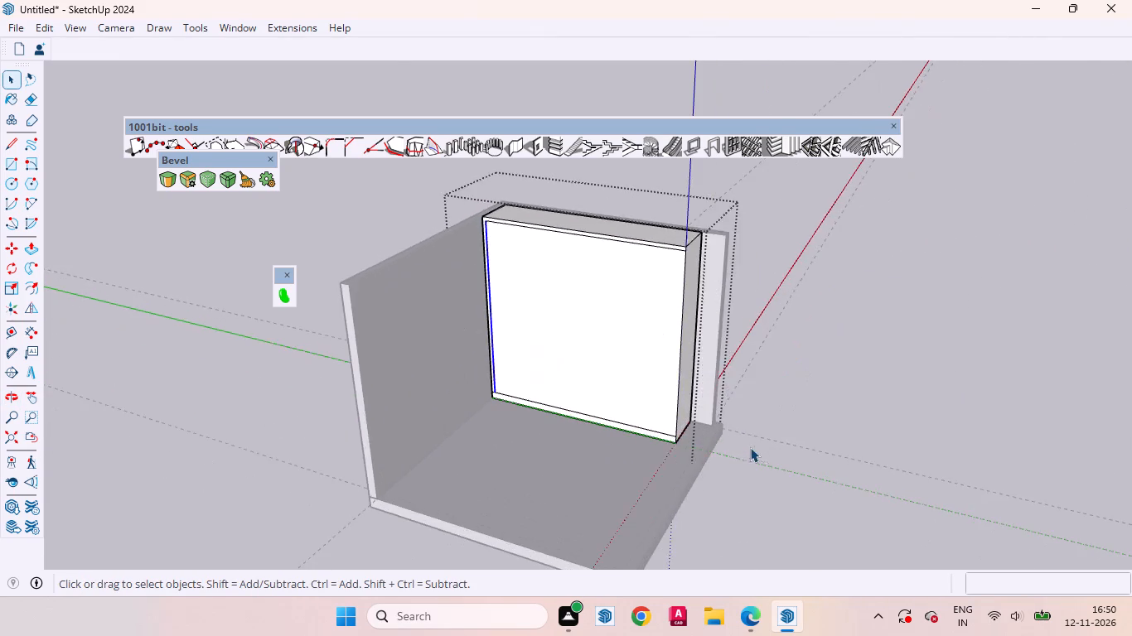
{"action": "scroll", "coordinate": [750, 447], "scroll_direction": "up", "scroll_amount": 17}
{"action": "left_click", "coordinate": [685, 424]}
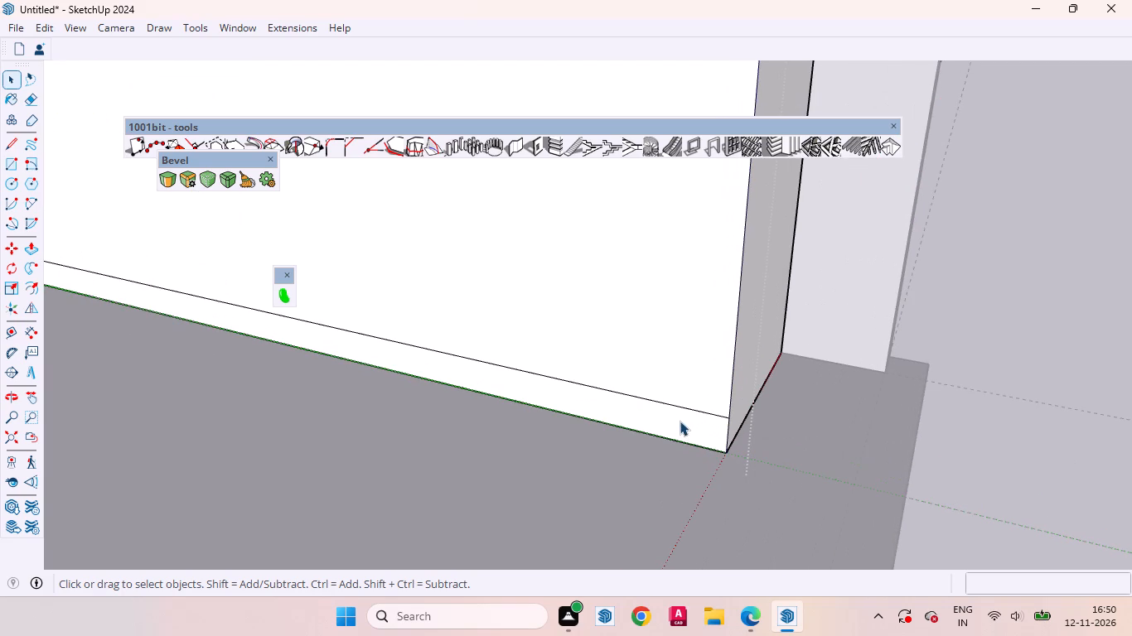
{"action": "key", "text": "p"}
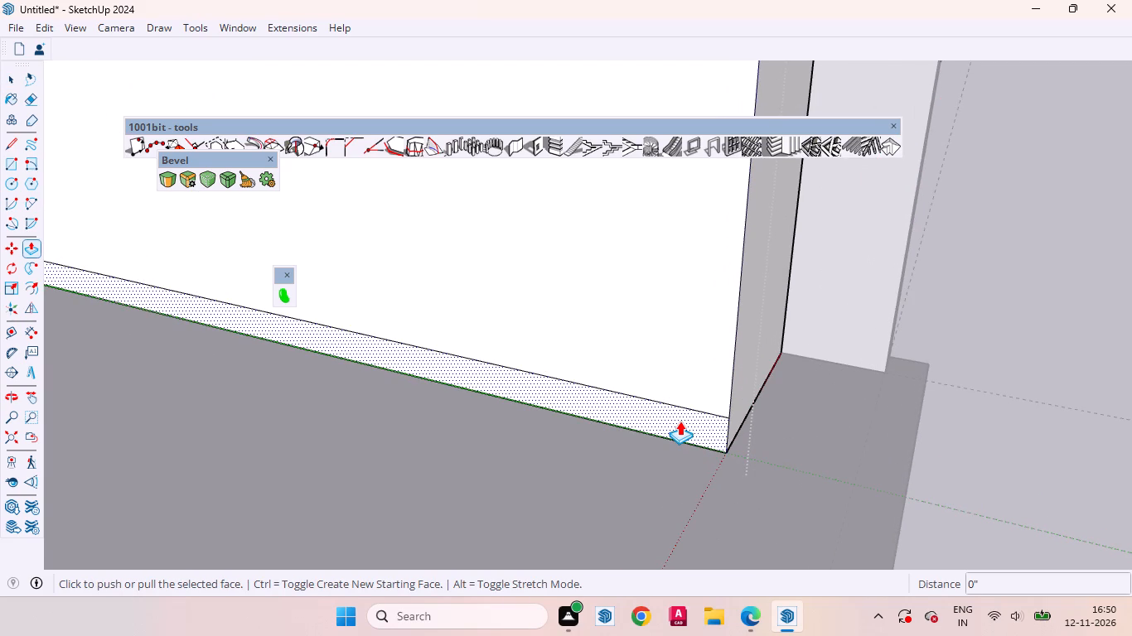
{"action": "left_click", "coordinate": [680, 421]}
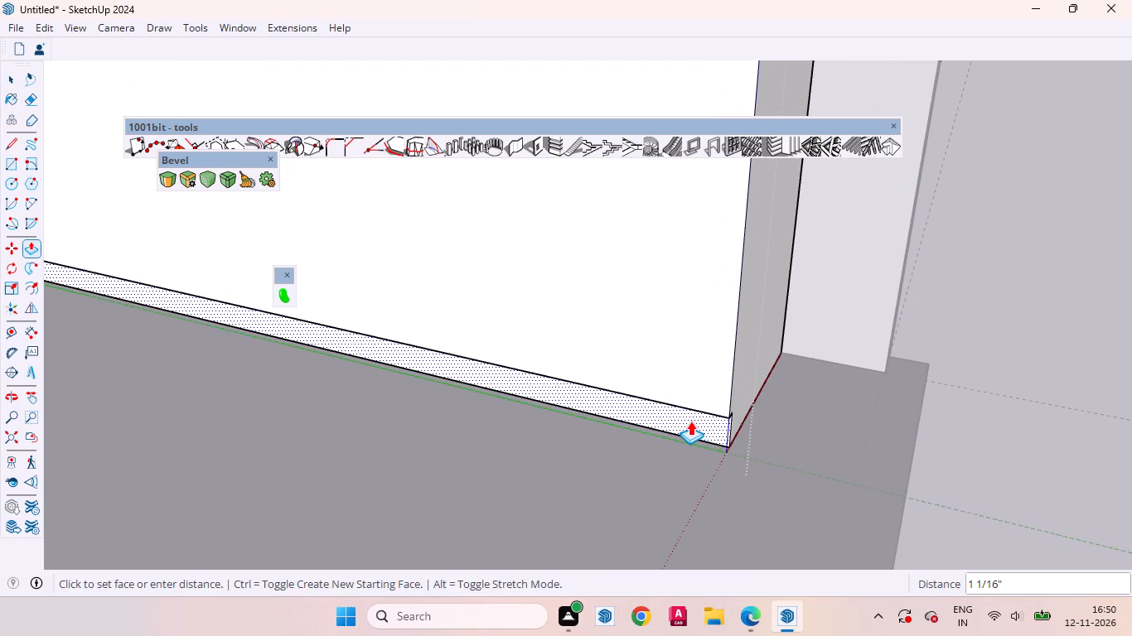
{"action": "key", "text": "2"}
{"action": "key", "text": "Return"}
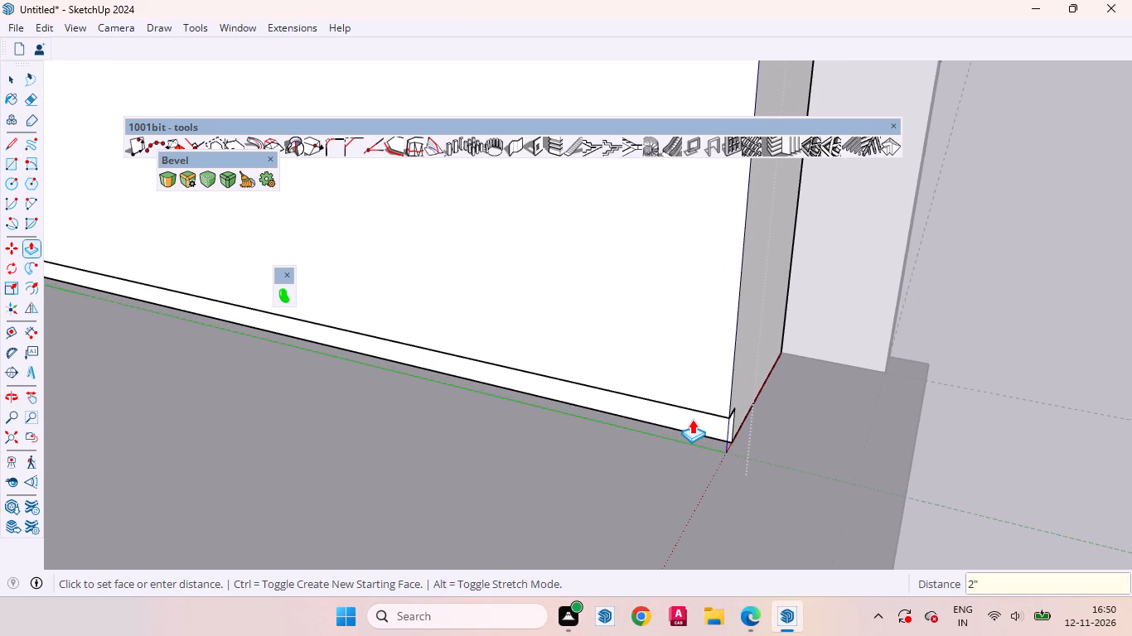
{"action": "key", "text": "space"}
Copy the inner vertical line of the side strip 3' across the front face to mark off the first door panel.
{"action": "scroll", "coordinate": [783, 456], "scroll_direction": "down", "scroll_amount": 14}
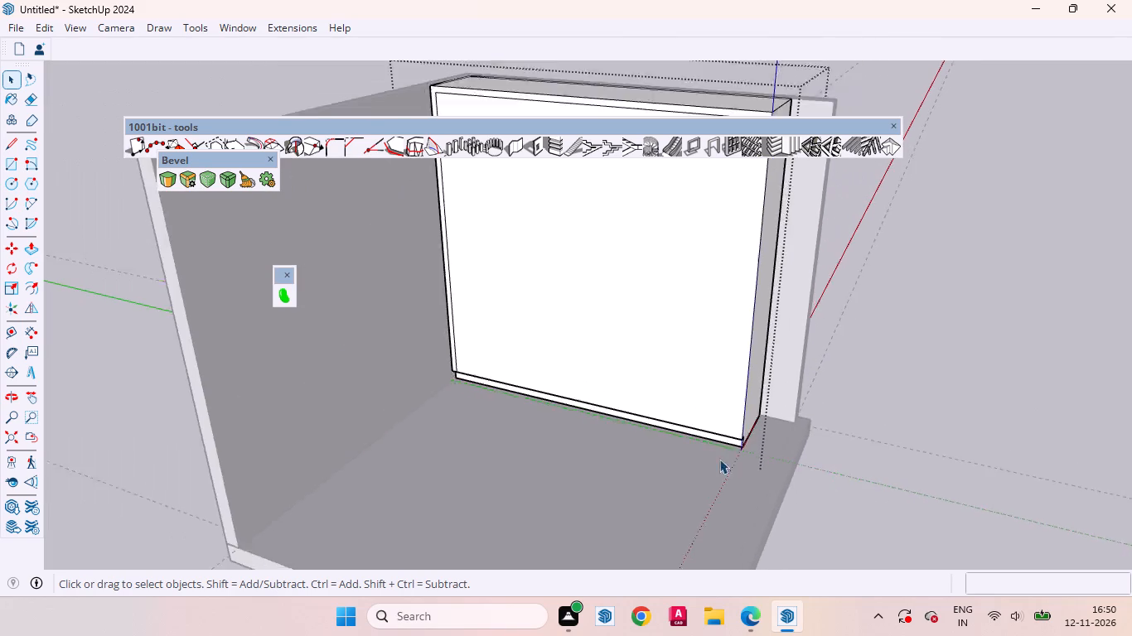
{"action": "scroll", "coordinate": [719, 459], "scroll_direction": "down", "scroll_amount": 7}
{"action": "middle_click_drag", "start_coordinate": [548, 299], "coordinate": [622, 281]}
{"action": "scroll", "coordinate": [610, 282], "scroll_direction": "up", "scroll_amount": 7}
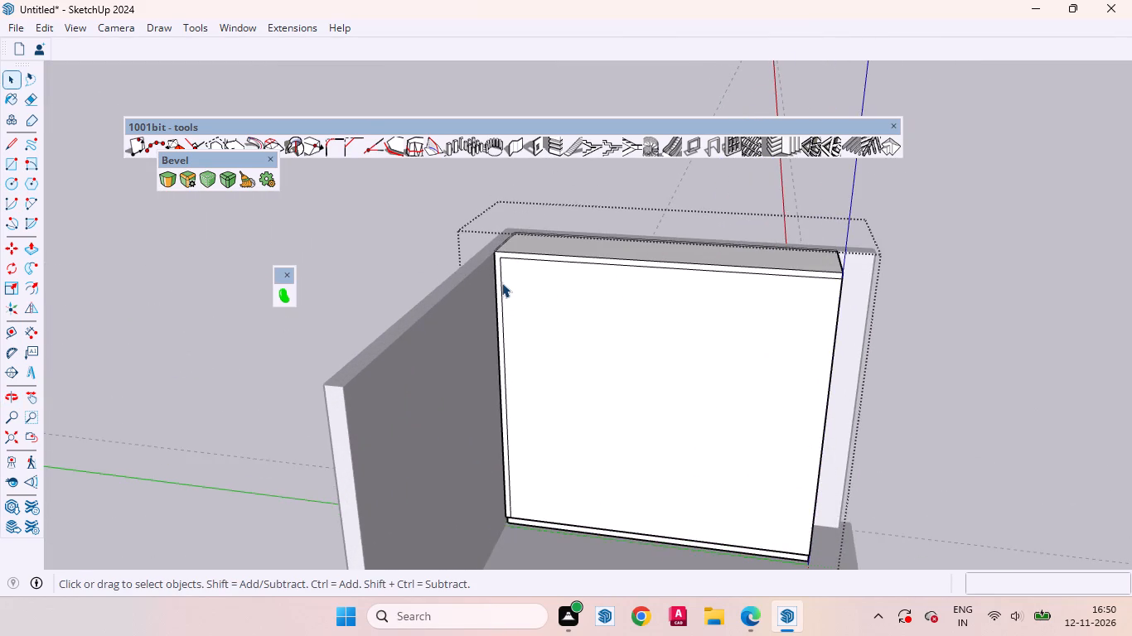
{"action": "scroll", "coordinate": [506, 285], "scroll_direction": "up", "scroll_amount": 3}
{"action": "left_click", "coordinate": [497, 273]}
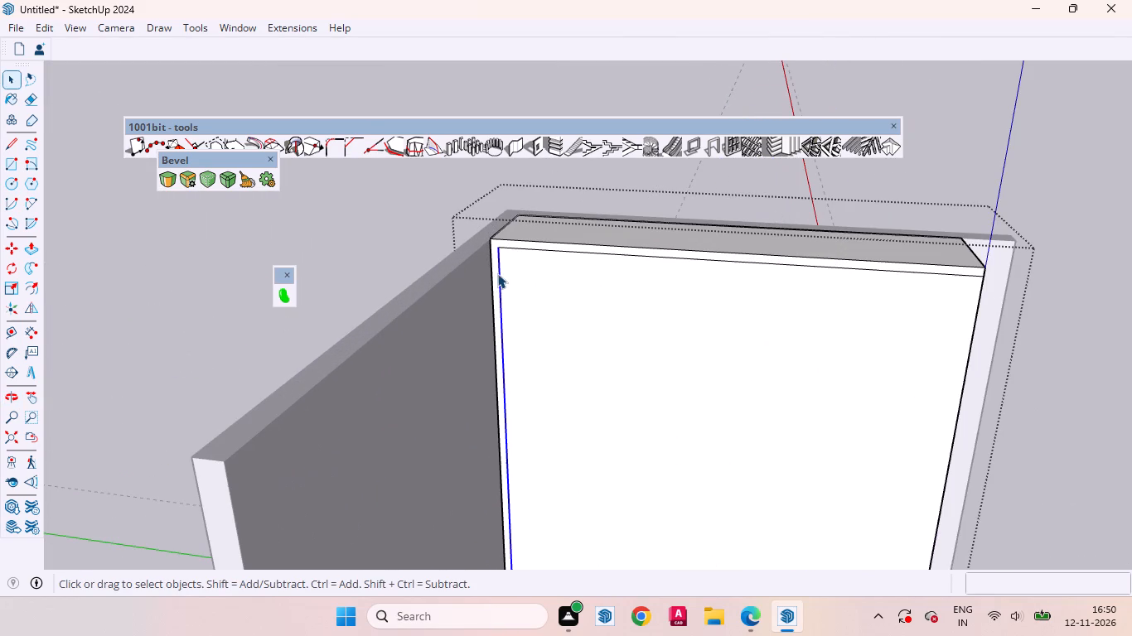
{"action": "key", "text": "m"}
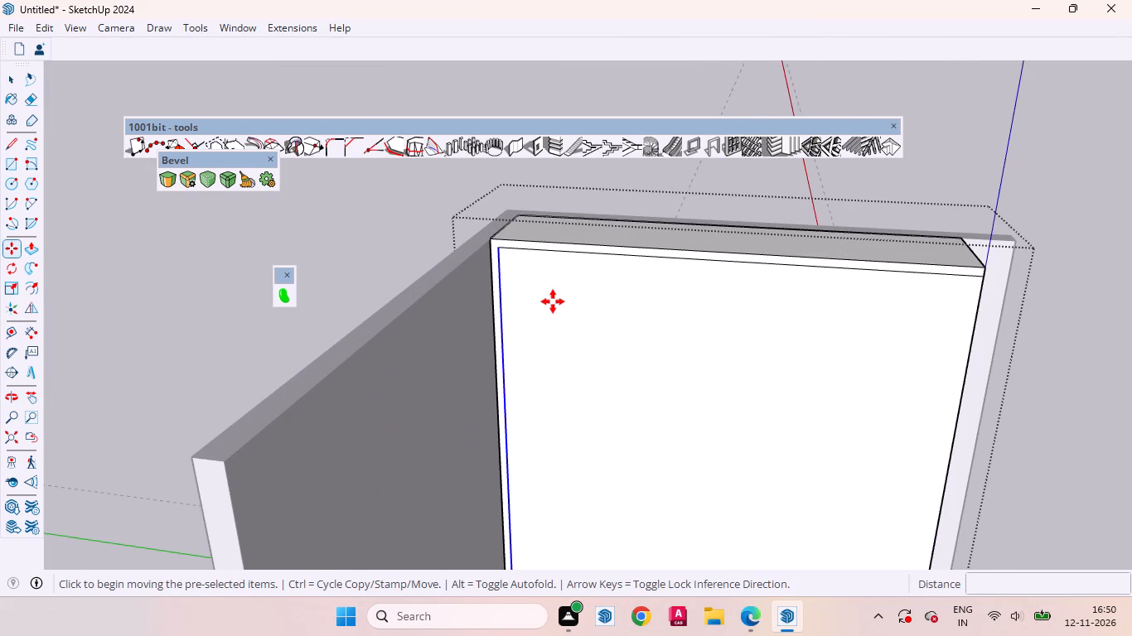
{"action": "left_click", "coordinate": [508, 297]}
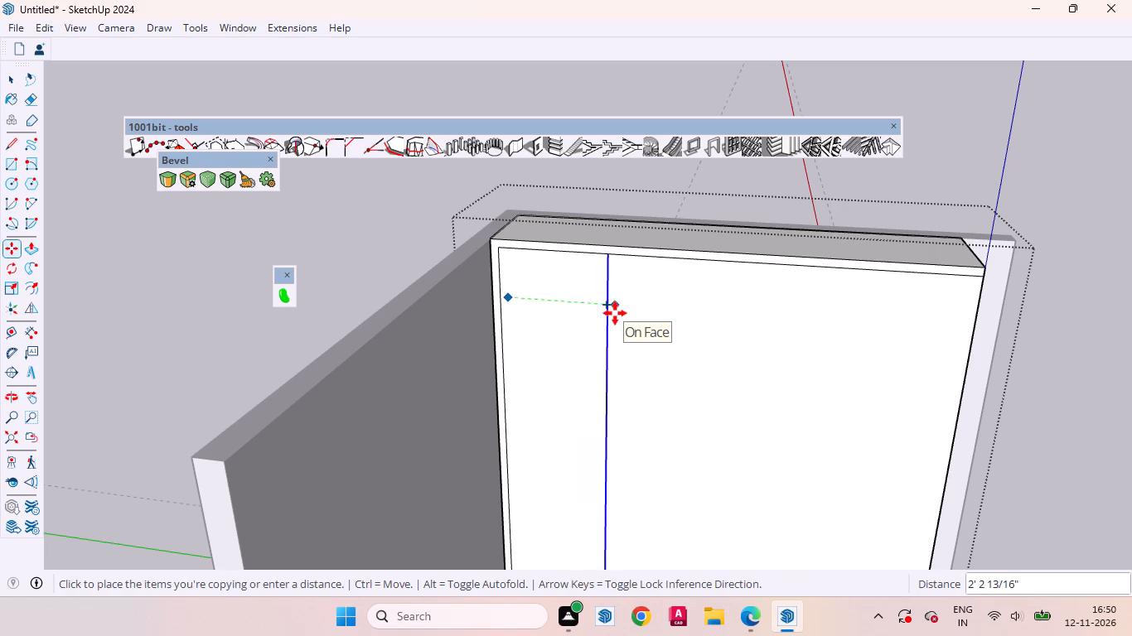
{"action": "type", "text": "3'"}
{"action": "key", "text": "Return"}
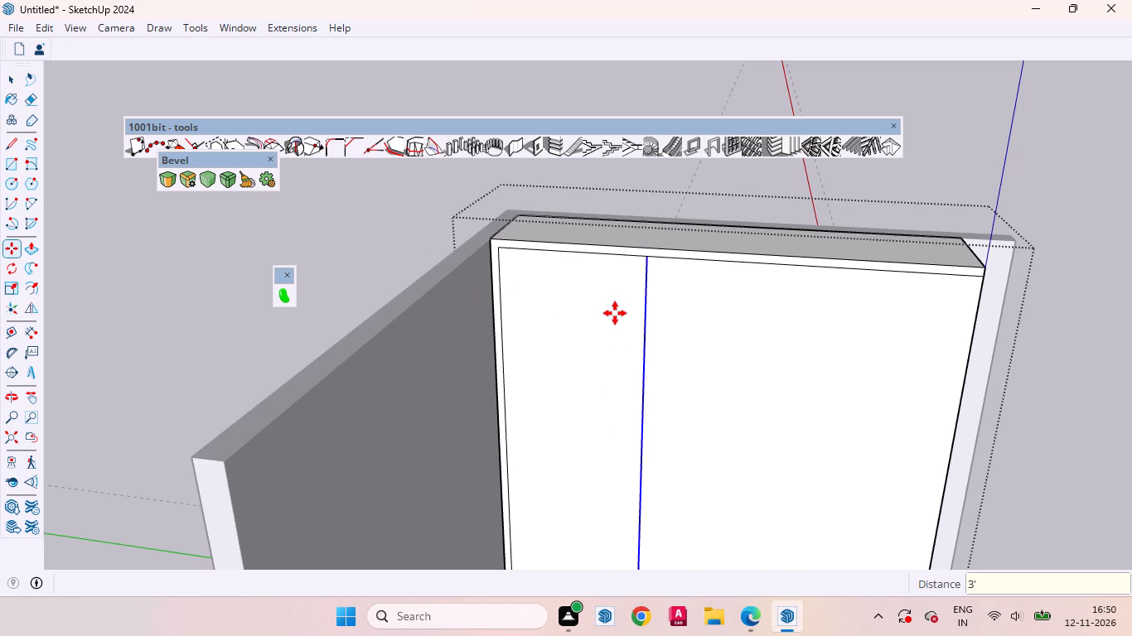
{"action": "key", "text": "space"}
Copy the first door panel's division line 500 mm further across the wardrobe front to mark off a narrow middle panel.
{"action": "scroll", "coordinate": [566, 255], "scroll_direction": "down", "scroll_amount": 7}
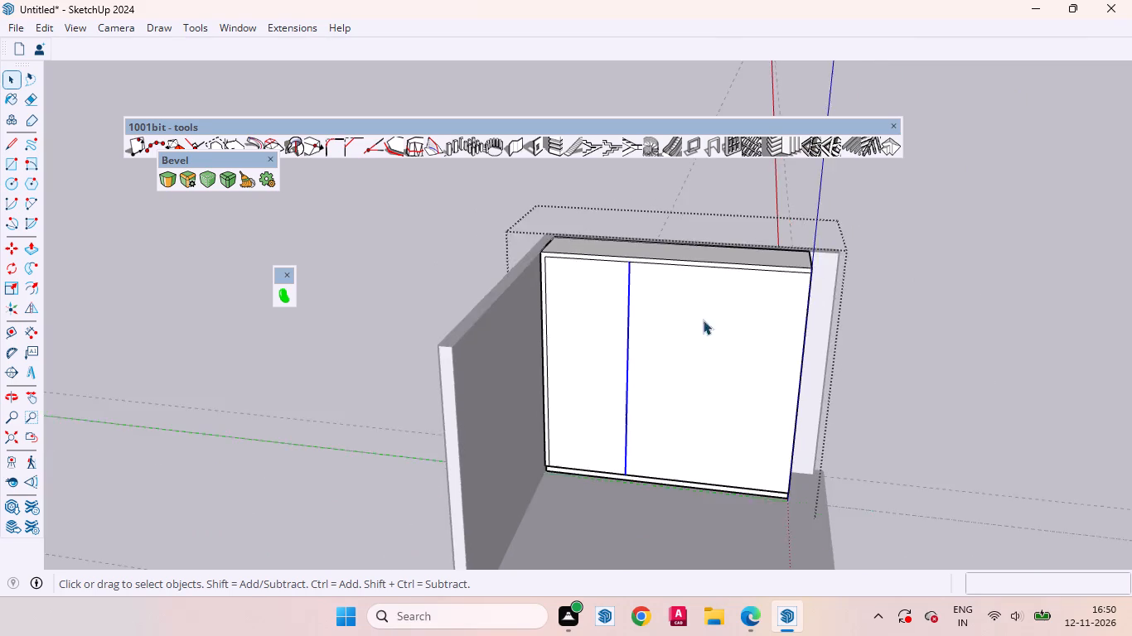
{"action": "scroll", "coordinate": [689, 336], "scroll_direction": "up", "scroll_amount": 4}
{"action": "middle_click", "coordinate": [689, 344]}
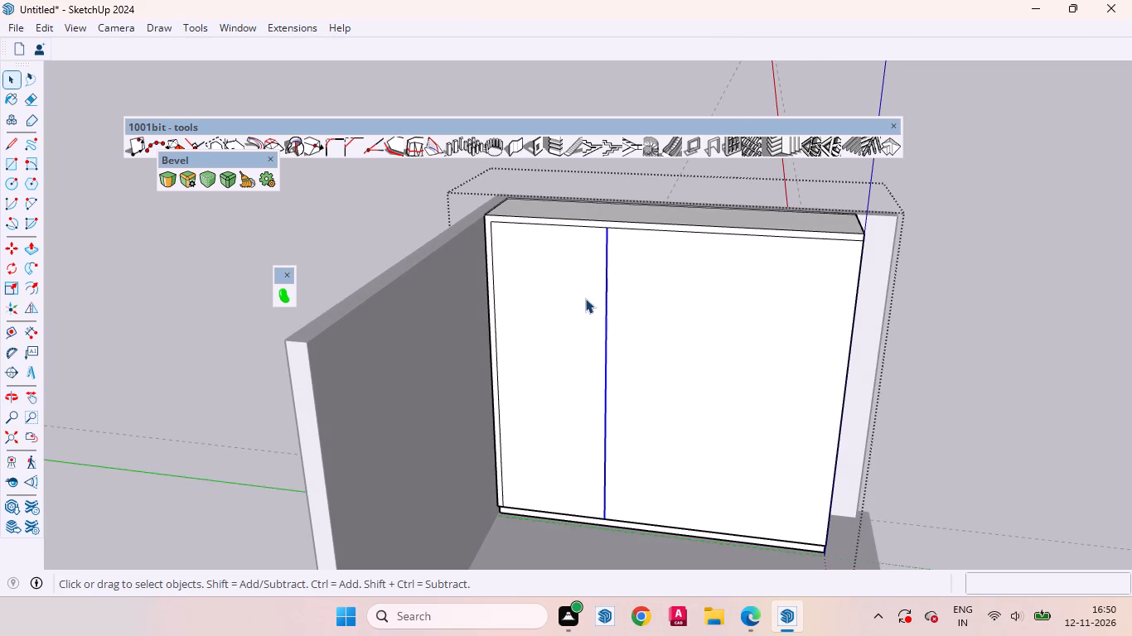
{"action": "left_click", "coordinate": [569, 295]}
{"action": "left_click", "coordinate": [652, 308]}
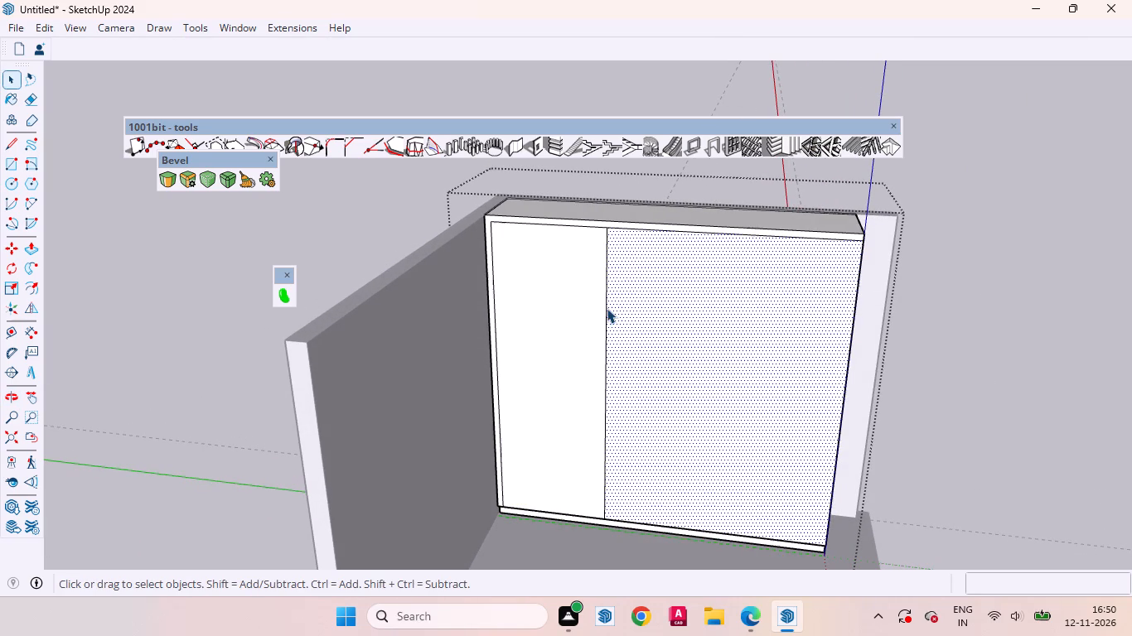
{"action": "left_click", "coordinate": [607, 308]}
{"action": "key", "text": "m"}
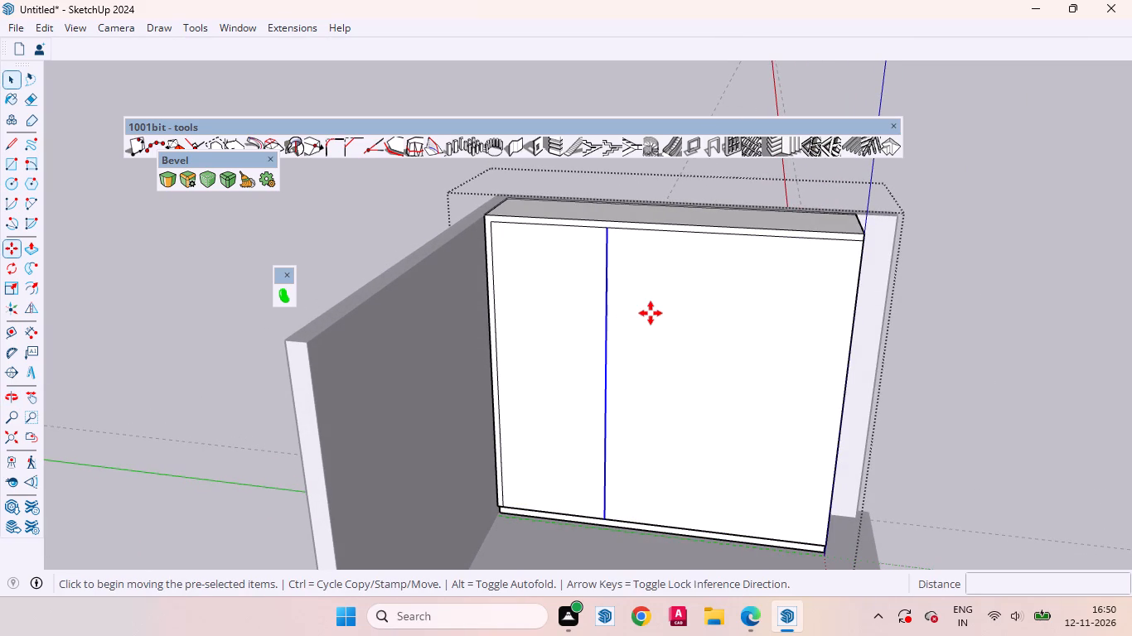
{"action": "left_click", "coordinate": [650, 313]}
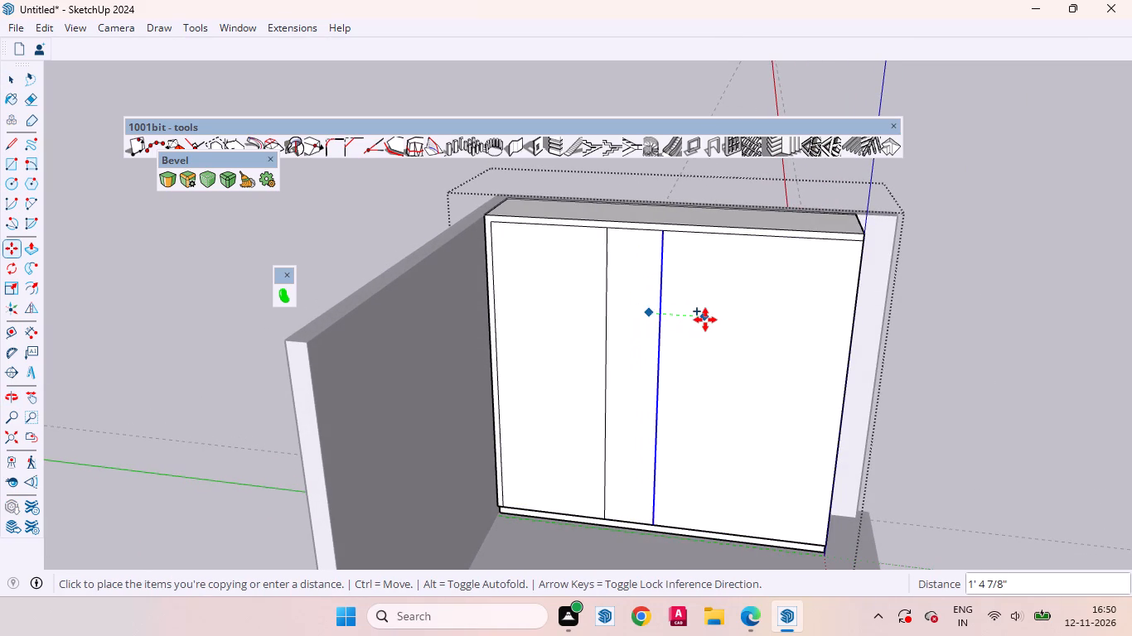
{"action": "type", "text": "500"}
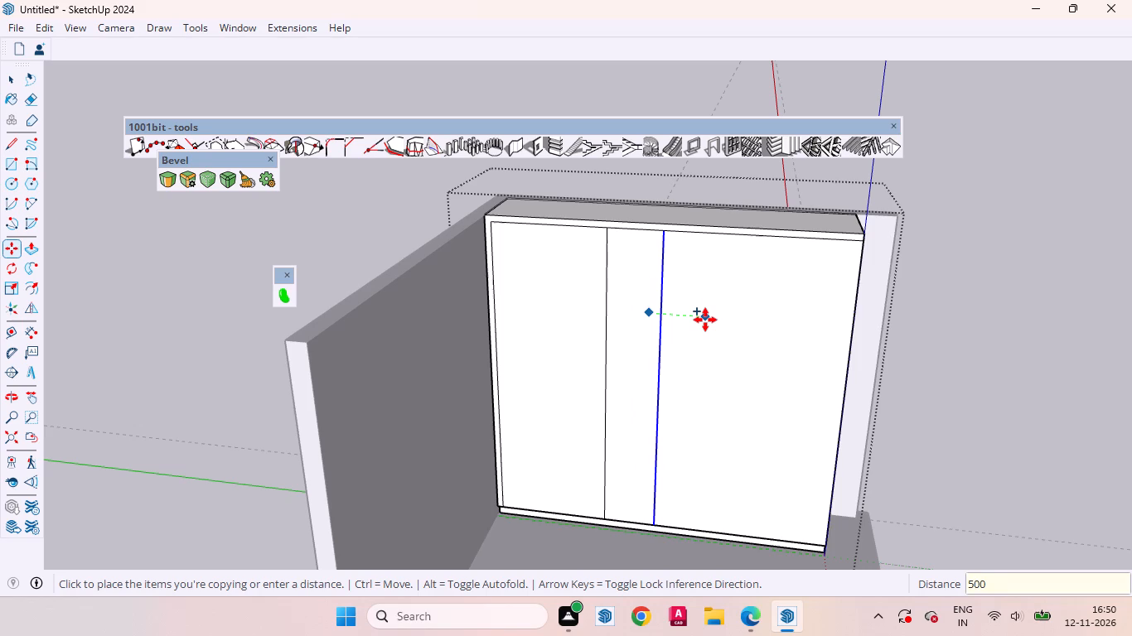
{"action": "type", "text": "mm"}
{"action": "key", "text": "Return"}
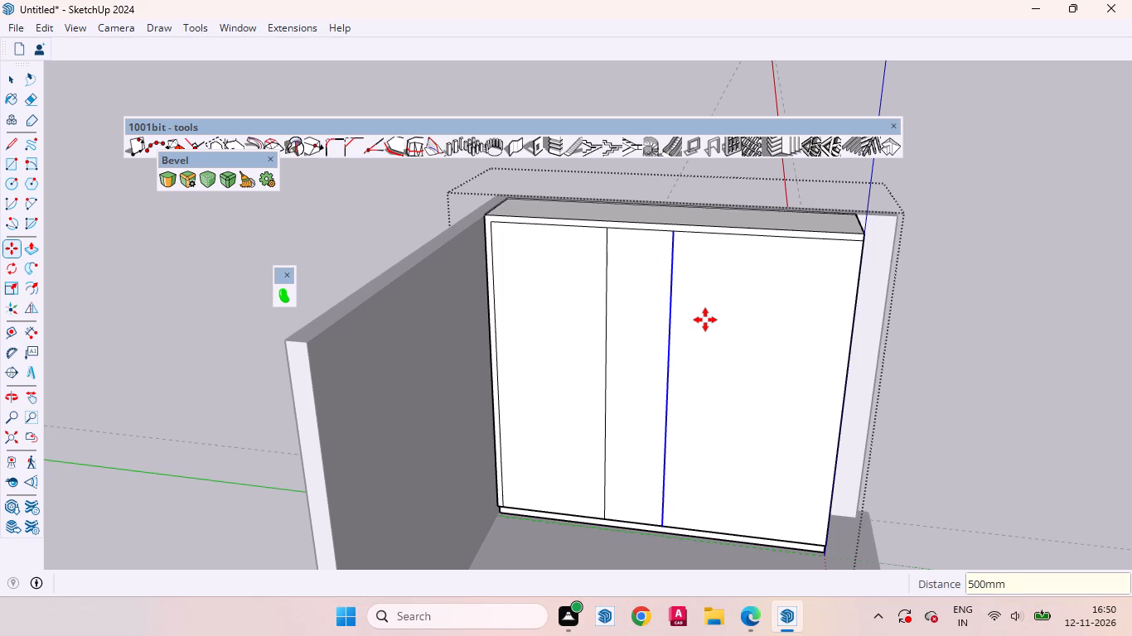
{"action": "key", "text": "space"}
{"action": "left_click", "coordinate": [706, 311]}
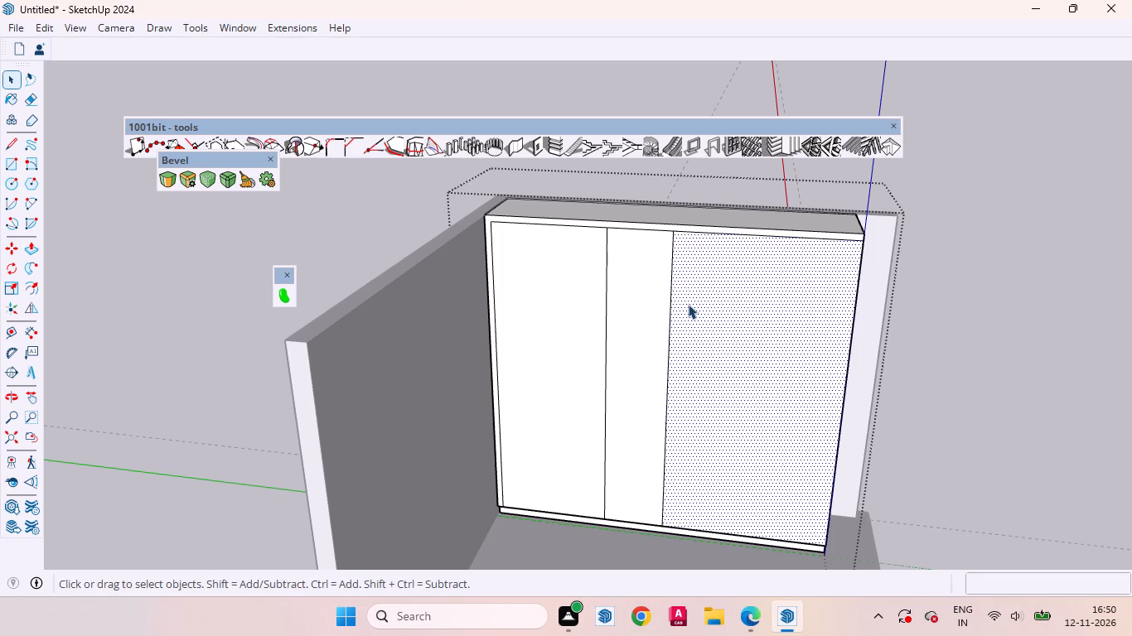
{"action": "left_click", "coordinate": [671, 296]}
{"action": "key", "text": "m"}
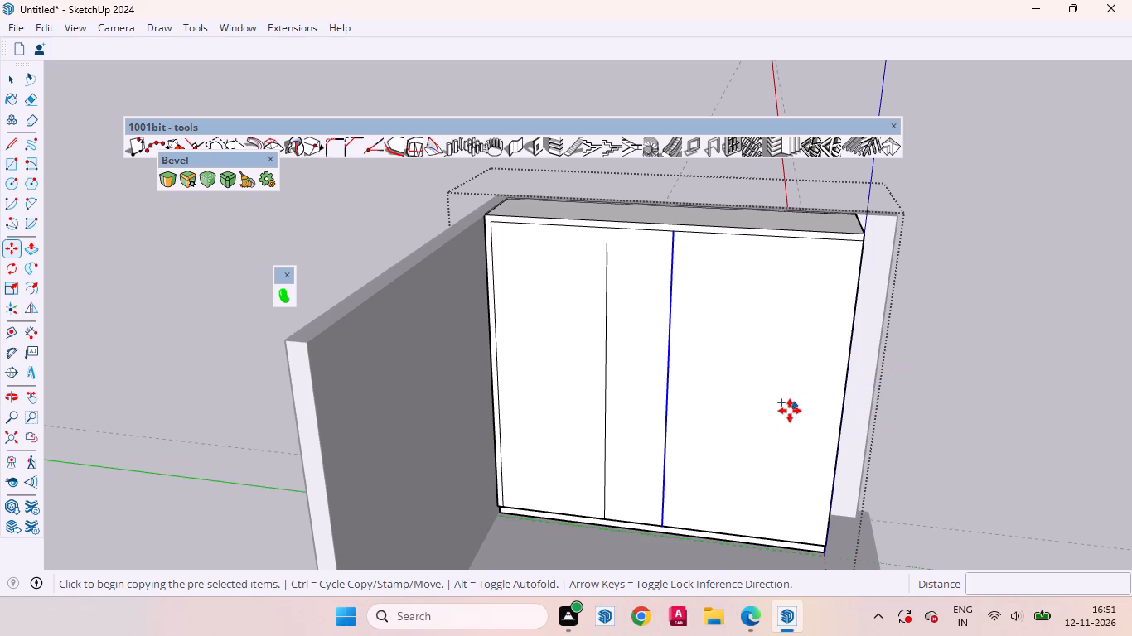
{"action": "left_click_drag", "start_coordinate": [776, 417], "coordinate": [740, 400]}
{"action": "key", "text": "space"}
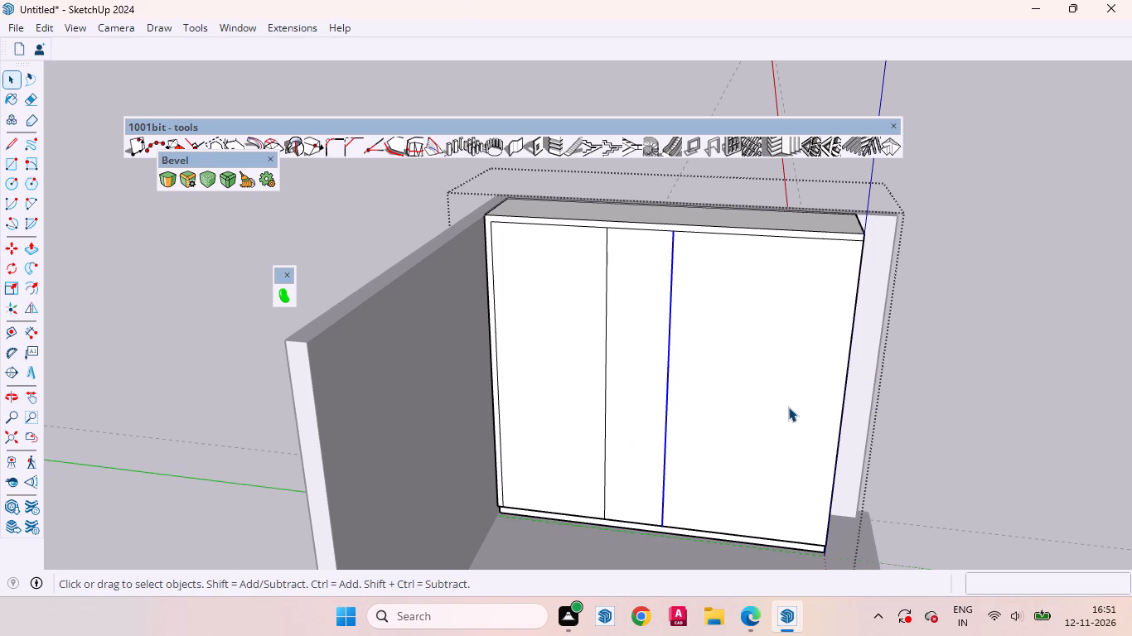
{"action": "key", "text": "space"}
Copy the middle panel's far division line 3' further across the wardrobe front to mark off the other door panel.
{"action": "left_click", "coordinate": [743, 387]}
{"action": "middle_click_drag", "start_coordinate": [732, 383], "coordinate": [758, 350]}
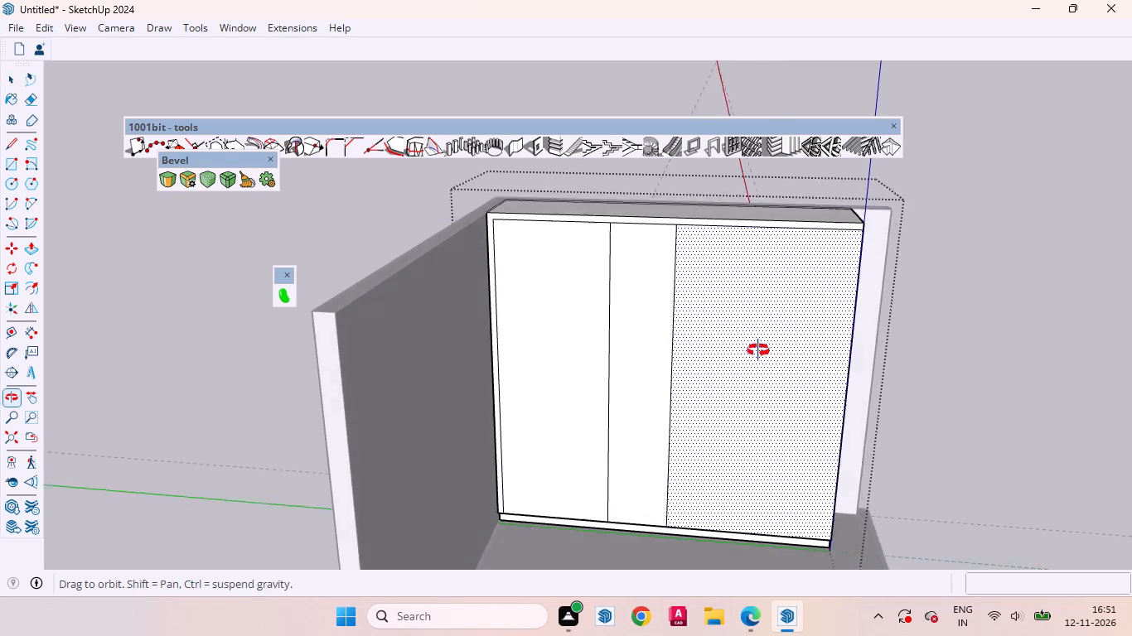
{"action": "middle_click_drag", "start_coordinate": [758, 350], "coordinate": [759, 350]}
{"action": "left_click", "coordinate": [678, 315]}
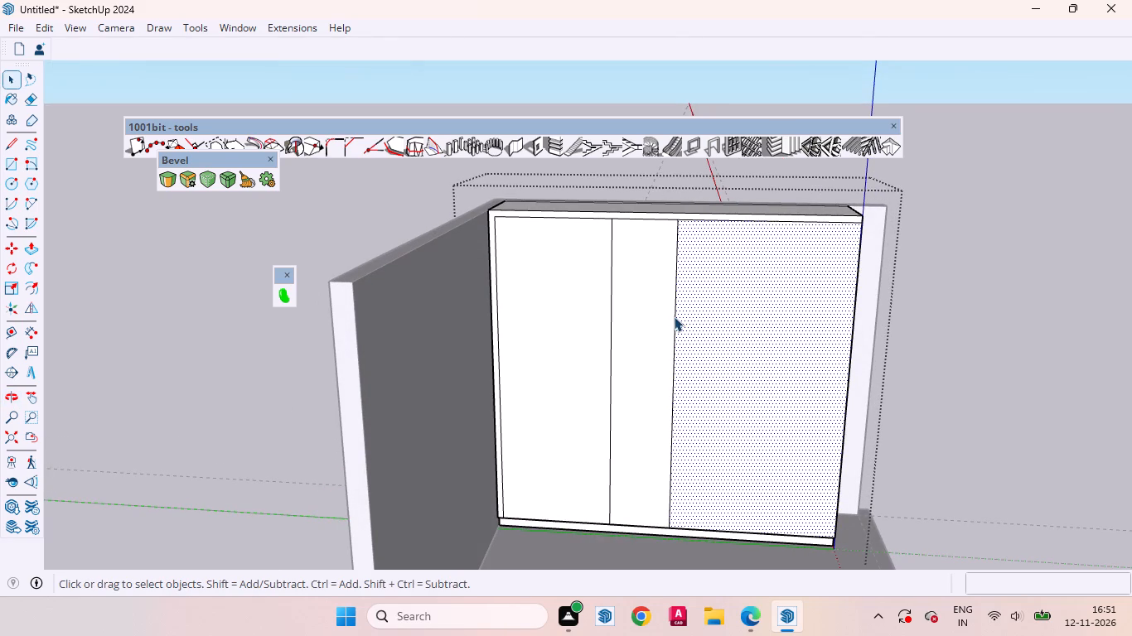
{"action": "left_click", "coordinate": [674, 316]}
{"action": "scroll", "coordinate": [723, 362], "scroll_direction": "up", "scroll_amount": 1}
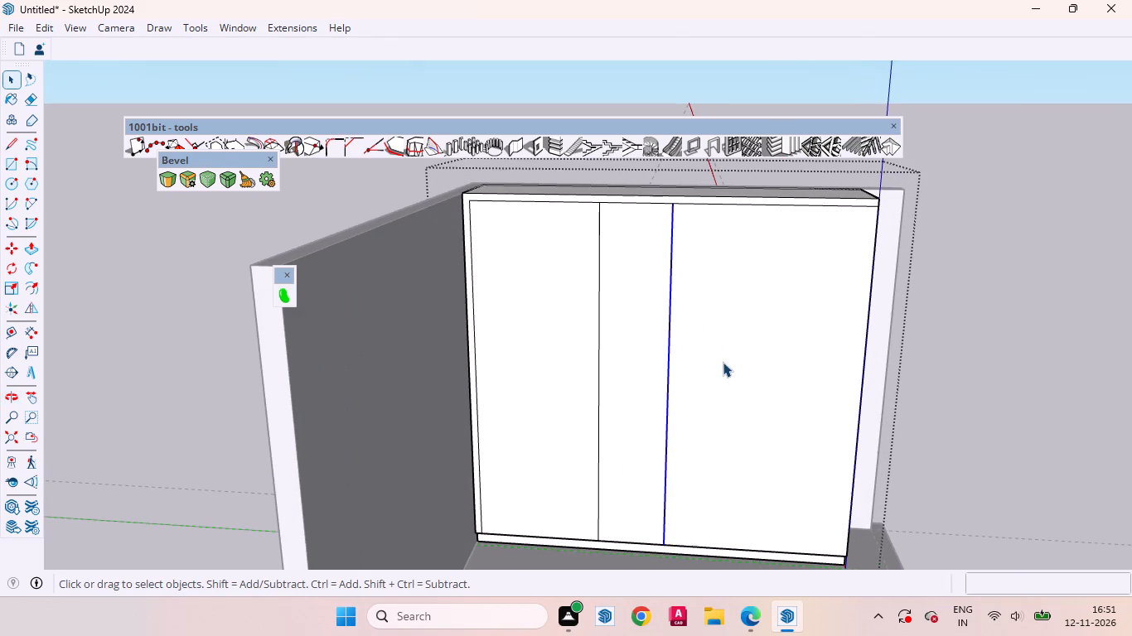
{"action": "scroll", "coordinate": [699, 369], "scroll_direction": "down", "scroll_amount": 2}
{"action": "middle_click_drag", "start_coordinate": [695, 373], "coordinate": [661, 418]}
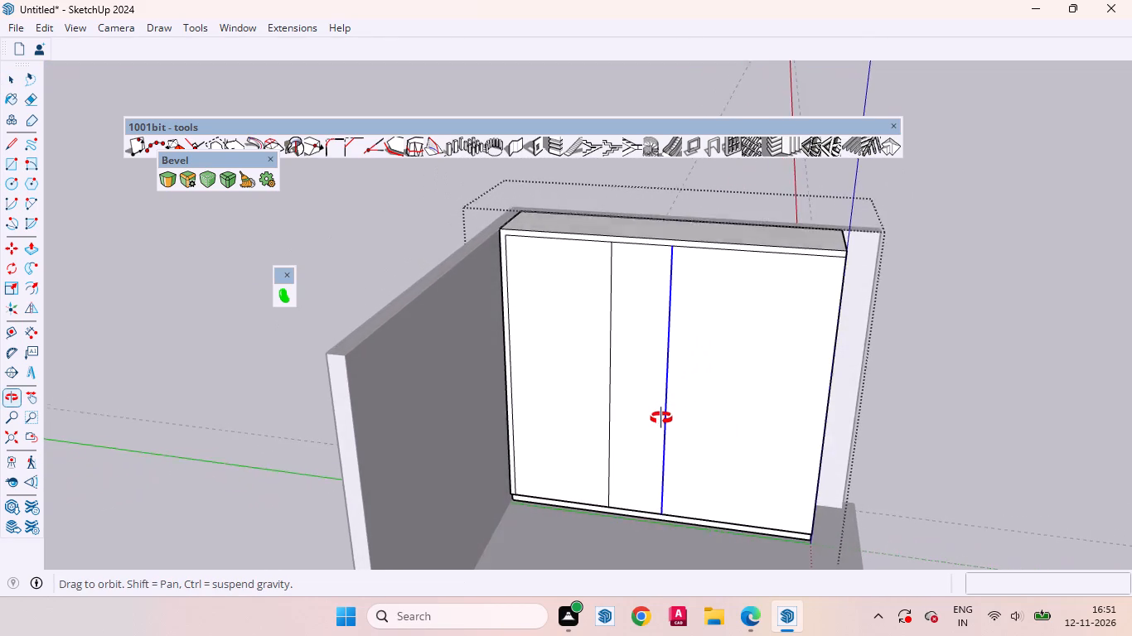
{"action": "middle_click_drag", "start_coordinate": [661, 418], "coordinate": [638, 415]}
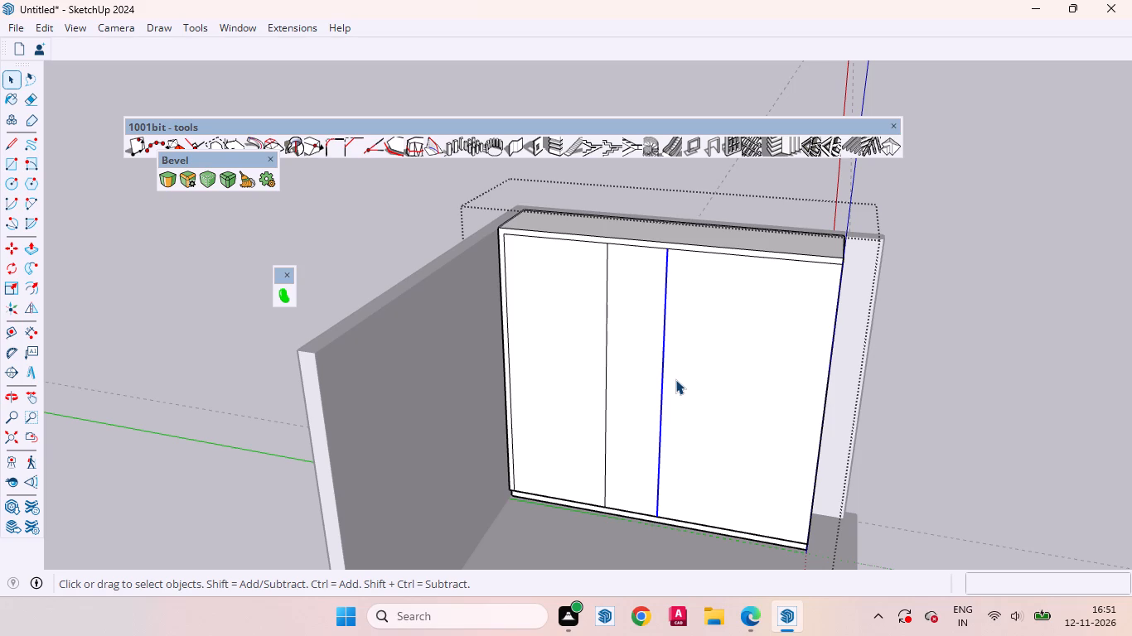
{"action": "key", "text": "m"}
{"action": "left_click", "coordinate": [636, 372]}
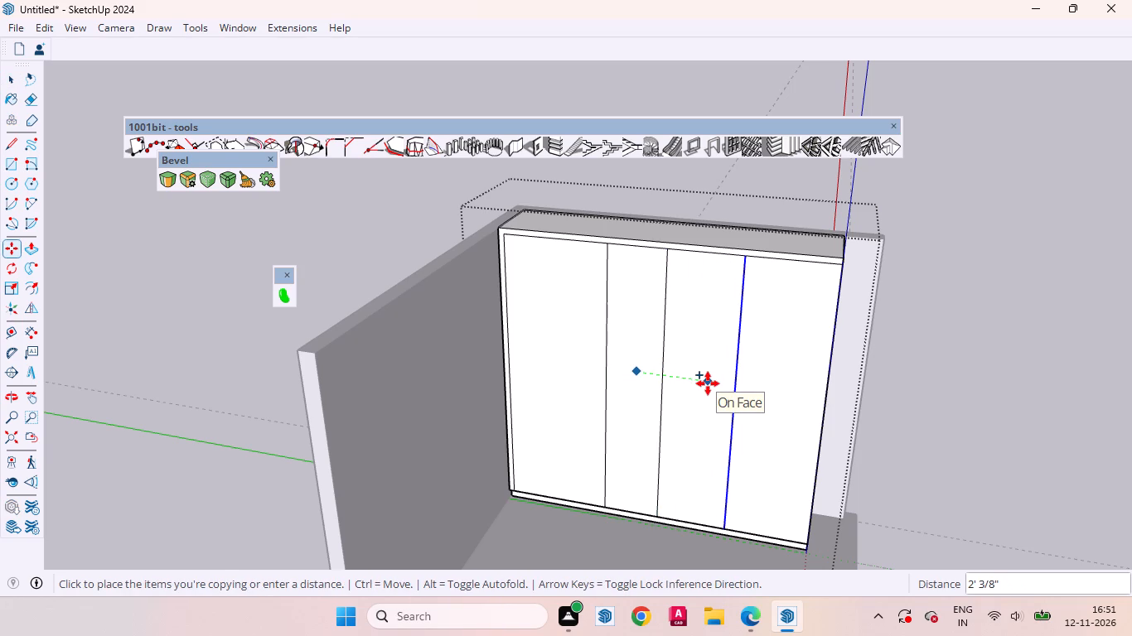
{"action": "type", "text": "3'"}
{"action": "key", "text": "Return"}
{"action": "key", "text": "space"}
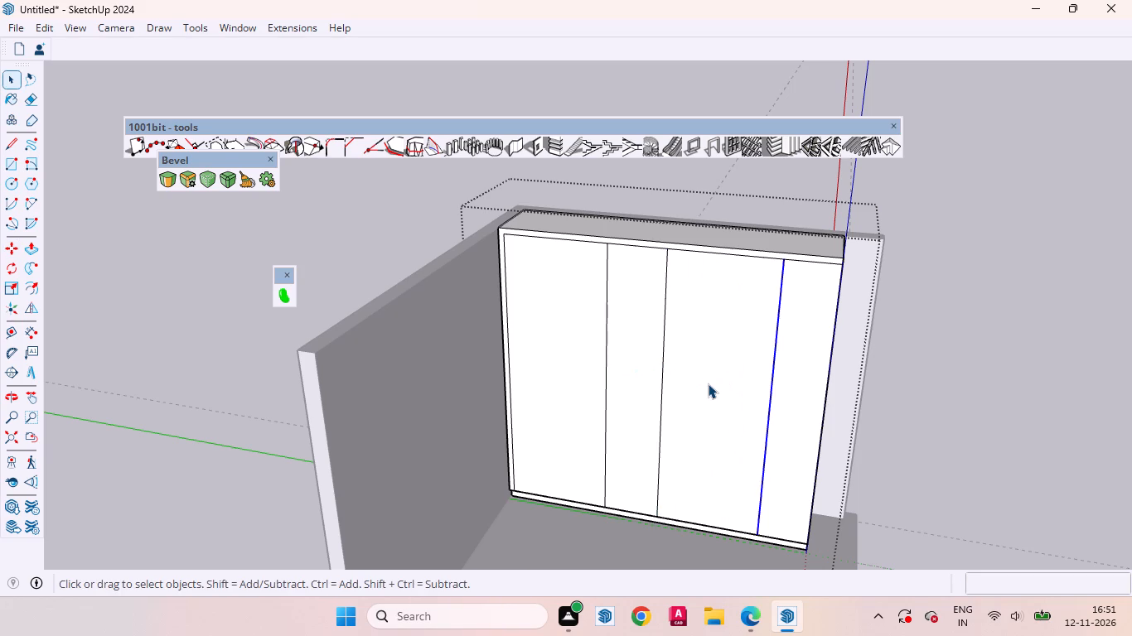
Push the wardrobe's exposed end face inward about 1' 5" to the last door division line.
{"action": "scroll", "coordinate": [742, 342], "scroll_direction": "down", "scroll_amount": 4}
{"action": "middle_click_drag", "start_coordinate": [730, 407], "coordinate": [636, 370]}
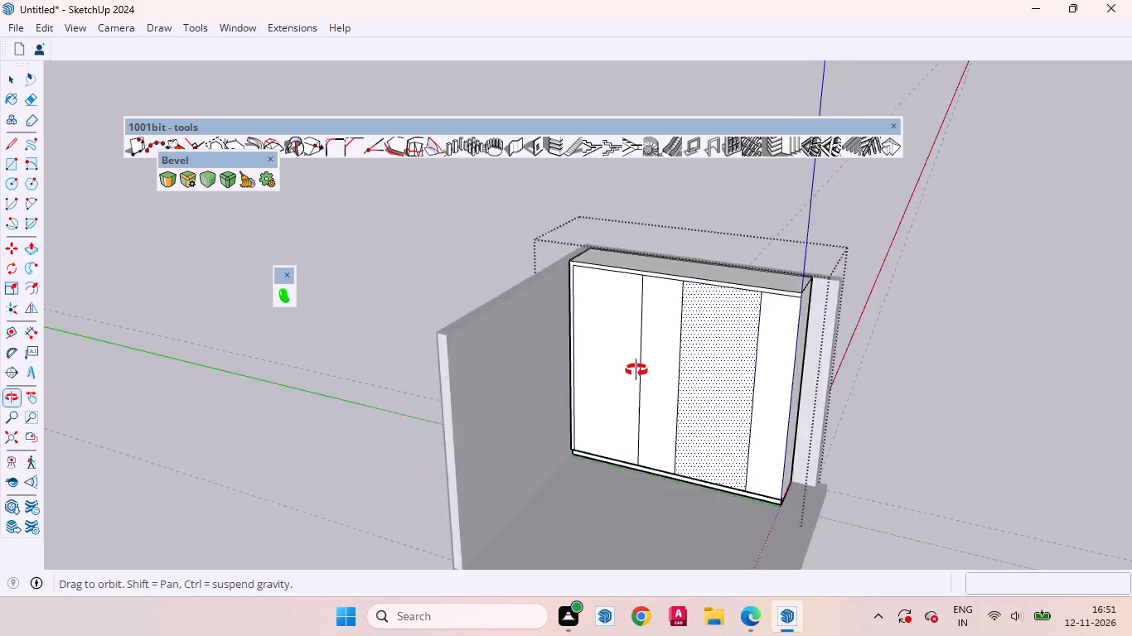
{"action": "middle_click_drag", "start_coordinate": [636, 370], "coordinate": [531, 350]}
{"action": "left_click", "coordinate": [764, 328]}
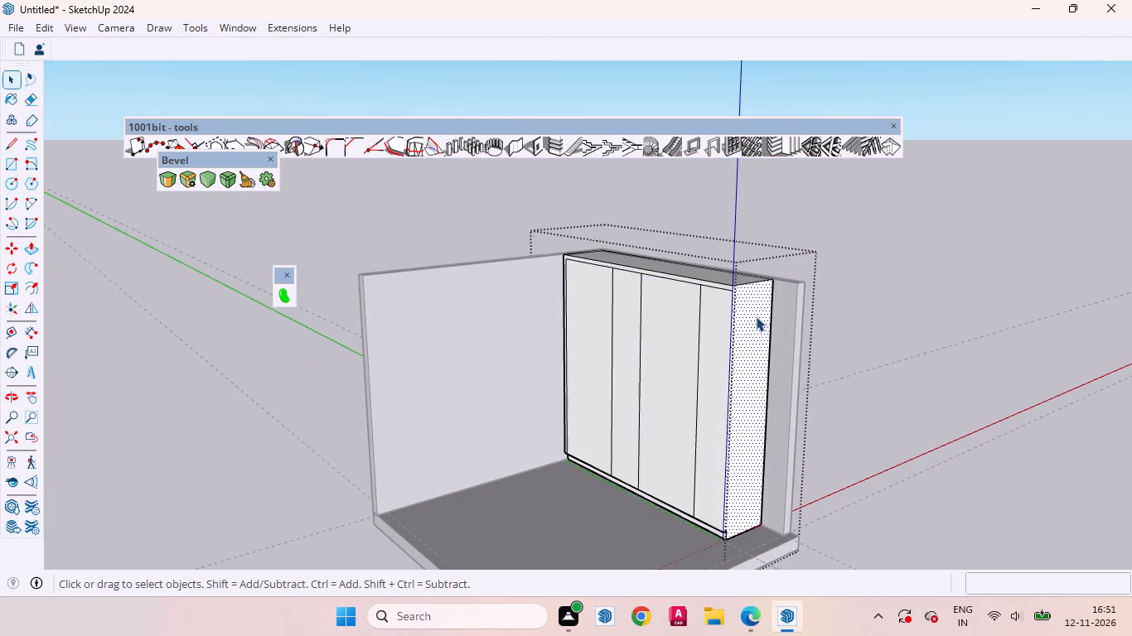
{"action": "scroll", "coordinate": [748, 318], "scroll_direction": "up", "scroll_amount": 3}
{"action": "key", "text": "p"}
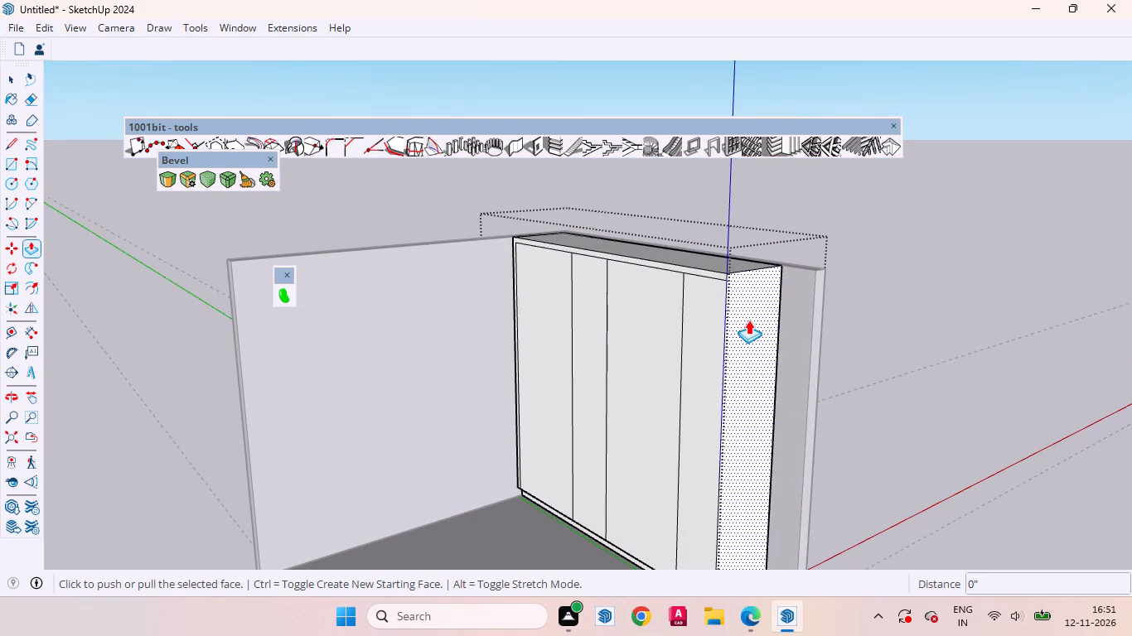
{"action": "left_click", "coordinate": [747, 333]}
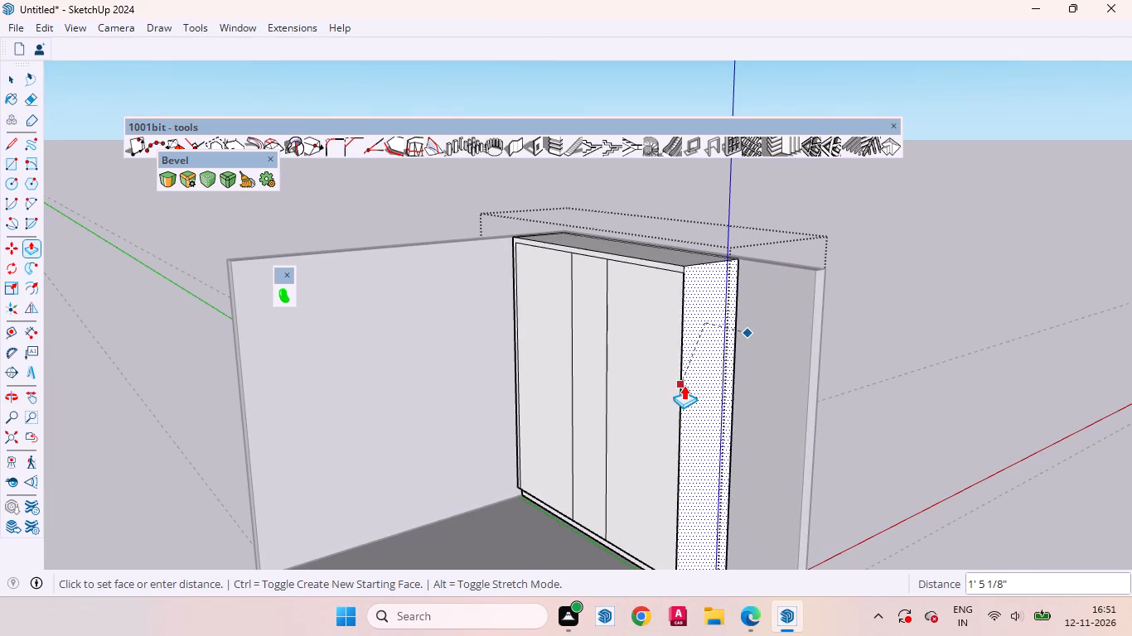
{"action": "left_click", "coordinate": [684, 385]}
{"action": "key", "text": "space"}
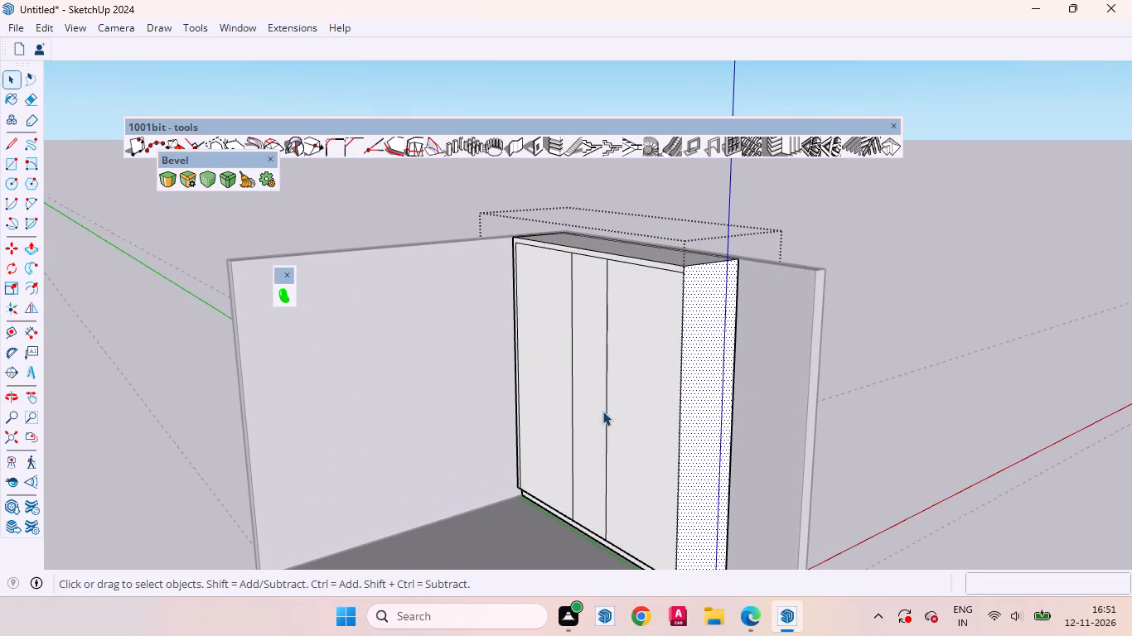
Examine the wardrobe's front from several angles, checking the two wide door panels and the narrow middle panel.
{"action": "middle_click_drag", "start_coordinate": [648, 414], "coordinate": [831, 387]}
{"action": "left_click", "coordinate": [714, 387]}
{"action": "left_click", "coordinate": [645, 393]}
{"action": "left_click", "coordinate": [582, 396]}
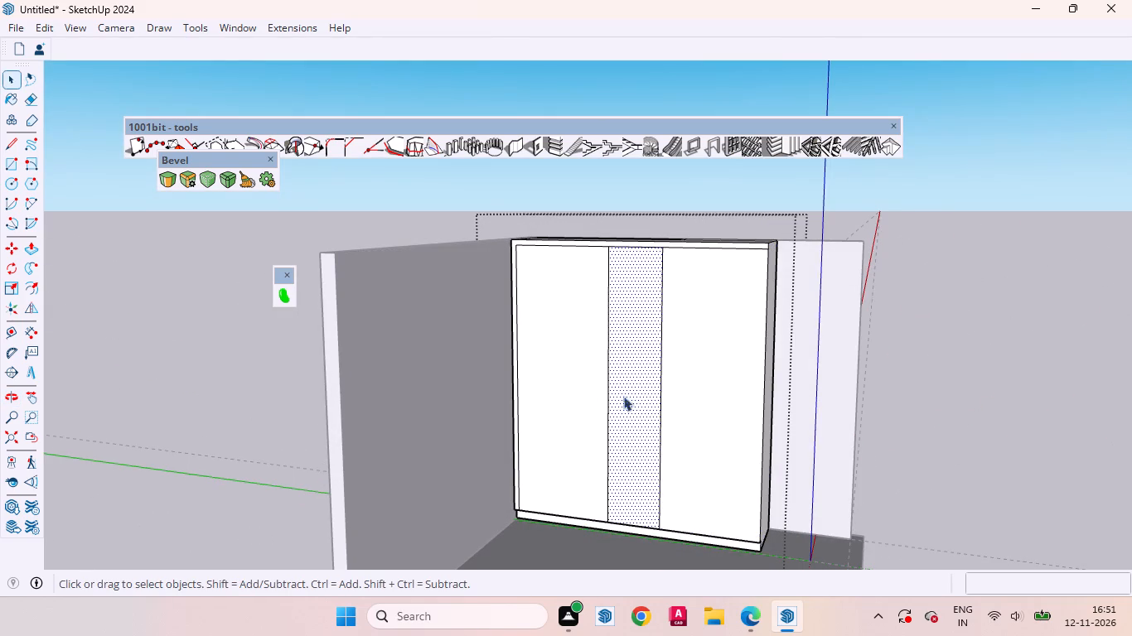
{"action": "left_click", "coordinate": [670, 396]}
{"action": "left_click", "coordinate": [694, 396]}
{"action": "middle_click_drag", "start_coordinate": [636, 396], "coordinate": [674, 470]}
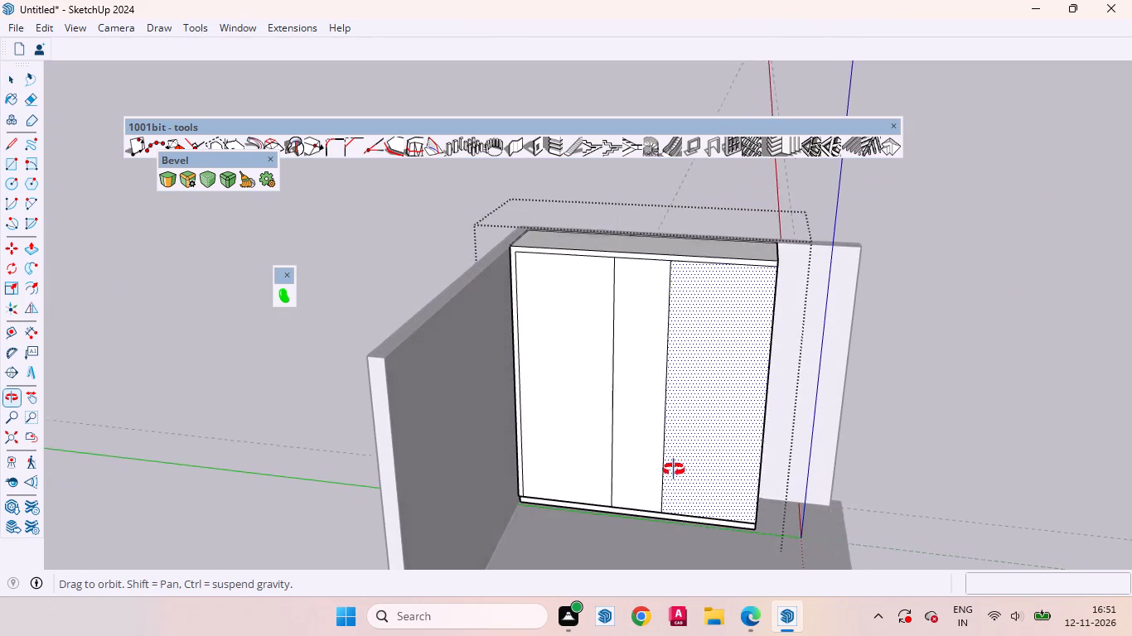
{"action": "middle_click_drag", "start_coordinate": [674, 470], "coordinate": [671, 470]}
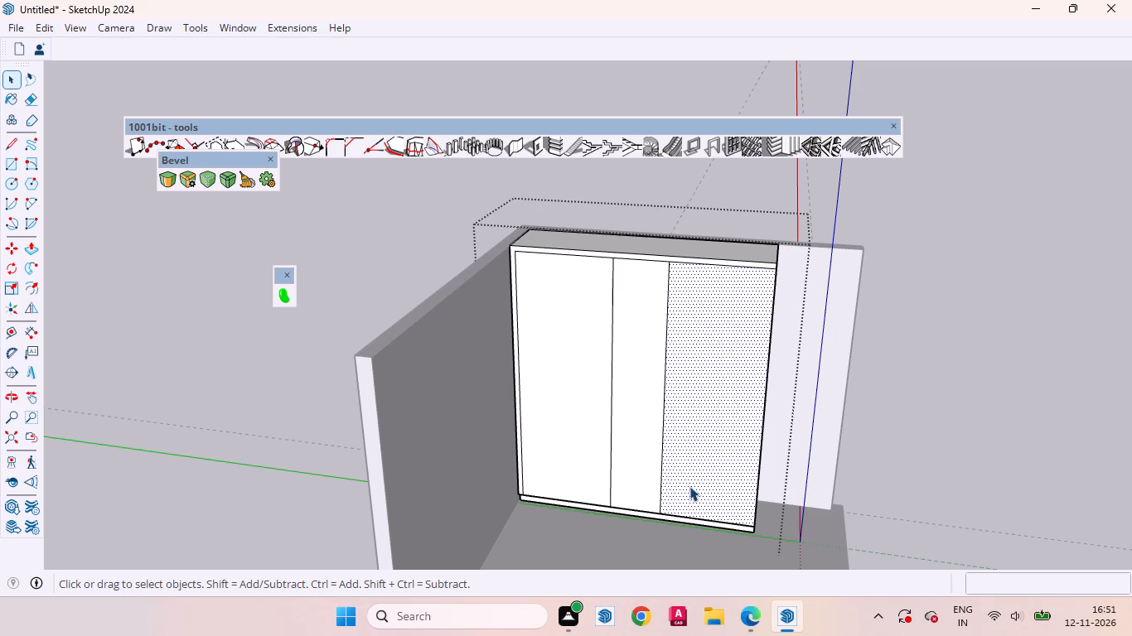
{"action": "middle_click_drag", "start_coordinate": [680, 440], "coordinate": [704, 430]}
{"action": "left_click", "coordinate": [646, 403]}
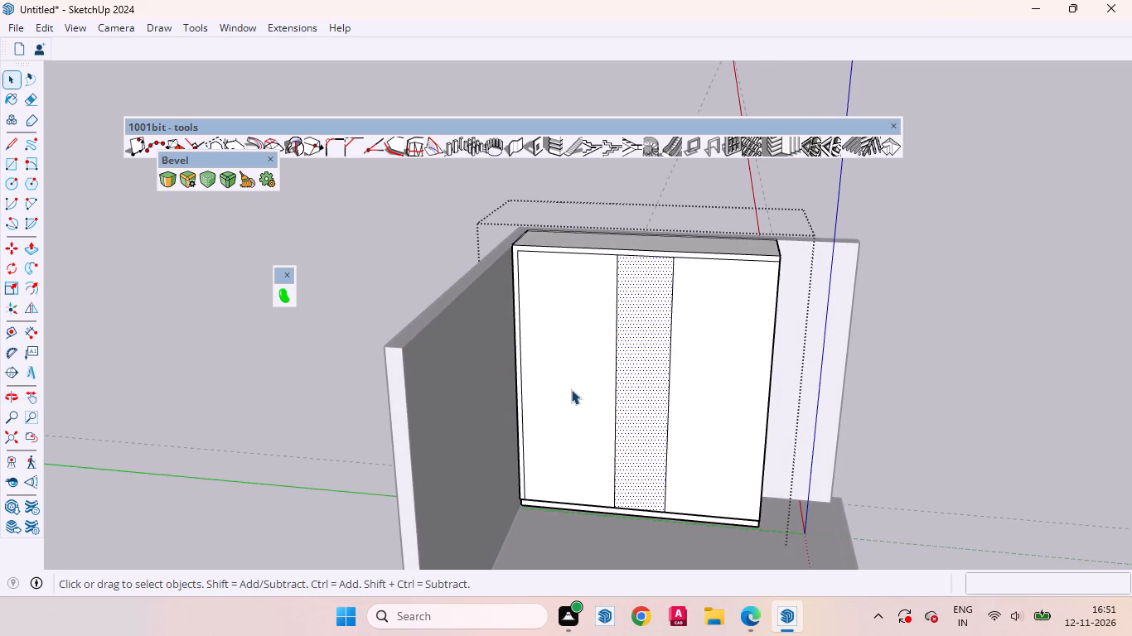
{"action": "left_click", "coordinate": [571, 389]}
{"action": "left_click", "coordinate": [699, 389]}
{"action": "left_click", "coordinate": [646, 388]}
{"action": "left_click", "coordinate": [702, 369]}
{"action": "left_click", "coordinate": [608, 373]}
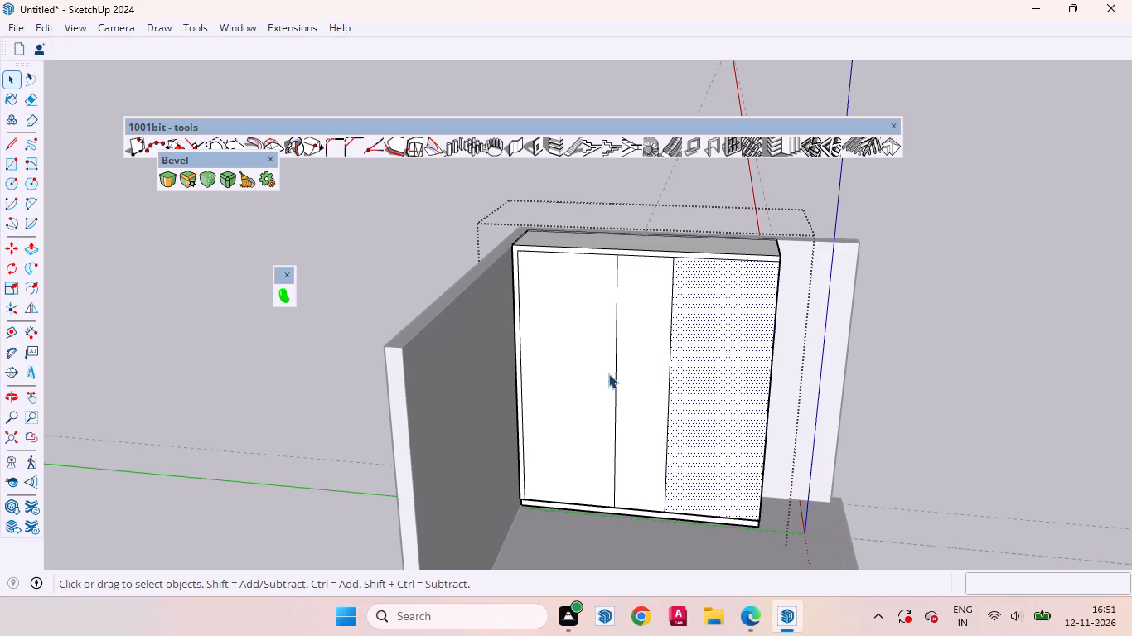
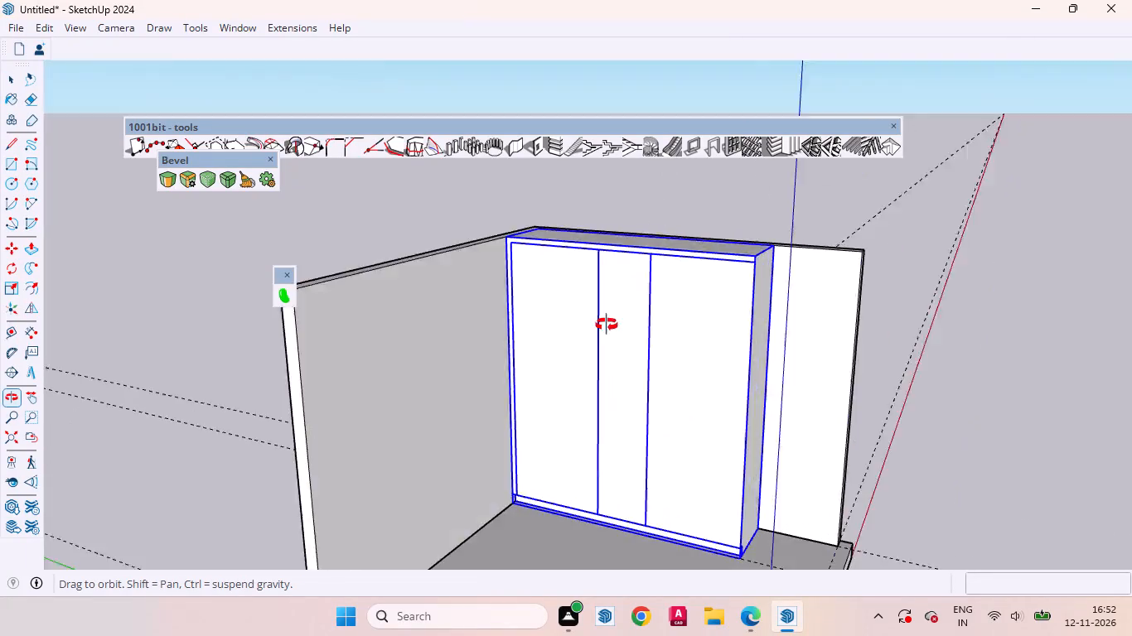
Inside the wardrobe group, split each of the two wide door panels in half with a vertical centre line 8' 6" long.
{"action": "left_click", "coordinate": [596, 369]}
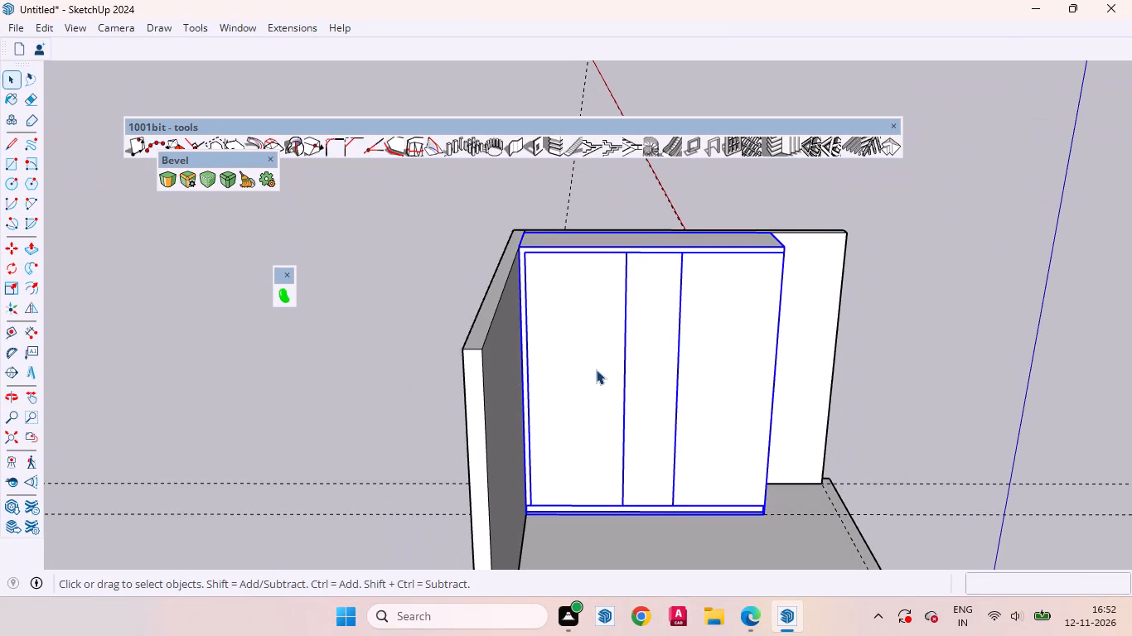
{"action": "middle_click_drag", "start_coordinate": [710, 432], "coordinate": [699, 428]}
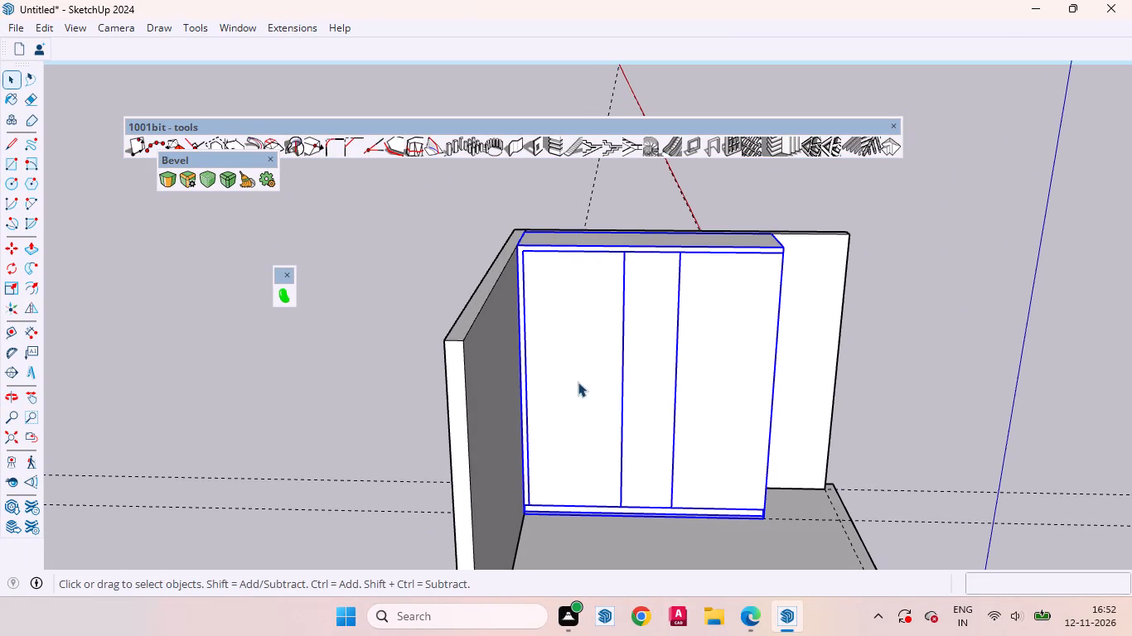
{"action": "double_click", "coordinate": [563, 361]}
{"action": "left_click", "coordinate": [573, 357]}
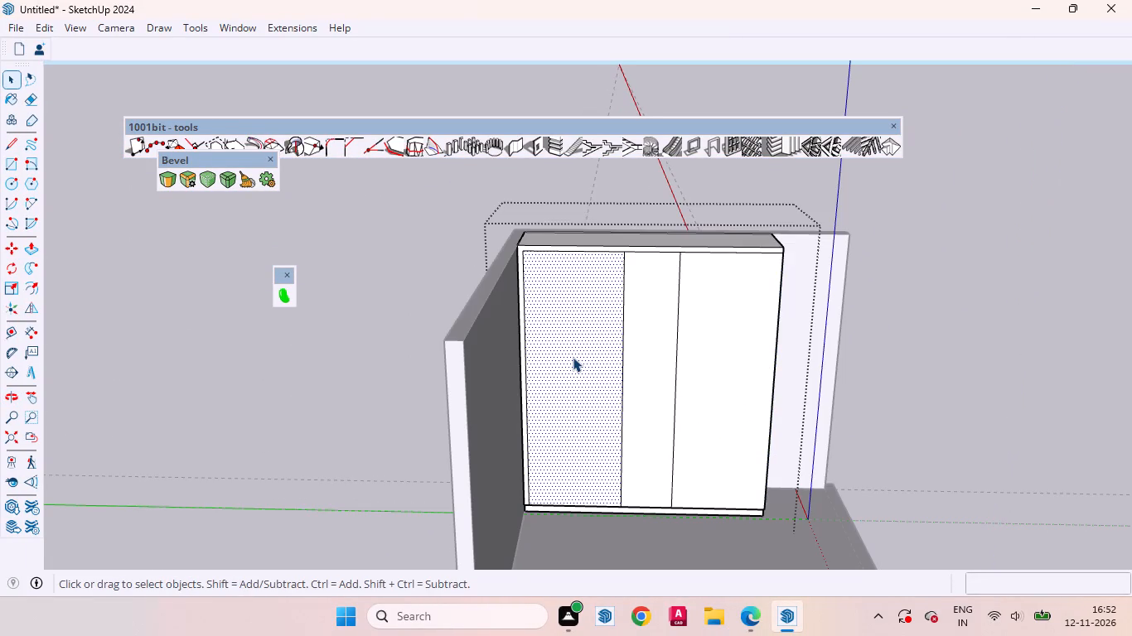
{"action": "key", "text": "l"}
{"action": "left_click", "coordinate": [575, 256]}
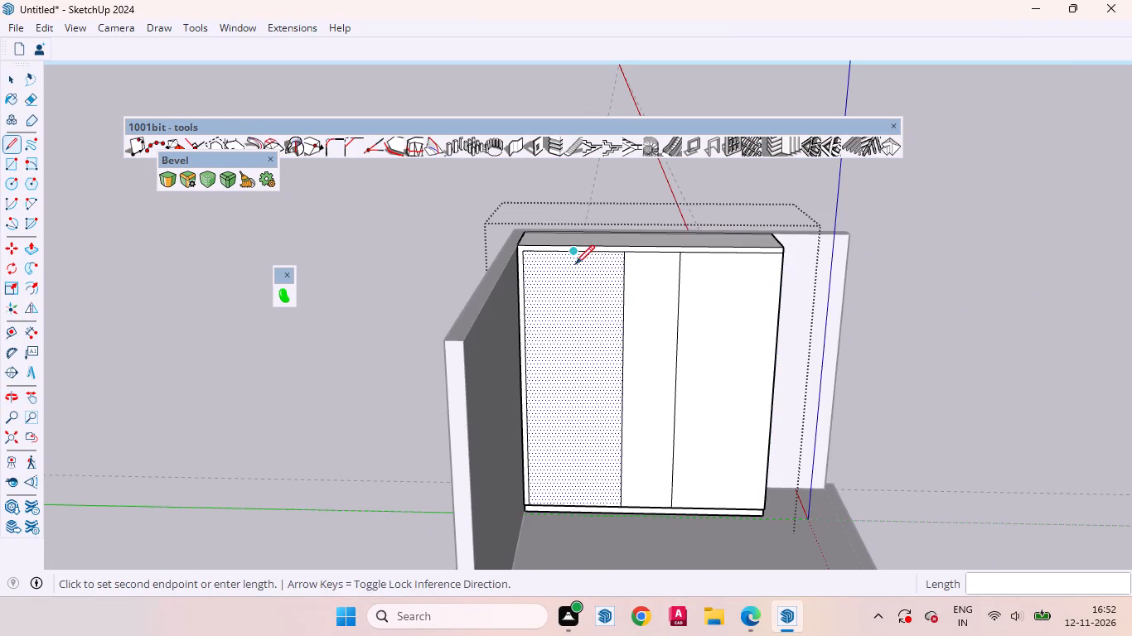
{"action": "left_click", "coordinate": [576, 506]}
{"action": "left_click", "coordinate": [737, 250]}
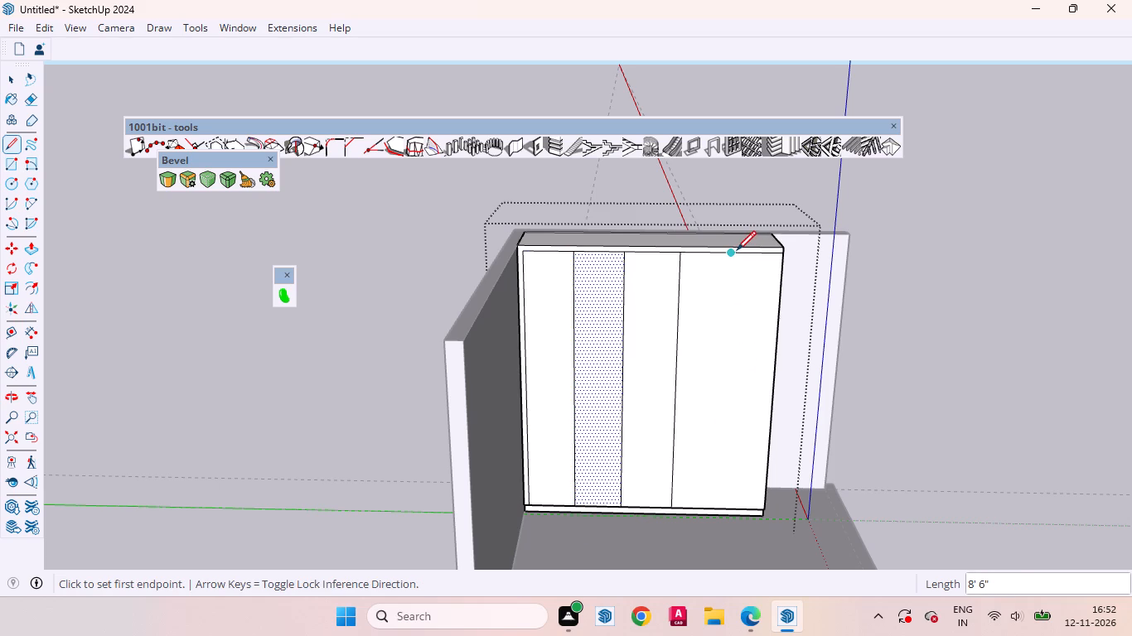
{"action": "left_click", "coordinate": [721, 505]}
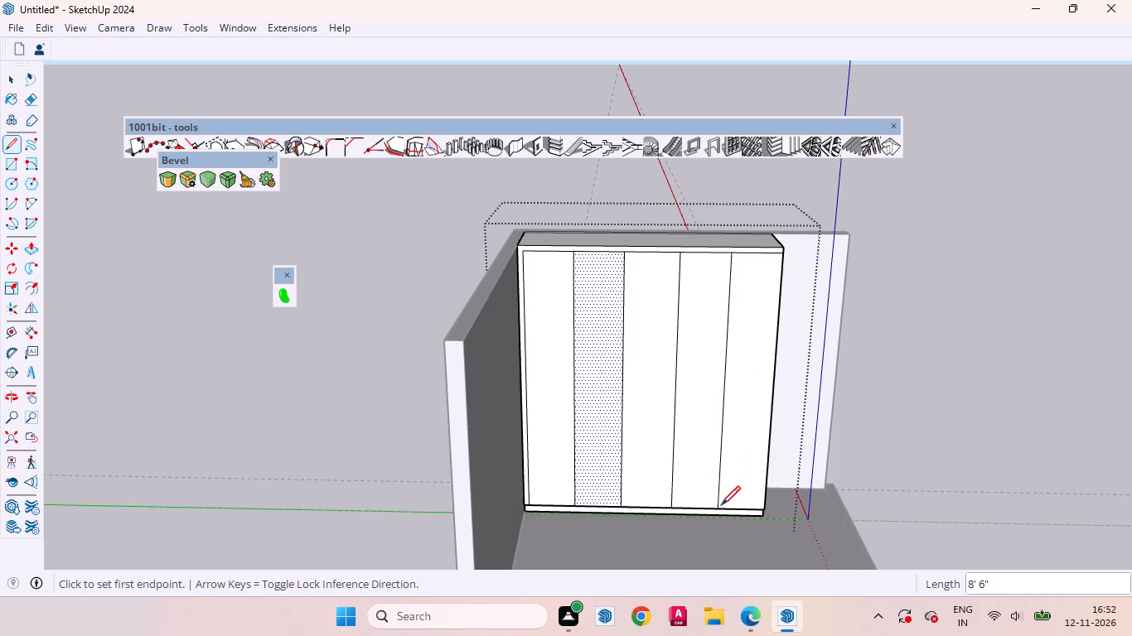
{"action": "left_click", "coordinate": [8, 84]}
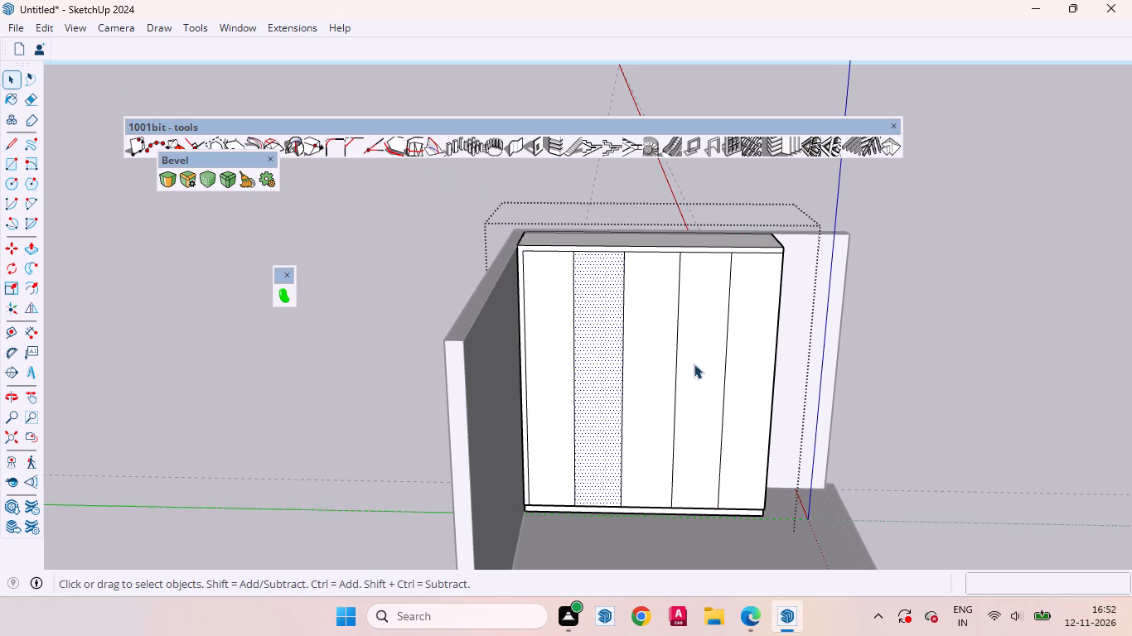
{"action": "left_click", "coordinate": [655, 349]}
{"action": "left_click", "coordinate": [692, 351]}
{"action": "left_click", "coordinate": [743, 357]}
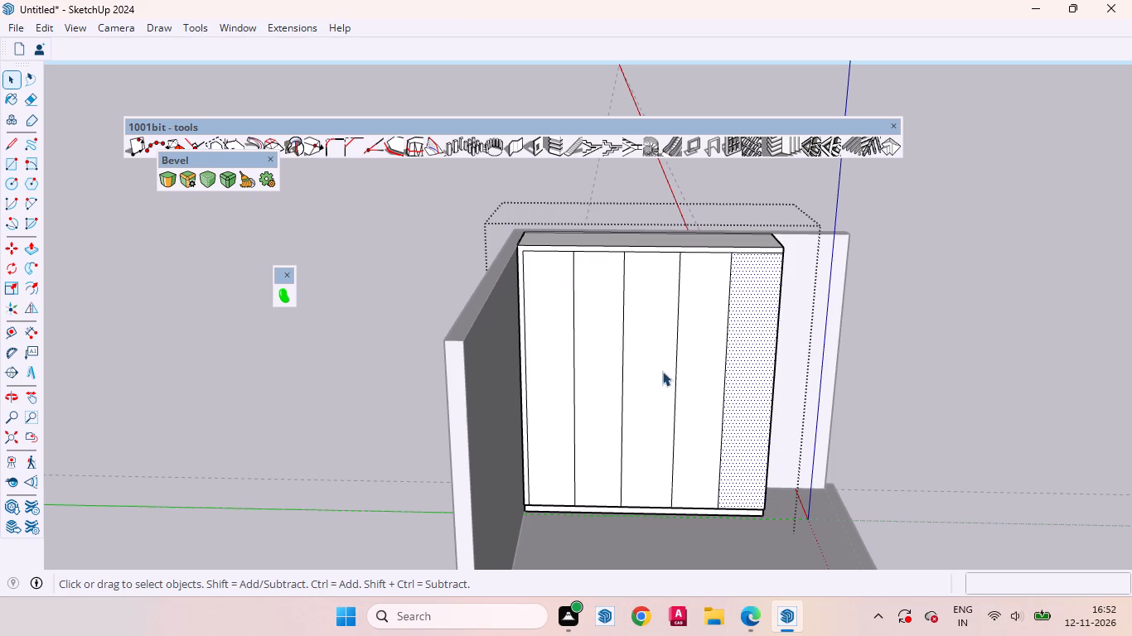
Copy all five segments of the horizontal line along the tops of the door panels 3 mm downward.
{"action": "left_click", "coordinate": [525, 309]}
{"action": "left_click", "coordinate": [544, 249]}
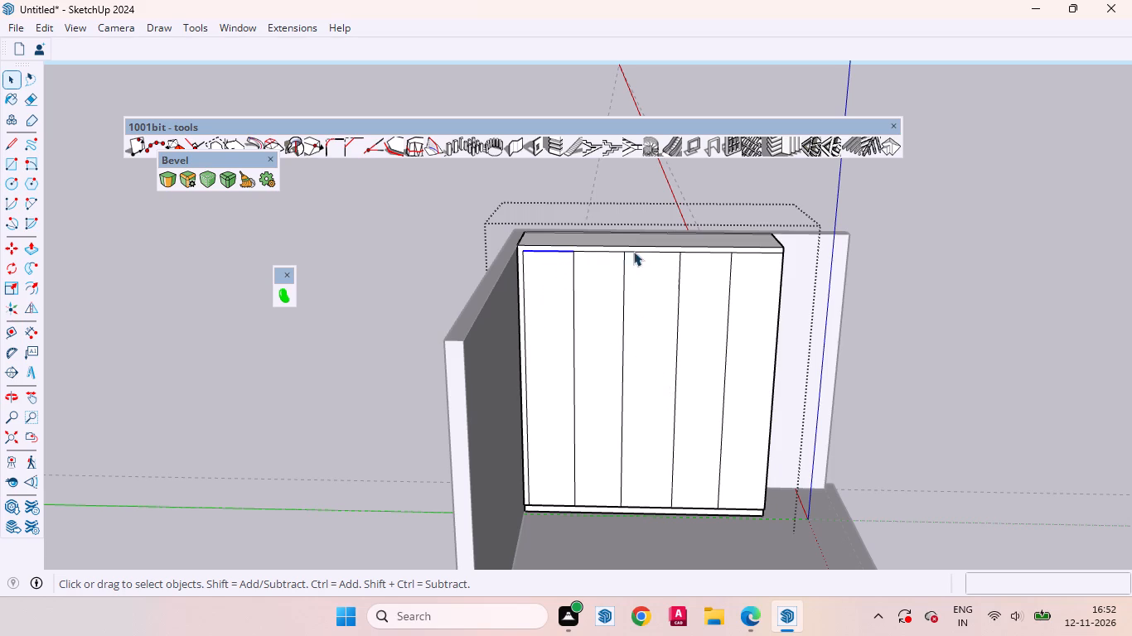
{"action": "scroll", "coordinate": [601, 263], "scroll_direction": "up", "scroll_amount": 3, "text": "ctrl"}
{"action": "left_click", "coordinate": [595, 246], "text": "ctrl"}
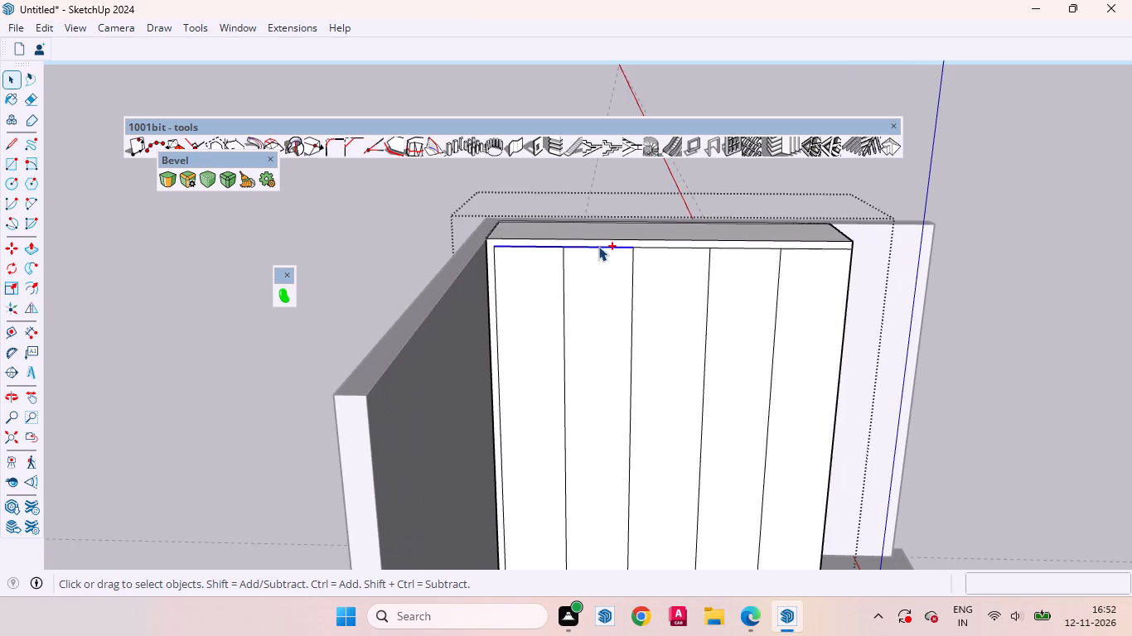
{"action": "left_click", "coordinate": [659, 248], "text": "ctrl"}
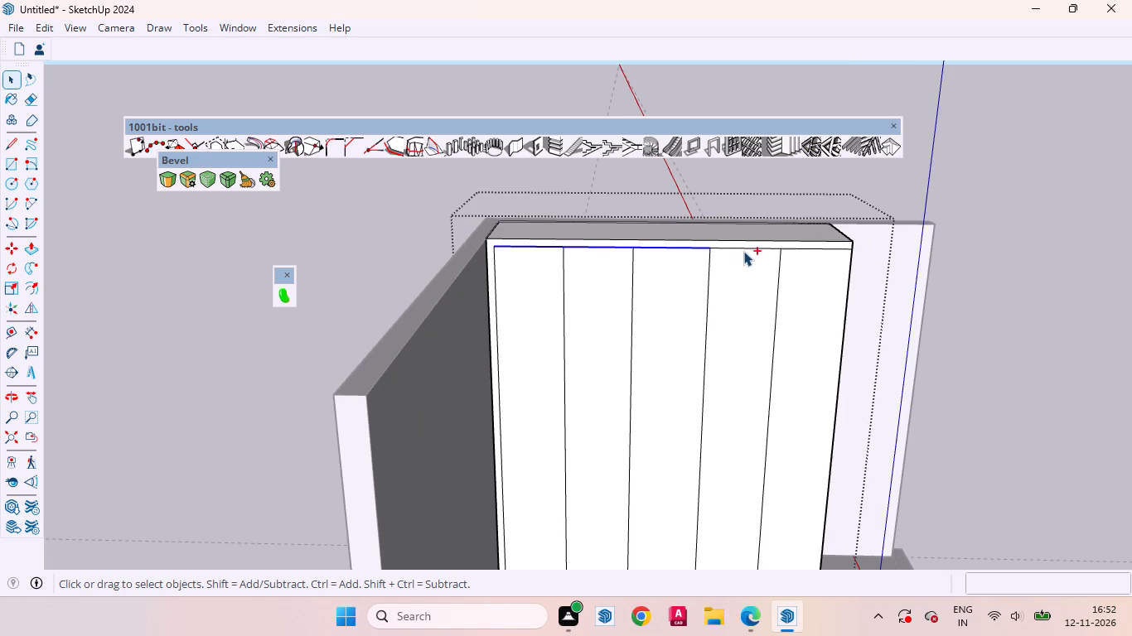
{"action": "left_click", "coordinate": [741, 248], "text": "ctrl"}
{"action": "left_click", "coordinate": [810, 249], "text": "ctrl"}
{"action": "key", "text": "m"}
{"action": "scroll", "coordinate": [684, 293], "scroll_direction": "up", "scroll_amount": 4}
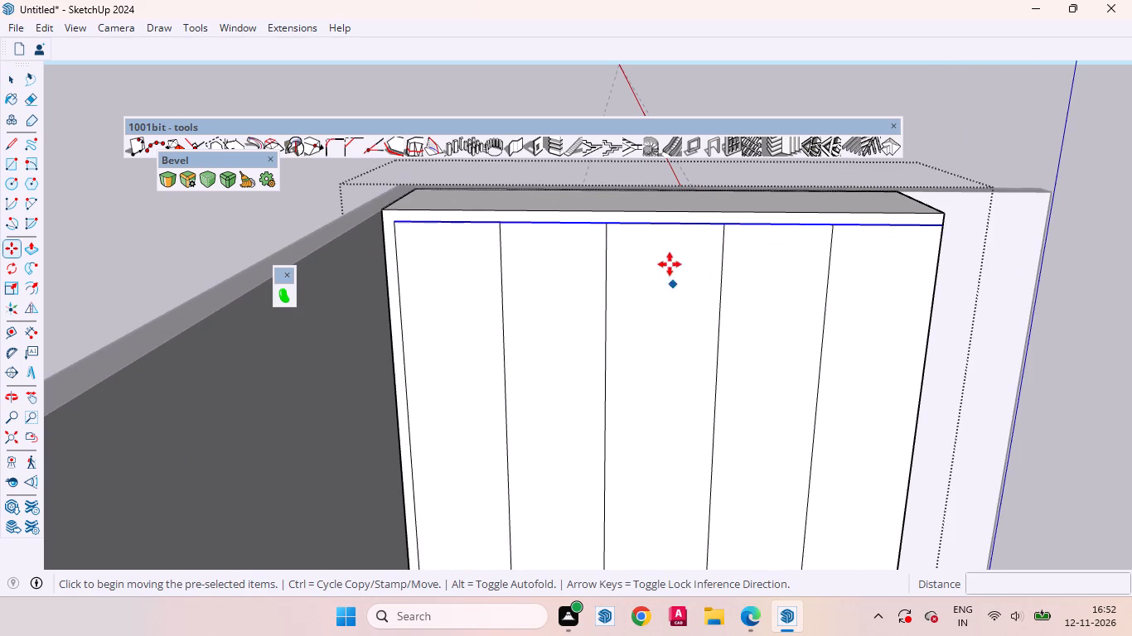
{"action": "left_click", "coordinate": [659, 243]}
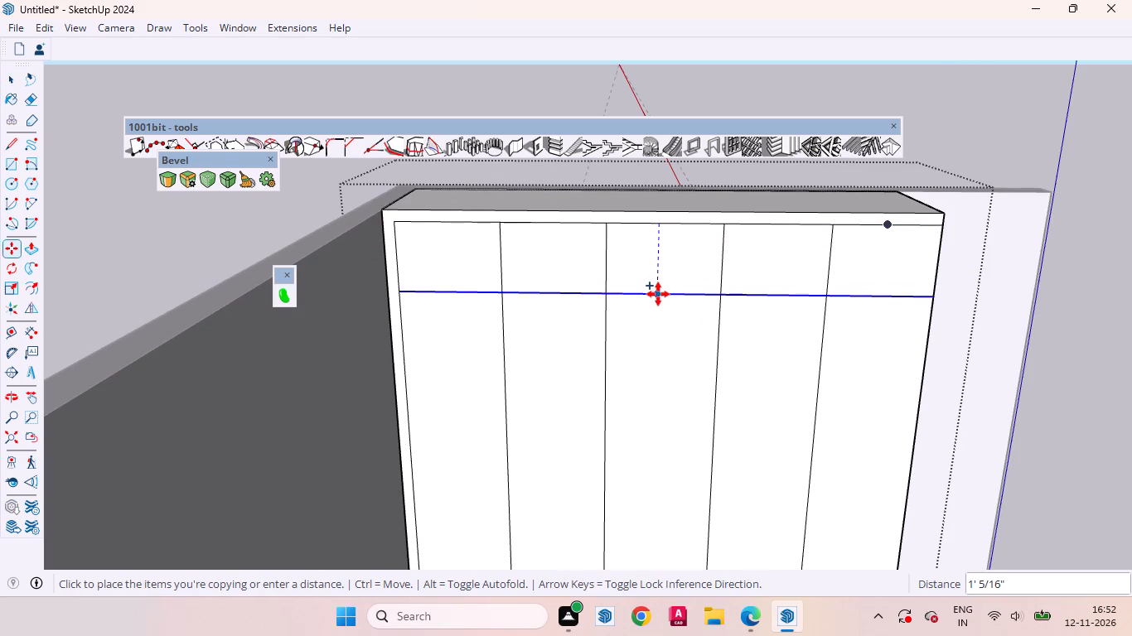
{"action": "type", "text": "3mm"}
{"action": "key", "text": "Return"}
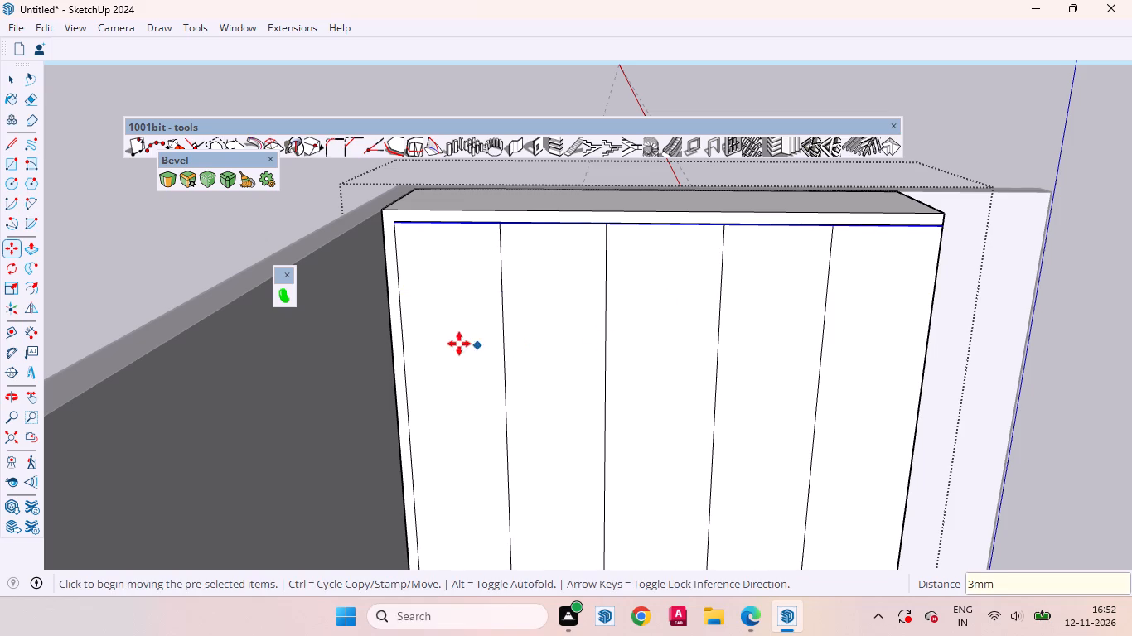
{"action": "key", "text": "space"}
Copy the first panel's outer vertical edge and the four vertical division lines 3 mm sideways across the wardrobe front, away from the side wall.
{"action": "scroll", "coordinate": [506, 287], "scroll_direction": "down", "scroll_amount": 4}
{"action": "left_click", "coordinate": [530, 330]}
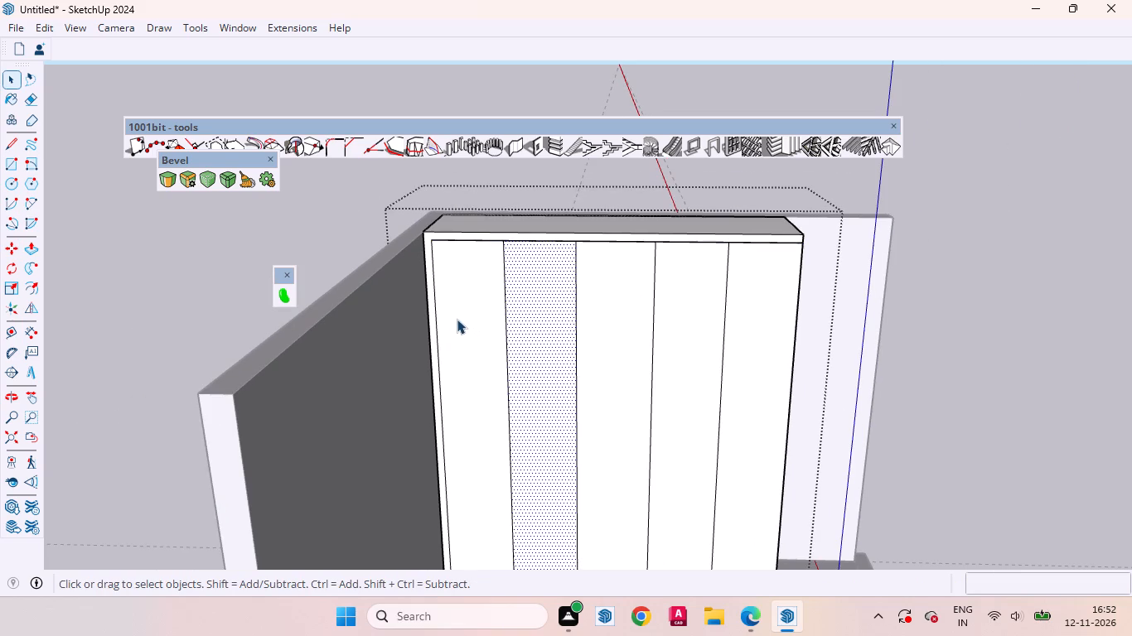
{"action": "left_click", "coordinate": [434, 305]}
{"action": "left_click", "coordinate": [506, 308], "text": "ctrl"}
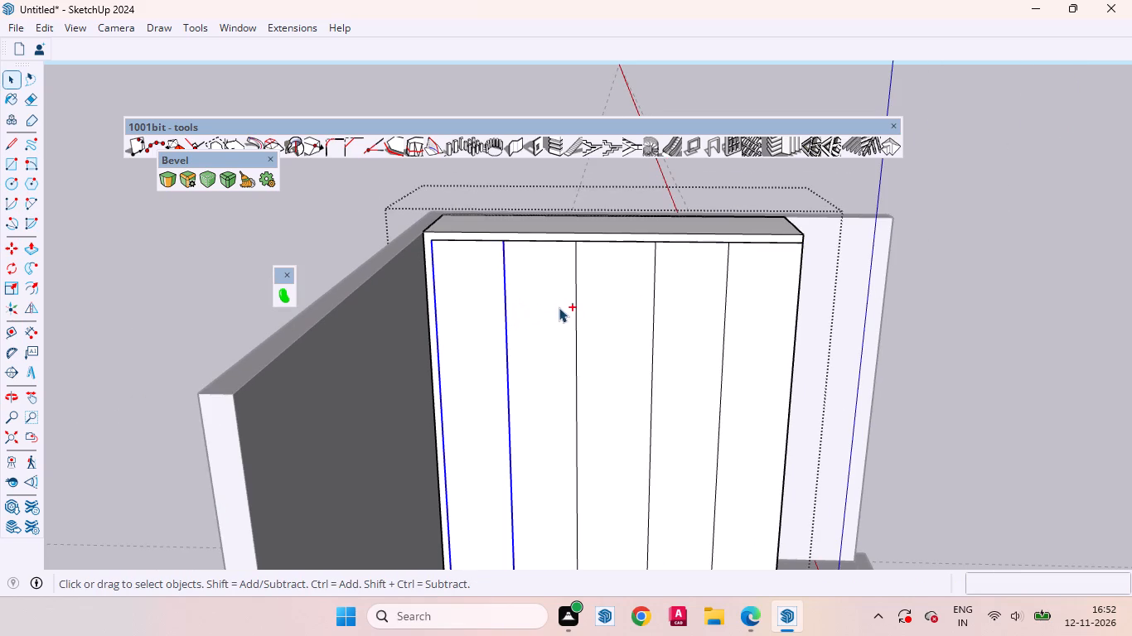
{"action": "left_click", "coordinate": [576, 310], "text": "ctrl"}
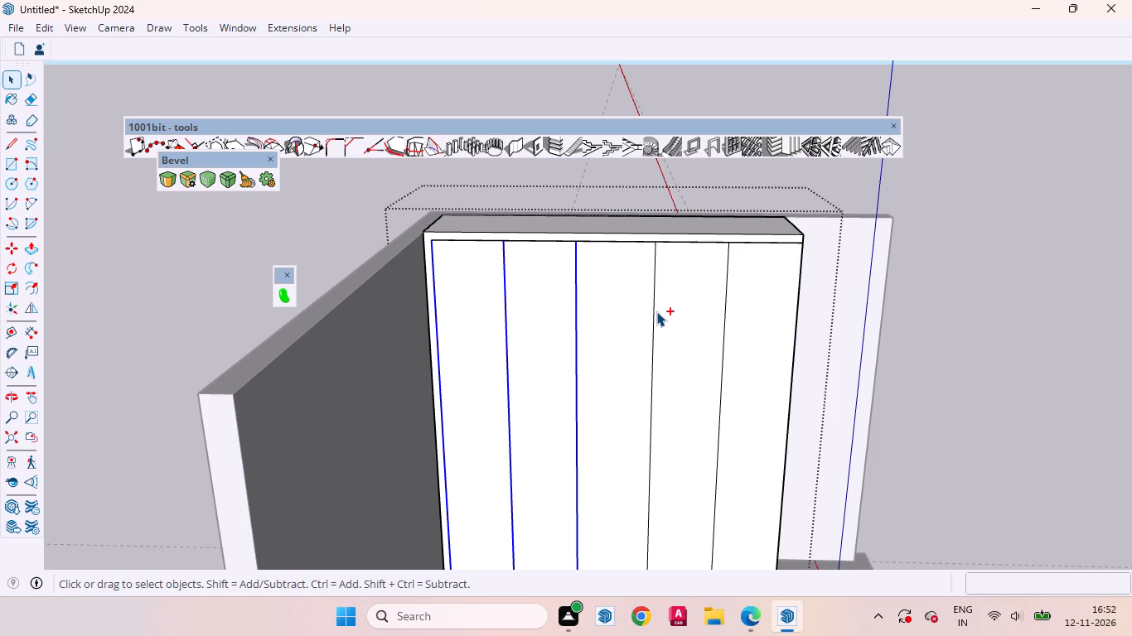
{"action": "left_click", "coordinate": [654, 311], "text": "ctrl"}
{"action": "left_click", "coordinate": [726, 309], "text": "ctrl"}
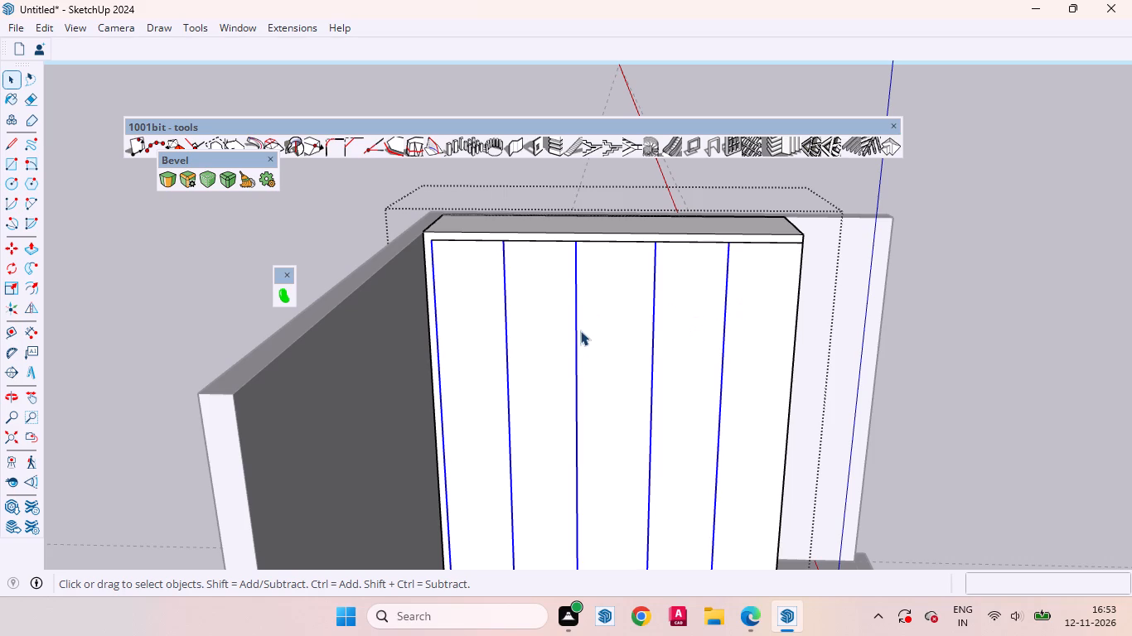
{"action": "key", "text": "m"}
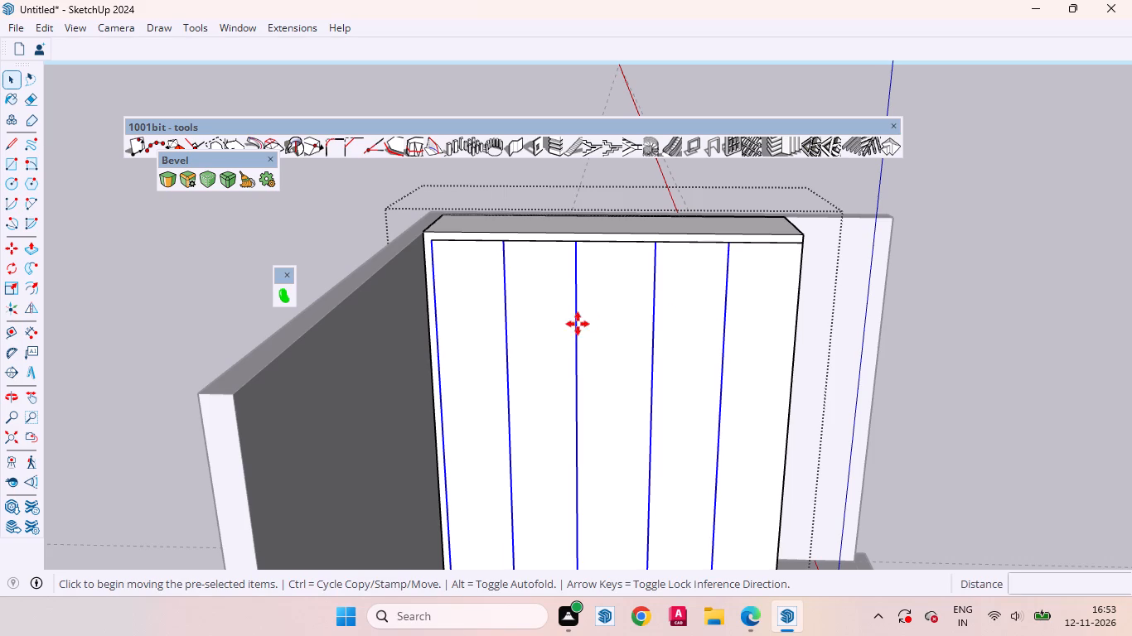
{"action": "scroll", "coordinate": [596, 330], "scroll_direction": "up", "scroll_amount": 3}
{"action": "left_click", "coordinate": [519, 336]}
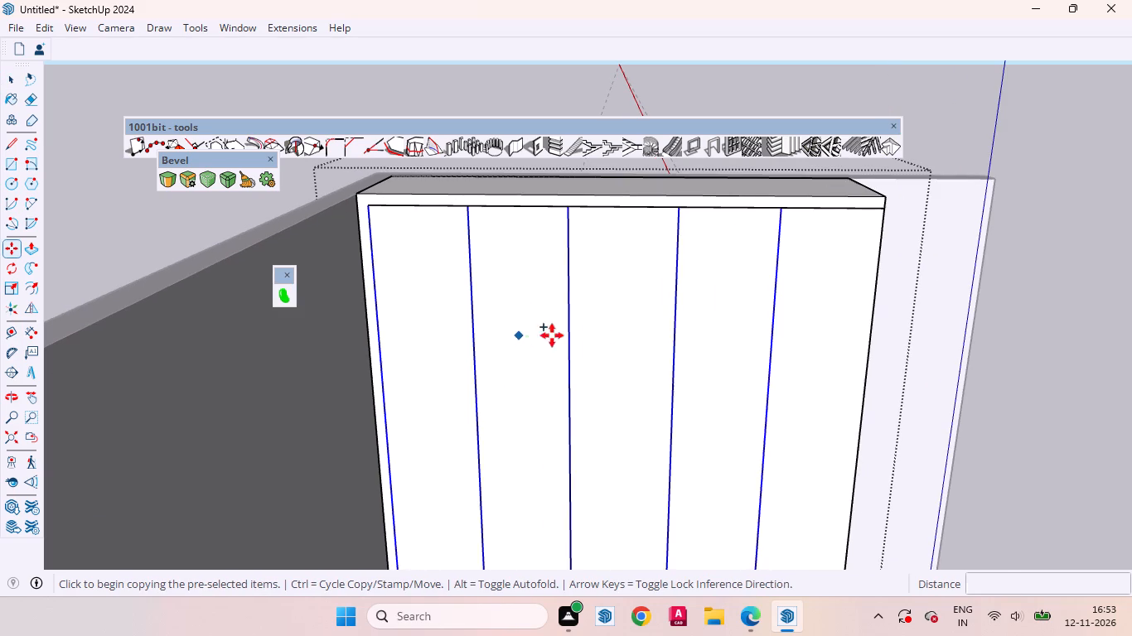
{"action": "type", "text": "3mm"}
{"action": "key", "text": "Return"}
{"action": "key", "text": "space"}
Erase the overlapping line stubs at the first panel's top outer corner and at the top of the first division gap.
{"action": "left_click", "coordinate": [440, 286]}
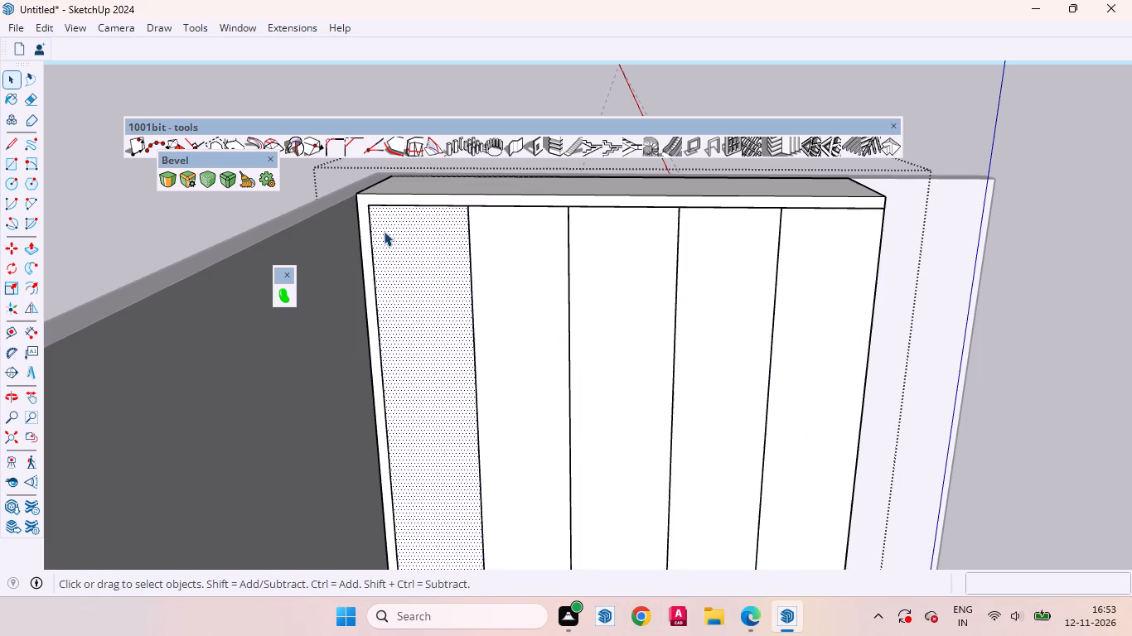
{"action": "scroll", "coordinate": [384, 231], "scroll_direction": "up", "scroll_amount": 20}
{"action": "scroll", "coordinate": [384, 231], "scroll_direction": "up", "scroll_amount": 7}
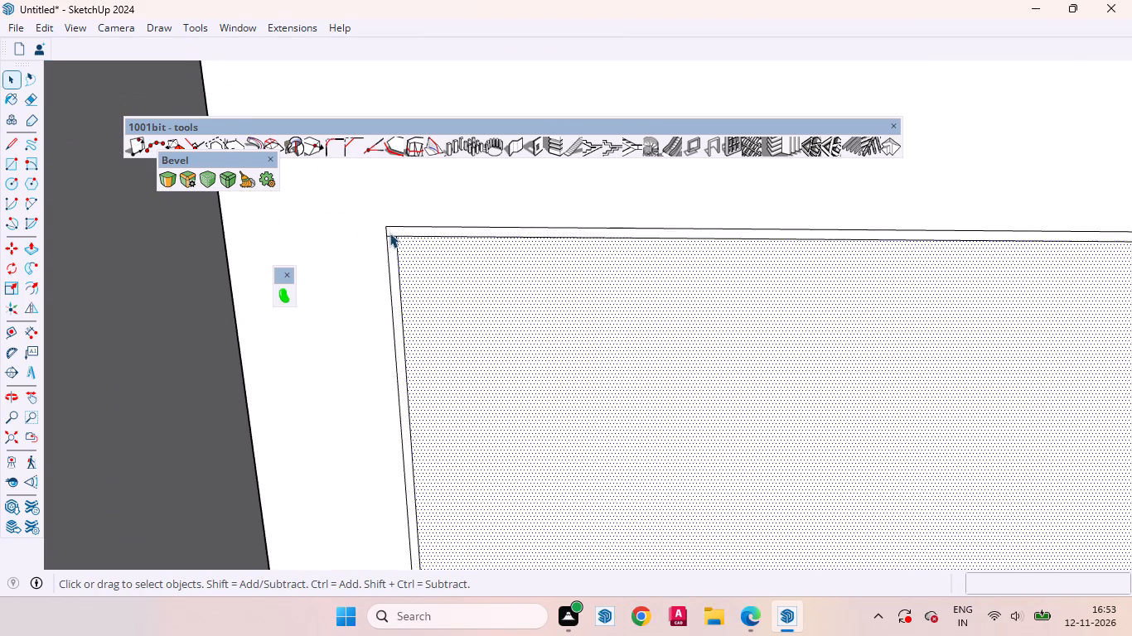
{"action": "scroll", "coordinate": [389, 233], "scroll_direction": "up", "scroll_amount": 3}
{"action": "left_click", "coordinate": [392, 238]}
{"action": "right_click", "coordinate": [392, 238]}
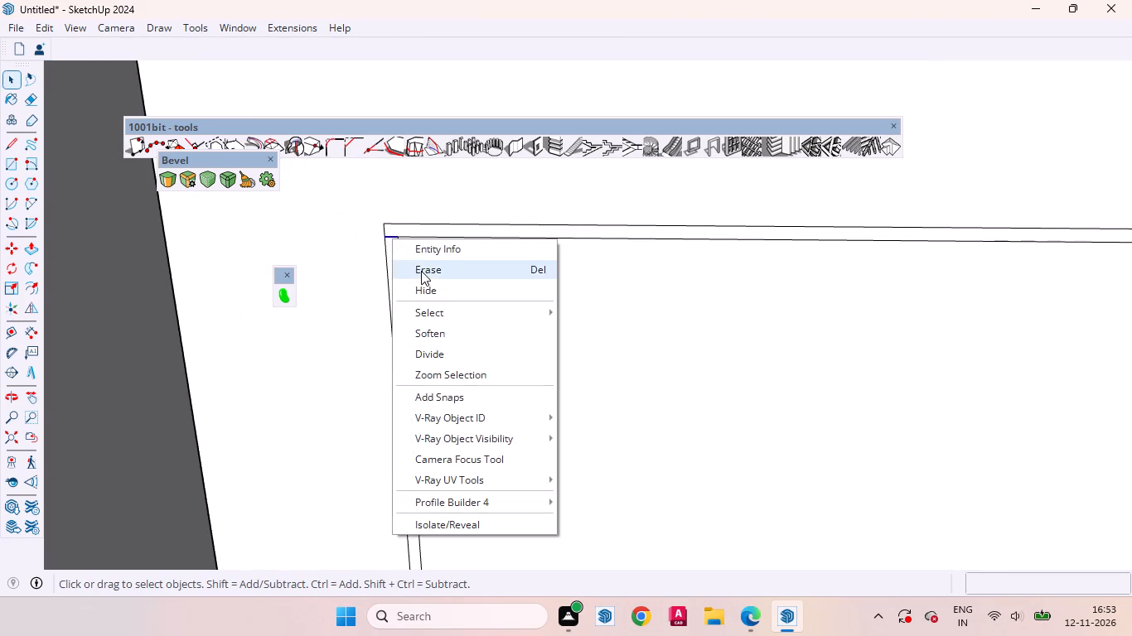
{"action": "left_click", "coordinate": [421, 271]}
{"action": "scroll", "coordinate": [391, 263], "scroll_direction": "down", "scroll_amount": 20}
{"action": "scroll", "coordinate": [391, 263], "scroll_direction": "down", "scroll_amount": 3}
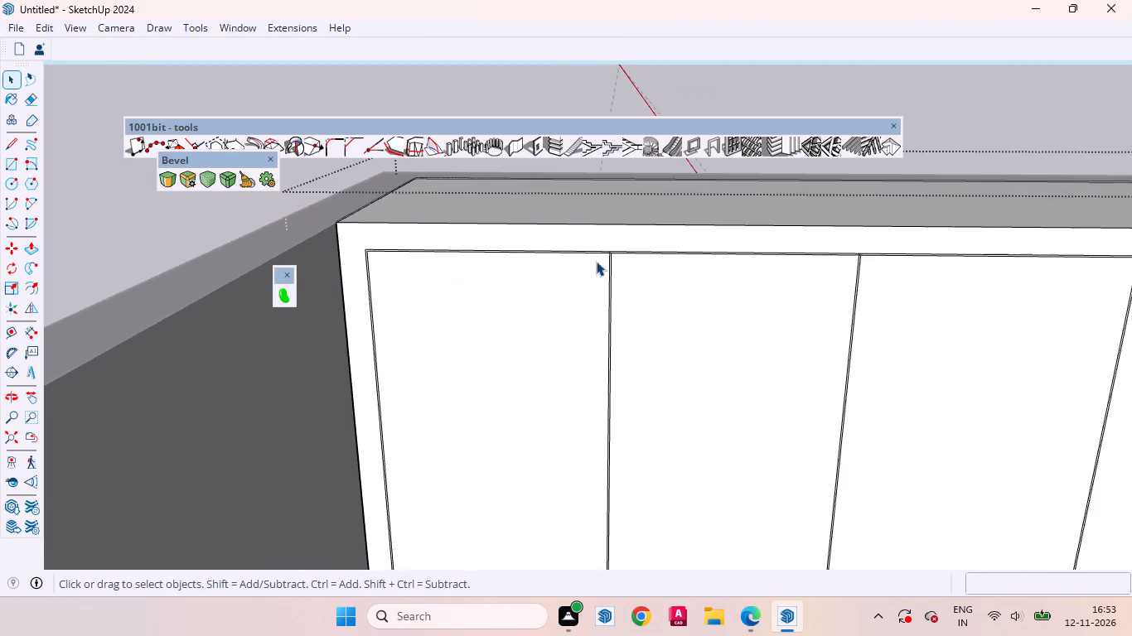
{"action": "scroll", "coordinate": [602, 260], "scroll_direction": "up", "scroll_amount": 20}
{"action": "scroll", "coordinate": [602, 260], "scroll_direction": "up", "scroll_amount": 6}
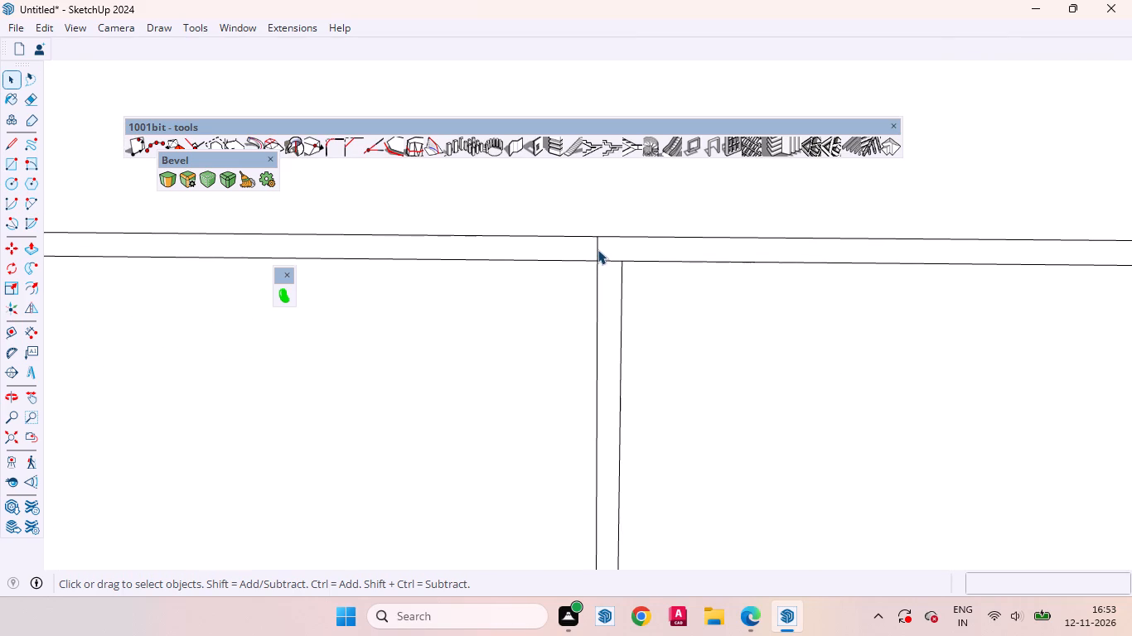
{"action": "left_click", "coordinate": [597, 249]}
{"action": "right_click", "coordinate": [597, 249]}
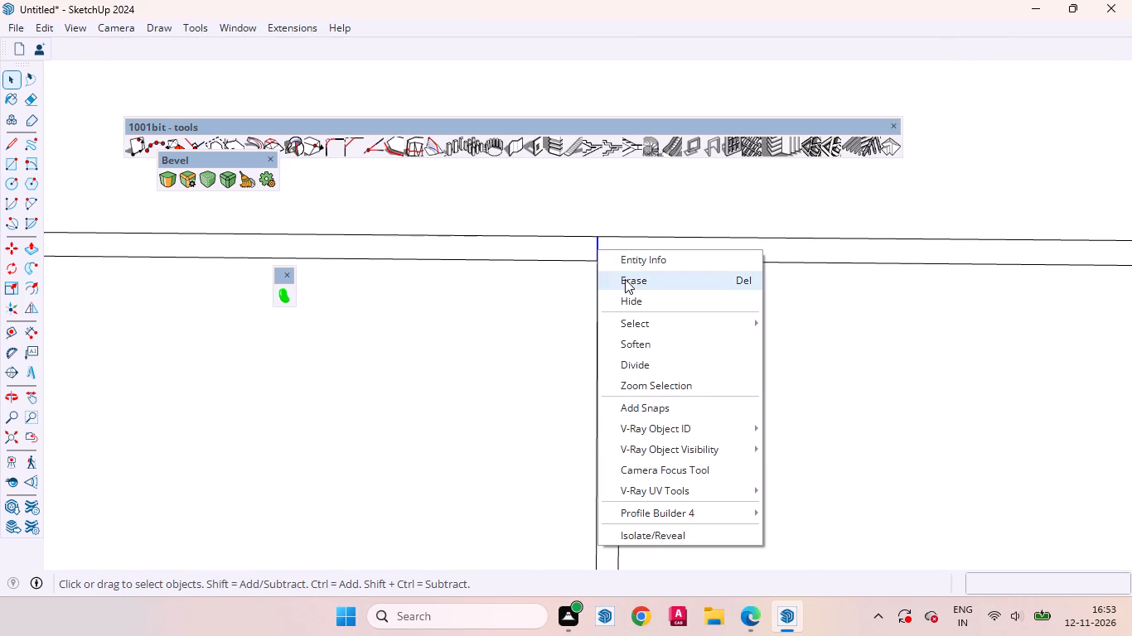
{"action": "left_click", "coordinate": [625, 279]}
{"action": "left_click", "coordinate": [607, 259]}
{"action": "right_click", "coordinate": [607, 259]}
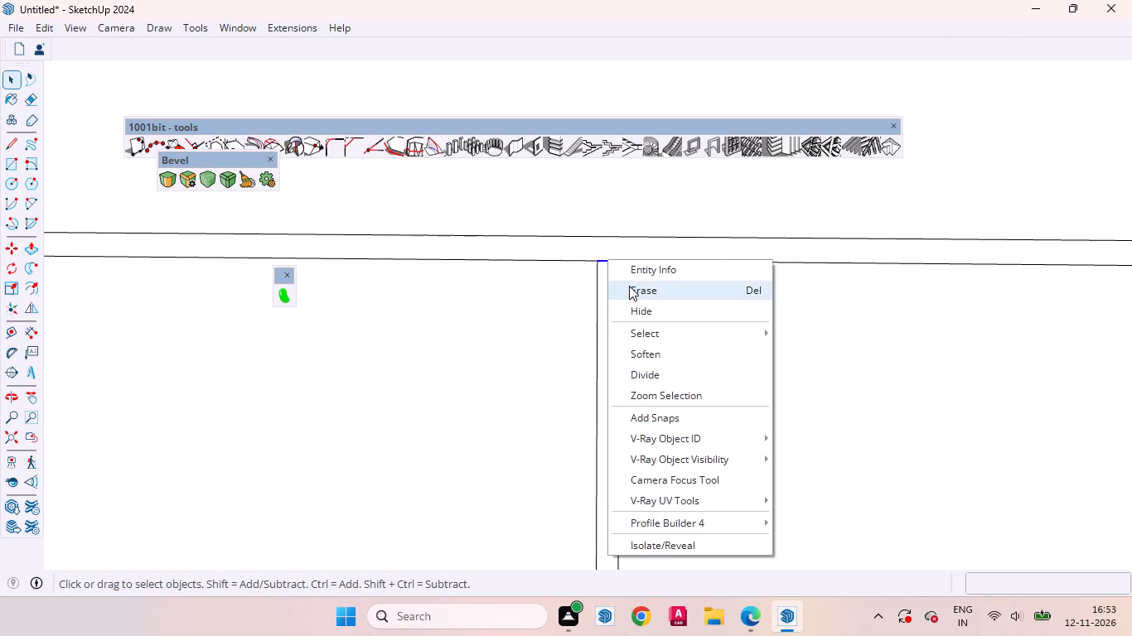
{"action": "left_click", "coordinate": [629, 286]}
Erase the overlapping line stubs where the second division gap, counted from the side wall, meets the top gap.
{"action": "scroll", "coordinate": [559, 283], "scroll_direction": "down", "scroll_amount": 13}
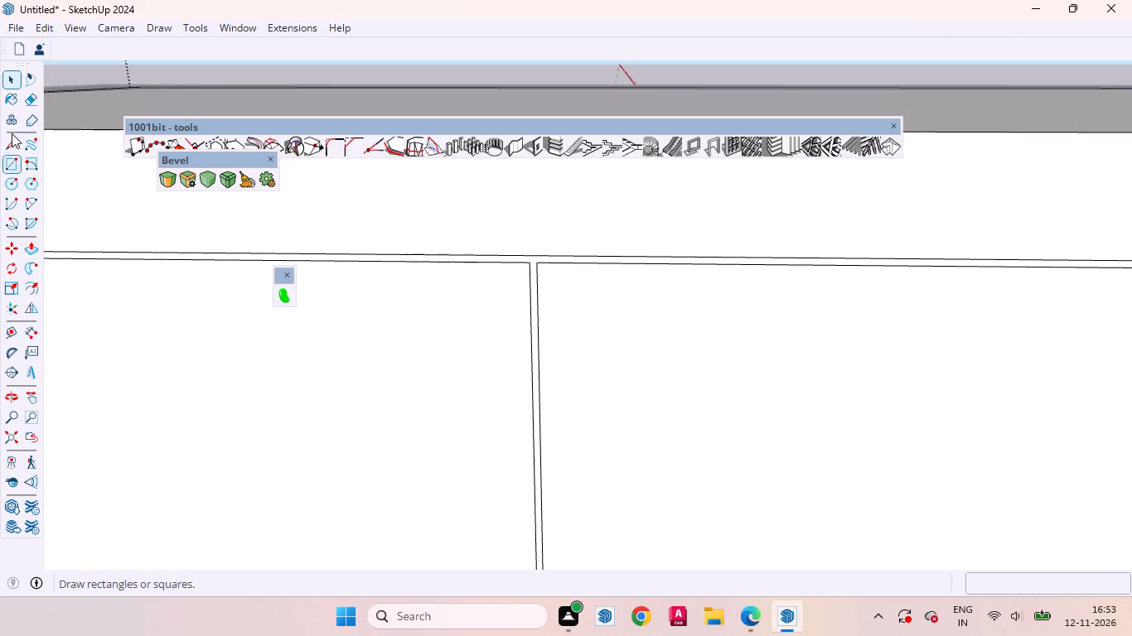
{"action": "left_click", "coordinate": [34, 94]}
{"action": "scroll", "coordinate": [428, 605], "scroll_direction": "down", "scroll_amount": 9}
{"action": "scroll", "coordinate": [358, 458], "scroll_direction": "up", "scroll_amount": 1}
{"action": "scroll", "coordinate": [324, 450], "scroll_direction": "down", "scroll_amount": 8}
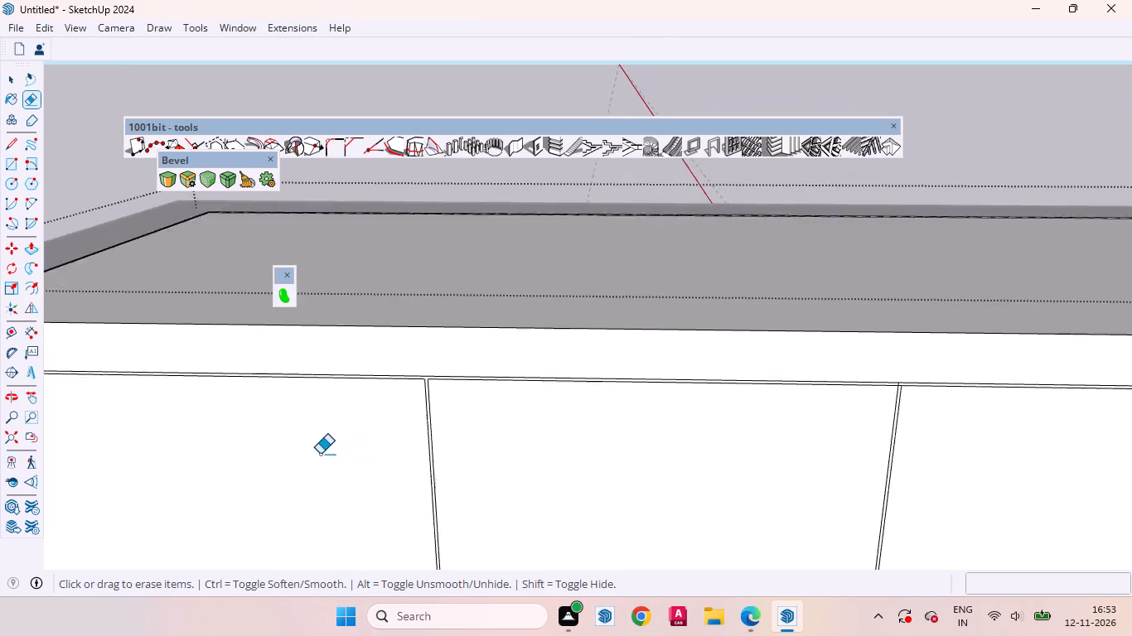
{"action": "scroll", "coordinate": [320, 454], "scroll_direction": "down", "scroll_amount": 2}
{"action": "scroll", "coordinate": [787, 475], "scroll_direction": "up", "scroll_amount": 20}
{"action": "scroll", "coordinate": [787, 475], "scroll_direction": "up", "scroll_amount": 3}
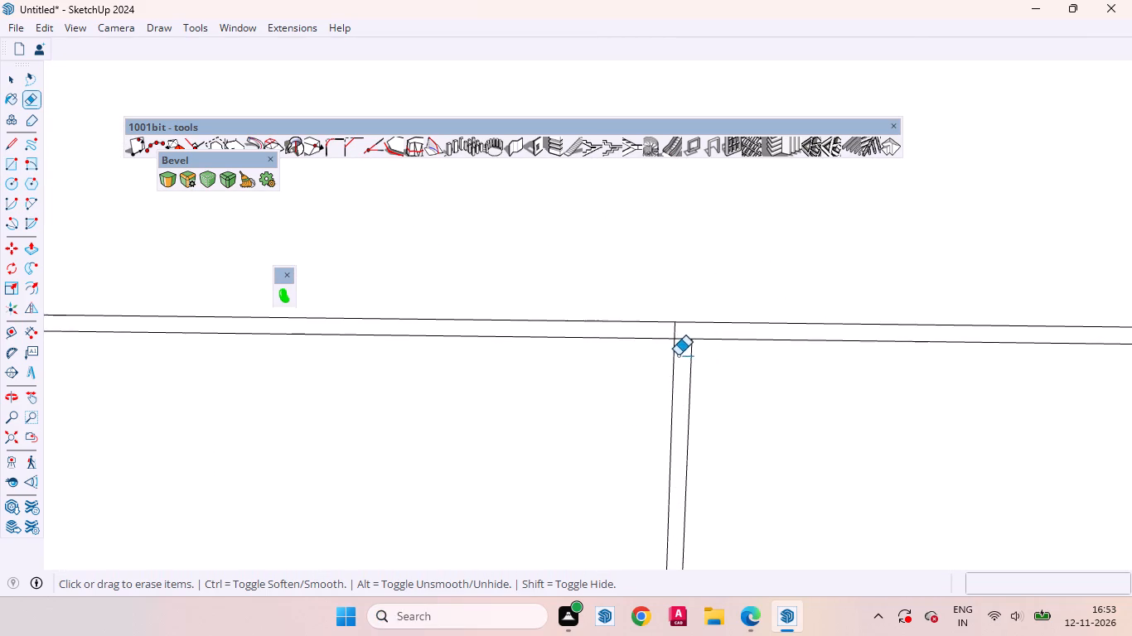
{"action": "scroll", "coordinate": [678, 355], "scroll_direction": "up", "scroll_amount": 5}
{"action": "left_click_drag", "start_coordinate": [651, 308], "coordinate": [688, 338]}
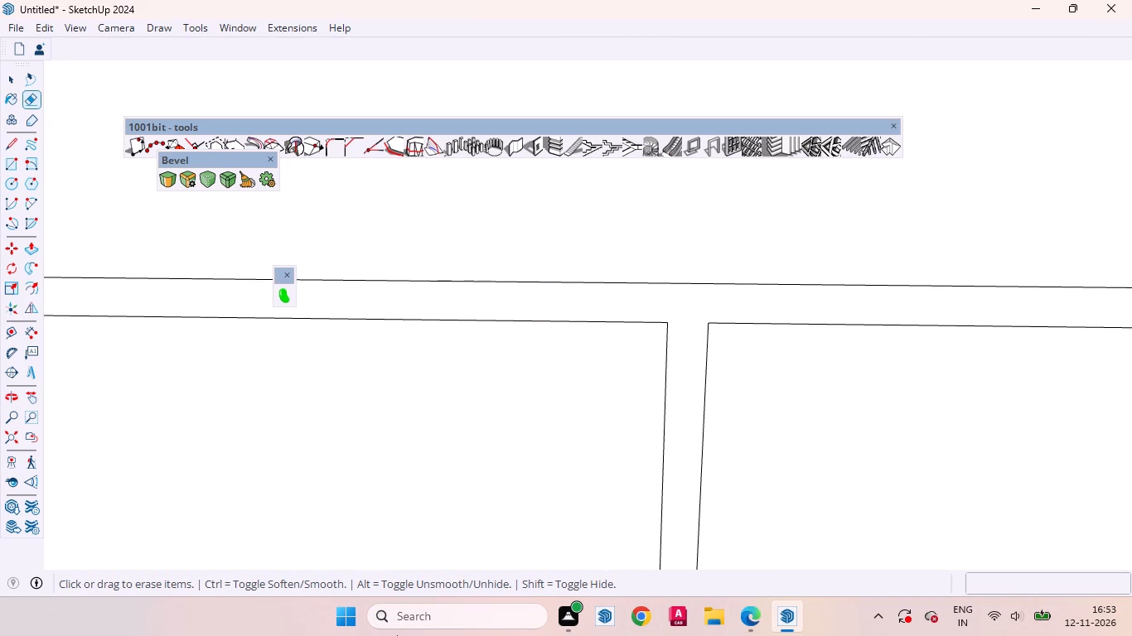
Erase the overlapping line stubs where the fourth division gap meets the gap along the top of the door panels.
{"action": "scroll", "coordinate": [517, 475], "scroll_direction": "down", "scroll_amount": 8}
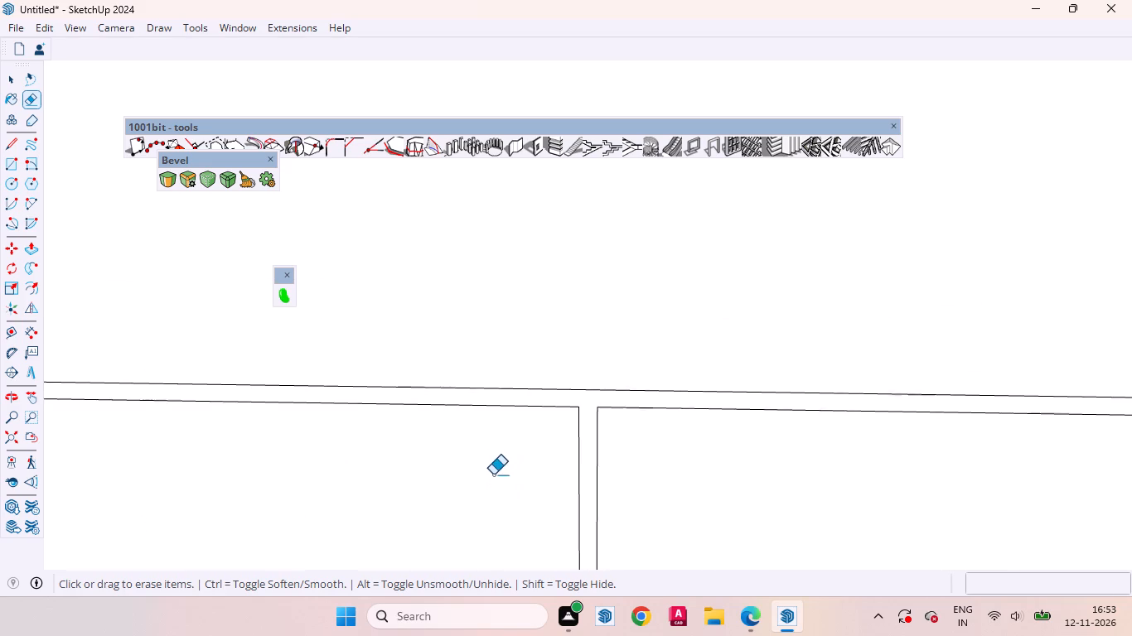
{"action": "scroll", "coordinate": [482, 465], "scroll_direction": "down", "scroll_amount": 20}
{"action": "scroll", "coordinate": [482, 465], "scroll_direction": "down", "scroll_amount": 9}
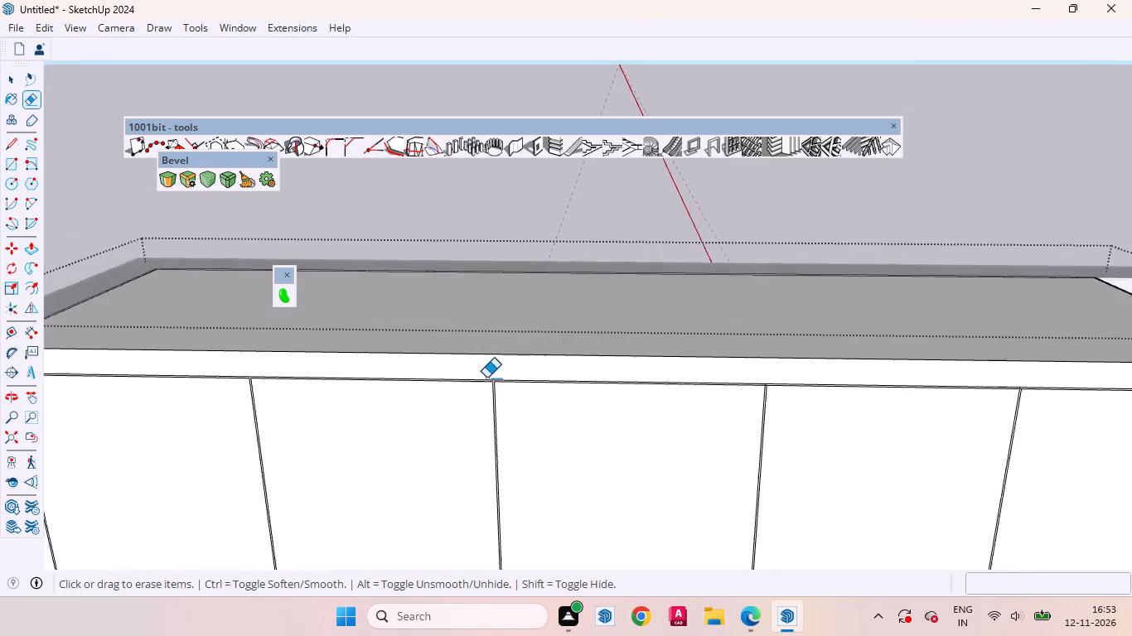
{"action": "scroll", "coordinate": [486, 378], "scroll_direction": "down", "scroll_amount": 5}
{"action": "scroll", "coordinate": [720, 392], "scroll_direction": "up", "scroll_amount": 16}
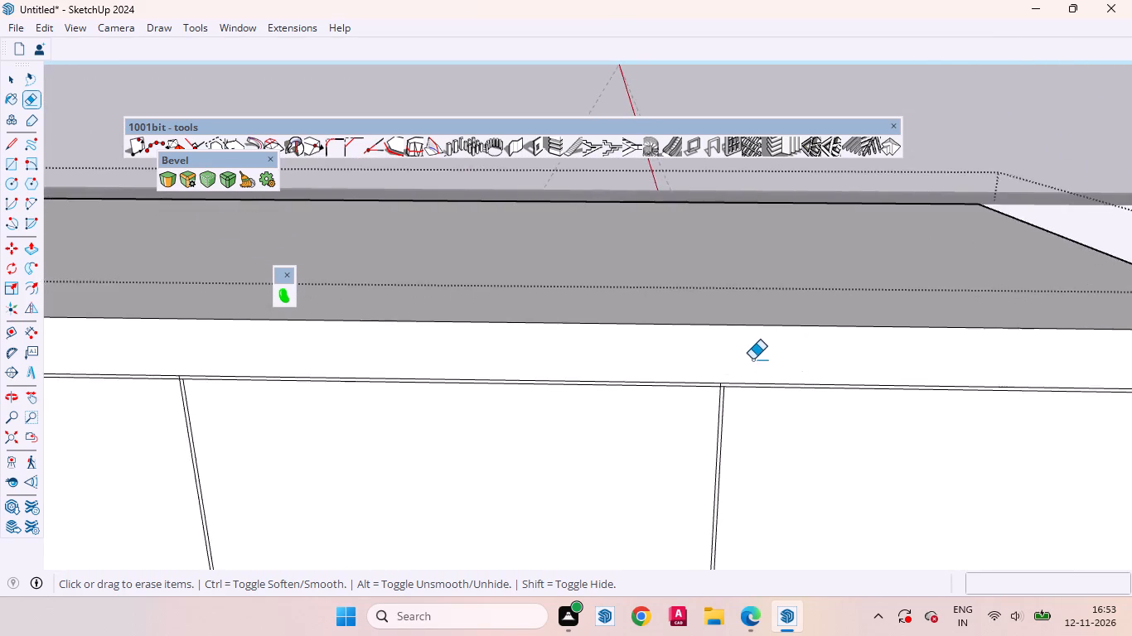
{"action": "scroll", "coordinate": [752, 359], "scroll_direction": "up", "scroll_amount": 11}
{"action": "scroll", "coordinate": [714, 436], "scroll_direction": "up", "scroll_amount": 6}
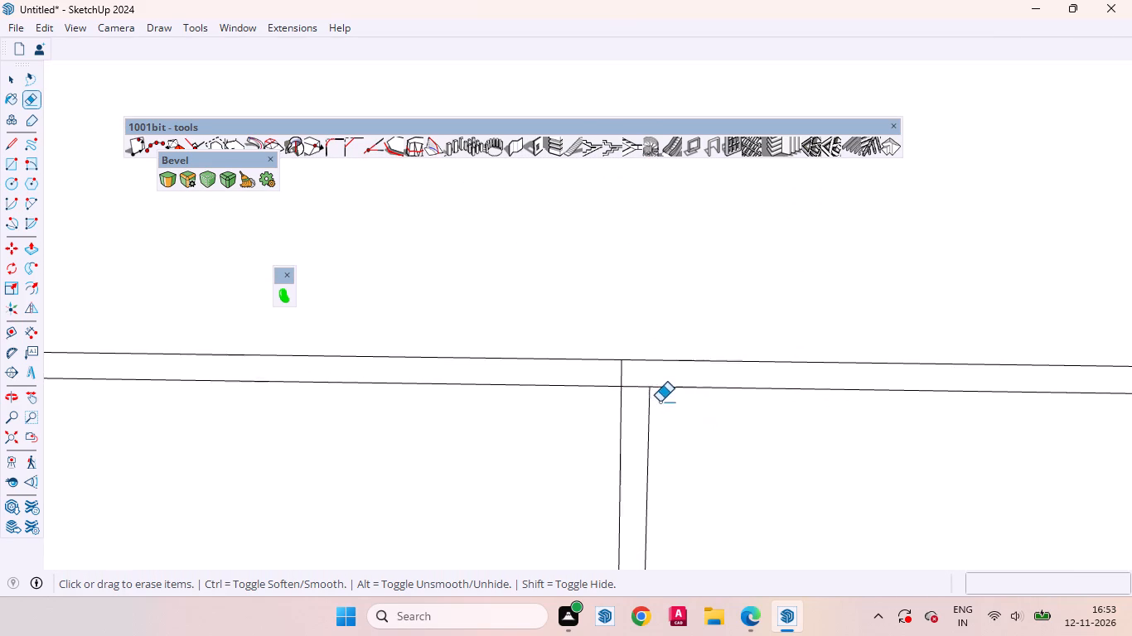
{"action": "scroll", "coordinate": [660, 402], "scroll_direction": "up", "scroll_amount": 15}
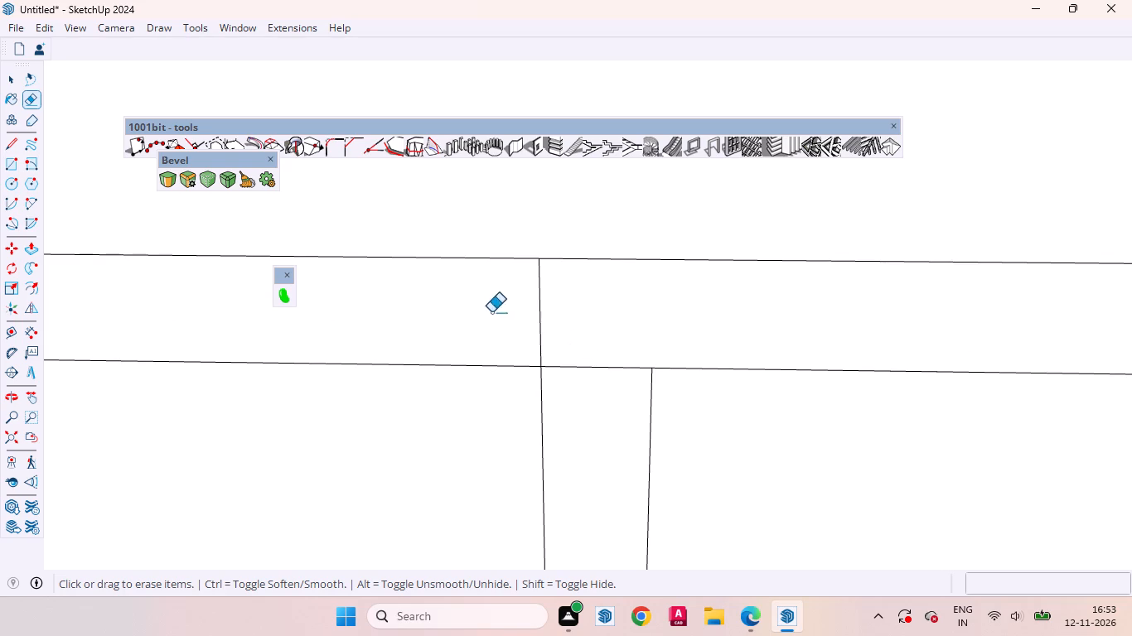
{"action": "left_click_drag", "start_coordinate": [491, 312], "coordinate": [604, 408]}
Erase the overlapping line stubs where the third division gap meets the gap along the top of the door panels.
{"action": "scroll", "coordinate": [795, 406], "scroll_direction": "down", "scroll_amount": 13}
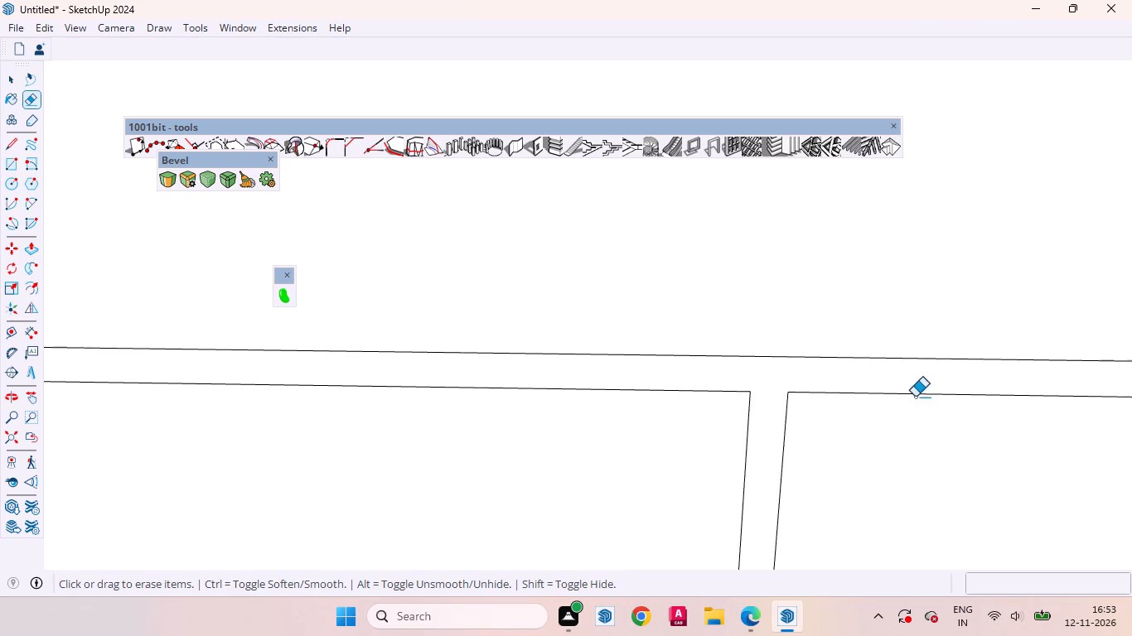
{"action": "scroll", "coordinate": [915, 397], "scroll_direction": "down", "scroll_amount": 8}
{"action": "scroll", "coordinate": [835, 371], "scroll_direction": "up", "scroll_amount": 1}
{"action": "scroll", "coordinate": [835, 373], "scroll_direction": "down", "scroll_amount": 20}
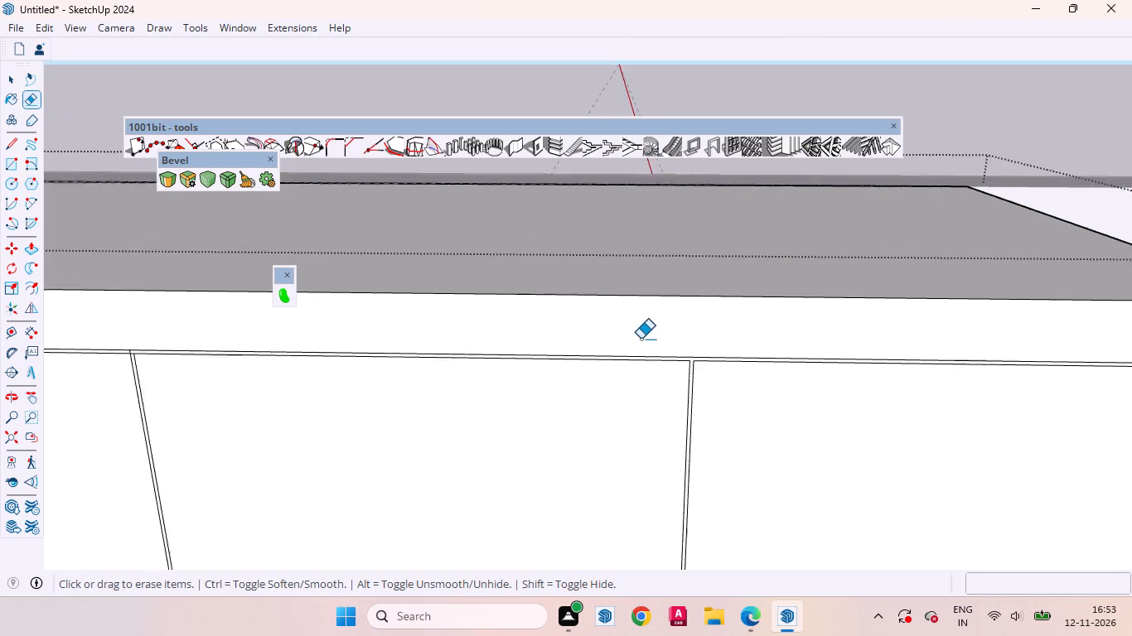
{"action": "scroll", "coordinate": [641, 339], "scroll_direction": "down", "scroll_amount": 8}
{"action": "scroll", "coordinate": [364, 343], "scroll_direction": "up", "scroll_amount": 7}
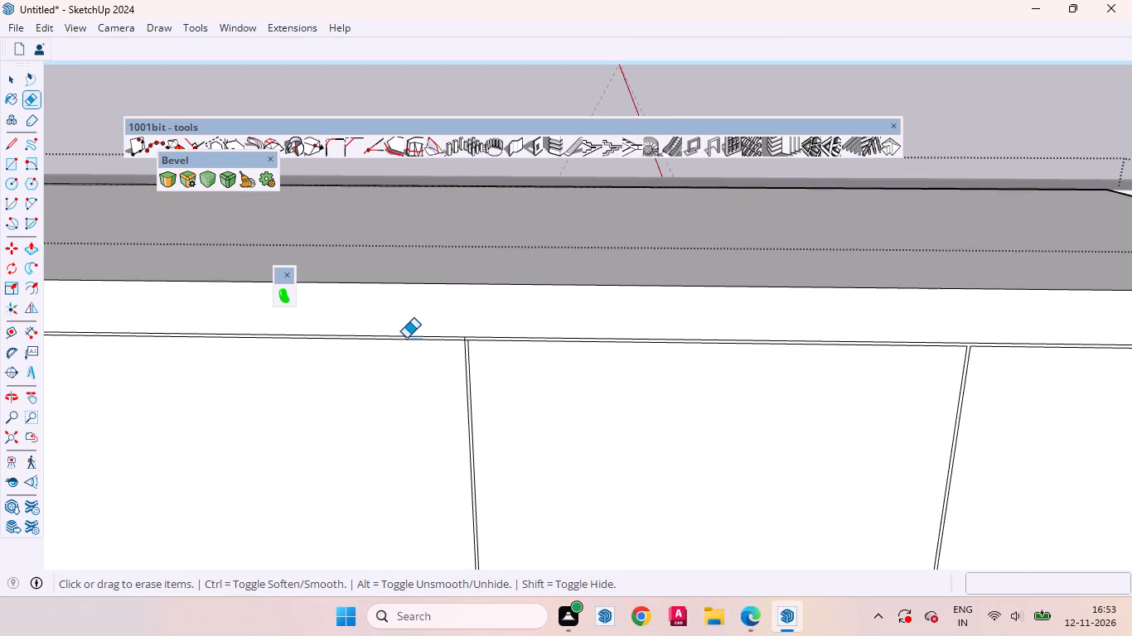
{"action": "scroll", "coordinate": [455, 365], "scroll_direction": "up", "scroll_amount": 10}
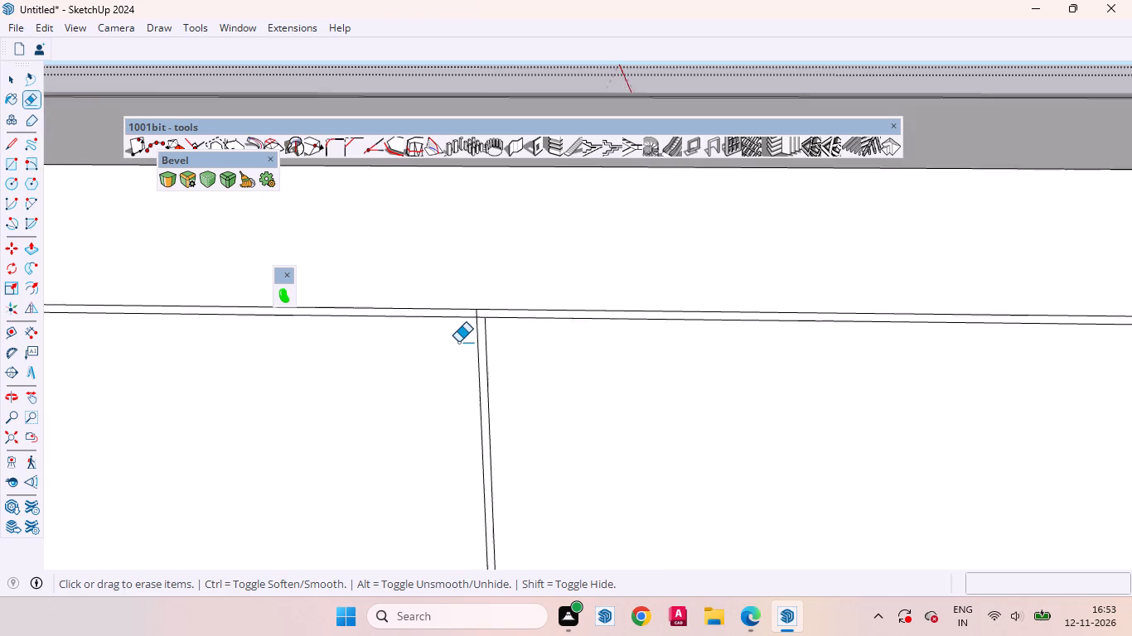
{"action": "scroll", "coordinate": [458, 342], "scroll_direction": "up", "scroll_amount": 15}
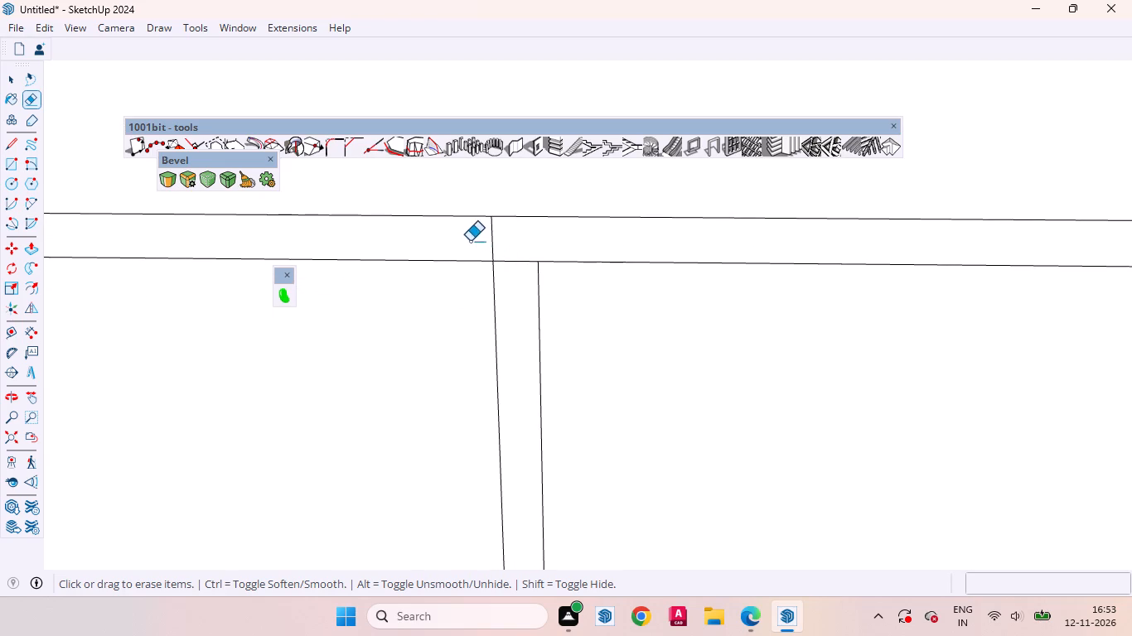
{"action": "left_click_drag", "start_coordinate": [488, 241], "coordinate": [517, 287]}
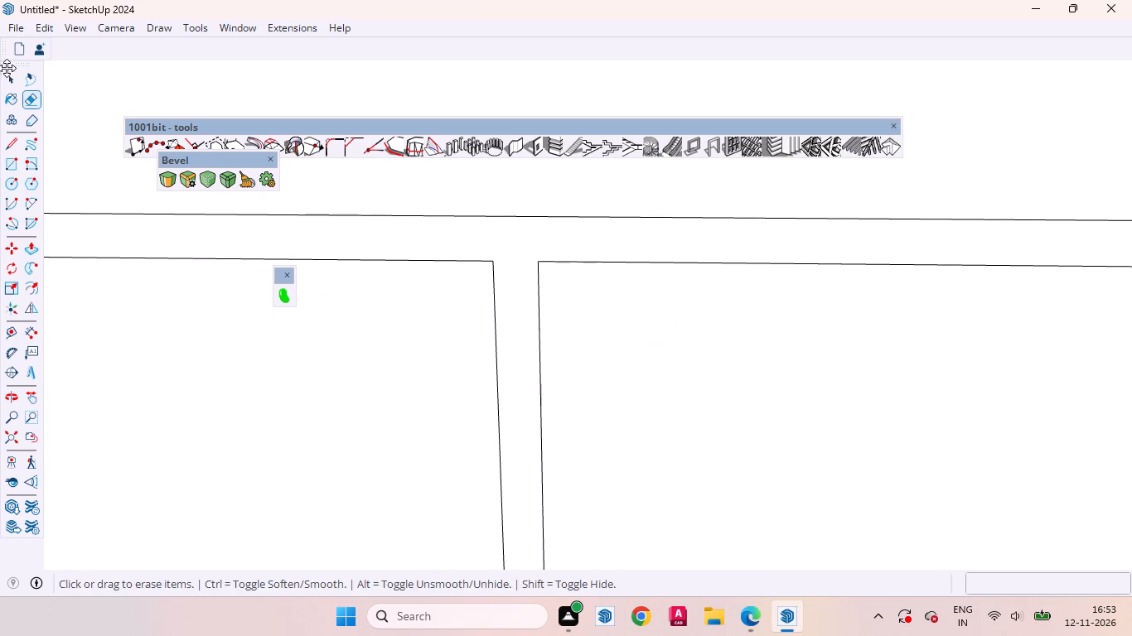
{"action": "left_click", "coordinate": [14, 78]}
Offset the outline of the middle door panel 18 mm inward.
{"action": "scroll", "coordinate": [885, 296], "scroll_direction": "down", "scroll_amount": 16}
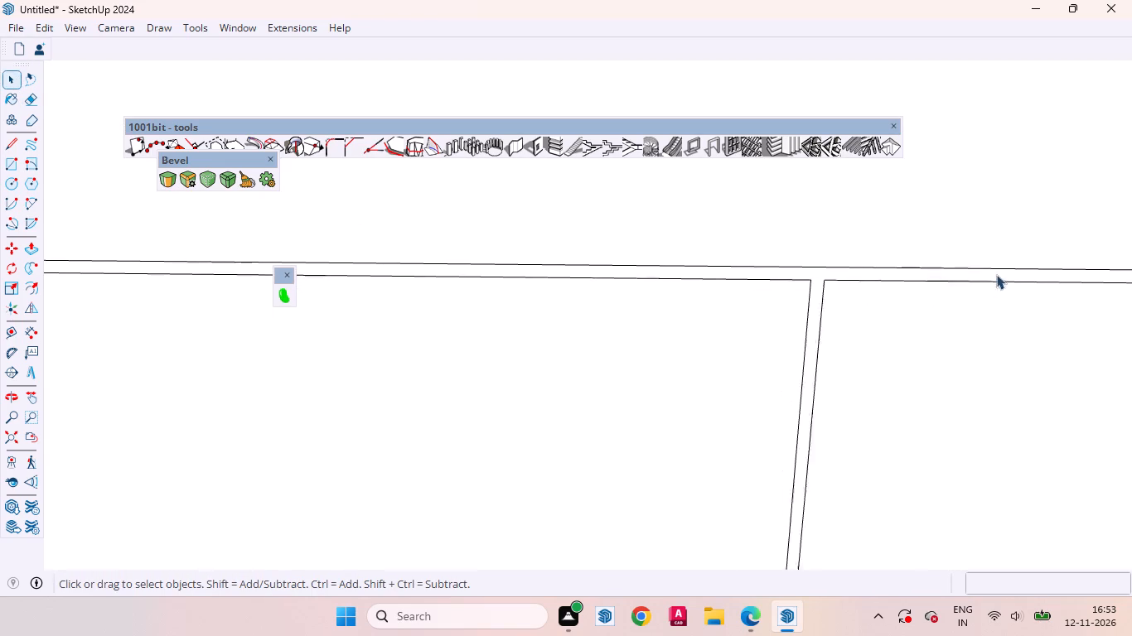
{"action": "scroll", "coordinate": [996, 274], "scroll_direction": "down", "scroll_amount": 20}
{"action": "scroll", "coordinate": [996, 274], "scroll_direction": "down", "scroll_amount": 2}
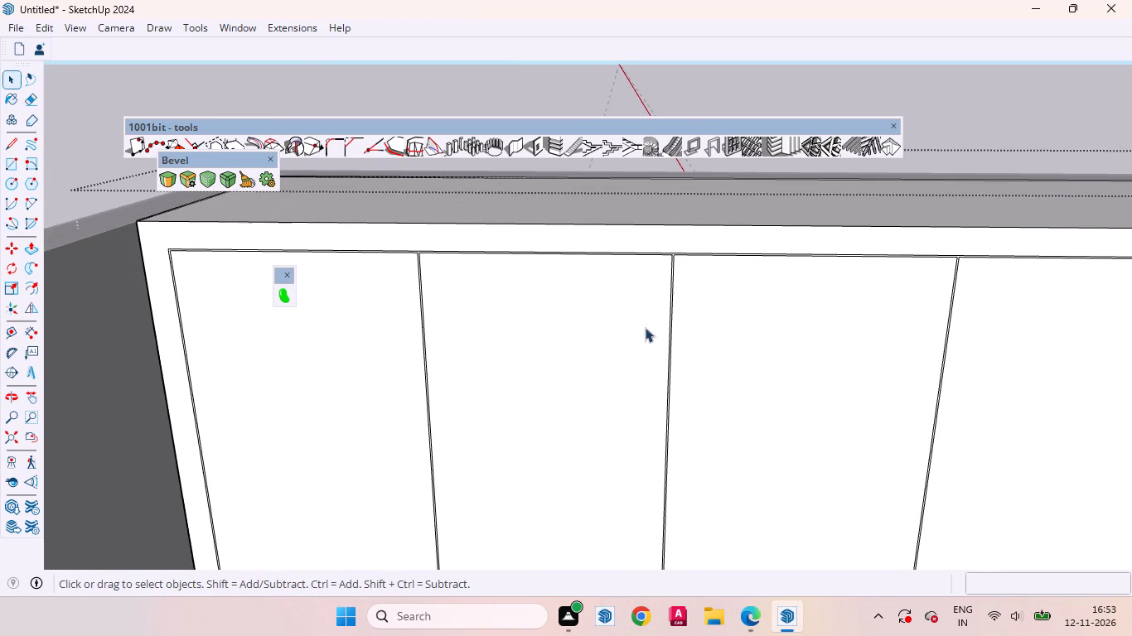
{"action": "left_click", "coordinate": [562, 330]}
{"action": "left_click", "coordinate": [869, 381]}
{"action": "scroll", "coordinate": [780, 352], "scroll_direction": "down", "scroll_amount": 4}
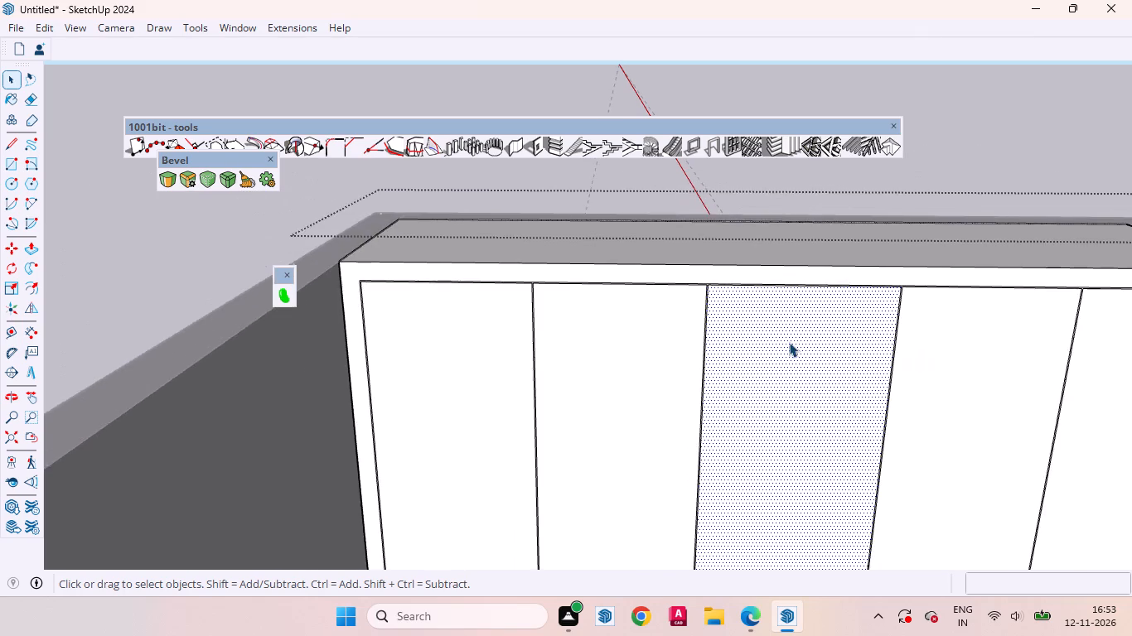
{"action": "scroll", "coordinate": [789, 341], "scroll_direction": "down", "scroll_amount": 4}
{"action": "middle_click_drag", "start_coordinate": [691, 402], "coordinate": [666, 352]}
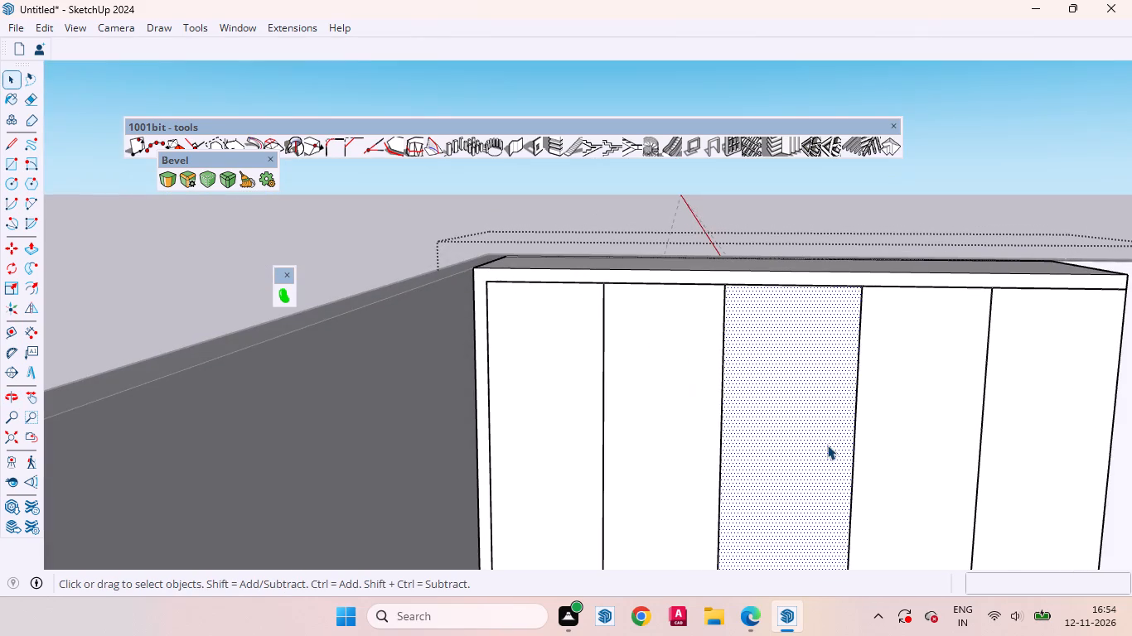
{"action": "key", "text": "f"}
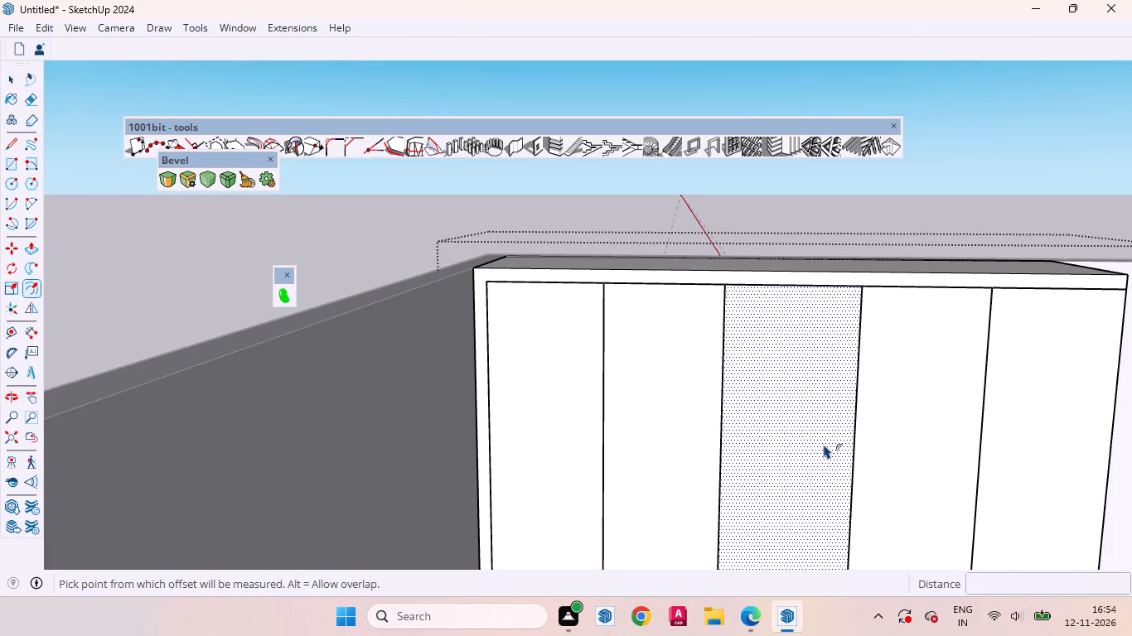
{"action": "scroll", "coordinate": [810, 426], "scroll_direction": "up", "scroll_amount": 8}
{"action": "left_click", "coordinate": [708, 291]}
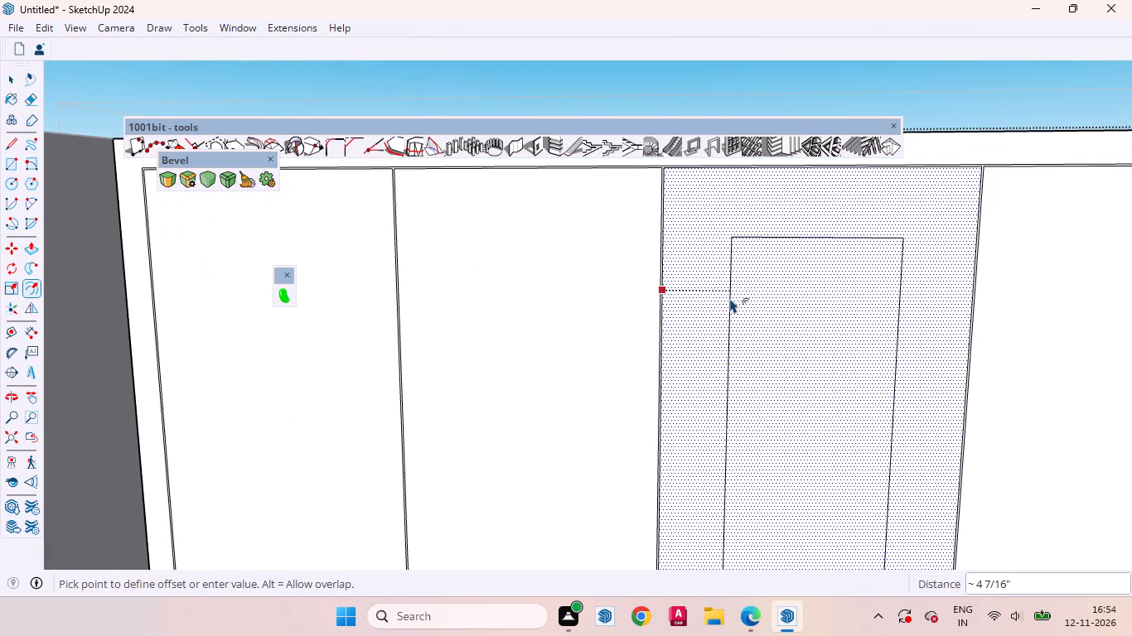
{"action": "type", "text": "18mm"}
{"action": "key", "text": "Return"}
{"action": "key", "text": "space"}
Push the middle panel's inner face 580 mm into the wardrobe, leaving the 18 mm frame around the opening.
{"action": "left_click", "coordinate": [775, 340]}
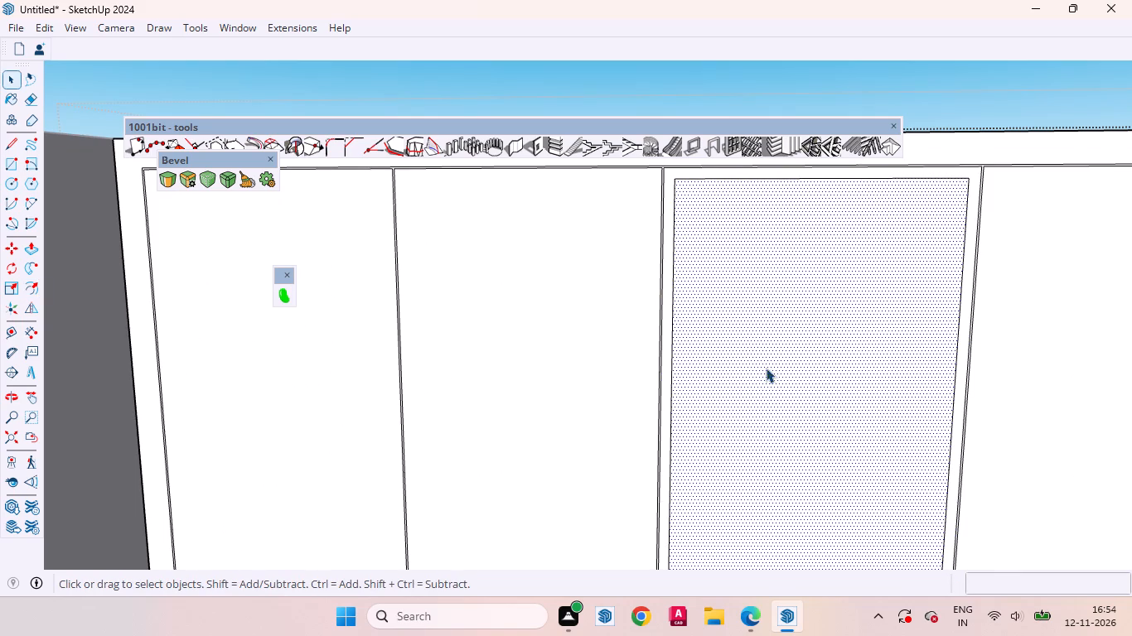
{"action": "scroll", "coordinate": [738, 377], "scroll_direction": "down", "scroll_amount": 3}
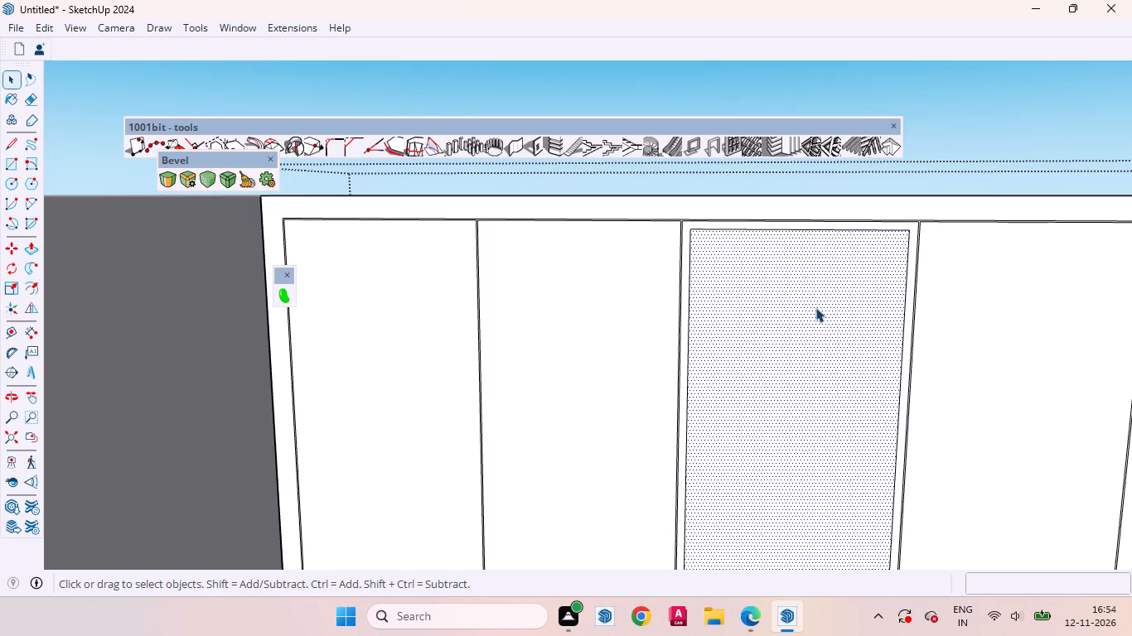
{"action": "key", "text": "p"}
{"action": "left_click", "coordinate": [809, 349]}
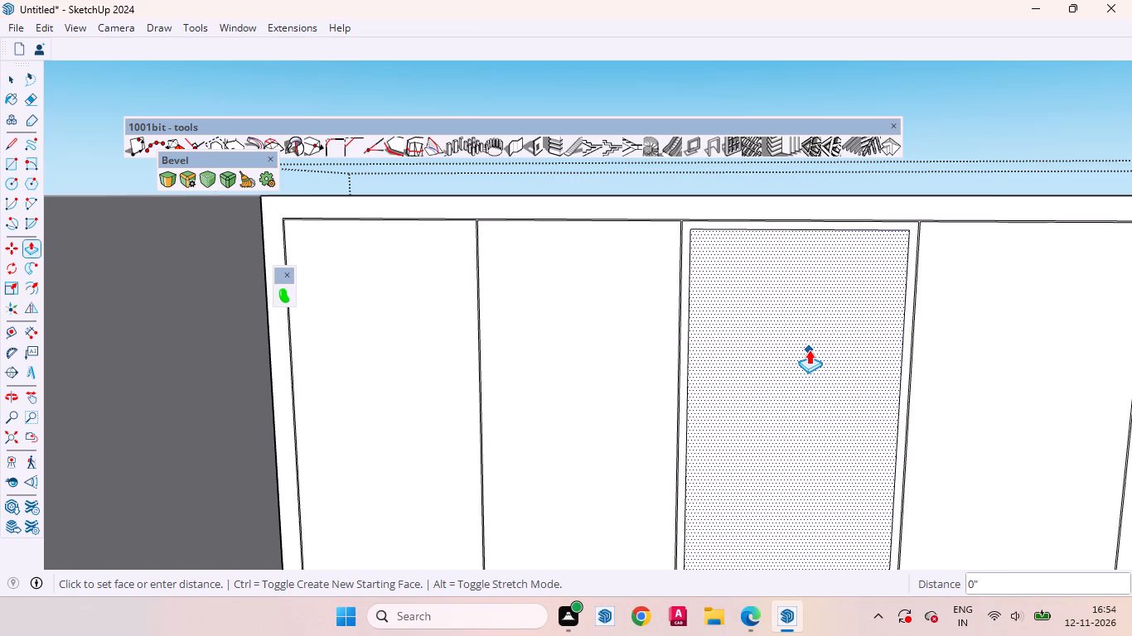
{"action": "type", "text": "58"}
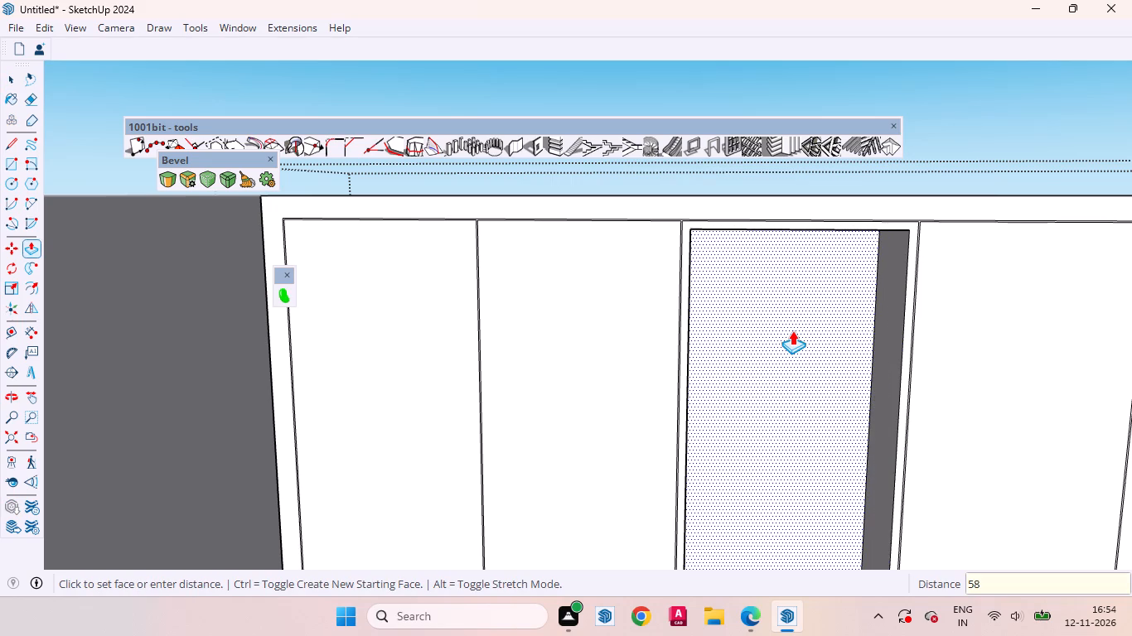
{"action": "key", "text": "0"}
{"action": "type", "text": "mm"}
{"action": "key", "text": "Return"}
{"action": "key", "text": "space"}
Push the connected 3 mm gap face between and above the door panels 18 mm into the wardrobe.
{"action": "scroll", "coordinate": [775, 334], "scroll_direction": "down", "scroll_amount": 18}
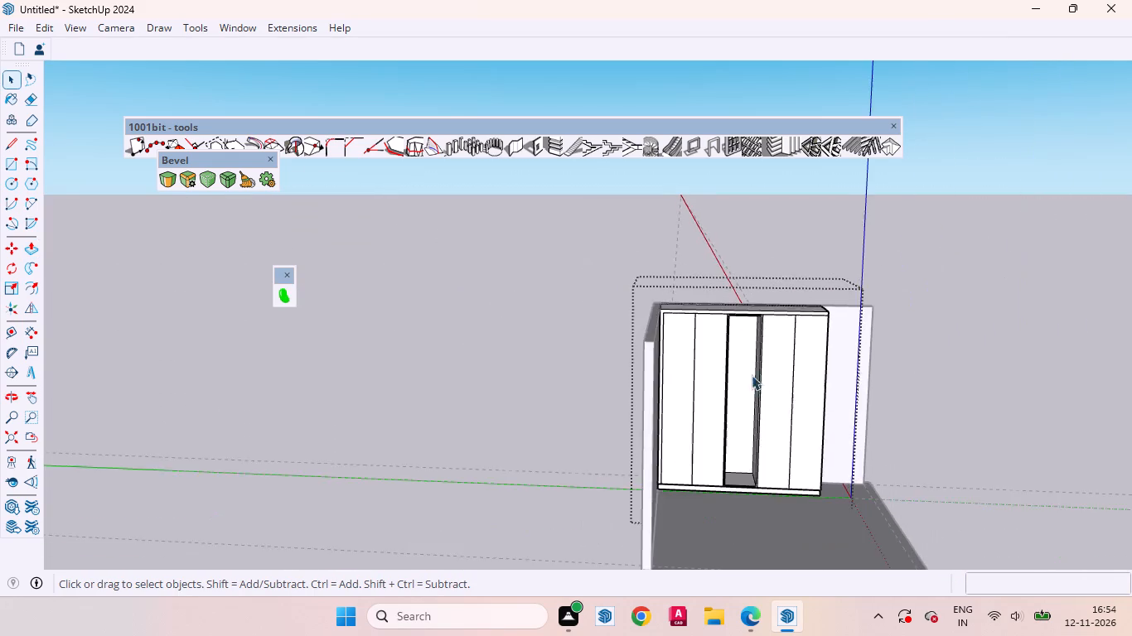
{"action": "scroll", "coordinate": [752, 375], "scroll_direction": "down", "scroll_amount": 1}
{"action": "middle_click_drag", "start_coordinate": [782, 421], "coordinate": [665, 444]}
{"action": "scroll", "coordinate": [707, 415], "scroll_direction": "up", "scroll_amount": 4}
{"action": "left_click", "coordinate": [707, 412]}
{"action": "left_click", "coordinate": [679, 412]}
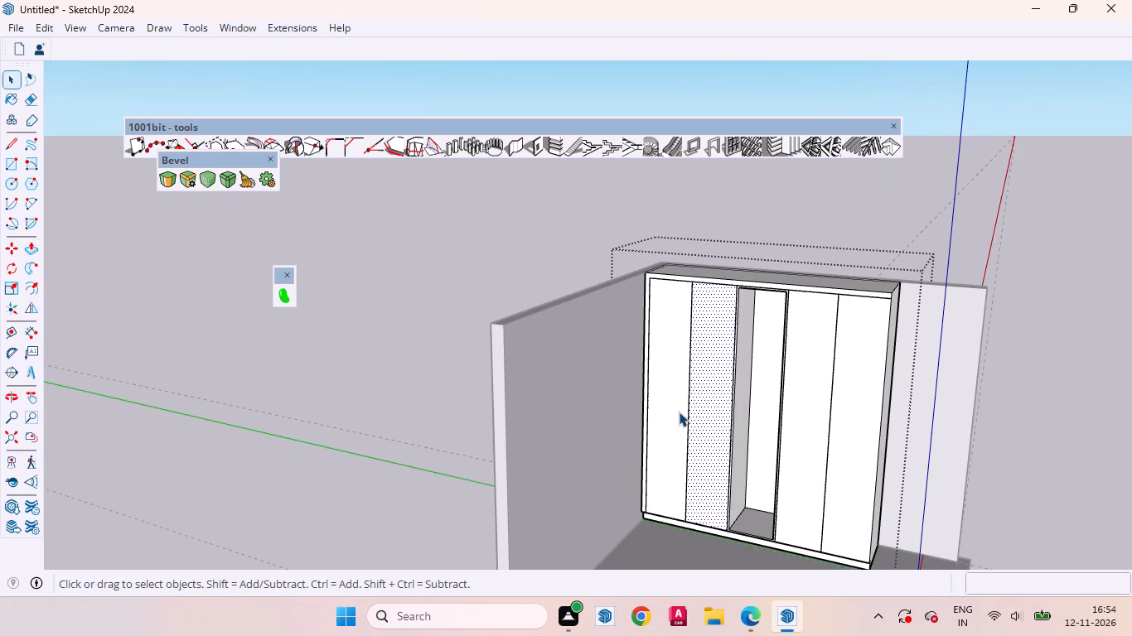
{"action": "scroll", "coordinate": [704, 406], "scroll_direction": "up", "scroll_amount": 3}
{"action": "scroll", "coordinate": [716, 440], "scroll_direction": "down", "scroll_amount": 3}
{"action": "middle_click_drag", "start_coordinate": [698, 436], "coordinate": [741, 383]}
{"action": "scroll", "coordinate": [695, 271], "scroll_direction": "up", "scroll_amount": 12}
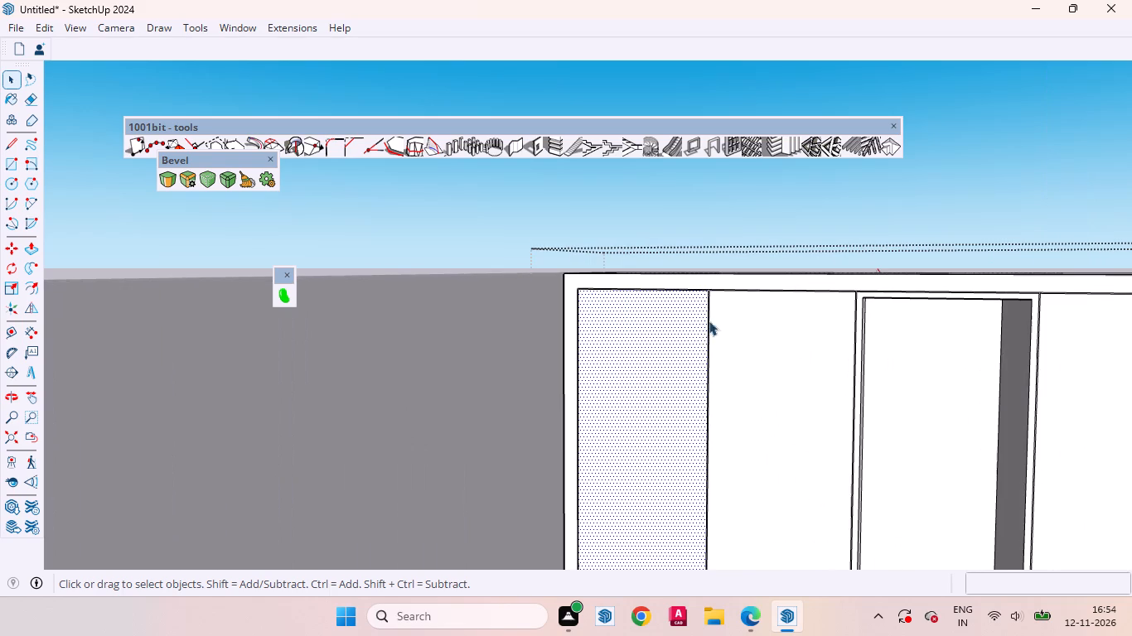
{"action": "left_click", "coordinate": [686, 379]}
{"action": "scroll", "coordinate": [696, 278], "scroll_direction": "up", "scroll_amount": 20}
{"action": "scroll", "coordinate": [696, 278], "scroll_direction": "up", "scroll_amount": 7}
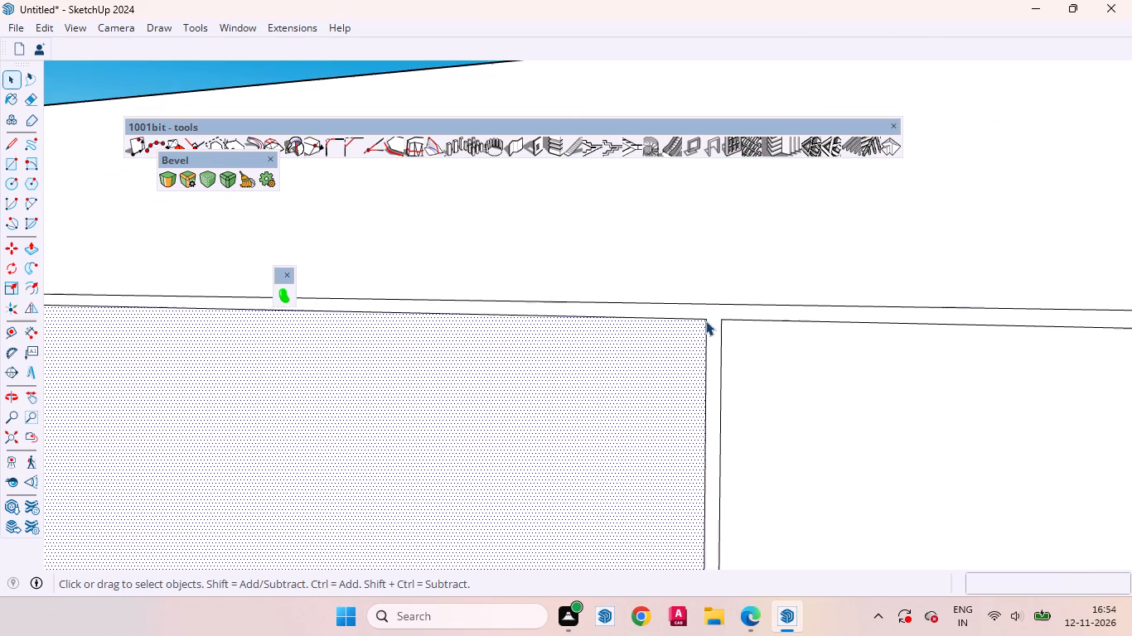
{"action": "left_click", "coordinate": [711, 316]}
{"action": "key", "text": "p"}
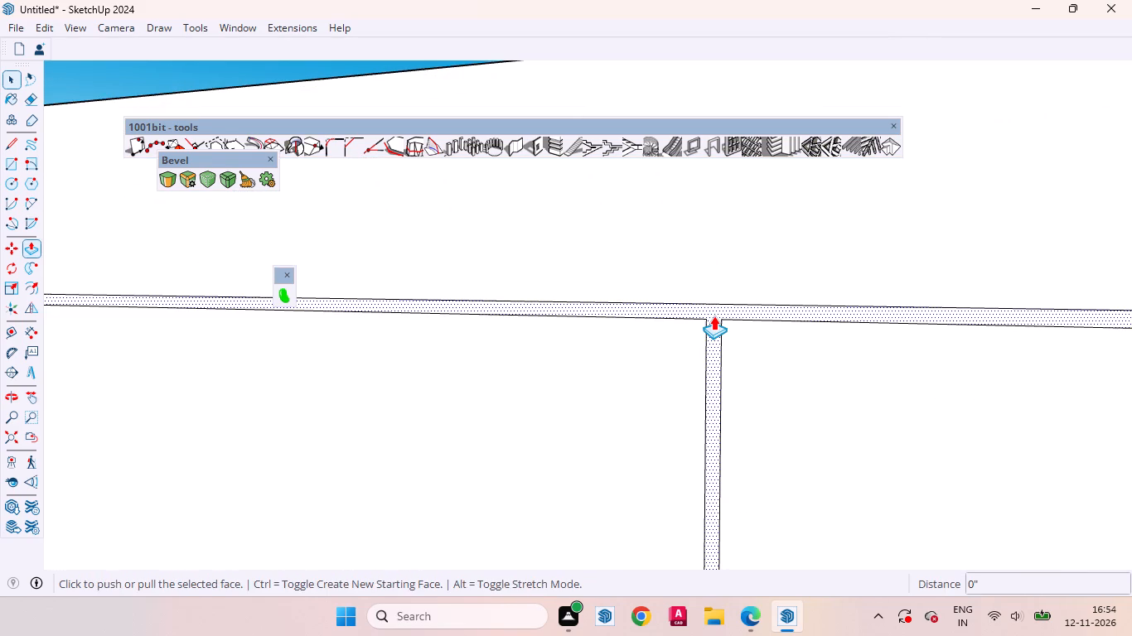
{"action": "left_click", "coordinate": [714, 316]}
{"action": "type", "text": "18mm"}
{"action": "key", "text": "Return"}
{"action": "key", "text": "space"}
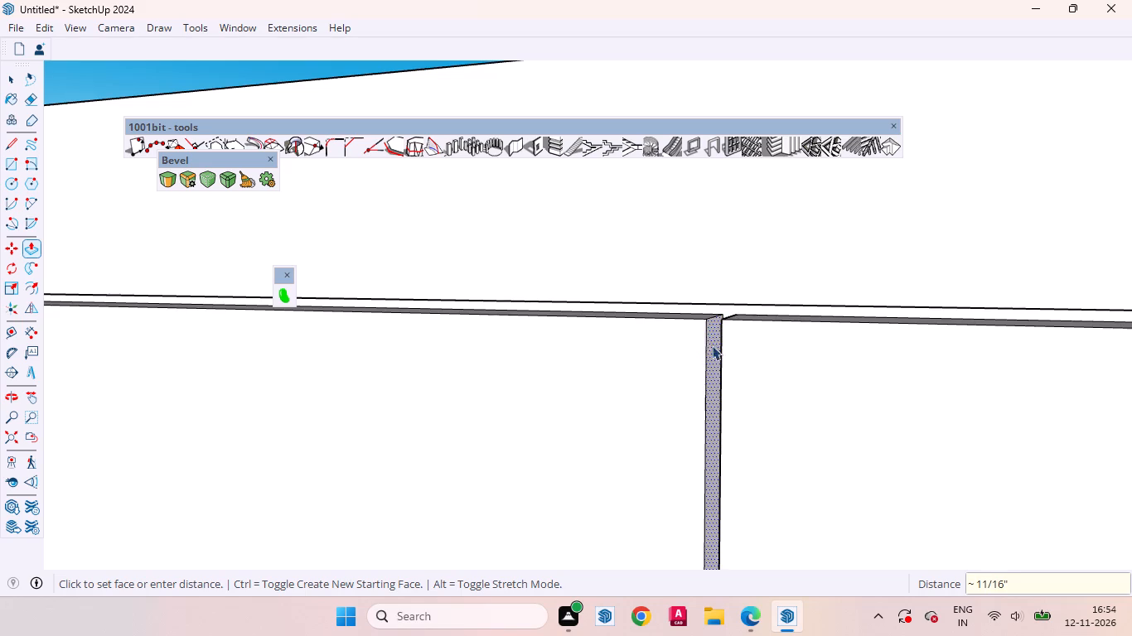
{"action": "scroll", "coordinate": [685, 339], "scroll_direction": "down", "scroll_amount": 20}
{"action": "scroll", "coordinate": [685, 339], "scroll_direction": "down", "scroll_amount": 9}
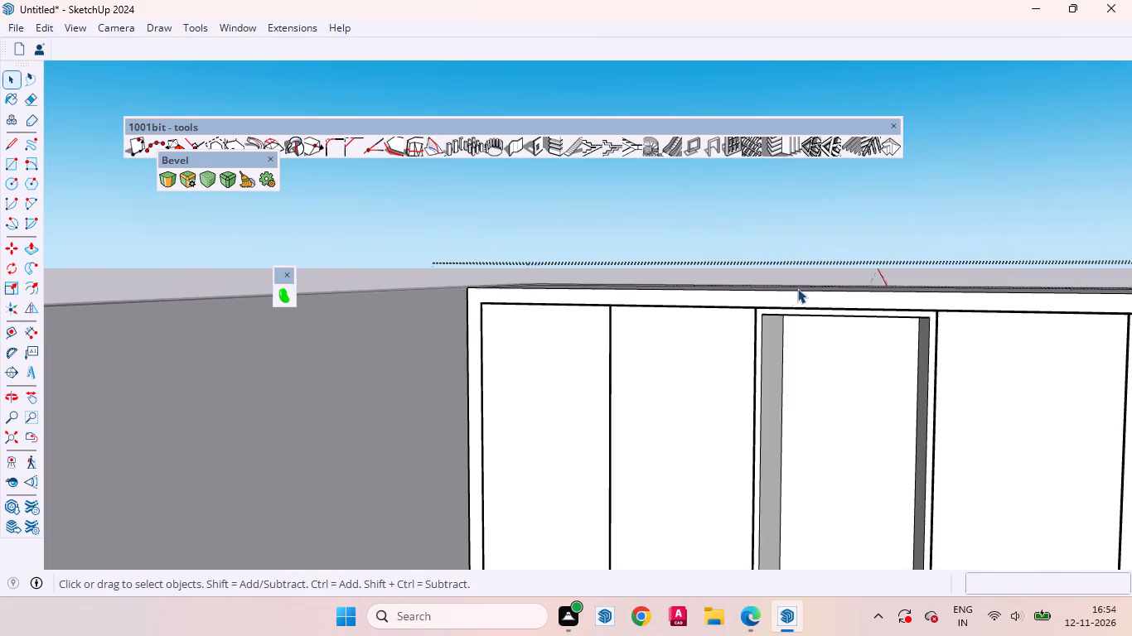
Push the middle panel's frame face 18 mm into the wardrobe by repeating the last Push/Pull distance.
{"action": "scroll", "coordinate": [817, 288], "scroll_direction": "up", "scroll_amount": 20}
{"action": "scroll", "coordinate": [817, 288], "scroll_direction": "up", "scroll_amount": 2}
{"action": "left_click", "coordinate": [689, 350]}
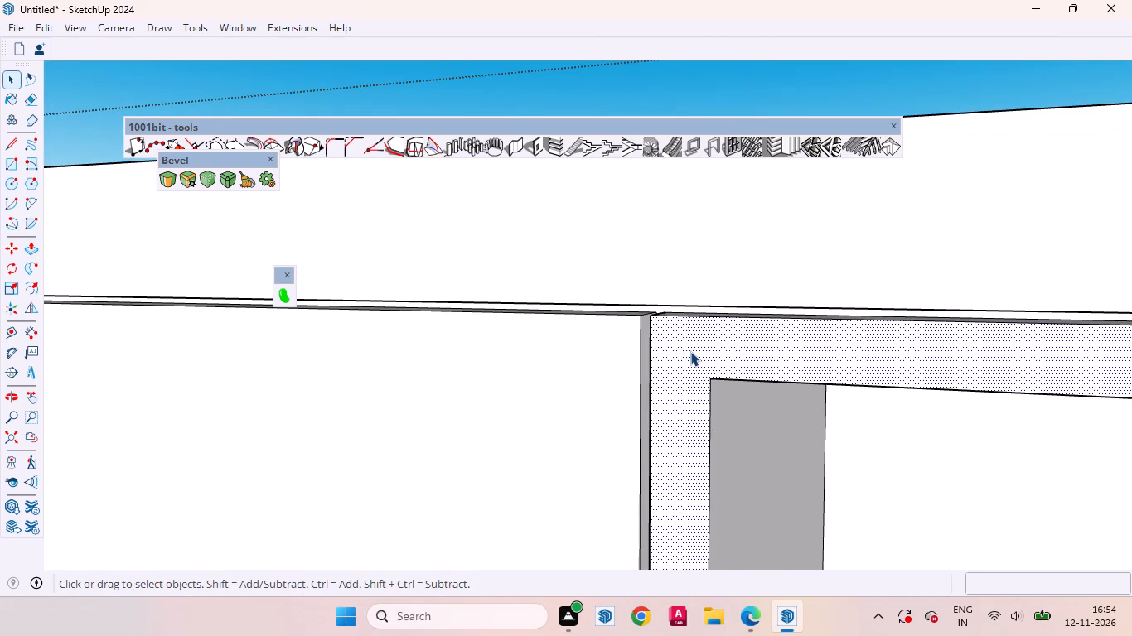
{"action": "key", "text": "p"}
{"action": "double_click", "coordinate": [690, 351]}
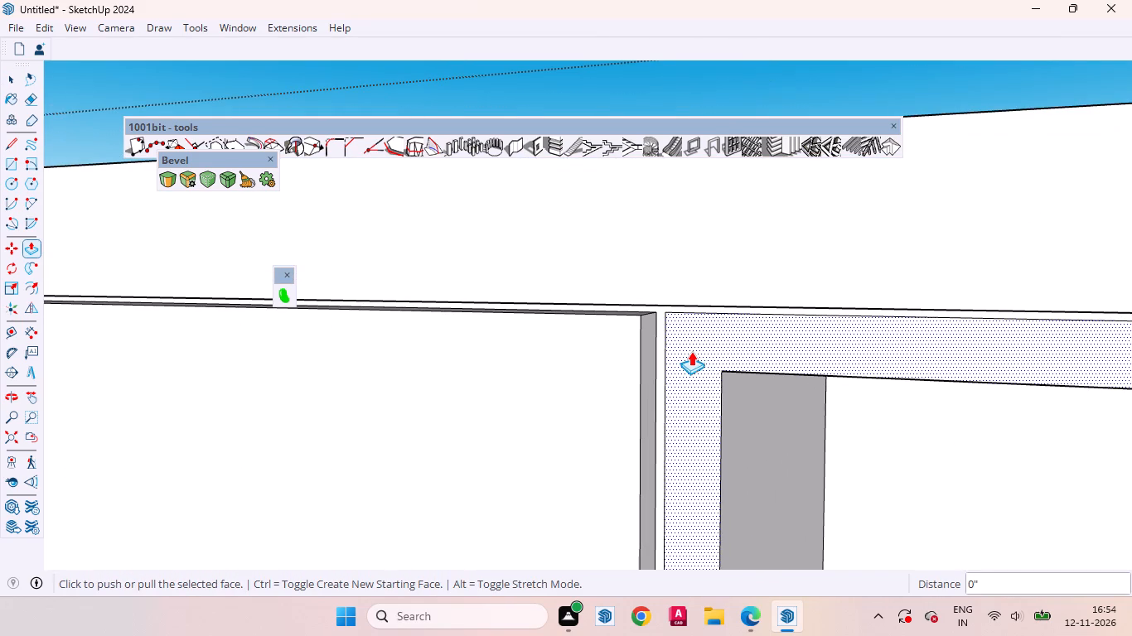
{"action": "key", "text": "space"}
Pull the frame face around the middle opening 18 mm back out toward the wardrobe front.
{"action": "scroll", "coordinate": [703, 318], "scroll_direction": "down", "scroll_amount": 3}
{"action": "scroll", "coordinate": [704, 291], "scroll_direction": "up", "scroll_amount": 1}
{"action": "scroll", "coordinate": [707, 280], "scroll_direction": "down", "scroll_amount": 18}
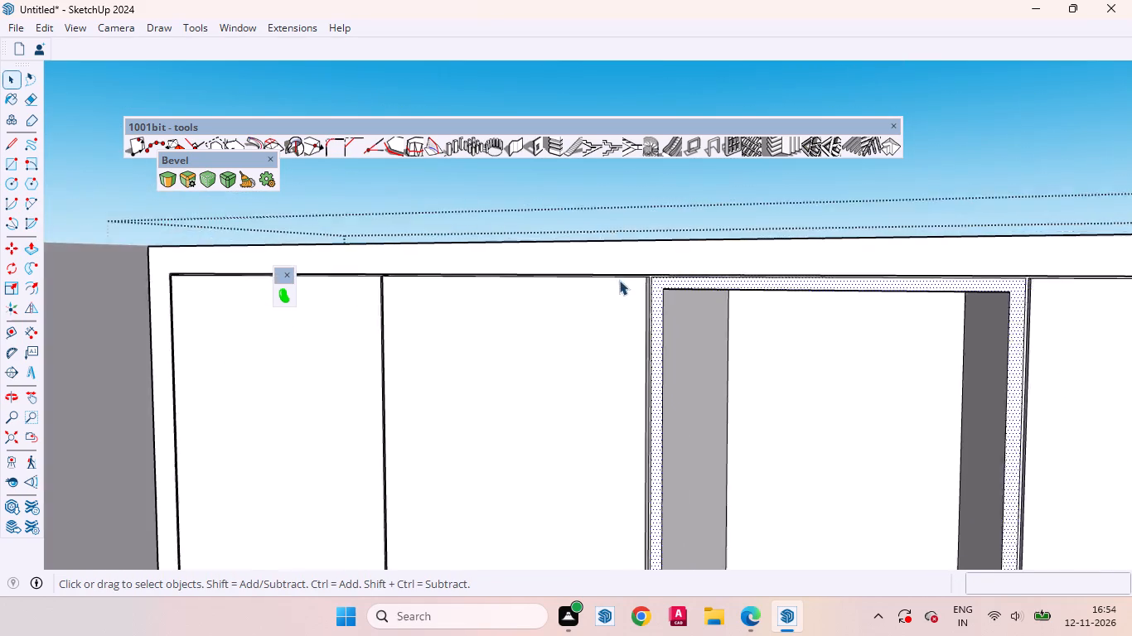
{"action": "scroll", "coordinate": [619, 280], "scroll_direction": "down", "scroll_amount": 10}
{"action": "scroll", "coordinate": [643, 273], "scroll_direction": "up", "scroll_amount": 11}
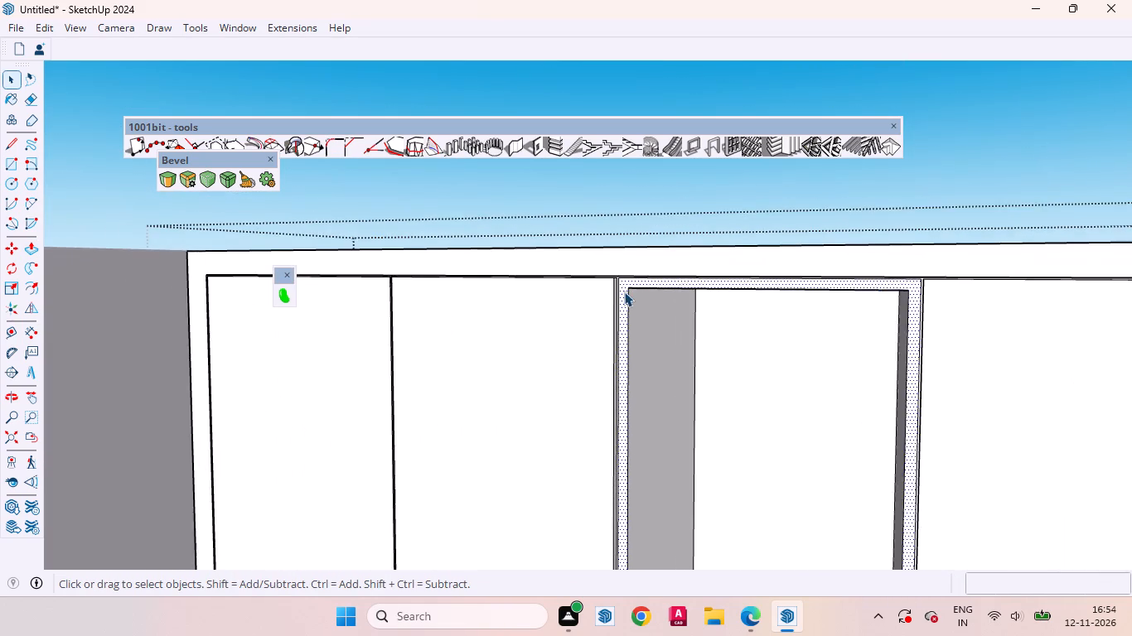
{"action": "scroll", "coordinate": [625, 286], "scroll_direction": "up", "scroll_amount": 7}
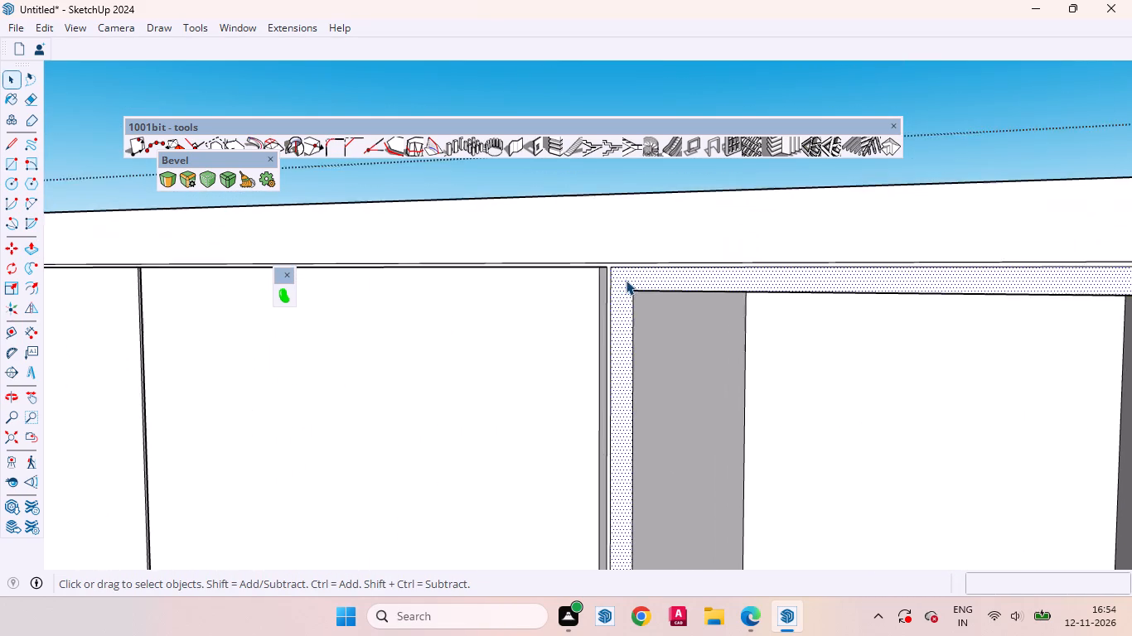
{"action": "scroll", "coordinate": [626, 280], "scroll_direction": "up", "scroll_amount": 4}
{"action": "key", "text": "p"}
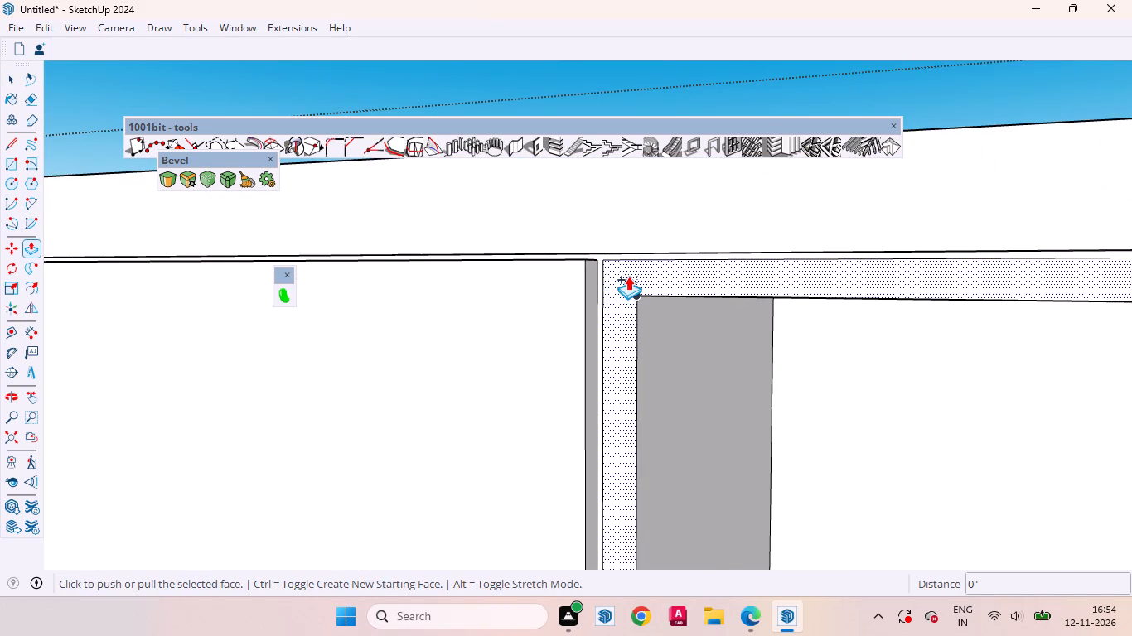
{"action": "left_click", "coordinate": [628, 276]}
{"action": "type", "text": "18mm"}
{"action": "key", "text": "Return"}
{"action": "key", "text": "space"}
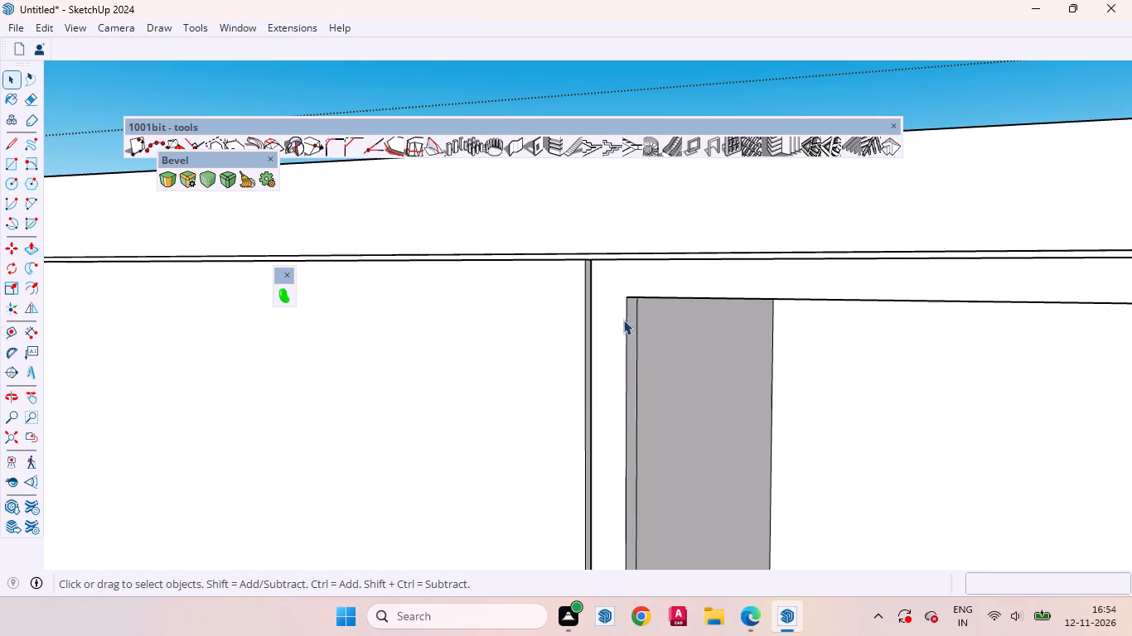
Examine the wardrobe's door panels, recessed gaps and open middle compartment from the front and from above.
{"action": "scroll", "coordinate": [673, 283], "scroll_direction": "down", "scroll_amount": 20}
{"action": "scroll", "coordinate": [673, 283], "scroll_direction": "down", "scroll_amount": 10}
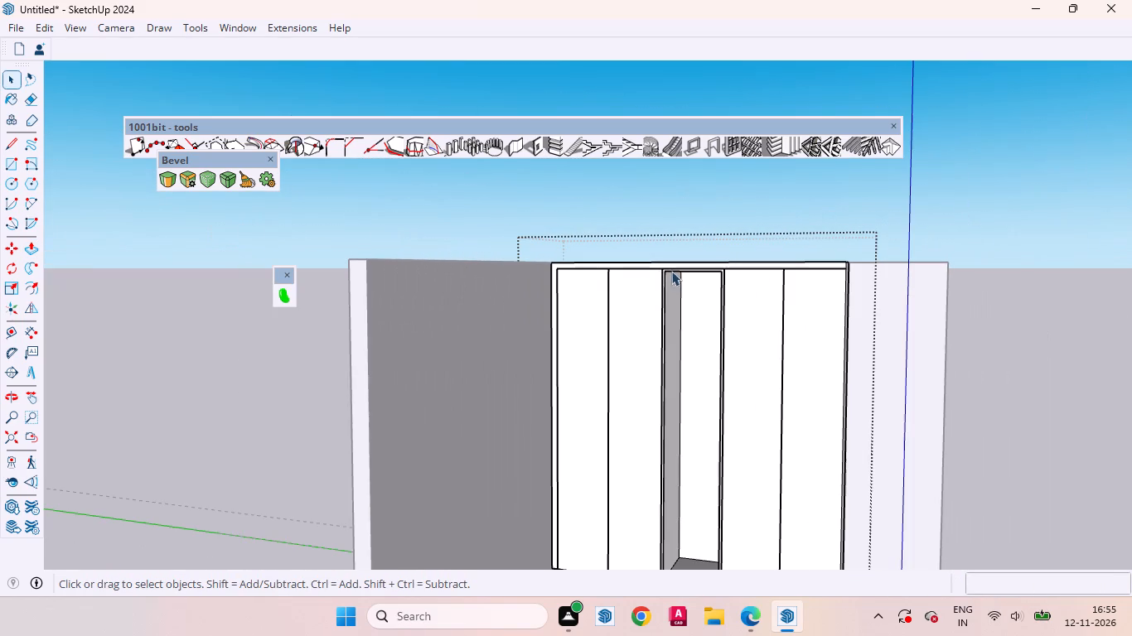
{"action": "scroll", "coordinate": [704, 267], "scroll_direction": "down", "scroll_amount": 9}
{"action": "scroll", "coordinate": [877, 396], "scroll_direction": "down", "scroll_amount": 5}
{"action": "scroll", "coordinate": [185, 330], "scroll_direction": "down", "scroll_amount": 3}
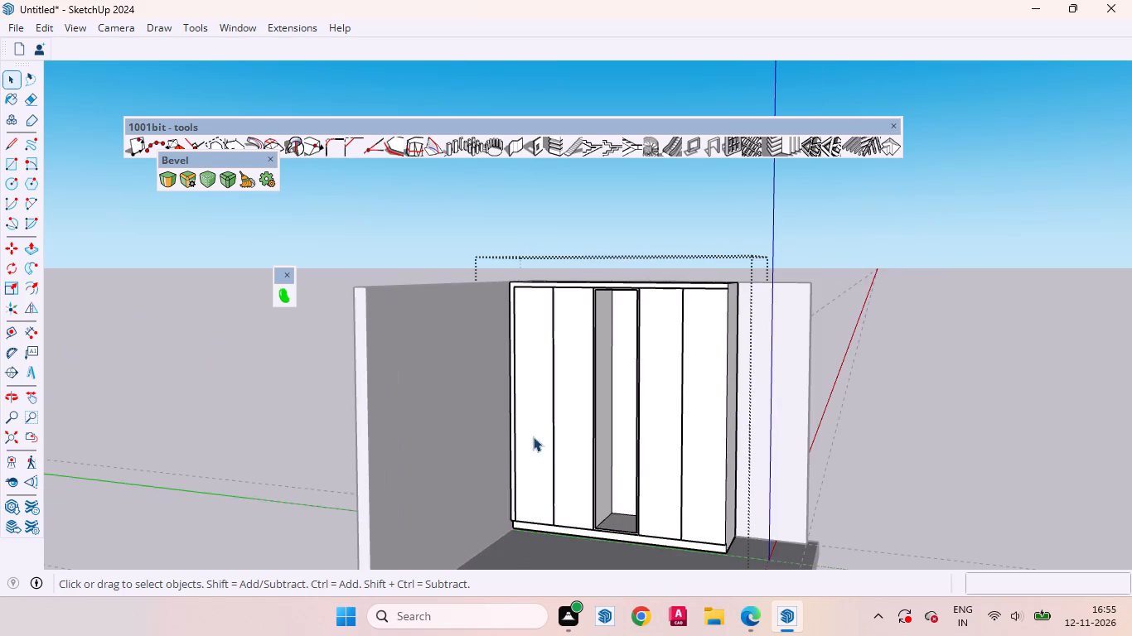
{"action": "middle_click_drag", "start_coordinate": [534, 436], "coordinate": [578, 518]}
{"action": "scroll", "coordinate": [556, 449], "scroll_direction": "up", "scroll_amount": 3}
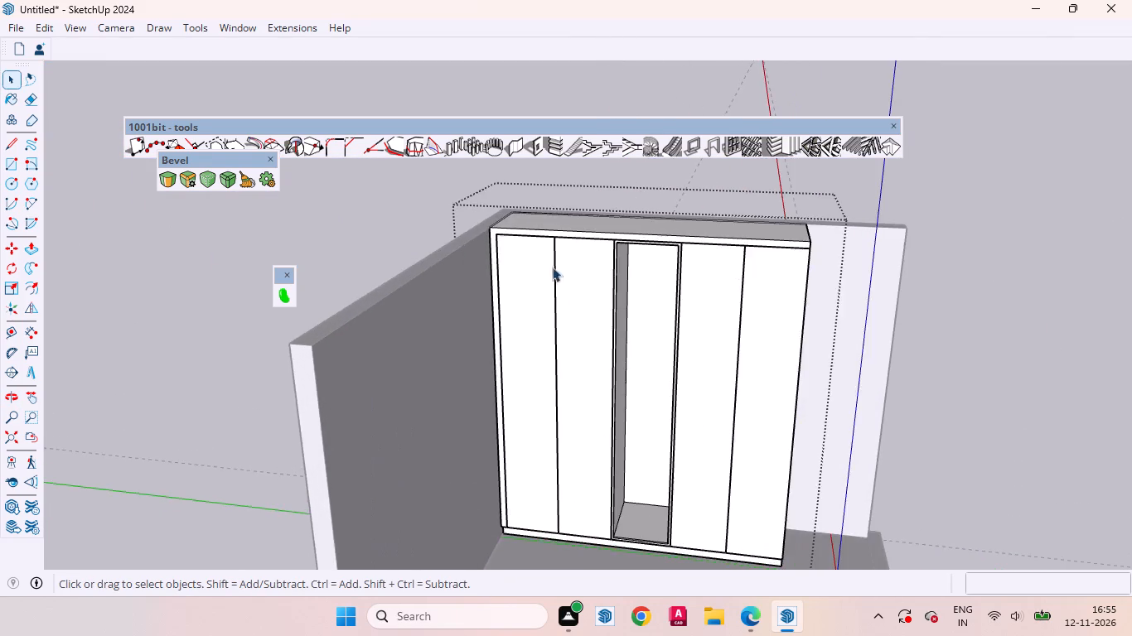
{"action": "scroll", "coordinate": [551, 248], "scroll_direction": "up", "scroll_amount": 12}
{"action": "scroll", "coordinate": [492, 336], "scroll_direction": "down", "scroll_amount": 12}
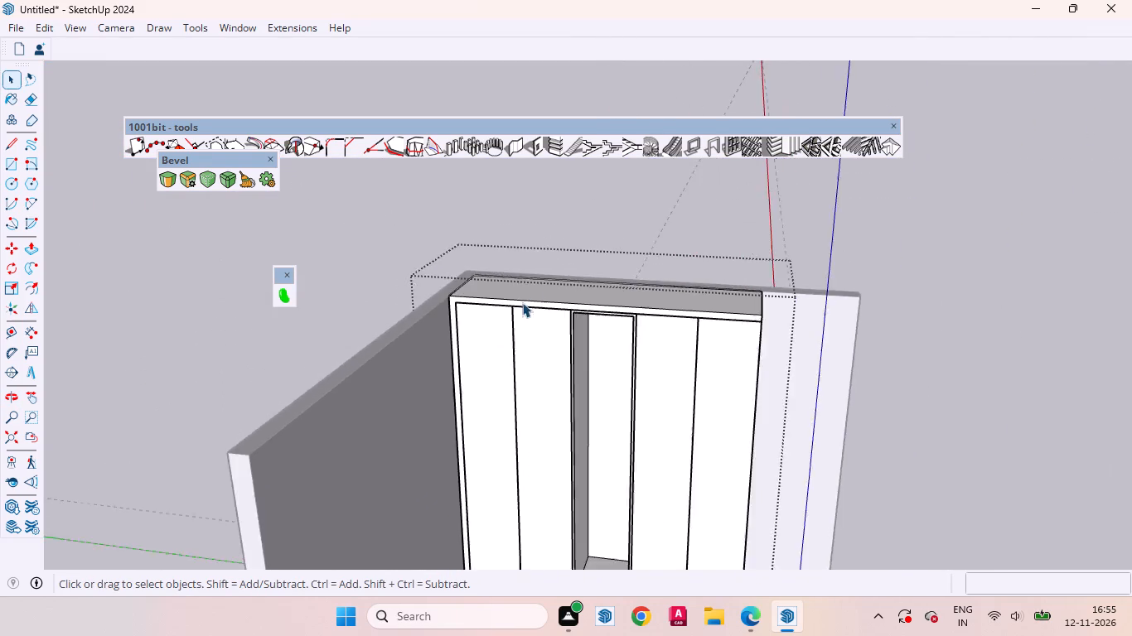
{"action": "scroll", "coordinate": [522, 302], "scroll_direction": "down", "scroll_amount": 9}
{"action": "middle_click_drag", "start_coordinate": [584, 383], "coordinate": [685, 428]}
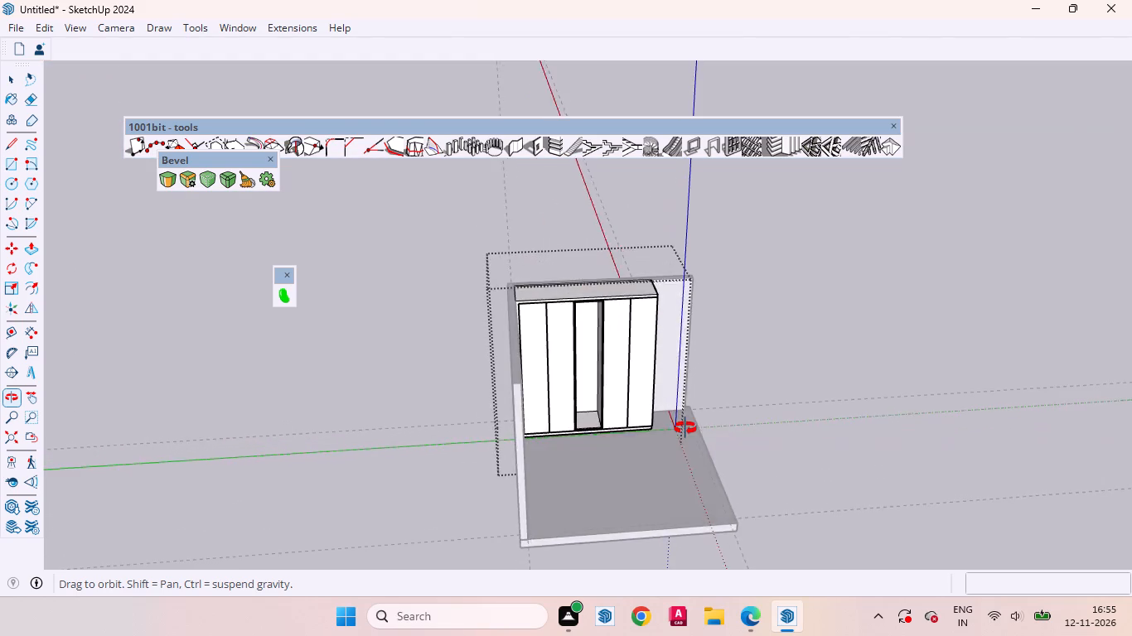
{"action": "middle_click_drag", "start_coordinate": [685, 428], "coordinate": [641, 480]}
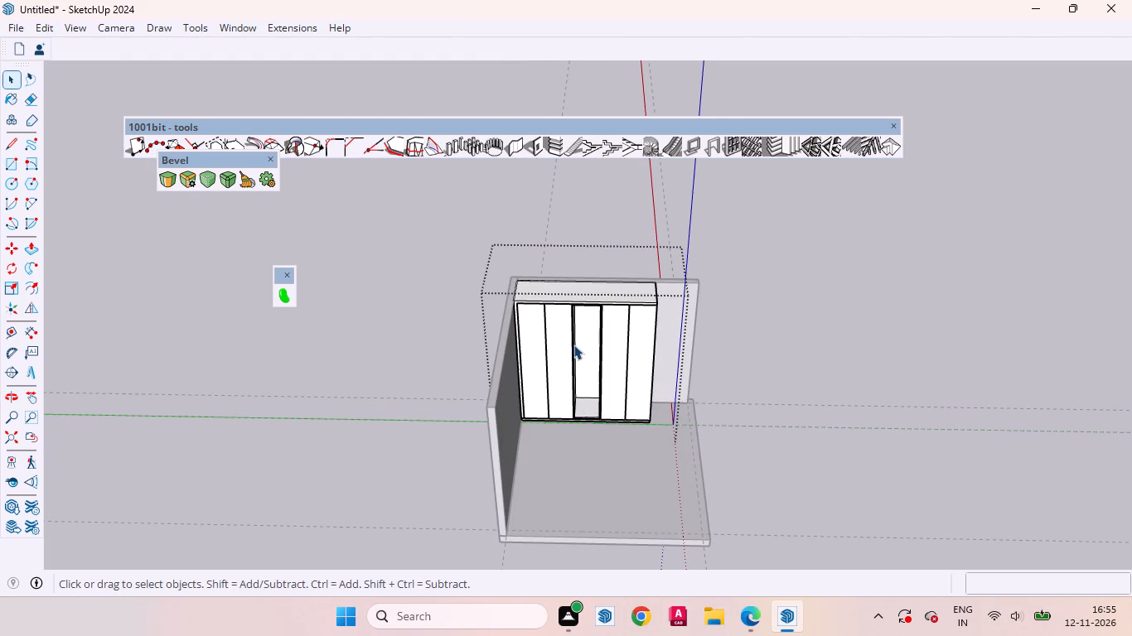
{"action": "scroll", "coordinate": [607, 333], "scroll_direction": "up", "scroll_amount": 9}
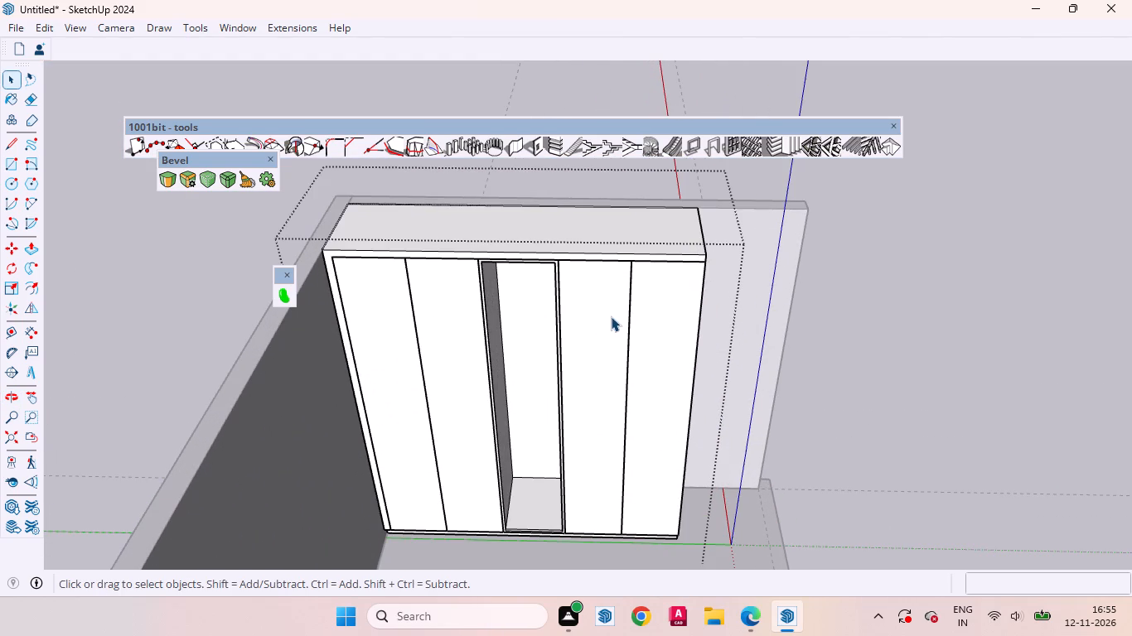
{"action": "left_click", "coordinate": [611, 316]}
{"action": "left_click", "coordinate": [646, 327]}
{"action": "left_click", "coordinate": [608, 385]}
{"action": "left_click", "coordinate": [454, 422]}
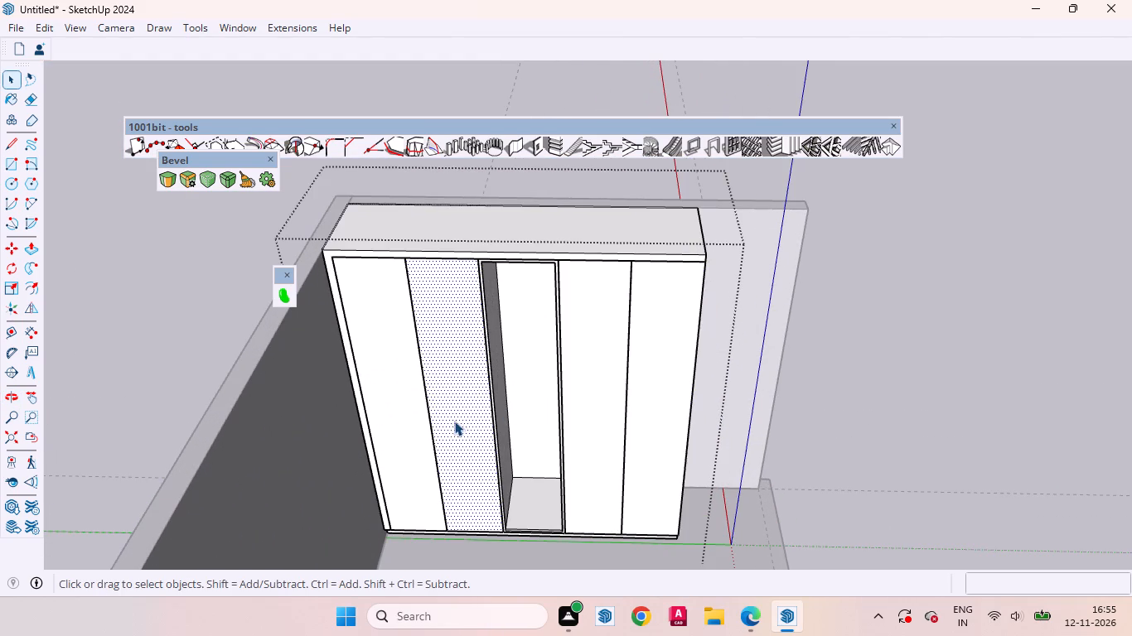
{"action": "scroll", "coordinate": [490, 484], "scroll_direction": "up", "scroll_amount": 3}
{"action": "scroll", "coordinate": [509, 414], "scroll_direction": "up", "scroll_amount": 1}
{"action": "scroll", "coordinate": [509, 414], "scroll_direction": "down", "scroll_amount": 3}
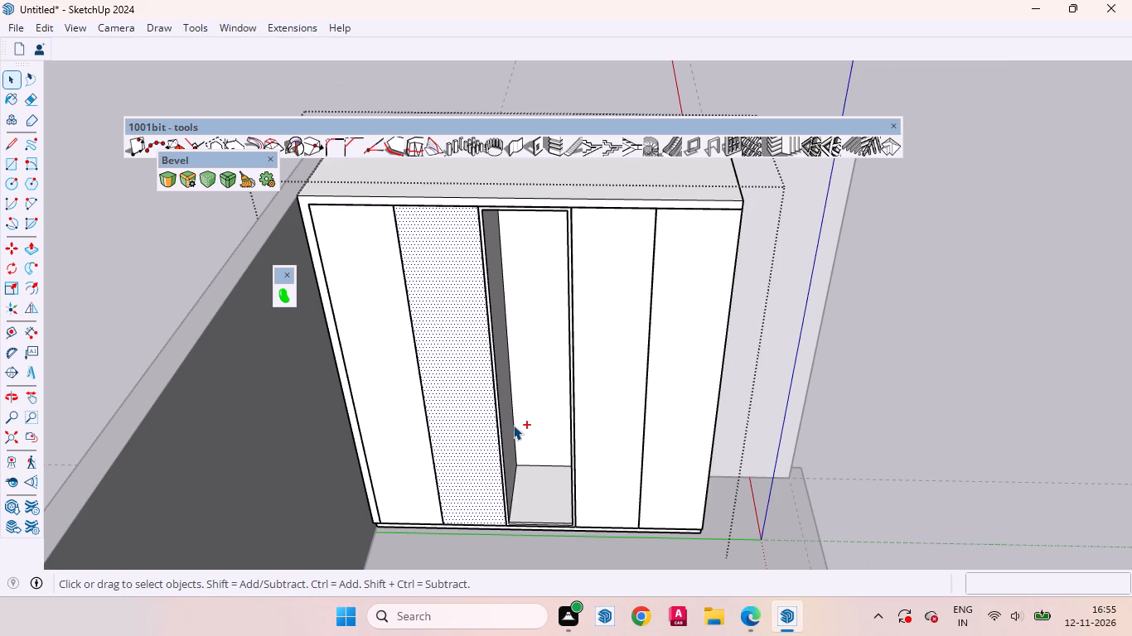
Undo the frame pushes, the gap recess, the middle compartment's hollowing and the middle panel's offset outline.
{"action": "key", "text": "ctrl+z"}
{"action": "key", "text": "ctrl+z"}
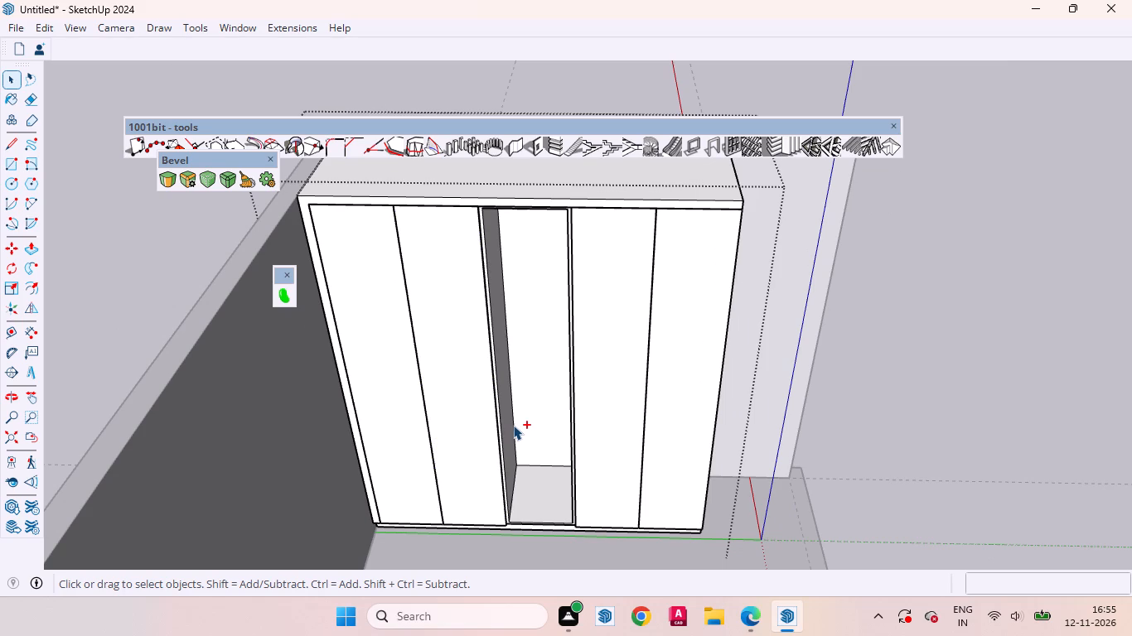
{"action": "key", "text": "ctrl+z"}
{"action": "key", "text": "ctrl+z"}
{"action": "key", "text": "ctrl+z"}
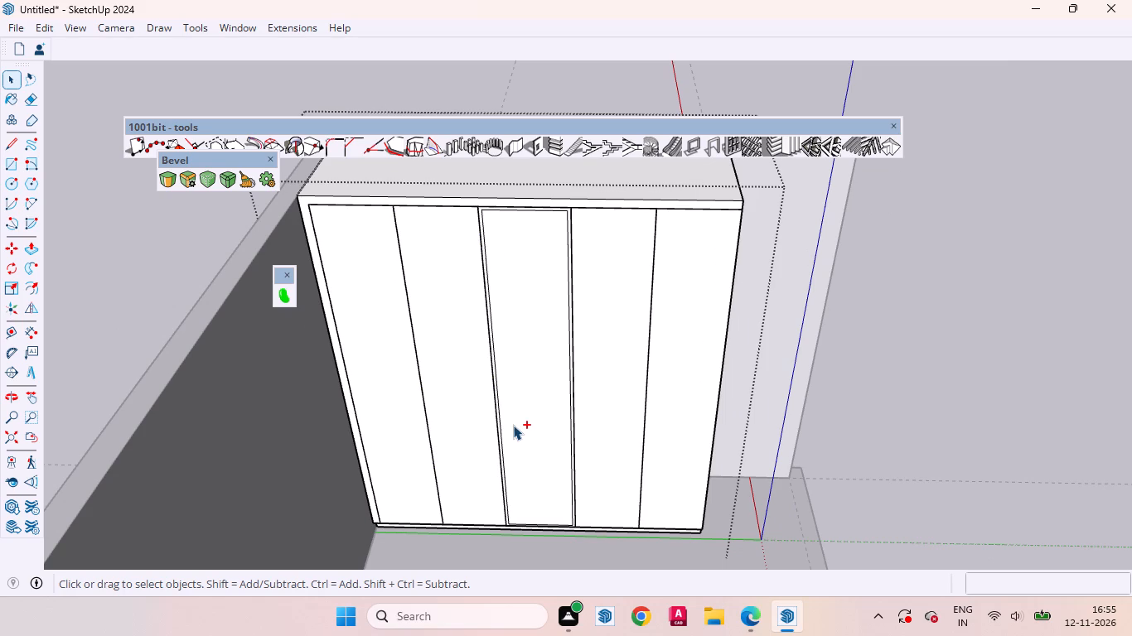
{"action": "scroll", "coordinate": [514, 404], "scroll_direction": "down", "scroll_amount": 3}
{"action": "middle_click_drag", "start_coordinate": [551, 479], "coordinate": [389, 300]}
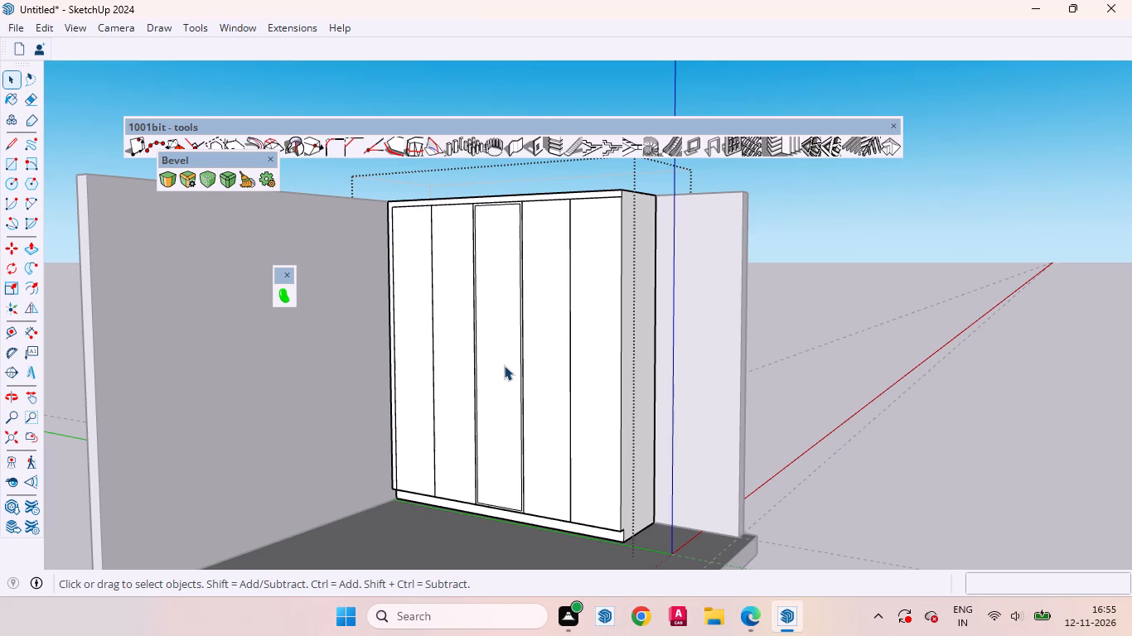
{"action": "key", "text": "t"}
{"action": "scroll", "coordinate": [572, 225], "scroll_direction": "up", "scroll_amount": 1}
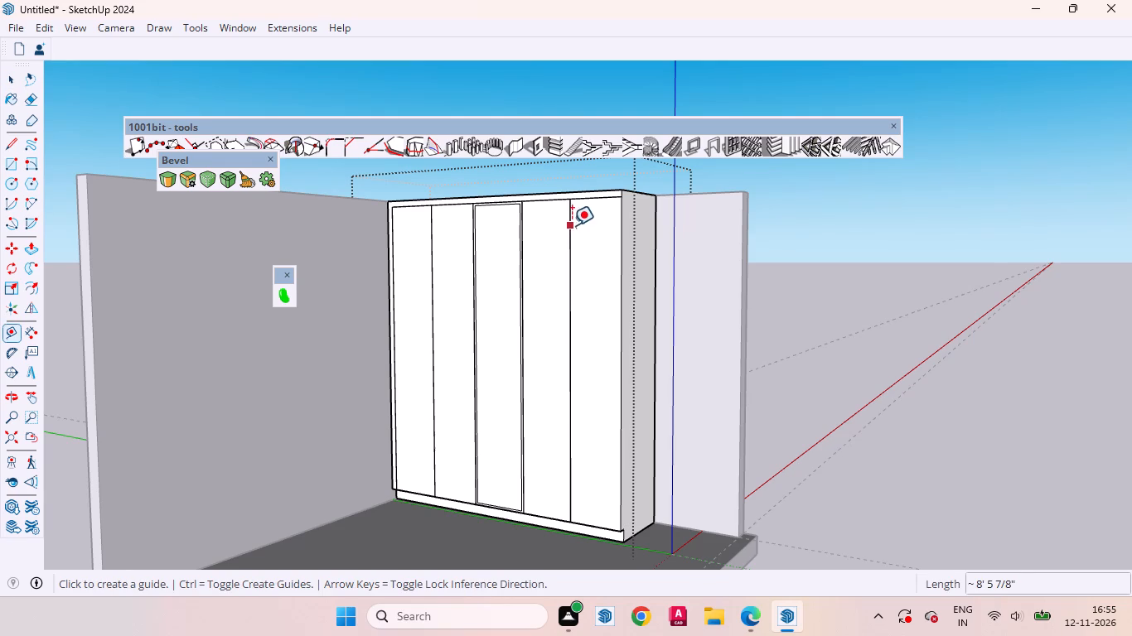
{"action": "scroll", "coordinate": [572, 225], "scroll_direction": "up", "scroll_amount": 10}
{"action": "key", "text": "ctrl+z"}
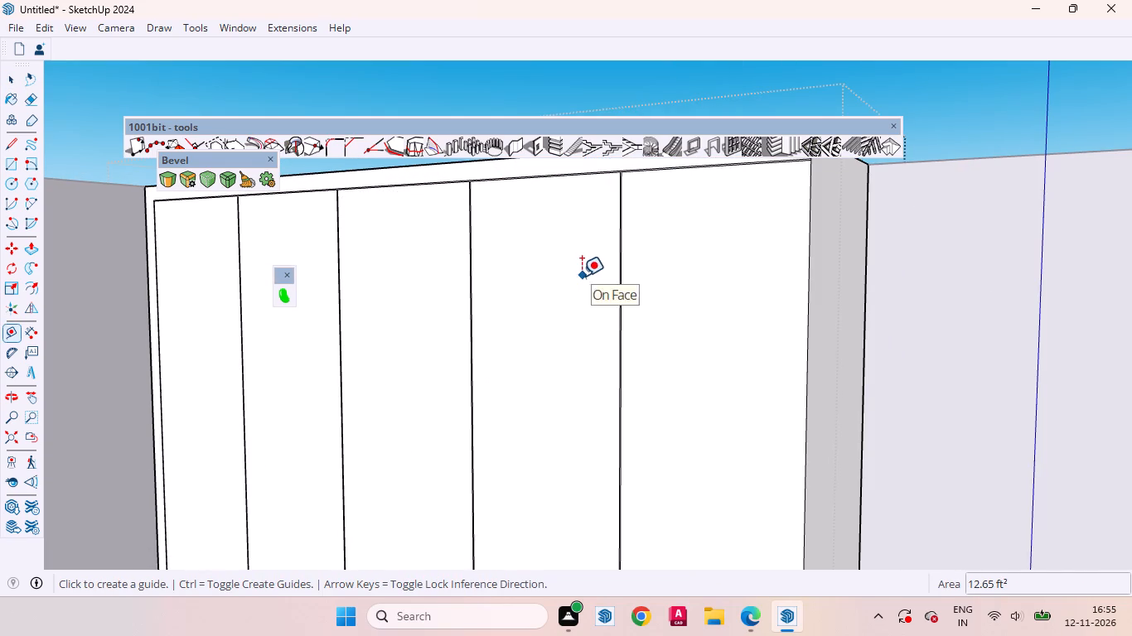
Place a horizontal guide 7' below the top edge of the door panels.
{"action": "scroll", "coordinate": [493, 190], "scroll_direction": "up", "scroll_amount": 11}
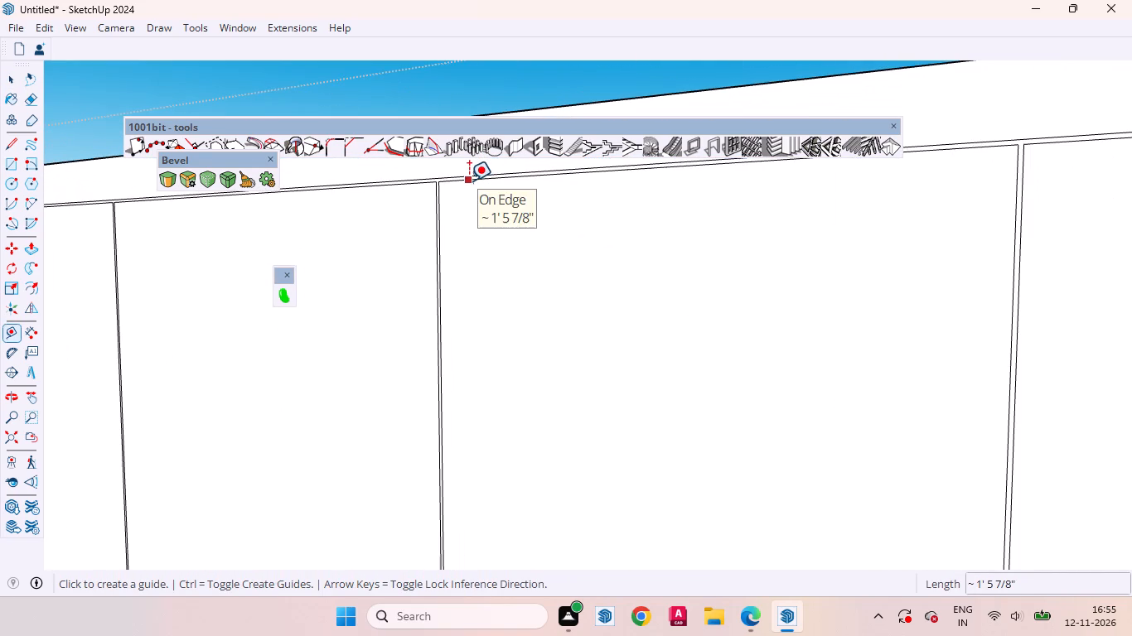
{"action": "left_click", "coordinate": [469, 181]}
{"action": "scroll", "coordinate": [491, 296], "scroll_direction": "down", "scroll_amount": 20}
{"action": "scroll", "coordinate": [491, 296], "scroll_direction": "down", "scroll_amount": 1}
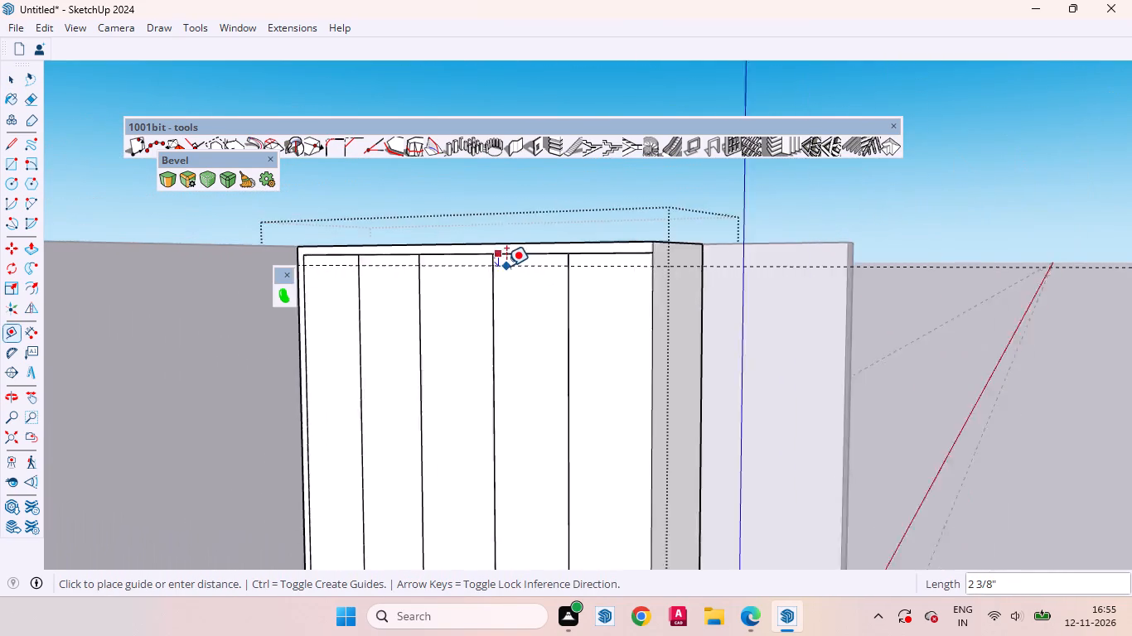
{"action": "scroll", "coordinate": [506, 266], "scroll_direction": "down", "scroll_amount": 8}
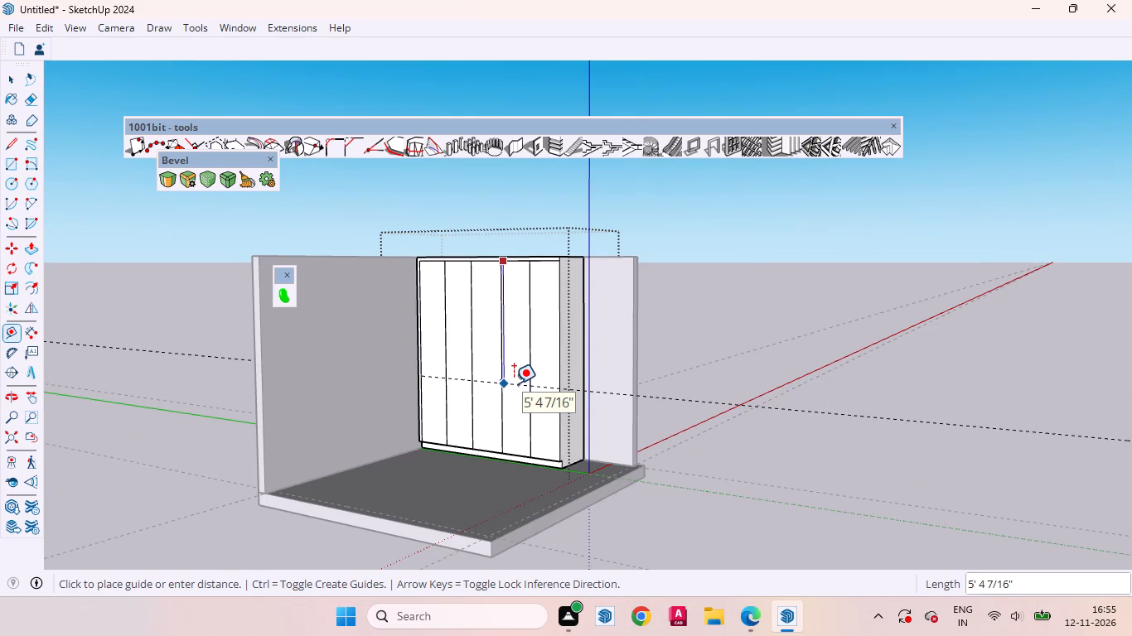
{"action": "type", "text": "7'"}
{"action": "key", "text": "Return"}
{"action": "key", "text": "space"}
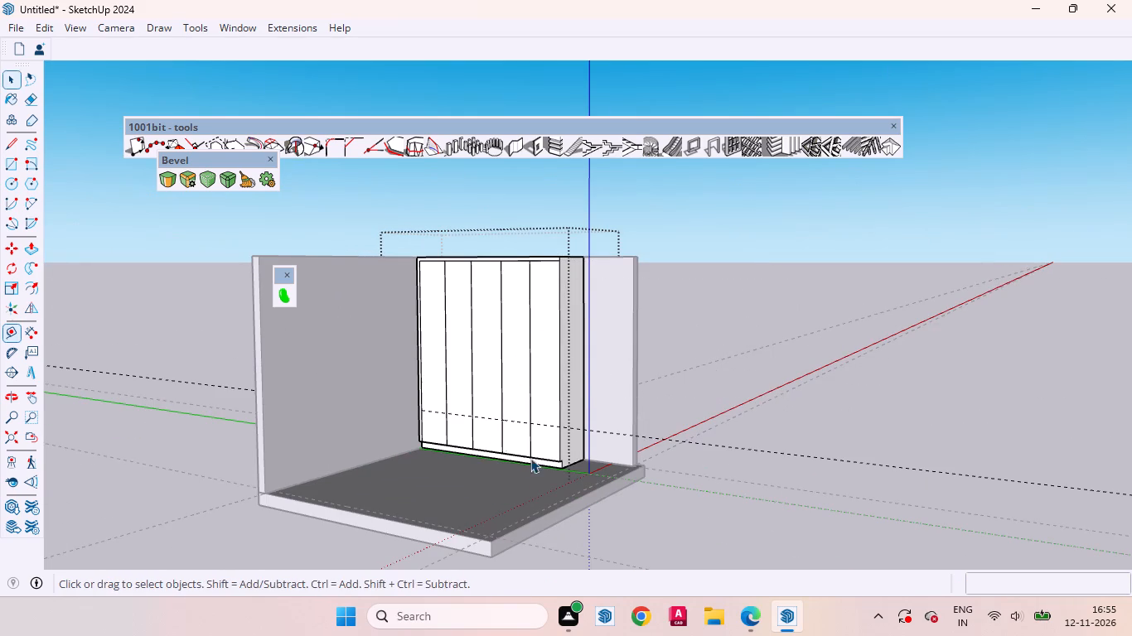
Draw a horizontal line along the guide across the full width of the five door panels.
{"action": "middle_click_drag", "start_coordinate": [517, 449], "coordinate": [640, 424]}
{"action": "left_click", "coordinate": [479, 437]}
{"action": "scroll", "coordinate": [479, 437], "scroll_direction": "up", "scroll_amount": 4}
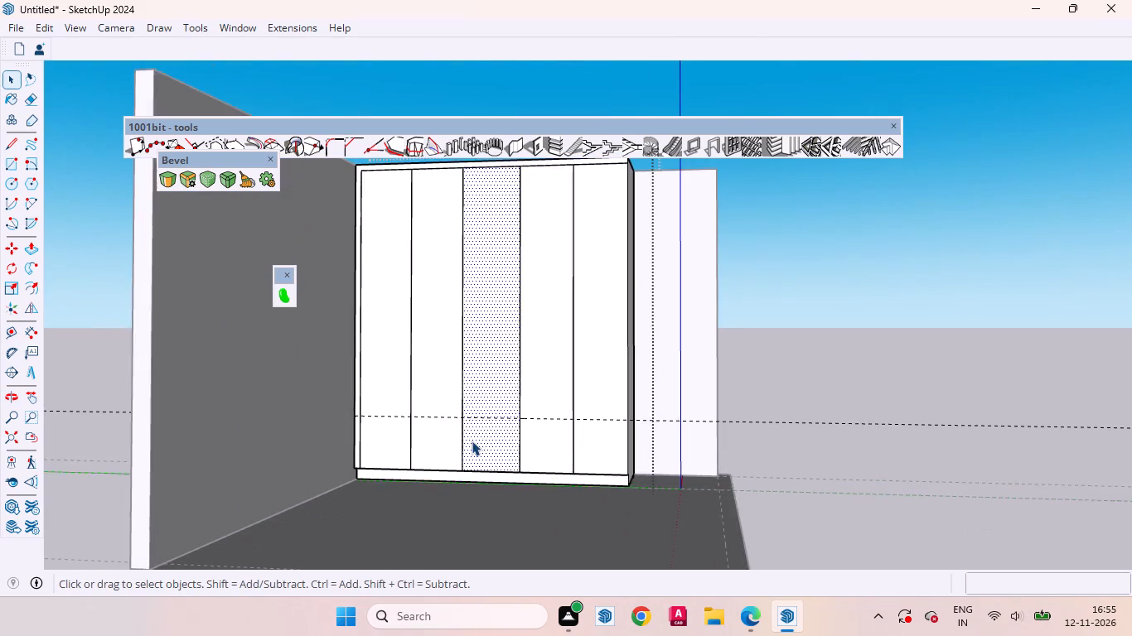
{"action": "scroll", "coordinate": [472, 441], "scroll_direction": "up", "scroll_amount": 2}
{"action": "key", "text": "l"}
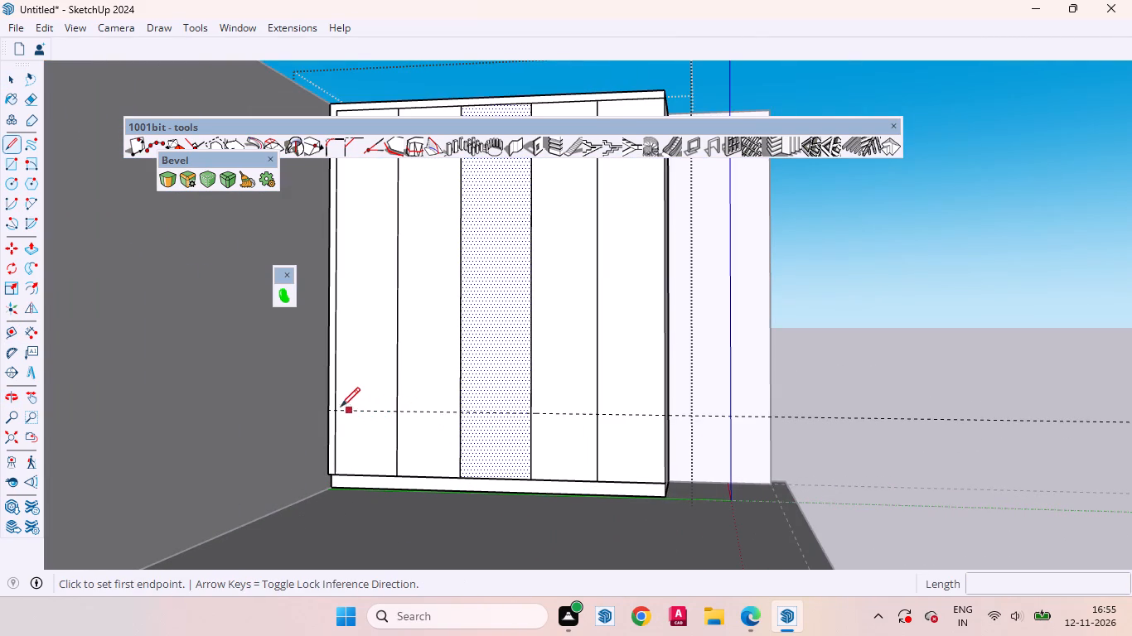
{"action": "left_click", "coordinate": [340, 407]}
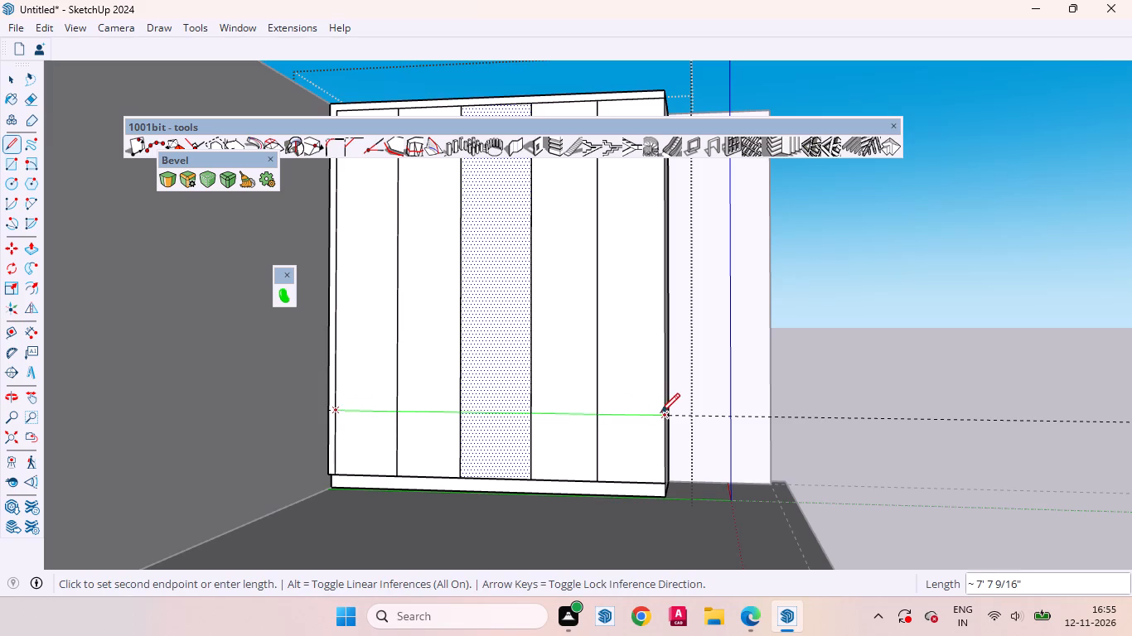
{"action": "left_click", "coordinate": [664, 413]}
Draw a second horizontal line across all the panels, midway between the guide line and the panels' bottom edge.
{"action": "left_click", "coordinate": [339, 446]}
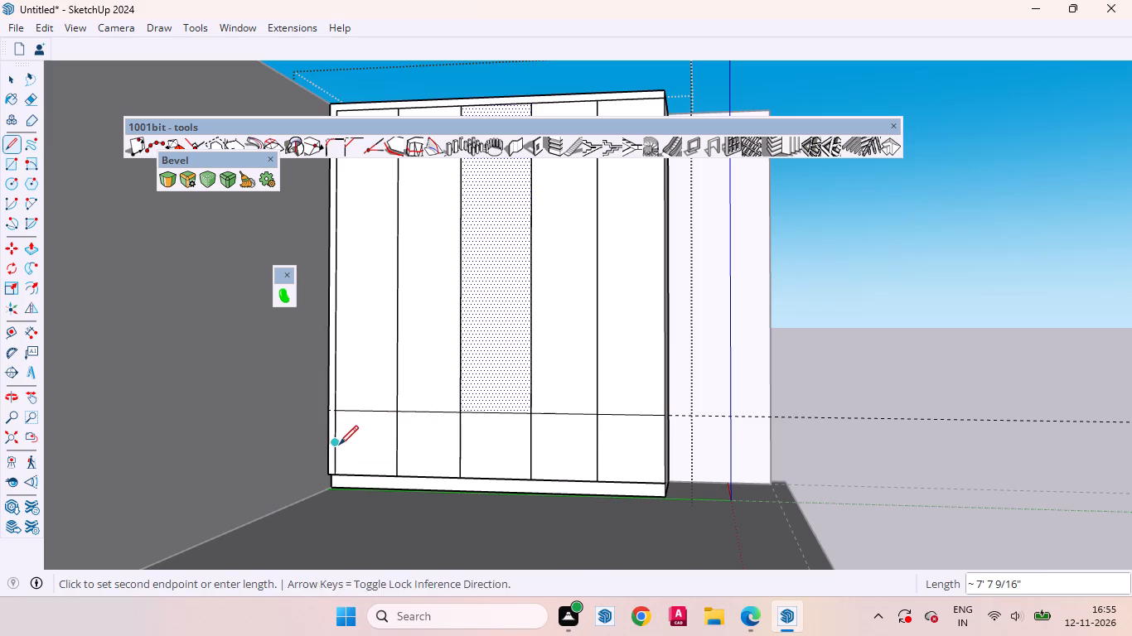
{"action": "left_click", "coordinate": [664, 449]}
{"action": "key", "text": "space"}
Erase the segment of the upper horizontal line that crosses the middle door panel.
{"action": "left_click", "coordinate": [493, 413]}
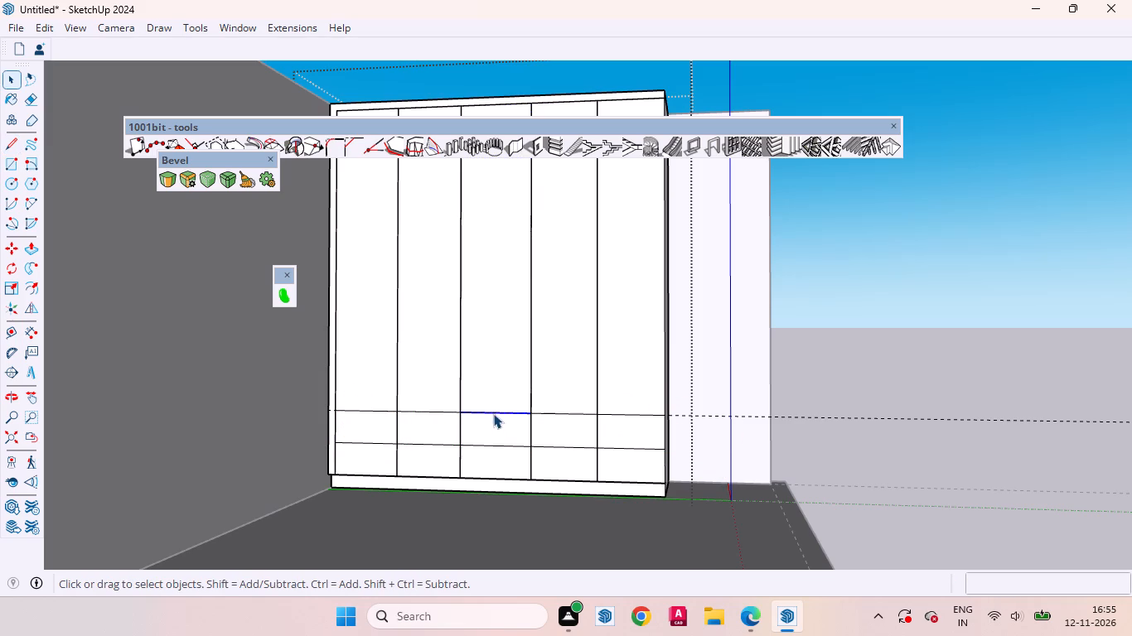
{"action": "right_click", "coordinate": [493, 413]}
{"action": "left_click", "coordinate": [539, 151]}
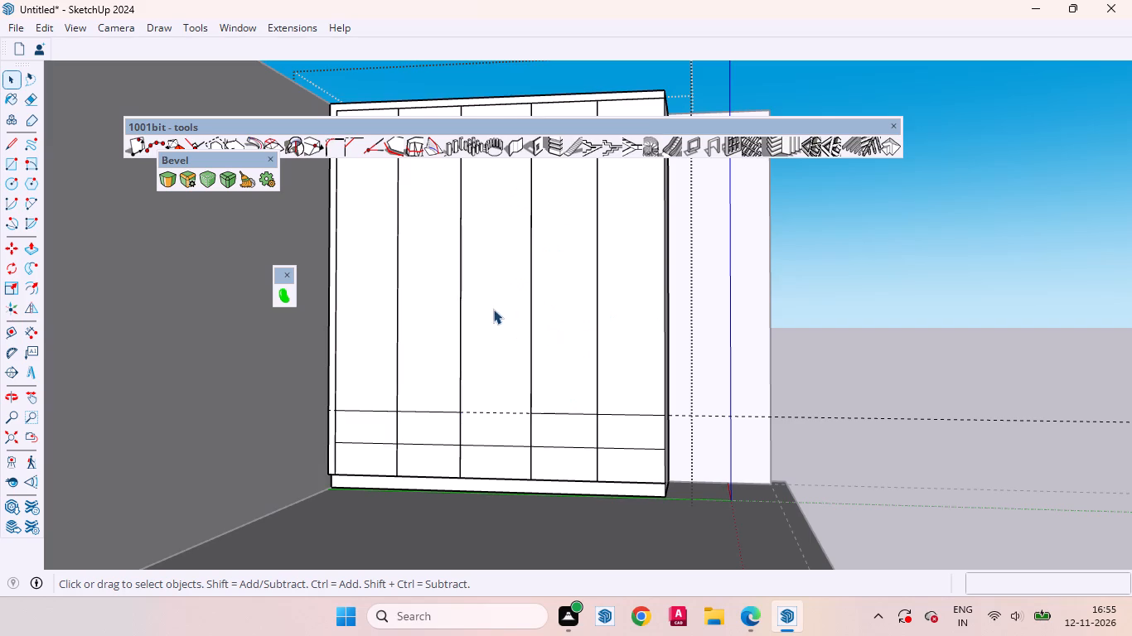
Offset the outline of the middle panel's tall face above the lower line 18 mm inward, repeating the last offset distance.
{"action": "left_click", "coordinate": [493, 313]}
{"action": "scroll", "coordinate": [484, 359], "scroll_direction": "up", "scroll_amount": 11}
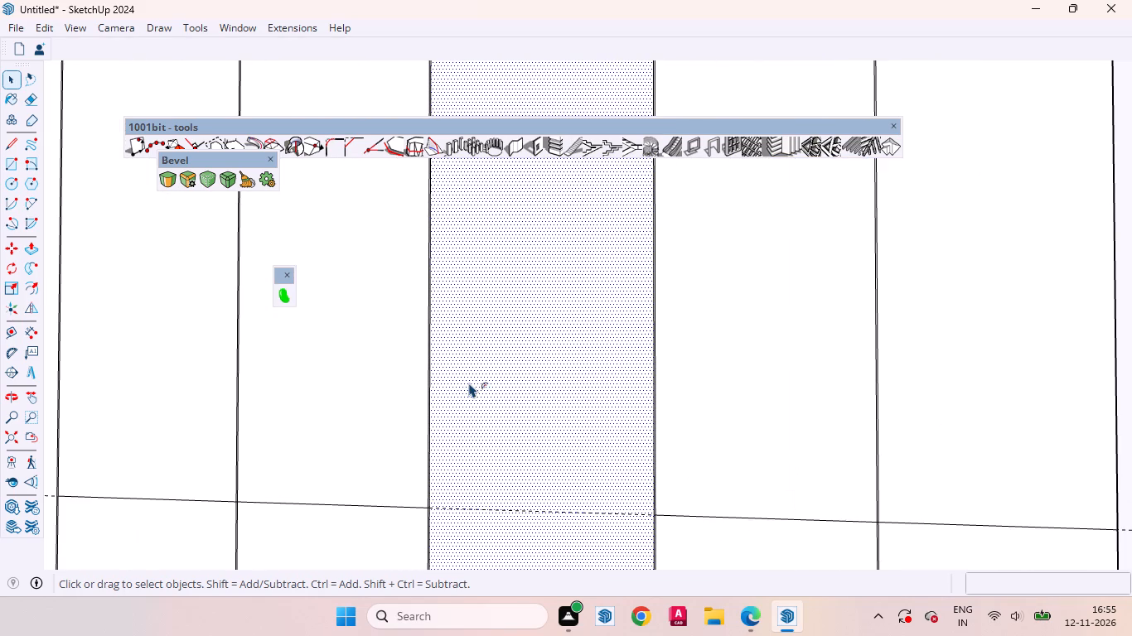
{"action": "key", "text": "f"}
{"action": "double_click", "coordinate": [462, 378]}
{"action": "key", "text": "space"}
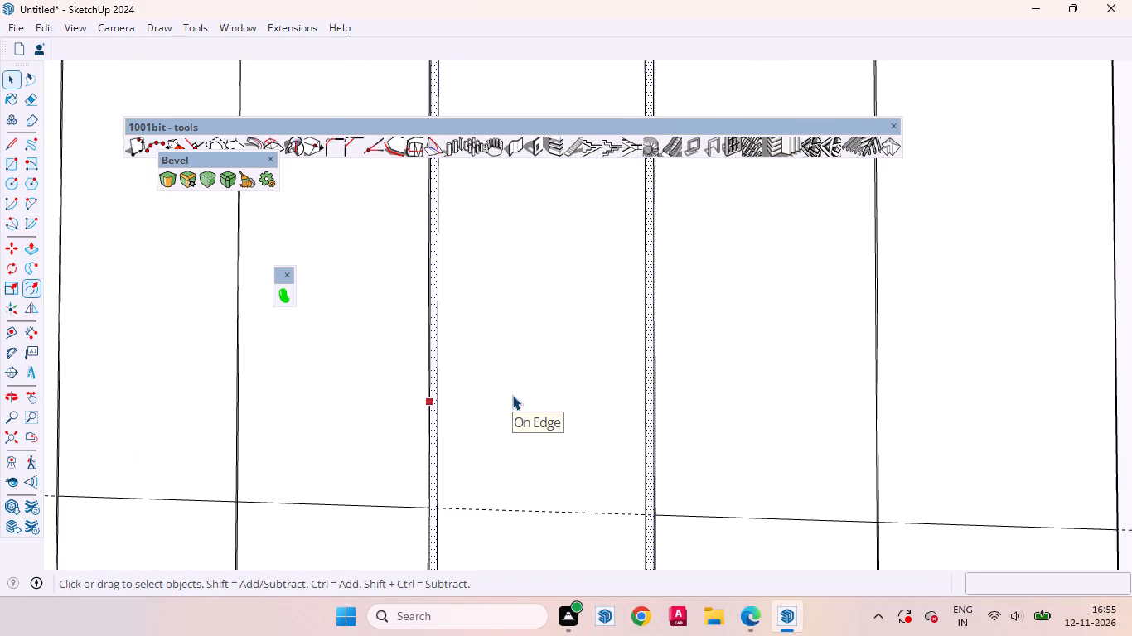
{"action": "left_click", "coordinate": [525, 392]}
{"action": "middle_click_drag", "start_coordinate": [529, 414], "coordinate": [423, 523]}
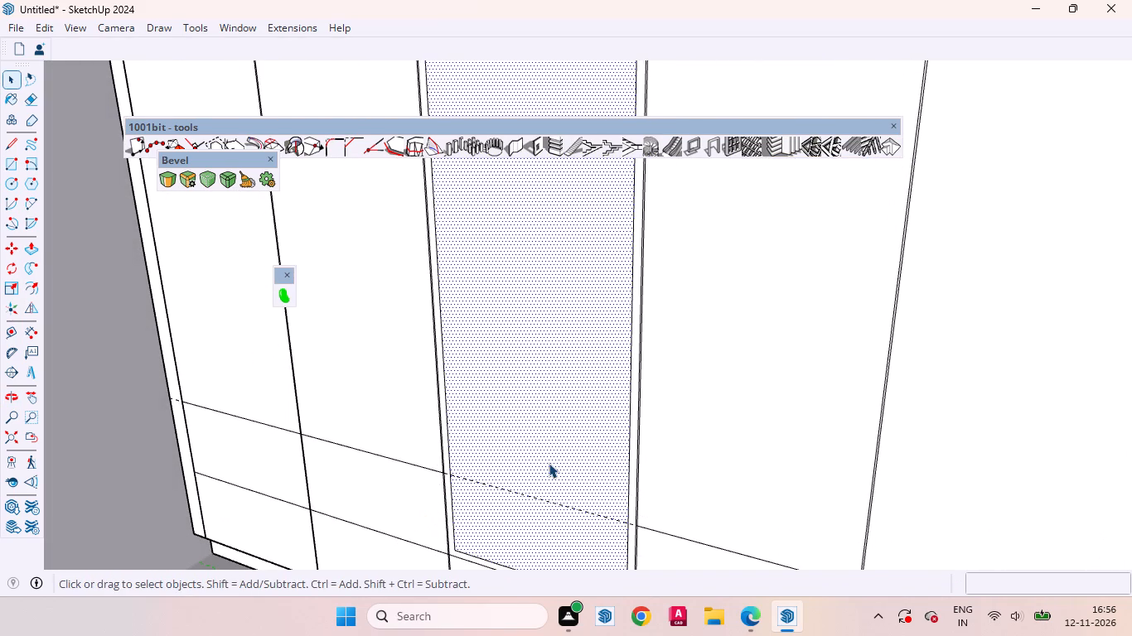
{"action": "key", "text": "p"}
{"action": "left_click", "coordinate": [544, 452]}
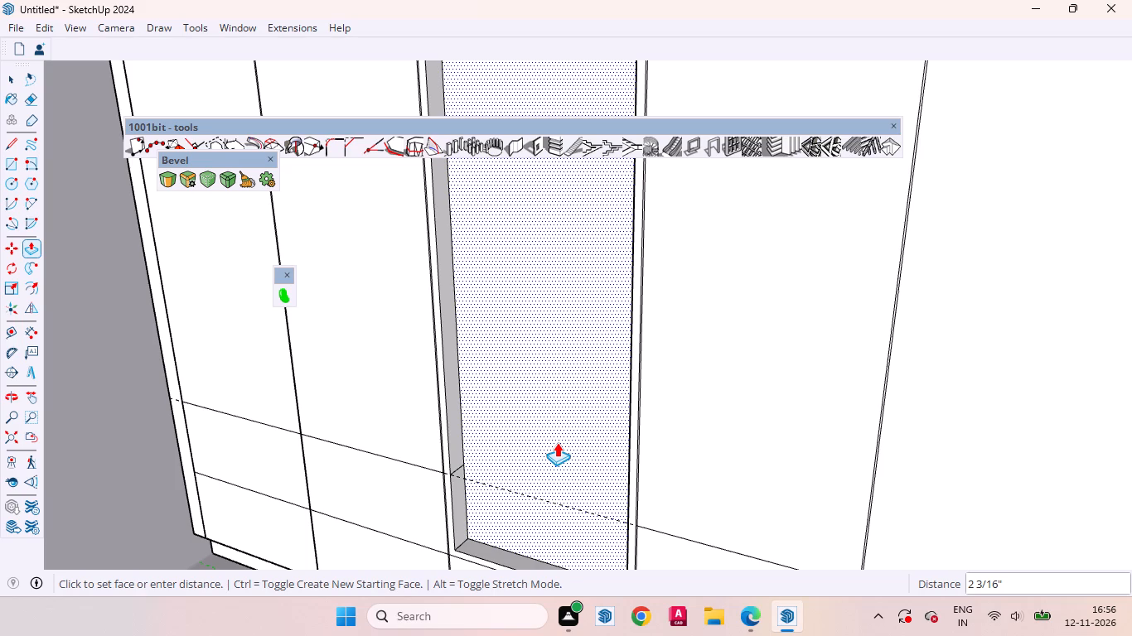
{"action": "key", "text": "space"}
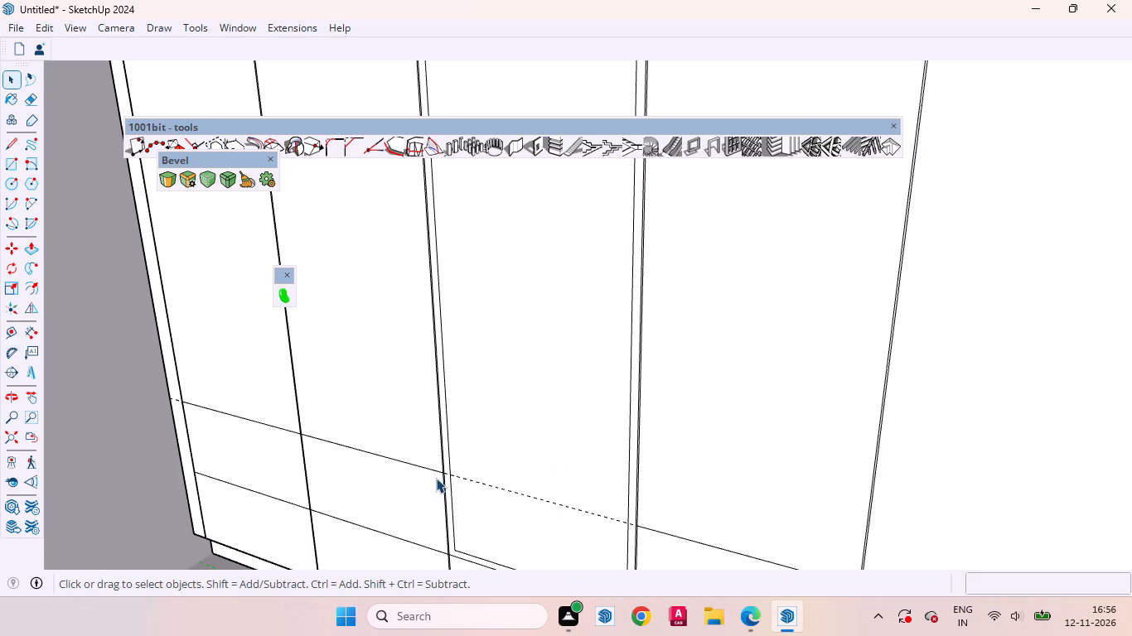
Erase the short leftover pieces of the upper horizontal line inside the narrow gaps on both sides of the middle panel.
{"action": "scroll", "coordinate": [436, 478], "scroll_direction": "up", "scroll_amount": 17}
{"action": "scroll", "coordinate": [450, 460], "scroll_direction": "up", "scroll_amount": 6}
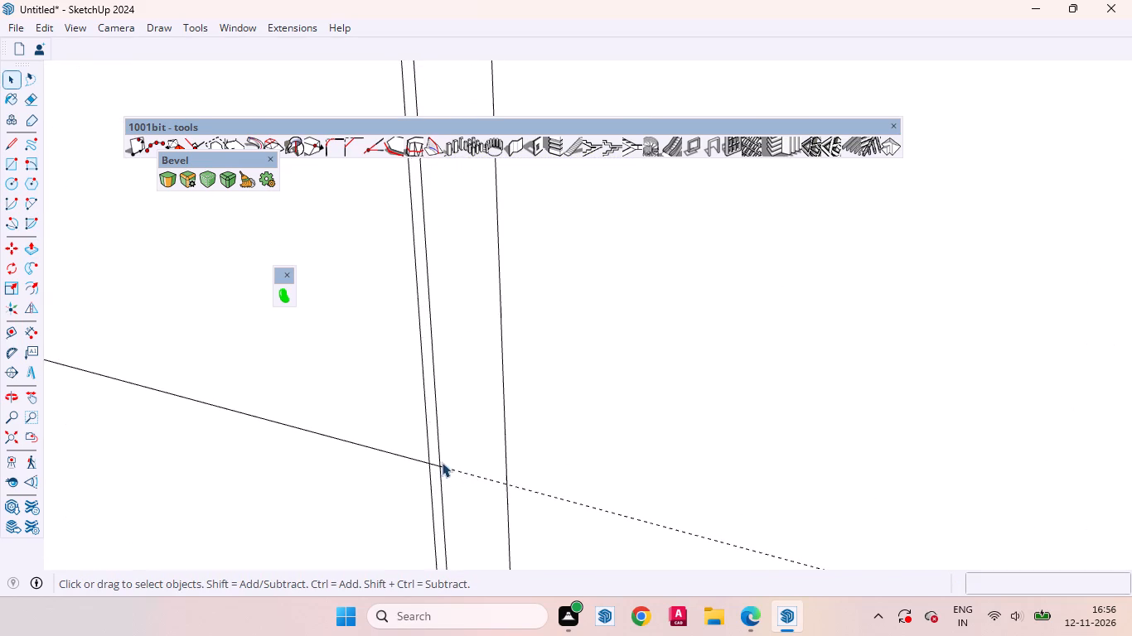
{"action": "scroll", "coordinate": [442, 462], "scroll_direction": "up", "scroll_amount": 4}
{"action": "left_click", "coordinate": [437, 465]}
{"action": "right_click", "coordinate": [434, 465]}
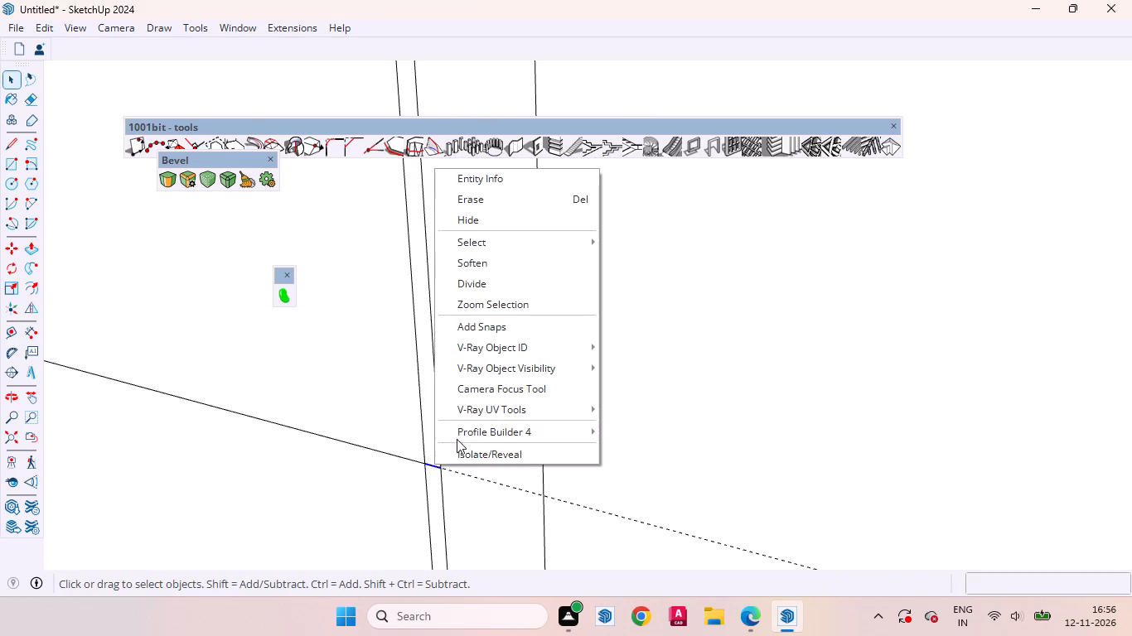
{"action": "left_click", "coordinate": [475, 205]}
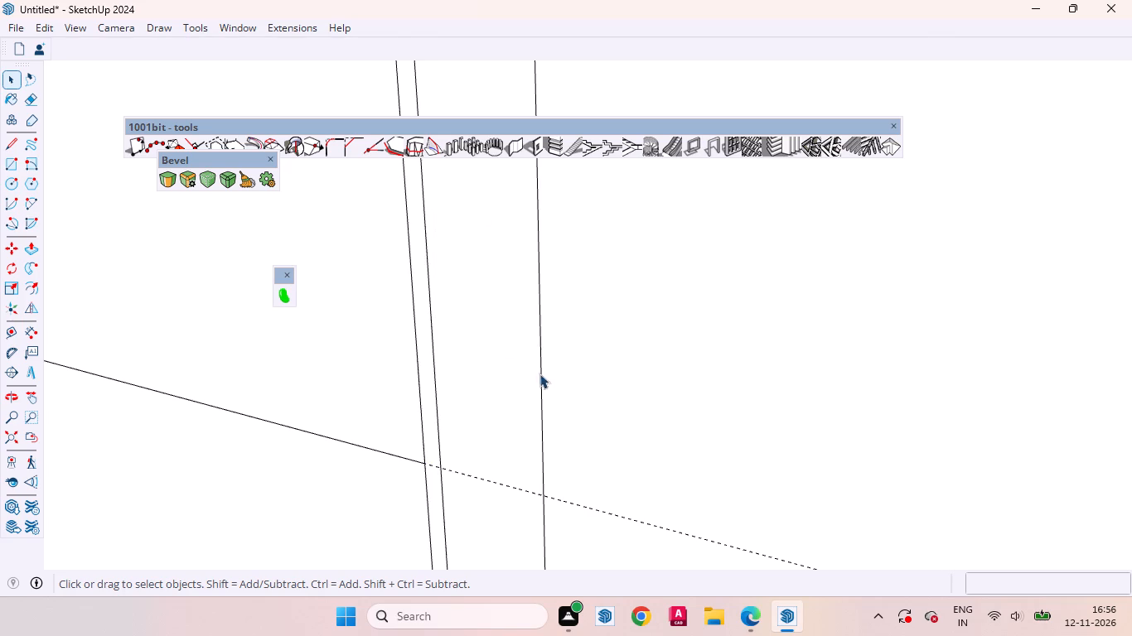
{"action": "scroll", "coordinate": [496, 372], "scroll_direction": "down", "scroll_amount": 20}
{"action": "scroll", "coordinate": [496, 372], "scroll_direction": "down", "scroll_amount": 8}
{"action": "scroll", "coordinate": [736, 410], "scroll_direction": "up", "scroll_amount": 3}
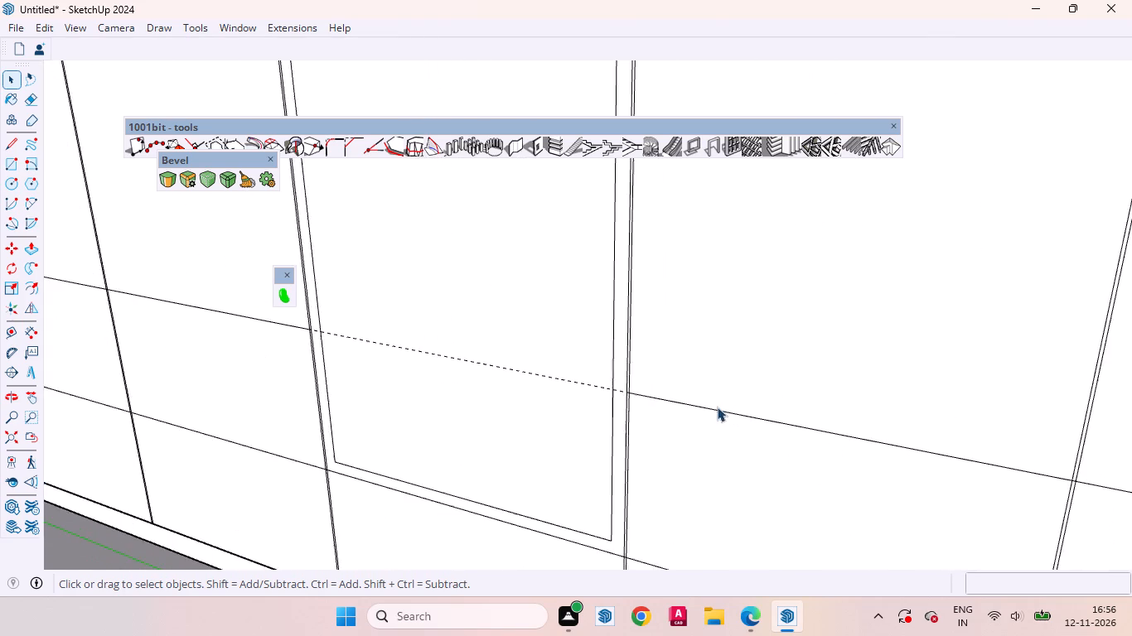
{"action": "scroll", "coordinate": [717, 407], "scroll_direction": "up", "scroll_amount": 18}
{"action": "left_click", "coordinate": [624, 374]}
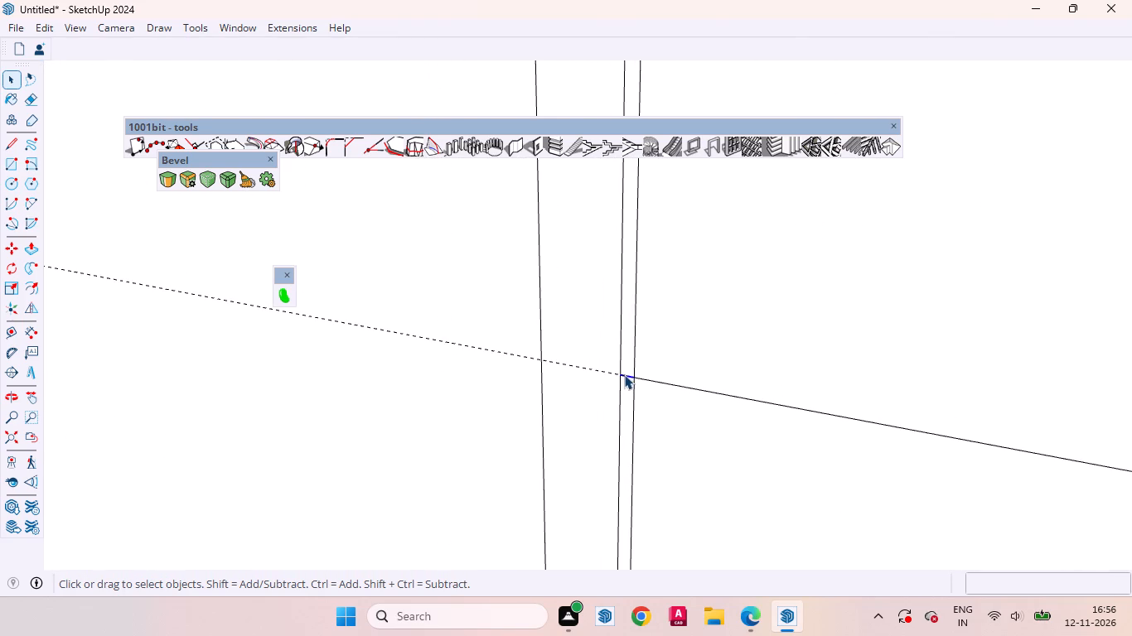
{"action": "right_click", "coordinate": [624, 374]}
{"action": "left_click", "coordinate": [663, 112]}
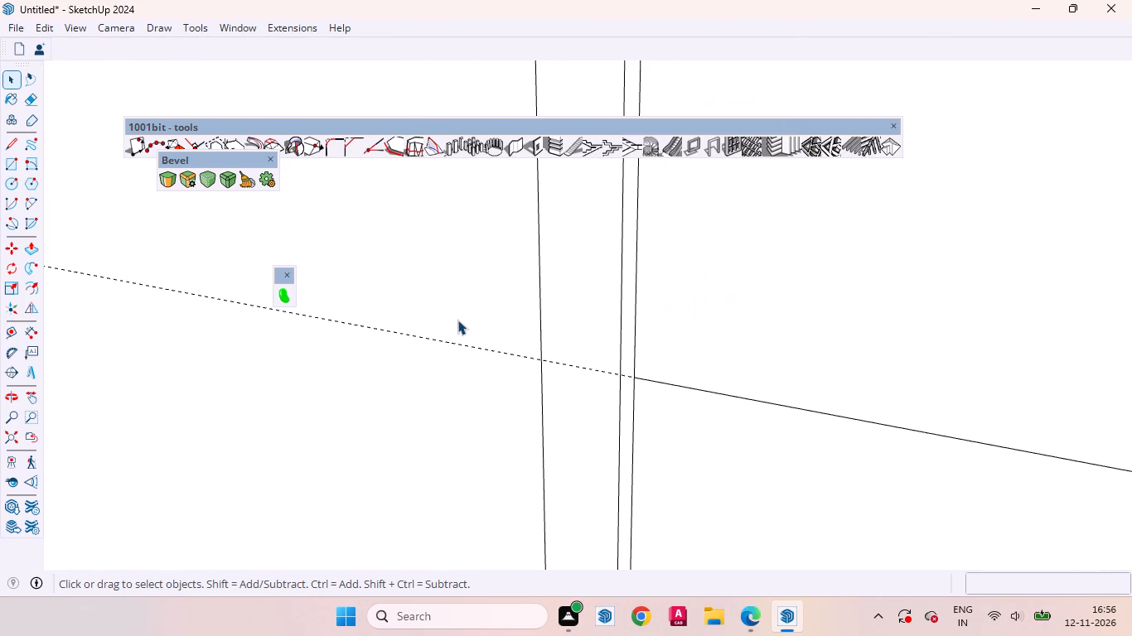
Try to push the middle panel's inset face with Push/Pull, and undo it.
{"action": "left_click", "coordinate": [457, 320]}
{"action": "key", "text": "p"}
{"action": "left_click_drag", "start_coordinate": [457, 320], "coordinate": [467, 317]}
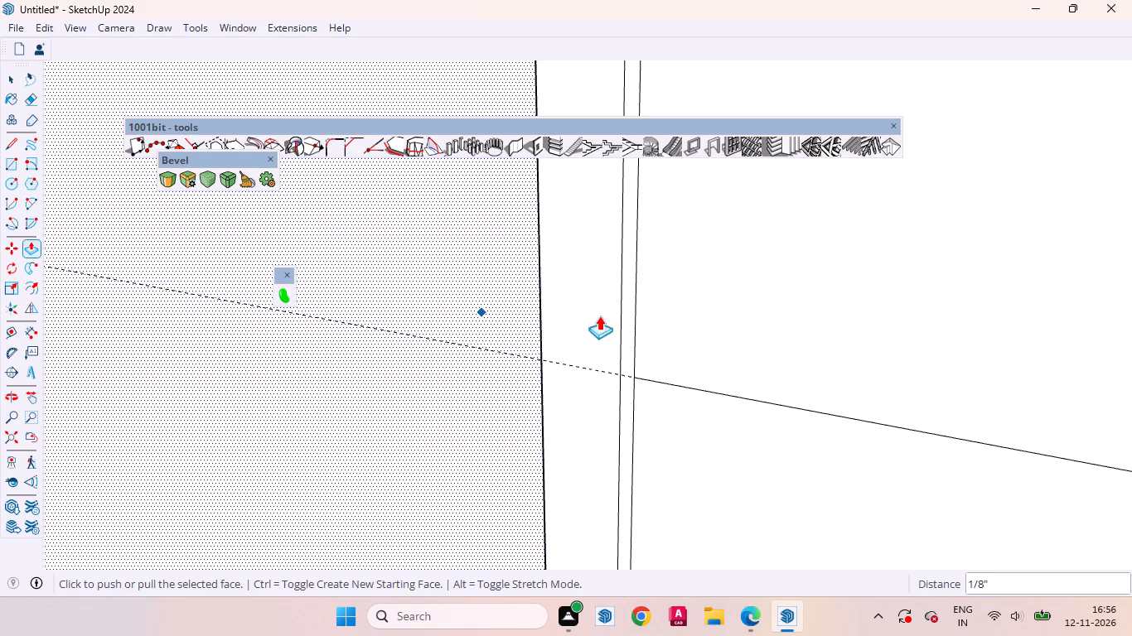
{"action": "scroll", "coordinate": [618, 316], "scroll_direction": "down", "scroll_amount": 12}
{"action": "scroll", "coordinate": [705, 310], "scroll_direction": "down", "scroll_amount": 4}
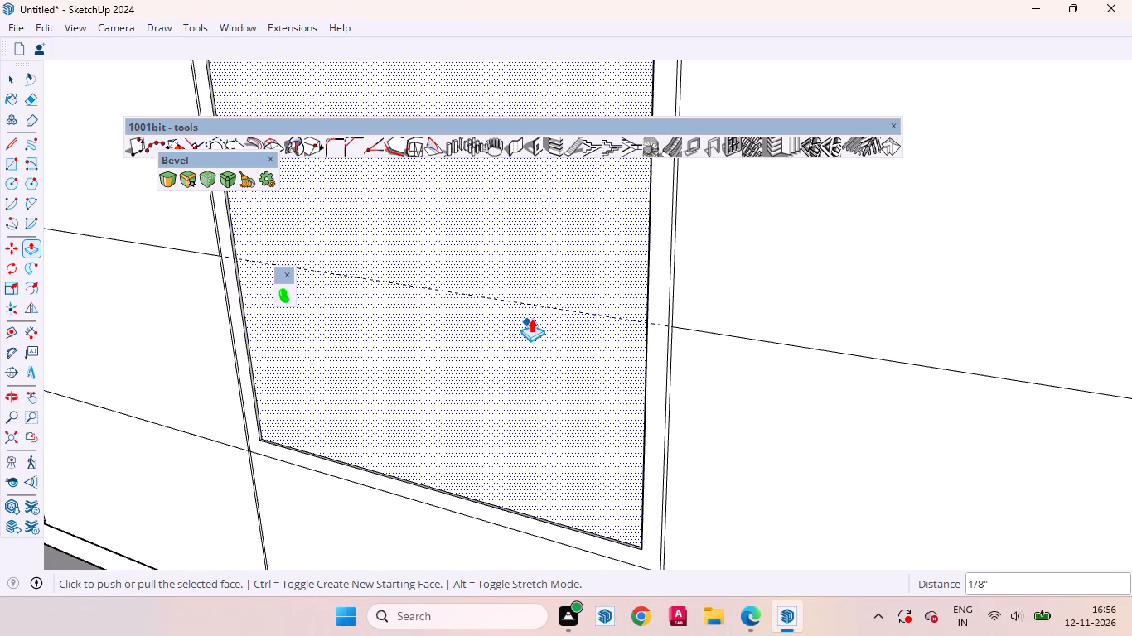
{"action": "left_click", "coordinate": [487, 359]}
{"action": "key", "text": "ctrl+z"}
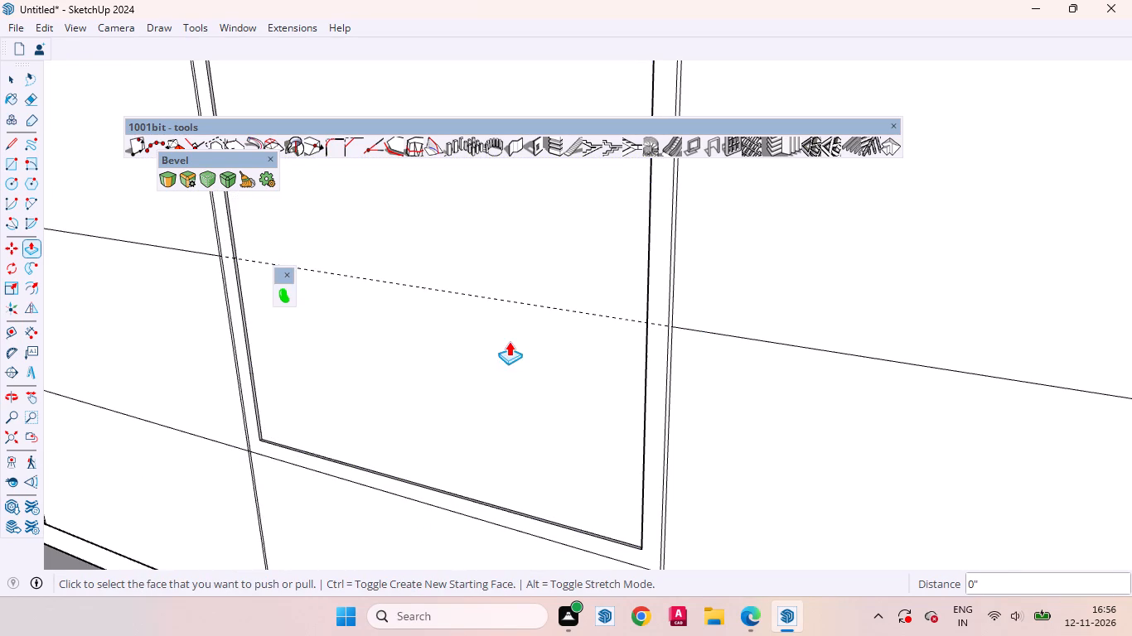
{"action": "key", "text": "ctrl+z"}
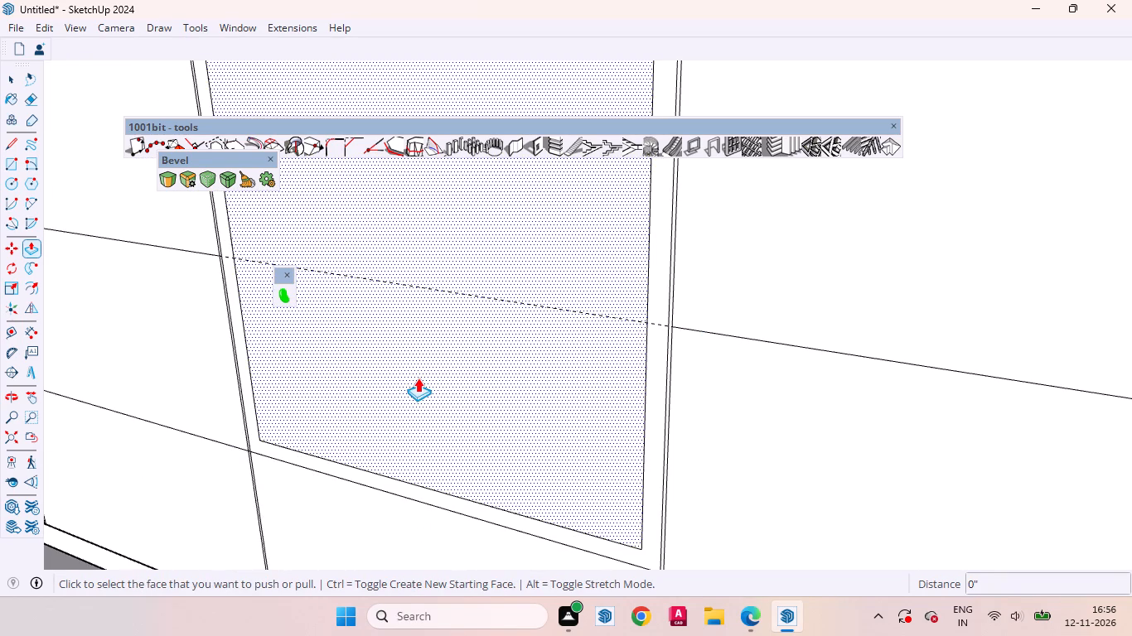
Push the middle panel's inset face 580 mm into the wardrobe to hollow out the compartment.
{"action": "left_click", "coordinate": [418, 378]}
{"action": "type", "text": "580mm"}
{"action": "key", "text": "Return"}
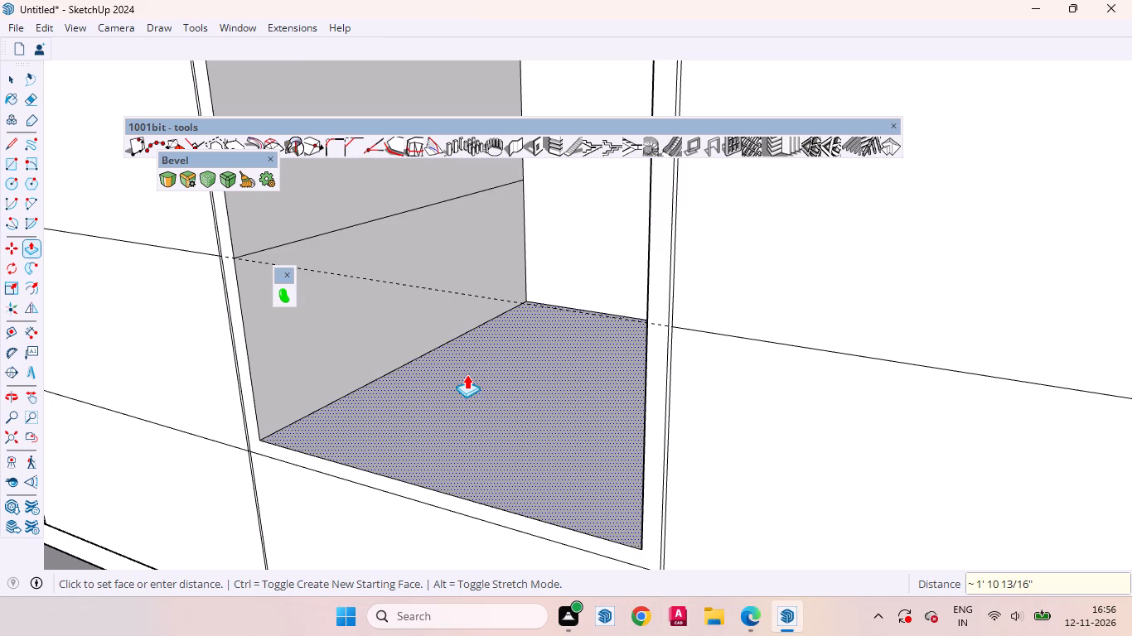
Erase the stray horizontal edge on the left inner side wall of the hollowed middle compartment.
{"action": "key", "text": "space"}
{"action": "left_click", "coordinate": [363, 224]}
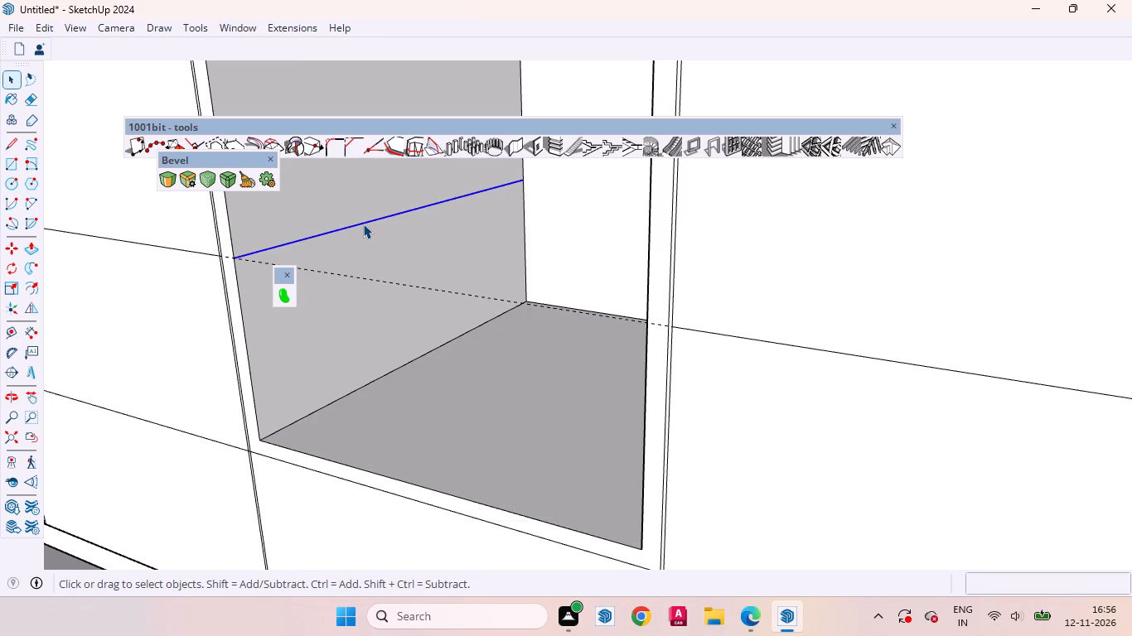
{"action": "right_click", "coordinate": [363, 224]}
{"action": "left_click", "coordinate": [401, 253]}
Examine where the lower horizontal line crosses the gap beside the middle compartment, and the lower part of the wardrobe front.
{"action": "scroll", "coordinate": [420, 402], "scroll_direction": "down", "scroll_amount": 9}
{"action": "scroll", "coordinate": [328, 444], "scroll_direction": "up", "scroll_amount": 16}
{"action": "middle_click_drag", "start_coordinate": [328, 444], "coordinate": [336, 444]}
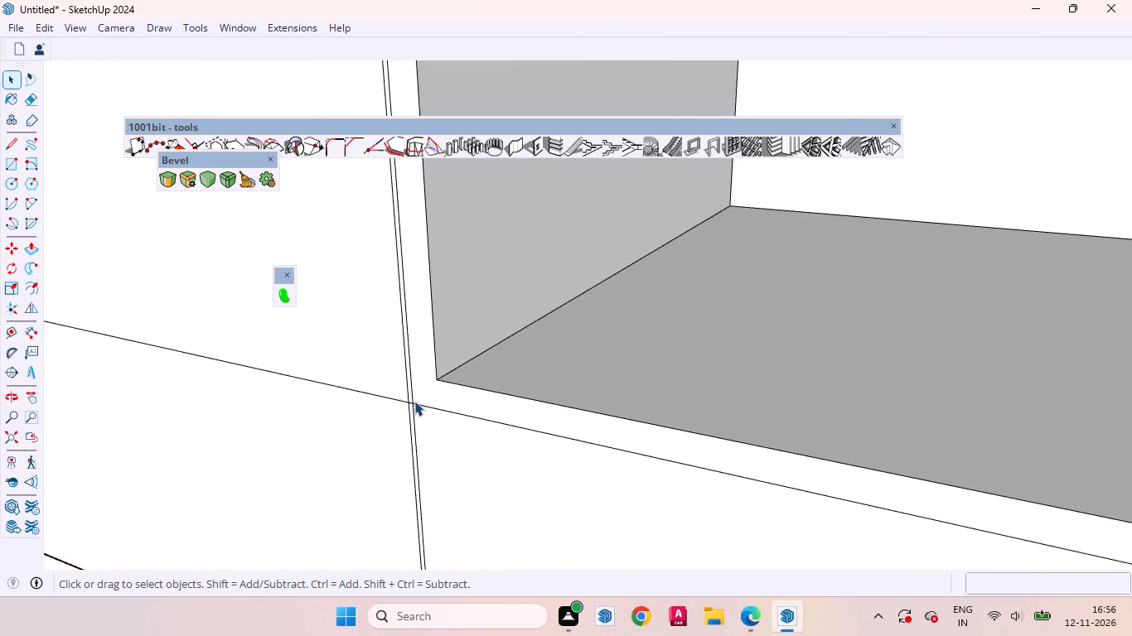
{"action": "scroll", "coordinate": [414, 401], "scroll_direction": "up", "scroll_amount": 15}
{"action": "middle_click_drag", "start_coordinate": [408, 401], "coordinate": [488, 387]}
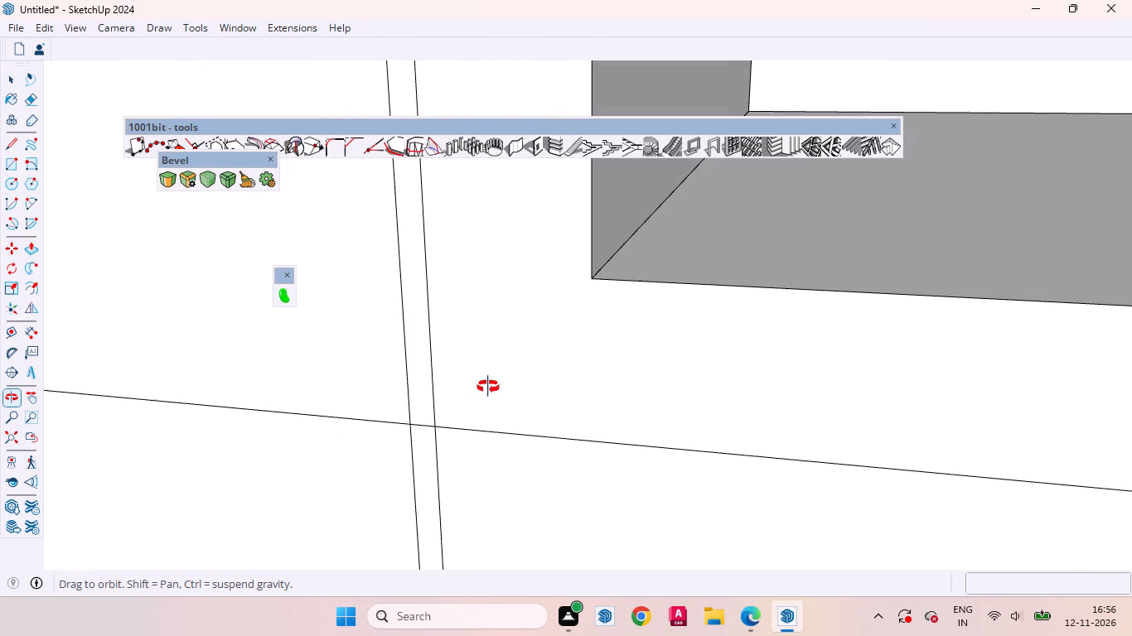
{"action": "middle_click_drag", "start_coordinate": [488, 387], "coordinate": [455, 398]}
{"action": "scroll", "coordinate": [428, 393], "scroll_direction": "up", "scroll_amount": 3}
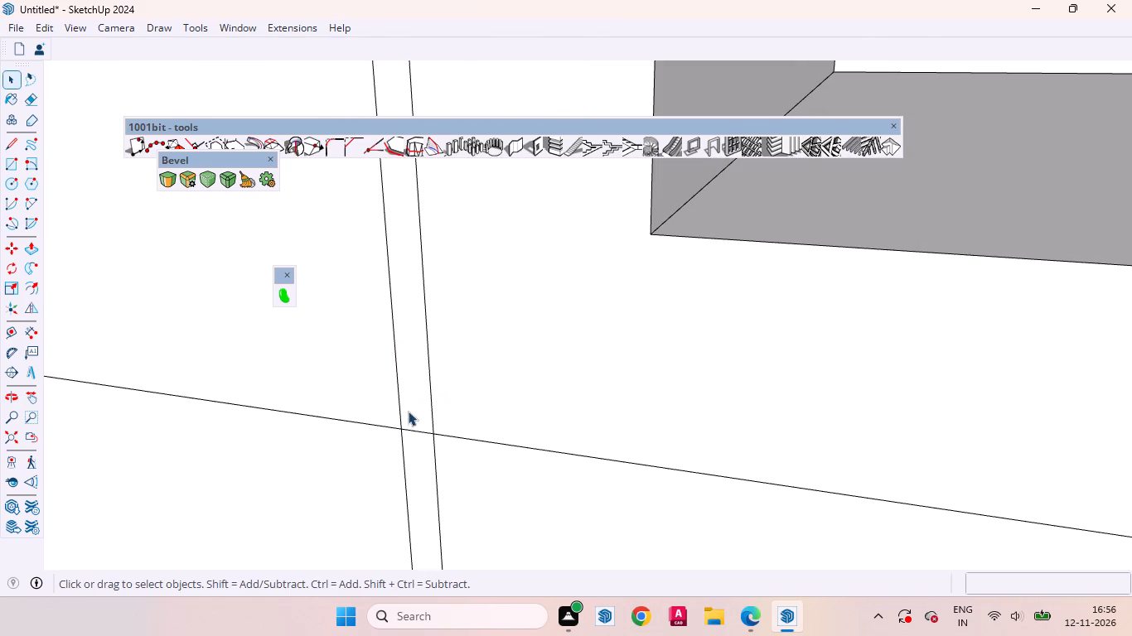
{"action": "scroll", "coordinate": [428, 384], "scroll_direction": "down", "scroll_amount": 8}
{"action": "scroll", "coordinate": [438, 395], "scroll_direction": "up", "scroll_amount": 1}
{"action": "scroll", "coordinate": [448, 404], "scroll_direction": "down", "scroll_amount": 12}
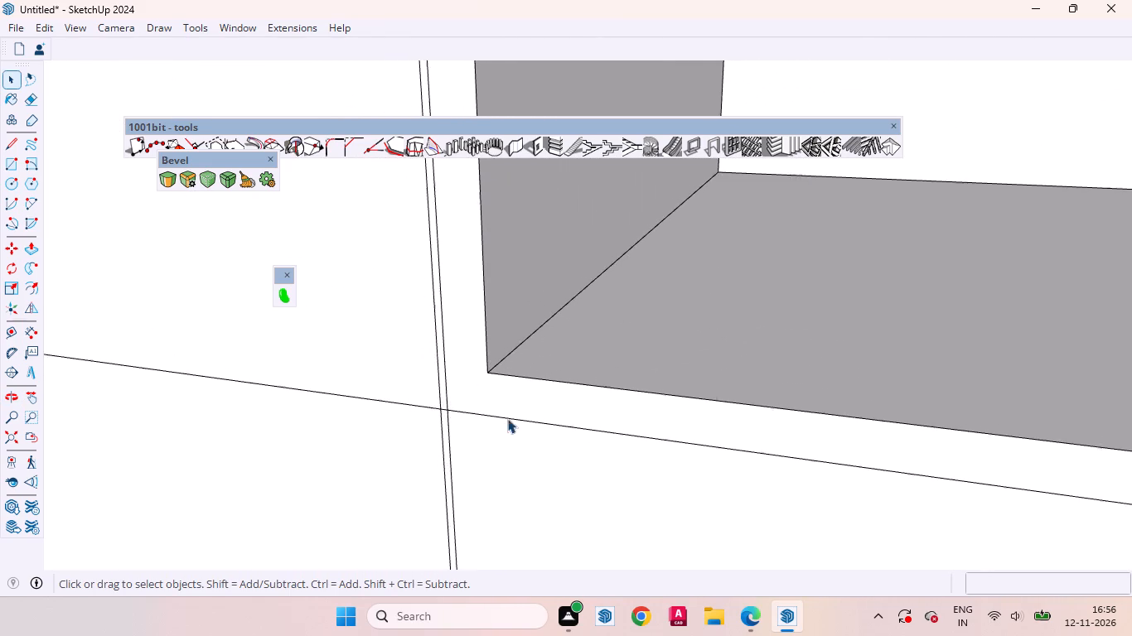
{"action": "scroll", "coordinate": [507, 418], "scroll_direction": "down", "scroll_amount": 11}
{"action": "scroll", "coordinate": [556, 436], "scroll_direction": "up", "scroll_amount": 1}
{"action": "scroll", "coordinate": [558, 439], "scroll_direction": "down", "scroll_amount": 16}
{"action": "scroll", "coordinate": [830, 456], "scroll_direction": "up", "scroll_amount": 2}
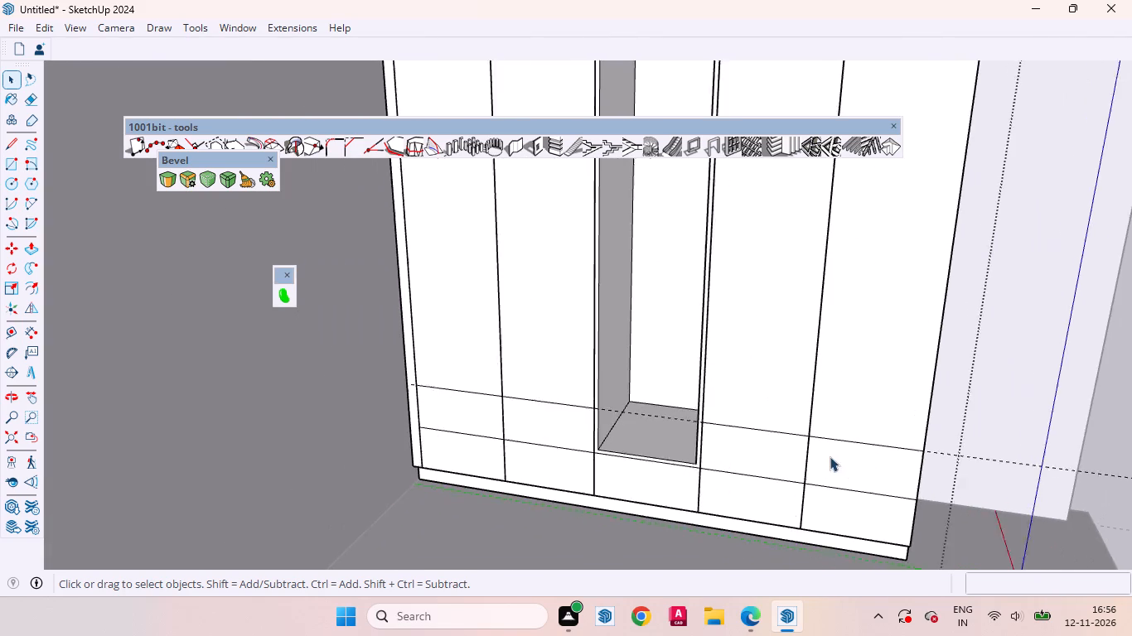
{"action": "scroll", "coordinate": [830, 456], "scroll_direction": "up", "scroll_amount": 9}
{"action": "scroll", "coordinate": [857, 434], "scroll_direction": "down", "scroll_amount": 8}
{"action": "scroll", "coordinate": [771, 467], "scroll_direction": "down", "scroll_amount": 5}
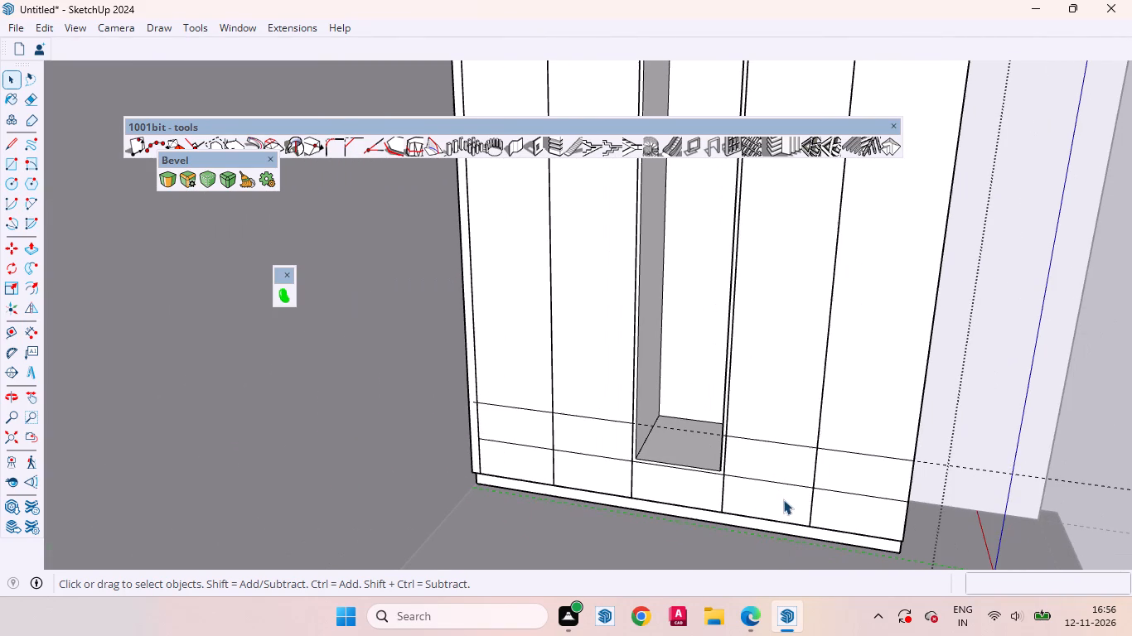
{"action": "scroll", "coordinate": [917, 393], "scroll_direction": "down", "scroll_amount": 4}
Copy both lower horizontal division lines on the two left and two right wardrobe panels 3 mm downward.
{"action": "middle_click_drag", "start_coordinate": [683, 439], "coordinate": [690, 383]}
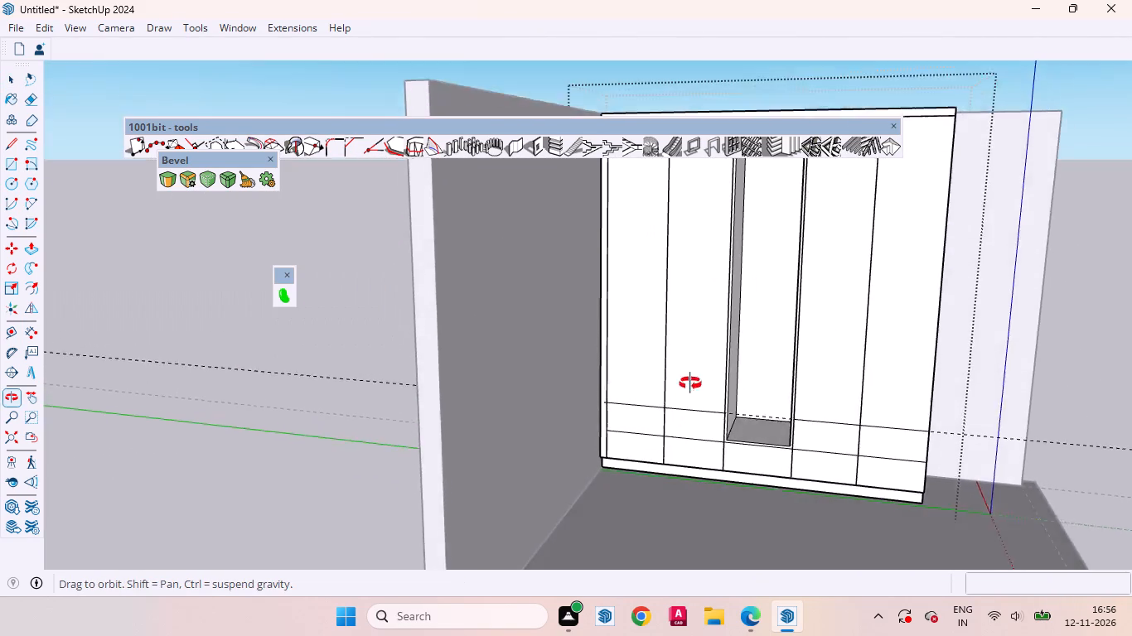
{"action": "middle_click_drag", "start_coordinate": [690, 383], "coordinate": [694, 367]}
{"action": "scroll", "coordinate": [627, 422], "scroll_direction": "up", "scroll_amount": 6}
{"action": "scroll", "coordinate": [638, 417], "scroll_direction": "down", "scroll_amount": 2}
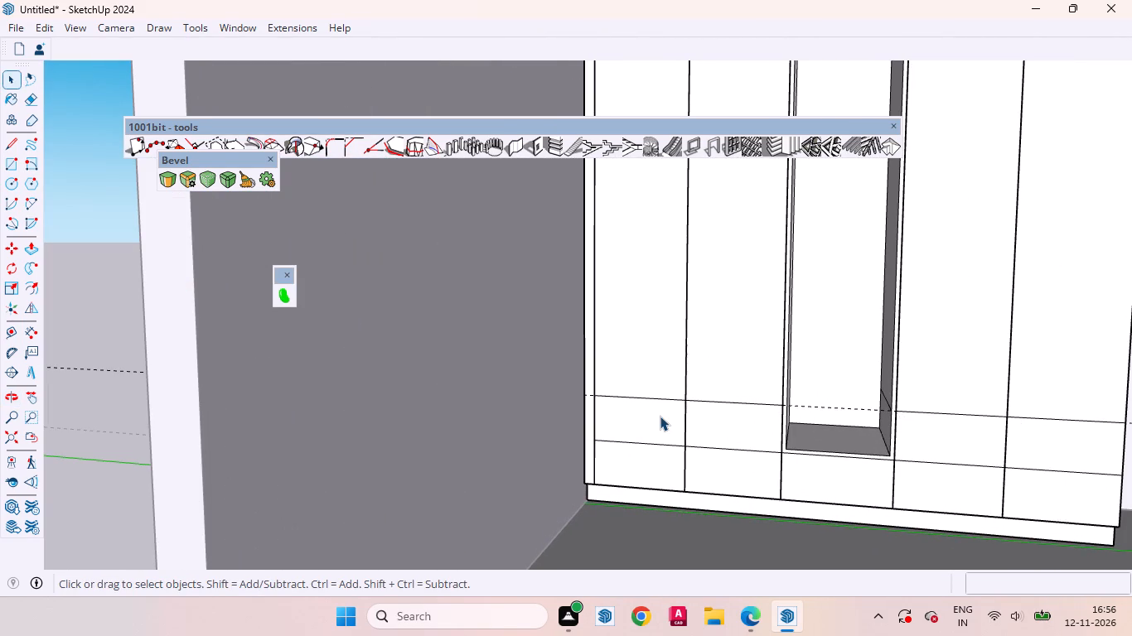
{"action": "scroll", "coordinate": [660, 416], "scroll_direction": "up", "scroll_amount": 6}
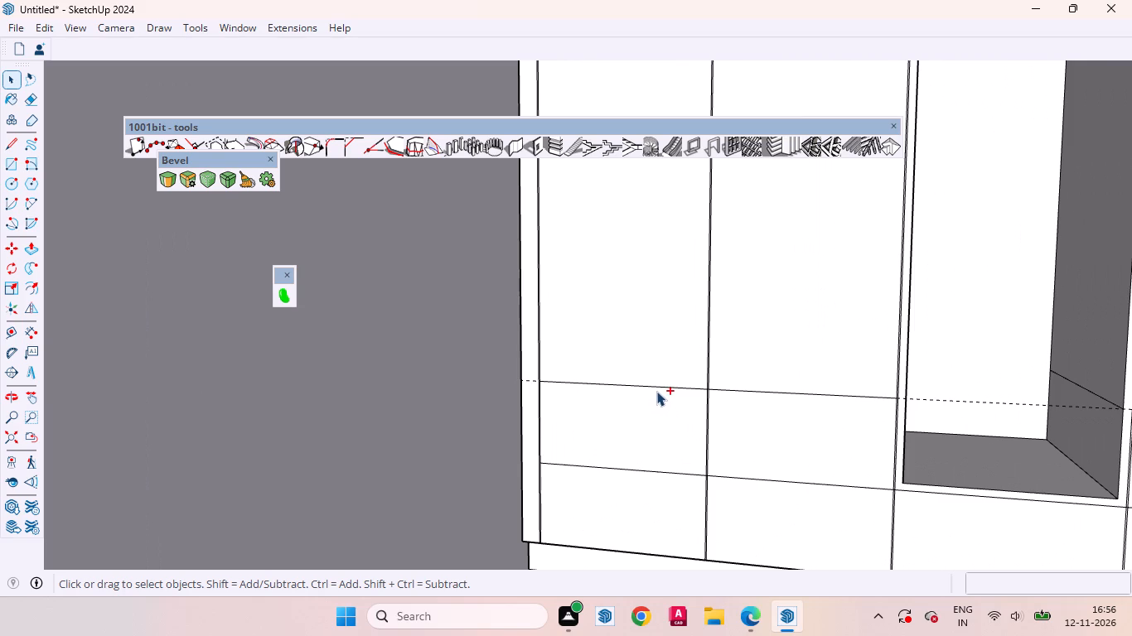
{"action": "scroll", "coordinate": [656, 391], "scroll_direction": "up", "scroll_amount": 3}
{"action": "left_click", "coordinate": [647, 386], "text": "ctrl"}
{"action": "left_click", "coordinate": [789, 393], "text": "ctrl"}
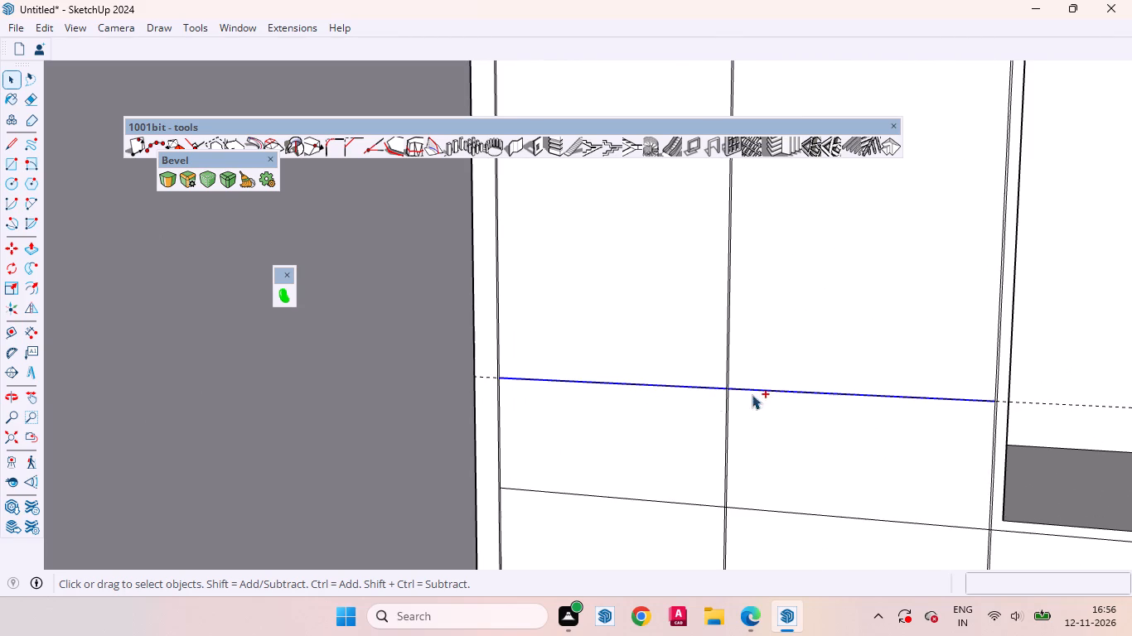
{"action": "left_click", "coordinate": [630, 501], "text": "ctrl"}
{"action": "left_click", "coordinate": [820, 518], "text": "ctrl"}
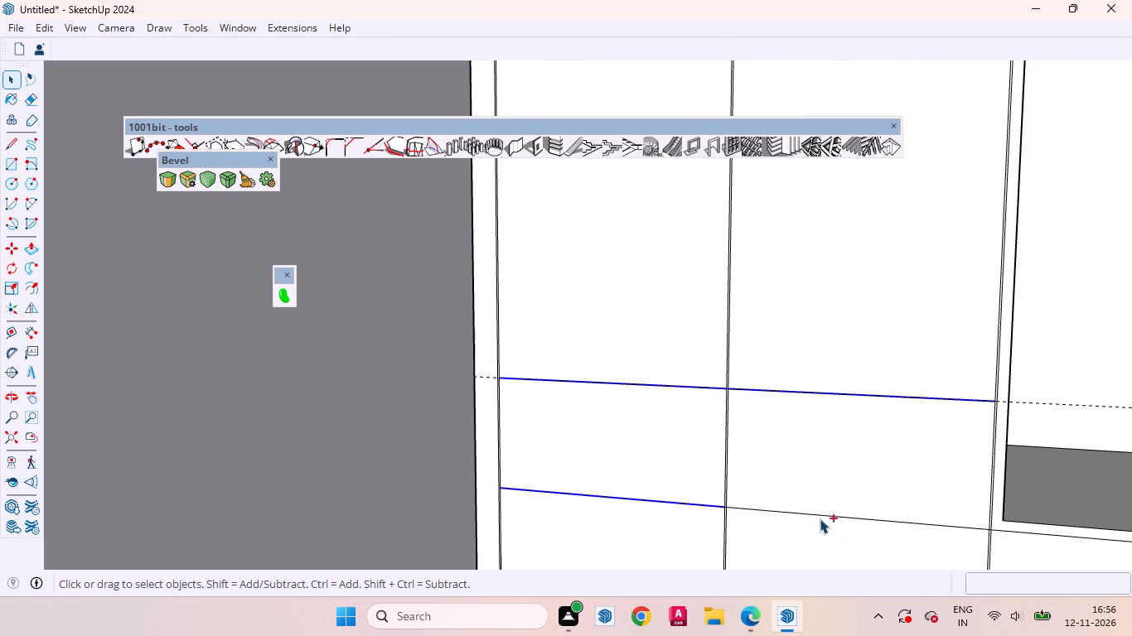
{"action": "scroll", "coordinate": [603, 441], "scroll_direction": "down", "scroll_amount": 3, "text": "ctrl"}
{"action": "left_click", "coordinate": [780, 523], "text": "shift"}
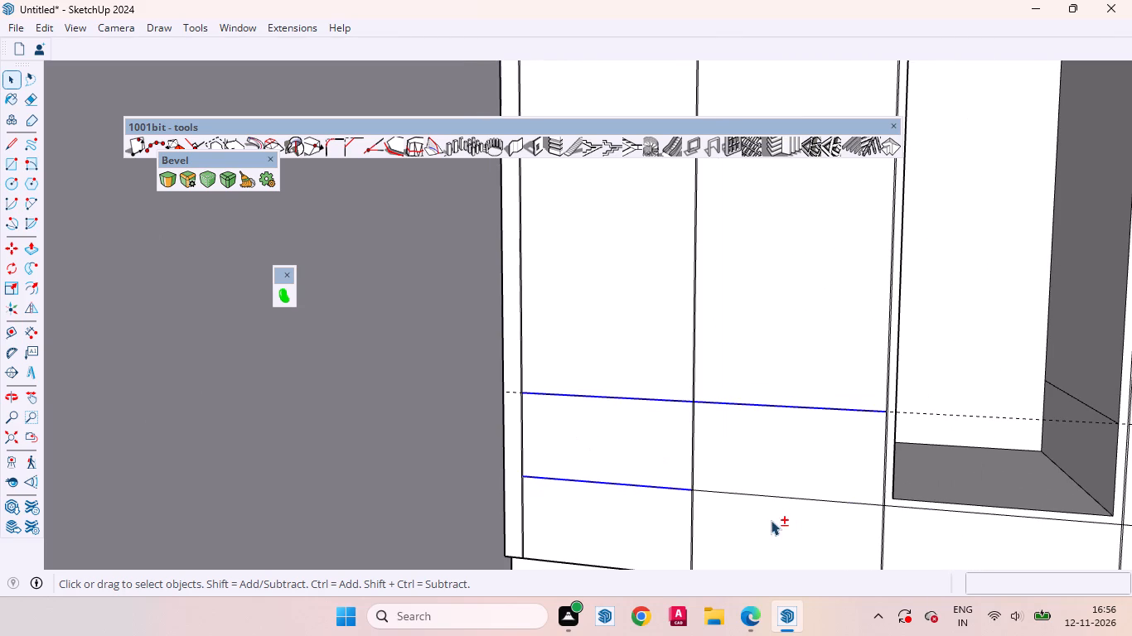
{"action": "left_click", "coordinate": [763, 494], "text": "ctrl"}
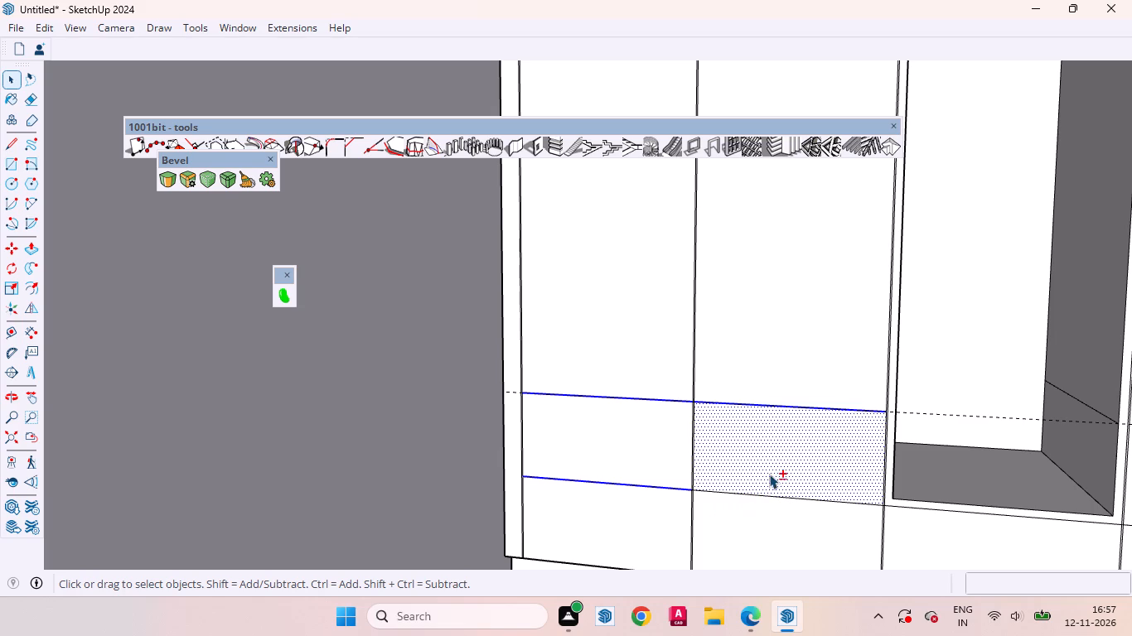
{"action": "left_click", "coordinate": [772, 466], "text": "shift"}
{"action": "left_click", "coordinate": [768, 498], "text": "ctrl"}
{"action": "scroll", "coordinate": [660, 481], "scroll_direction": "down", "scroll_amount": 6, "text": "ctrl"}
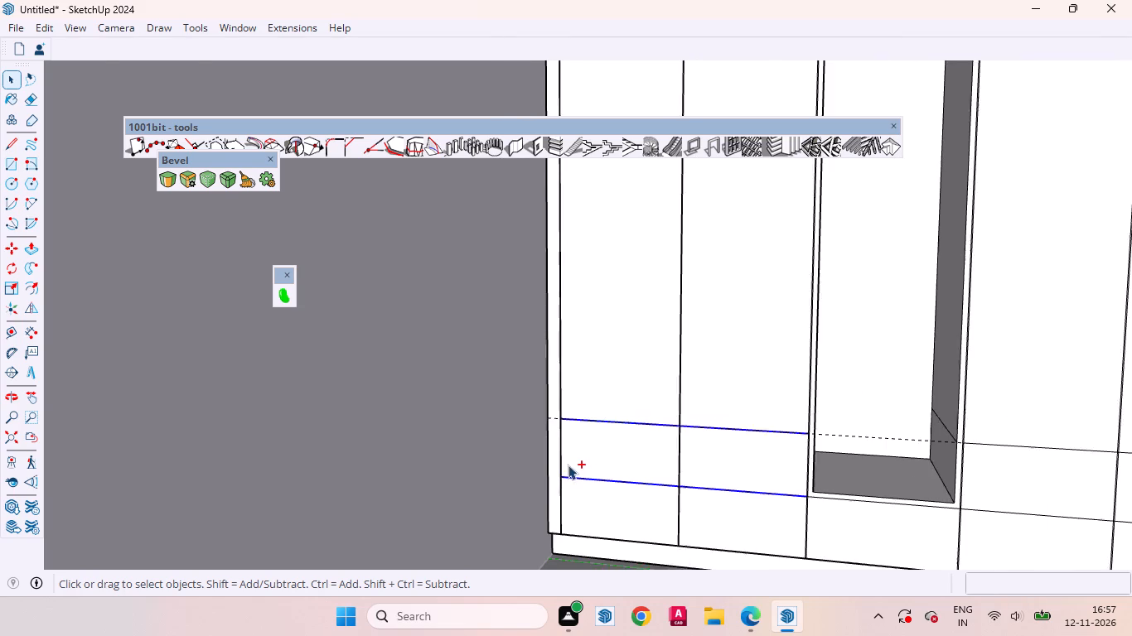
{"action": "scroll", "coordinate": [568, 465], "scroll_direction": "down", "scroll_amount": 2, "text": "ctrl"}
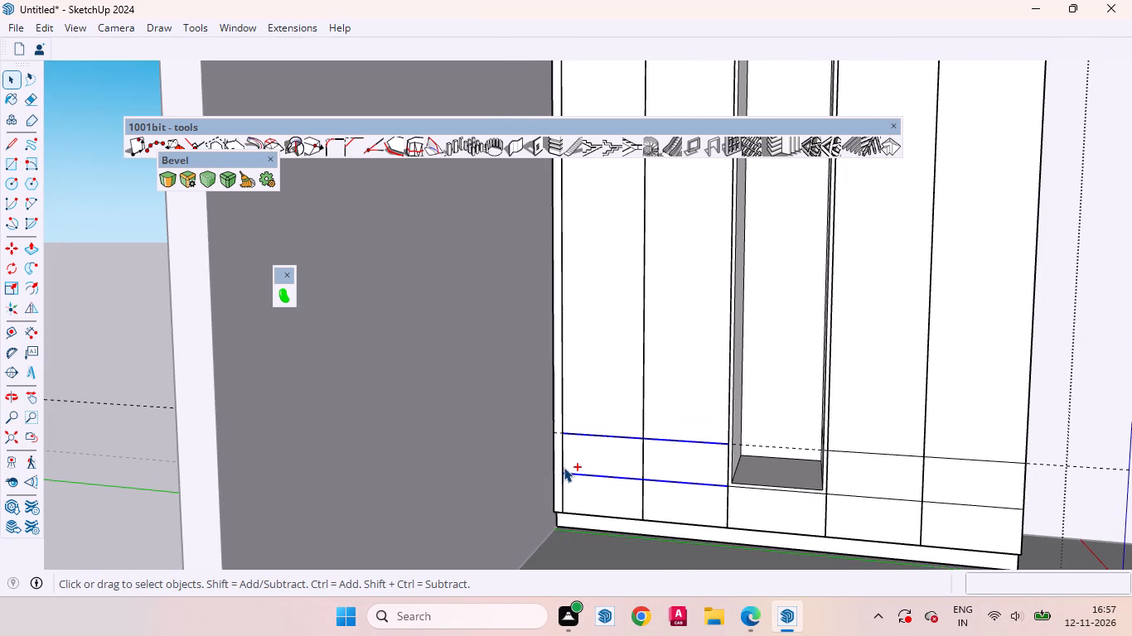
{"action": "scroll", "coordinate": [447, 387], "scroll_direction": "down", "scroll_amount": 5, "text": "ctrl"}
{"action": "scroll", "coordinate": [824, 457], "scroll_direction": "up", "scroll_amount": 9, "text": "ctrl"}
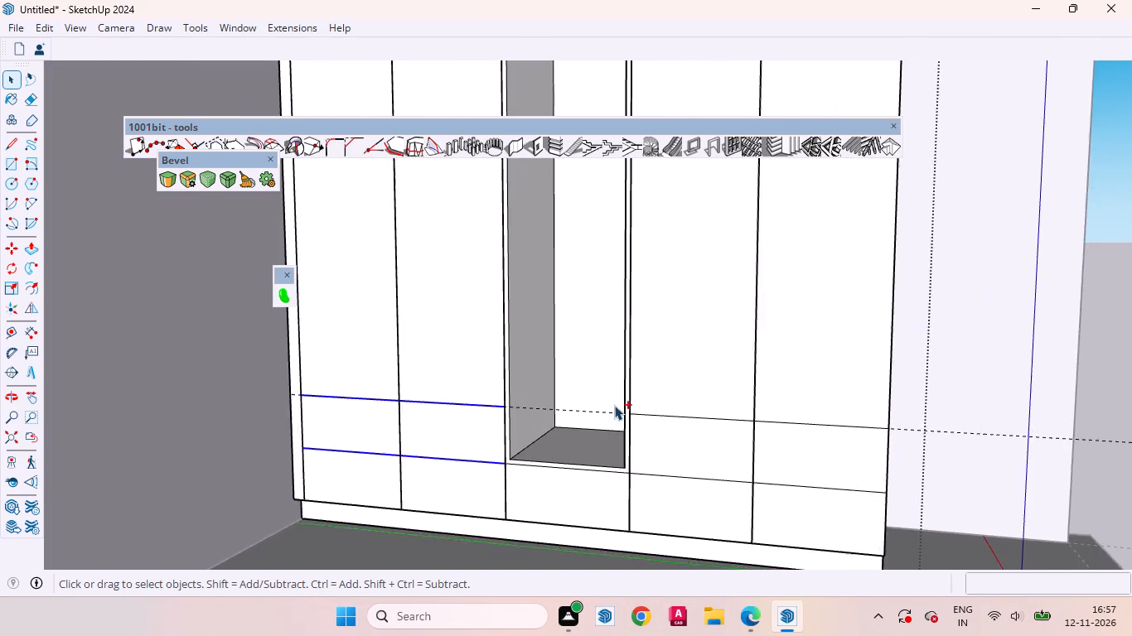
{"action": "scroll", "coordinate": [614, 405], "scroll_direction": "up", "scroll_amount": 2, "text": "ctrl"}
{"action": "left_click", "coordinate": [653, 415], "text": "ctrl"}
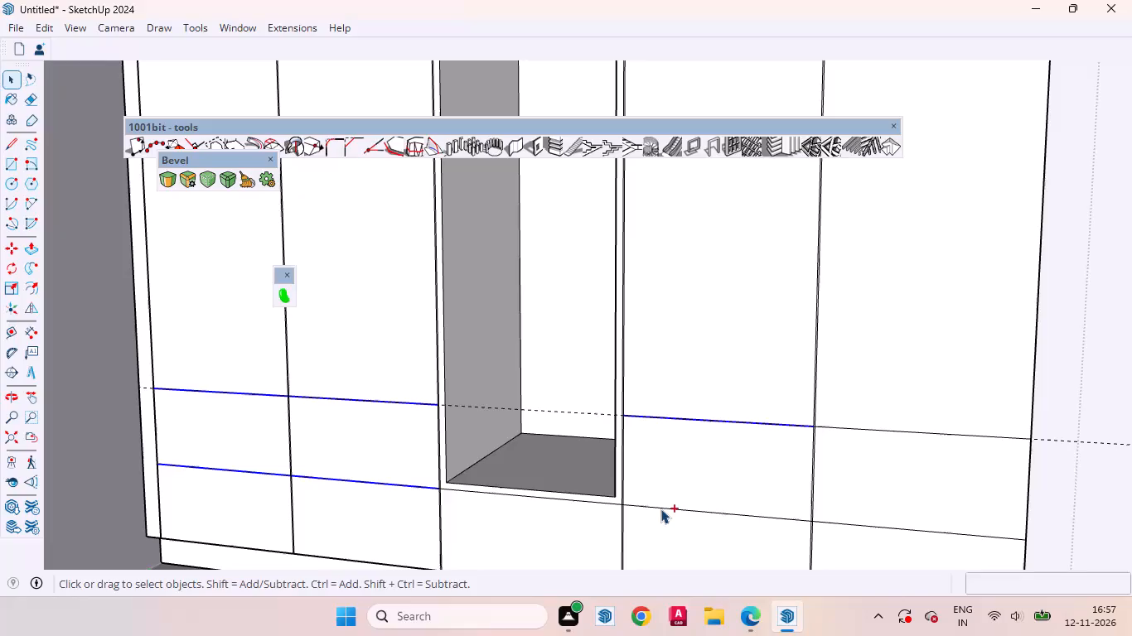
{"action": "left_click", "coordinate": [660, 508], "text": "ctrl"}
{"action": "left_click", "coordinate": [903, 431], "text": "ctrl"}
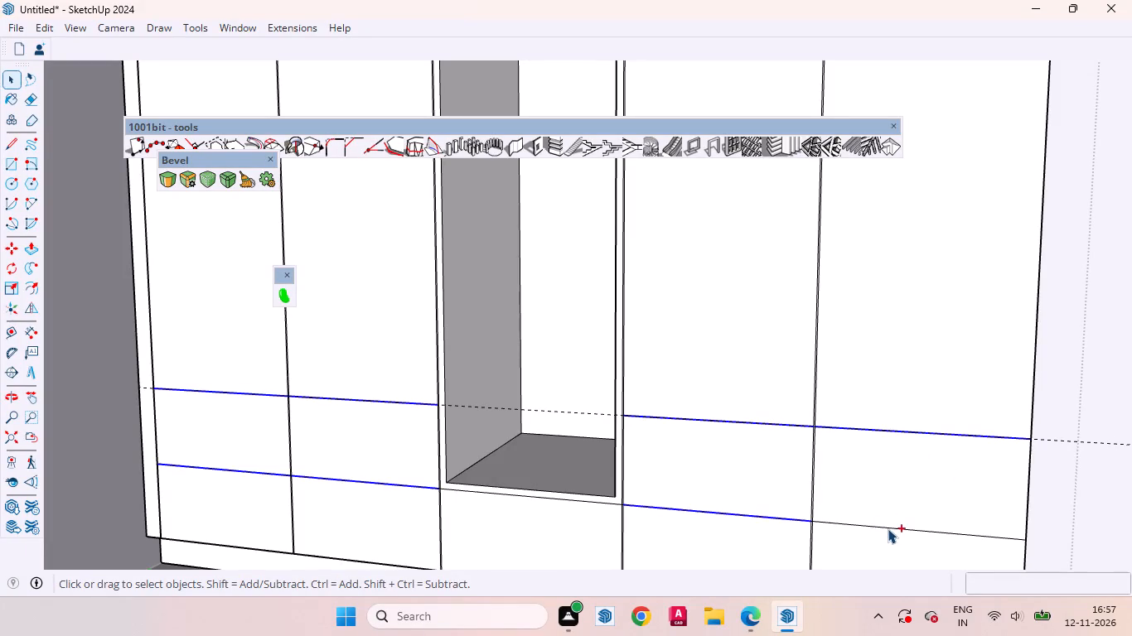
{"action": "left_click", "coordinate": [888, 528], "text": "ctrl"}
{"action": "key", "text": "m"}
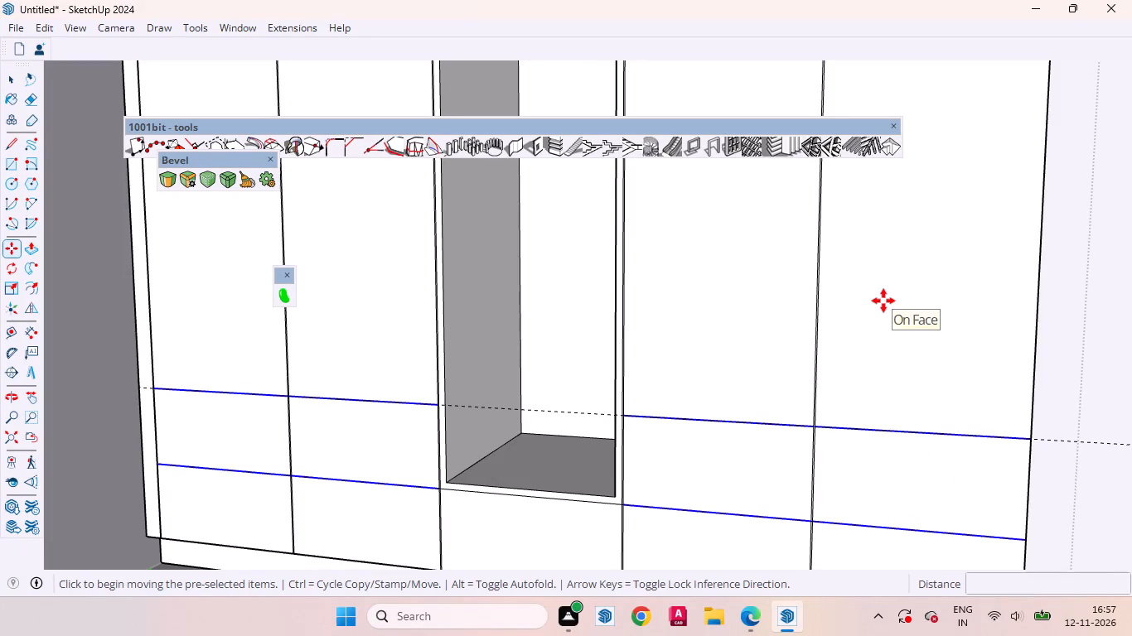
{"action": "left_click", "coordinate": [886, 232]}
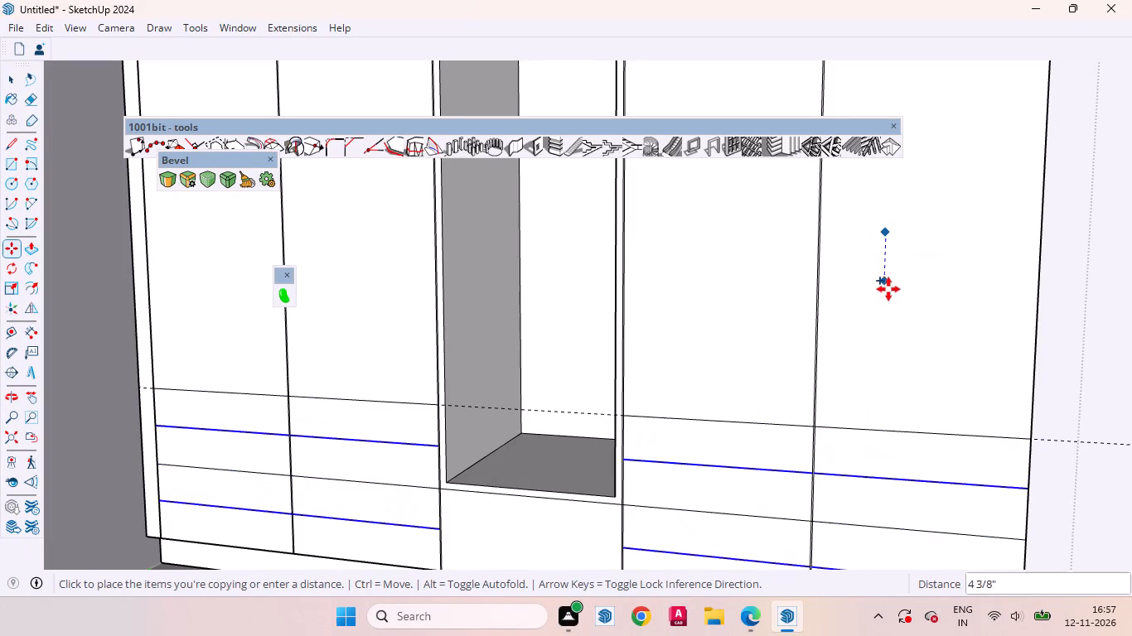
{"action": "type", "text": "3mm"}
{"action": "key", "text": "Return"}
{"action": "key", "text": "space"}
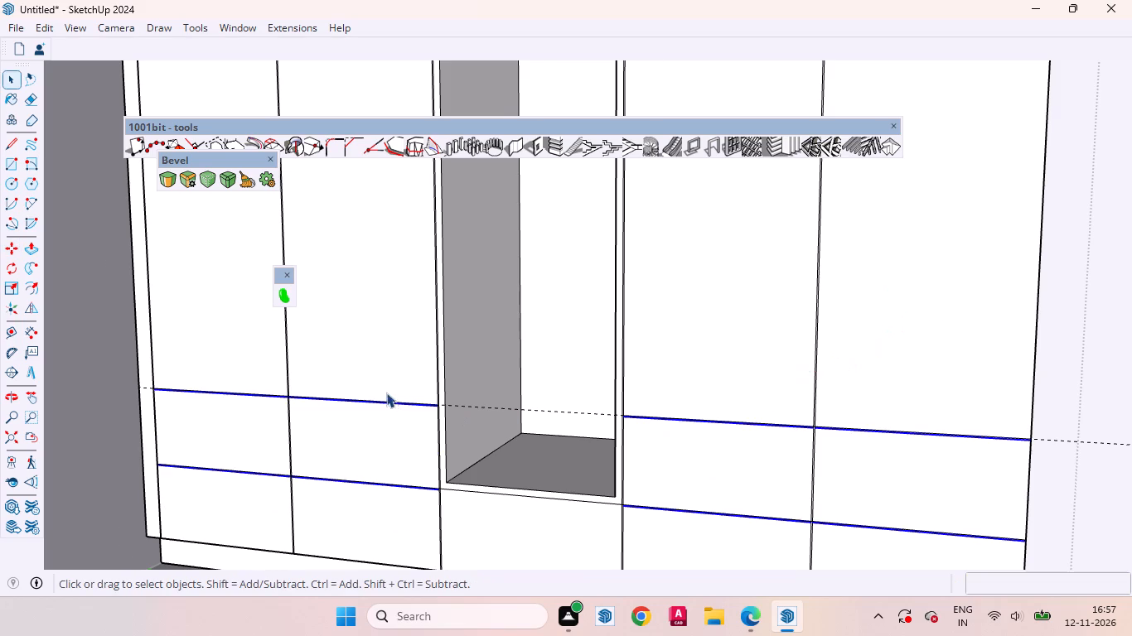
Erase the stray horizontal edge on the right inner side wall of the middle compartment.
{"action": "scroll", "coordinate": [386, 393], "scroll_direction": "up", "scroll_amount": 5}
{"action": "middle_click_drag", "start_coordinate": [417, 396], "coordinate": [506, 374]}
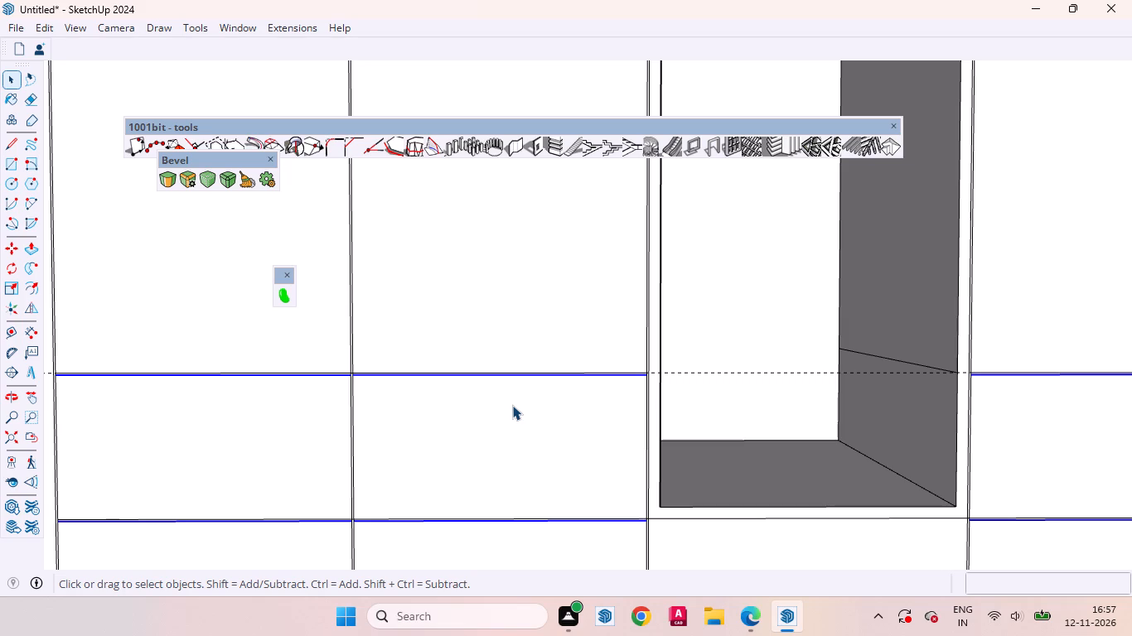
{"action": "scroll", "coordinate": [603, 397], "scroll_direction": "down", "scroll_amount": 13}
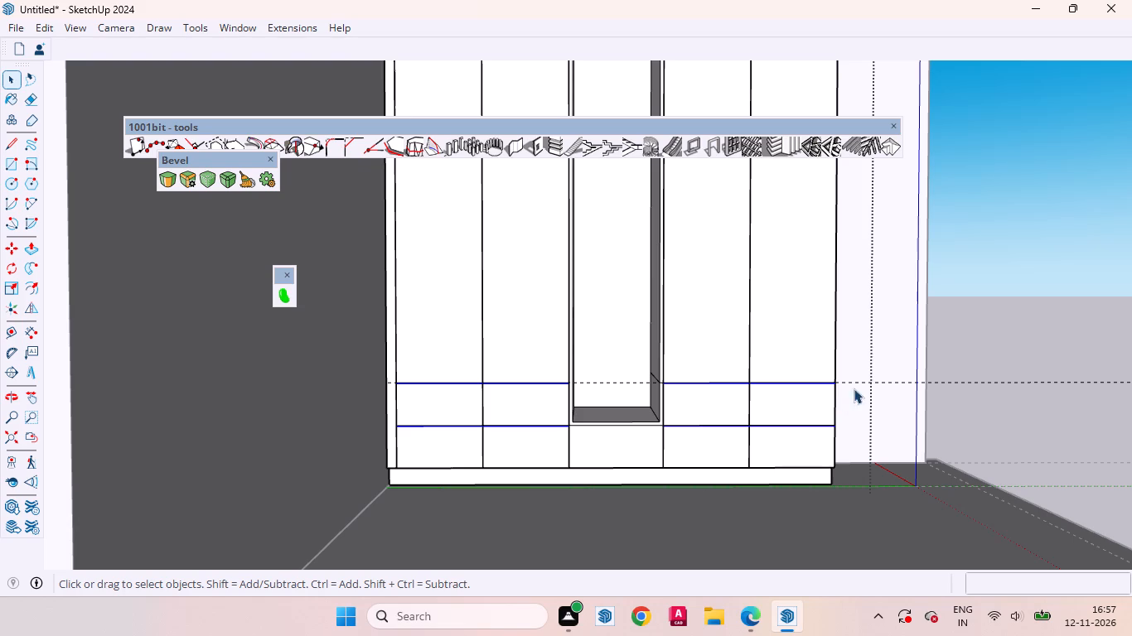
{"action": "scroll", "coordinate": [899, 406], "scroll_direction": "down", "scroll_amount": 1}
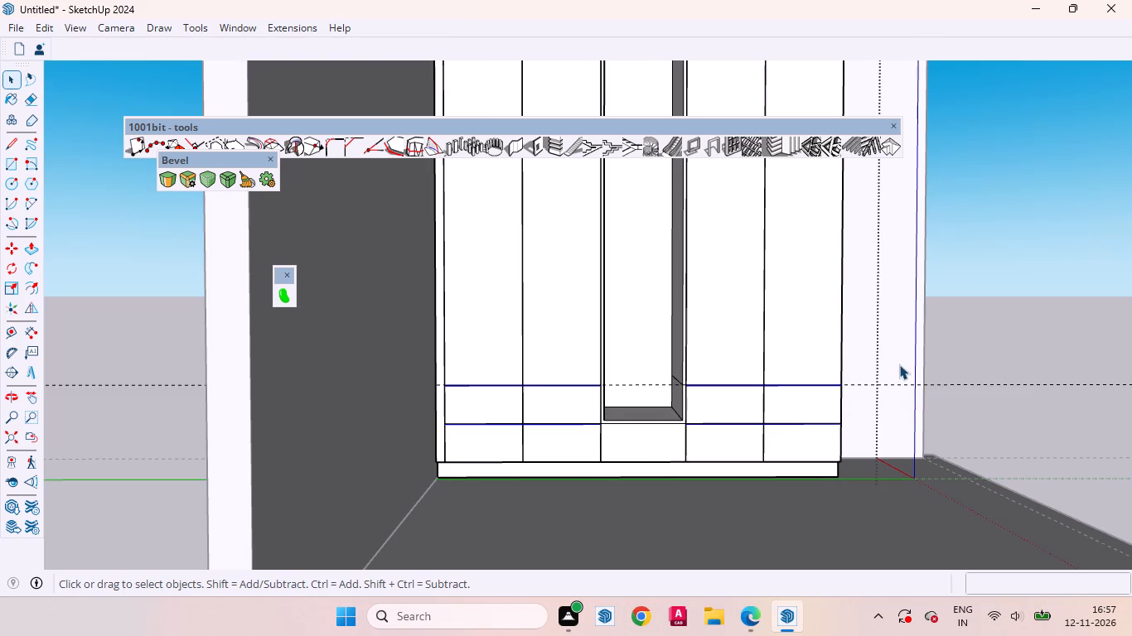
{"action": "scroll", "coordinate": [889, 333], "scroll_direction": "up", "scroll_amount": 2}
{"action": "scroll", "coordinate": [747, 377], "scroll_direction": "up", "scroll_amount": 3}
{"action": "scroll", "coordinate": [551, 388], "scroll_direction": "up", "scroll_amount": 3}
{"action": "middle_click_drag", "start_coordinate": [571, 384], "coordinate": [593, 391]}
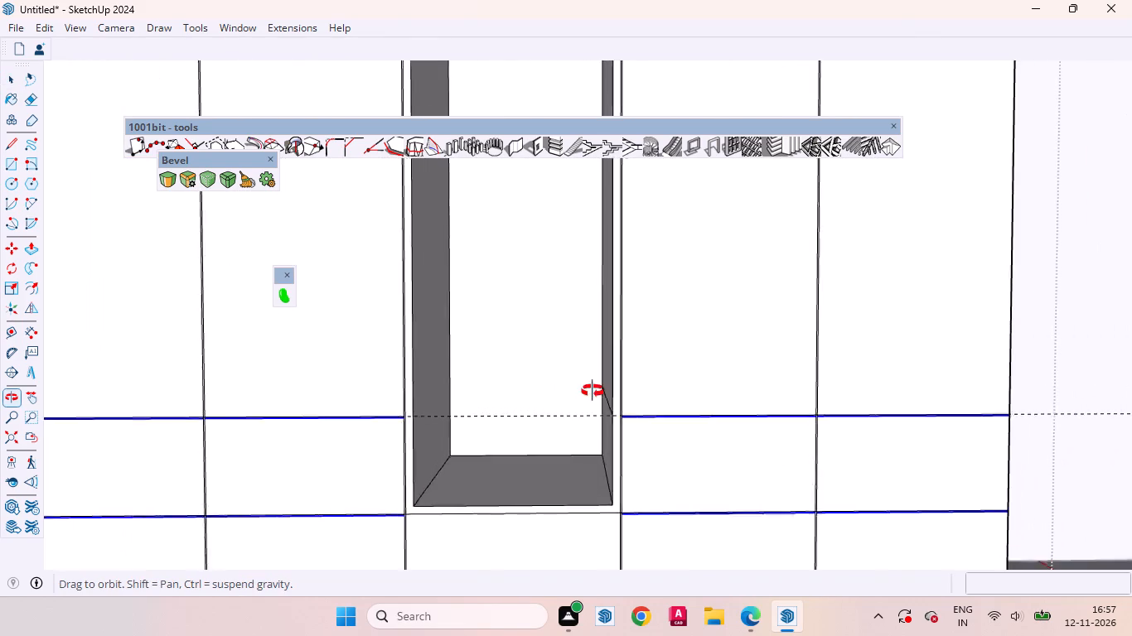
{"action": "middle_click_drag", "start_coordinate": [593, 391], "coordinate": [642, 393]}
{"action": "scroll", "coordinate": [637, 393], "scroll_direction": "up", "scroll_amount": 3}
{"action": "left_click", "coordinate": [636, 407]}
{"action": "left_click", "coordinate": [637, 406]}
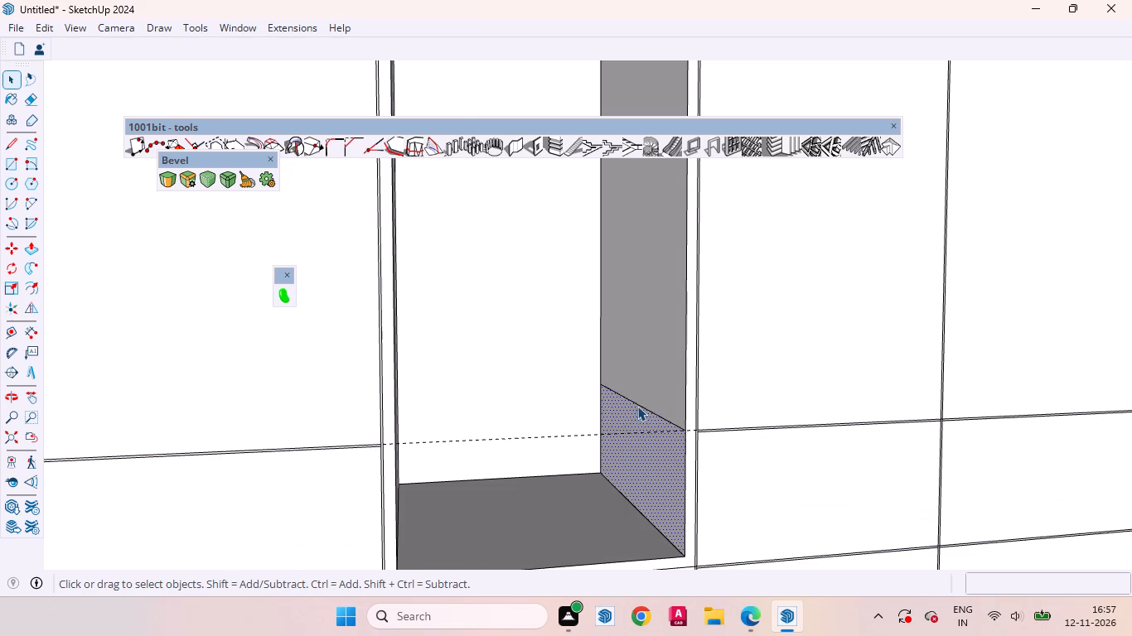
{"action": "right_click", "coordinate": [637, 406]}
{"action": "left_click", "coordinate": [672, 138]}
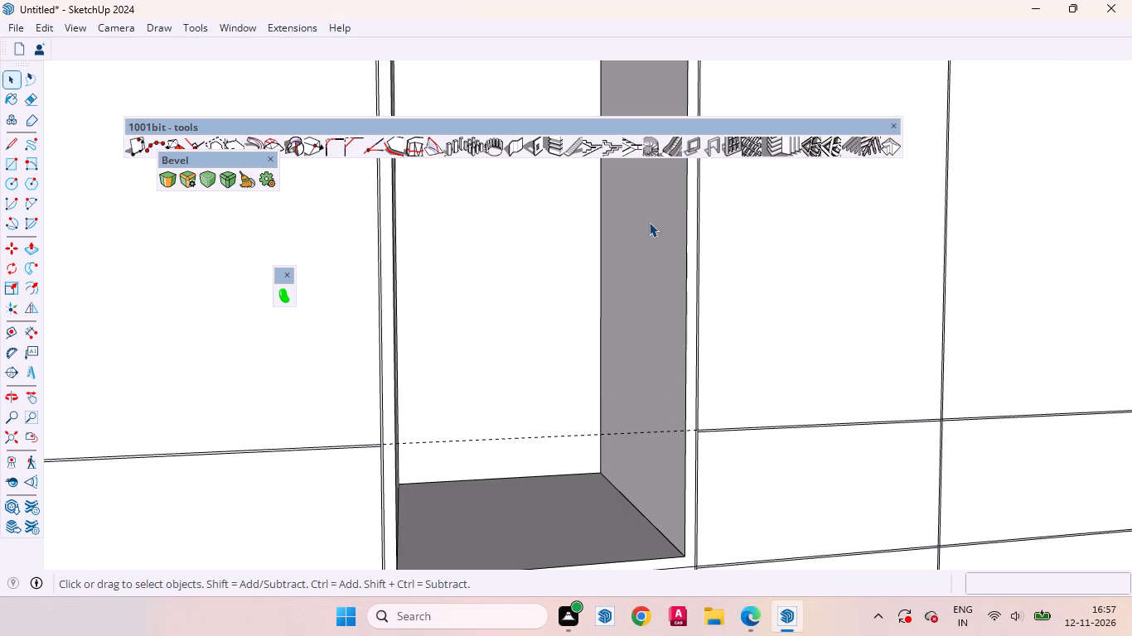
{"action": "left_click", "coordinate": [649, 222]}
Copy the horizontal line just below the middle compartment down about 1/8", level with the lower gap lines of the neighbouring panels.
{"action": "scroll", "coordinate": [555, 363], "scroll_direction": "down", "scroll_amount": 13}
{"action": "middle_click_drag", "start_coordinate": [549, 419], "coordinate": [483, 447]}
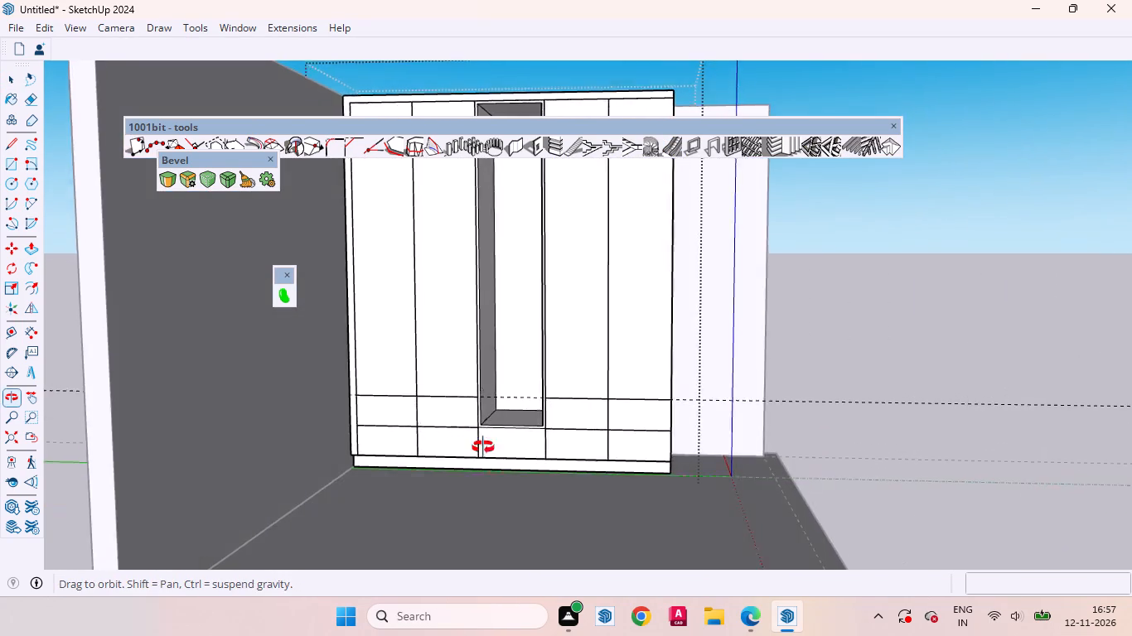
{"action": "middle_click_drag", "start_coordinate": [483, 447], "coordinate": [512, 463]}
{"action": "scroll", "coordinate": [510, 467], "scroll_direction": "down", "scroll_amount": 7}
{"action": "scroll", "coordinate": [549, 451], "scroll_direction": "up", "scroll_amount": 8}
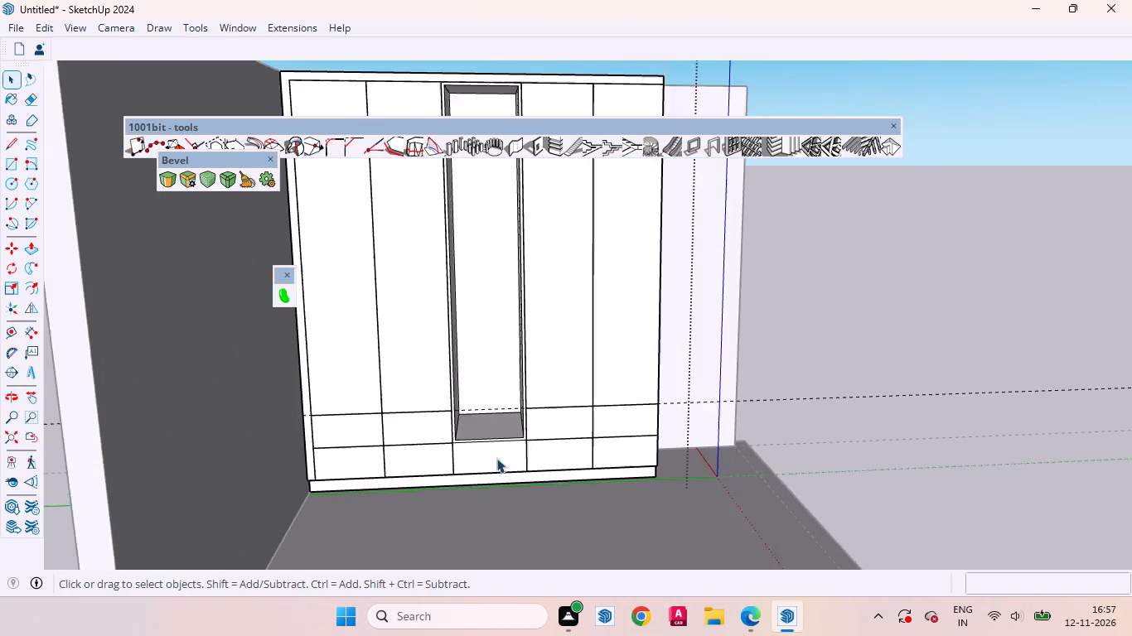
{"action": "scroll", "coordinate": [496, 458], "scroll_direction": "up", "scroll_amount": 13}
{"action": "middle_click_drag", "start_coordinate": [478, 422], "coordinate": [454, 445]}
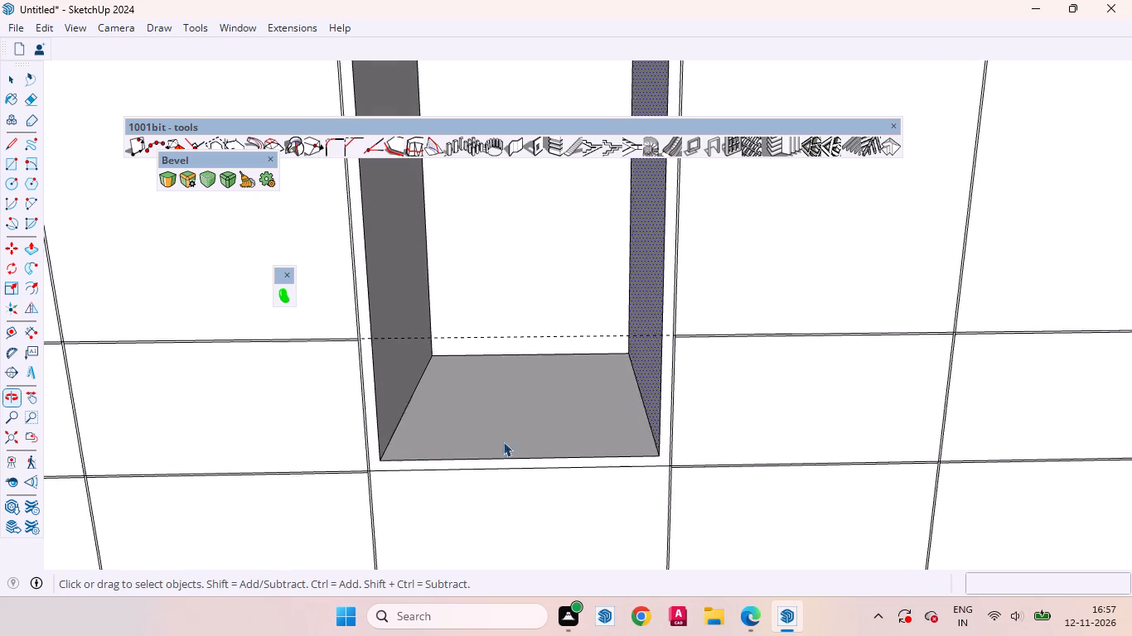
{"action": "scroll", "coordinate": [614, 475], "scroll_direction": "up", "scroll_amount": 15}
{"action": "scroll", "coordinate": [675, 446], "scroll_direction": "down", "scroll_amount": 7}
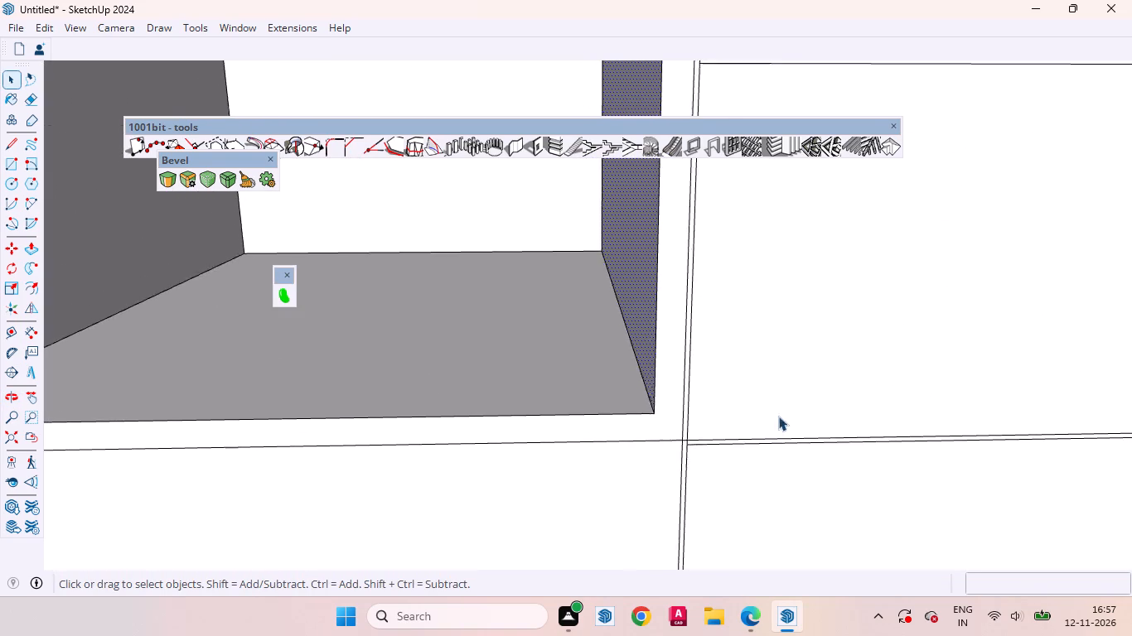
{"action": "scroll", "coordinate": [778, 416], "scroll_direction": "down", "scroll_amount": 11}
{"action": "scroll", "coordinate": [422, 386], "scroll_direction": "up", "scroll_amount": 11}
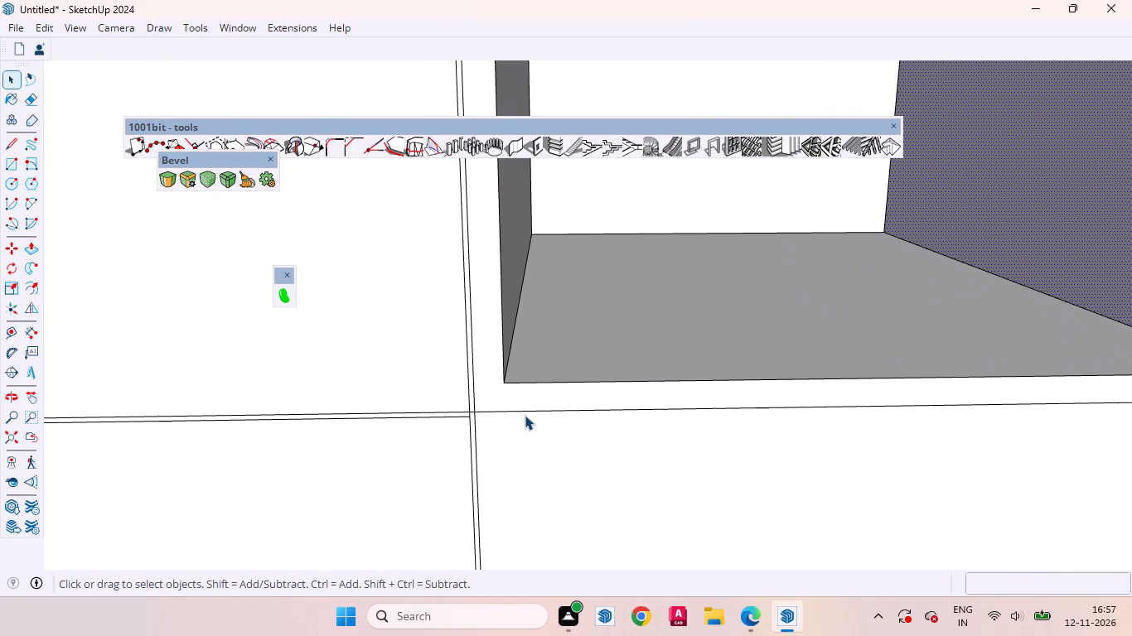
{"action": "left_click", "coordinate": [523, 414]}
{"action": "left_click", "coordinate": [520, 411]}
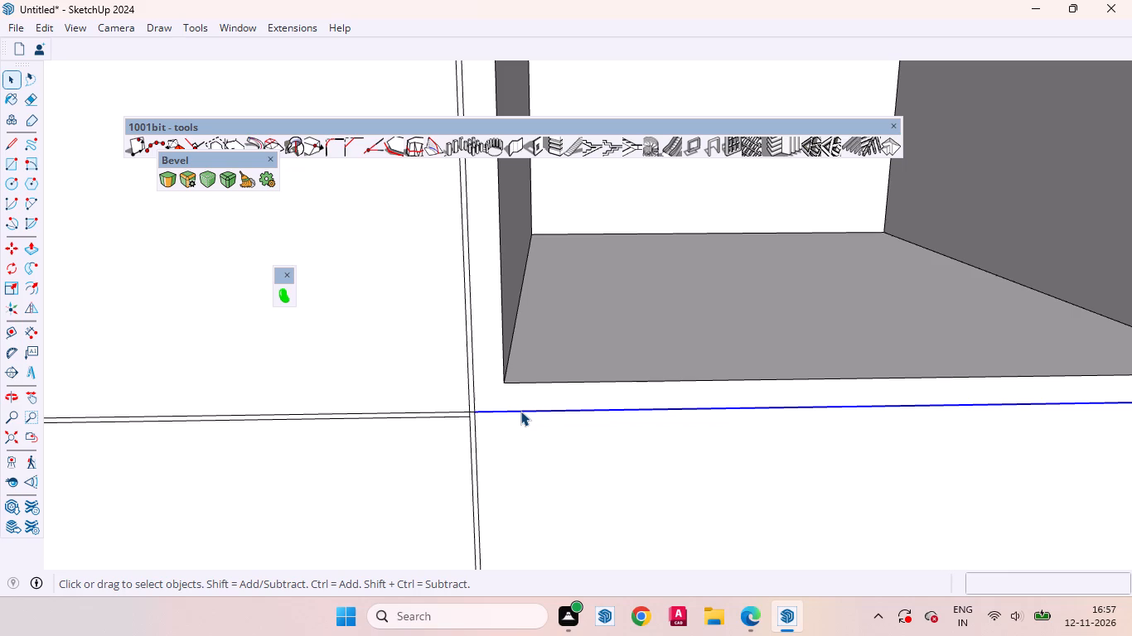
{"action": "key", "text": "m"}
{"action": "scroll", "coordinate": [520, 411], "scroll_direction": "up", "scroll_amount": 10}
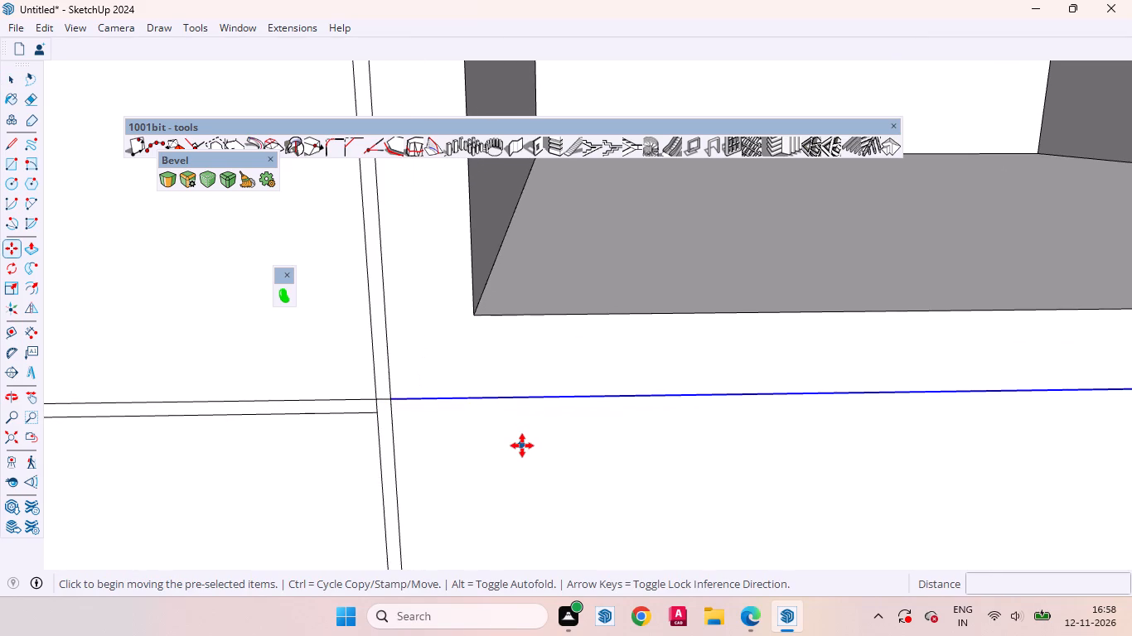
{"action": "scroll", "coordinate": [416, 418], "scroll_direction": "up", "scroll_amount": 7}
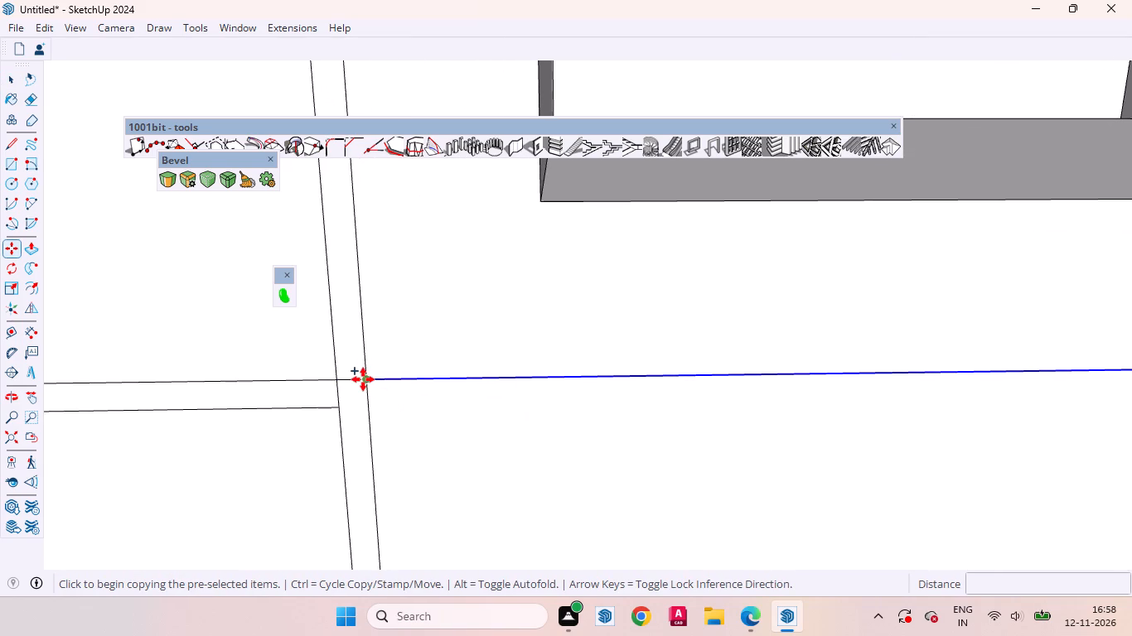
{"action": "left_click", "coordinate": [363, 379]}
{"action": "left_click", "coordinate": [367, 401]}
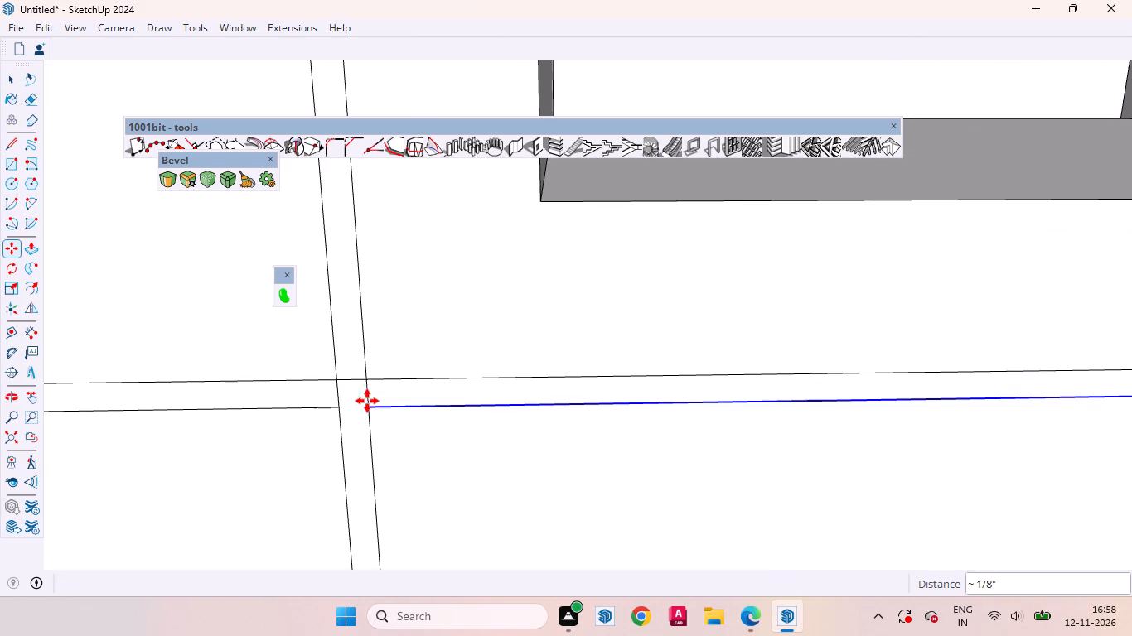
{"action": "key", "text": "space"}
Erase the line segments crossing inside the junction of the lower horizontal gap and the vertical gap left of the middle compartment.
{"action": "scroll", "coordinate": [564, 465], "scroll_direction": "down", "scroll_amount": 5}
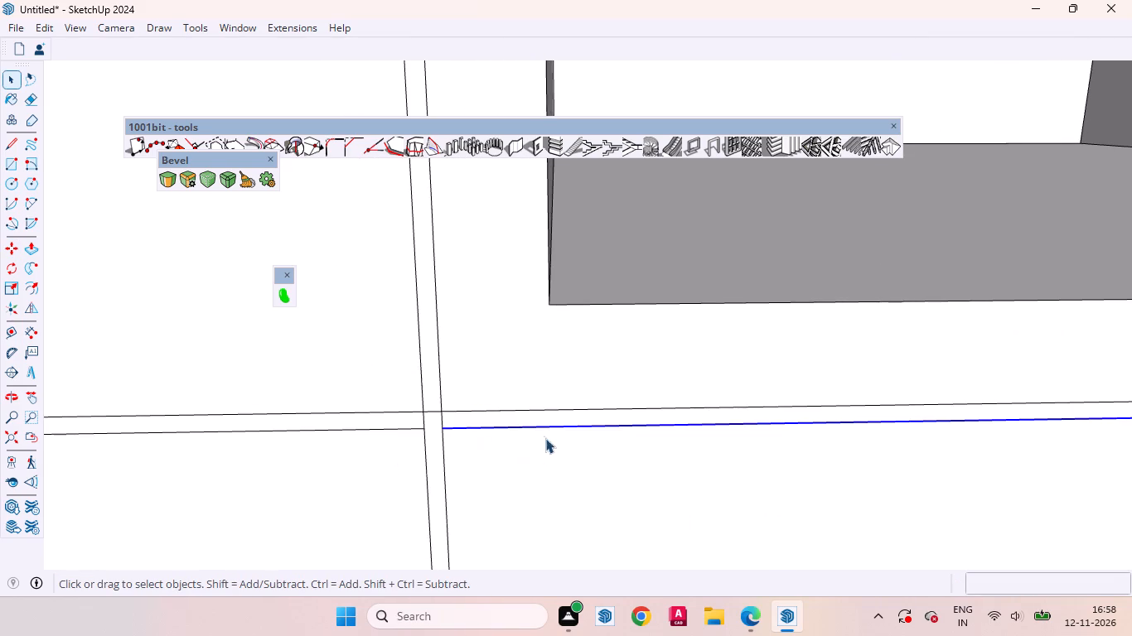
{"action": "scroll", "coordinate": [552, 441], "scroll_direction": "down", "scroll_amount": 15}
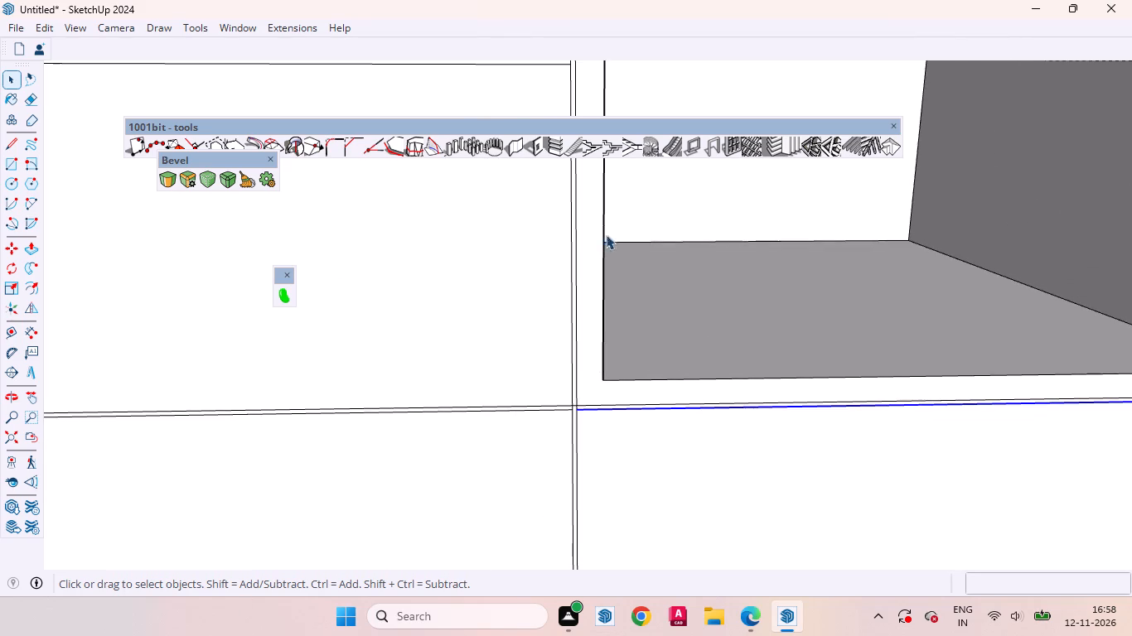
{"action": "scroll", "coordinate": [610, 262], "scroll_direction": "down", "scroll_amount": 3}
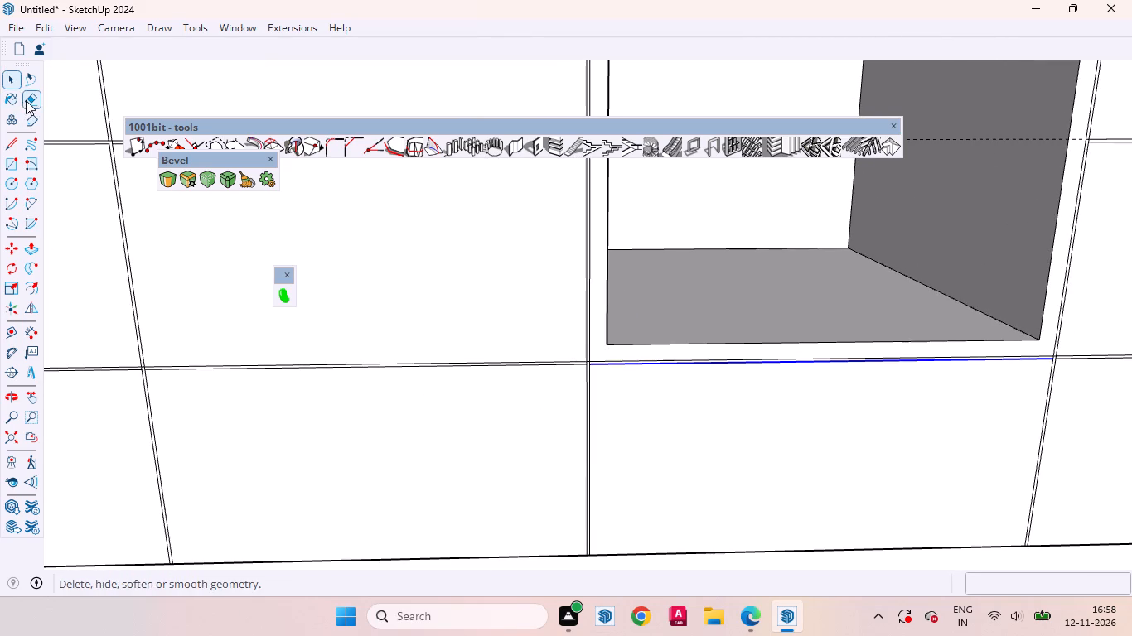
{"action": "left_click", "coordinate": [26, 100]}
{"action": "scroll", "coordinate": [517, 413], "scroll_direction": "up", "scroll_amount": 17}
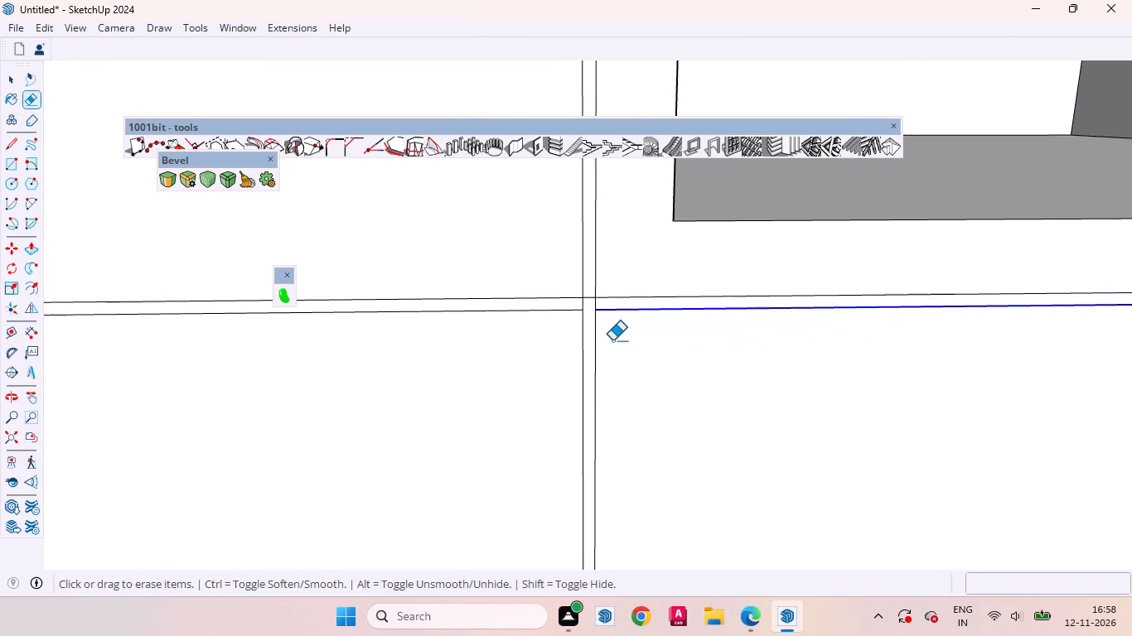
{"action": "scroll", "coordinate": [612, 340], "scroll_direction": "up", "scroll_amount": 2}
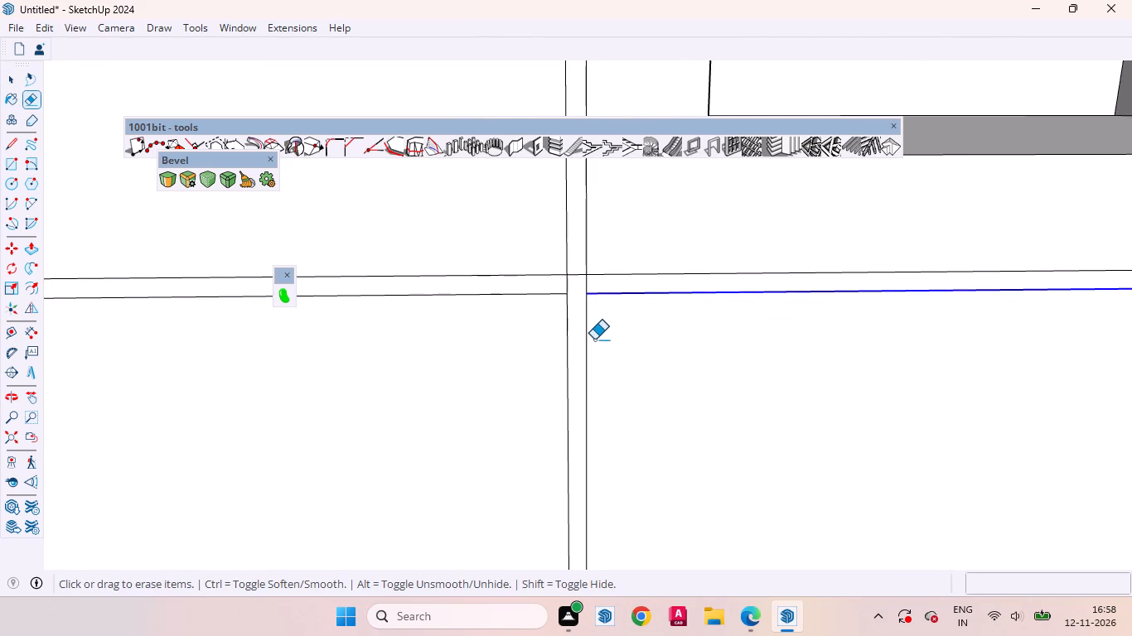
{"action": "scroll", "coordinate": [574, 296], "scroll_direction": "up", "scroll_amount": 8}
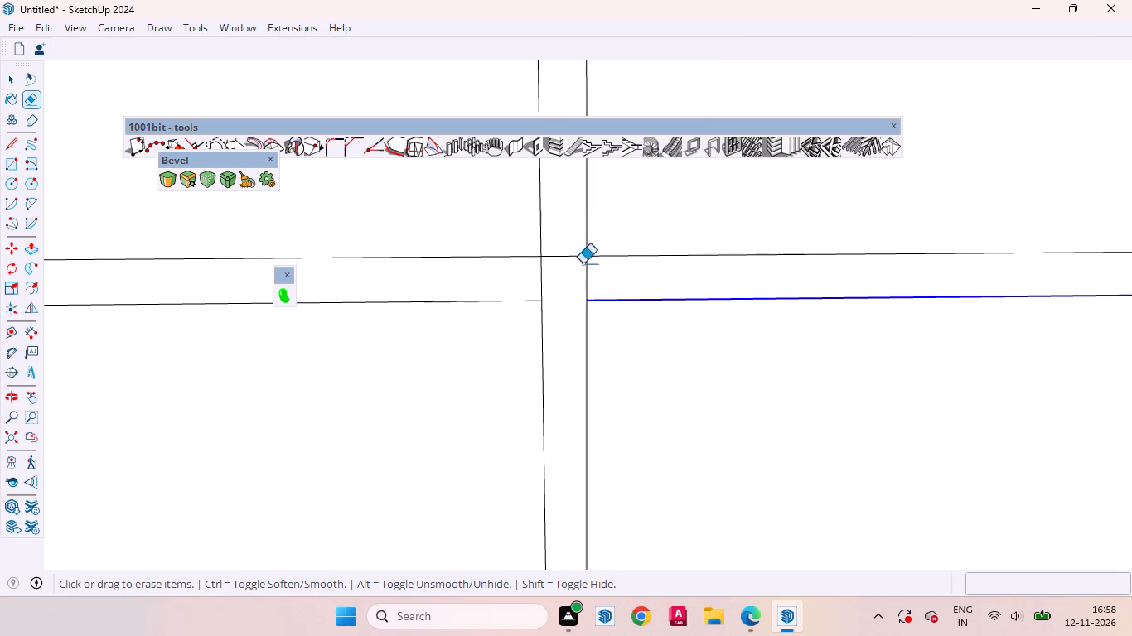
{"action": "left_click_drag", "start_coordinate": [560, 244], "coordinate": [560, 271]}
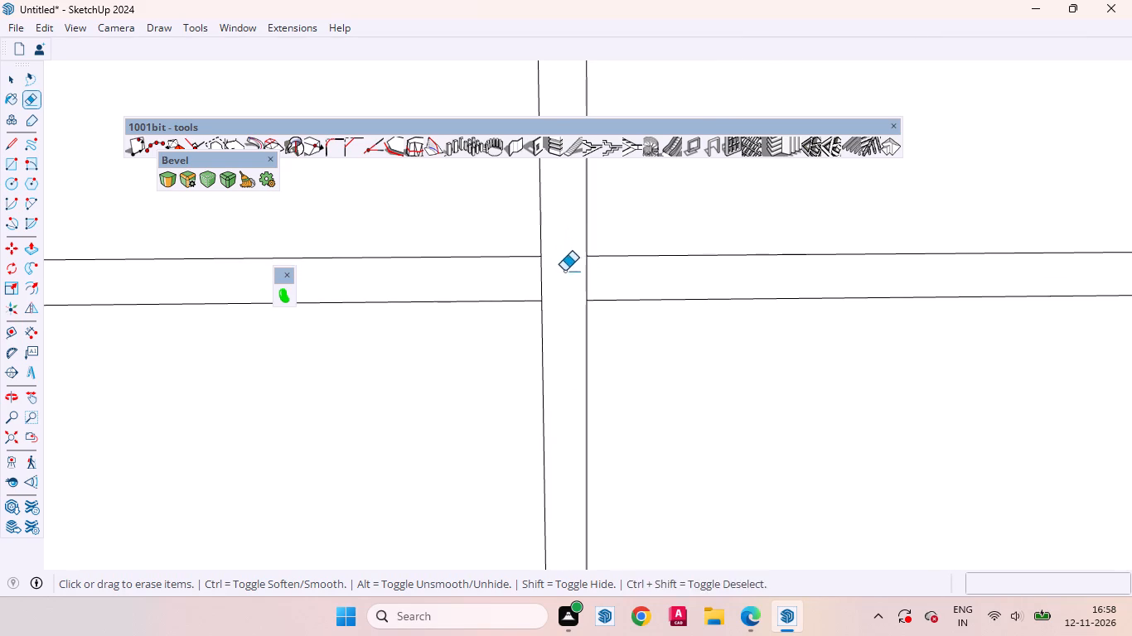
{"action": "left_click_drag", "start_coordinate": [612, 274], "coordinate": [515, 275]}
Erase the segments closing the next horizontal gap up where it meets the compartment's left vertical gap and the gap between the two left panels.
{"action": "scroll", "coordinate": [585, 342], "scroll_direction": "down", "scroll_amount": 10}
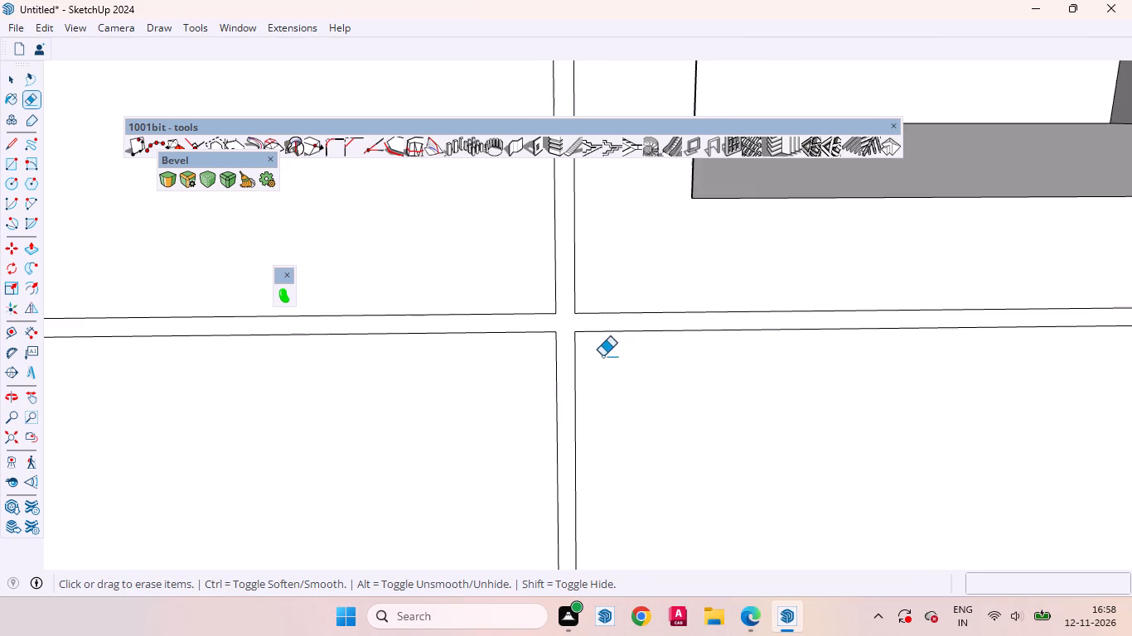
{"action": "scroll", "coordinate": [602, 356], "scroll_direction": "down", "scroll_amount": 20}
{"action": "scroll", "coordinate": [602, 356], "scroll_direction": "down", "scroll_amount": 8}
{"action": "scroll", "coordinate": [714, 279], "scroll_direction": "up", "scroll_amount": 3}
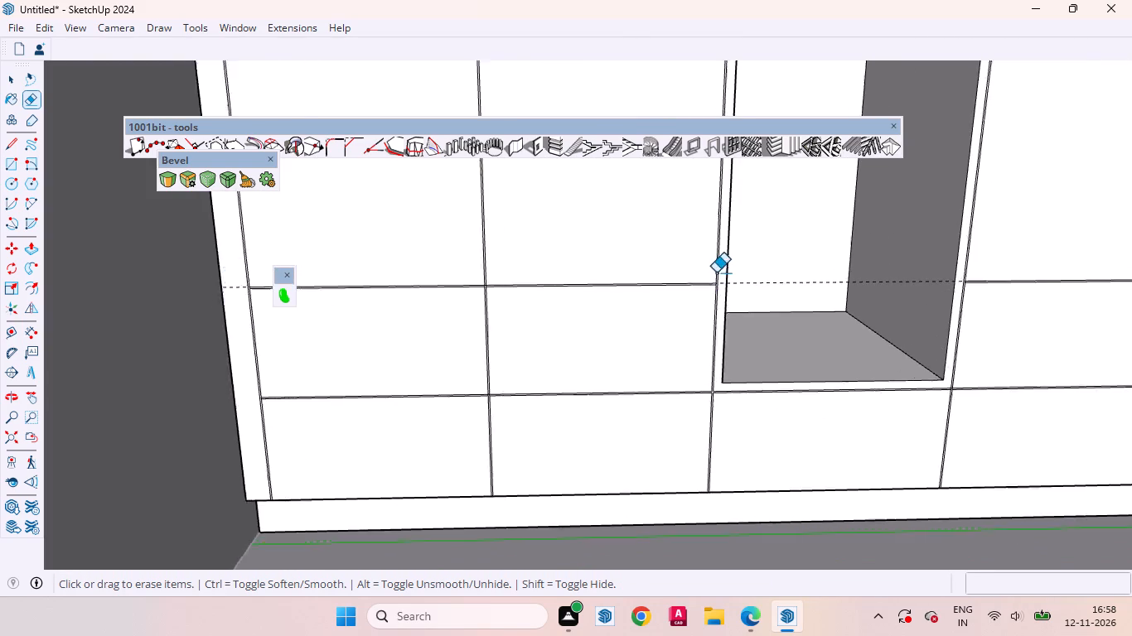
{"action": "scroll", "coordinate": [716, 272], "scroll_direction": "up", "scroll_amount": 20}
{"action": "scroll", "coordinate": [716, 272], "scroll_direction": "up", "scroll_amount": 13}
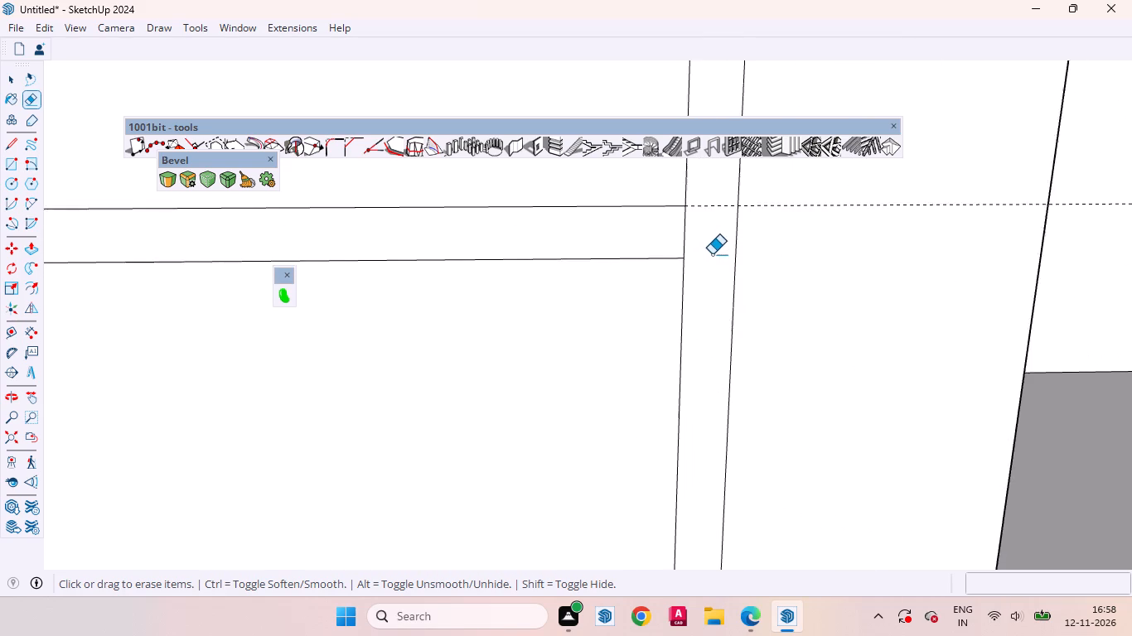
{"action": "left_click_drag", "start_coordinate": [704, 243], "coordinate": [636, 236]}
{"action": "scroll", "coordinate": [862, 287], "scroll_direction": "down", "scroll_amount": 14}
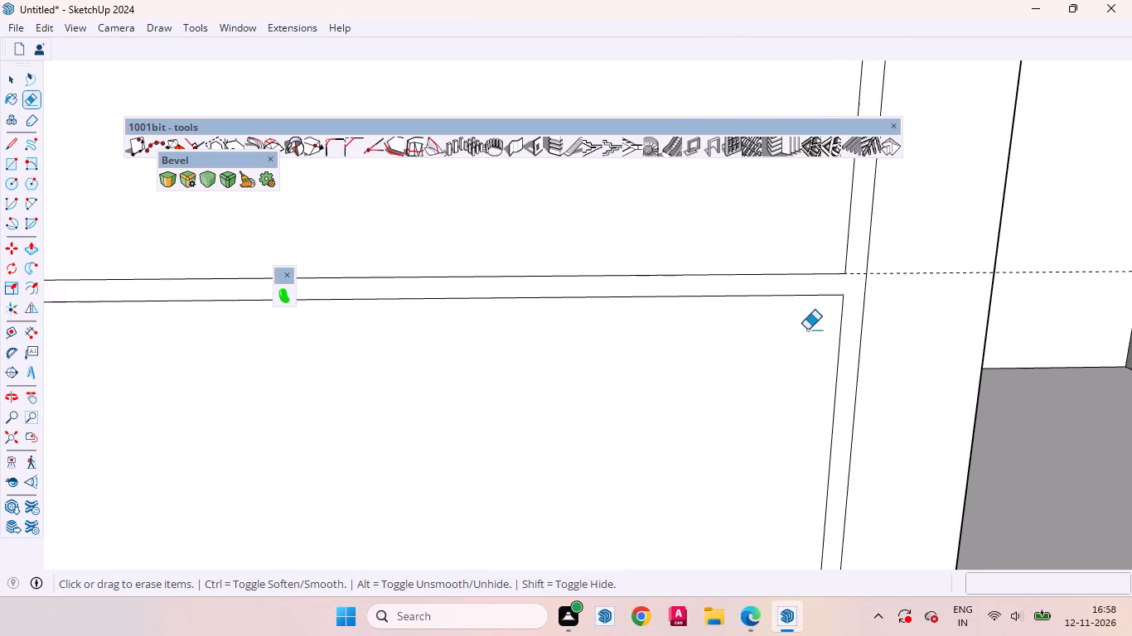
{"action": "scroll", "coordinate": [807, 330], "scroll_direction": "down", "scroll_amount": 18}
{"action": "scroll", "coordinate": [409, 358], "scroll_direction": "up", "scroll_amount": 10}
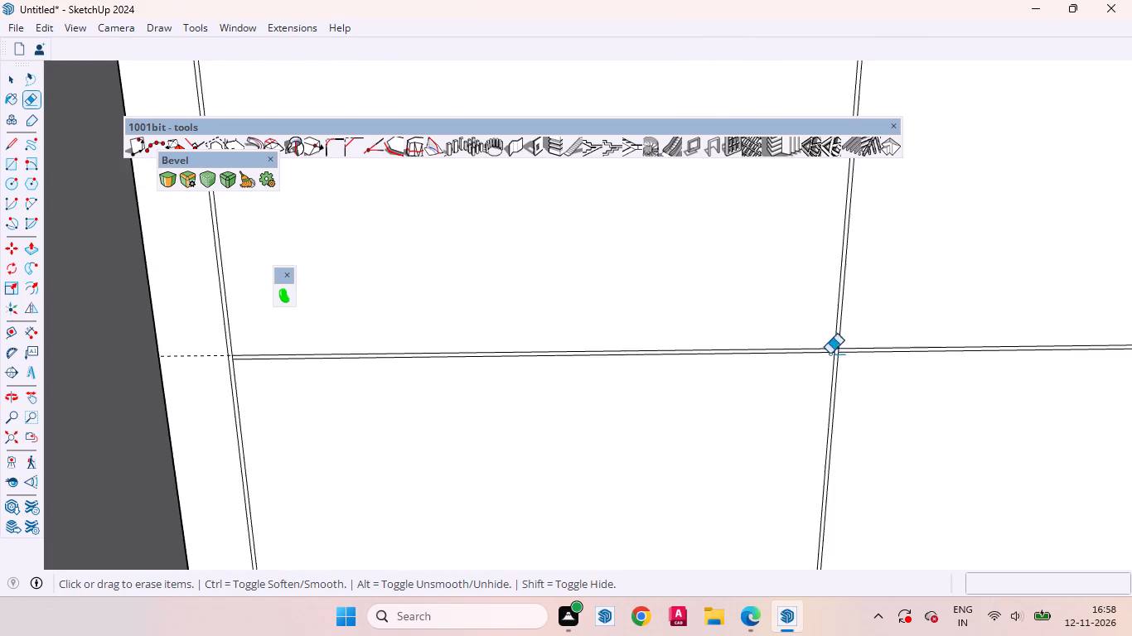
{"action": "scroll", "coordinate": [830, 354], "scroll_direction": "up", "scroll_amount": 20}
{"action": "scroll", "coordinate": [830, 354], "scroll_direction": "up", "scroll_amount": 3}
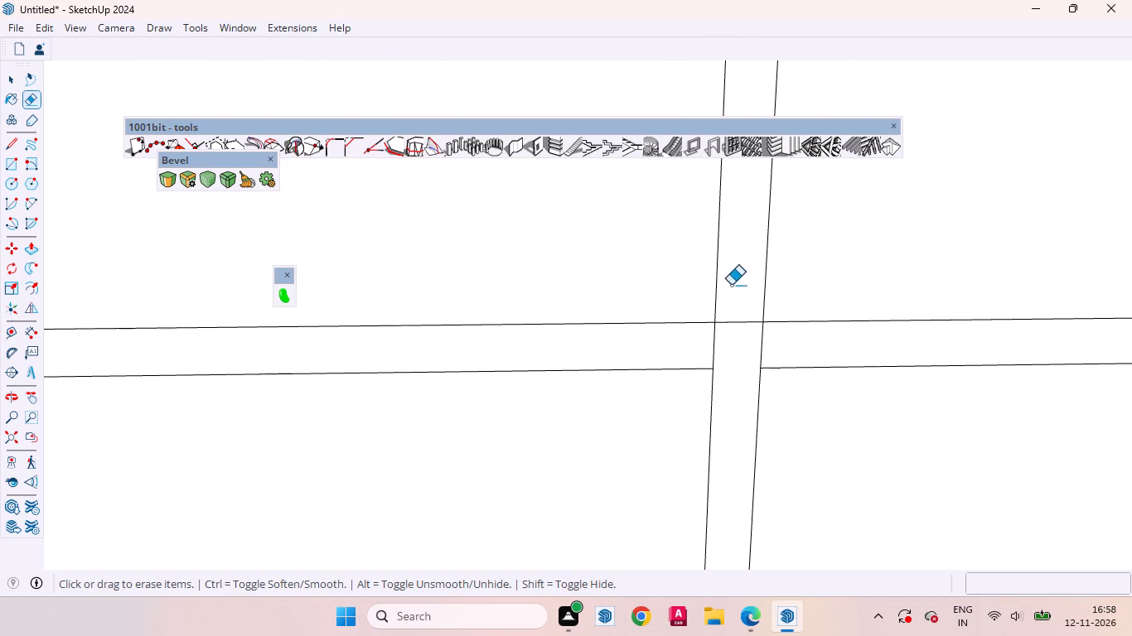
{"action": "left_click_drag", "start_coordinate": [744, 272], "coordinate": [852, 364]}
Erase the short vertical segments closing the far left ends of both horizontal gaps at the wardrobe's left vertical gap.
{"action": "scroll", "coordinate": [742, 397], "scroll_direction": "down", "scroll_amount": 2}
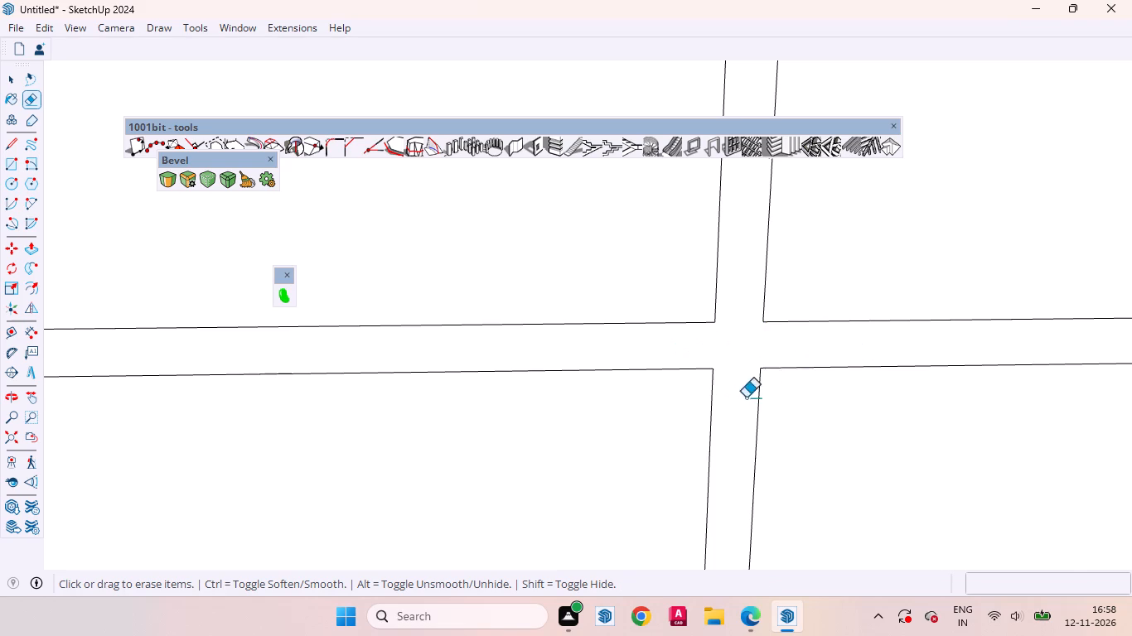
{"action": "scroll", "coordinate": [746, 397], "scroll_direction": "down", "scroll_amount": 20}
{"action": "scroll", "coordinate": [746, 397], "scroll_direction": "down", "scroll_amount": 10}
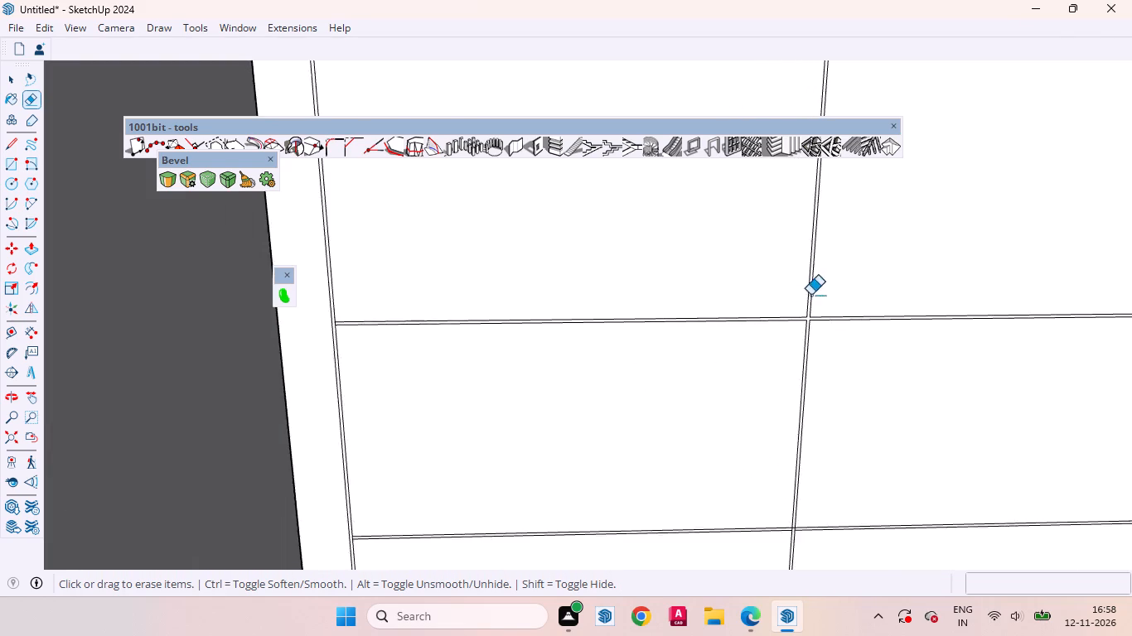
{"action": "scroll", "coordinate": [810, 295], "scroll_direction": "down", "scroll_amount": 2}
{"action": "scroll", "coordinate": [375, 294], "scroll_direction": "up", "scroll_amount": 20}
{"action": "scroll", "coordinate": [375, 294], "scroll_direction": "up", "scroll_amount": 2}
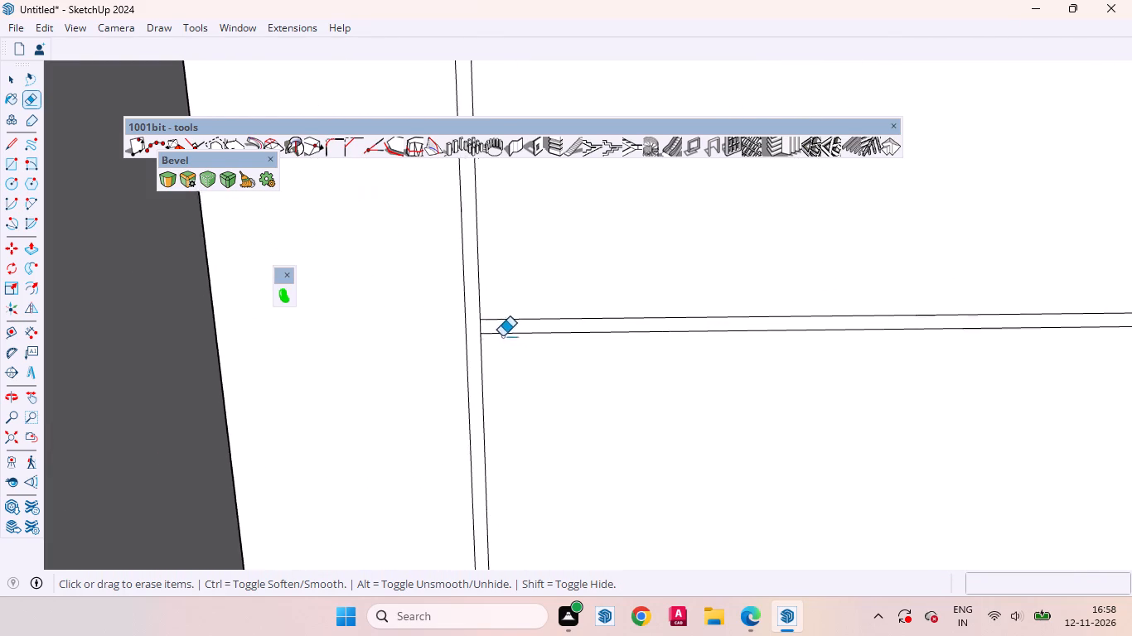
{"action": "scroll", "coordinate": [502, 336], "scroll_direction": "up", "scroll_amount": 8}
{"action": "left_click_drag", "start_coordinate": [427, 307], "coordinate": [495, 306]}
{"action": "scroll", "coordinate": [489, 306], "scroll_direction": "down", "scroll_amount": 10}
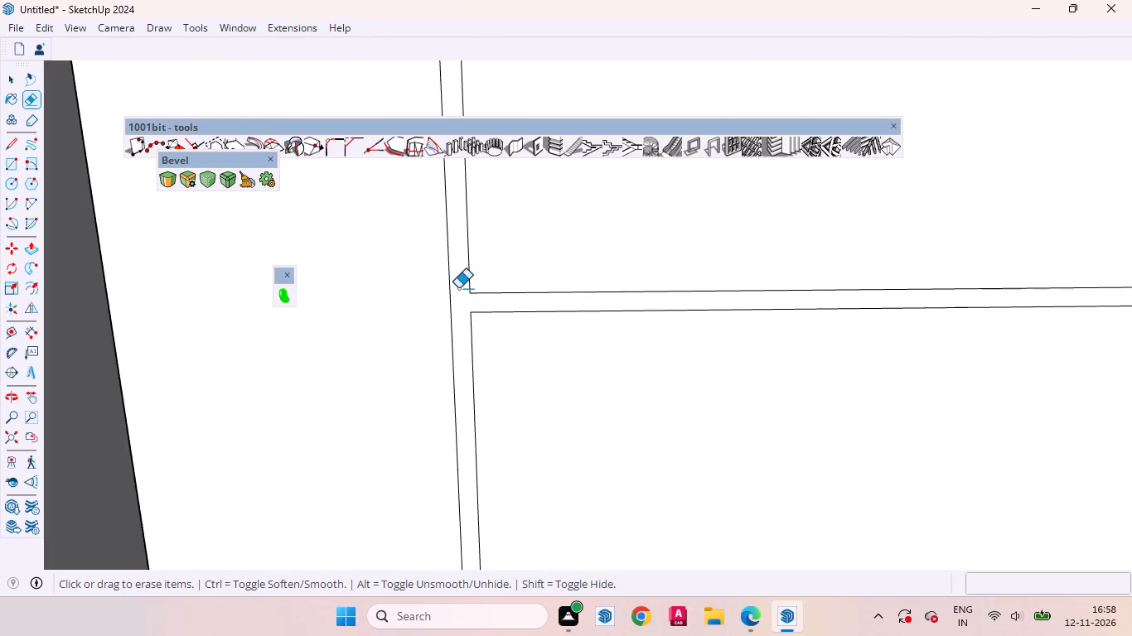
{"action": "scroll", "coordinate": [458, 288], "scroll_direction": "down", "scroll_amount": 20}
{"action": "scroll", "coordinate": [458, 288], "scroll_direction": "down", "scroll_amount": 2}
{"action": "scroll", "coordinate": [480, 446], "scroll_direction": "up", "scroll_amount": 8}
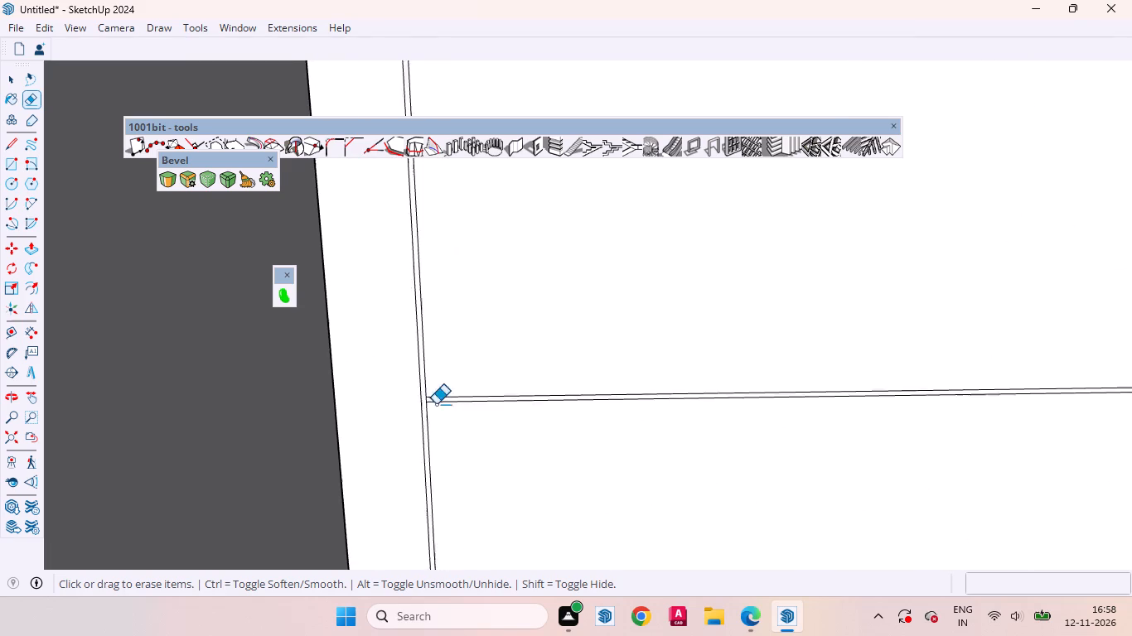
{"action": "scroll", "coordinate": [436, 404], "scroll_direction": "up", "scroll_amount": 20}
{"action": "scroll", "coordinate": [436, 404], "scroll_direction": "up", "scroll_amount": 4}
{"action": "left_click_drag", "start_coordinate": [481, 407], "coordinate": [448, 402]}
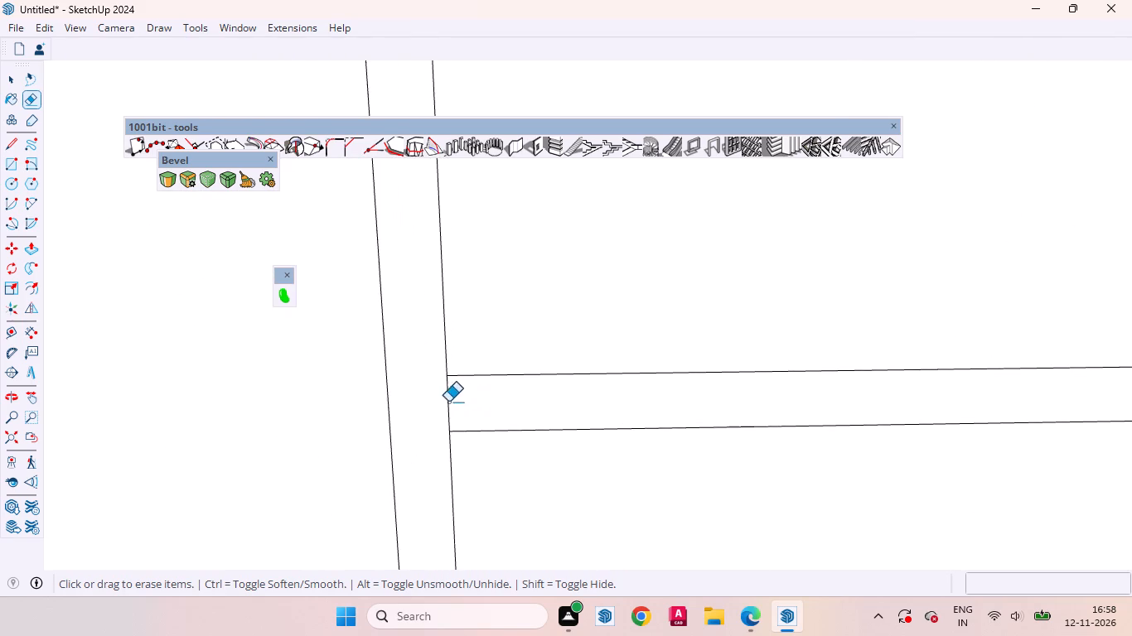
{"action": "left_click_drag", "start_coordinate": [448, 402], "coordinate": [435, 402]}
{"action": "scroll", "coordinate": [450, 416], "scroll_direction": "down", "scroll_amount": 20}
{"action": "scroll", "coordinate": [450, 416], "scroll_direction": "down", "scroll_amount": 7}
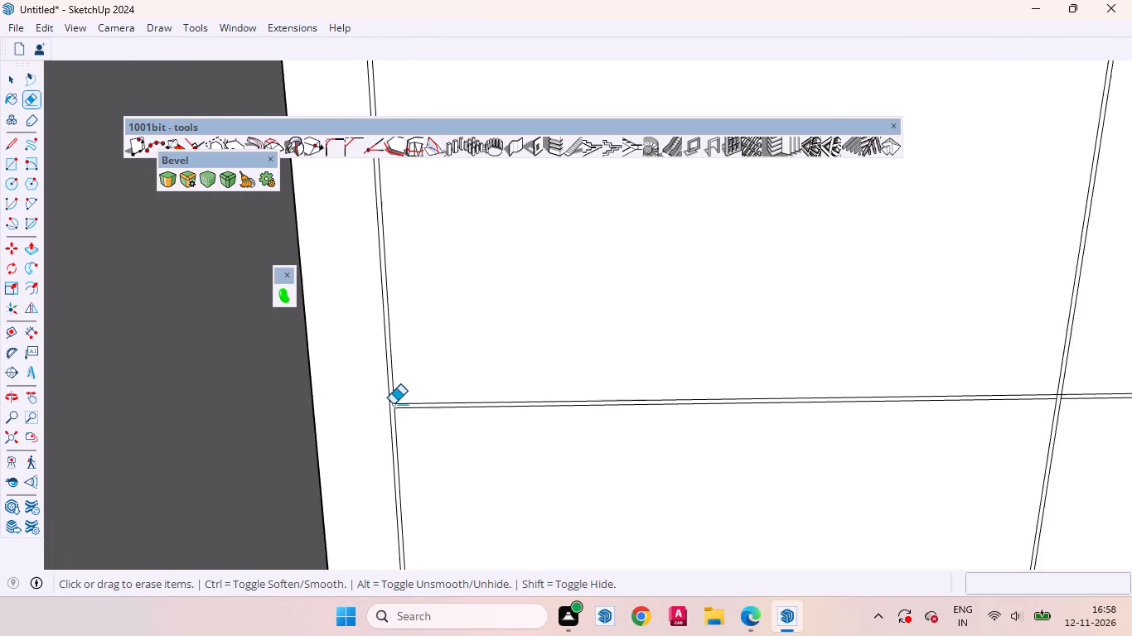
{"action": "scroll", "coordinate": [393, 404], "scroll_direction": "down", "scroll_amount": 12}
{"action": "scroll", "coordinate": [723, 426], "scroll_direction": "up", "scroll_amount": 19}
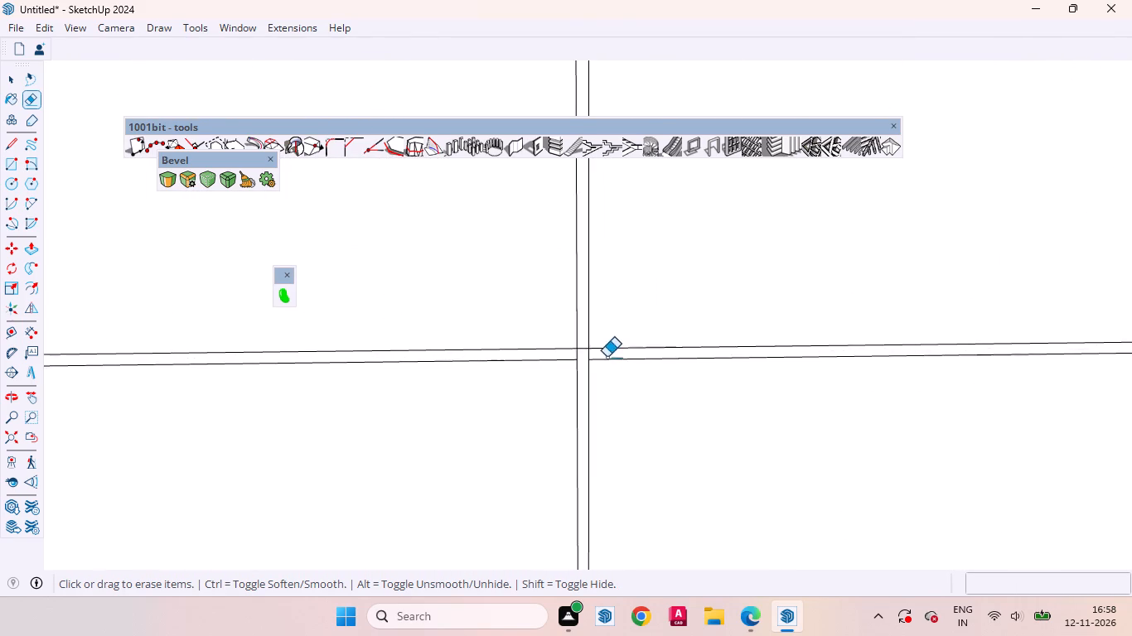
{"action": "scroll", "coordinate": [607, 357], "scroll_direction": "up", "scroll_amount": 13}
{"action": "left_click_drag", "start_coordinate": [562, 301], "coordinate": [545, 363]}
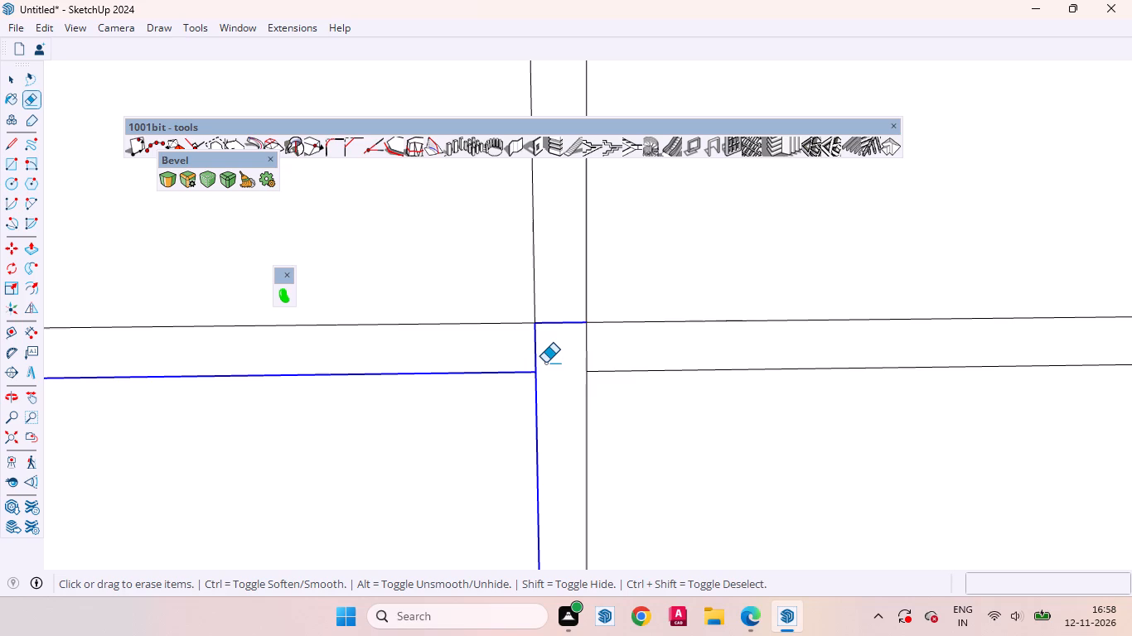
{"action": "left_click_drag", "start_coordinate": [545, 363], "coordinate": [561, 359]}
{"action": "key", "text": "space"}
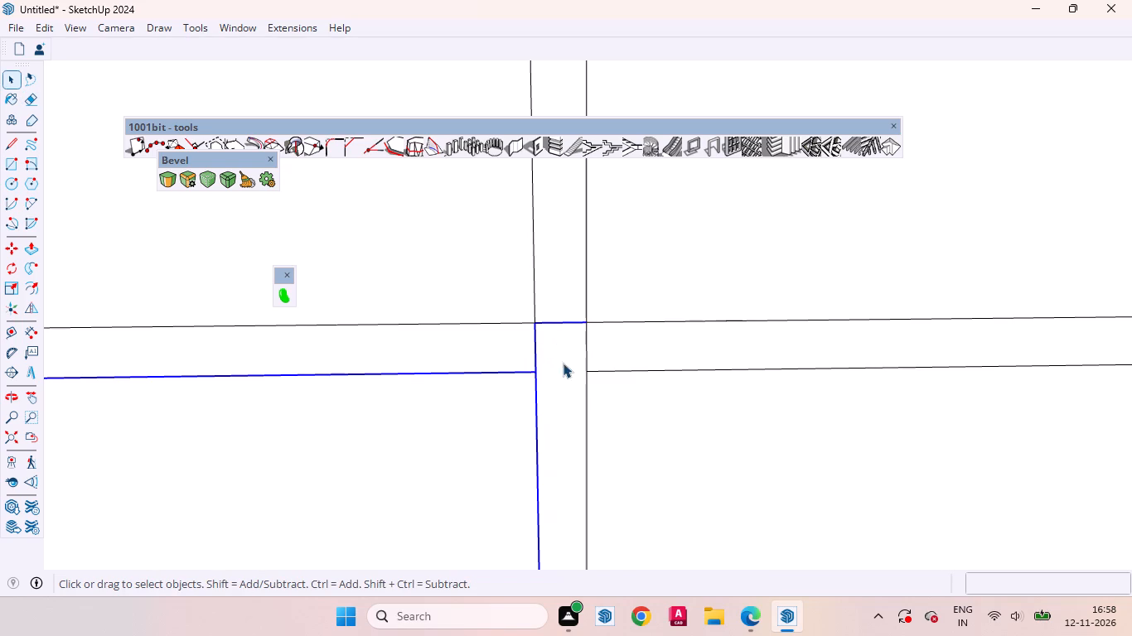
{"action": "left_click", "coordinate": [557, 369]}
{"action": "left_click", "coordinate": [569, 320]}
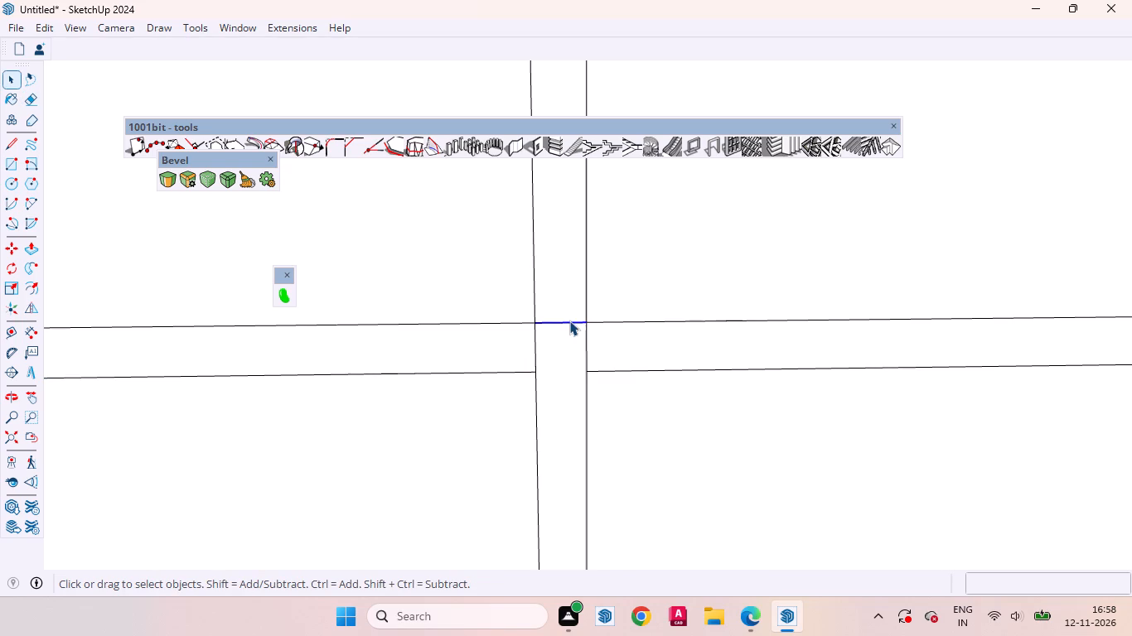
Erase the line segments inside the crossing of the lower horizontal gap and the vertical gap between the two left panels.
{"action": "left_click", "coordinate": [33, 96]}
{"action": "scroll", "coordinate": [550, 383], "scroll_direction": "up", "scroll_amount": 7}
{"action": "left_click_drag", "start_coordinate": [562, 244], "coordinate": [483, 358]}
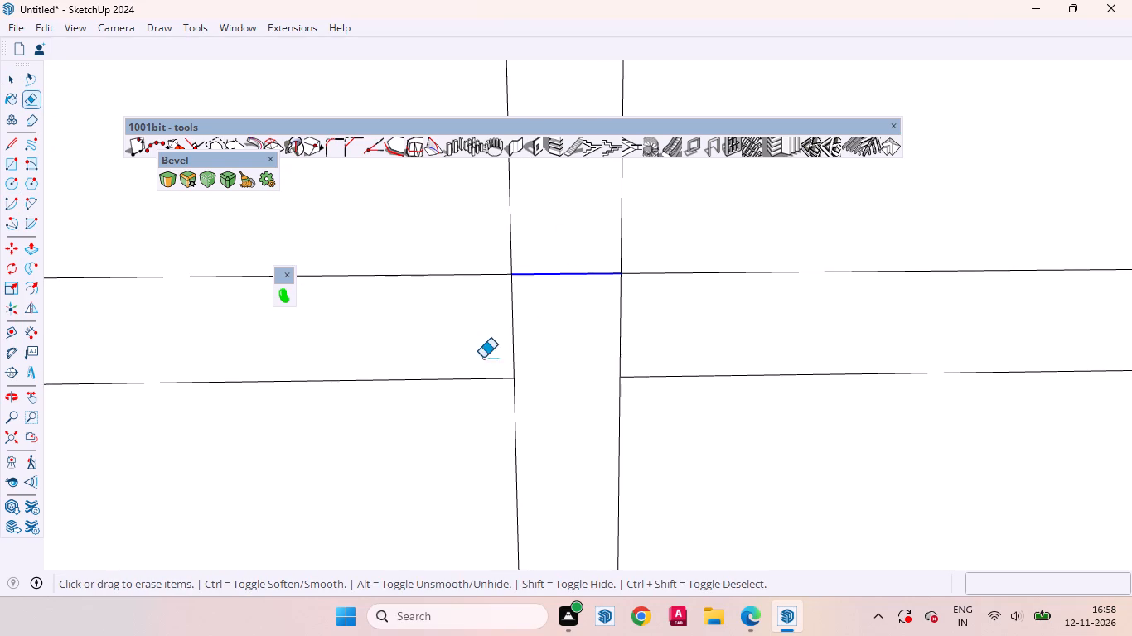
{"action": "left_click_drag", "start_coordinate": [483, 358], "coordinate": [704, 347]}
Erase the line segments inside the crossing of the lower horizontal gap and the vertical gap right of the middle compartment.
{"action": "scroll", "coordinate": [567, 414], "scroll_direction": "down", "scroll_amount": 12}
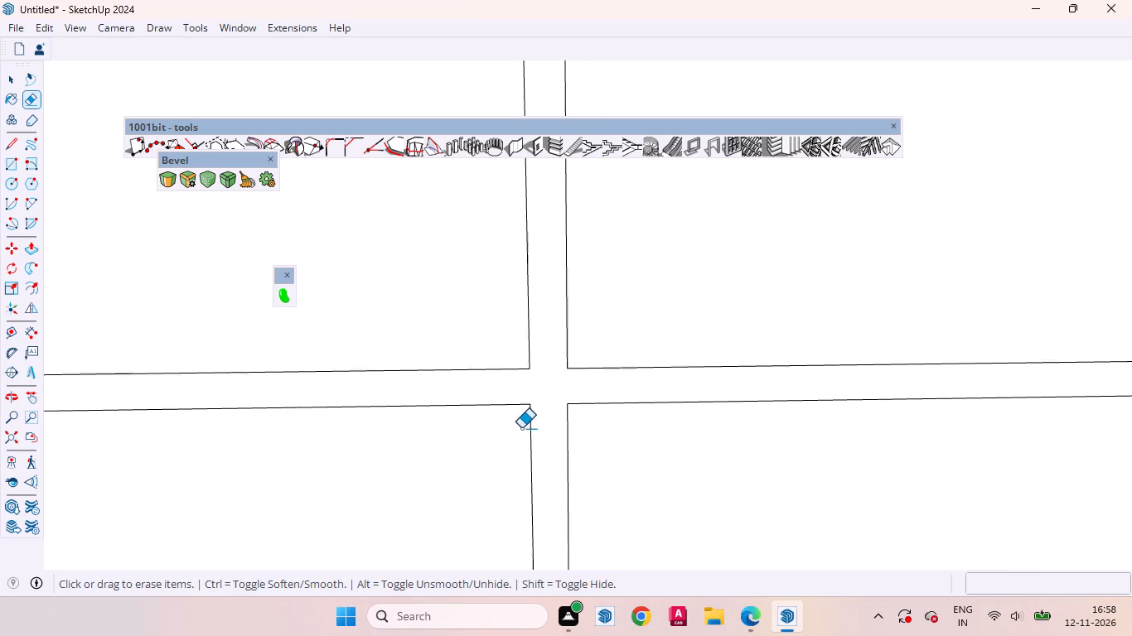
{"action": "scroll", "coordinate": [521, 428], "scroll_direction": "down", "scroll_amount": 20}
{"action": "scroll", "coordinate": [521, 428], "scroll_direction": "down", "scroll_amount": 6}
{"action": "scroll", "coordinate": [510, 433], "scroll_direction": "up", "scroll_amount": 1}
{"action": "scroll", "coordinate": [510, 433], "scroll_direction": "down", "scroll_amount": 9}
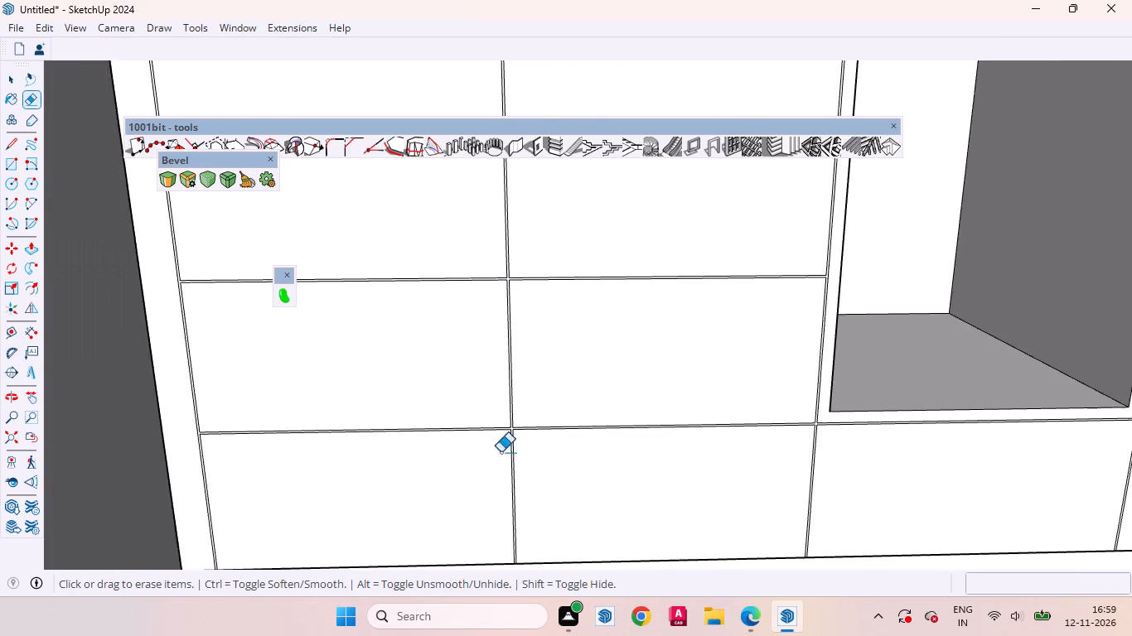
{"action": "scroll", "coordinate": [501, 452], "scroll_direction": "down", "scroll_amount": 1}
{"action": "scroll", "coordinate": [754, 446], "scroll_direction": "up", "scroll_amount": 18}
{"action": "scroll", "coordinate": [538, 443], "scroll_direction": "down", "scroll_amount": 7}
{"action": "scroll", "coordinate": [902, 484], "scroll_direction": "up", "scroll_amount": 1}
{"action": "scroll", "coordinate": [903, 484], "scroll_direction": "down", "scroll_amount": 2}
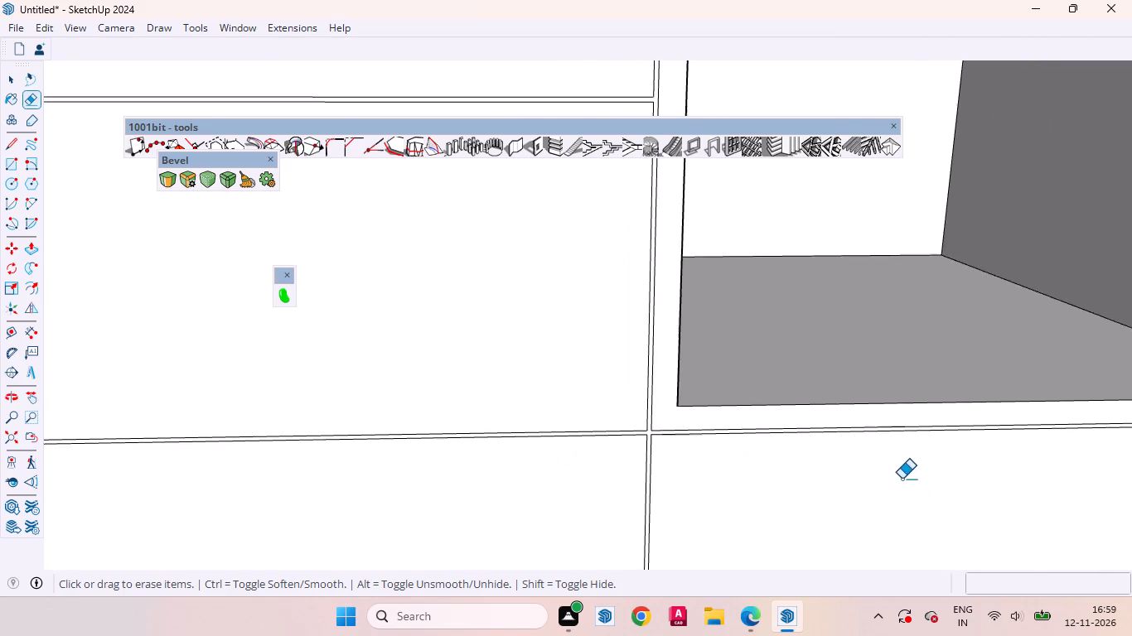
{"action": "scroll", "coordinate": [902, 479], "scroll_direction": "down", "scroll_amount": 5}
{"action": "scroll", "coordinate": [878, 480], "scroll_direction": "up", "scroll_amount": 1}
{"action": "scroll", "coordinate": [878, 481], "scroll_direction": "down", "scroll_amount": 8}
{"action": "scroll", "coordinate": [449, 489], "scroll_direction": "up", "scroll_amount": 9}
{"action": "scroll", "coordinate": [541, 479], "scroll_direction": "down", "scroll_amount": 13}
{"action": "scroll", "coordinate": [1131, 514], "scroll_direction": "up", "scroll_amount": 13}
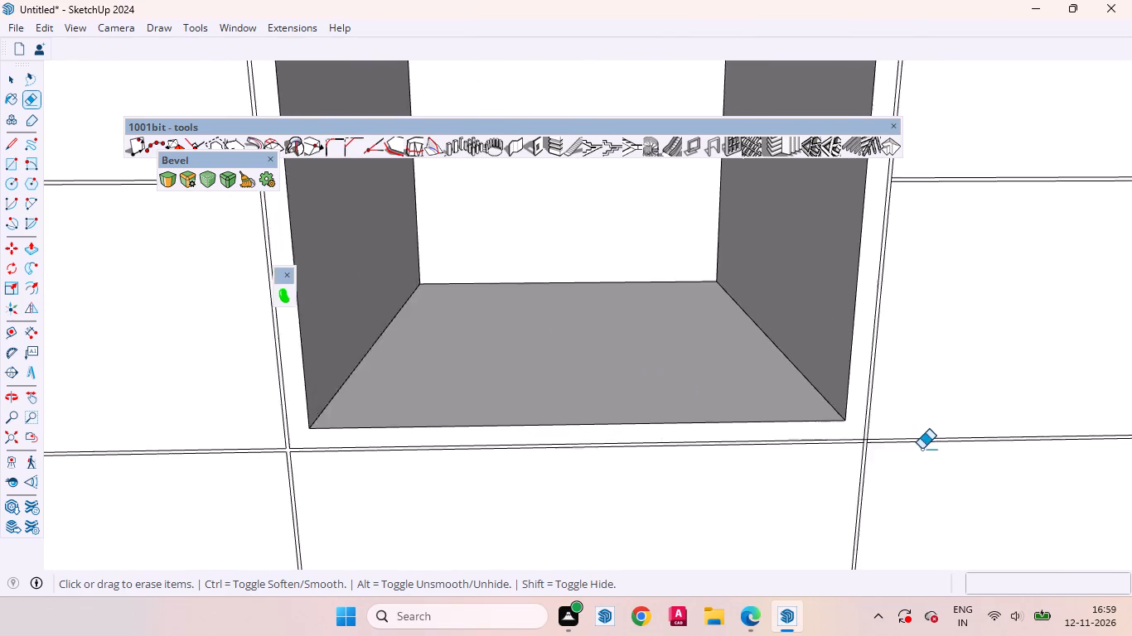
{"action": "scroll", "coordinate": [922, 449], "scroll_direction": "up", "scroll_amount": 20}
{"action": "scroll", "coordinate": [922, 449], "scroll_direction": "up", "scroll_amount": 5}
{"action": "left_click_drag", "start_coordinate": [742, 414], "coordinate": [700, 372]}
Erase the short vertical segment closing the upper of the two horizontal gaps at the vertical gap right of the middle compartment.
{"action": "scroll", "coordinate": [680, 496], "scroll_direction": "down", "scroll_amount": 4}
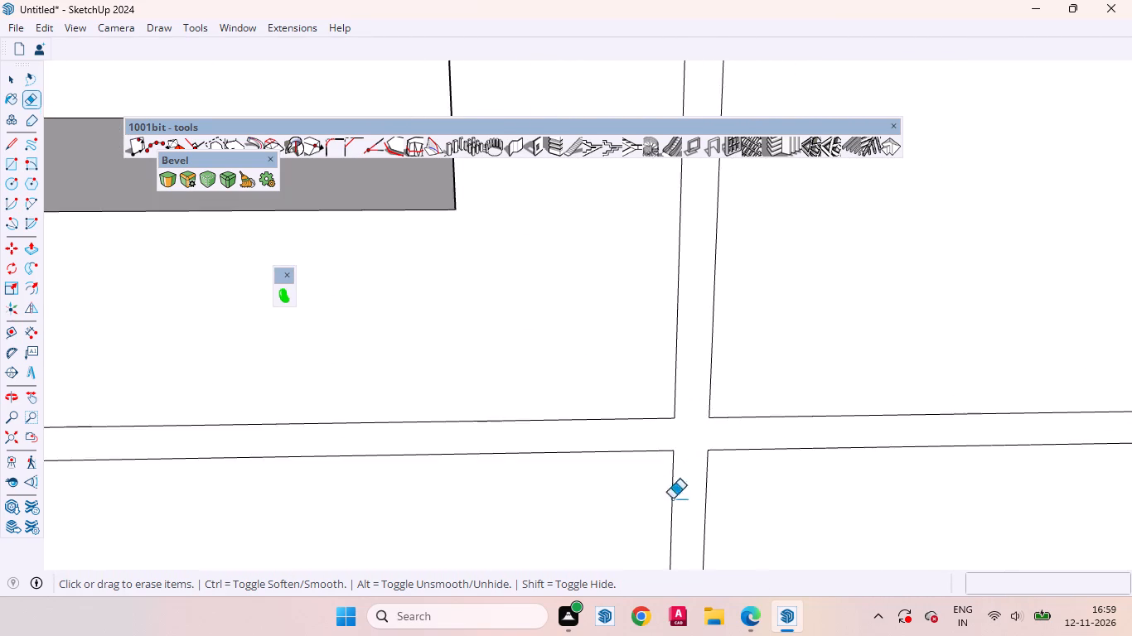
{"action": "scroll", "coordinate": [672, 499], "scroll_direction": "down", "scroll_amount": 20}
{"action": "scroll", "coordinate": [672, 499], "scroll_direction": "down", "scroll_amount": 9}
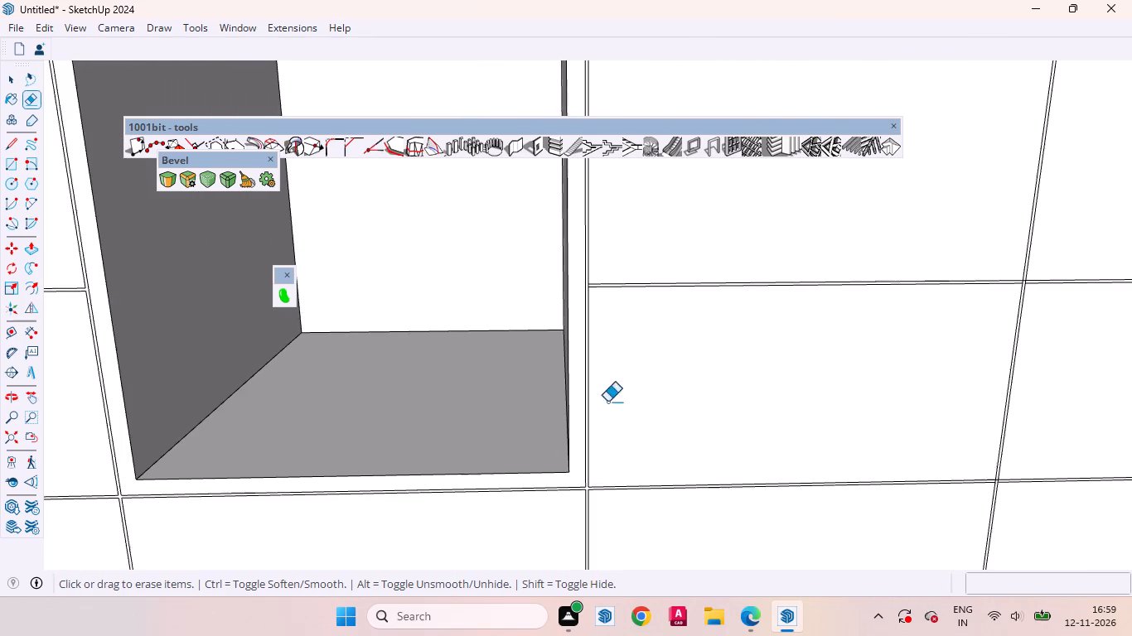
{"action": "scroll", "coordinate": [632, 234], "scroll_direction": "up", "scroll_amount": 20}
{"action": "scroll", "coordinate": [632, 234], "scroll_direction": "up", "scroll_amount": 5}
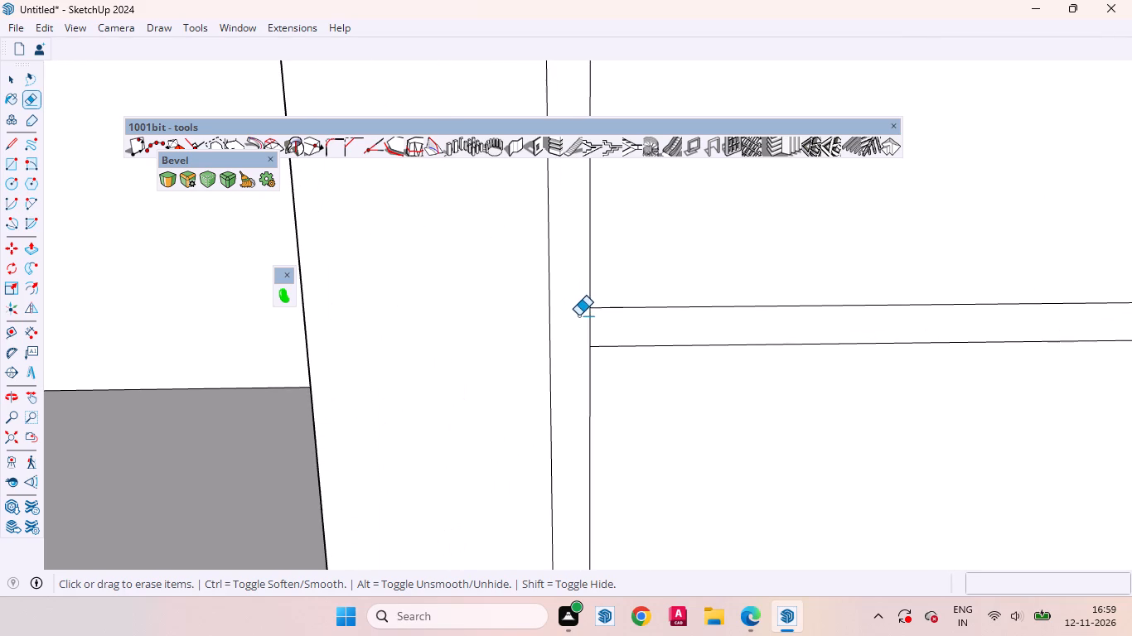
{"action": "left_click_drag", "start_coordinate": [578, 316], "coordinate": [603, 316]}
Erase the line segments inside the crossing of the lower horizontal gap and the vertical gap between the two right panels.
{"action": "scroll", "coordinate": [578, 367], "scroll_direction": "down", "scroll_amount": 8}
{"action": "scroll", "coordinate": [678, 401], "scroll_direction": "down", "scroll_amount": 7}
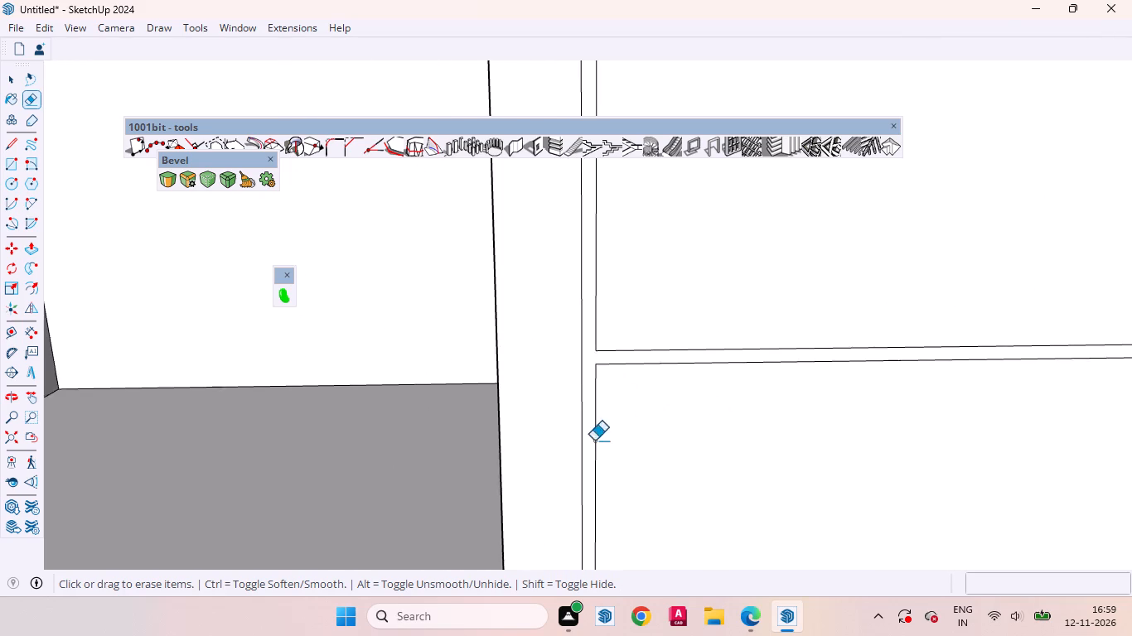
{"action": "scroll", "coordinate": [594, 441], "scroll_direction": "down", "scroll_amount": 19}
{"action": "scroll", "coordinate": [770, 444], "scroll_direction": "up", "scroll_amount": 9}
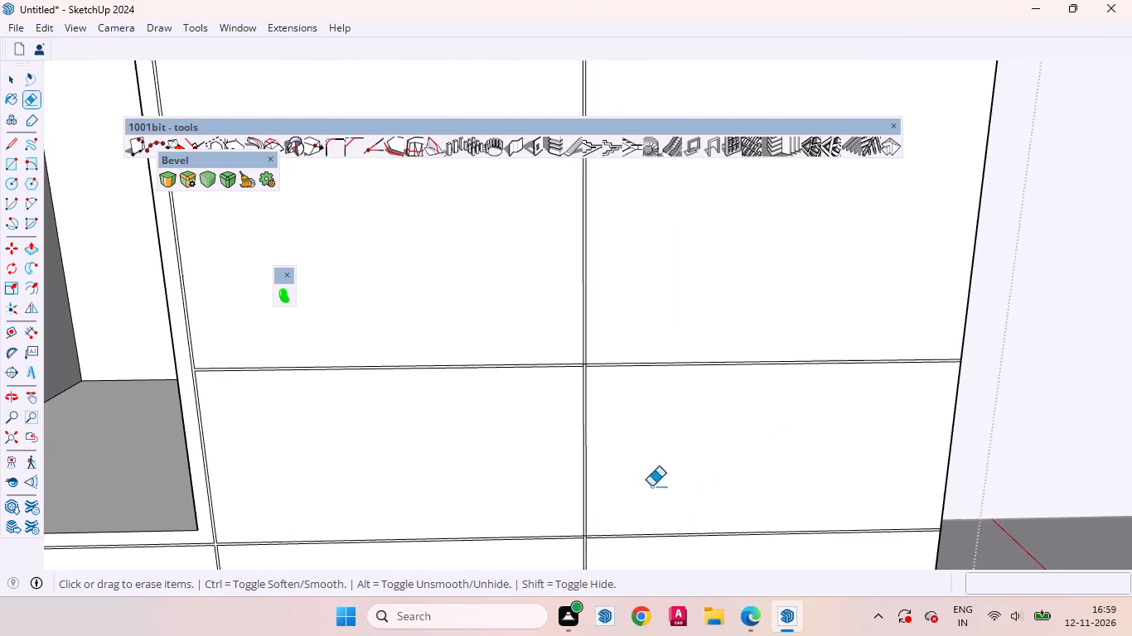
{"action": "scroll", "coordinate": [646, 313], "scroll_direction": "down", "scroll_amount": 5}
{"action": "scroll", "coordinate": [642, 473], "scroll_direction": "up", "scroll_amount": 15}
{"action": "scroll", "coordinate": [519, 434], "scroll_direction": "up", "scroll_amount": 4}
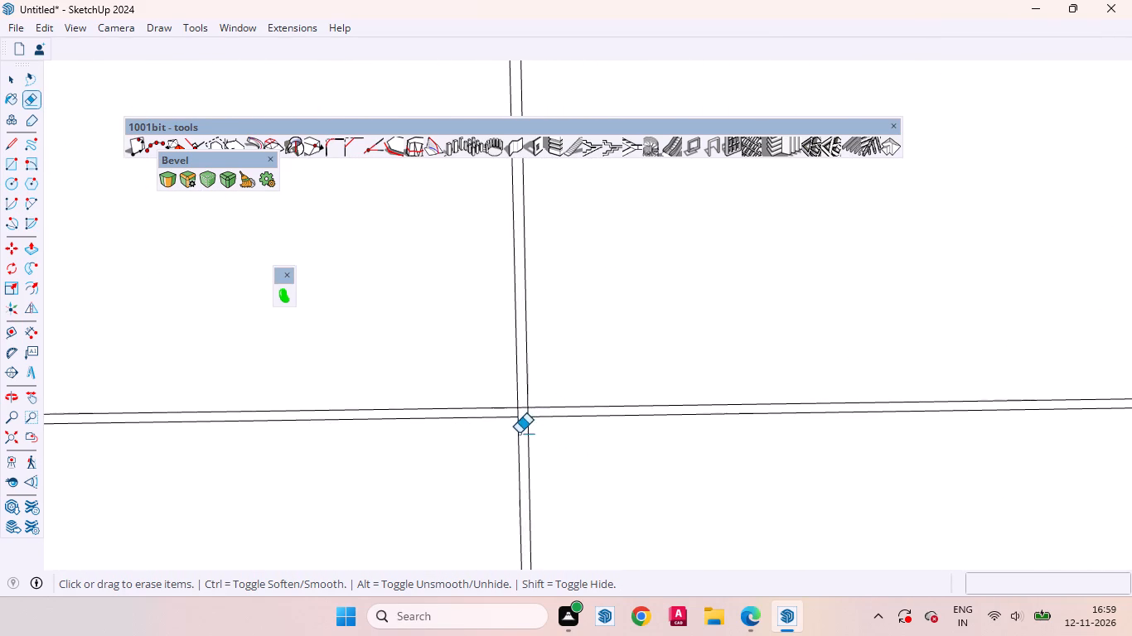
{"action": "scroll", "coordinate": [519, 433], "scroll_direction": "up", "scroll_amount": 19}
{"action": "left_click_drag", "start_coordinate": [529, 401], "coordinate": [542, 458]}
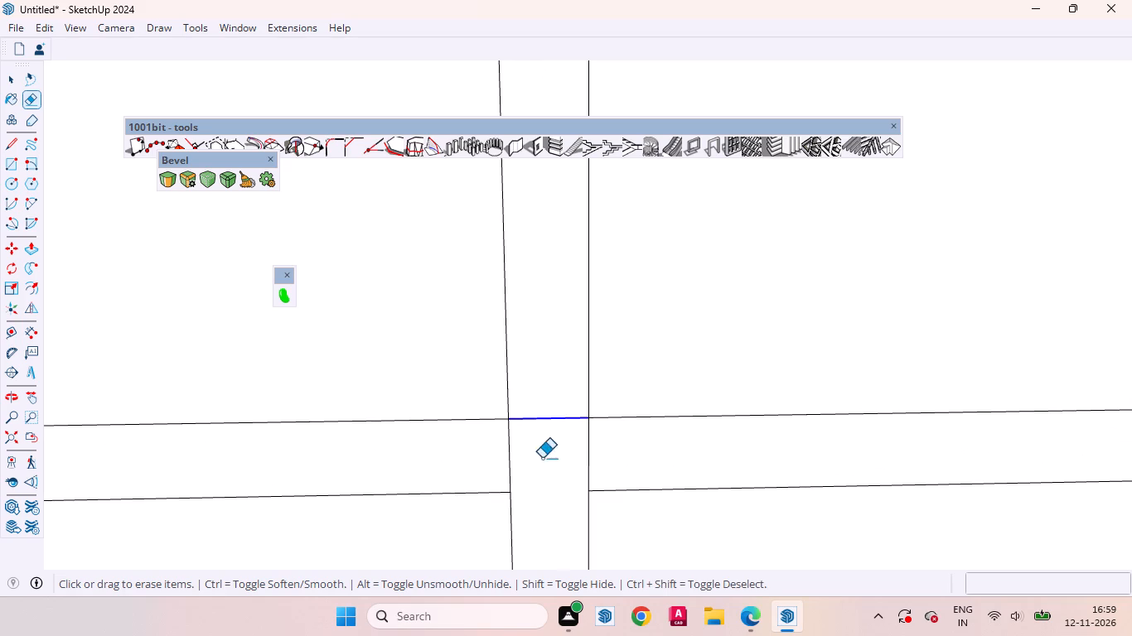
{"action": "left_click_drag", "start_coordinate": [542, 458], "coordinate": [507, 460]}
{"action": "scroll", "coordinate": [653, 460], "scroll_direction": "down", "scroll_amount": 8}
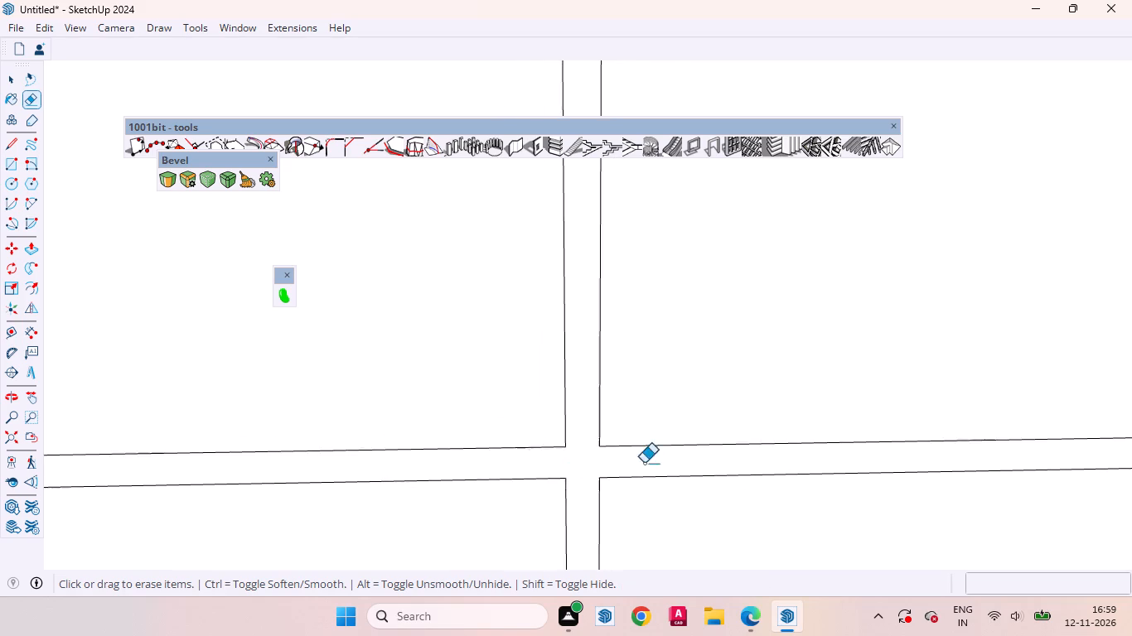
Erase the line segments inside the crossing of the upper horizontal gap and the vertical gap between the two right panels.
{"action": "scroll", "coordinate": [644, 463], "scroll_direction": "down", "scroll_amount": 20}
{"action": "scroll", "coordinate": [644, 463], "scroll_direction": "down", "scroll_amount": 12}
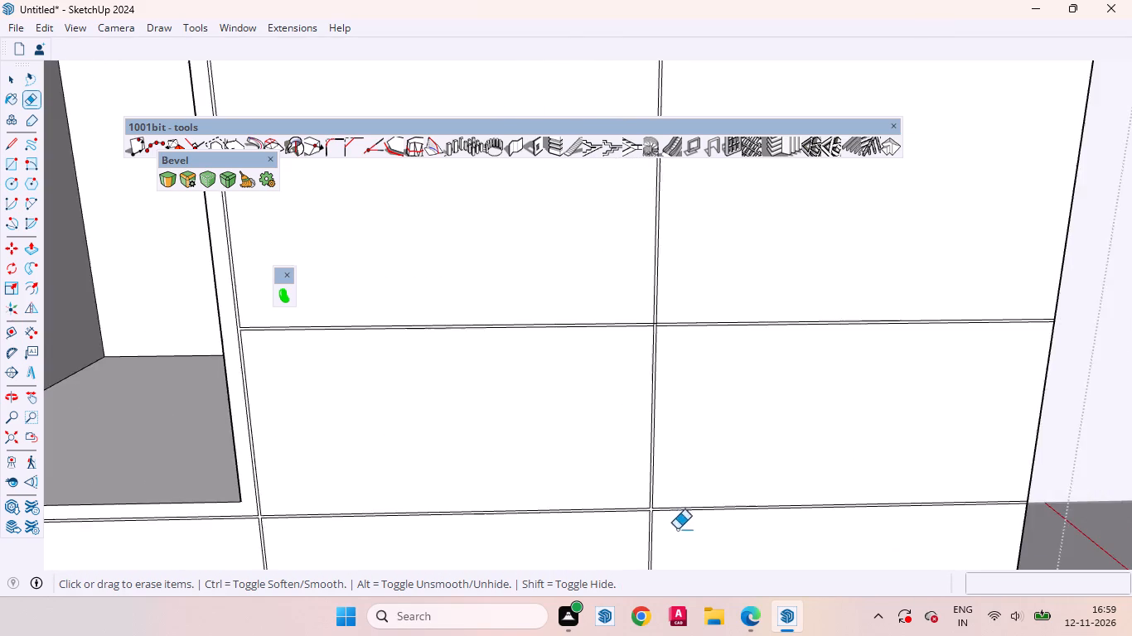
{"action": "scroll", "coordinate": [677, 529], "scroll_direction": "down", "scroll_amount": 4}
{"action": "scroll", "coordinate": [733, 442], "scroll_direction": "up", "scroll_amount": 15}
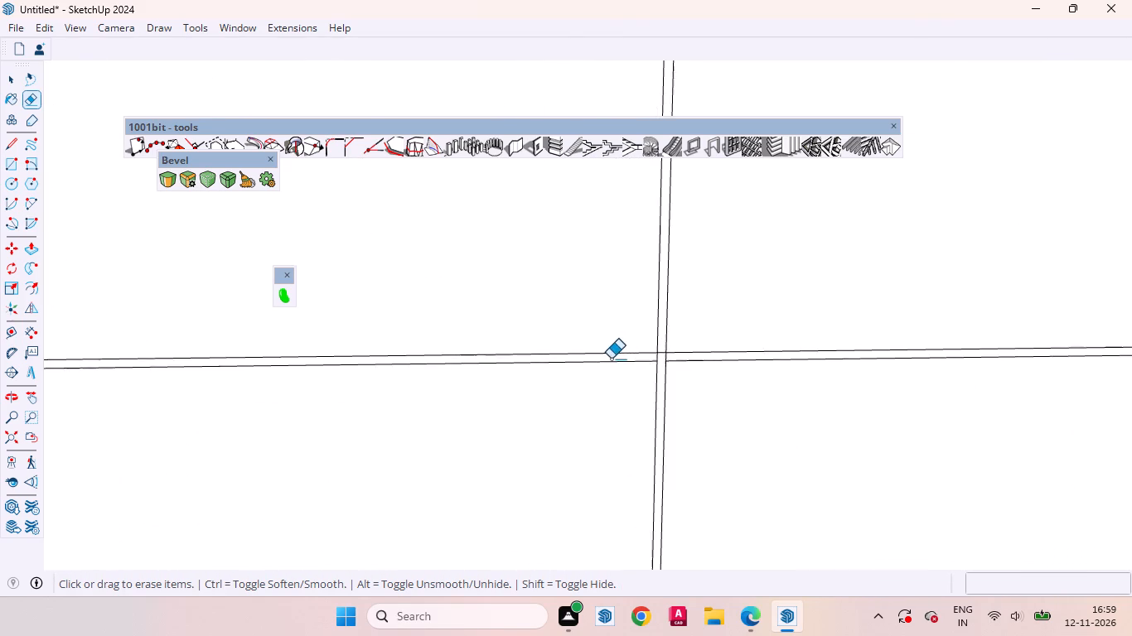
{"action": "scroll", "coordinate": [611, 359], "scroll_direction": "up", "scroll_amount": 19}
{"action": "left_click_drag", "start_coordinate": [688, 355], "coordinate": [690, 331]}
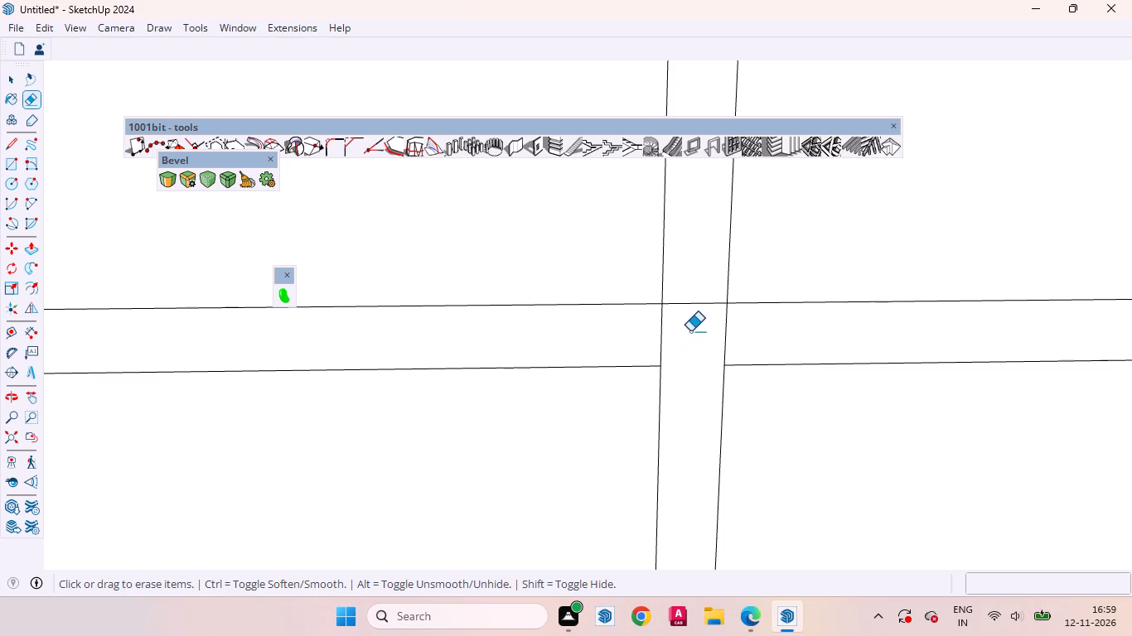
{"action": "left_click_drag", "start_coordinate": [690, 331], "coordinate": [621, 346]}
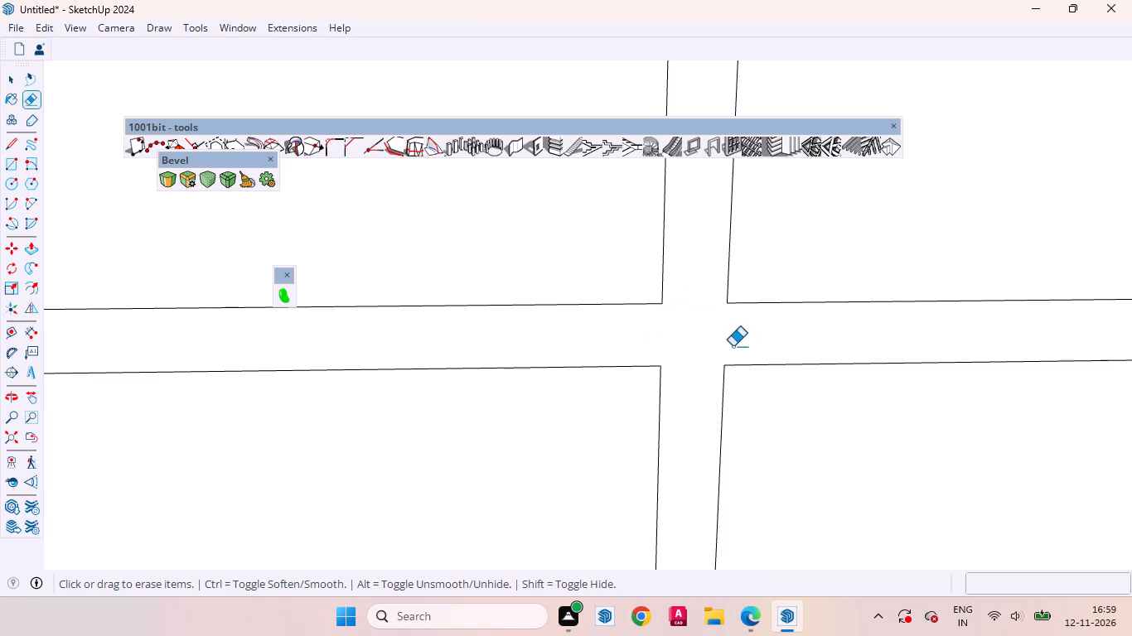
{"action": "scroll", "coordinate": [728, 407], "scroll_direction": "down", "scroll_amount": 20}
{"action": "scroll", "coordinate": [728, 407], "scroll_direction": "down", "scroll_amount": 10}
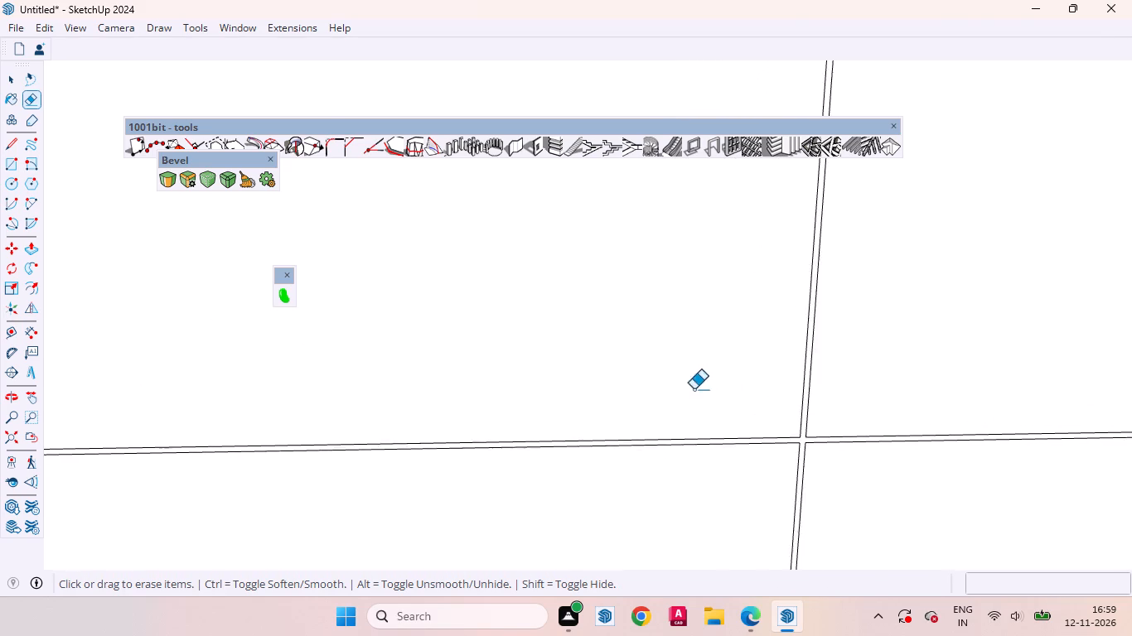
Push the connected gap face between the wardrobe's front panels inward by 18 mm.
{"action": "scroll", "coordinate": [703, 395], "scroll_direction": "up", "scroll_amount": 1}
{"action": "scroll", "coordinate": [694, 389], "scroll_direction": "down", "scroll_amount": 1}
{"action": "scroll", "coordinate": [733, 398], "scroll_direction": "down", "scroll_amount": 20}
{"action": "scroll", "coordinate": [733, 398], "scroll_direction": "down", "scroll_amount": 9}
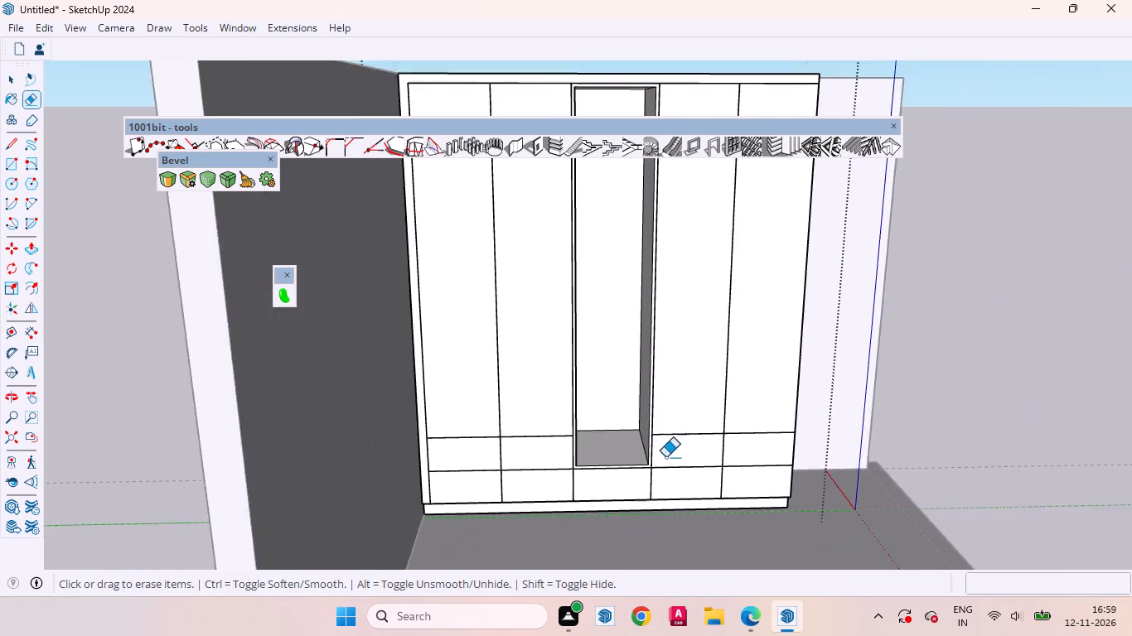
{"action": "scroll", "coordinate": [665, 457], "scroll_direction": "down", "scroll_amount": 2}
{"action": "scroll", "coordinate": [727, 216], "scroll_direction": "up", "scroll_amount": 20}
{"action": "scroll", "coordinate": [727, 216], "scroll_direction": "up", "scroll_amount": 3}
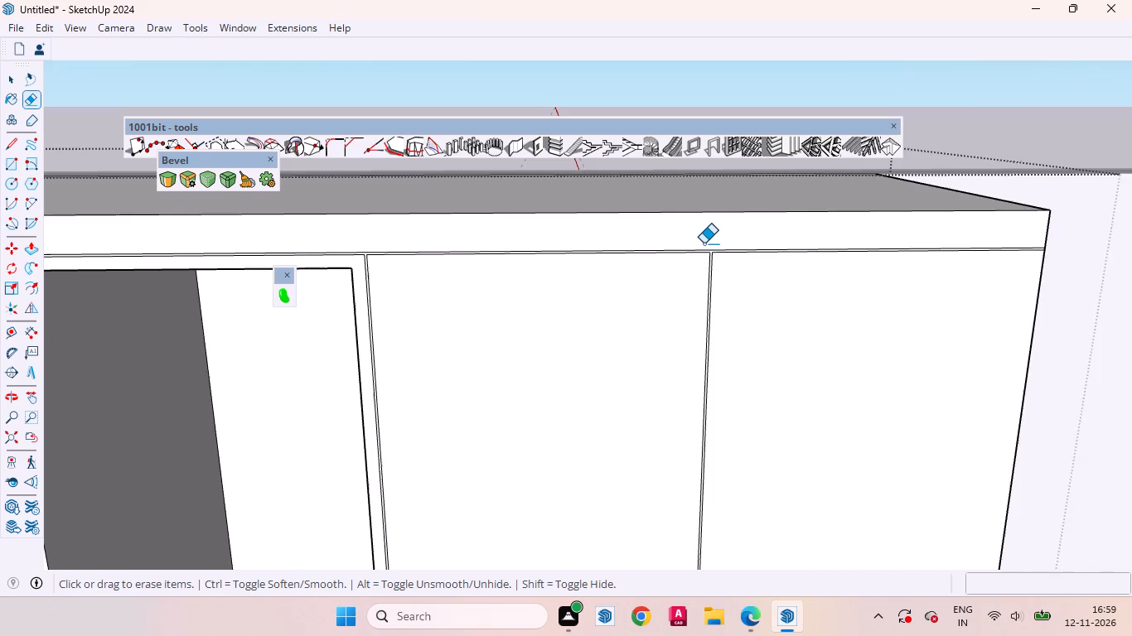
{"action": "scroll", "coordinate": [704, 243], "scroll_direction": "up", "scroll_amount": 4}
{"action": "scroll", "coordinate": [833, 297], "scroll_direction": "down", "scroll_amount": 15}
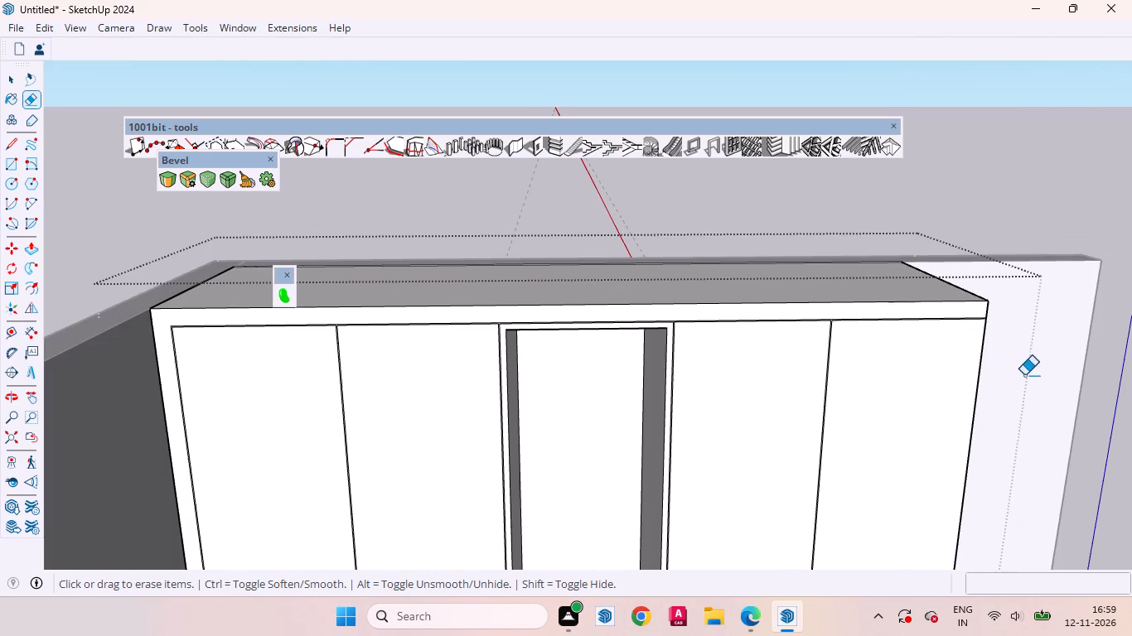
{"action": "scroll", "coordinate": [270, 323], "scroll_direction": "up", "scroll_amount": 18}
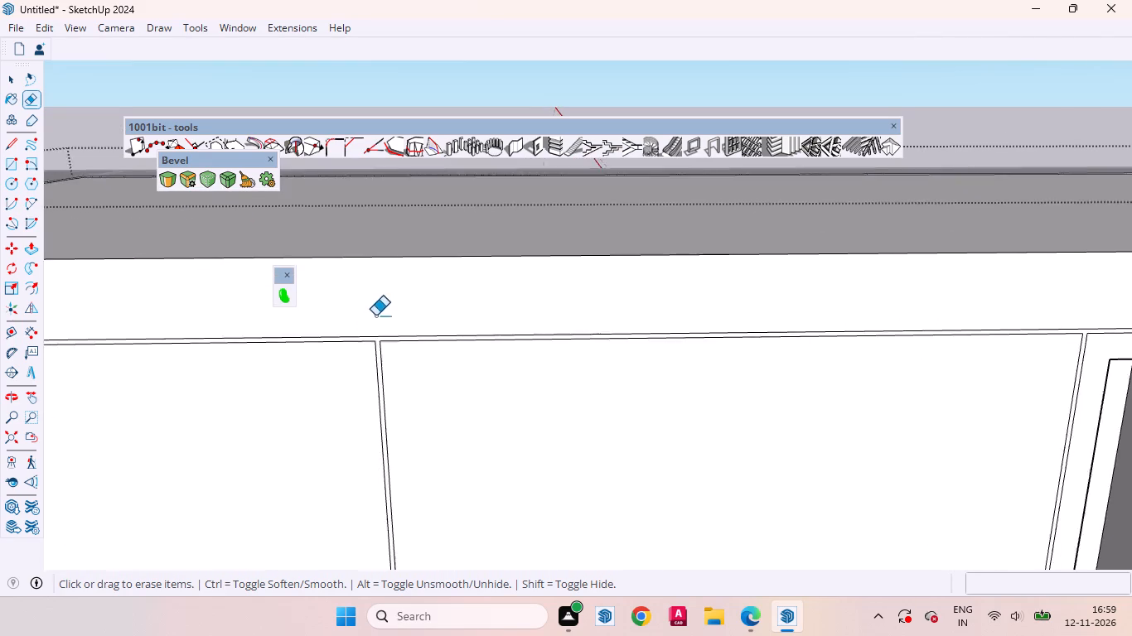
{"action": "scroll", "coordinate": [375, 316], "scroll_direction": "up", "scroll_amount": 1}
{"action": "key", "text": "space"}
{"action": "scroll", "coordinate": [375, 378], "scroll_direction": "up", "scroll_amount": 9}
{"action": "left_click", "coordinate": [379, 321]}
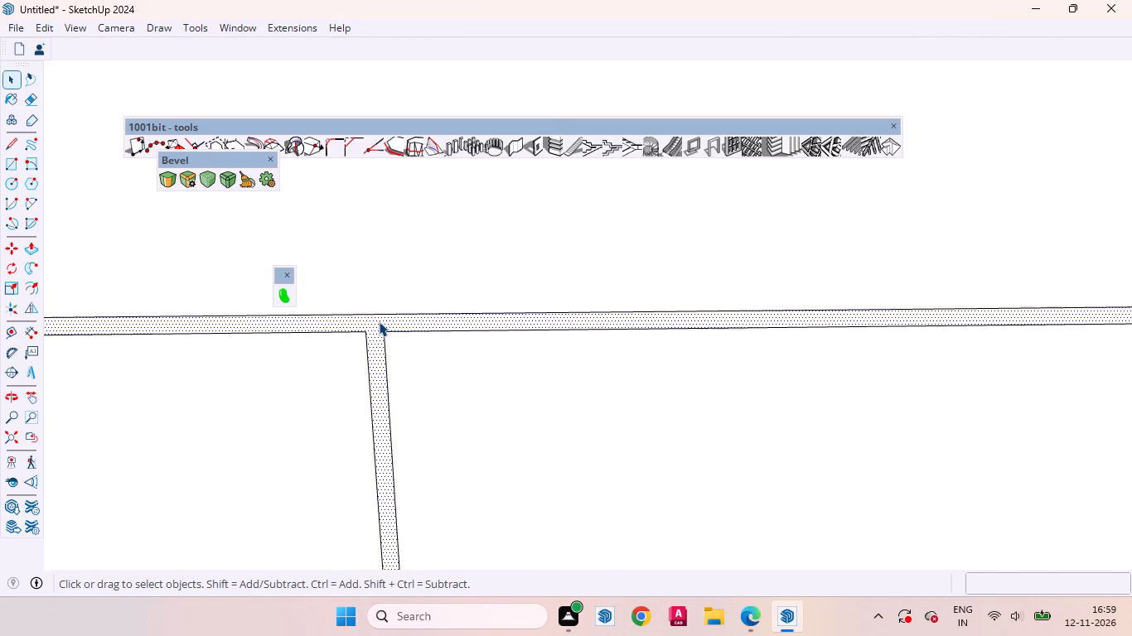
{"action": "key", "text": "p"}
{"action": "scroll", "coordinate": [379, 321], "scroll_direction": "up", "scroll_amount": 6}
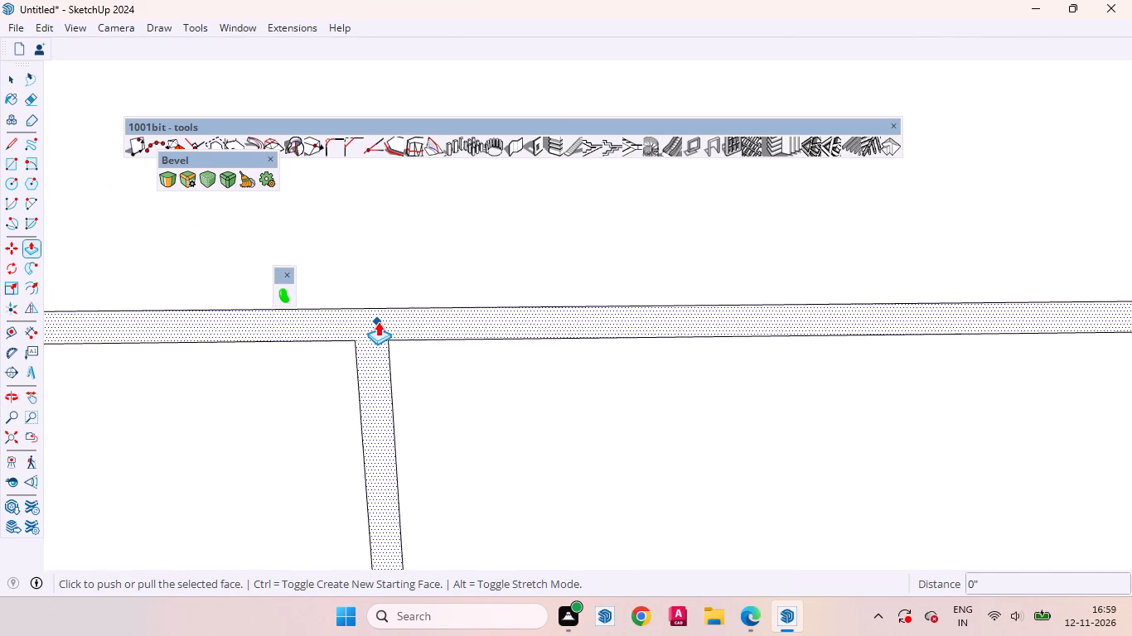
{"action": "left_click", "coordinate": [378, 321]}
{"action": "key", "text": "1"}
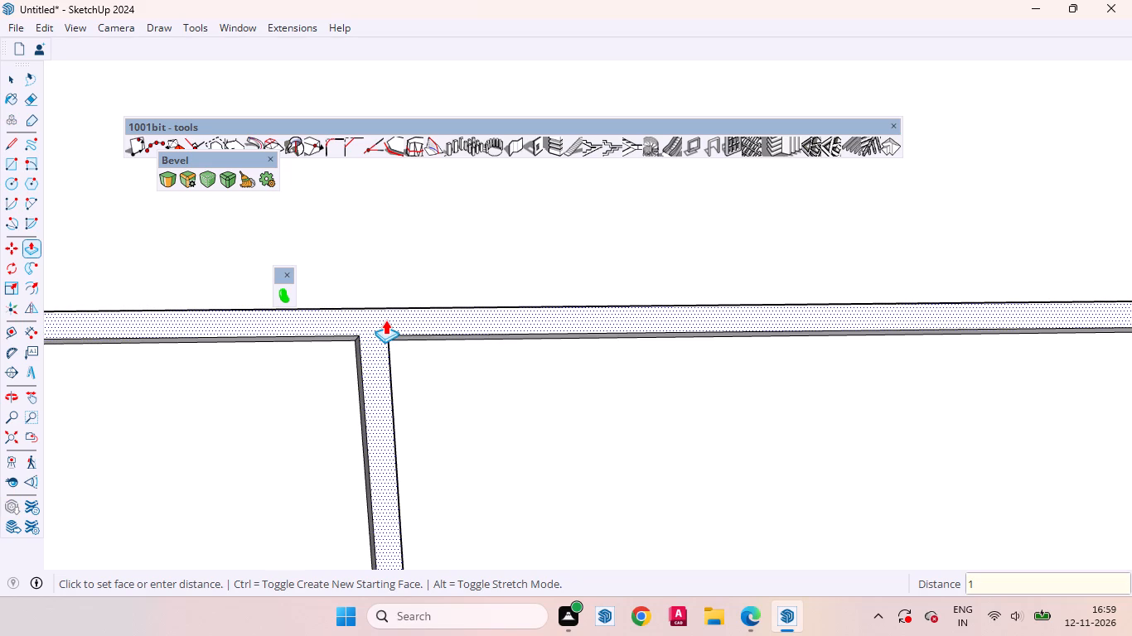
{"action": "type", "text": "8mm"}
{"action": "key", "text": "Return"}
{"action": "key", "text": "space"}
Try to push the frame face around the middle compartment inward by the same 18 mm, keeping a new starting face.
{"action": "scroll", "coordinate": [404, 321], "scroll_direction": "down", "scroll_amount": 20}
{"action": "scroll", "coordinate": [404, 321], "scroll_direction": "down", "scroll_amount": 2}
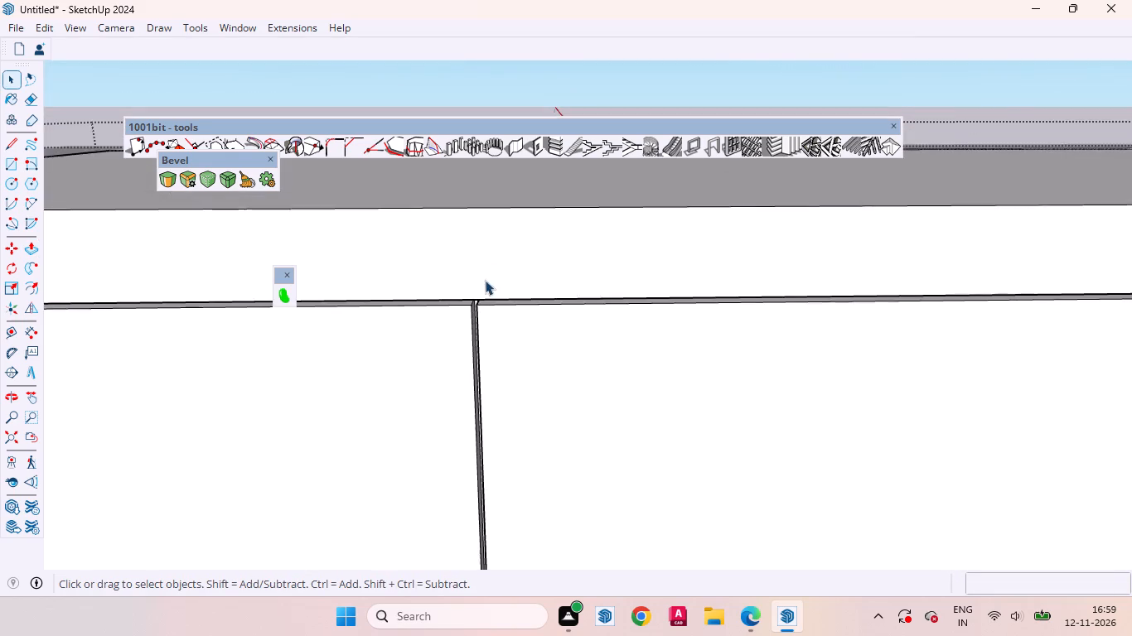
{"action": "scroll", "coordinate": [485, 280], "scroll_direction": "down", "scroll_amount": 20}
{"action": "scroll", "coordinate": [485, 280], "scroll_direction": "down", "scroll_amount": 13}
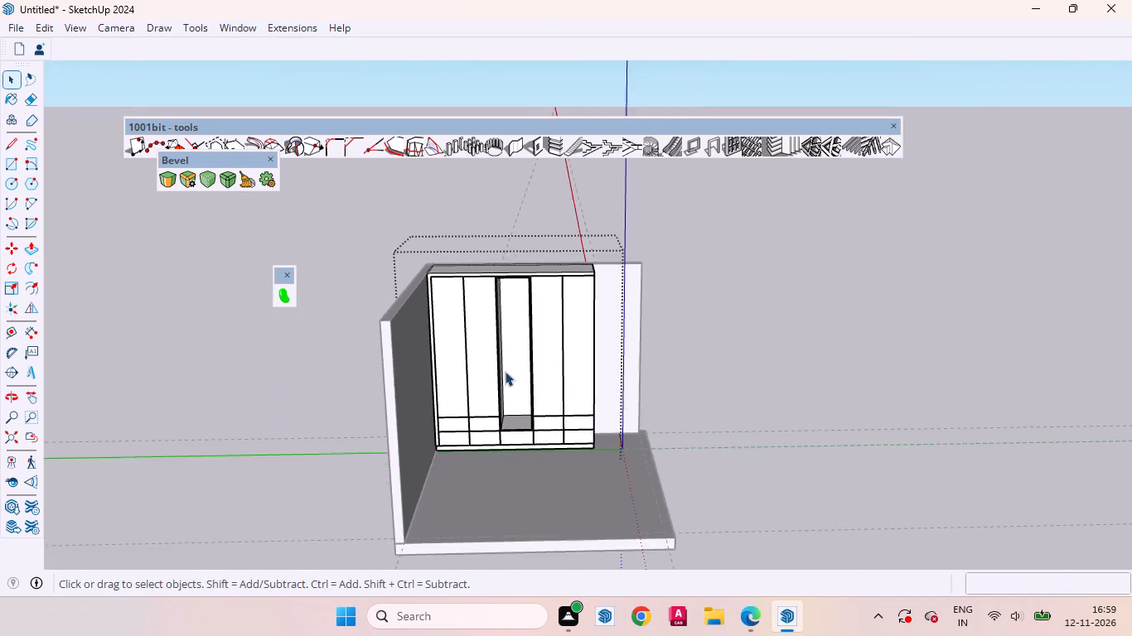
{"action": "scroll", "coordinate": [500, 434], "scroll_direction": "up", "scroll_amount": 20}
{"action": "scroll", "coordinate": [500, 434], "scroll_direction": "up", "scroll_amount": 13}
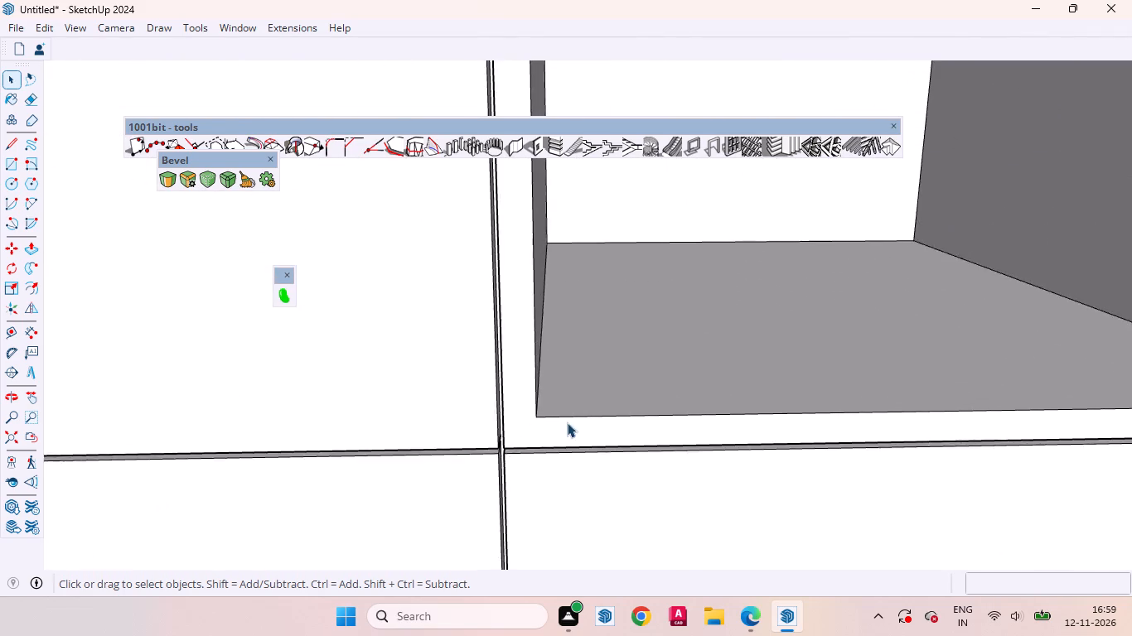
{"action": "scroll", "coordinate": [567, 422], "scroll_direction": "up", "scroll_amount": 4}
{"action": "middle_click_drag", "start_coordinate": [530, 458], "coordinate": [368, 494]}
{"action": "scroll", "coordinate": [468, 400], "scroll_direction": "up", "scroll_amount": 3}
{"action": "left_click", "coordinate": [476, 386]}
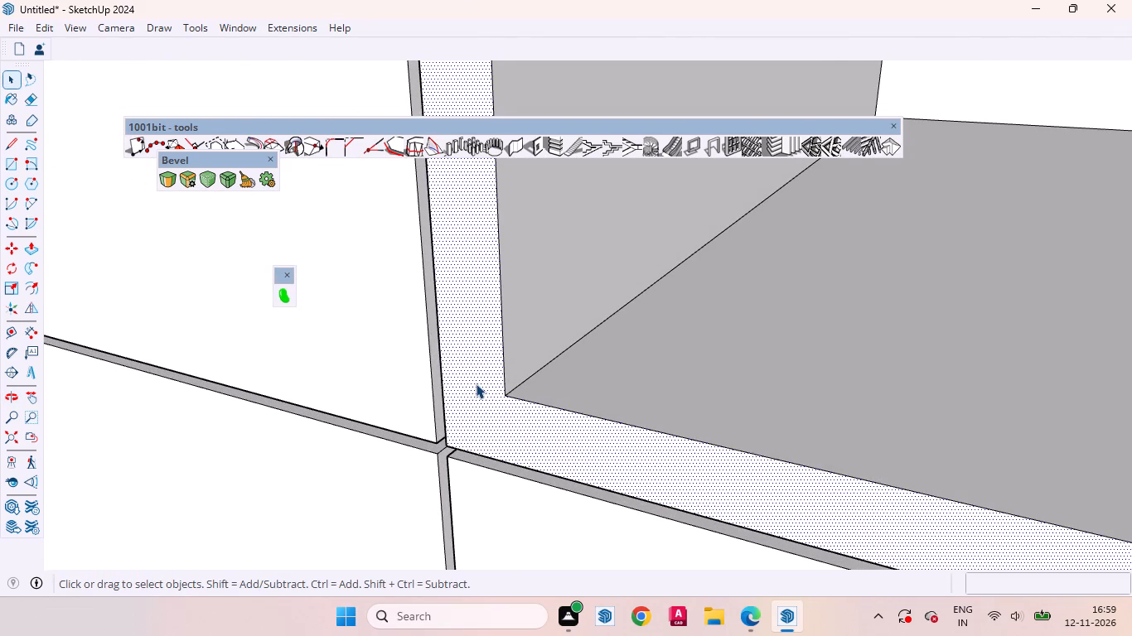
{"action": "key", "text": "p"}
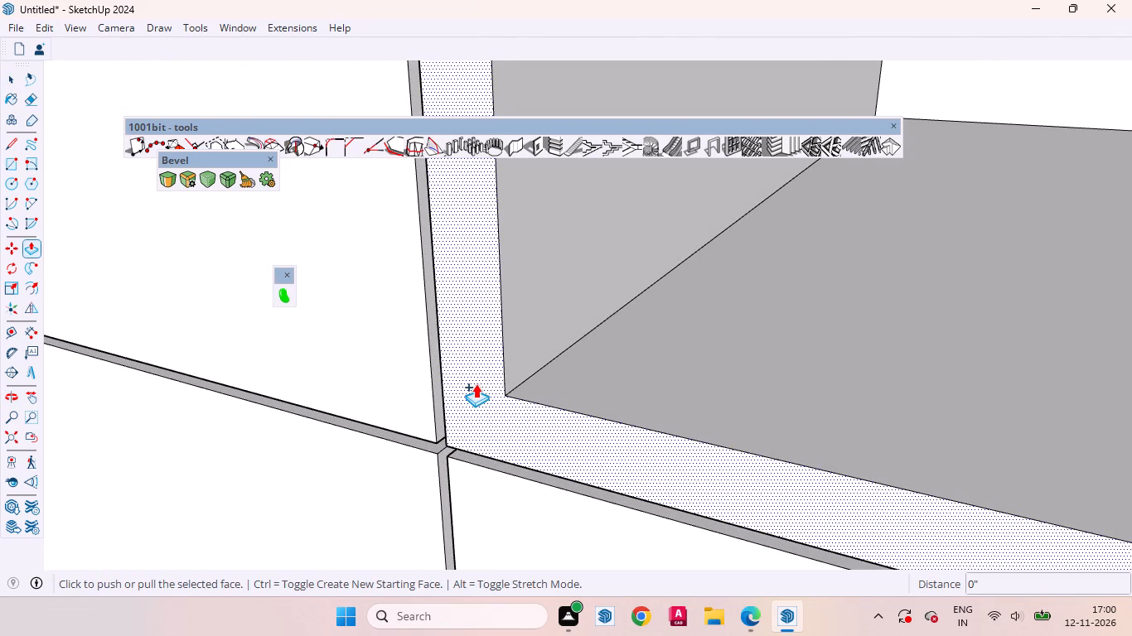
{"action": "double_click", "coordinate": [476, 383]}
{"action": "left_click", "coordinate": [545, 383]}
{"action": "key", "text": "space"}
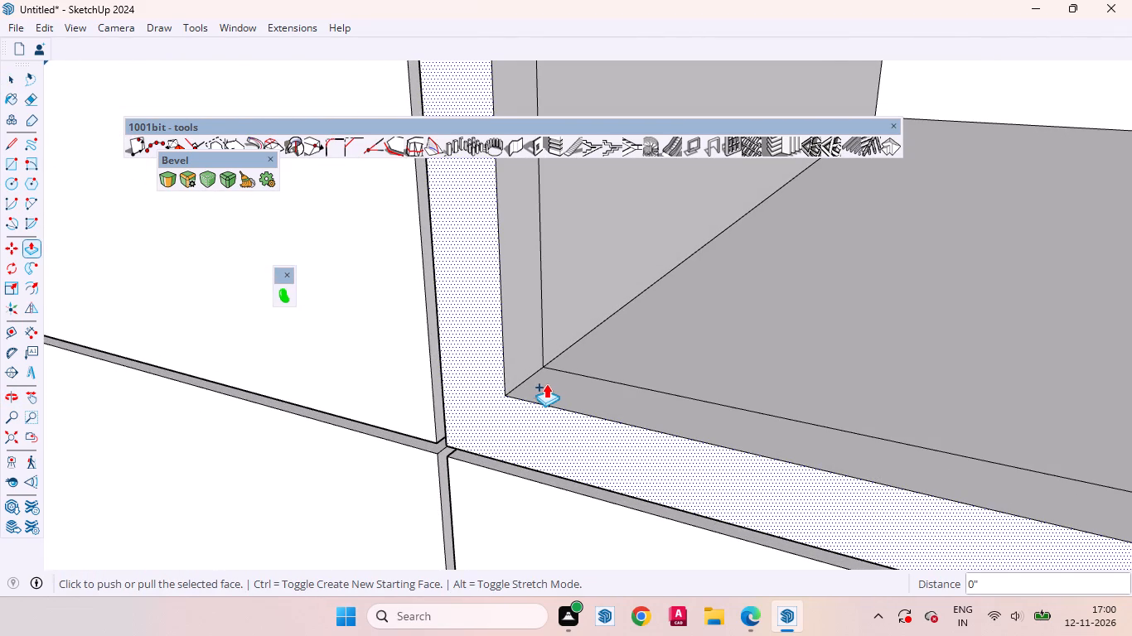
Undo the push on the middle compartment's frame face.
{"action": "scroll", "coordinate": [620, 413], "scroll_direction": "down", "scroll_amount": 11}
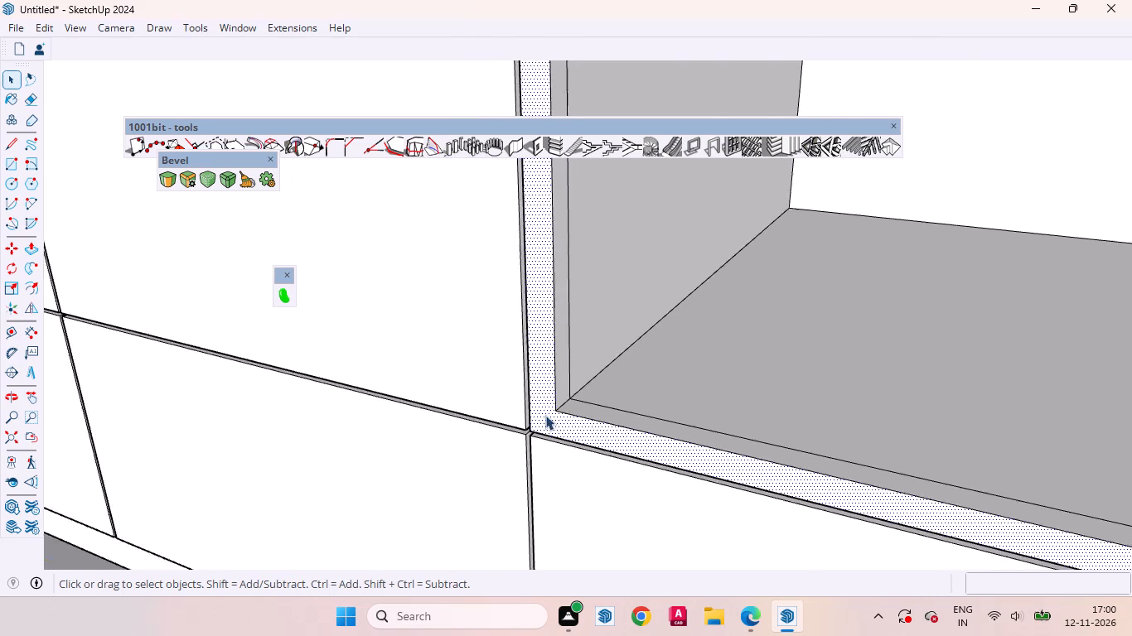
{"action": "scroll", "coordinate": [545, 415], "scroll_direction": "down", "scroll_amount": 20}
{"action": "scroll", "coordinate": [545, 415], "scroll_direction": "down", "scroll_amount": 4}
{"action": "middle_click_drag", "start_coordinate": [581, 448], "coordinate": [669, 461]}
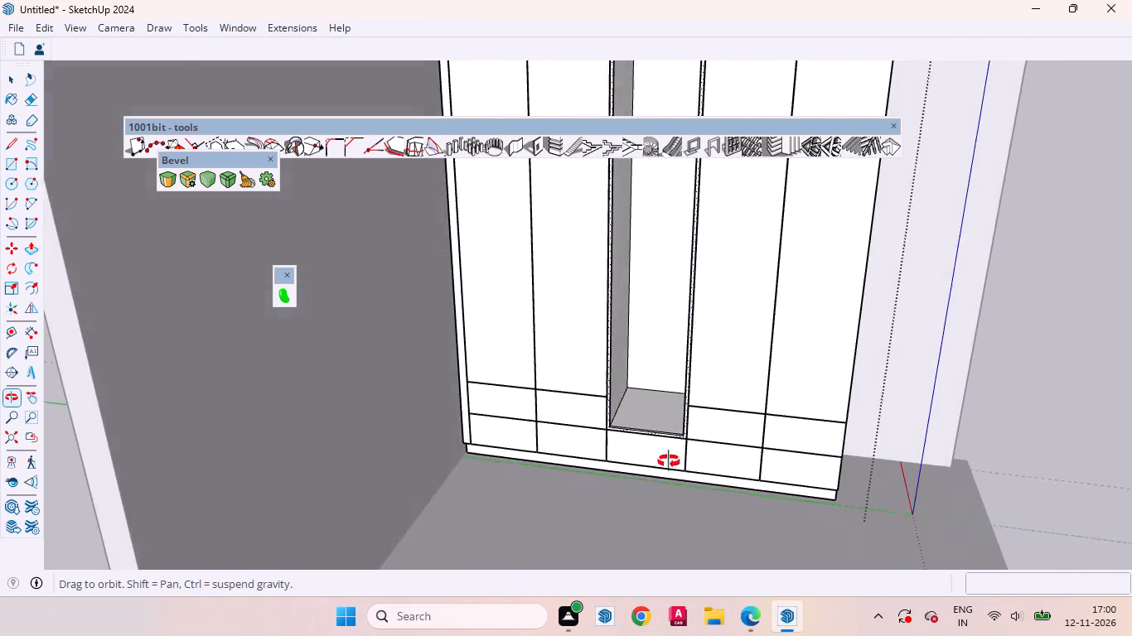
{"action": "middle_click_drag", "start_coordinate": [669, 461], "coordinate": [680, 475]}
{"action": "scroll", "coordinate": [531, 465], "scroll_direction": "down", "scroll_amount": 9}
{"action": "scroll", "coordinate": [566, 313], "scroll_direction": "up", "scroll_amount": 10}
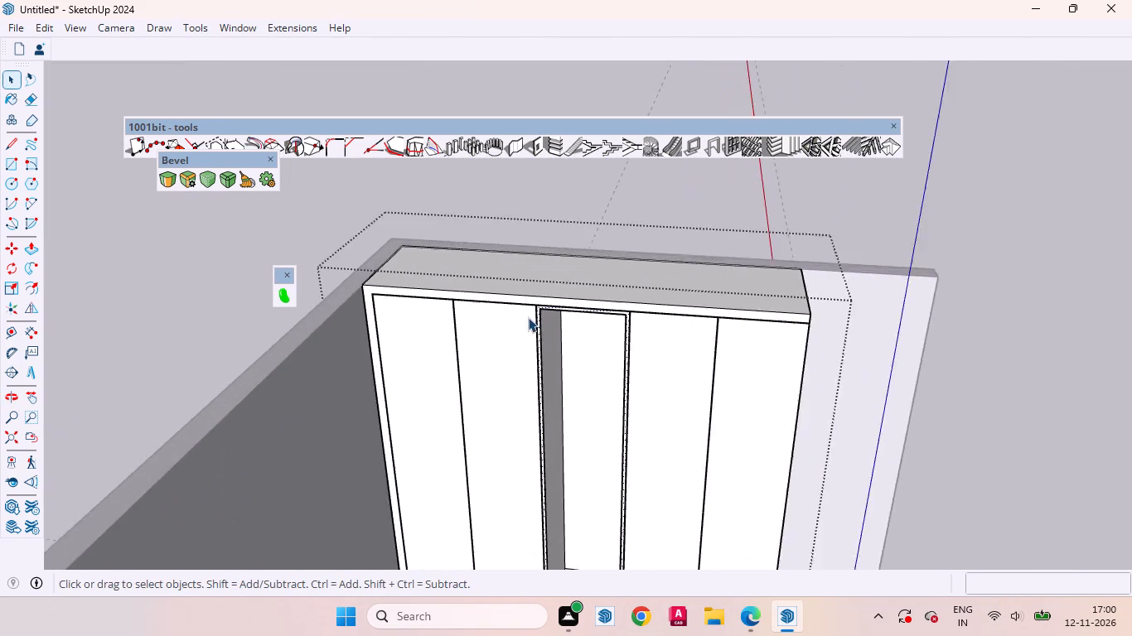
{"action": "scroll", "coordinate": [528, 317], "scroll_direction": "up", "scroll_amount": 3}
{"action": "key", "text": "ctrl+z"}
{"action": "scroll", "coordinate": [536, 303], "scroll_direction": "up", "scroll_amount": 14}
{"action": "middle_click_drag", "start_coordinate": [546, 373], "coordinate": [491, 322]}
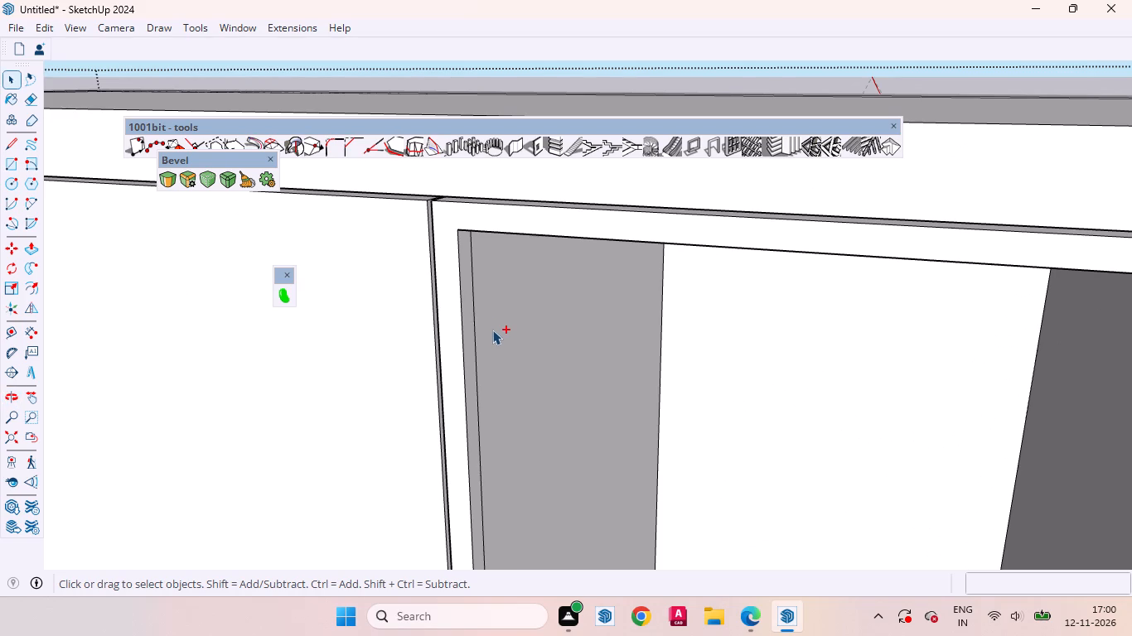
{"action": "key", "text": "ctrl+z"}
Repeat the 18 mm inward push on the frame face around the middle compartment.
{"action": "left_click", "coordinate": [462, 215]}
{"action": "key", "text": "p"}
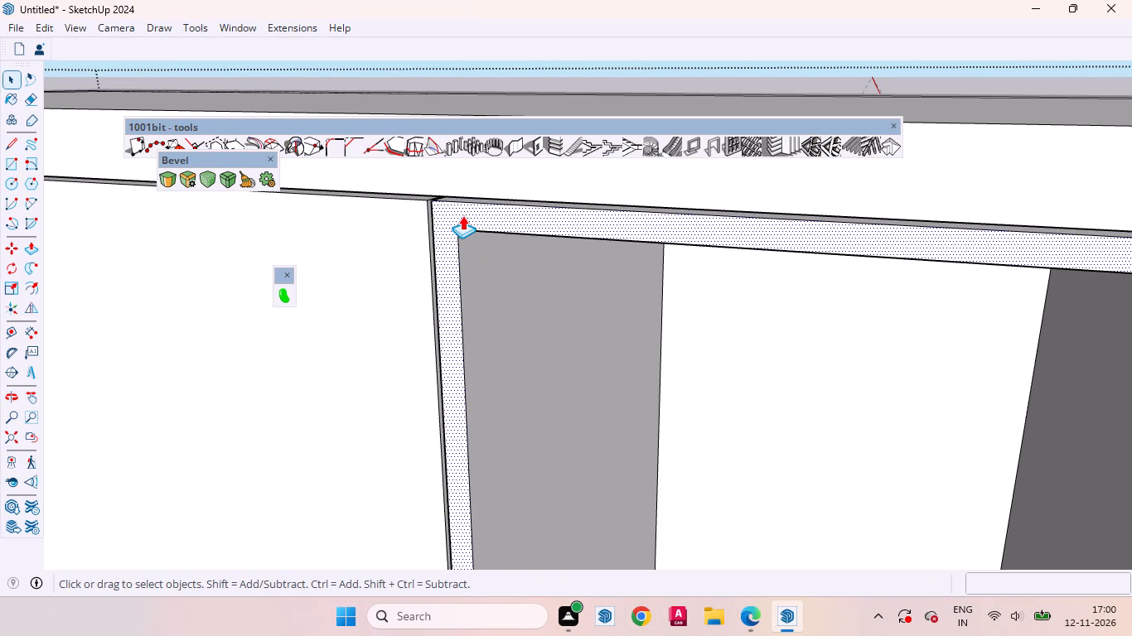
{"action": "double_click", "coordinate": [462, 215]}
{"action": "key", "text": "space"}
Examine the wardrobe front from several angles and check the door and drawer faces of the two left columns by selecting them individually.
{"action": "scroll", "coordinate": [489, 257], "scroll_direction": "down", "scroll_amount": 4}
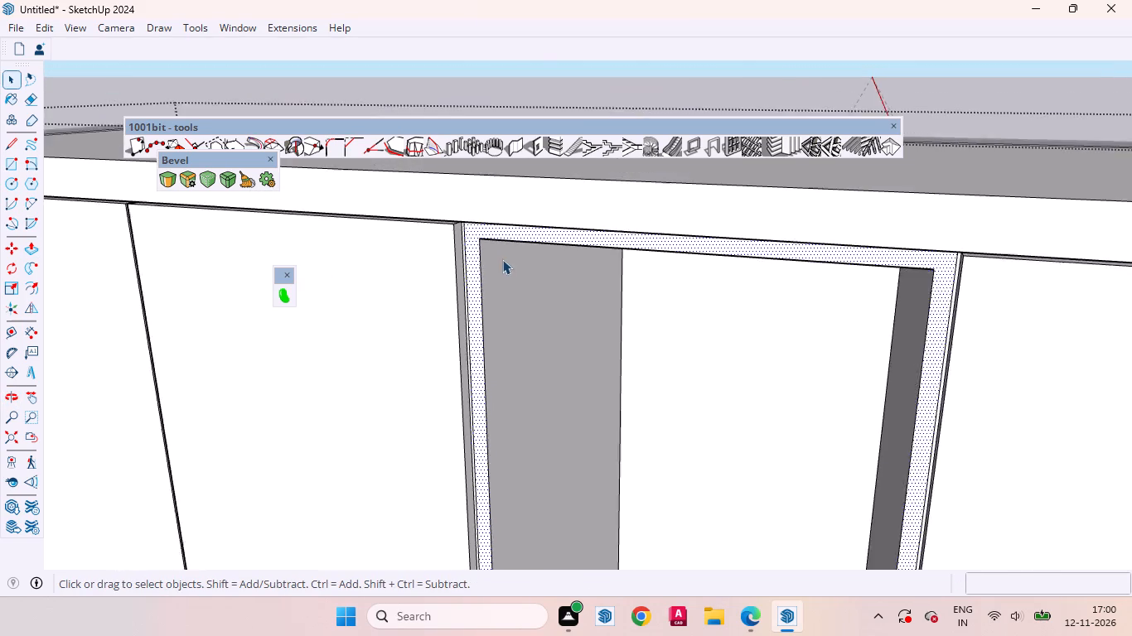
{"action": "scroll", "coordinate": [502, 259], "scroll_direction": "down", "scroll_amount": 20}
{"action": "scroll", "coordinate": [502, 259], "scroll_direction": "down", "scroll_amount": 4}
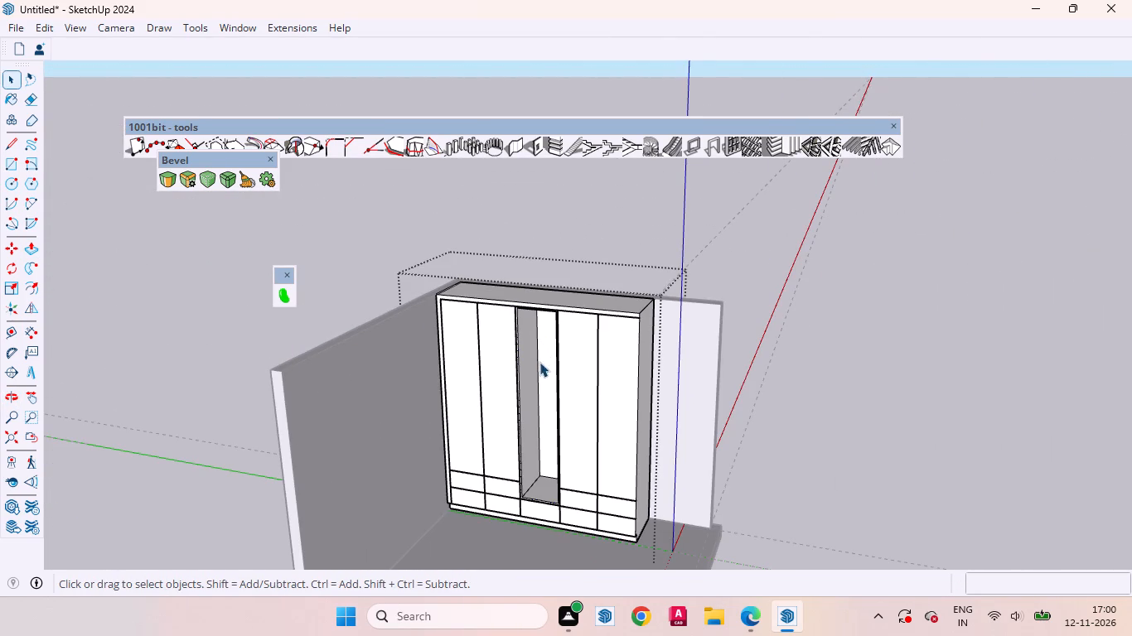
{"action": "scroll", "coordinate": [588, 359], "scroll_direction": "down", "scroll_amount": 7}
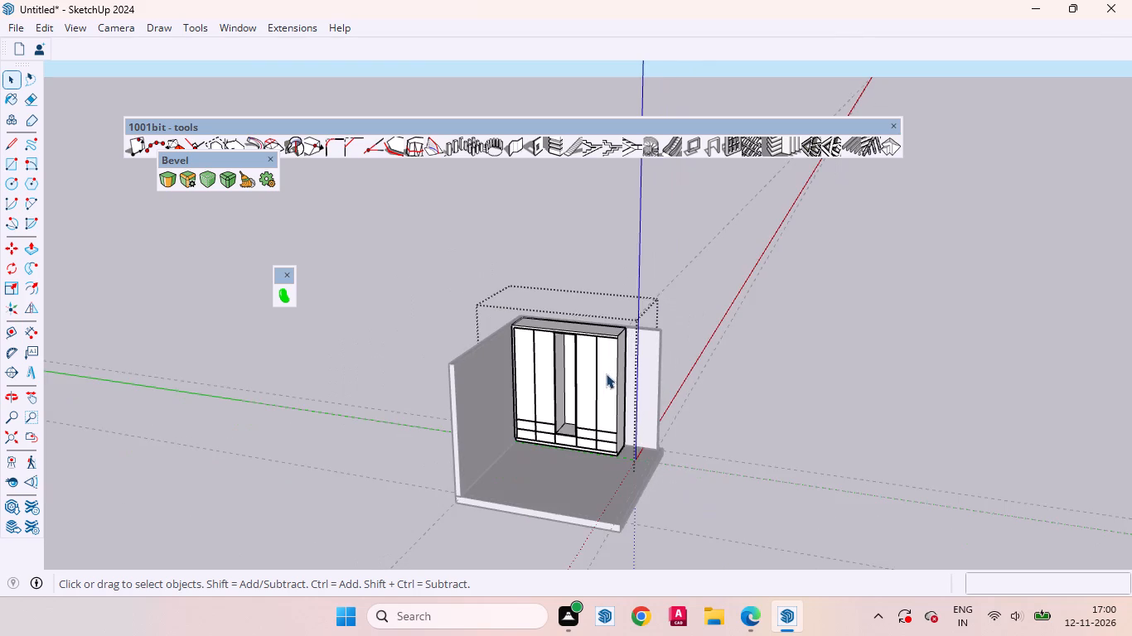
{"action": "middle_click_drag", "start_coordinate": [588, 403], "coordinate": [693, 334]}
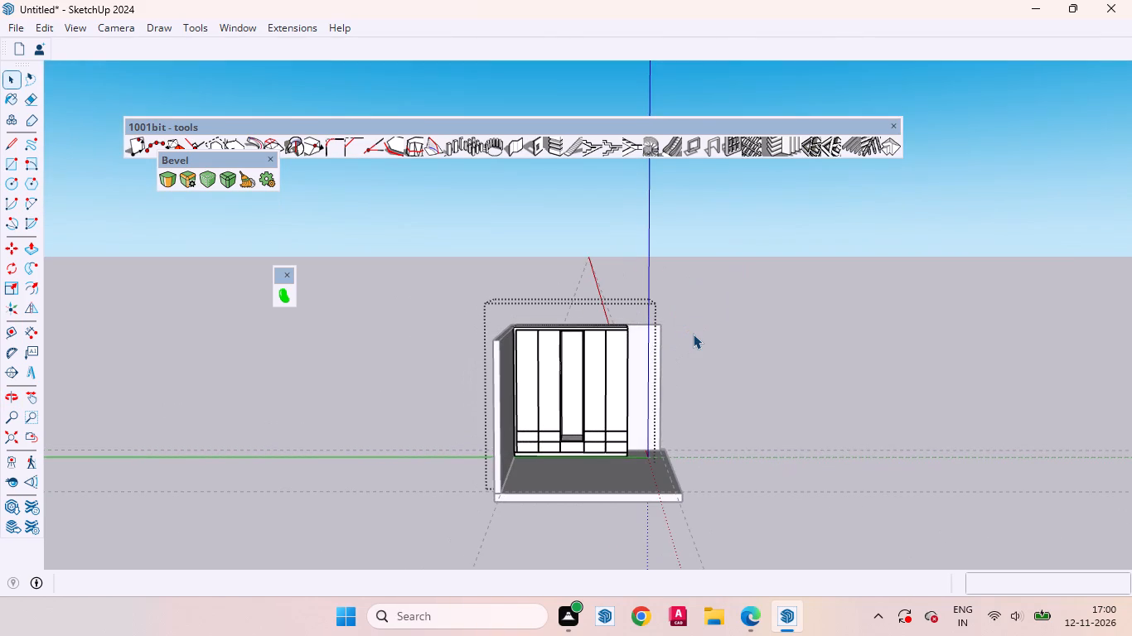
{"action": "scroll", "coordinate": [611, 352], "scroll_direction": "up", "scroll_amount": 6}
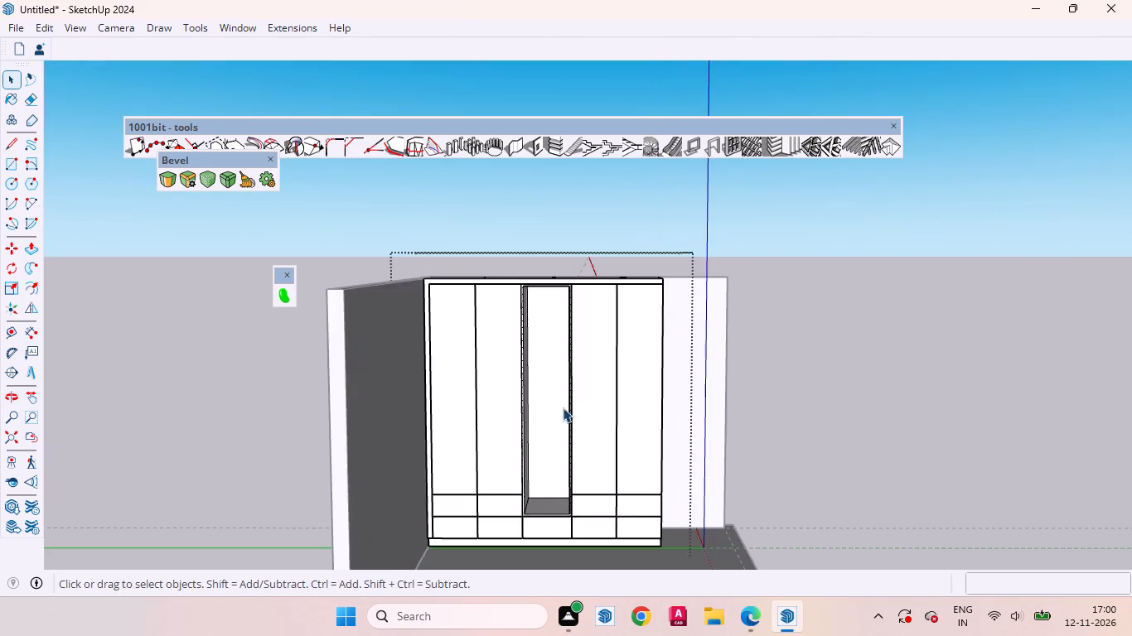
{"action": "scroll", "coordinate": [563, 407], "scroll_direction": "up", "scroll_amount": 2}
{"action": "scroll", "coordinate": [563, 407], "scroll_direction": "down", "scroll_amount": 4}
{"action": "middle_click_drag", "start_coordinate": [558, 484], "coordinate": [521, 424]}
{"action": "scroll", "coordinate": [517, 425], "scroll_direction": "up", "scroll_amount": 6}
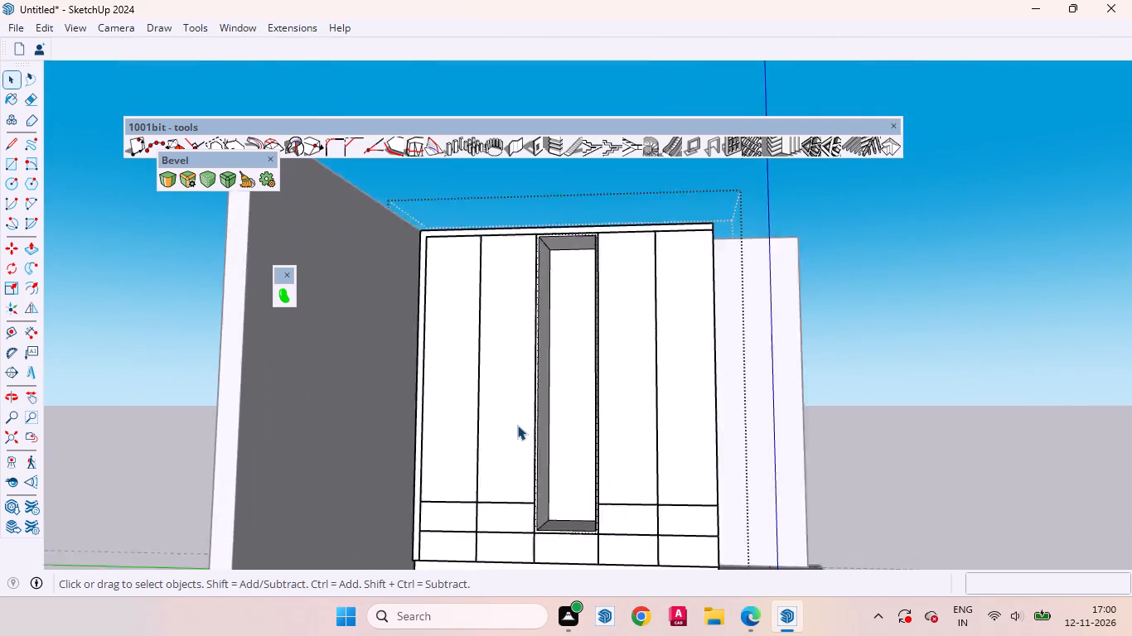
{"action": "scroll", "coordinate": [517, 425], "scroll_direction": "up", "scroll_amount": 2}
{"action": "scroll", "coordinate": [510, 419], "scroll_direction": "down", "scroll_amount": 7}
{"action": "scroll", "coordinate": [509, 513], "scroll_direction": "up", "scroll_amount": 12}
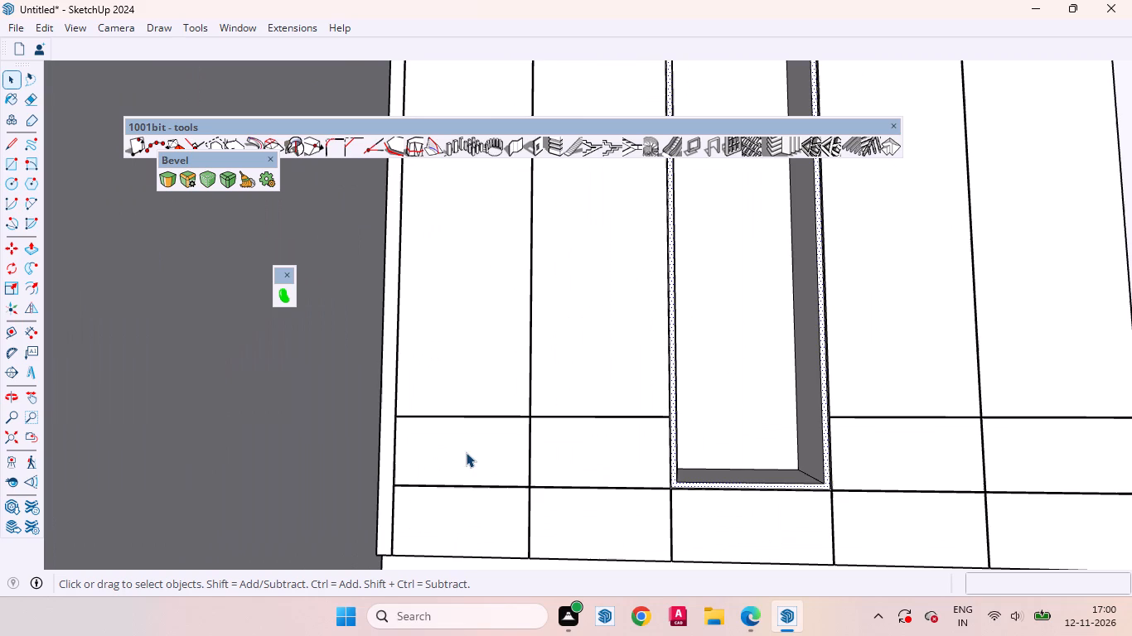
{"action": "left_click", "coordinate": [467, 452]}
{"action": "left_click", "coordinate": [476, 363]}
{"action": "left_click", "coordinate": [616, 349]}
{"action": "left_click", "coordinate": [583, 482]}
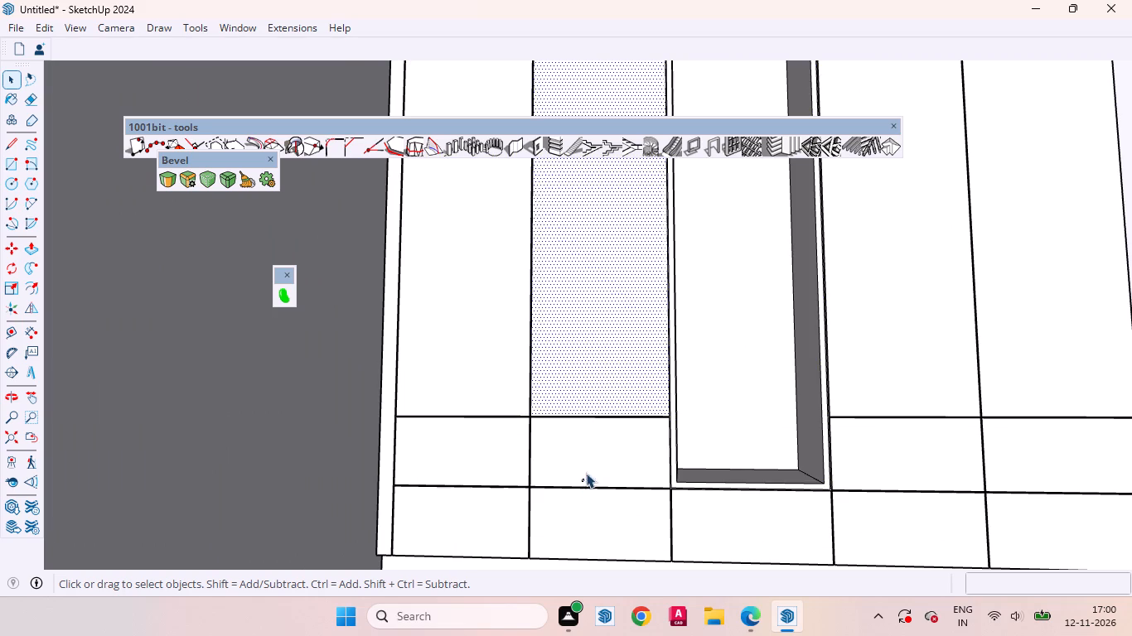
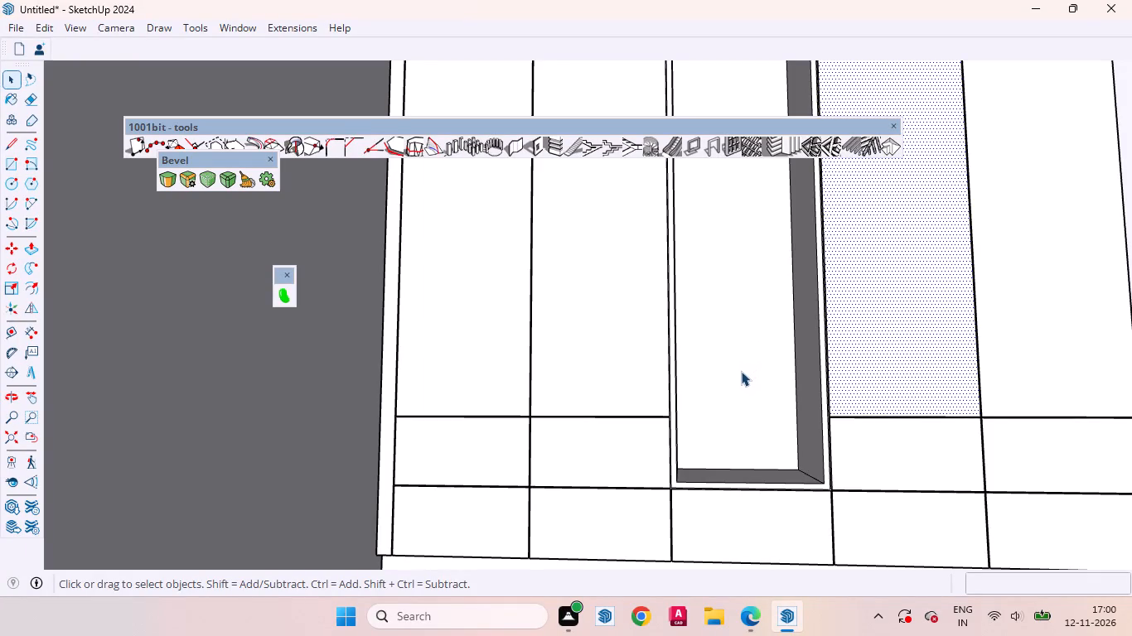
Pull the frame face around the middle compartment outward about 11/16", flush with the adjacent door, keeping a new starting face.
{"action": "scroll", "coordinate": [704, 448], "scroll_direction": "down", "scroll_amount": 10}
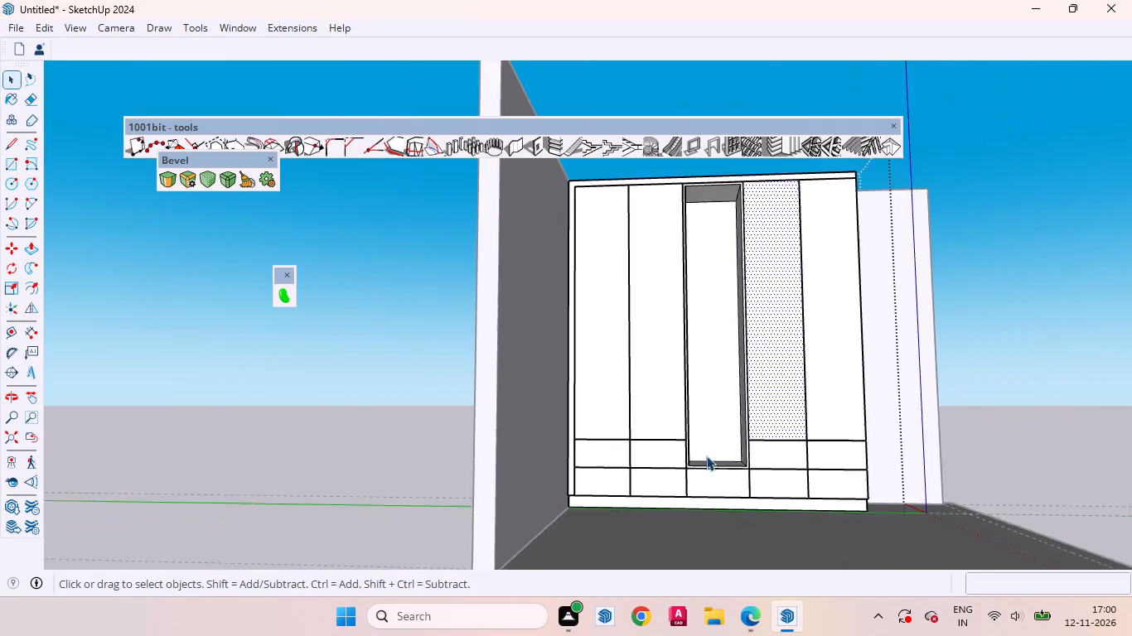
{"action": "middle_click_drag", "start_coordinate": [736, 447], "coordinate": [618, 585]}
{"action": "scroll", "coordinate": [691, 238], "scroll_direction": "up", "scroll_amount": 5}
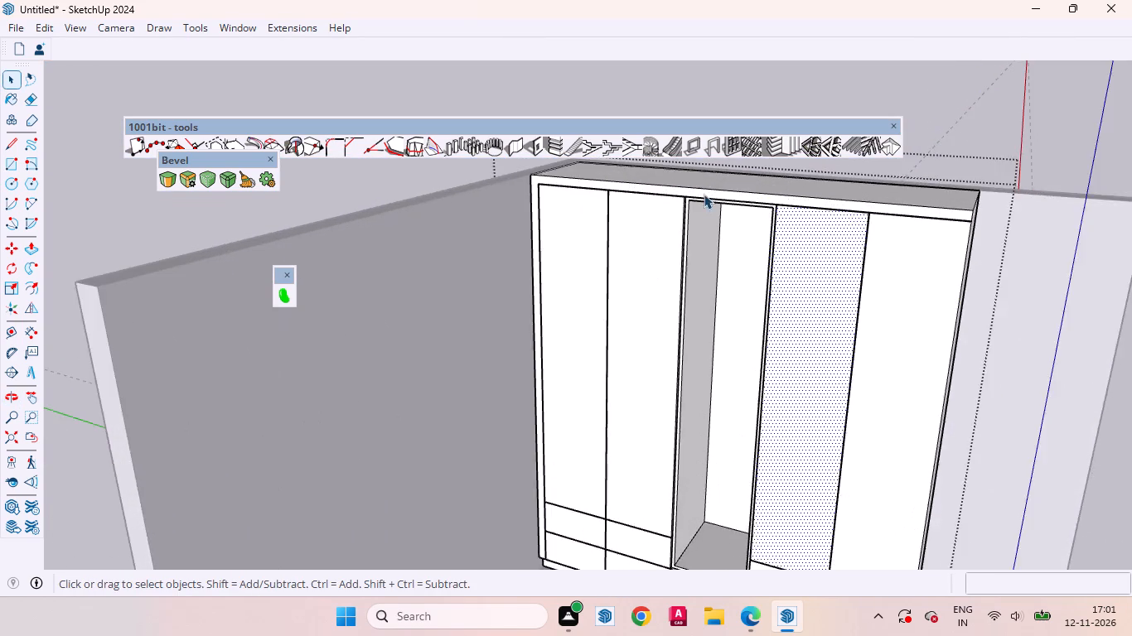
{"action": "scroll", "coordinate": [704, 194], "scroll_direction": "up", "scroll_amount": 20}
{"action": "scroll", "coordinate": [704, 194], "scroll_direction": "up", "scroll_amount": 3}
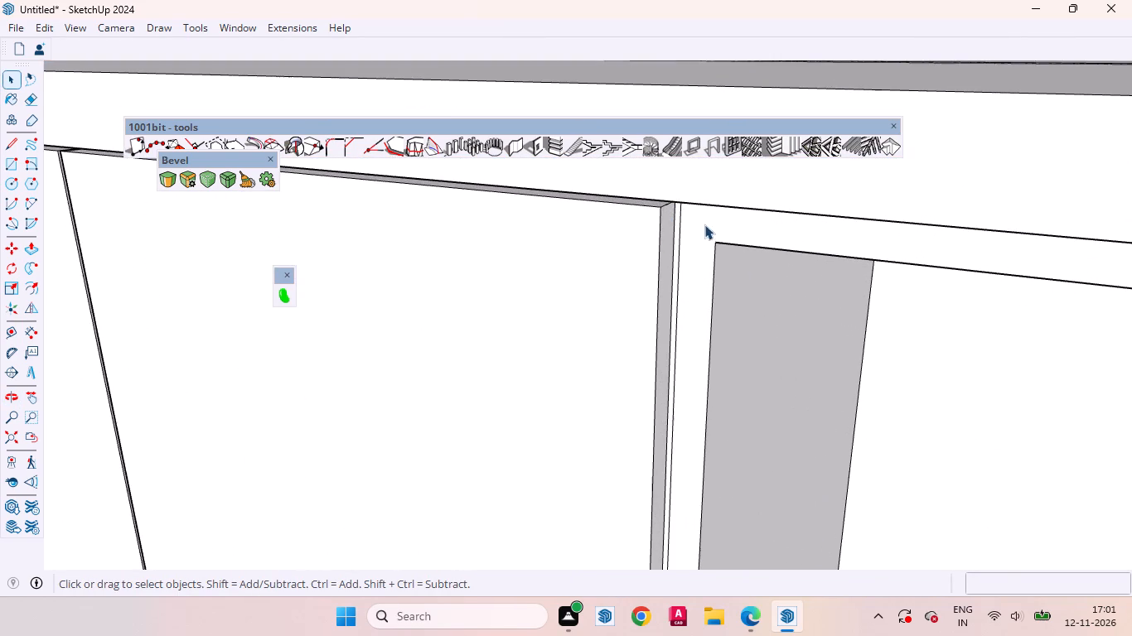
{"action": "left_click", "coordinate": [704, 224]}
{"action": "scroll", "coordinate": [723, 234], "scroll_direction": "up", "scroll_amount": 7}
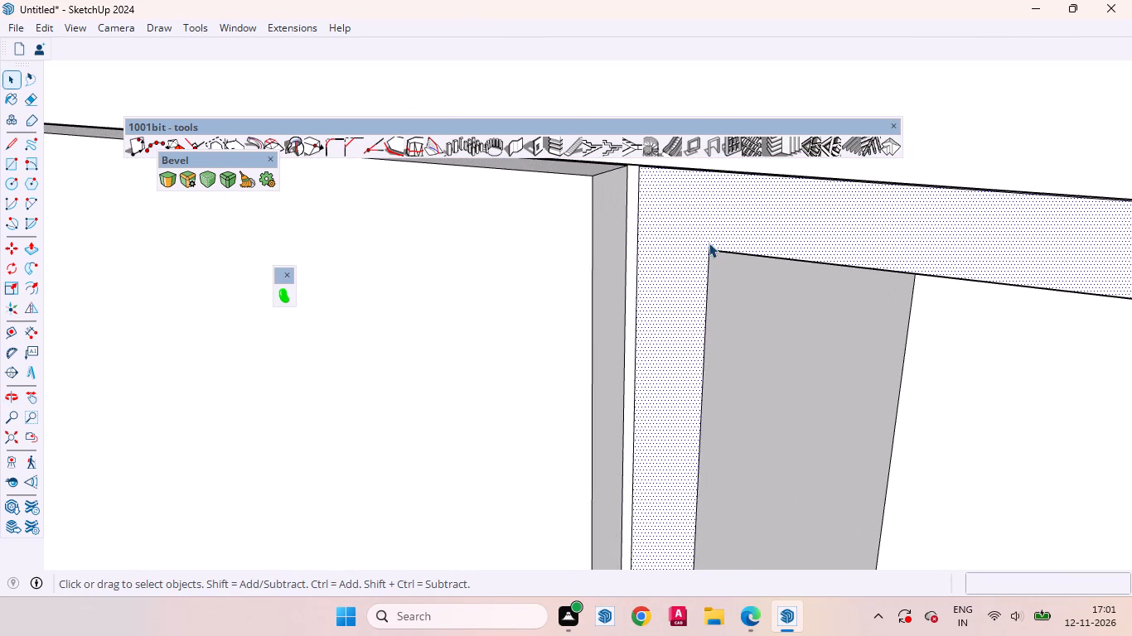
{"action": "key", "text": "p"}
{"action": "left_click", "coordinate": [694, 225]}
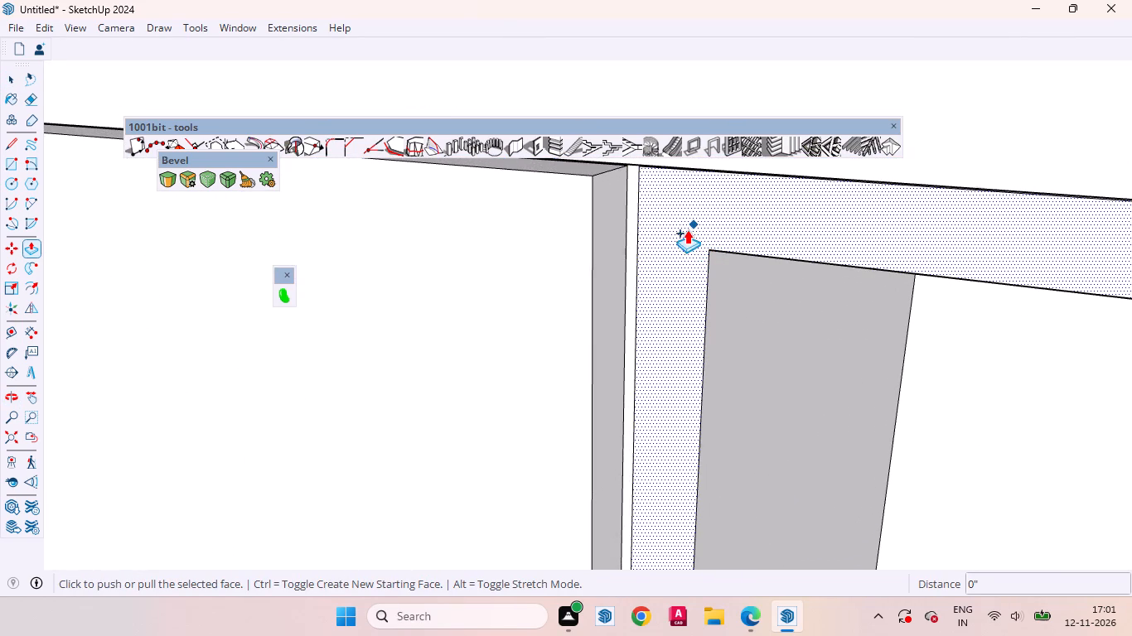
{"action": "left_click", "coordinate": [456, 181]}
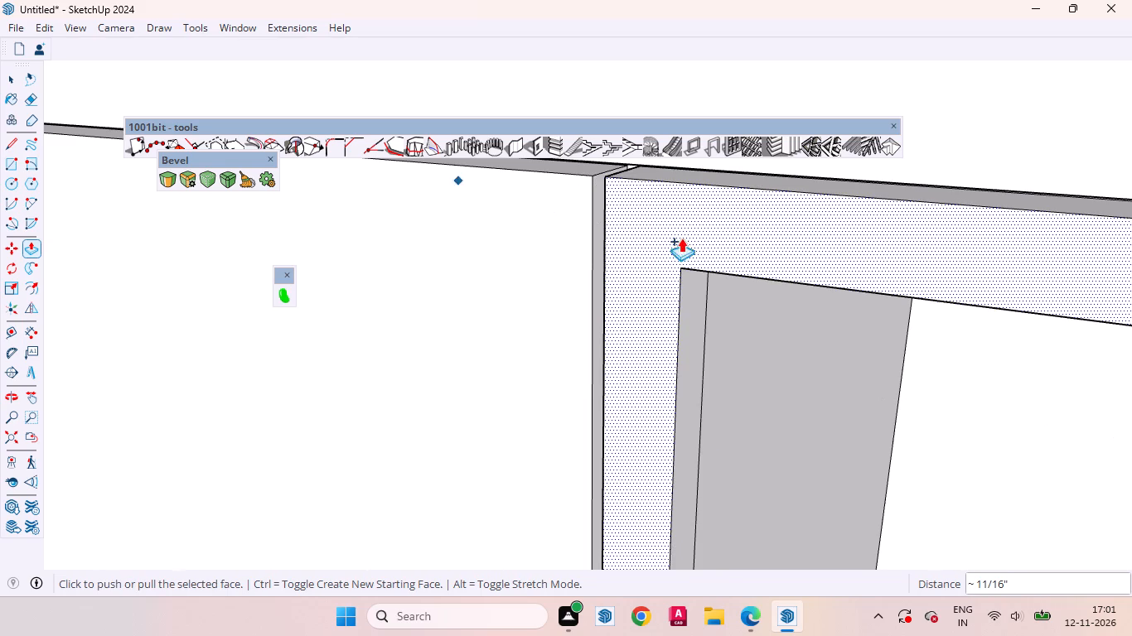
{"action": "left_click", "coordinate": [717, 268]}
{"action": "key", "text": "space"}
Copy the vertical seam edge behind the frame on the middle compartment's left inner side 3 mm deeper into the compartment.
{"action": "scroll", "coordinate": [708, 295], "scroll_direction": "down", "scroll_amount": 18}
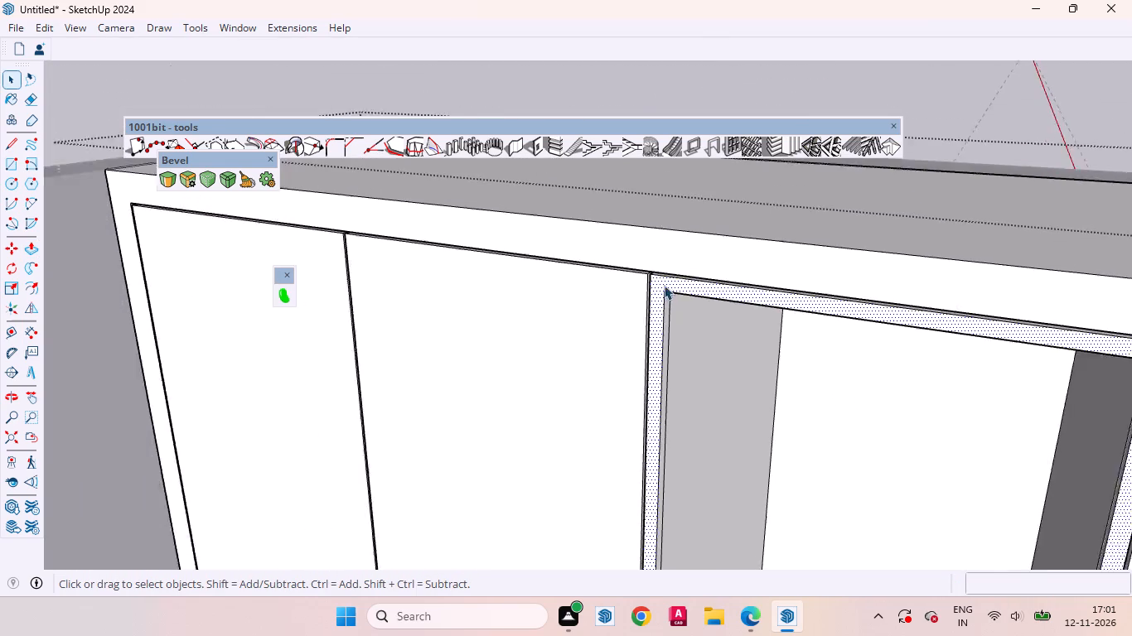
{"action": "scroll", "coordinate": [664, 285], "scroll_direction": "down", "scroll_amount": 20}
{"action": "scroll", "coordinate": [664, 285], "scroll_direction": "down", "scroll_amount": 4}
{"action": "scroll", "coordinate": [697, 428], "scroll_direction": "up", "scroll_amount": 6}
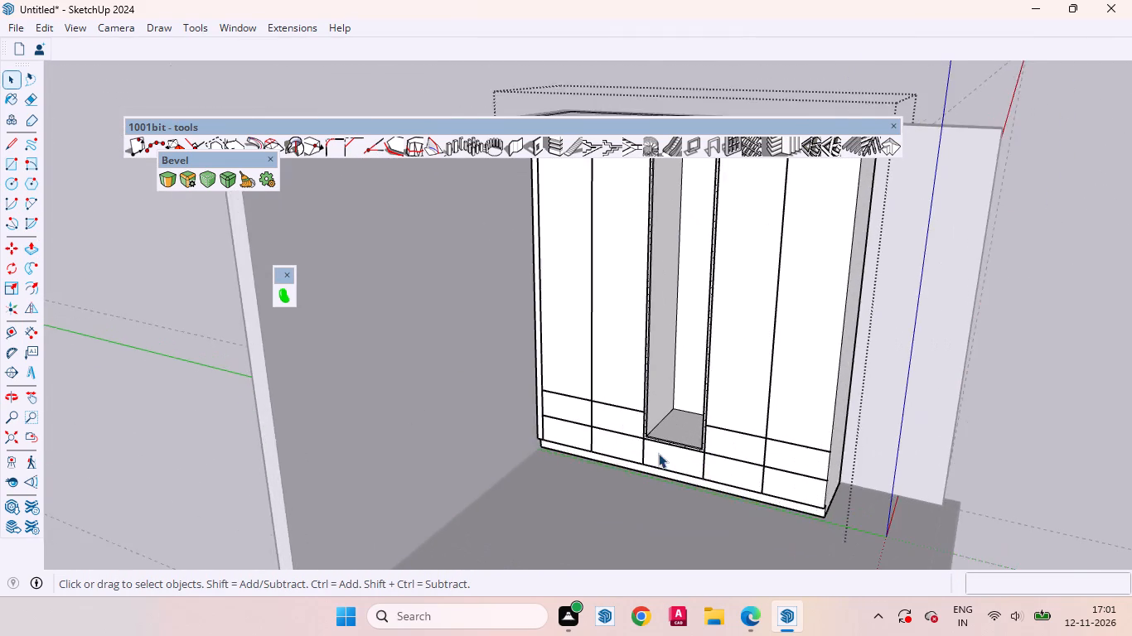
{"action": "scroll", "coordinate": [658, 453], "scroll_direction": "up", "scroll_amount": 20}
{"action": "scroll", "coordinate": [658, 453], "scroll_direction": "up", "scroll_amount": 6}
{"action": "middle_click_drag", "start_coordinate": [647, 404], "coordinate": [599, 456]}
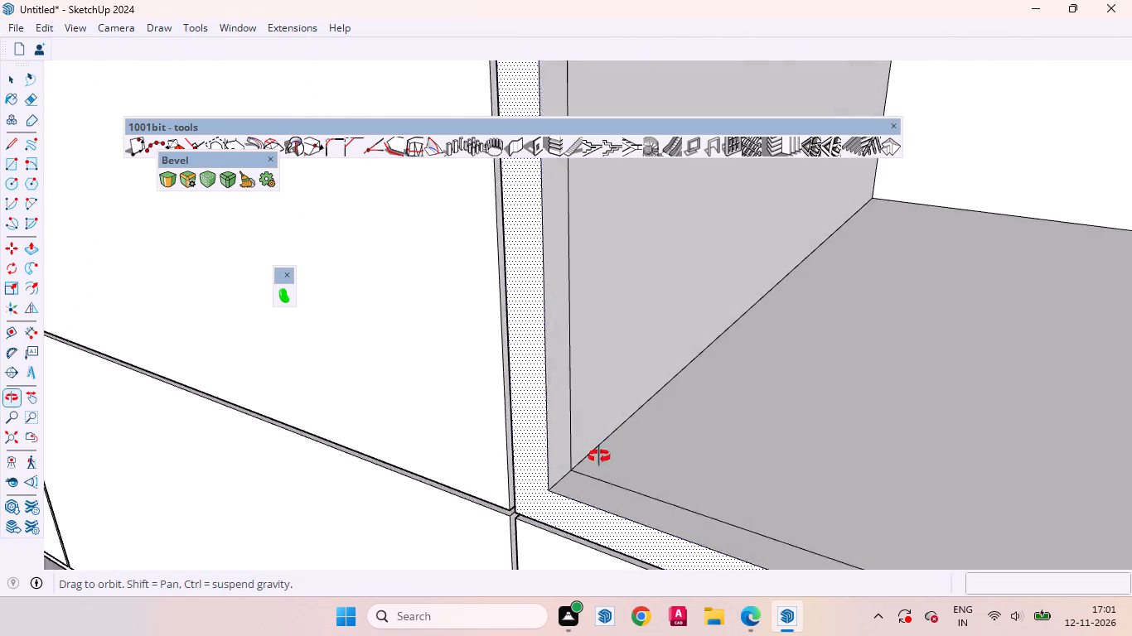
{"action": "middle_click_drag", "start_coordinate": [599, 456], "coordinate": [487, 458]}
{"action": "scroll", "coordinate": [492, 369], "scroll_direction": "up", "scroll_amount": 4}
{"action": "left_click", "coordinate": [501, 347]}
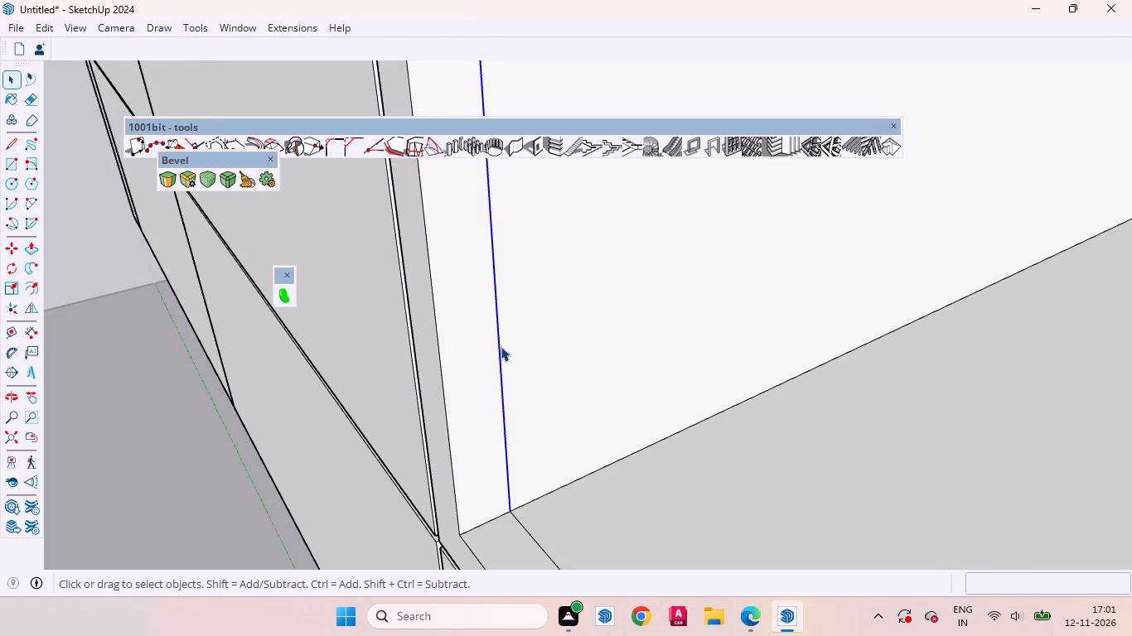
{"action": "key", "text": "m"}
{"action": "left_click", "coordinate": [501, 346]}
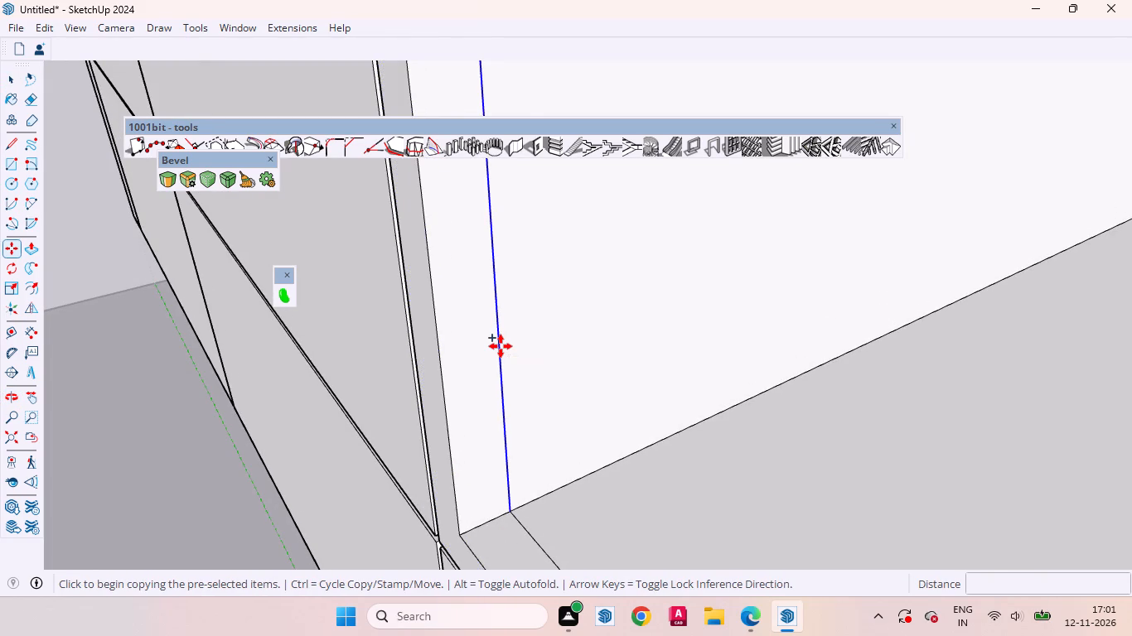
{"action": "type", "text": "3mm"}
{"action": "key", "text": "Return"}
{"action": "key", "text": "space"}
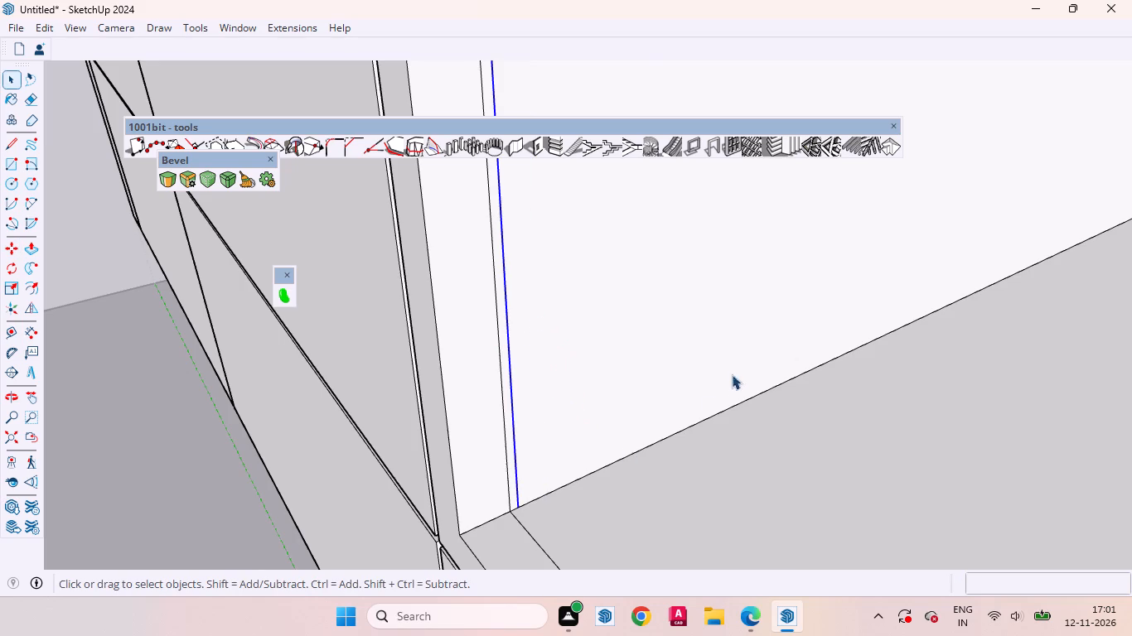
Copy the vertical seam edge behind the frame on the compartment's right inner side 3 mm deeper into the compartment.
{"action": "scroll", "coordinate": [735, 370], "scroll_direction": "down", "scroll_amount": 20}
{"action": "scroll", "coordinate": [735, 370], "scroll_direction": "down", "scroll_amount": 3}
{"action": "middle_click_drag", "start_coordinate": [576, 441], "coordinate": [762, 521]}
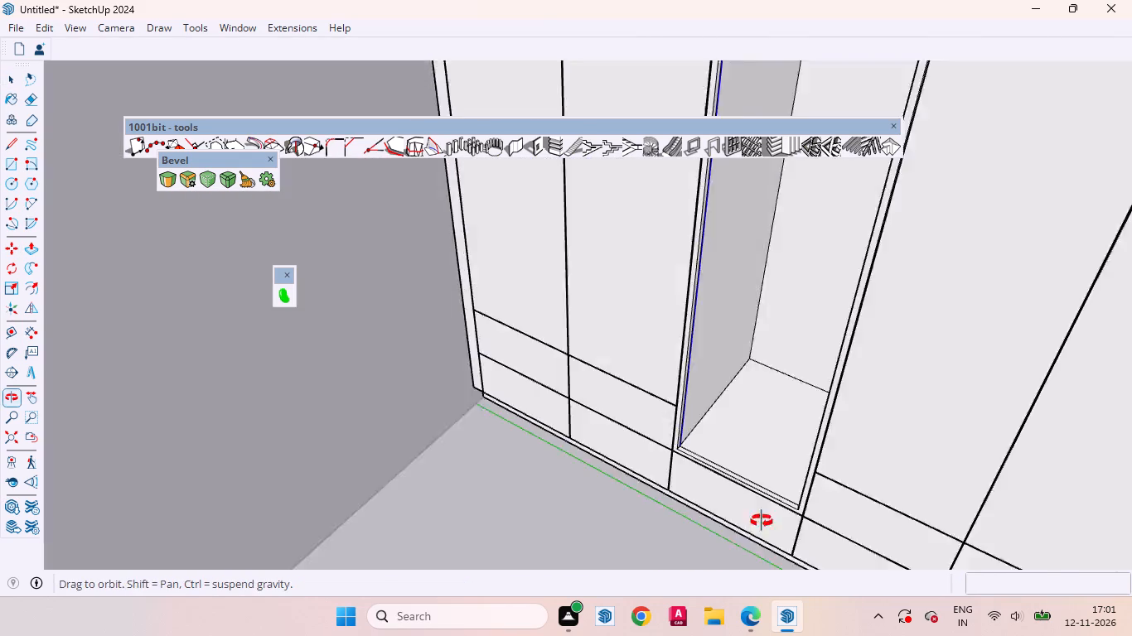
{"action": "middle_click_drag", "start_coordinate": [762, 521], "coordinate": [789, 532]}
{"action": "scroll", "coordinate": [918, 470], "scroll_direction": "up", "scroll_amount": 20}
{"action": "scroll", "coordinate": [918, 470], "scroll_direction": "up", "scroll_amount": 4}
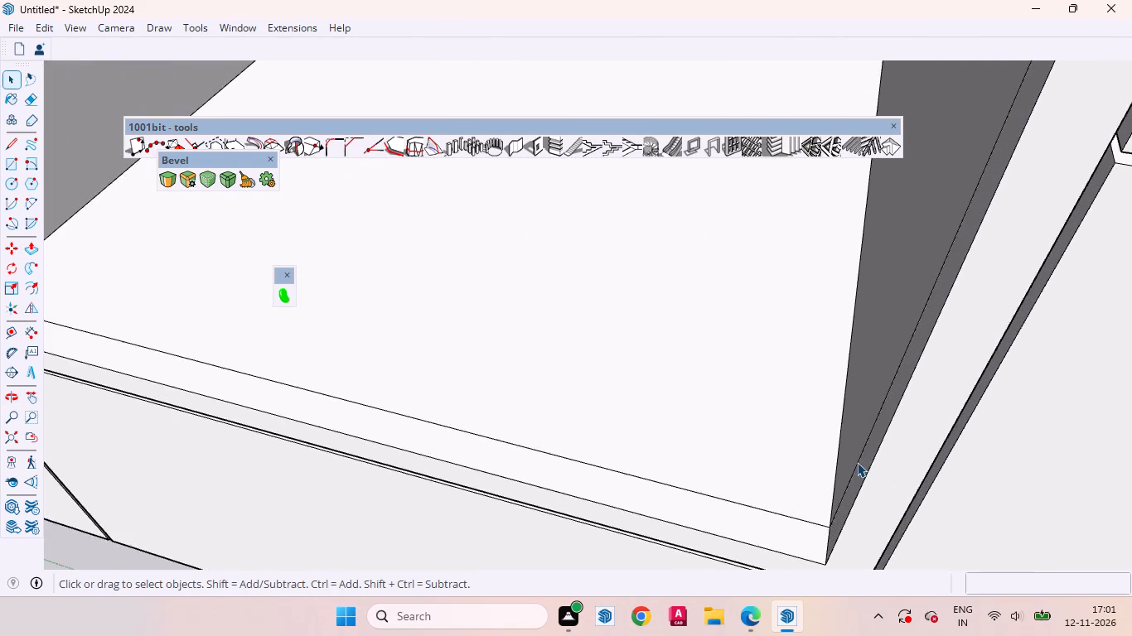
{"action": "middle_click_drag", "start_coordinate": [878, 468], "coordinate": [990, 471]}
{"action": "scroll", "coordinate": [844, 368], "scroll_direction": "up", "scroll_amount": 3}
{"action": "left_click", "coordinate": [885, 358]}
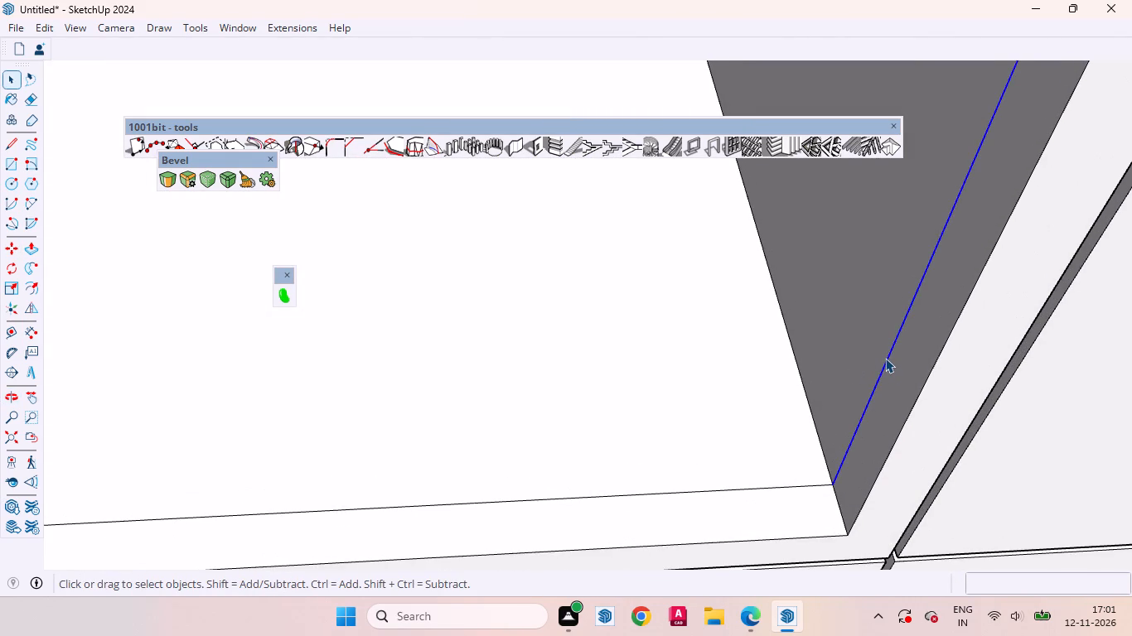
{"action": "key", "text": "m"}
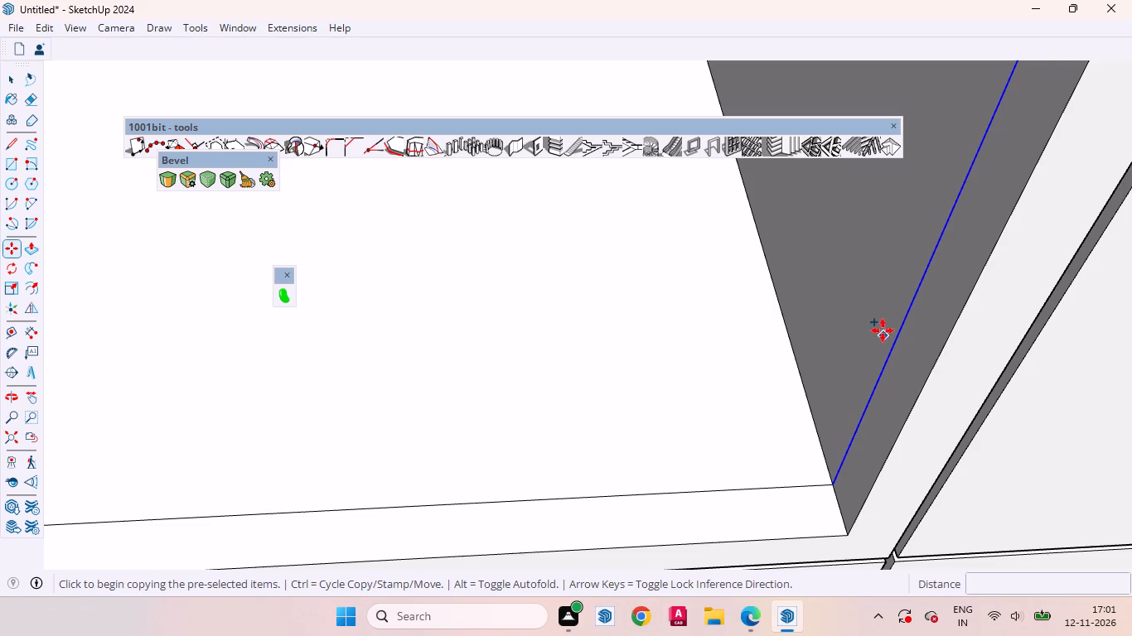
{"action": "left_click", "coordinate": [879, 321]}
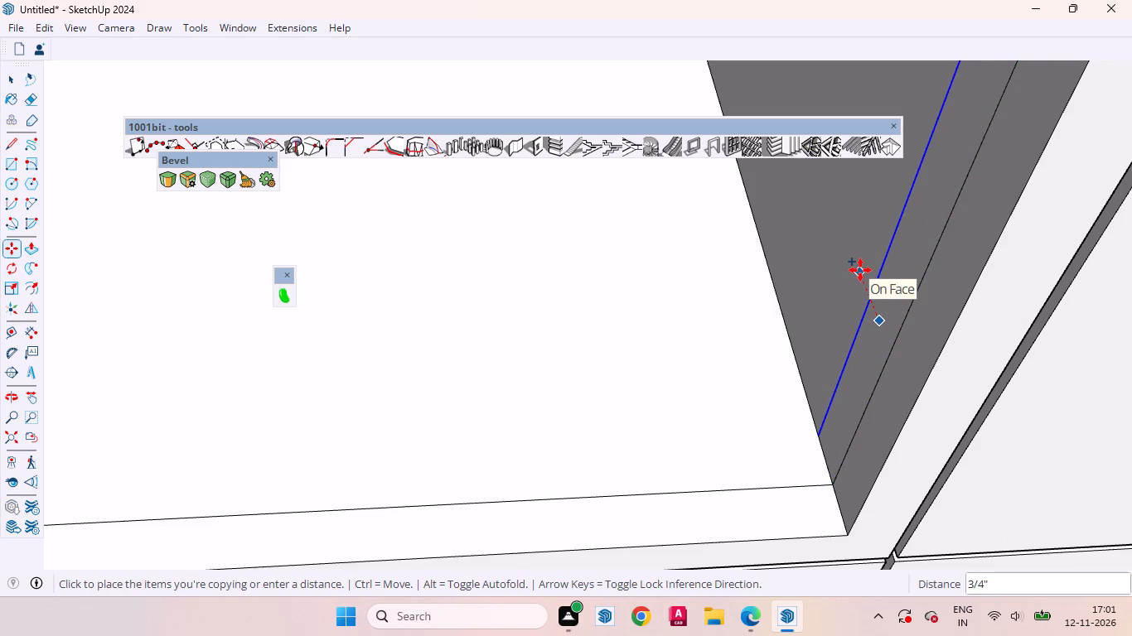
{"action": "type", "text": "3mm"}
{"action": "key", "text": "Return"}
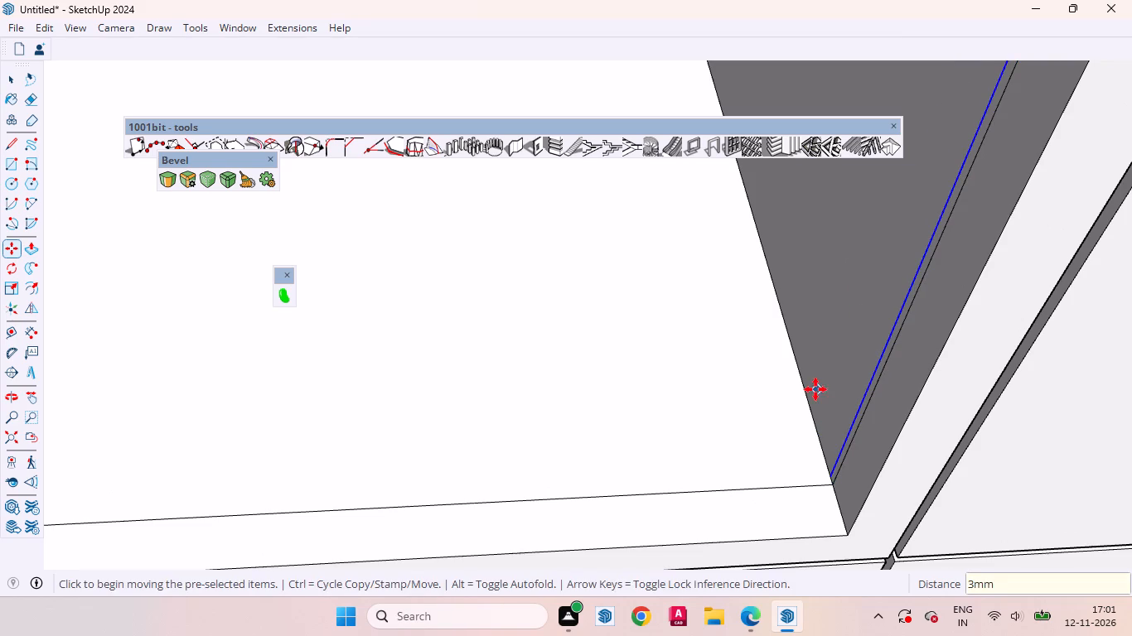
{"action": "key", "text": "space"}
Copy the compartment floor's seam edge about 1/8" inward to meet the right side's offset line, and check the side strip's face.
{"action": "middle_click_drag", "start_coordinate": [815, 494], "coordinate": [815, 547]}
{"action": "scroll", "coordinate": [810, 458], "scroll_direction": "up", "scroll_amount": 6}
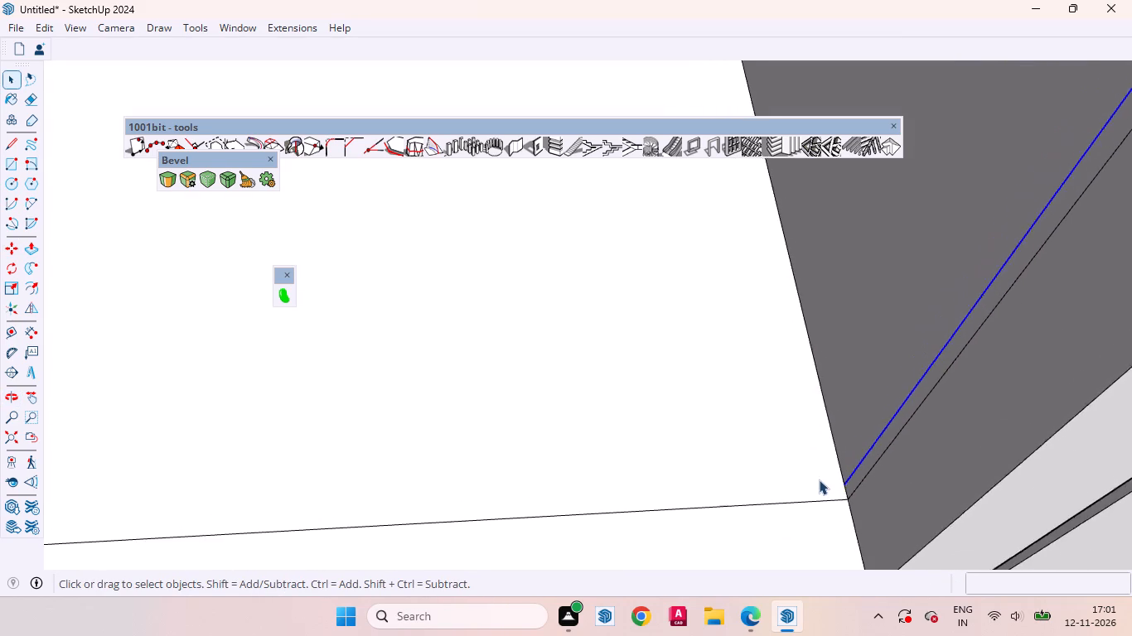
{"action": "scroll", "coordinate": [819, 479], "scroll_direction": "up", "scroll_amount": 2}
{"action": "left_click", "coordinate": [824, 508]}
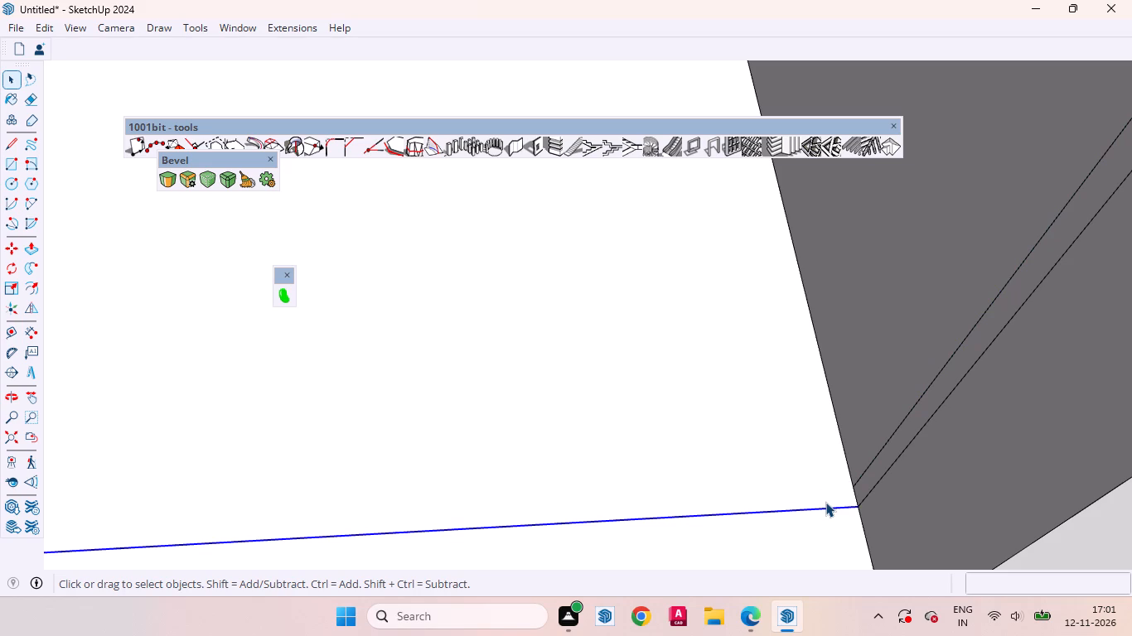
{"action": "key", "text": "m"}
{"action": "scroll", "coordinate": [830, 508], "scroll_direction": "up", "scroll_amount": 3}
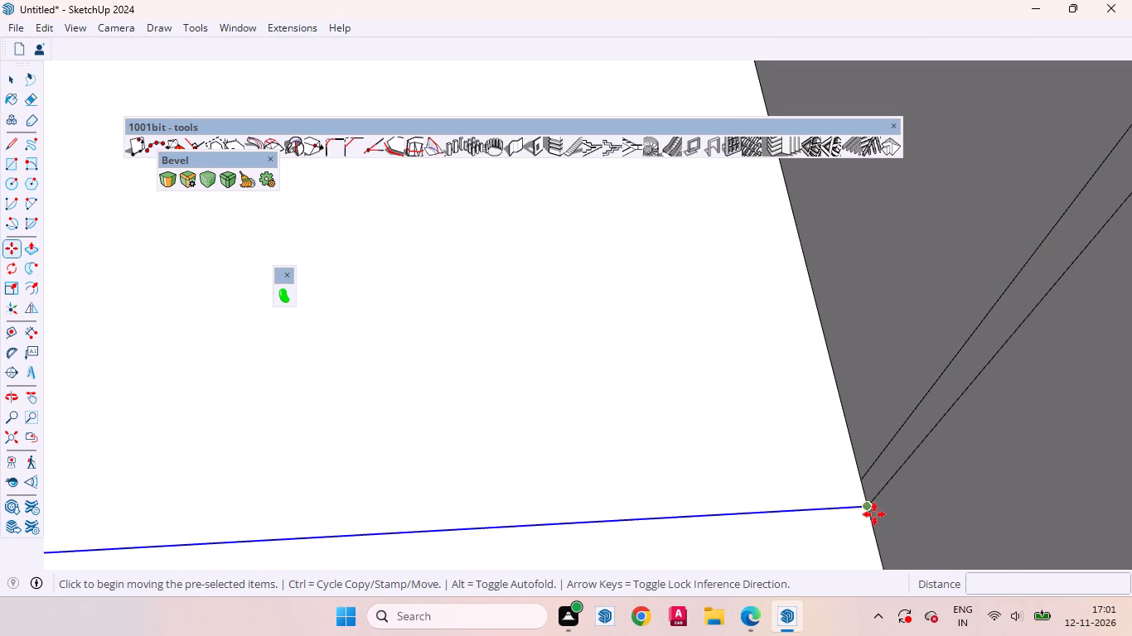
{"action": "left_click", "coordinate": [870, 508]}
{"action": "left_click", "coordinate": [862, 480]}
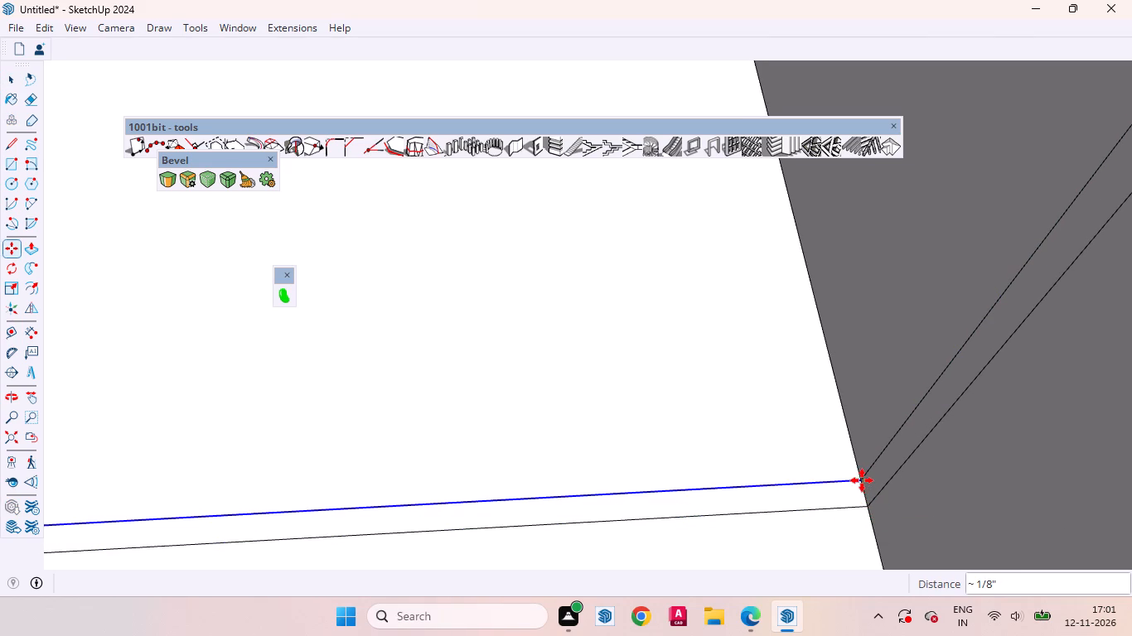
{"action": "key", "text": "space"}
{"action": "left_click", "coordinate": [785, 495]}
{"action": "left_click", "coordinate": [899, 463]}
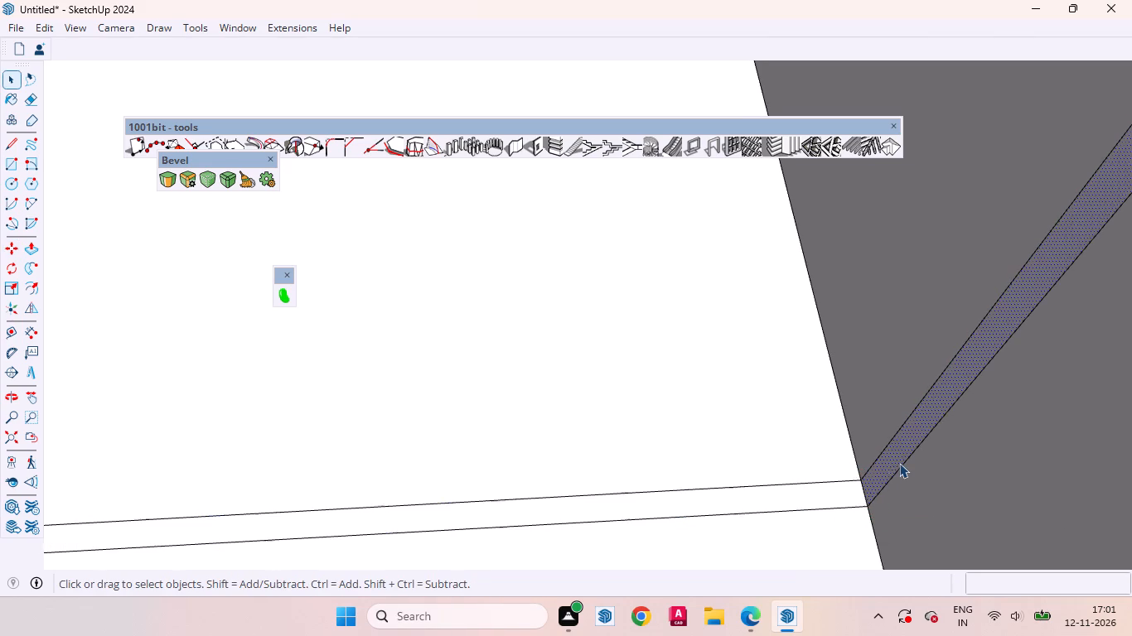
Copy the seam edge on the compartment's ceiling about 1/8" inward to meet the end of the left side's offset line.
{"action": "scroll", "coordinate": [749, 496], "scroll_direction": "down", "scroll_amount": 20}
{"action": "scroll", "coordinate": [749, 496], "scroll_direction": "down", "scroll_amount": 13}
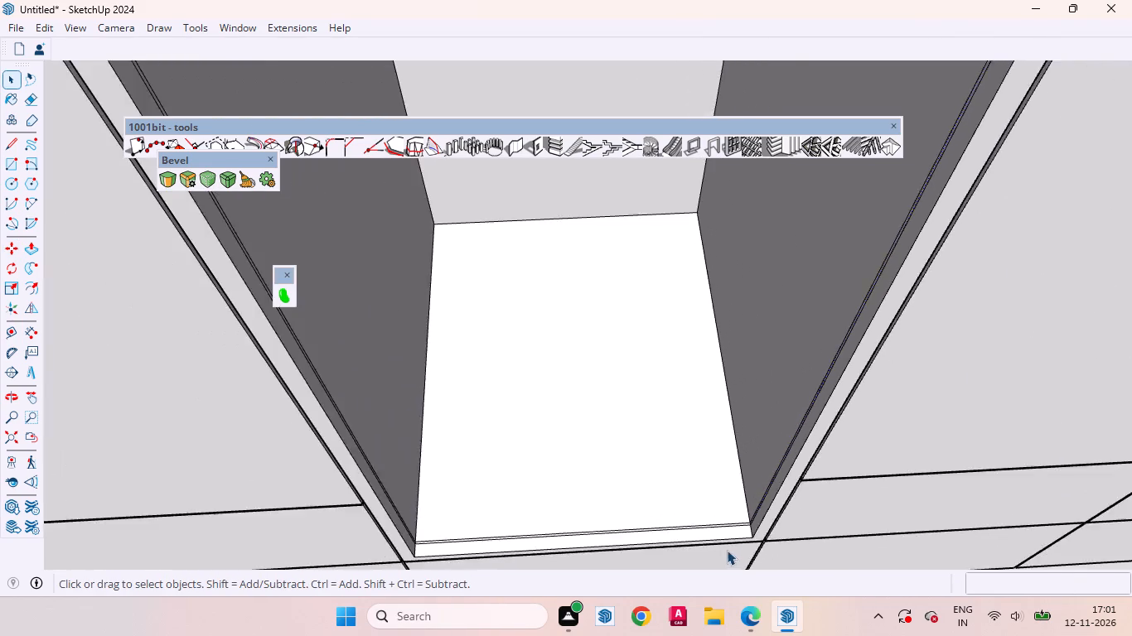
{"action": "scroll", "coordinate": [727, 550], "scroll_direction": "down", "scroll_amount": 15}
{"action": "middle_click_drag", "start_coordinate": [716, 441], "coordinate": [545, 145]}
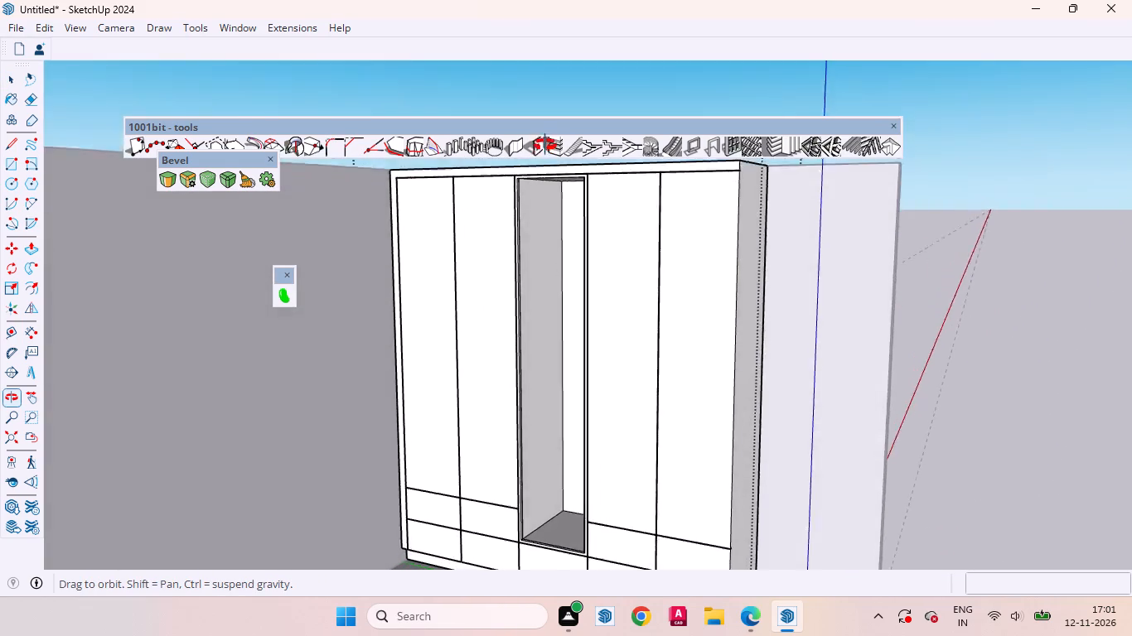
{"action": "middle_click_drag", "start_coordinate": [545, 145], "coordinate": [545, 136]}
{"action": "scroll", "coordinate": [537, 161], "scroll_direction": "up", "scroll_amount": 3}
{"action": "scroll", "coordinate": [579, 382], "scroll_direction": "down", "scroll_amount": 5}
{"action": "scroll", "coordinate": [569, 252], "scroll_direction": "up", "scroll_amount": 12}
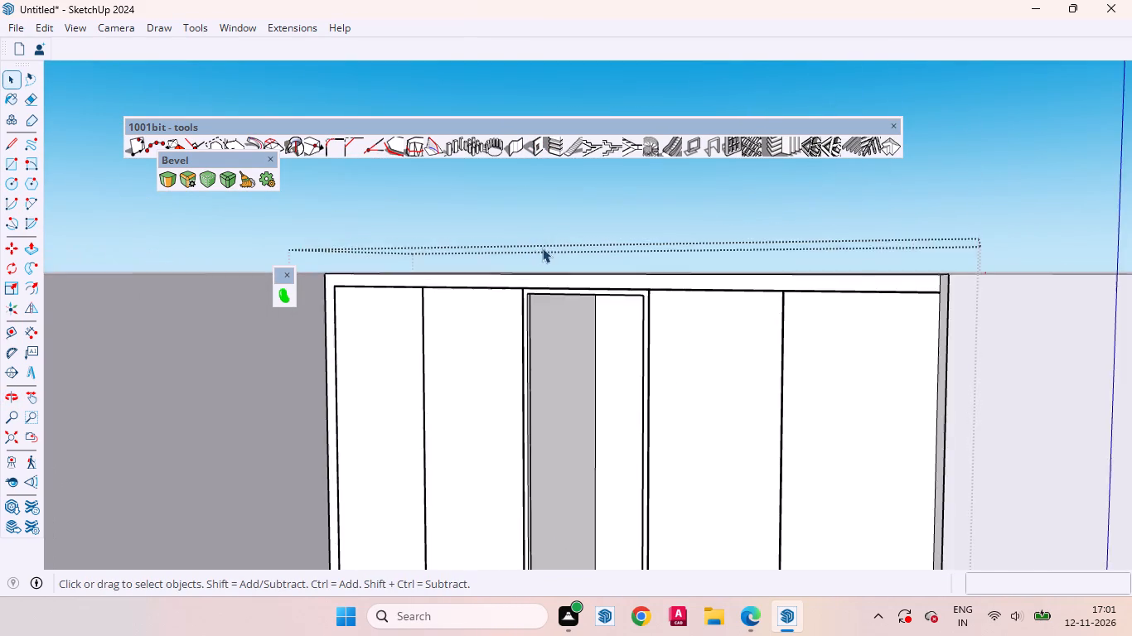
{"action": "scroll", "coordinate": [542, 248], "scroll_direction": "up", "scroll_amount": 6}
{"action": "middle_click_drag", "start_coordinate": [598, 393], "coordinate": [594, 323]}
{"action": "scroll", "coordinate": [587, 345], "scroll_direction": "up", "scroll_amount": 1}
{"action": "scroll", "coordinate": [579, 435], "scroll_direction": "down", "scroll_amount": 5}
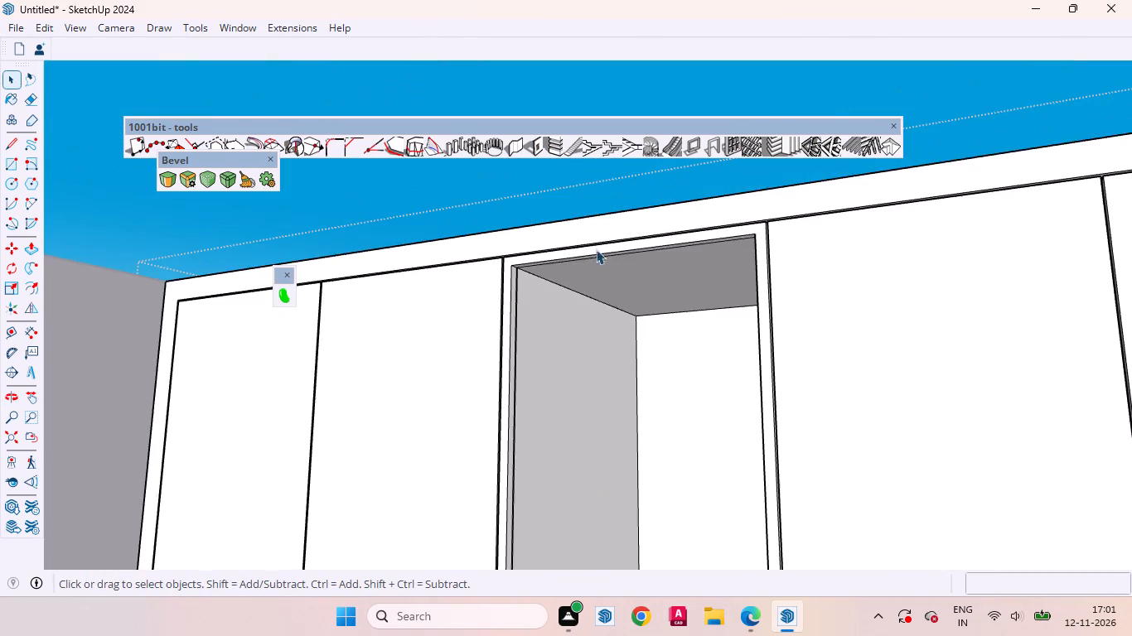
{"action": "scroll", "coordinate": [608, 200], "scroll_direction": "up", "scroll_amount": 12}
{"action": "middle_click_drag", "start_coordinate": [622, 369], "coordinate": [600, 205]}
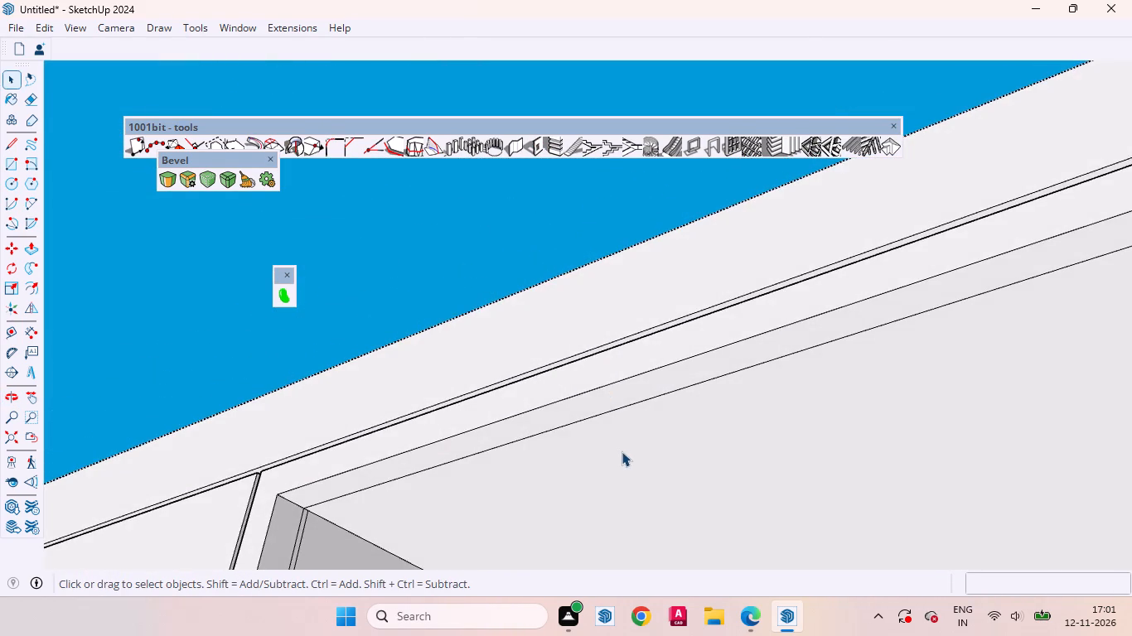
{"action": "scroll", "coordinate": [626, 429], "scroll_direction": "up", "scroll_amount": 3}
{"action": "scroll", "coordinate": [615, 359], "scroll_direction": "down", "scroll_amount": 3}
{"action": "scroll", "coordinate": [605, 420], "scroll_direction": "up", "scroll_amount": 3}
{"action": "left_click", "coordinate": [552, 407]}
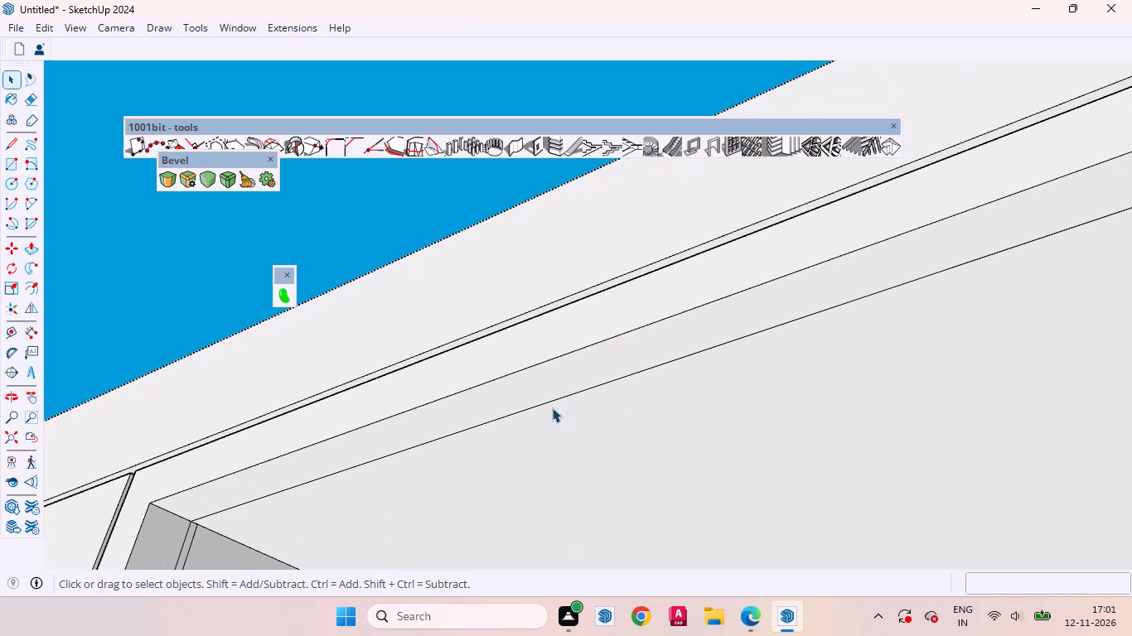
{"action": "scroll", "coordinate": [691, 338], "scroll_direction": "down", "scroll_amount": 2}
{"action": "left_click", "coordinate": [590, 391]}
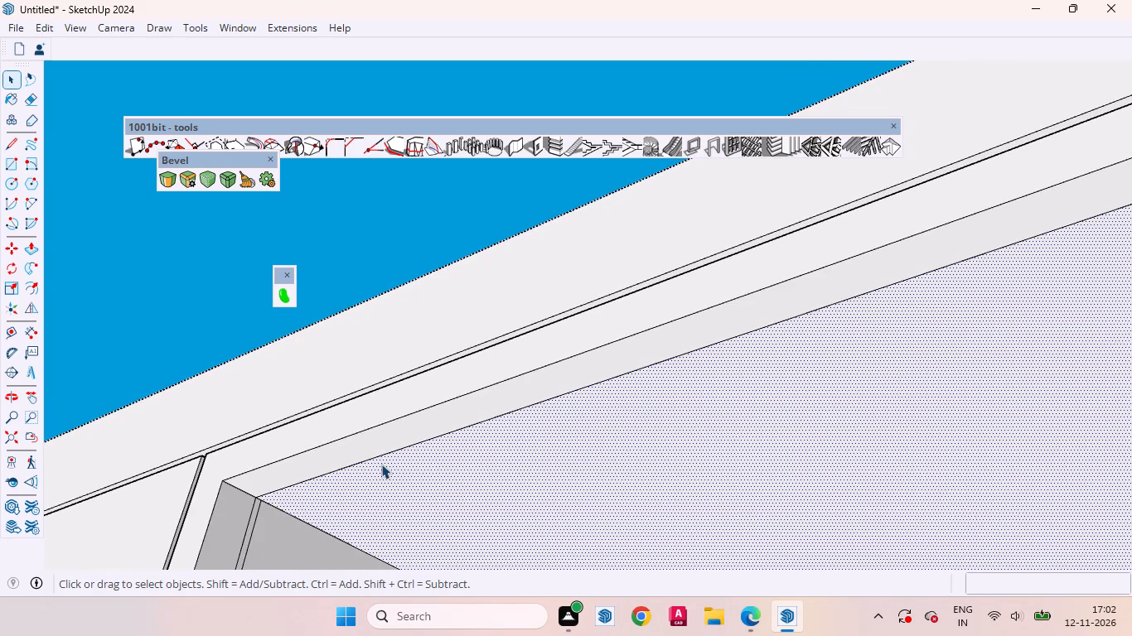
{"action": "left_click", "coordinate": [398, 451]}
{"action": "scroll", "coordinate": [693, 397], "scroll_direction": "down", "scroll_amount": 2}
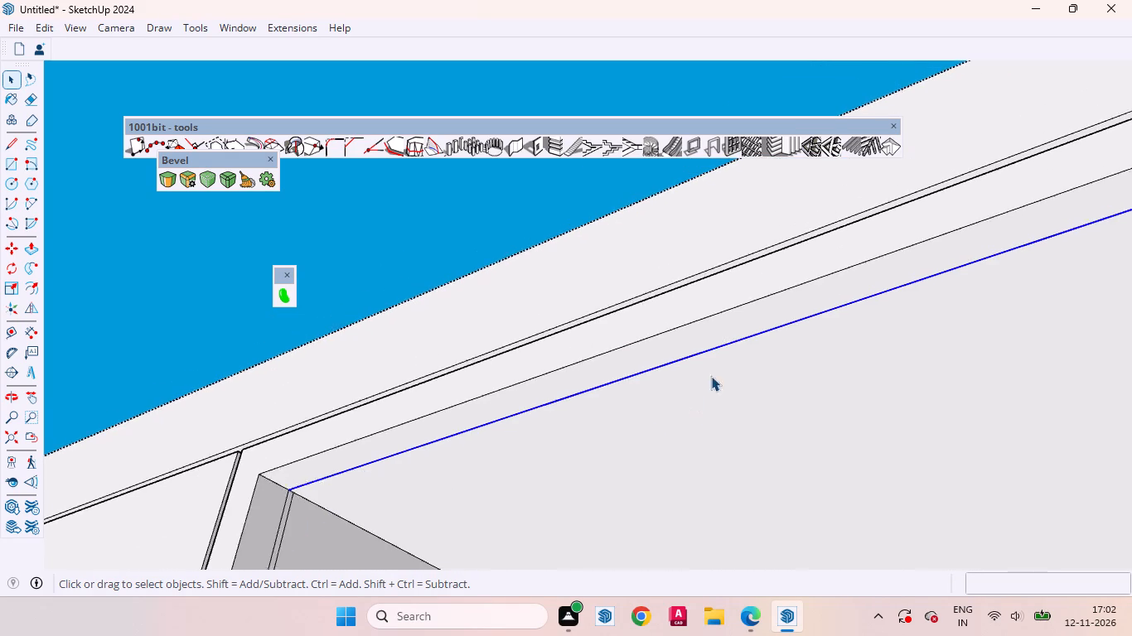
{"action": "scroll", "coordinate": [711, 376], "scroll_direction": "down", "scroll_amount": 2}
{"action": "scroll", "coordinate": [743, 304], "scroll_direction": "down", "scroll_amount": 4}
{"action": "scroll", "coordinate": [428, 482], "scroll_direction": "up", "scroll_amount": 18}
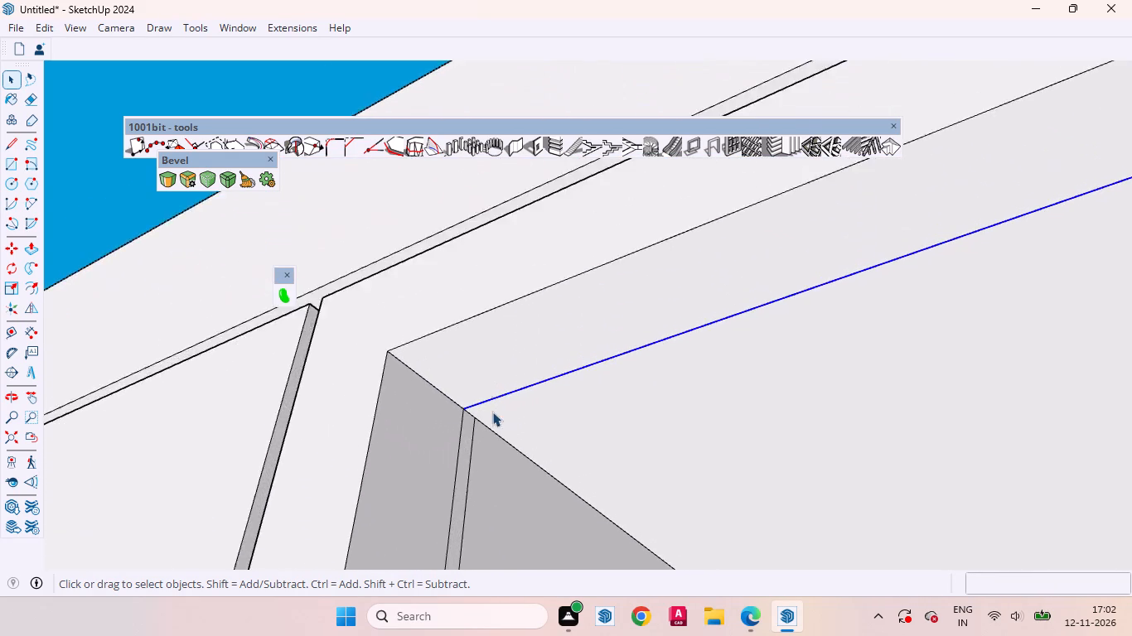
{"action": "scroll", "coordinate": [492, 412], "scroll_direction": "up", "scroll_amount": 3}
{"action": "middle_click_drag", "start_coordinate": [483, 441], "coordinate": [410, 441]}
{"action": "key", "text": "m"}
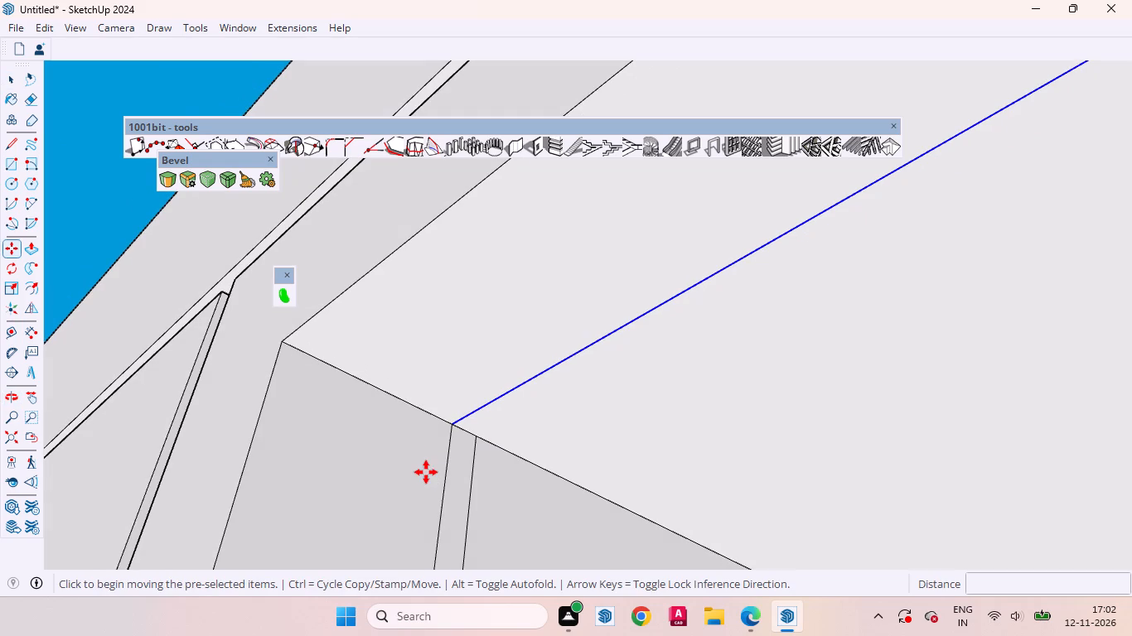
{"action": "scroll", "coordinate": [464, 457], "scroll_direction": "up", "scroll_amount": 8}
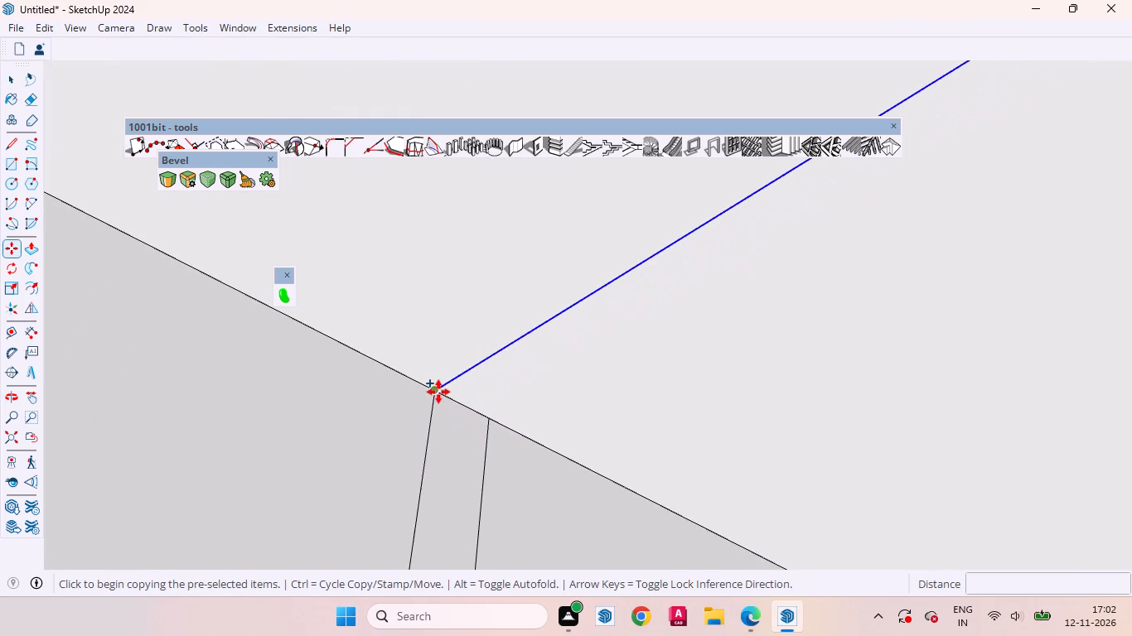
{"action": "left_click", "coordinate": [438, 391]}
{"action": "left_click", "coordinate": [491, 416]}
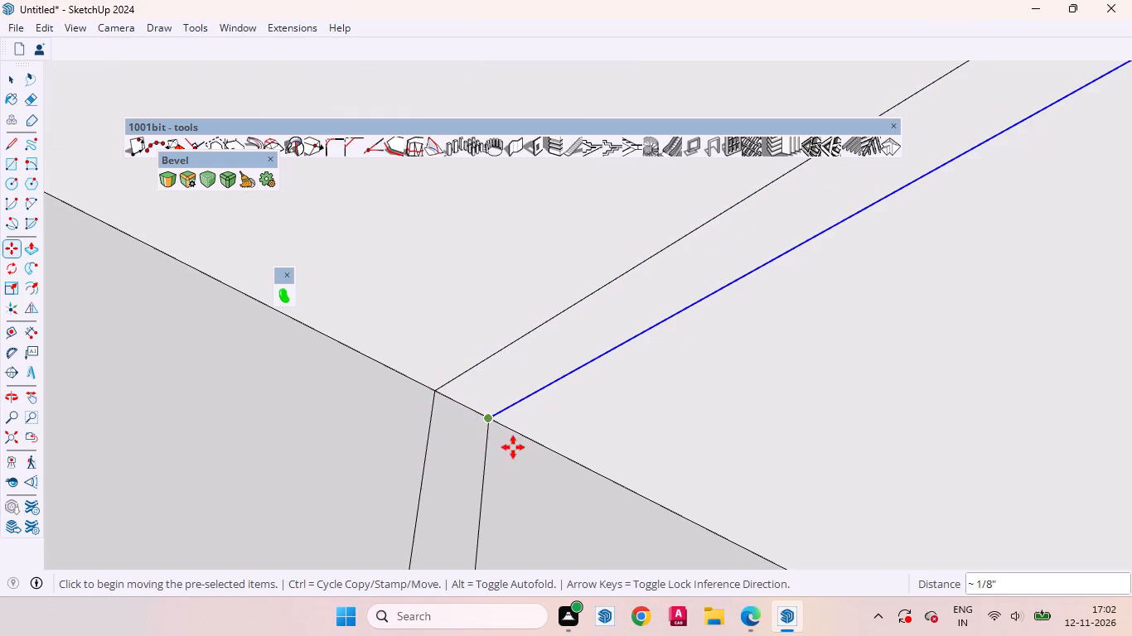
Push/Pull the 3 mm strips behind the frame on the middle compartment's ceiling and left side to recess them 18 mm.
{"action": "key", "text": "space"}
{"action": "left_click", "coordinate": [499, 383]}
{"action": "key", "text": "p"}
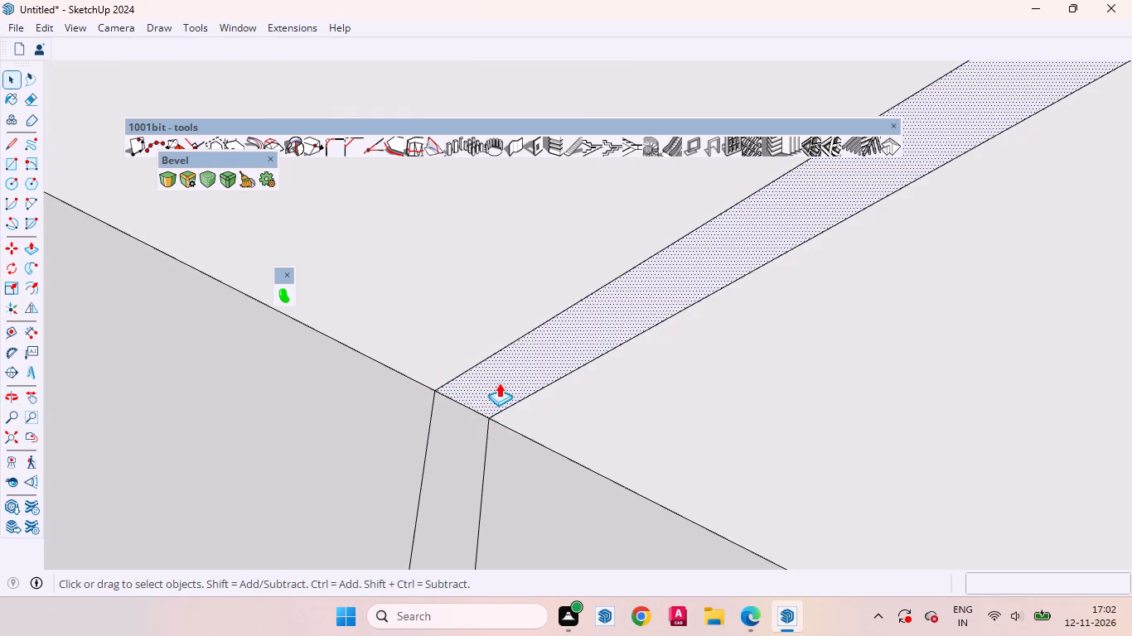
{"action": "left_click", "coordinate": [499, 383]}
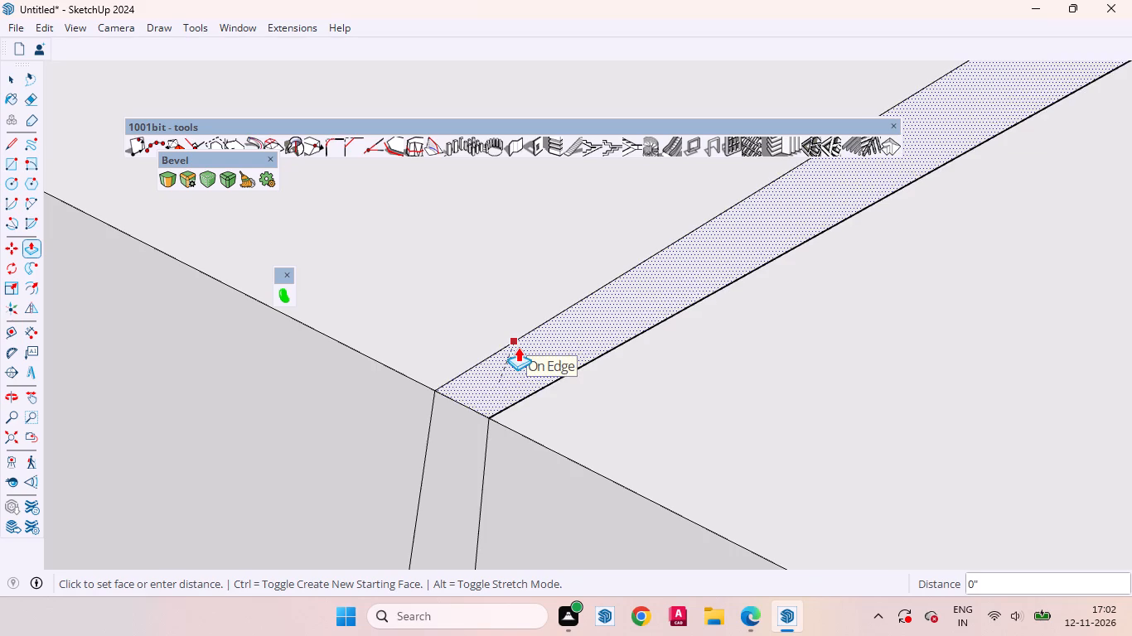
{"action": "type", "text": "18mm"}
{"action": "key", "text": "Return"}
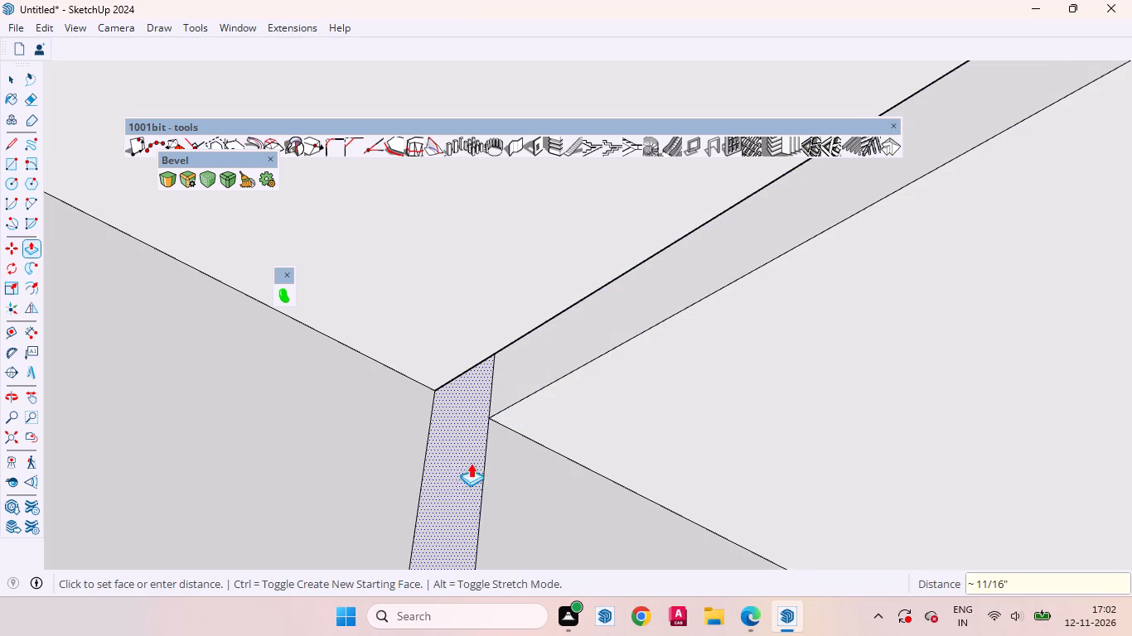
{"action": "double_click", "coordinate": [454, 479]}
Recess the 3 mm strip behind the frame on the middle compartment's floor by the same 18 mm.
{"action": "scroll", "coordinate": [584, 460], "scroll_direction": "down", "scroll_amount": 11}
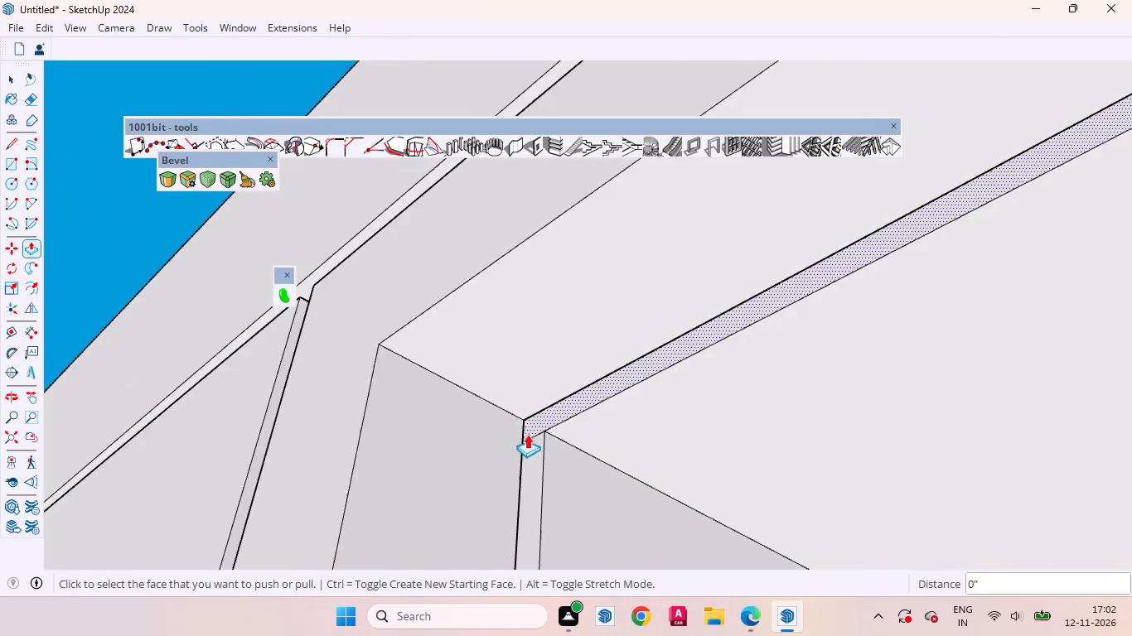
{"action": "scroll", "coordinate": [527, 434], "scroll_direction": "down", "scroll_amount": 20}
{"action": "scroll", "coordinate": [527, 434], "scroll_direction": "down", "scroll_amount": 10}
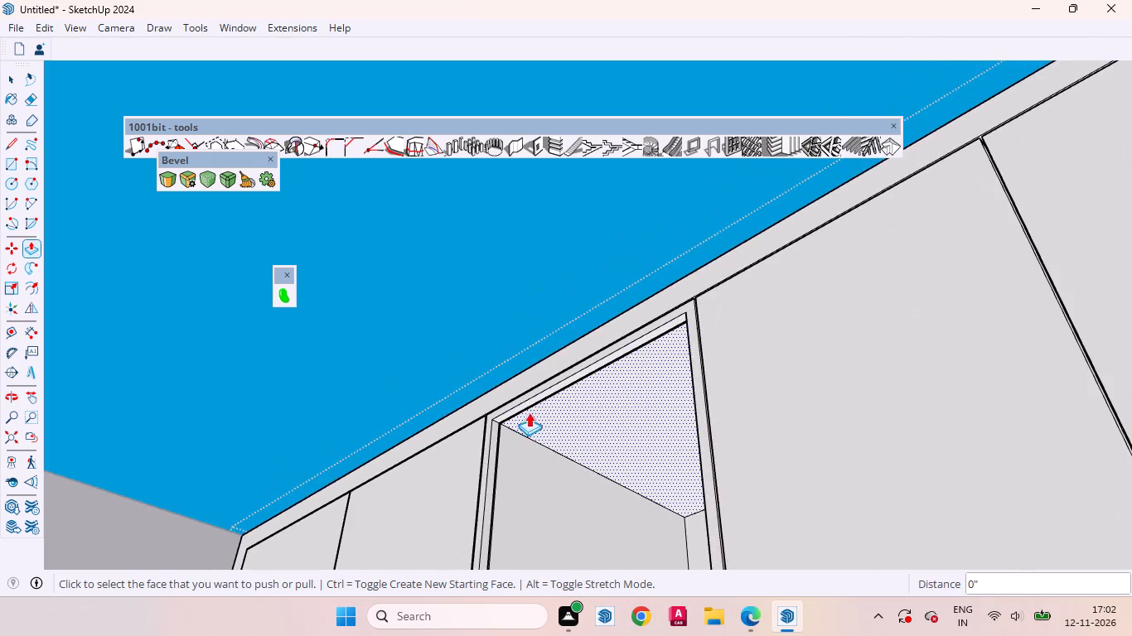
{"action": "middle_click_drag", "start_coordinate": [529, 415], "coordinate": [936, 531]}
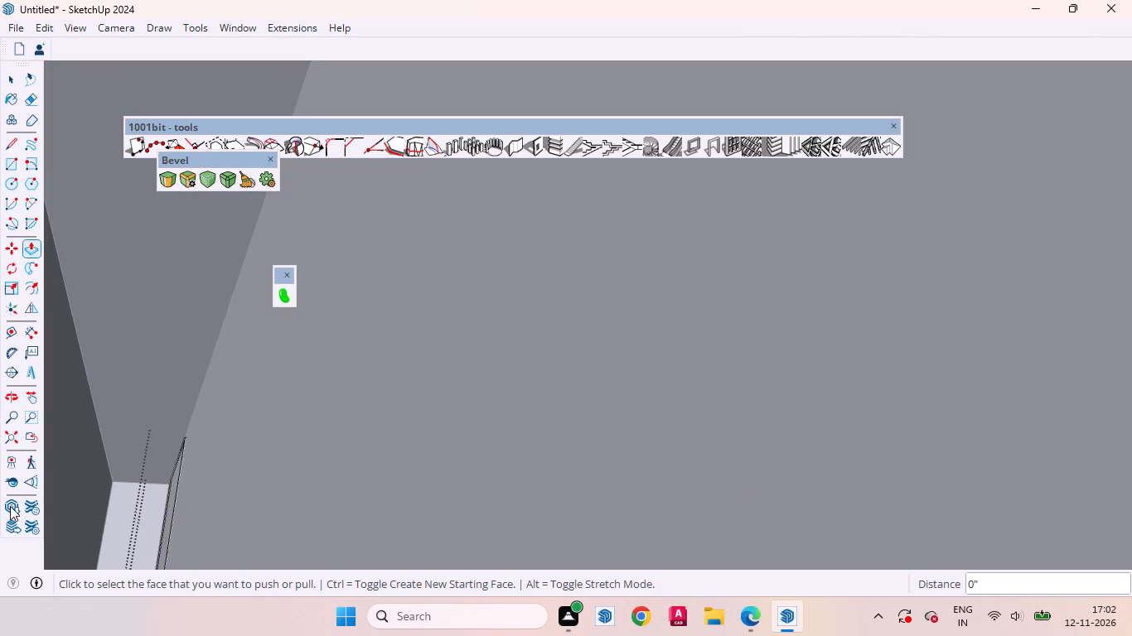
{"action": "left_click", "coordinate": [35, 432]}
{"action": "middle_click_drag", "start_coordinate": [675, 487], "coordinate": [717, 608]}
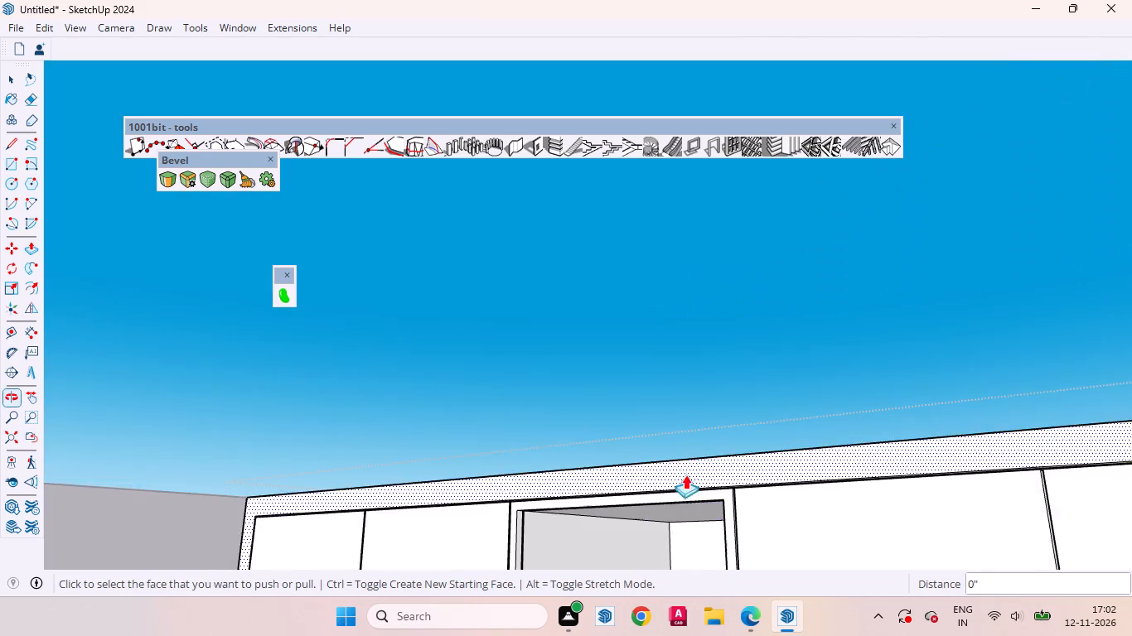
{"action": "scroll", "coordinate": [686, 431], "scroll_direction": "down", "scroll_amount": 20}
{"action": "scroll", "coordinate": [686, 431], "scroll_direction": "down", "scroll_amount": 11}
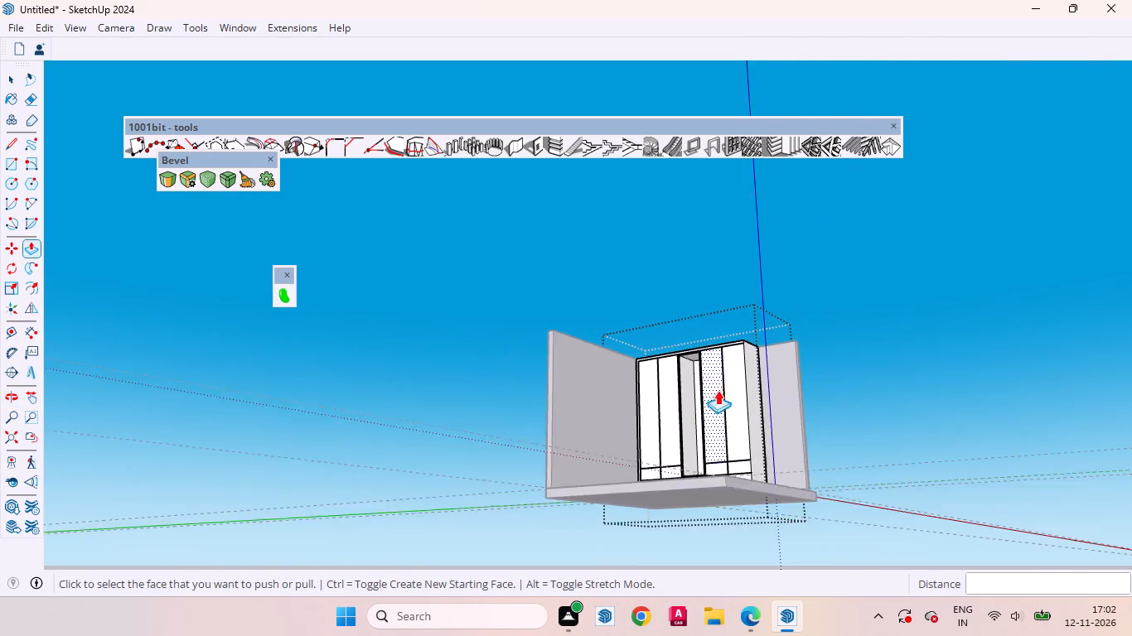
{"action": "middle_click_drag", "start_coordinate": [709, 433], "coordinate": [700, 577]}
{"action": "scroll", "coordinate": [679, 466], "scroll_direction": "up", "scroll_amount": 17}
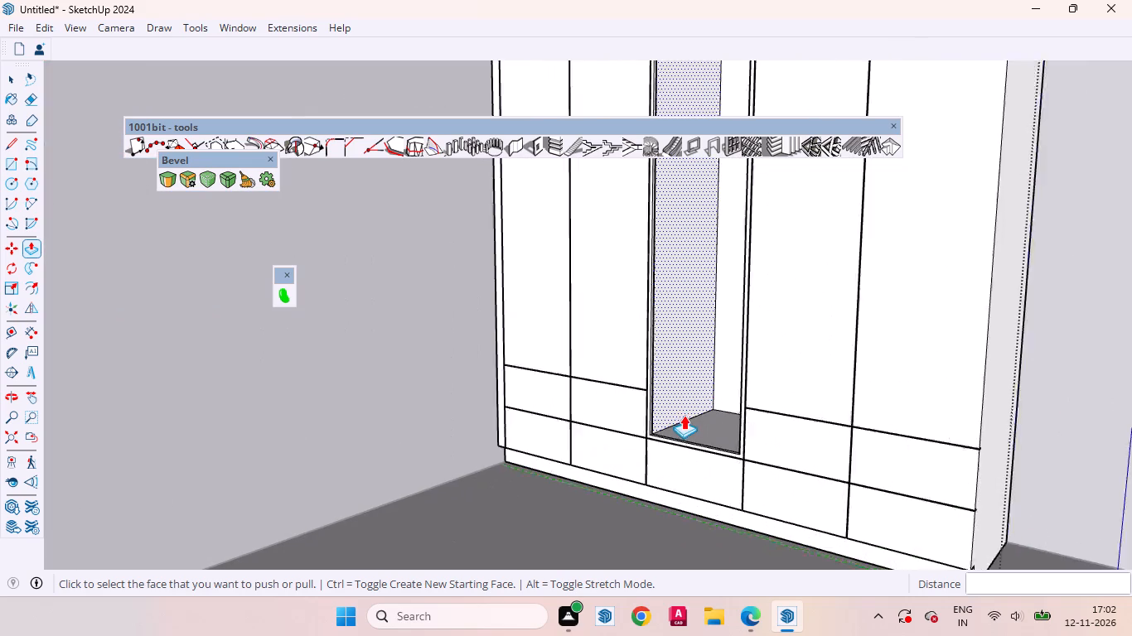
{"action": "scroll", "coordinate": [684, 415], "scroll_direction": "up", "scroll_amount": 20}
{"action": "scroll", "coordinate": [684, 415], "scroll_direction": "up", "scroll_amount": 5}
{"action": "scroll", "coordinate": [470, 373], "scroll_direction": "up", "scroll_amount": 4}
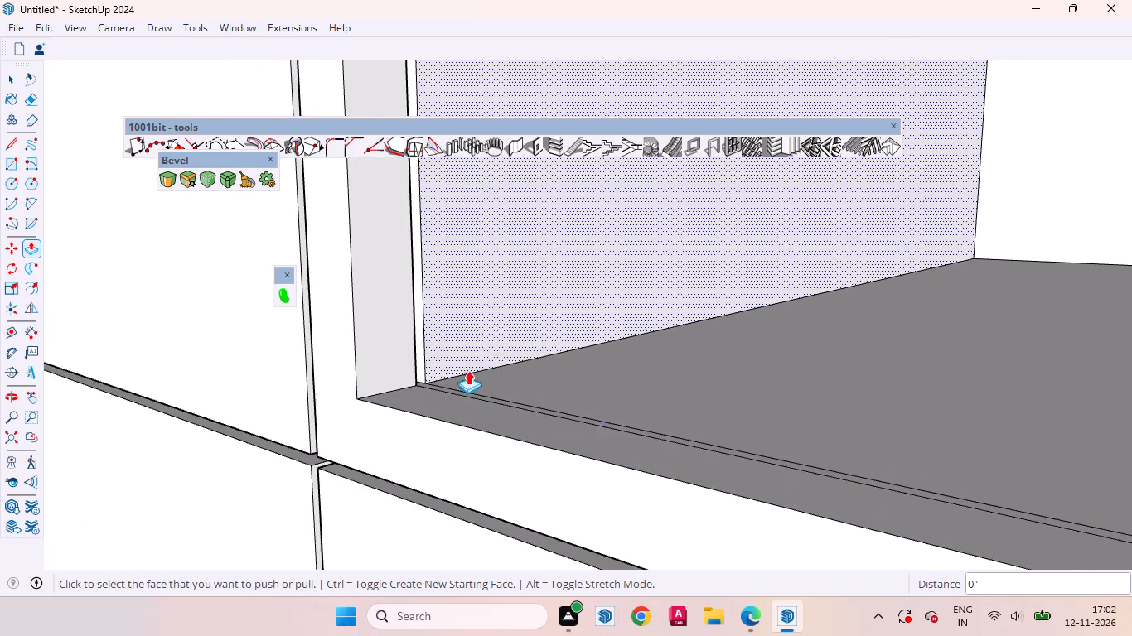
{"action": "scroll", "coordinate": [468, 370], "scroll_direction": "up", "scroll_amount": 17}
{"action": "double_click", "coordinate": [404, 397]}
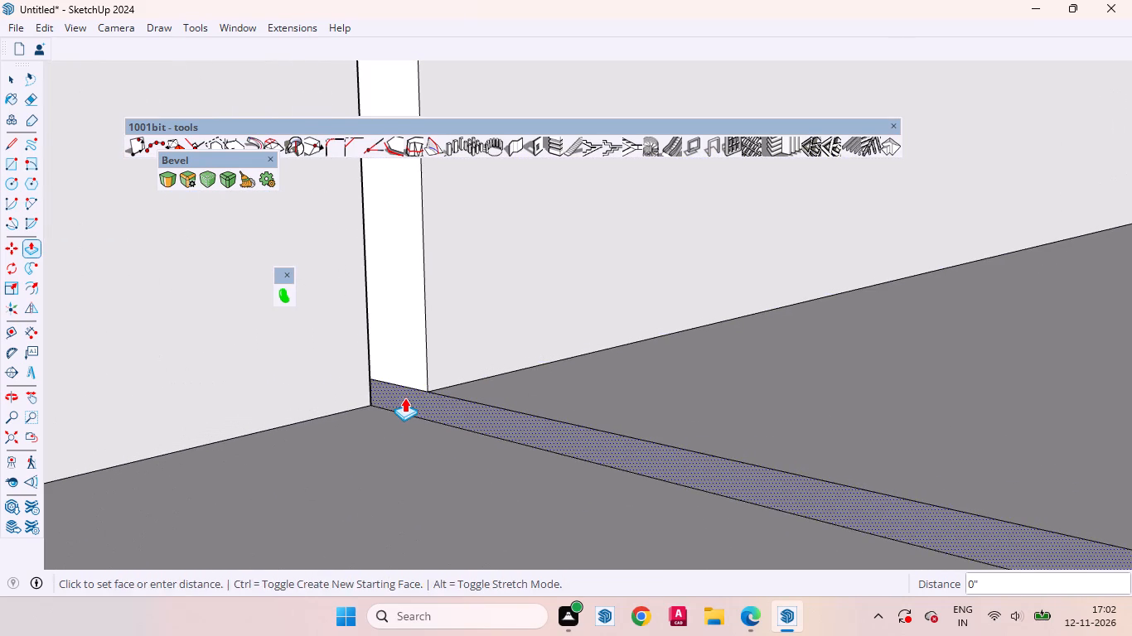
Recess the 3 mm strip behind the frame on the compartment's right inner side by the same 18 mm.
{"action": "scroll", "coordinate": [708, 461], "scroll_direction": "down", "scroll_amount": 20}
{"action": "scroll", "coordinate": [708, 461], "scroll_direction": "down", "scroll_amount": 5}
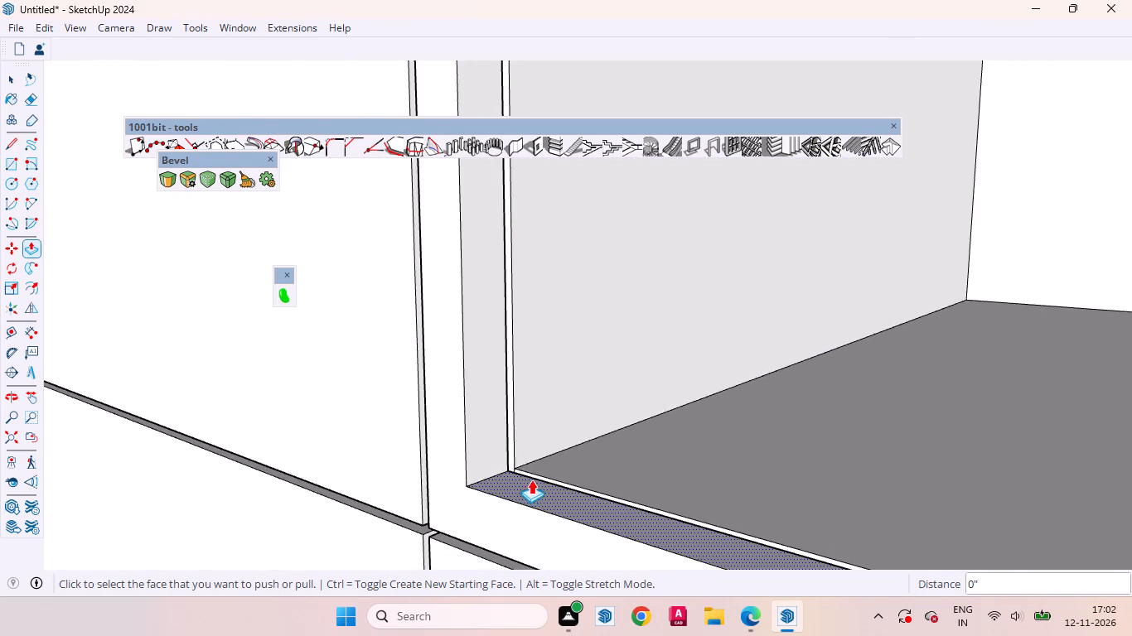
{"action": "scroll", "coordinate": [531, 479], "scroll_direction": "down", "scroll_amount": 8}
{"action": "scroll", "coordinate": [517, 478], "scroll_direction": "up", "scroll_amount": 1}
{"action": "scroll", "coordinate": [517, 478], "scroll_direction": "down", "scroll_amount": 19}
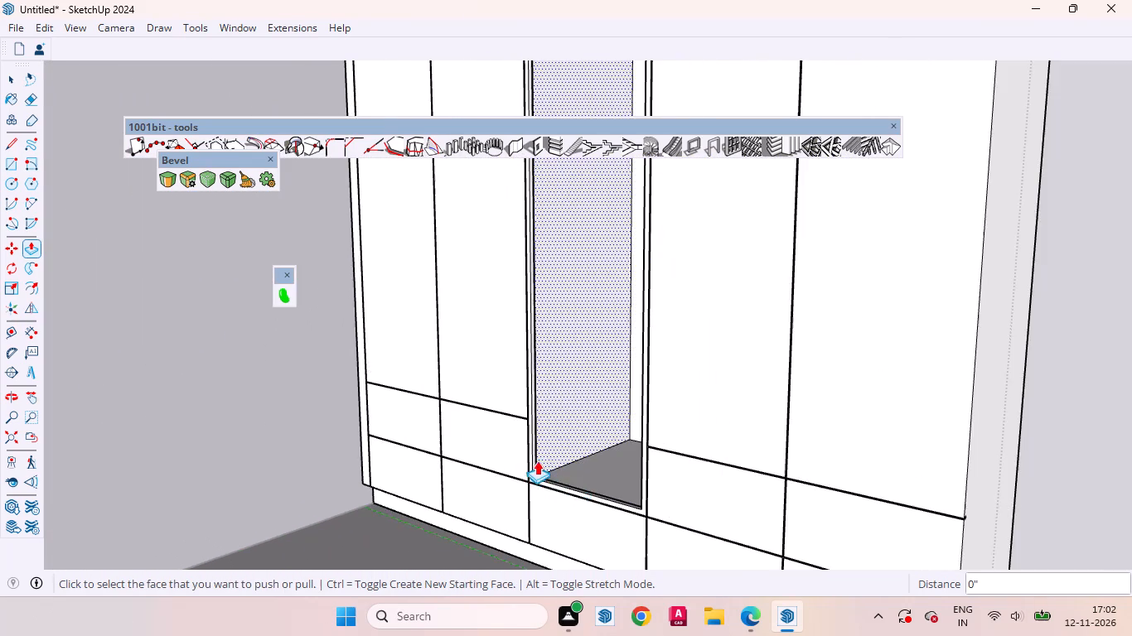
{"action": "middle_click_drag", "start_coordinate": [559, 463], "coordinate": [750, 571]}
{"action": "scroll", "coordinate": [884, 455], "scroll_direction": "up", "scroll_amount": 13}
{"action": "scroll", "coordinate": [907, 456], "scroll_direction": "up", "scroll_amount": 20}
{"action": "scroll", "coordinate": [907, 456], "scroll_direction": "up", "scroll_amount": 7}
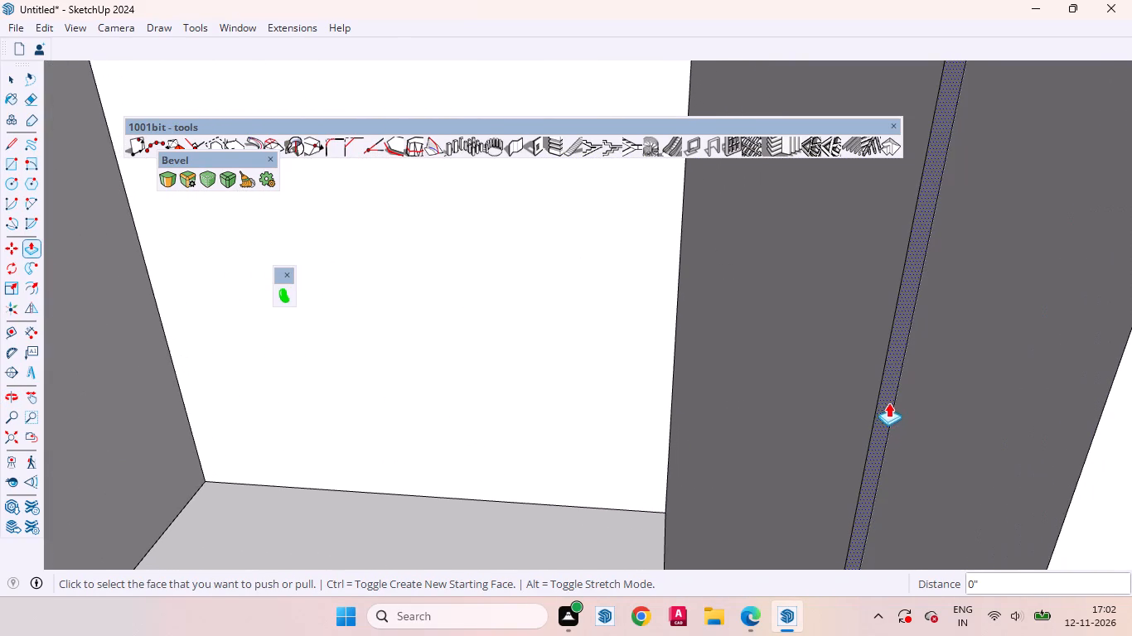
{"action": "double_click", "coordinate": [886, 397]}
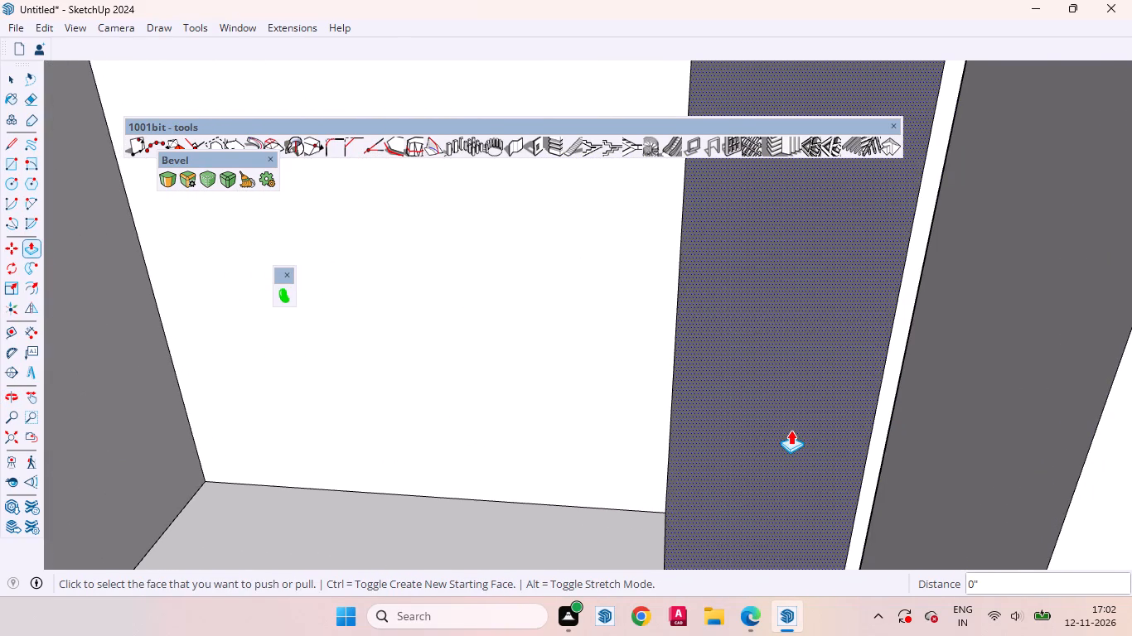
{"action": "key", "text": "space"}
Exit the wardrobe group and delete the construction guide lines running across the room and behind the wardrobe.
{"action": "scroll", "coordinate": [672, 417], "scroll_direction": "down", "scroll_amount": 20}
{"action": "scroll", "coordinate": [672, 417], "scroll_direction": "down", "scroll_amount": 5}
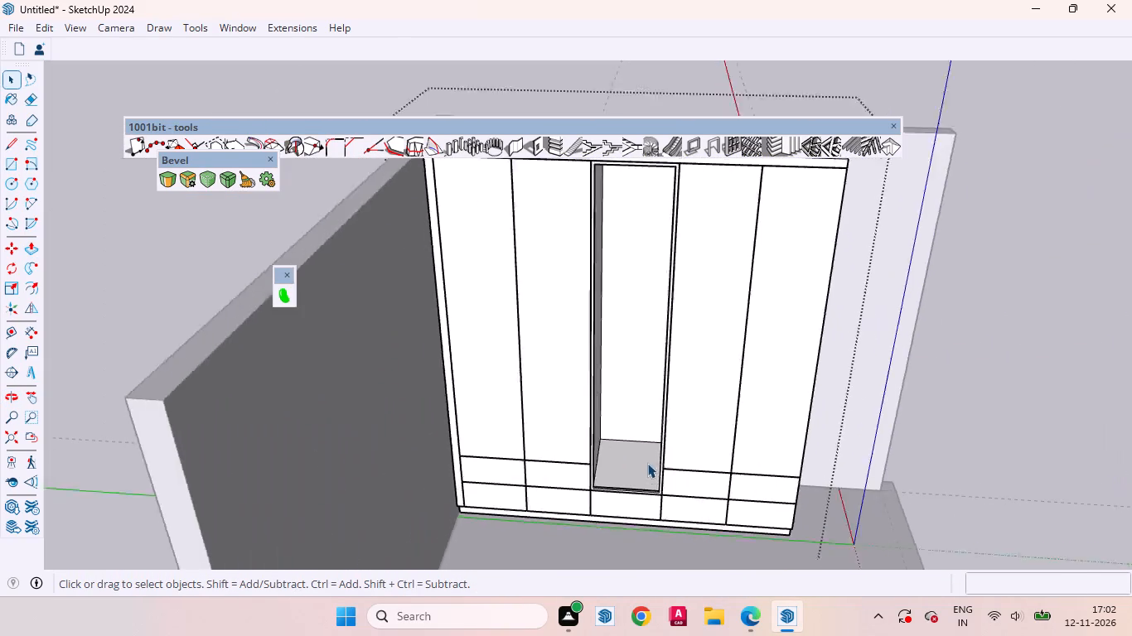
{"action": "scroll", "coordinate": [647, 463], "scroll_direction": "down", "scroll_amount": 10}
{"action": "left_click", "coordinate": [832, 516]}
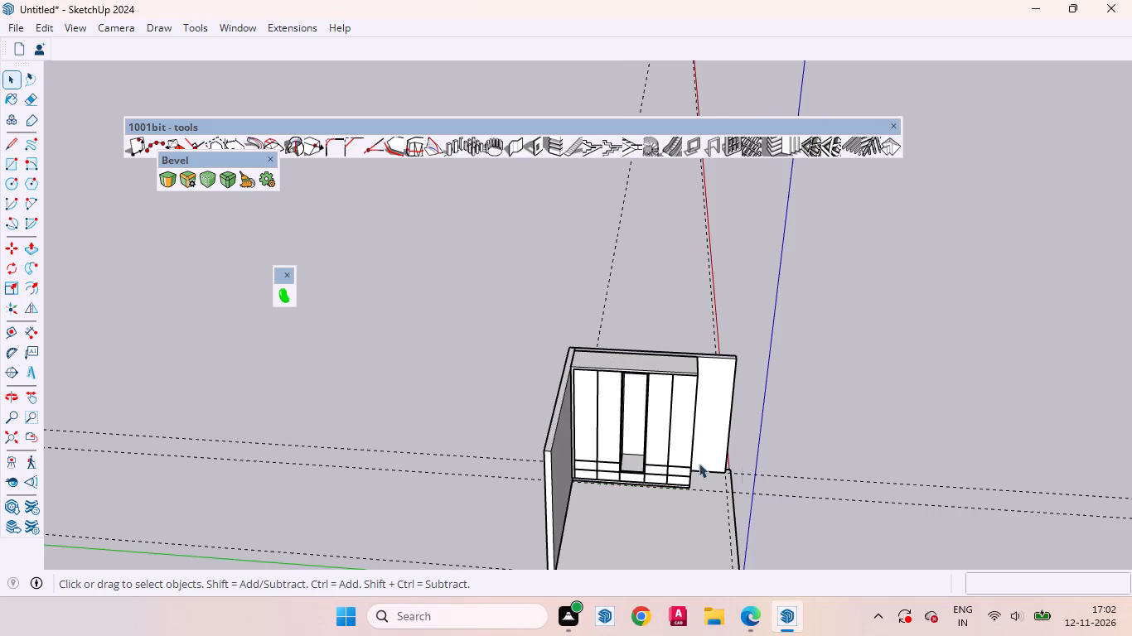
{"action": "scroll", "coordinate": [597, 465], "scroll_direction": "up", "scroll_amount": 3}
{"action": "left_click_drag", "start_coordinate": [996, 562], "coordinate": [915, 317]}
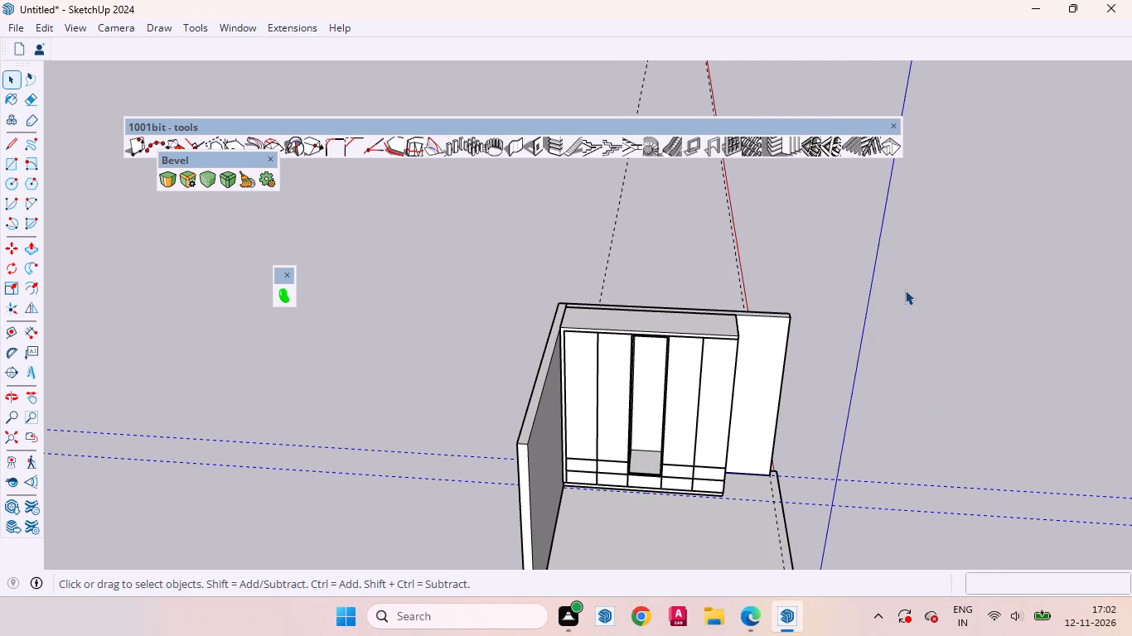
{"action": "key", "text": "Delete"}
{"action": "left_click_drag", "start_coordinate": [781, 238], "coordinate": [781, 235]}
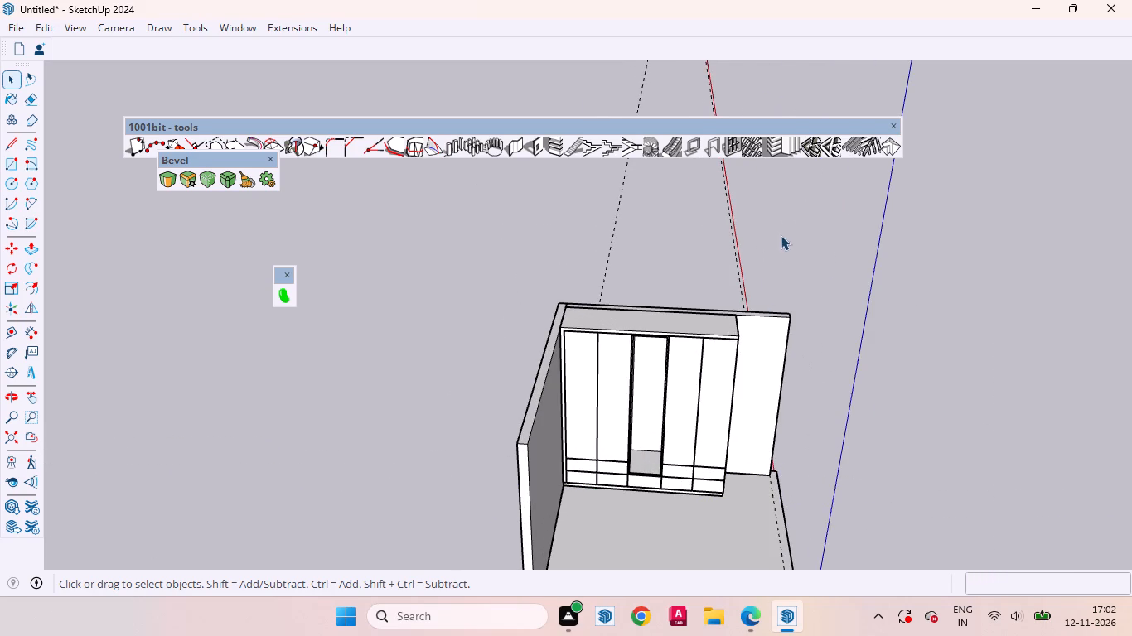
{"action": "left_click_drag", "start_coordinate": [781, 235], "coordinate": [539, 43]}
{"action": "key", "text": "Delete"}
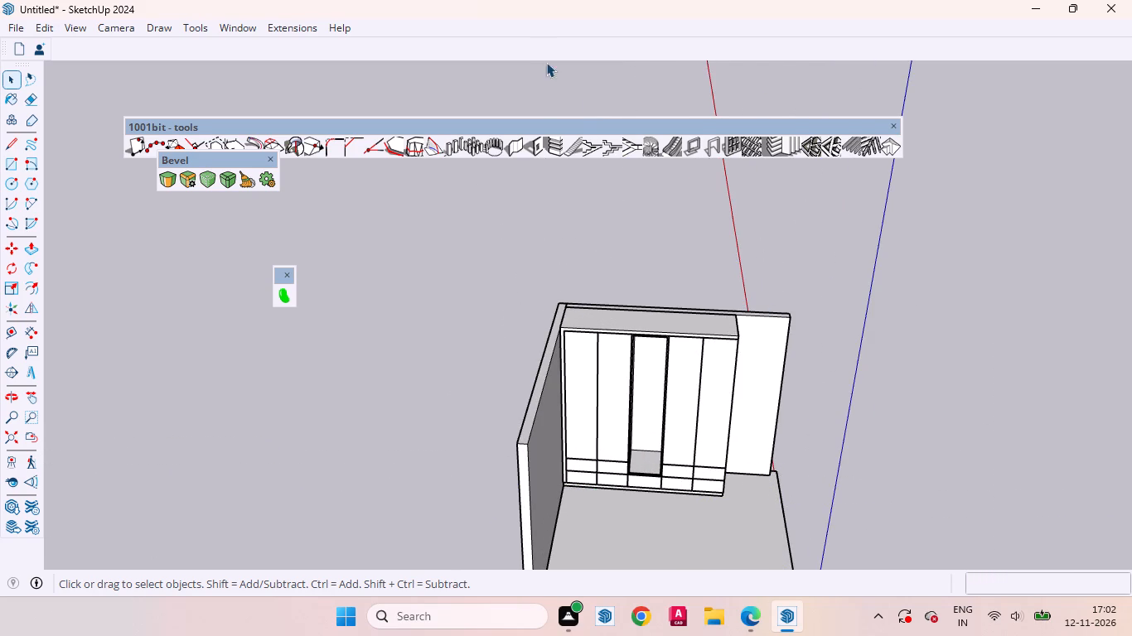
{"action": "left_click", "coordinate": [867, 430]}
Examine the wardrobe's front and its recessed middle compartment from several angles.
{"action": "scroll", "coordinate": [651, 403], "scroll_direction": "up", "scroll_amount": 2}
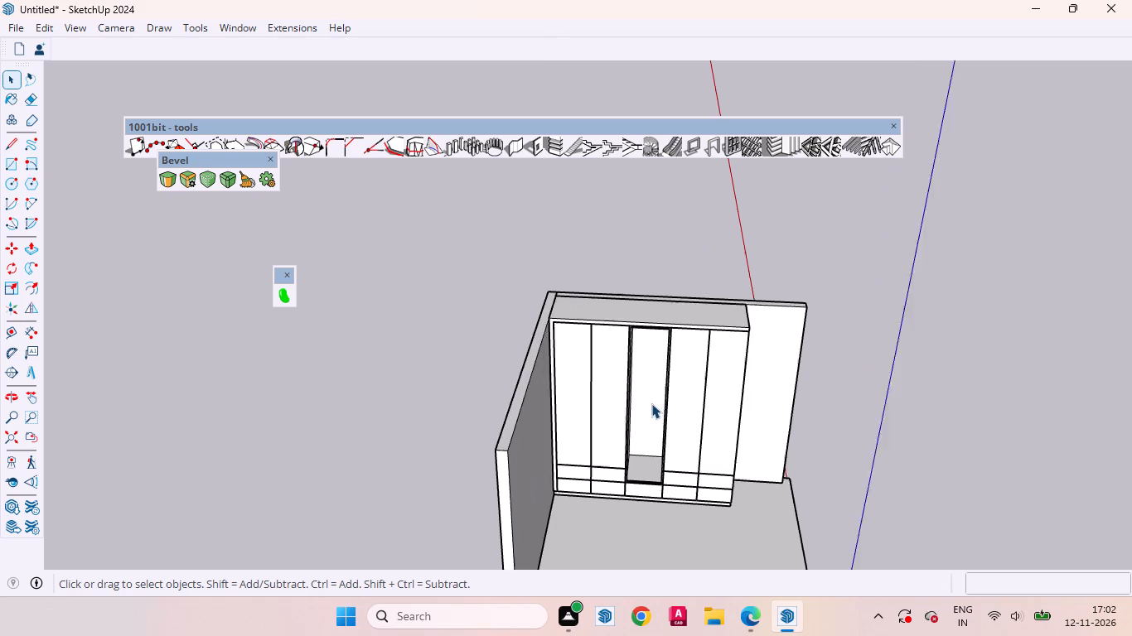
{"action": "scroll", "coordinate": [651, 403], "scroll_direction": "up", "scroll_amount": 2}
{"action": "scroll", "coordinate": [447, 299], "scroll_direction": "down", "scroll_amount": 4}
{"action": "middle_click_drag", "start_coordinate": [603, 372], "coordinate": [584, 213]}
{"action": "scroll", "coordinate": [559, 290], "scroll_direction": "up", "scroll_amount": 3}
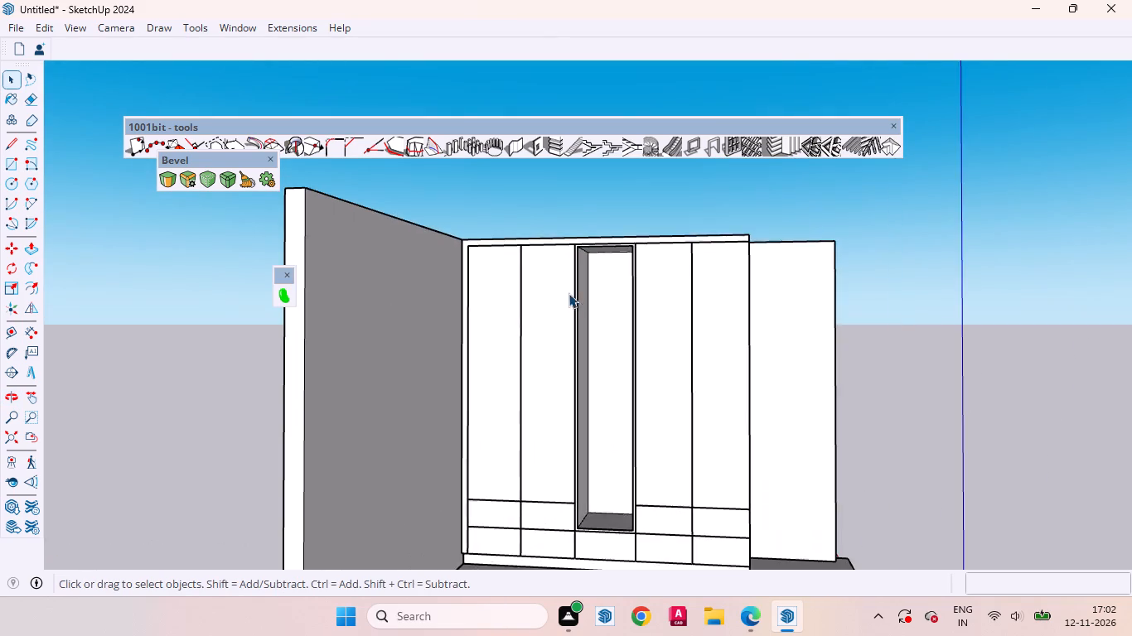
{"action": "scroll", "coordinate": [568, 293], "scroll_direction": "up", "scroll_amount": 4}
{"action": "scroll", "coordinate": [605, 272], "scroll_direction": "down", "scroll_amount": 9}
{"action": "middle_click_drag", "start_coordinate": [604, 328], "coordinate": [617, 509]}
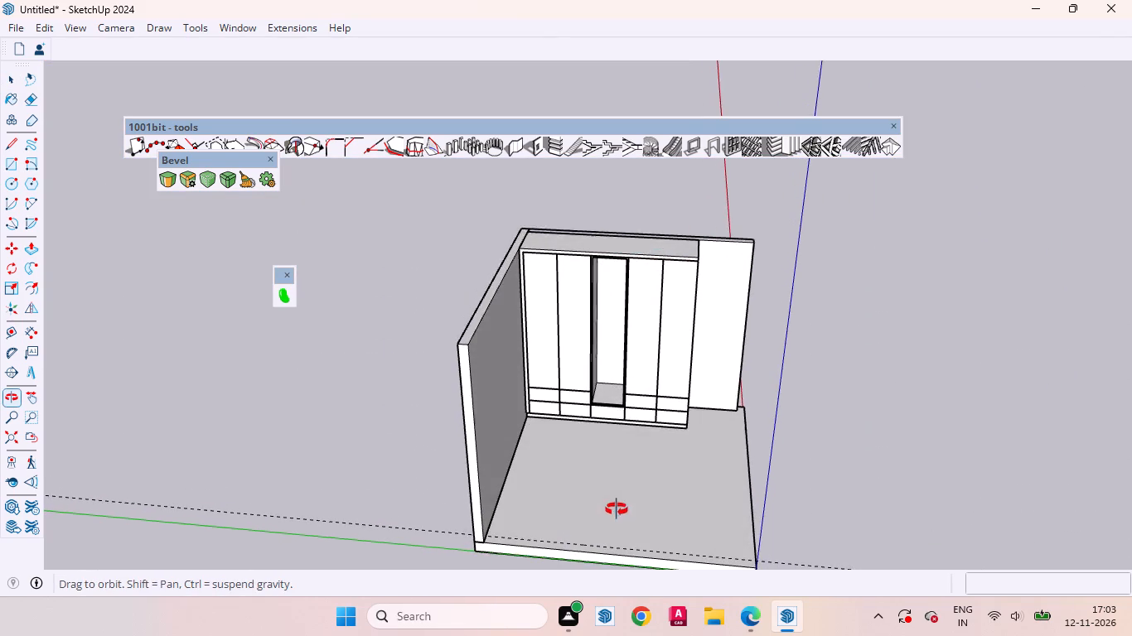
{"action": "middle_click_drag", "start_coordinate": [617, 509], "coordinate": [617, 513]}
Open the wardrobe group and make the middle compartment's floor face with its edges a separate group.
{"action": "scroll", "coordinate": [627, 508], "scroll_direction": "up", "scroll_amount": 6}
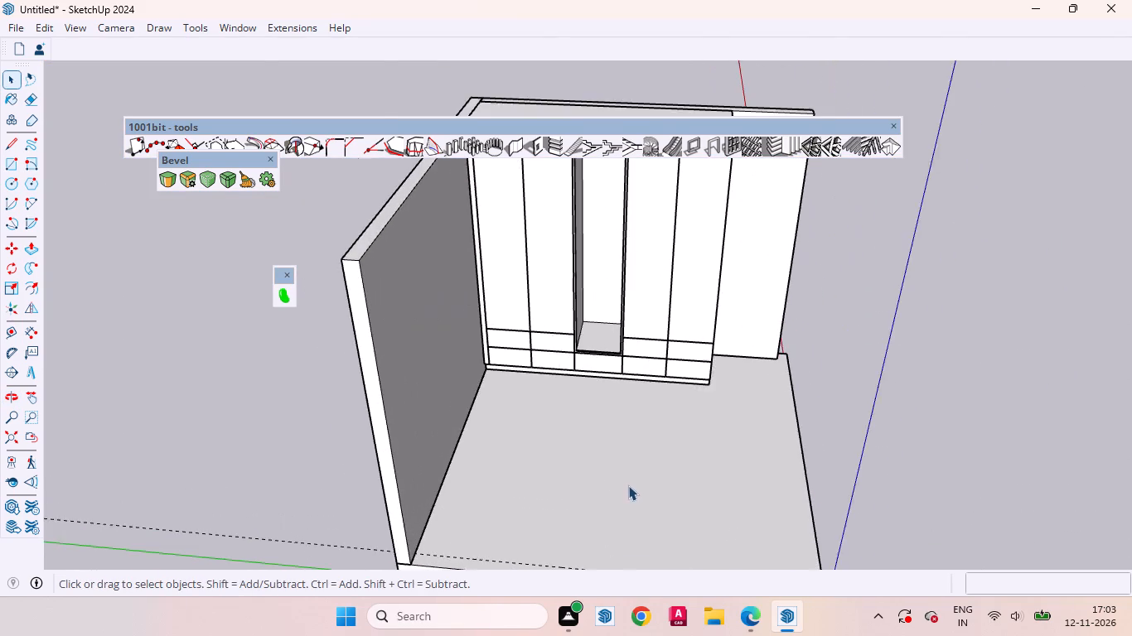
{"action": "scroll", "coordinate": [628, 485], "scroll_direction": "up", "scroll_amount": 13}
{"action": "left_click", "coordinate": [584, 319]}
{"action": "scroll", "coordinate": [576, 326], "scroll_direction": "up", "scroll_amount": 5}
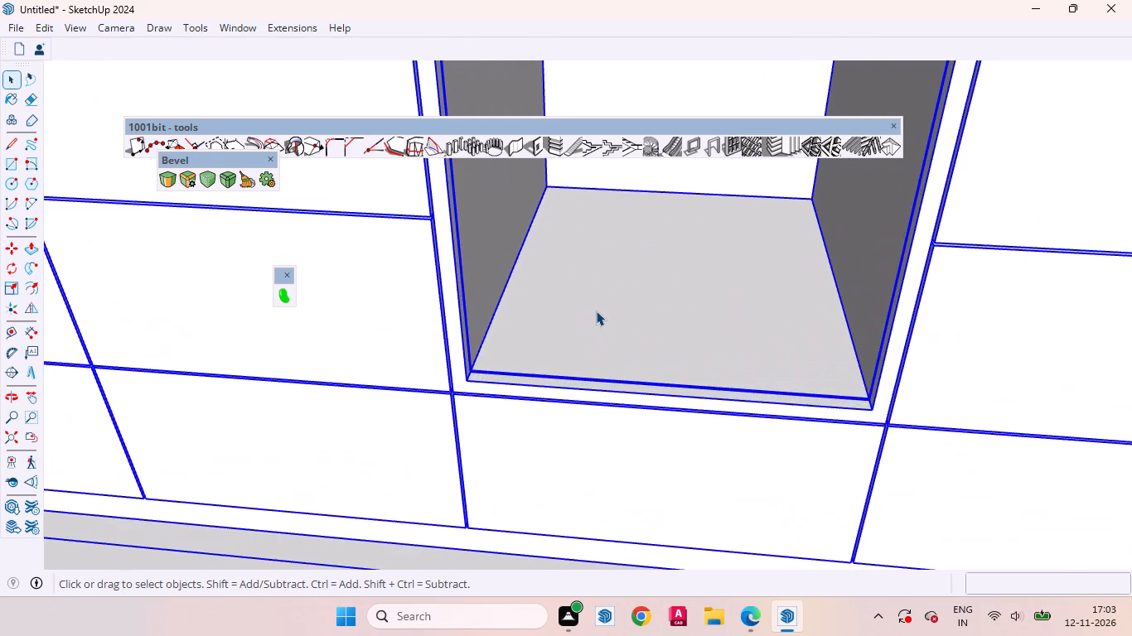
{"action": "double_click", "coordinate": [596, 309]}
{"action": "left_click", "coordinate": [593, 316]}
{"action": "scroll", "coordinate": [536, 337], "scroll_direction": "up", "scroll_amount": 8}
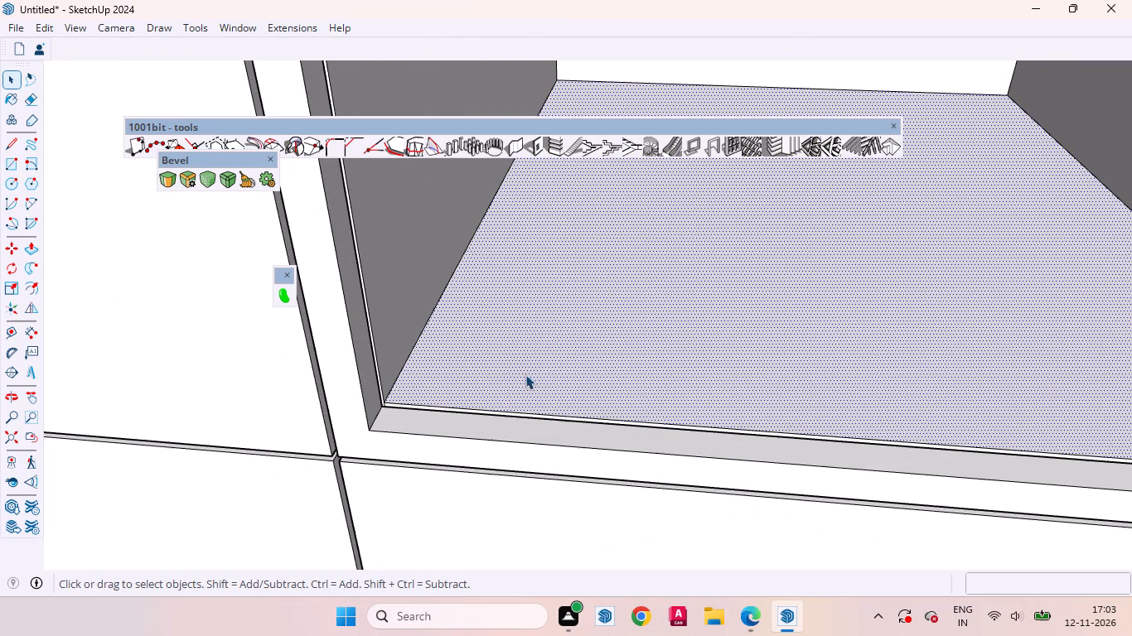
{"action": "double_click", "coordinate": [527, 370]}
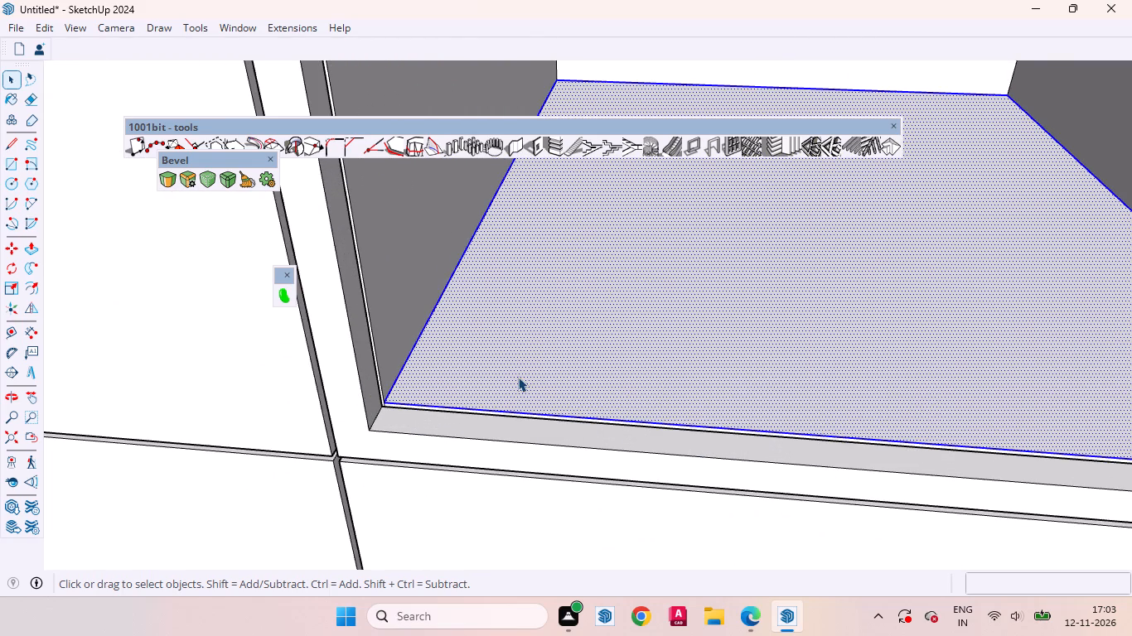
{"action": "right_click", "coordinate": [518, 377]}
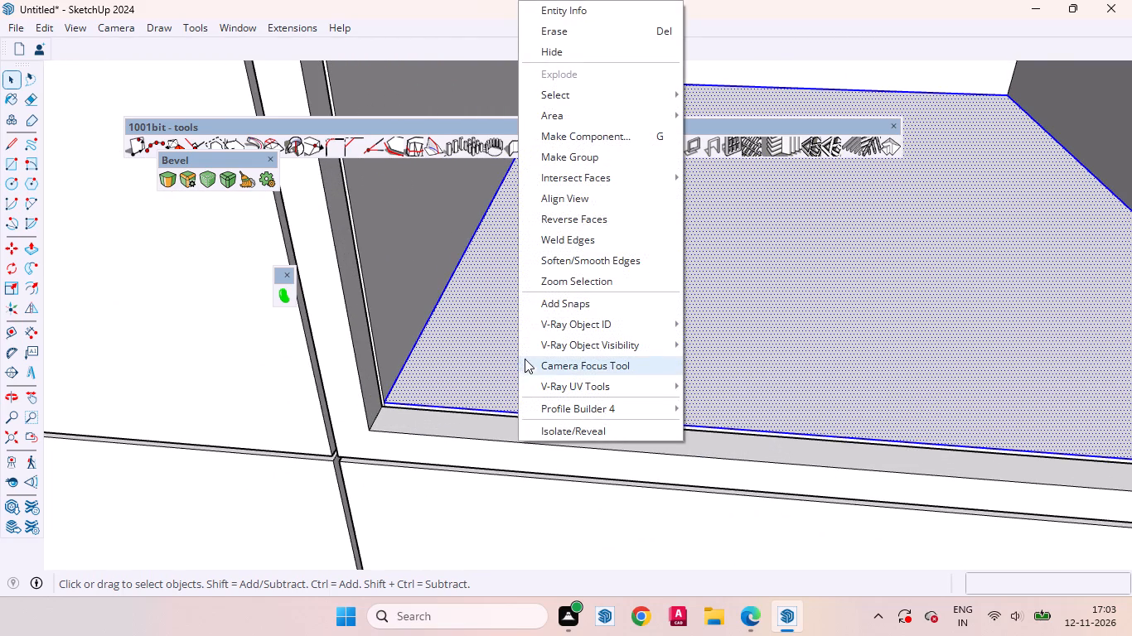
{"action": "left_click", "coordinate": [572, 158]}
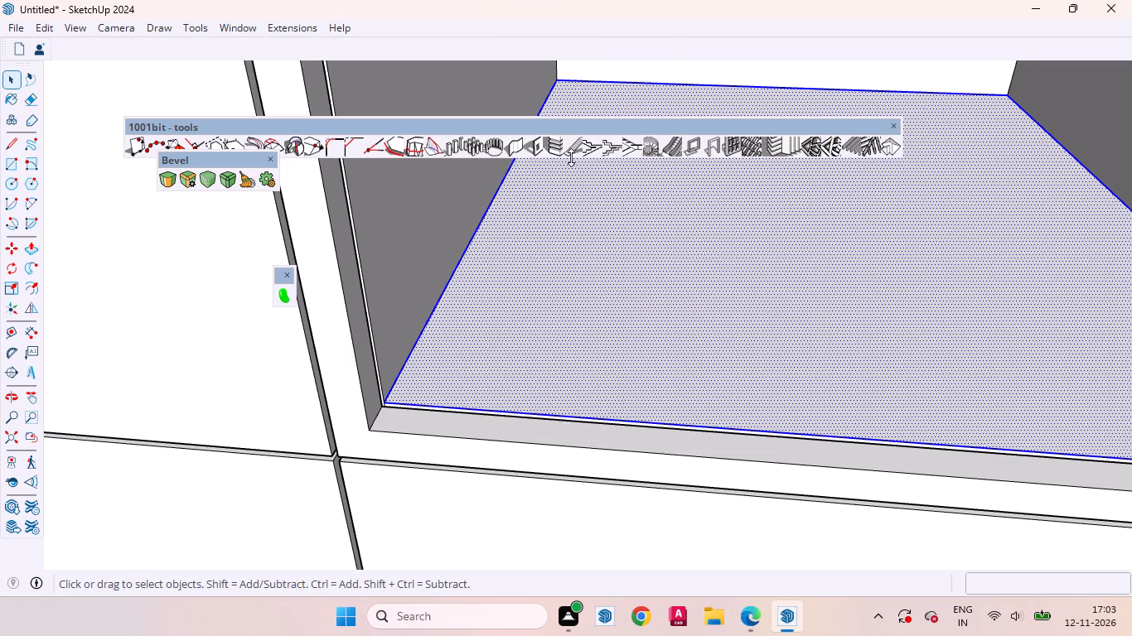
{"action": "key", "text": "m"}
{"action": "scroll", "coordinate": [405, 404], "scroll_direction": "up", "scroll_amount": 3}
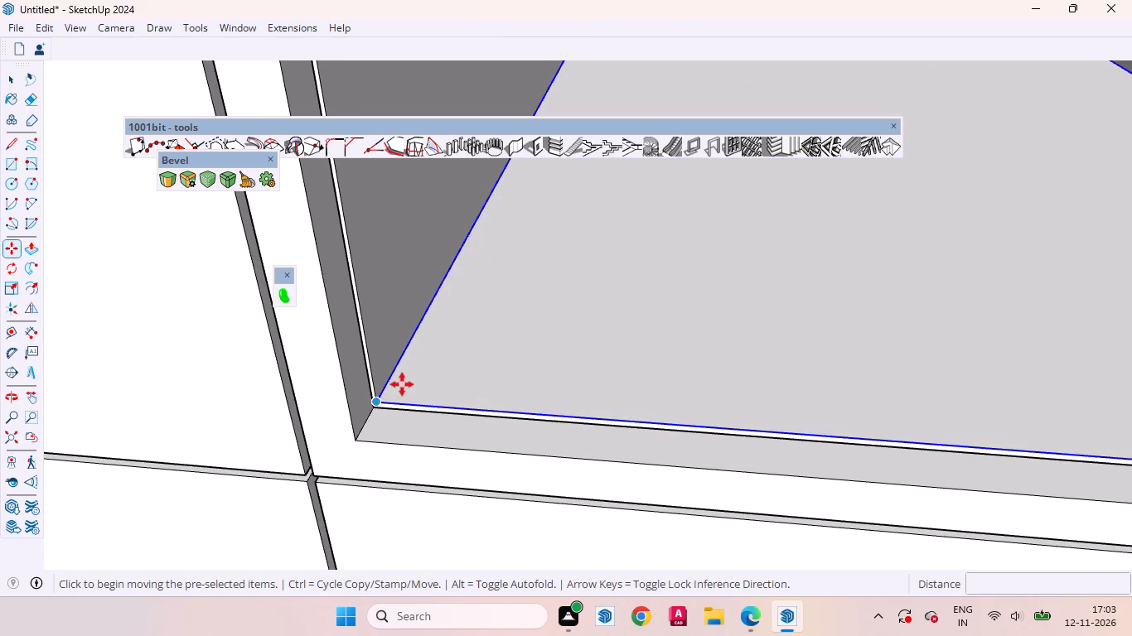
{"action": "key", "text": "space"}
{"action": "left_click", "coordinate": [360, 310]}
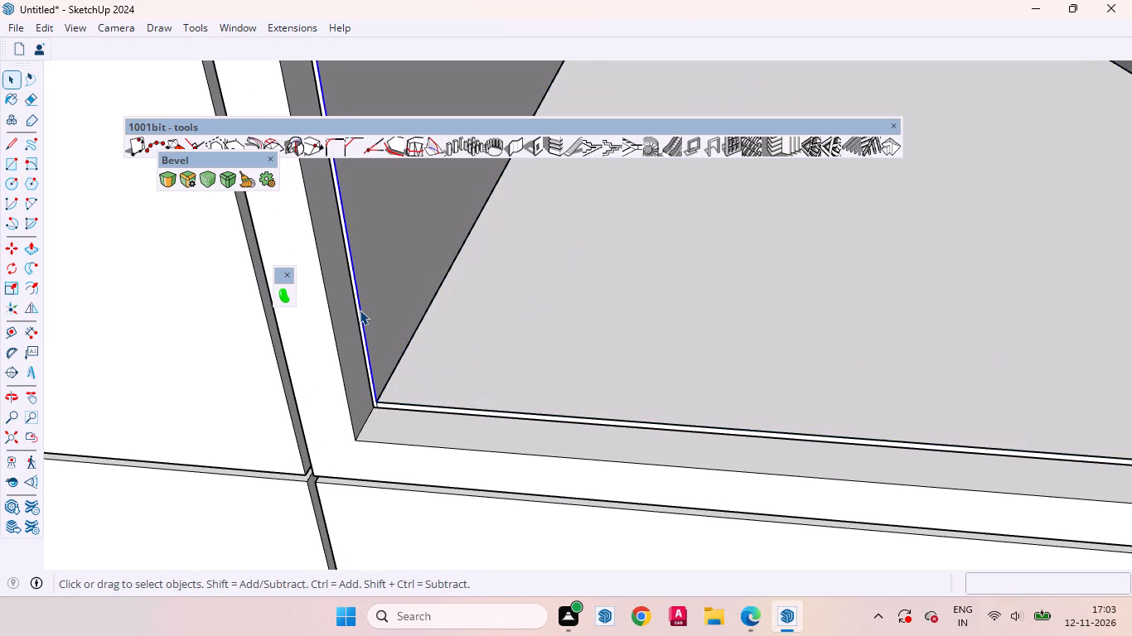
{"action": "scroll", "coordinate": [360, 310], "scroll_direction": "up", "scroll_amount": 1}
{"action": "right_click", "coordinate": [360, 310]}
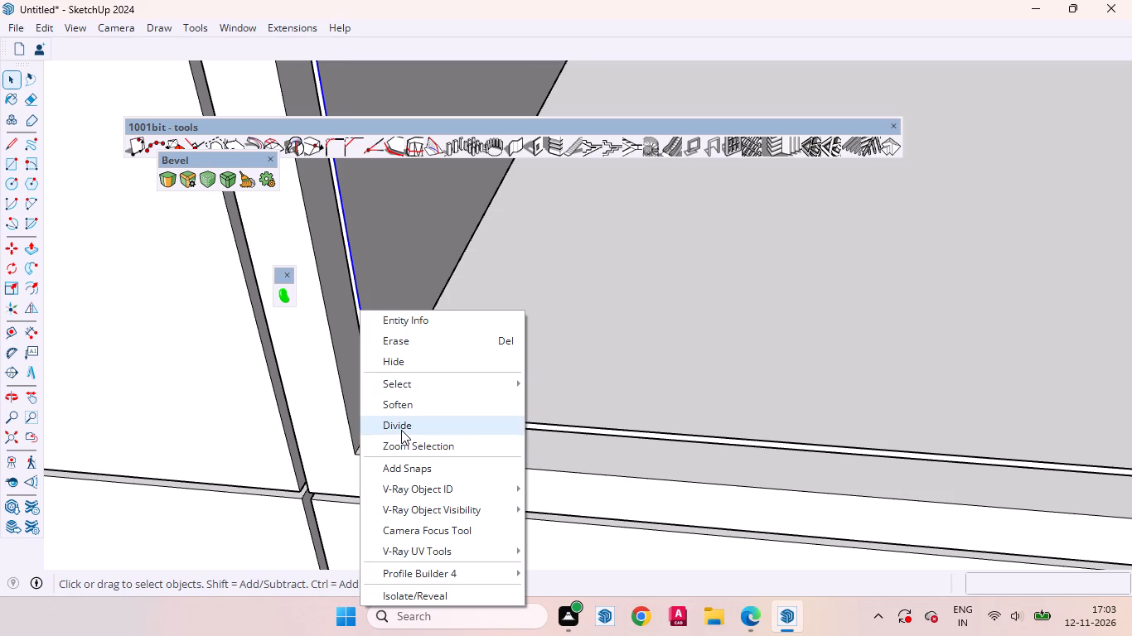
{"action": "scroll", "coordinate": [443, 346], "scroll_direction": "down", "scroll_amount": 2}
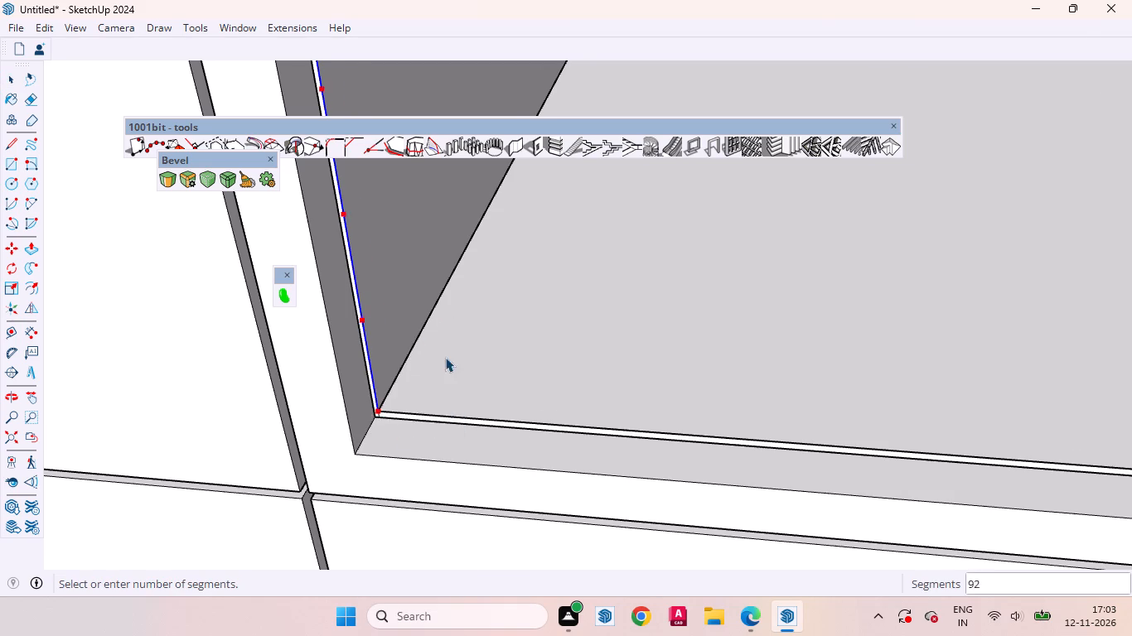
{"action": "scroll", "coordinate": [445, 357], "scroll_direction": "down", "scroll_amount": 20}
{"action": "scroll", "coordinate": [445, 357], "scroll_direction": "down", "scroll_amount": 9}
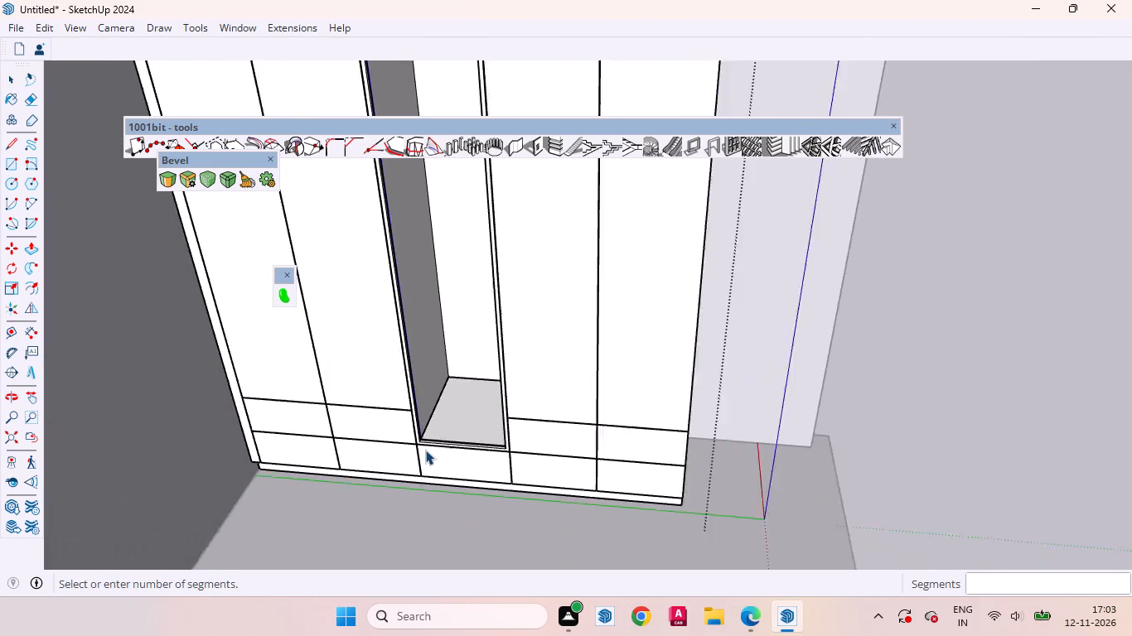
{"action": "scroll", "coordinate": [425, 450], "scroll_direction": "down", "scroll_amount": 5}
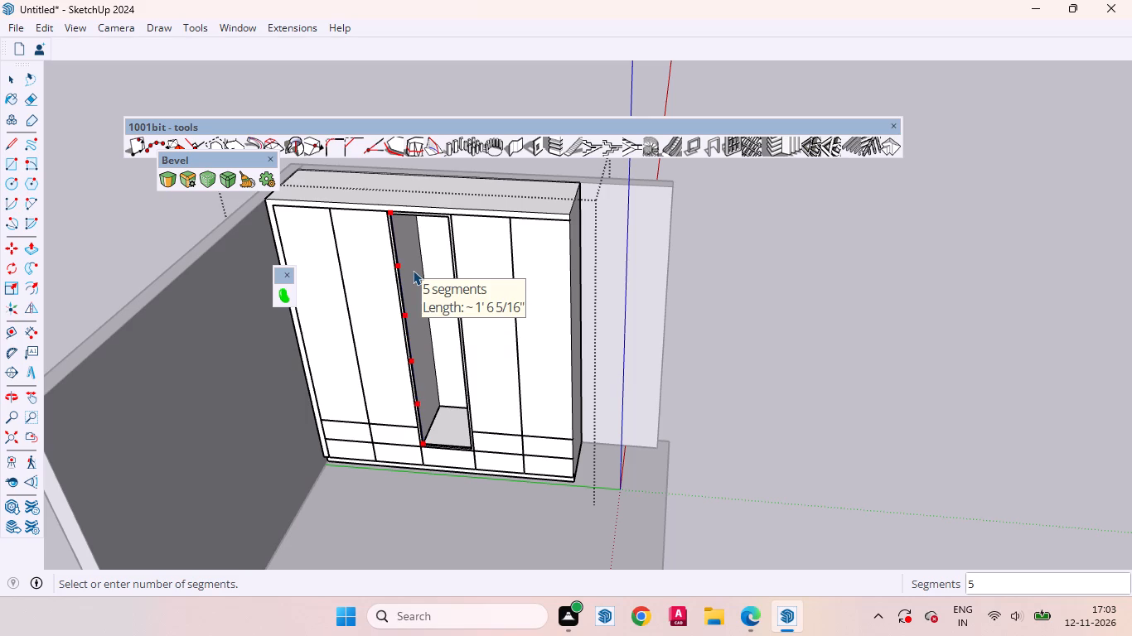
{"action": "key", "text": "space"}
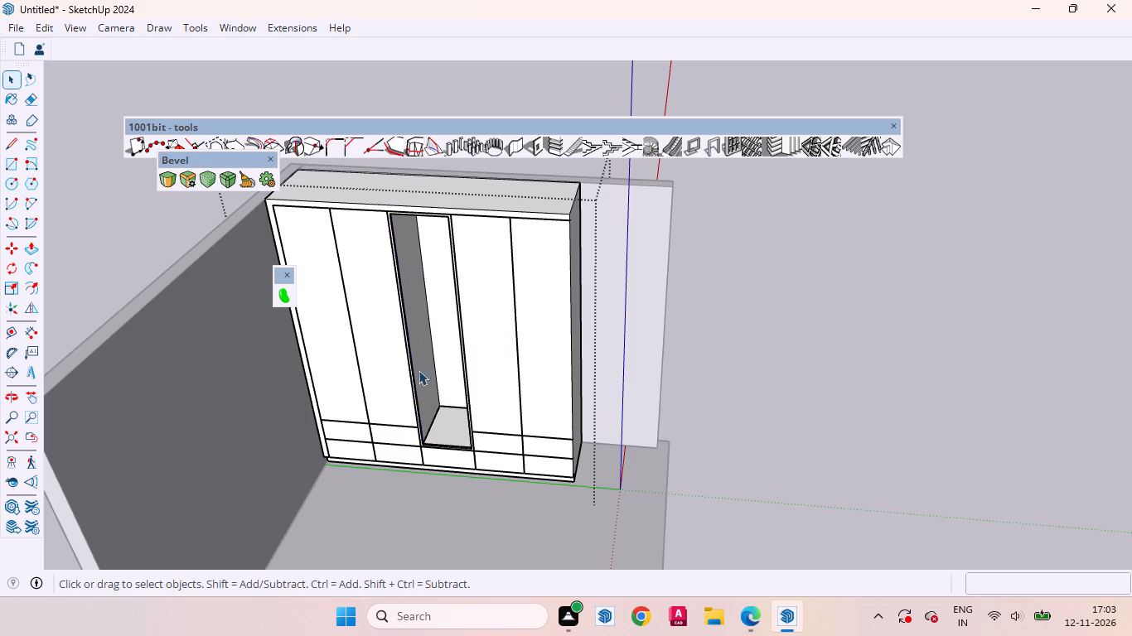
Copy the middle compartment's floor group straight up by 8" to form a shelf level with the gap above the adjacent drawer fronts.
{"action": "scroll", "coordinate": [432, 414], "scroll_direction": "up", "scroll_amount": 14}
{"action": "left_click", "coordinate": [443, 443]}
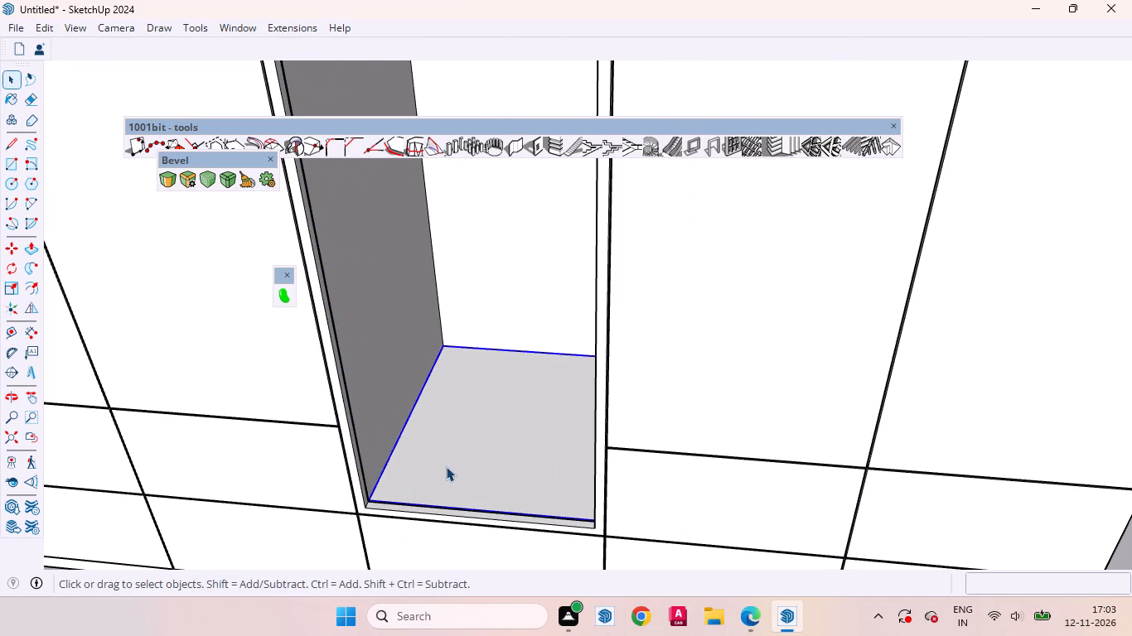
{"action": "key", "text": "m"}
{"action": "scroll", "coordinate": [379, 527], "scroll_direction": "up", "scroll_amount": 20}
{"action": "scroll", "coordinate": [379, 527], "scroll_direction": "up", "scroll_amount": 1}
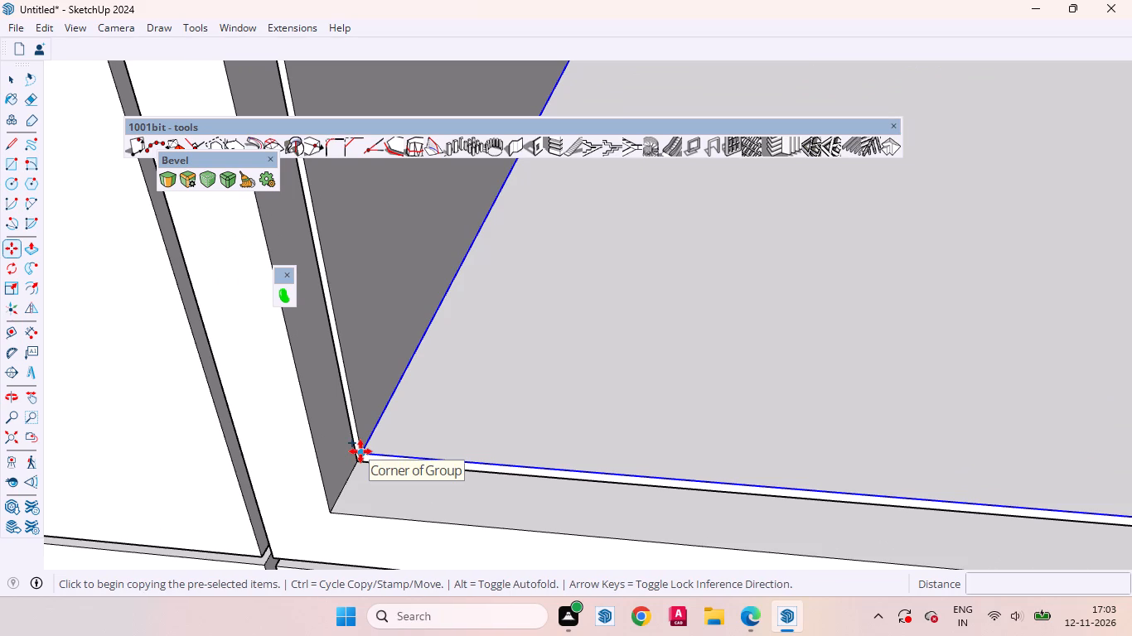
{"action": "left_click", "coordinate": [360, 451]}
{"action": "scroll", "coordinate": [380, 418], "scroll_direction": "down", "scroll_amount": 16}
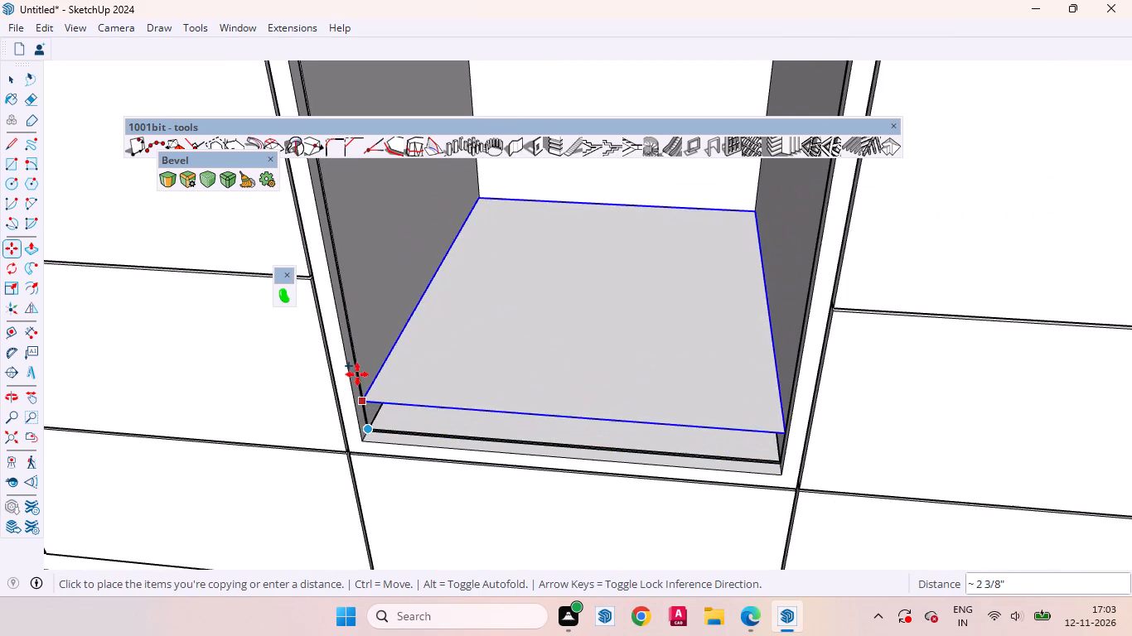
{"action": "scroll", "coordinate": [373, 348], "scroll_direction": "down", "scroll_amount": 2}
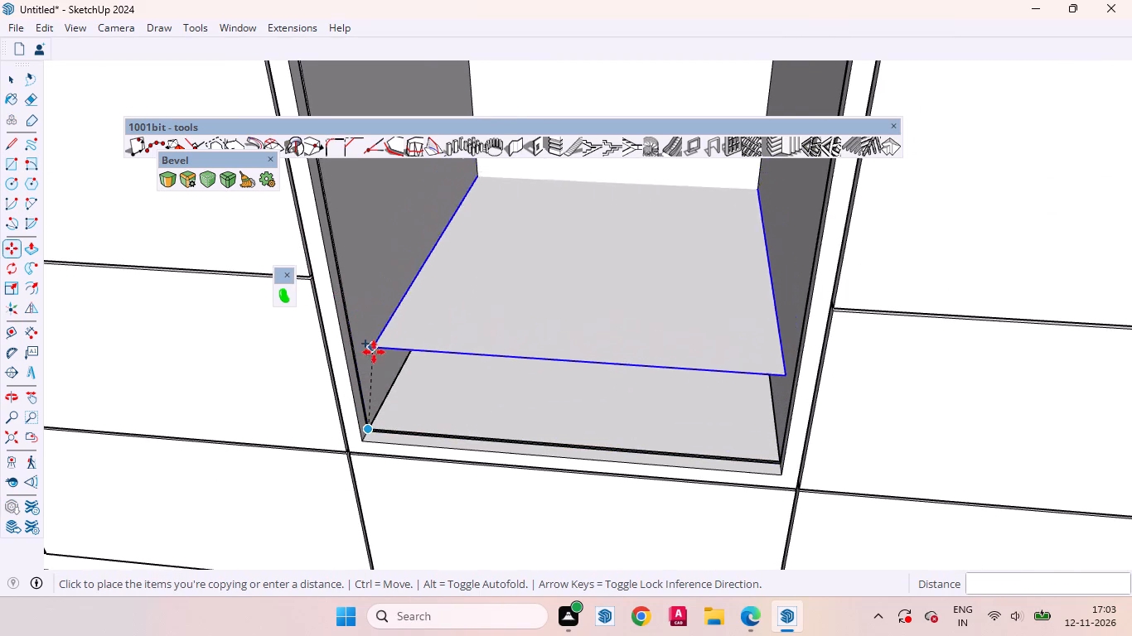
{"action": "scroll", "coordinate": [374, 352], "scroll_direction": "down", "scroll_amount": 6}
{"action": "scroll", "coordinate": [456, 391], "scroll_direction": "down", "scroll_amount": 8}
{"action": "scroll", "coordinate": [400, 371], "scroll_direction": "up", "scroll_amount": 3}
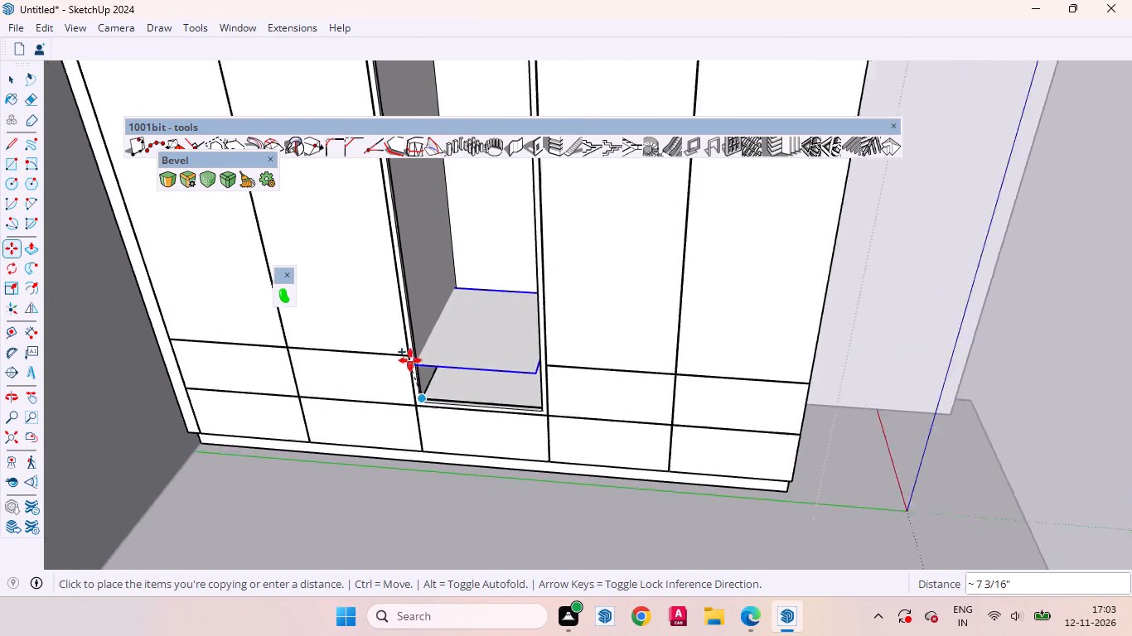
{"action": "scroll", "coordinate": [410, 360], "scroll_direction": "up", "scroll_amount": 20}
{"action": "scroll", "coordinate": [410, 360], "scroll_direction": "up", "scroll_amount": 1}
{"action": "middle_click_drag", "start_coordinate": [420, 363], "coordinate": [447, 261]}
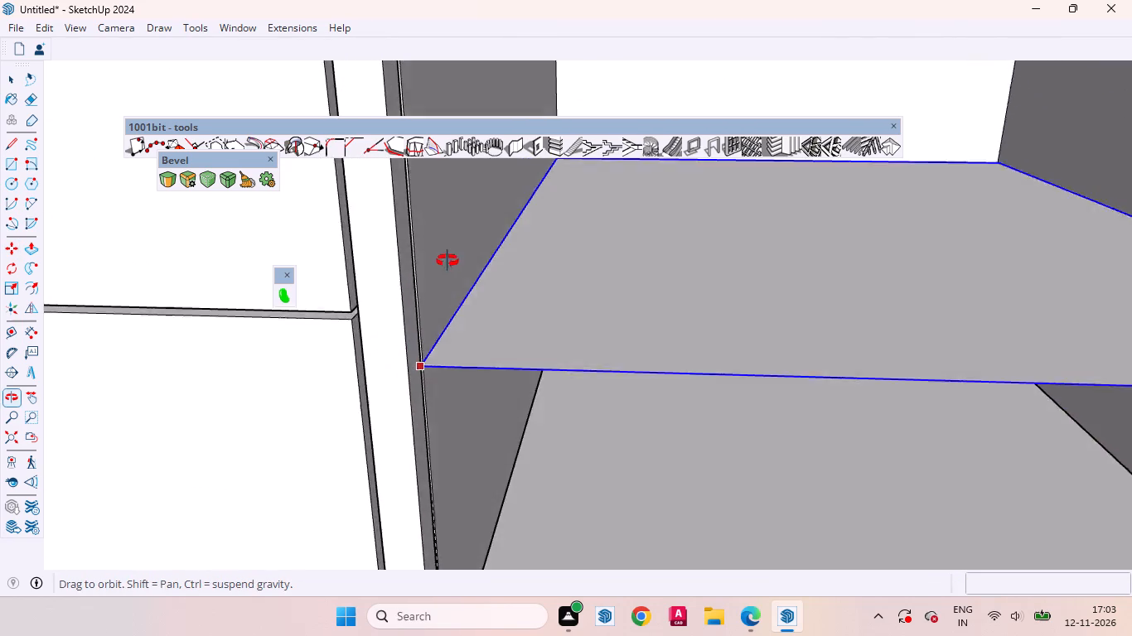
{"action": "middle_click_drag", "start_coordinate": [447, 261], "coordinate": [466, 234]}
{"action": "scroll", "coordinate": [525, 442], "scroll_direction": "down", "scroll_amount": 8}
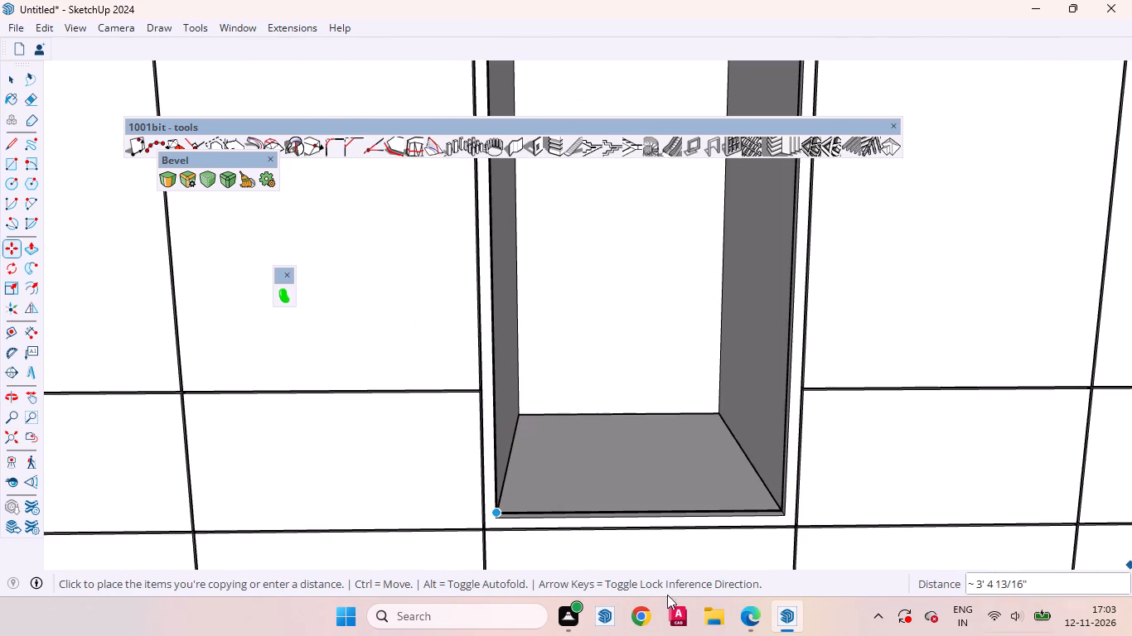
{"action": "scroll", "coordinate": [513, 450], "scroll_direction": "up", "scroll_amount": 8}
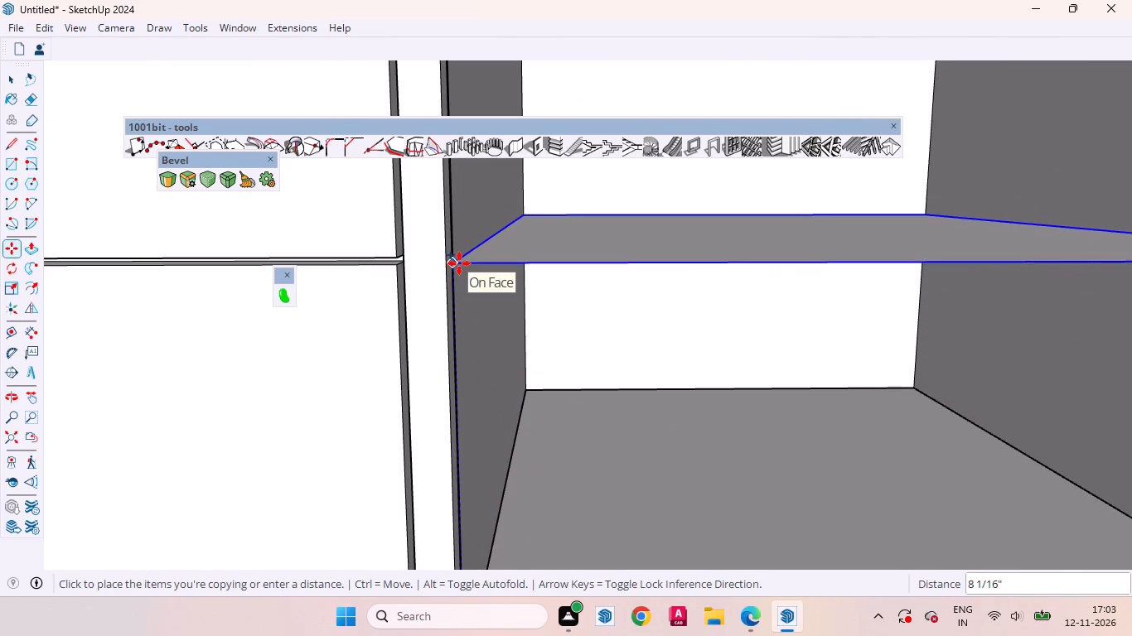
{"action": "left_click", "coordinate": [459, 267]}
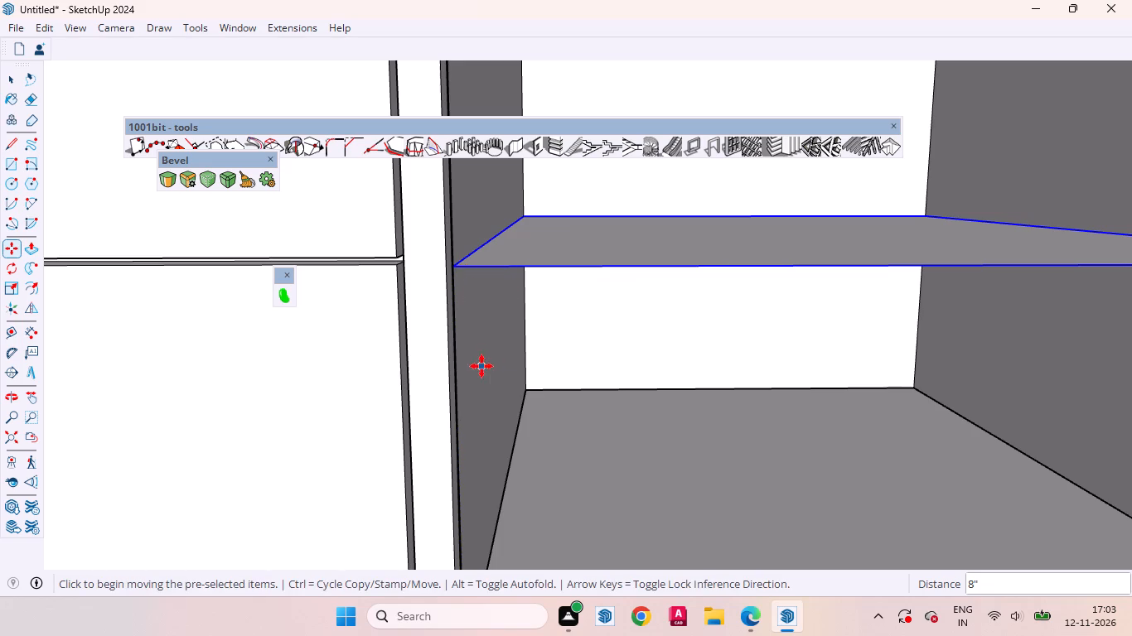
{"action": "key", "text": "space"}
Open the copied shelf group, extrude its underside face 18 mm downward with Push/Pull, and exit the group.
{"action": "scroll", "coordinate": [427, 329], "scroll_direction": "down", "scroll_amount": 14}
{"action": "middle_click_drag", "start_coordinate": [507, 391], "coordinate": [485, 296]}
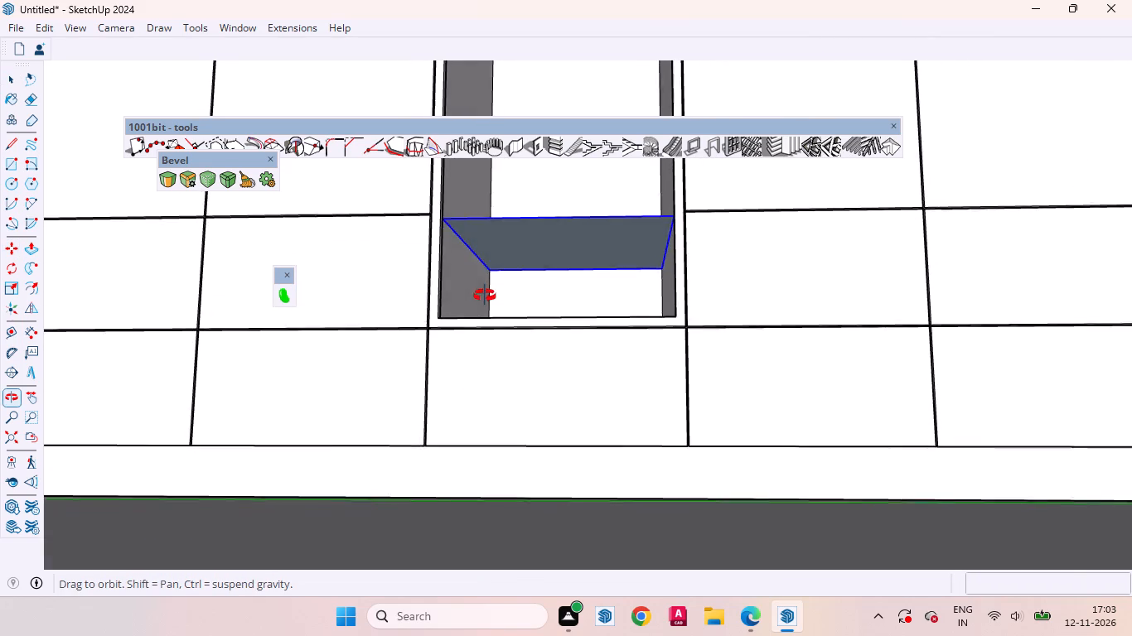
{"action": "middle_click_drag", "start_coordinate": [485, 296], "coordinate": [487, 319]}
{"action": "scroll", "coordinate": [457, 253], "scroll_direction": "up", "scroll_amount": 13}
{"action": "middle_click_drag", "start_coordinate": [494, 273], "coordinate": [448, 288]}
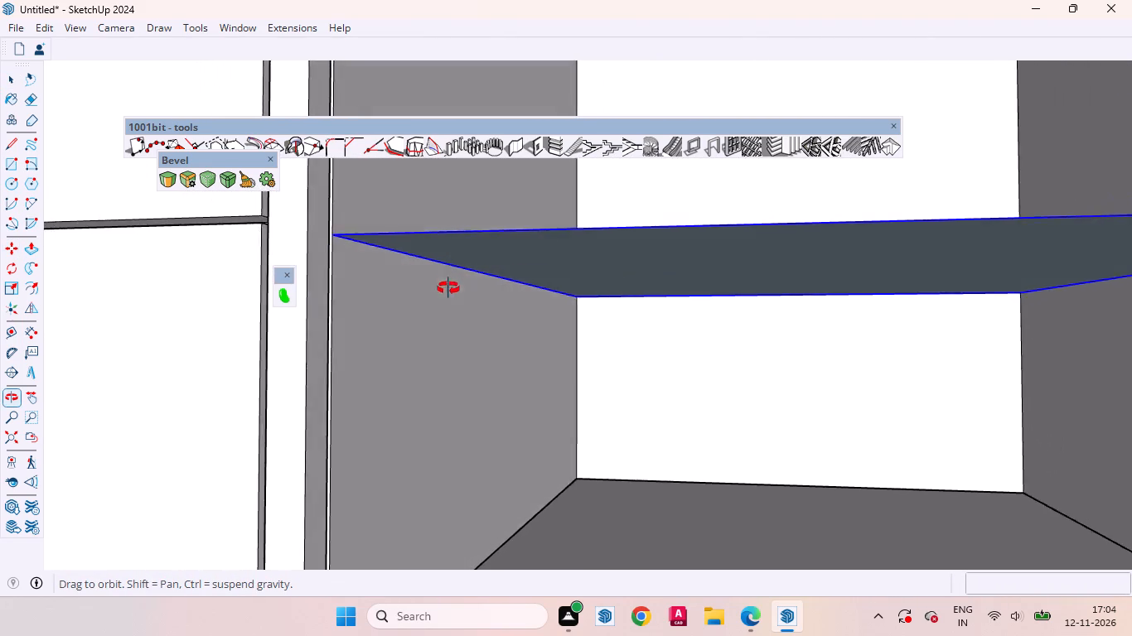
{"action": "middle_click_drag", "start_coordinate": [448, 288], "coordinate": [506, 234]}
{"action": "left_click", "coordinate": [603, 273]}
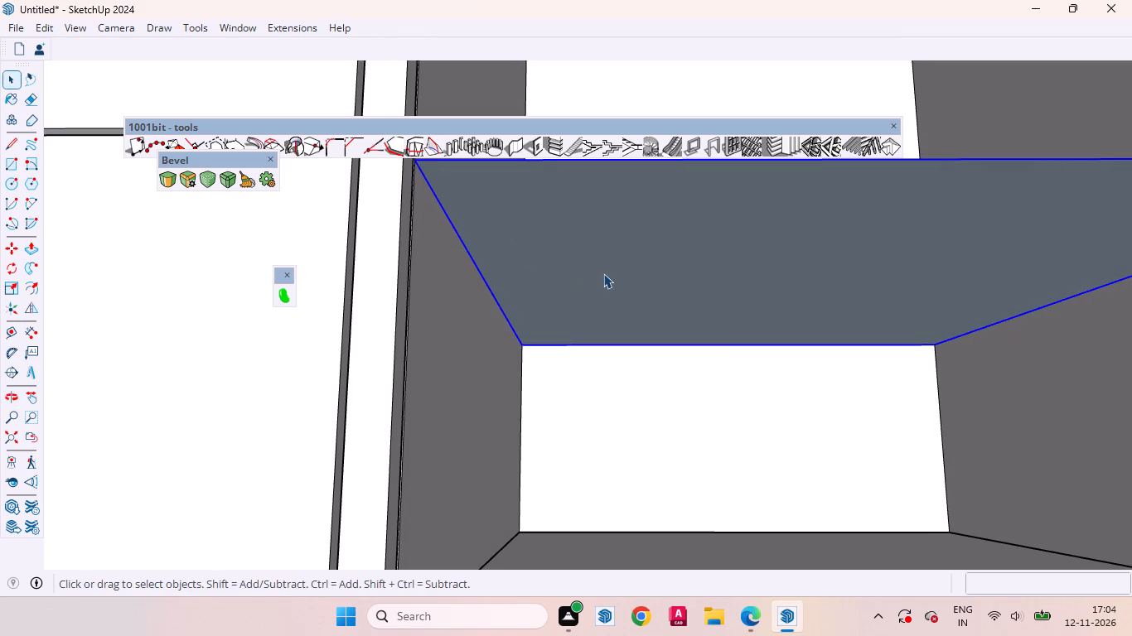
{"action": "scroll", "coordinate": [628, 253], "scroll_direction": "up", "scroll_amount": 9}
{"action": "middle_click_drag", "start_coordinate": [636, 342], "coordinate": [590, 236]}
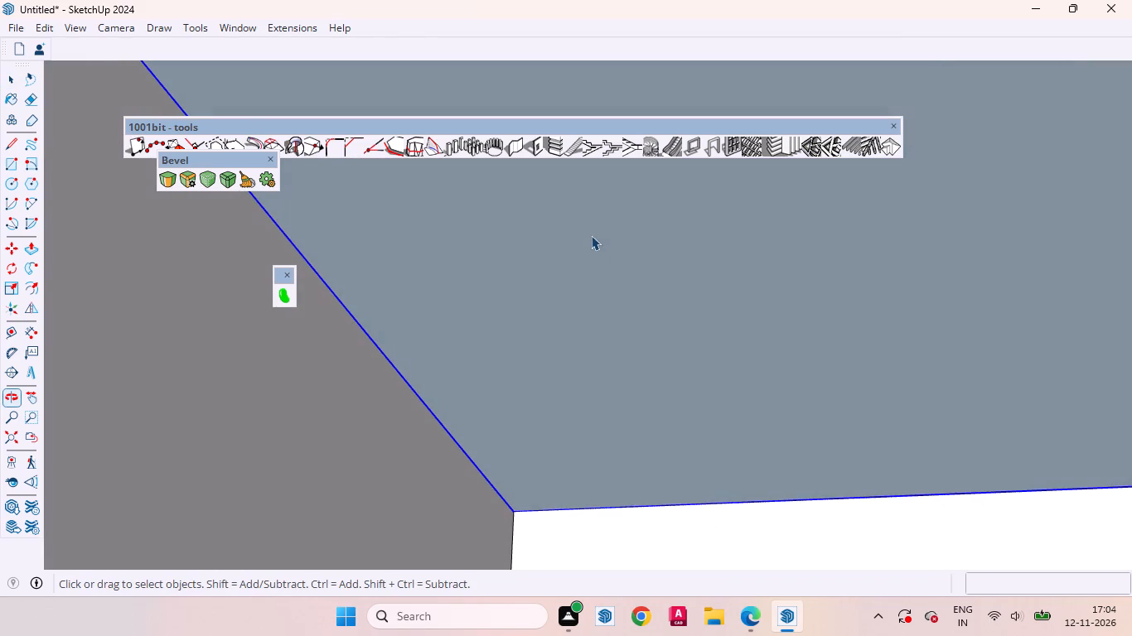
{"action": "left_click", "coordinate": [592, 248]}
{"action": "double_click", "coordinate": [586, 270]}
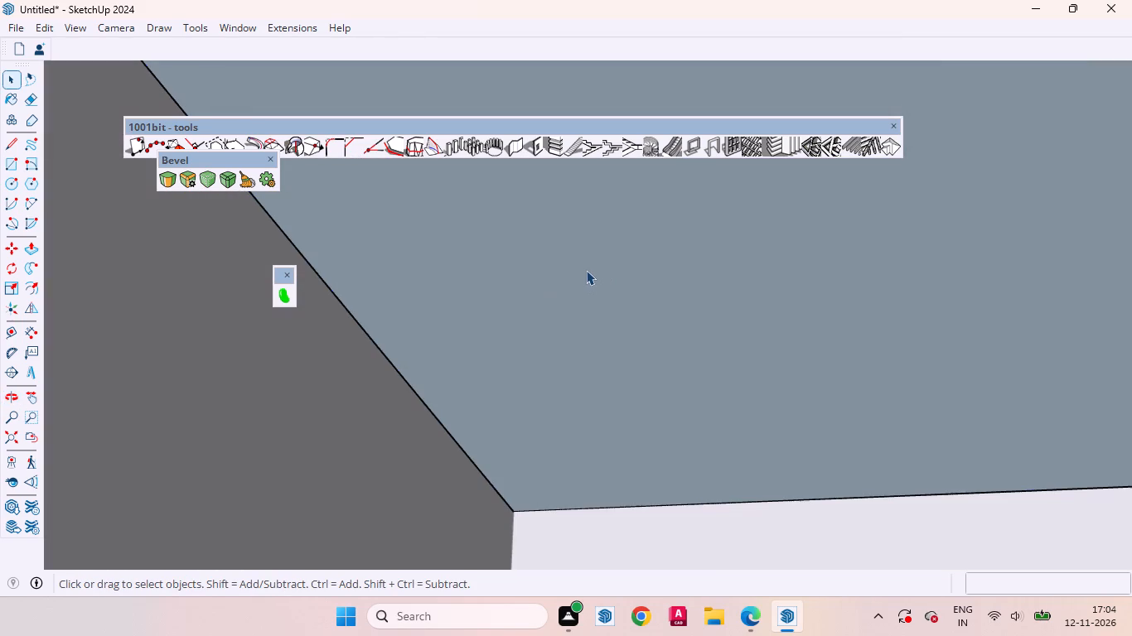
{"action": "left_click", "coordinate": [554, 240]}
{"action": "key", "text": "p"}
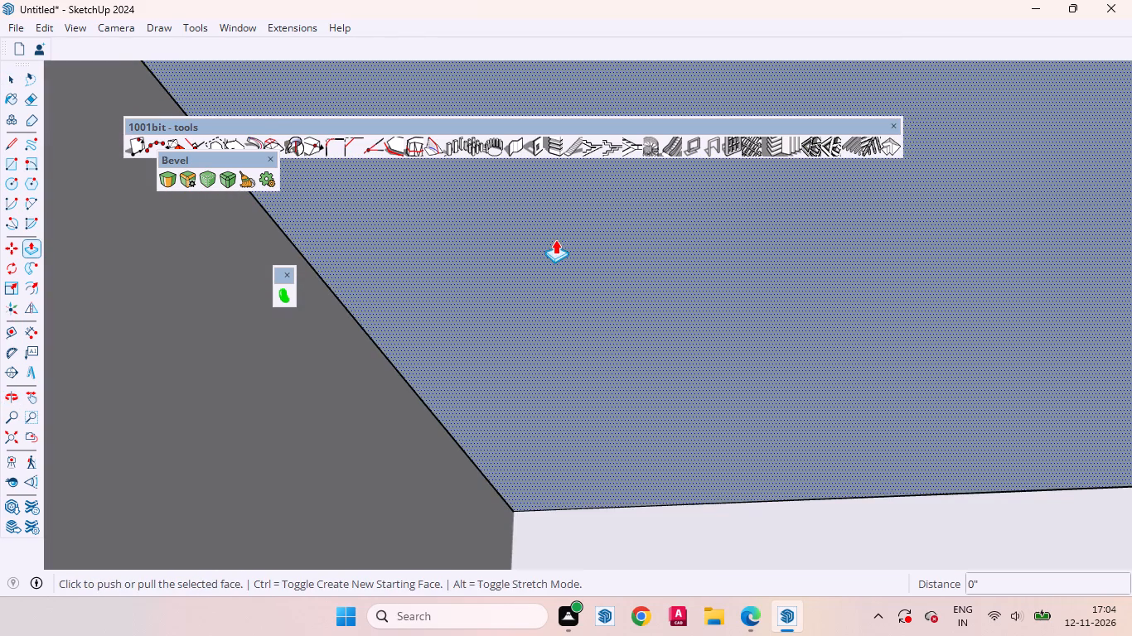
{"action": "left_click", "coordinate": [555, 239]}
{"action": "type", "text": "18m"}
{"action": "key", "text": "m"}
{"action": "key", "text": "Return"}
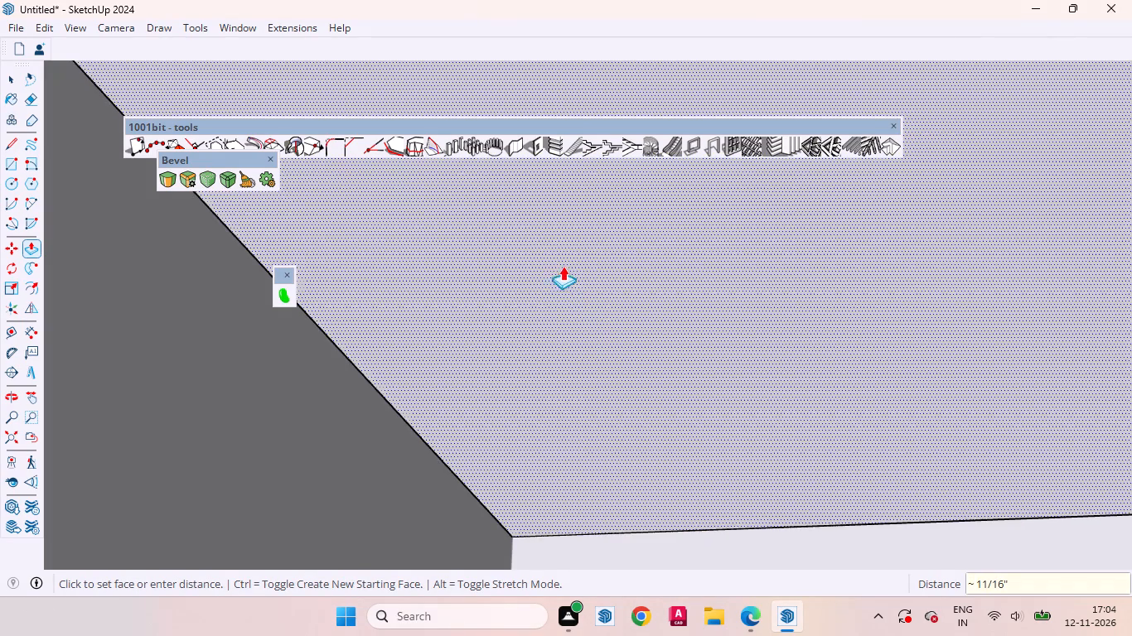
{"action": "key", "text": "space"}
{"action": "scroll", "coordinate": [586, 357], "scroll_direction": "down", "scroll_amount": 15}
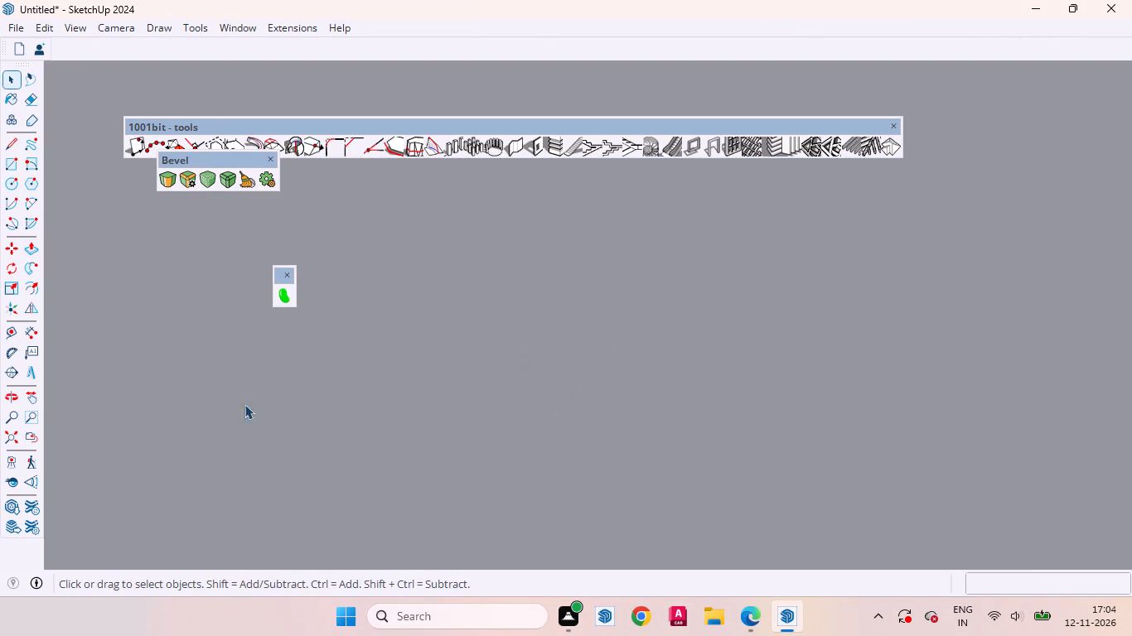
{"action": "left_click", "coordinate": [34, 446]}
{"action": "middle_click_drag", "start_coordinate": [474, 410], "coordinate": [480, 612]}
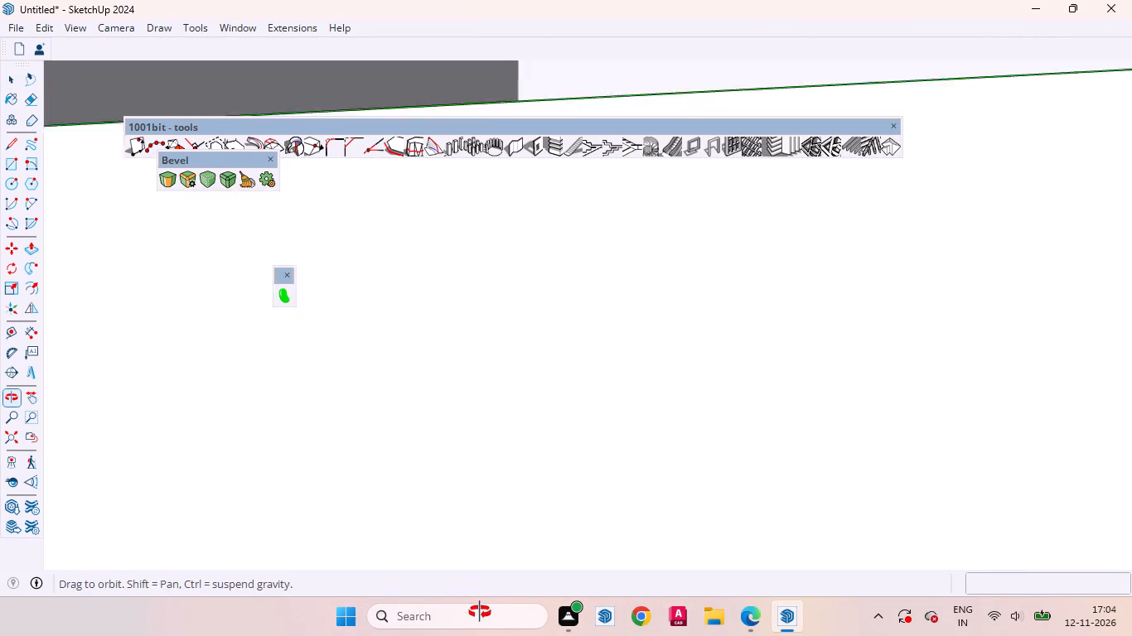
{"action": "middle_click_drag", "start_coordinate": [480, 612], "coordinate": [492, 610]}
{"action": "scroll", "coordinate": [601, 493], "scroll_direction": "down", "scroll_amount": 6}
{"action": "scroll", "coordinate": [522, 350], "scroll_direction": "up", "scroll_amount": 1}
{"action": "scroll", "coordinate": [522, 349], "scroll_direction": "down", "scroll_amount": 20}
{"action": "scroll", "coordinate": [522, 349], "scroll_direction": "down", "scroll_amount": 2}
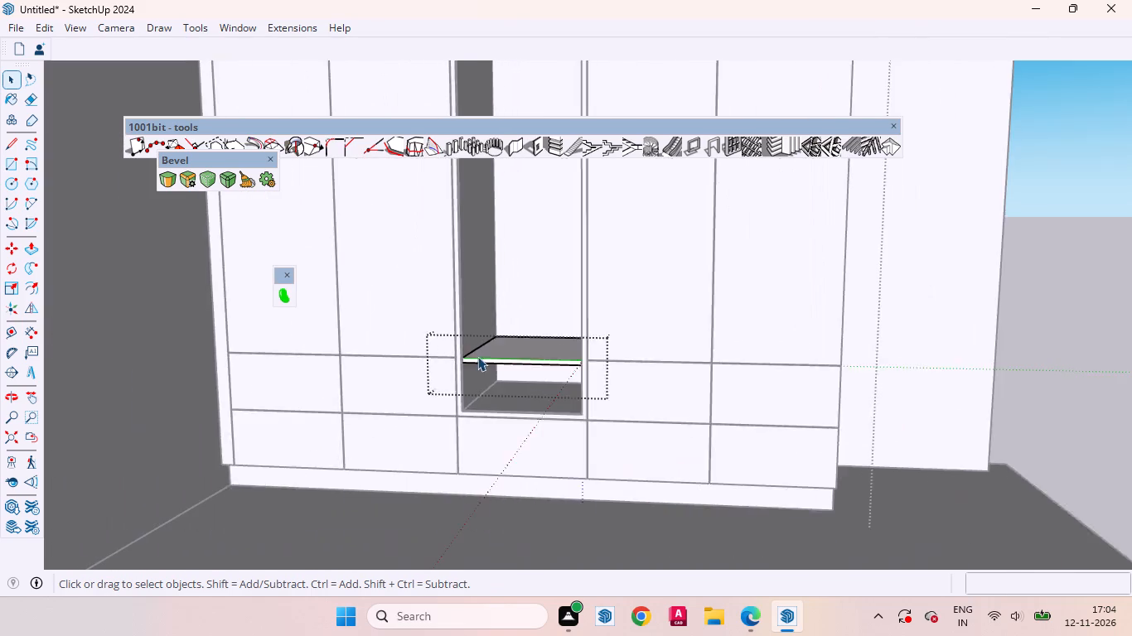
{"action": "scroll", "coordinate": [477, 356], "scroll_direction": "down", "scroll_amount": 3}
{"action": "left_click", "coordinate": [863, 353]}
Place a guide line along the lower edge of the gap above the neighbouring upper drawer front, running across the compartment near the shelf.
{"action": "scroll", "coordinate": [493, 354], "scroll_direction": "up", "scroll_amount": 13}
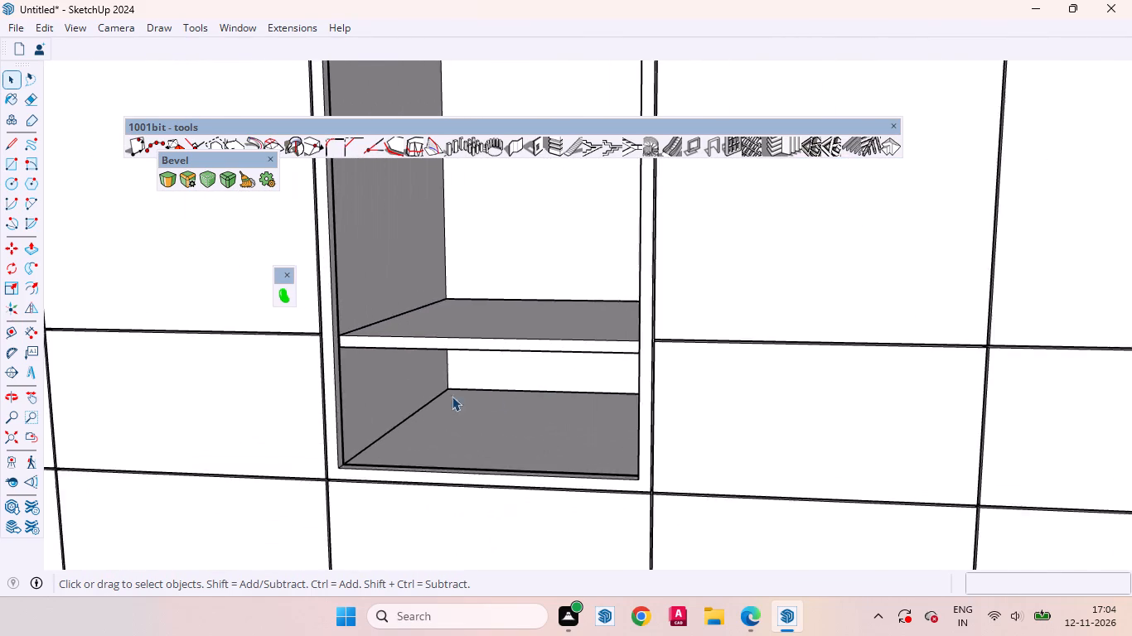
{"action": "middle_click_drag", "start_coordinate": [439, 390], "coordinate": [470, 391]}
{"action": "scroll", "coordinate": [416, 356], "scroll_direction": "up", "scroll_amount": 4}
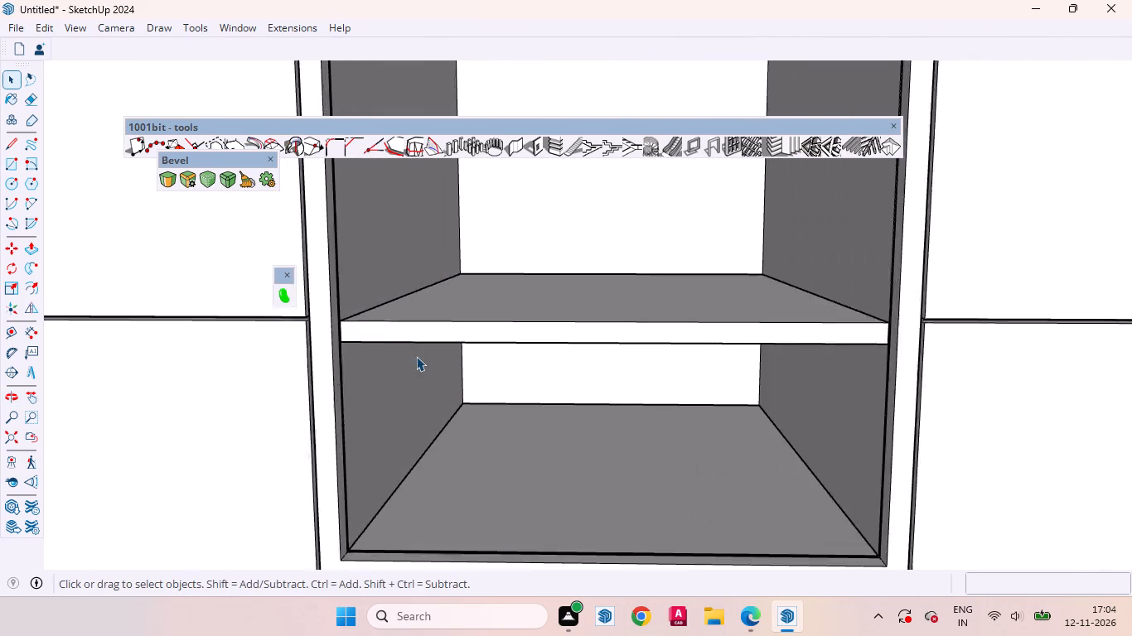
{"action": "scroll", "coordinate": [473, 349], "scroll_direction": "down", "scroll_amount": 4}
{"action": "middle_click_drag", "start_coordinate": [394, 357], "coordinate": [424, 330]}
{"action": "scroll", "coordinate": [401, 298], "scroll_direction": "up", "scroll_amount": 8}
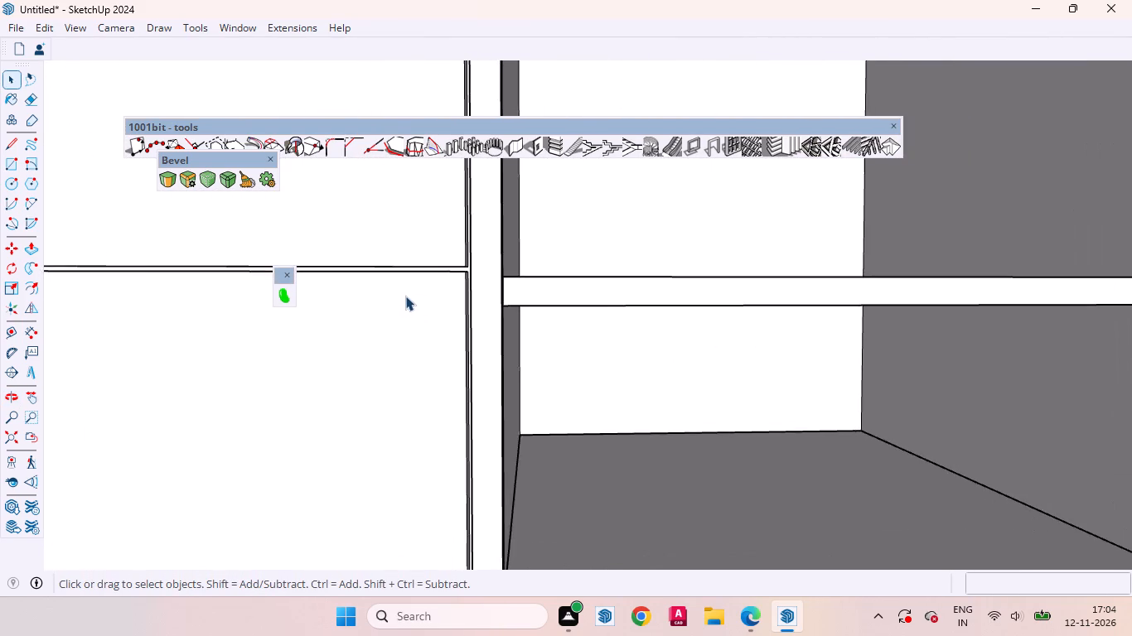
{"action": "scroll", "coordinate": [409, 295], "scroll_direction": "up", "scroll_amount": 3}
{"action": "middle_click_drag", "start_coordinate": [445, 295], "coordinate": [220, 436]}
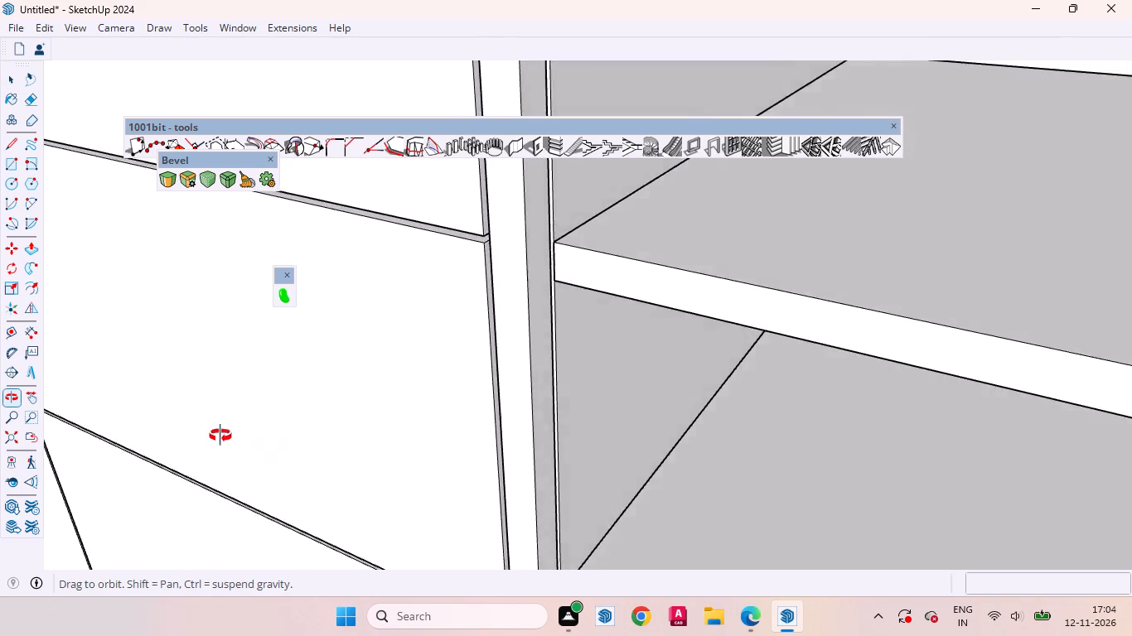
{"action": "middle_click_drag", "start_coordinate": [220, 436], "coordinate": [207, 322]}
{"action": "scroll", "coordinate": [464, 224], "scroll_direction": "up", "scroll_amount": 4}
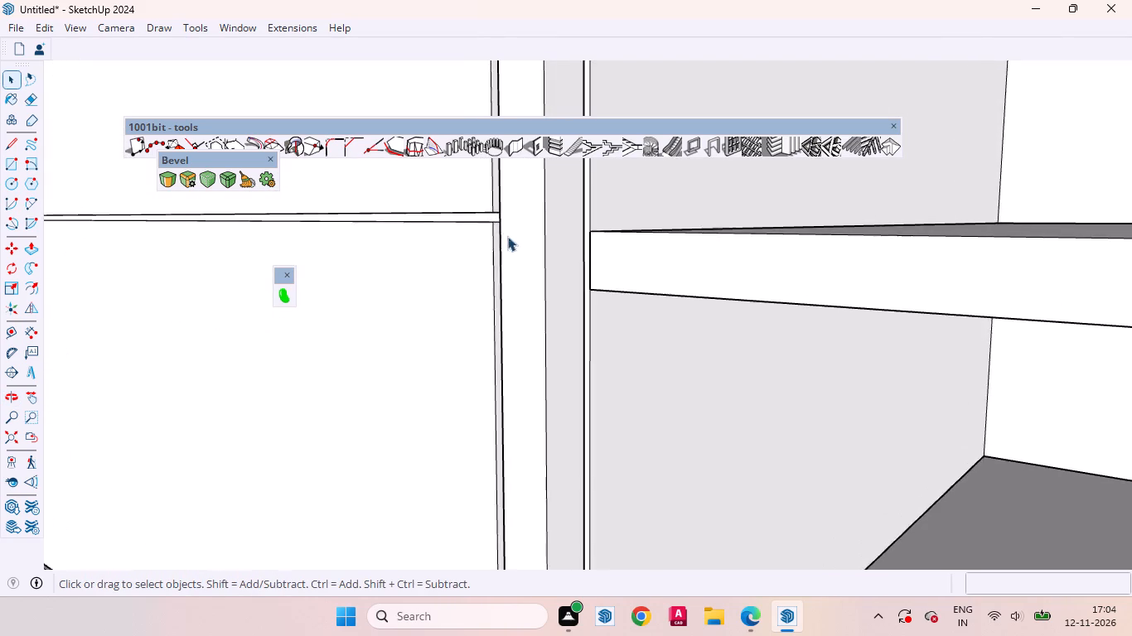
{"action": "scroll", "coordinate": [507, 236], "scroll_direction": "up", "scroll_amount": 2}
{"action": "middle_click_drag", "start_coordinate": [523, 258], "coordinate": [626, 272]}
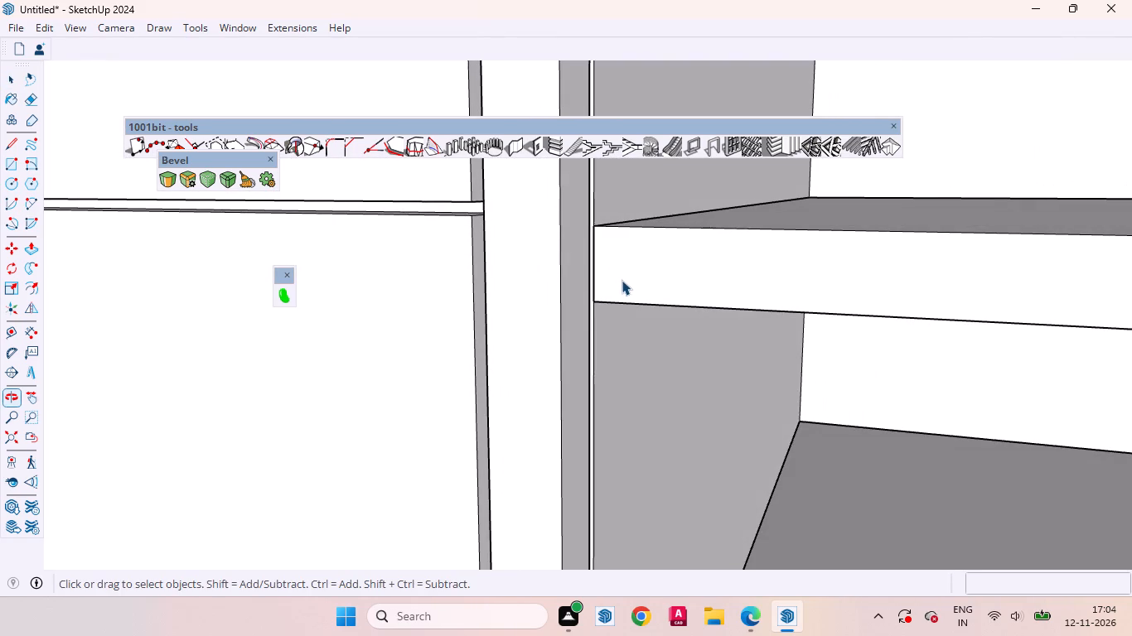
{"action": "key", "text": "t"}
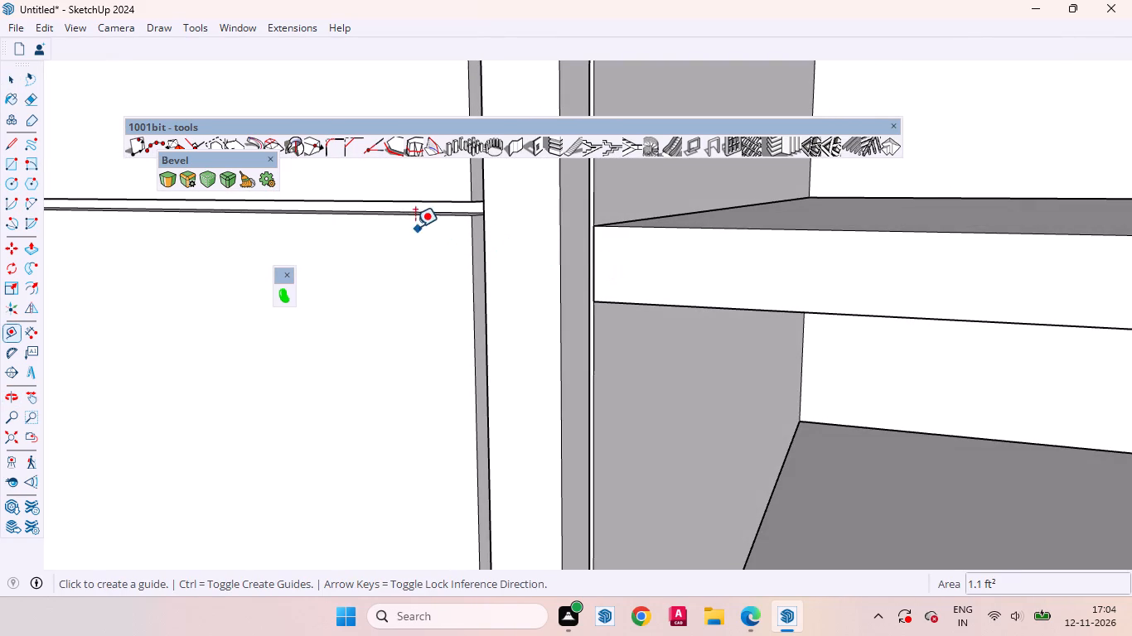
{"action": "left_click", "coordinate": [394, 214]}
{"action": "left_click", "coordinate": [431, 216]}
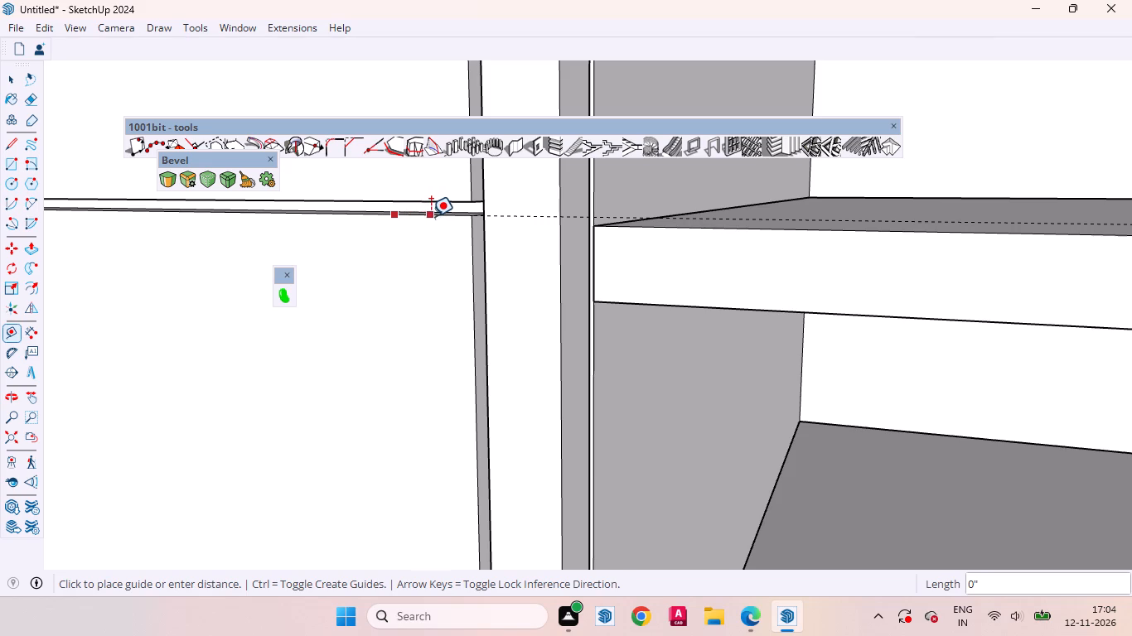
{"action": "middle_click_drag", "start_coordinate": [633, 254], "coordinate": [714, 229]}
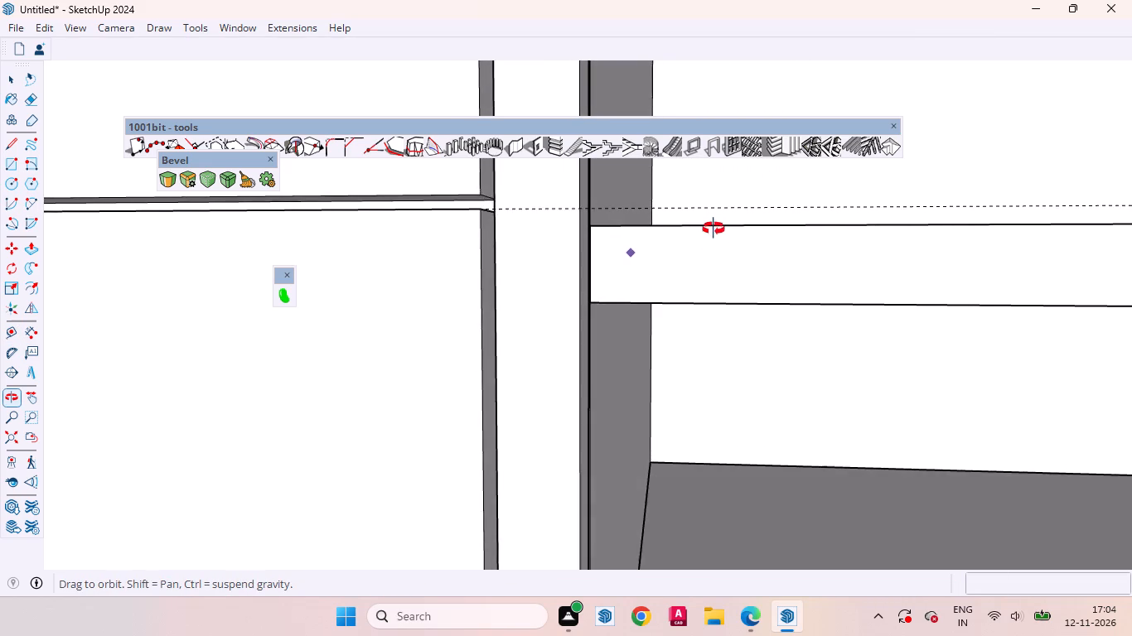
{"action": "middle_click_drag", "start_coordinate": [714, 229], "coordinate": [732, 234]}
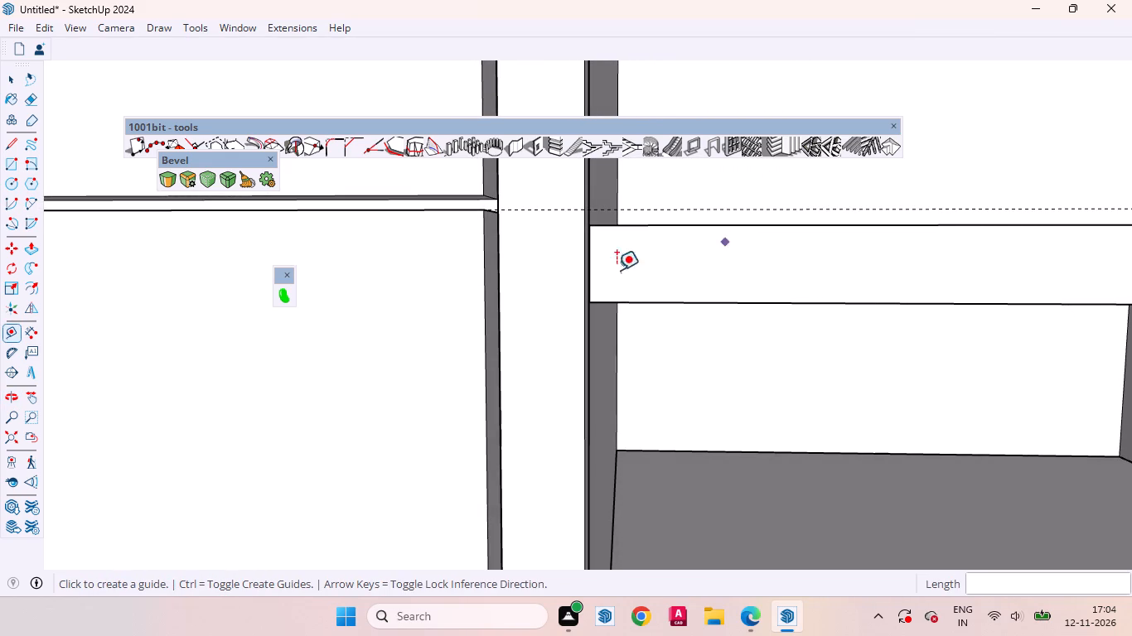
Move the guide line about 13/16" along the red axis to the front edge of the compartment's inner side panel.
{"action": "scroll", "coordinate": [694, 125], "scroll_direction": "up", "scroll_amount": 3}
{"action": "key", "text": "space"}
{"action": "scroll", "coordinate": [607, 172], "scroll_direction": "up", "scroll_amount": 3}
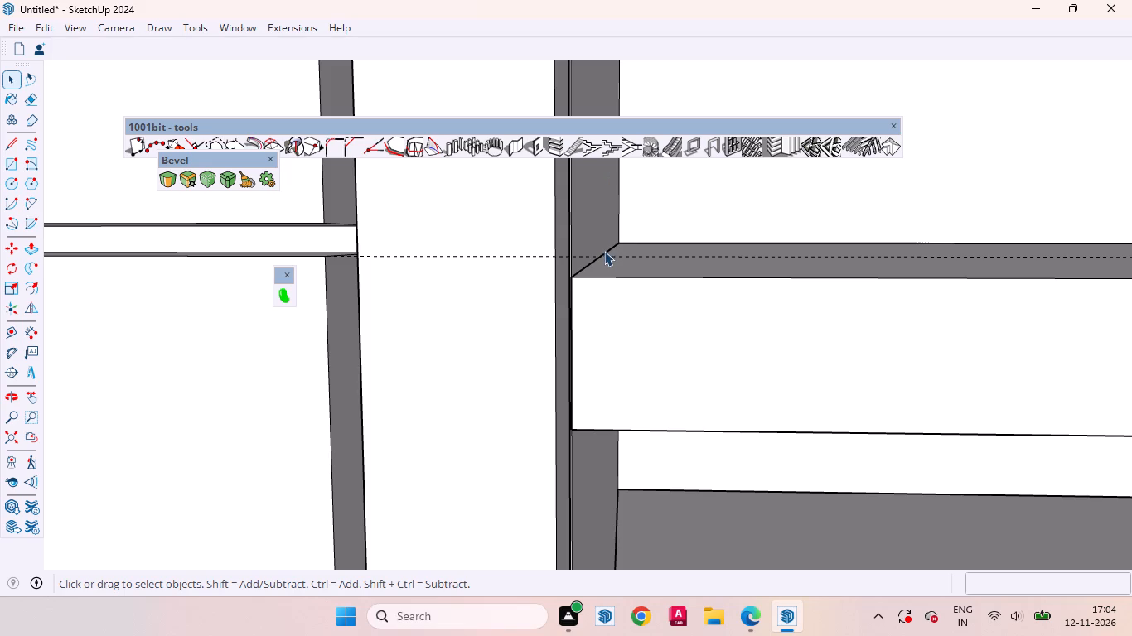
{"action": "left_click", "coordinate": [604, 256]}
{"action": "scroll", "coordinate": [618, 258], "scroll_direction": "up", "scroll_amount": 4}
{"action": "scroll", "coordinate": [612, 276], "scroll_direction": "down", "scroll_amount": 3}
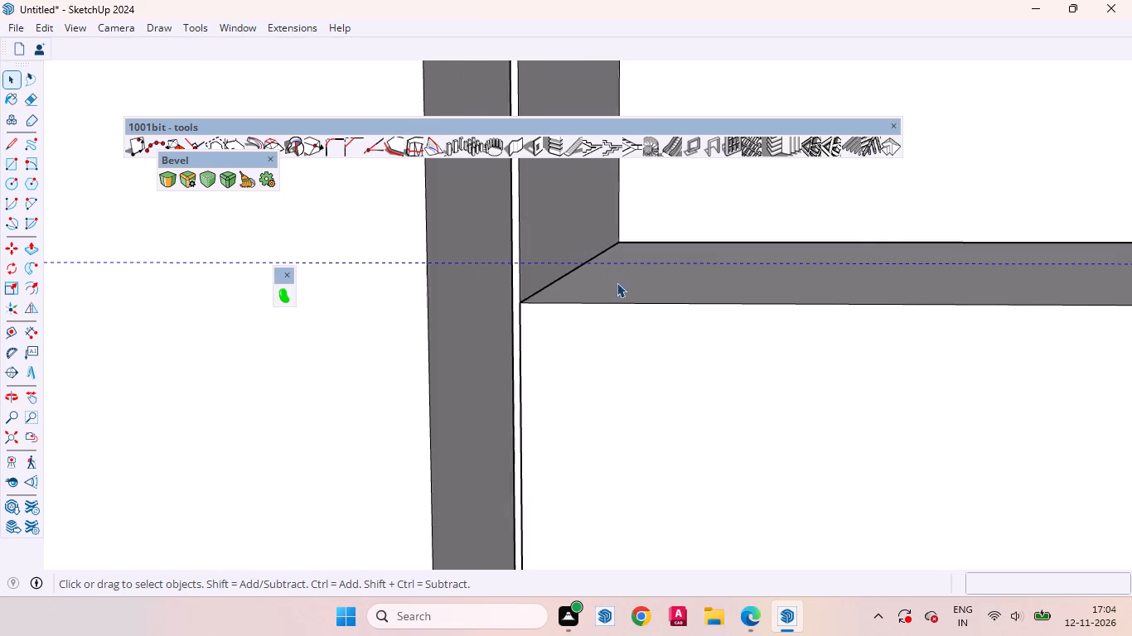
{"action": "key", "text": "m"}
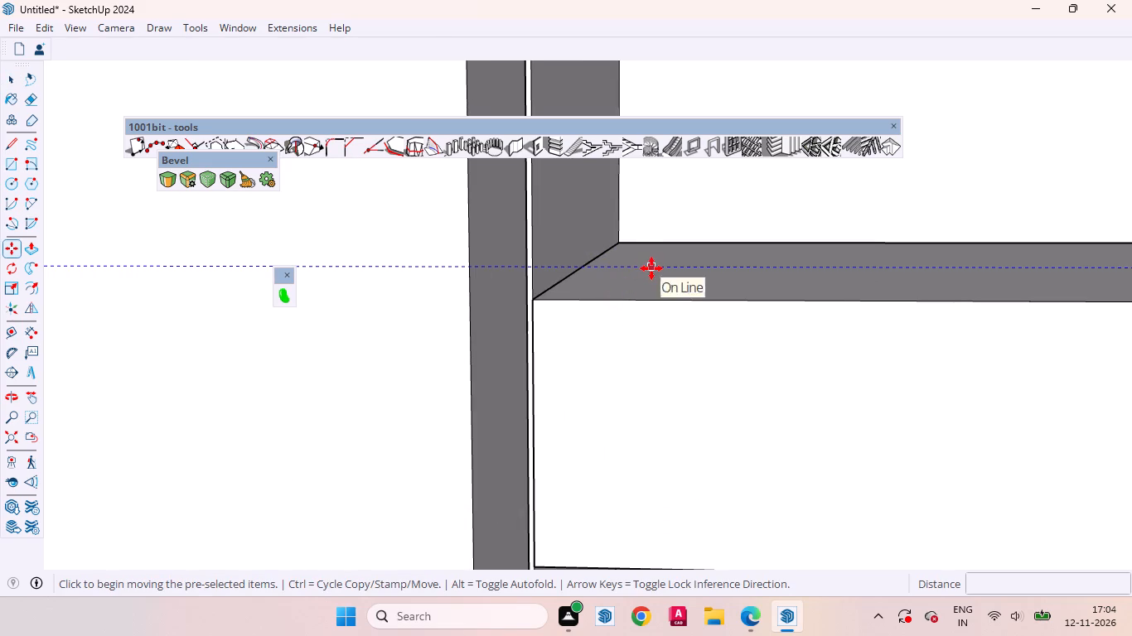
{"action": "left_click", "coordinate": [651, 268]}
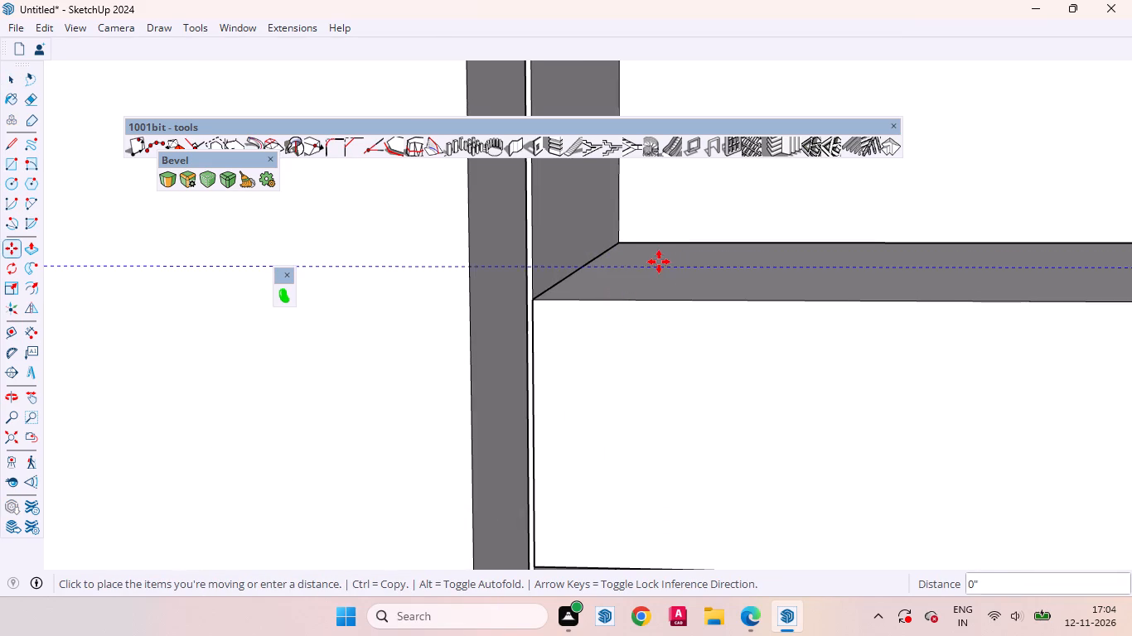
{"action": "scroll", "coordinate": [657, 263], "scroll_direction": "up", "scroll_amount": 5}
{"action": "scroll", "coordinate": [657, 263], "scroll_direction": "down", "scroll_amount": 4}
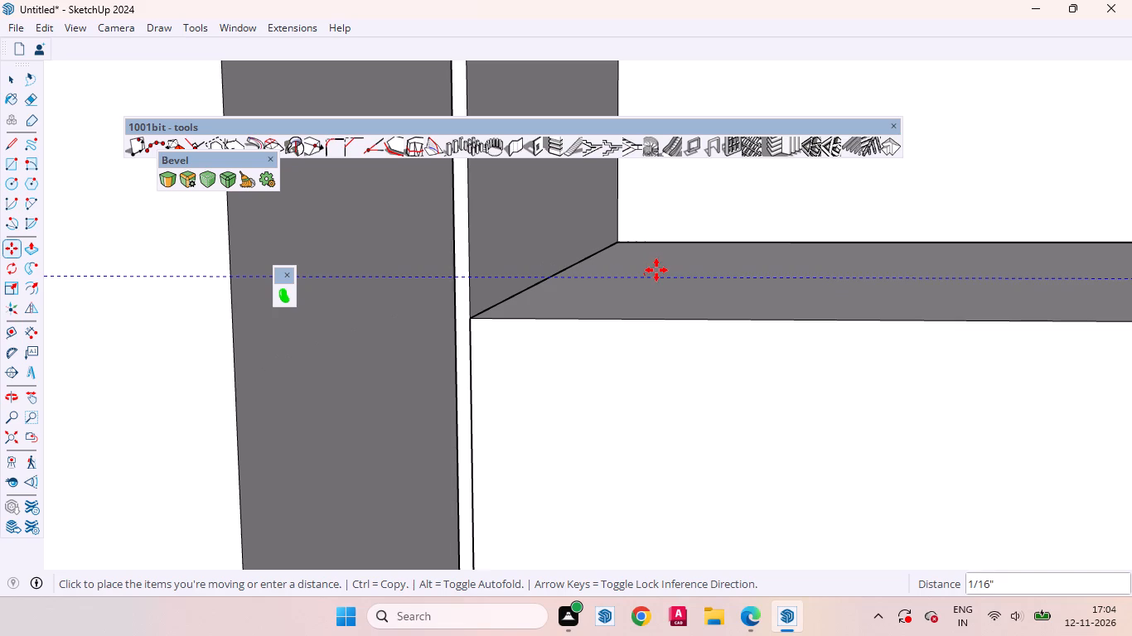
{"action": "key", "text": "Left"}
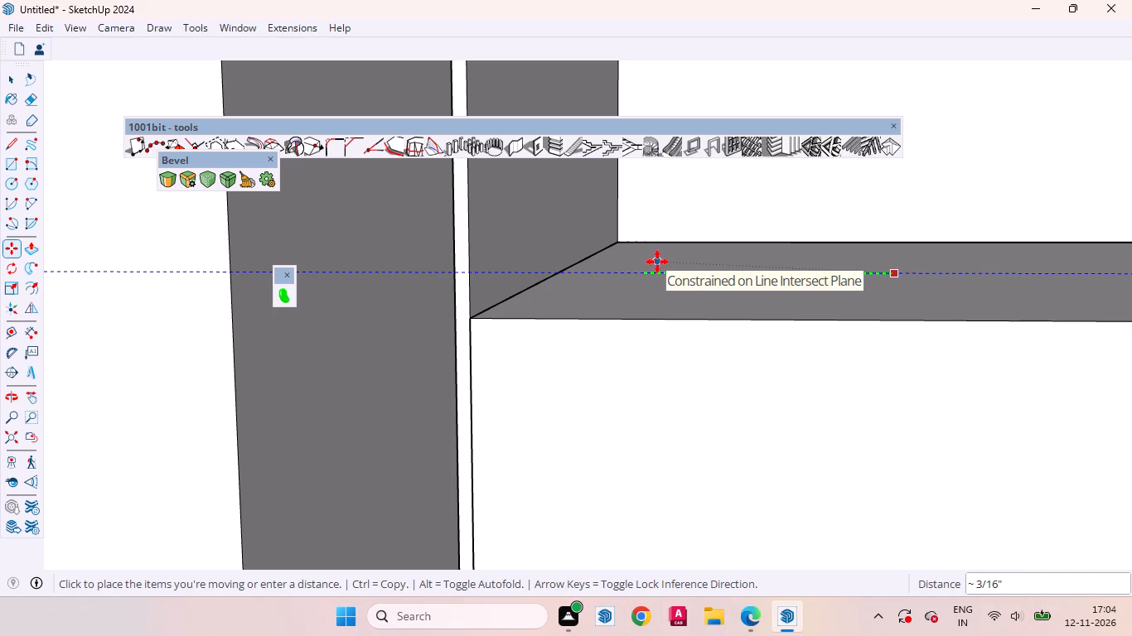
{"action": "key", "text": "Right"}
{"action": "scroll", "coordinate": [650, 276], "scroll_direction": "up", "scroll_amount": 3}
{"action": "scroll", "coordinate": [622, 296], "scroll_direction": "down", "scroll_amount": 3}
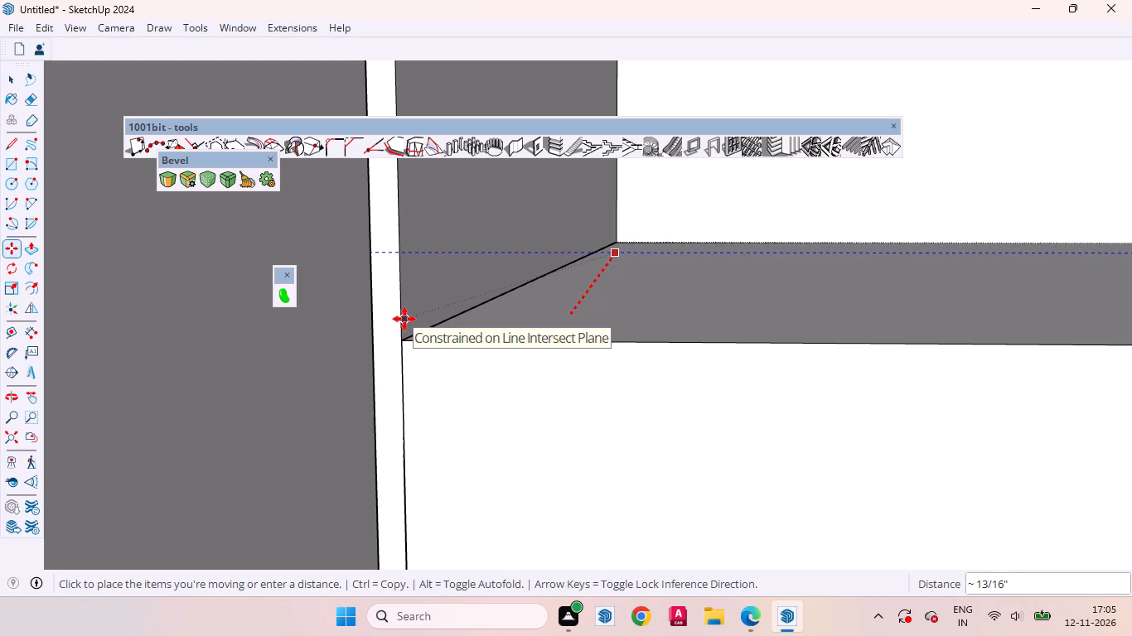
{"action": "left_click", "coordinate": [401, 320]}
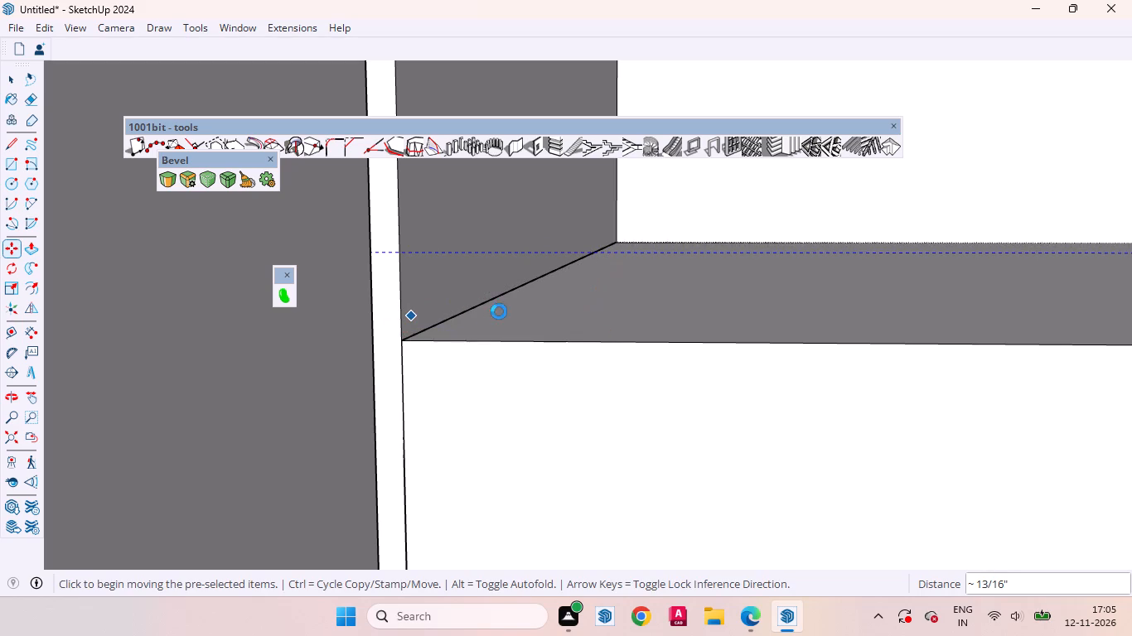
Move the shelf group upward so the middle of its front face sits level with the guide line.
{"action": "scroll", "coordinate": [590, 289], "scroll_direction": "down", "scroll_amount": 13}
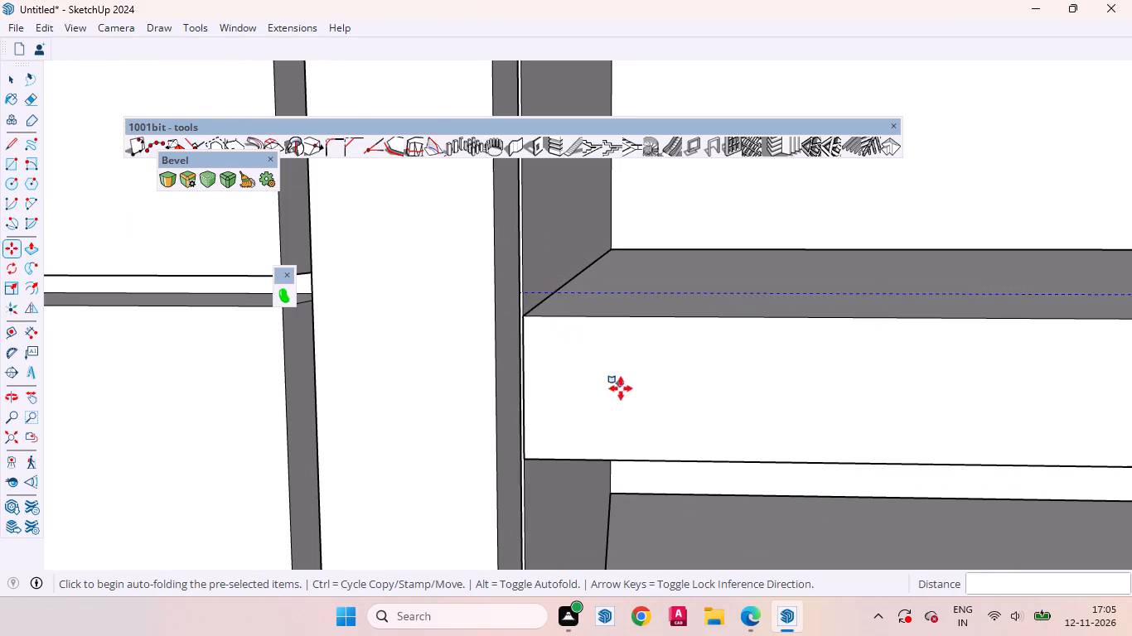
{"action": "key", "text": "space"}
{"action": "scroll", "coordinate": [550, 326], "scroll_direction": "down", "scroll_amount": 12}
{"action": "left_click", "coordinate": [611, 314]}
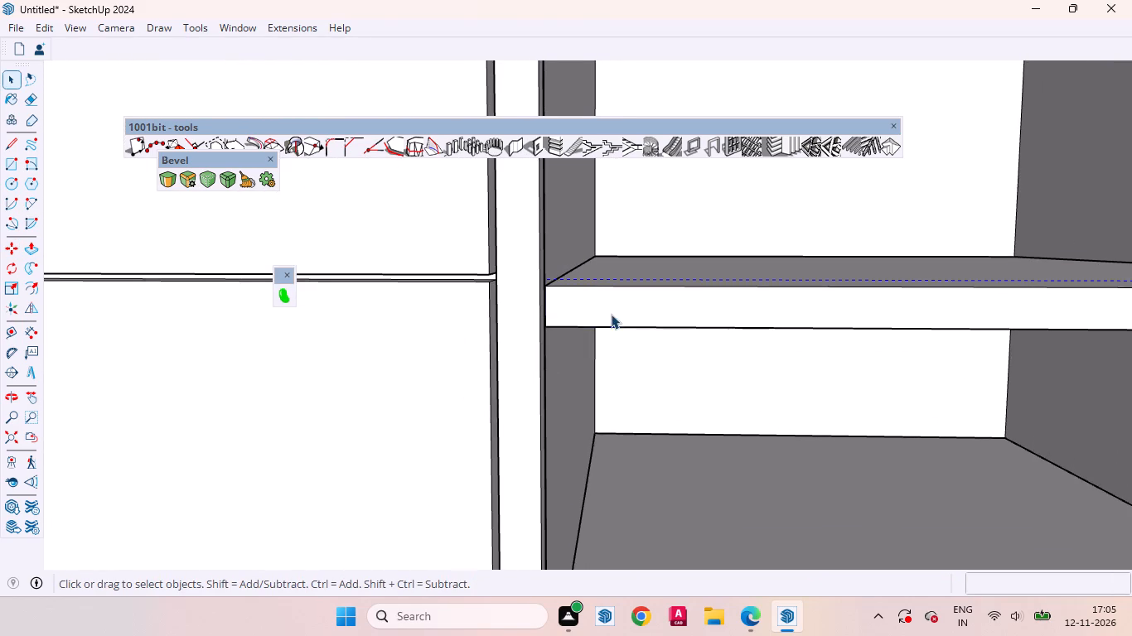
{"action": "scroll", "coordinate": [587, 314], "scroll_direction": "up", "scroll_amount": 8}
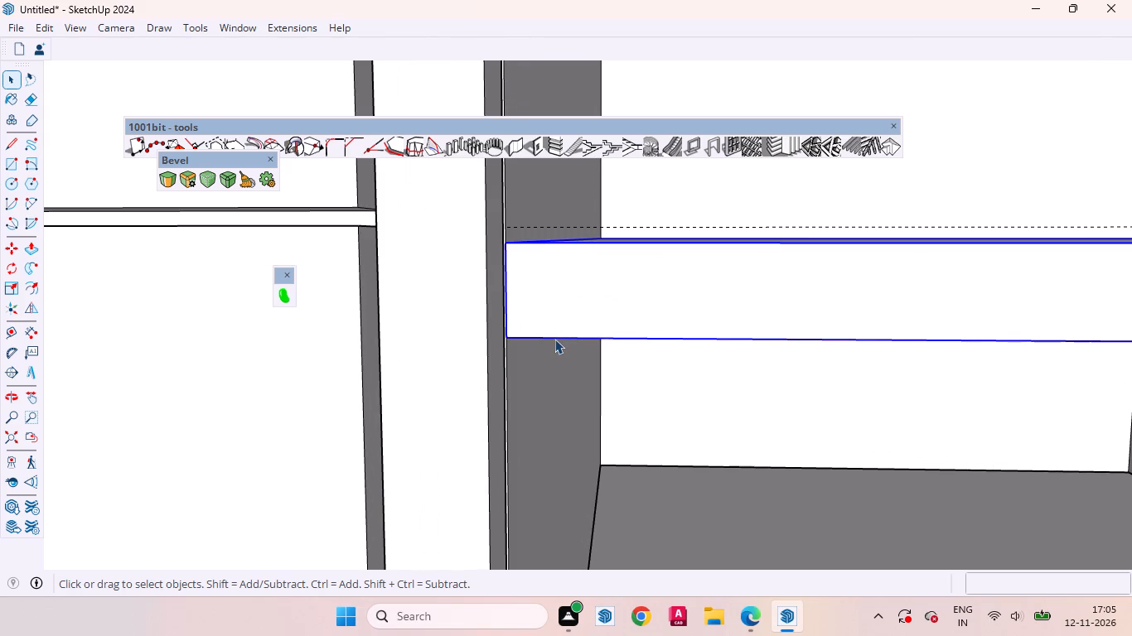
{"action": "key", "text": "m"}
{"action": "left_click", "coordinate": [507, 336]}
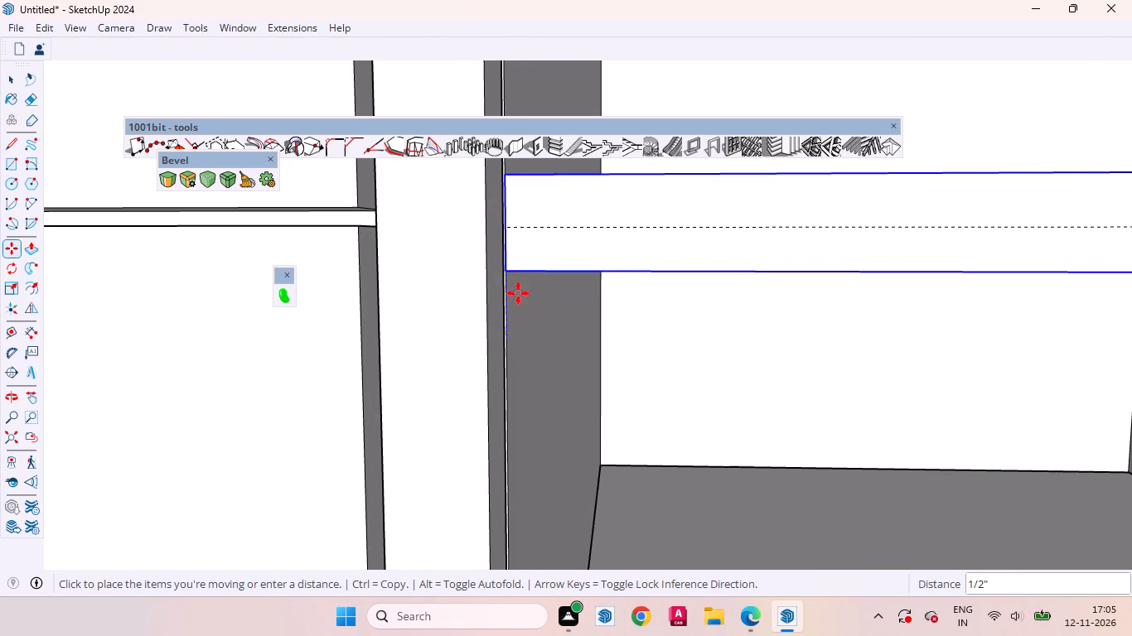
{"action": "left_click", "coordinate": [503, 326]}
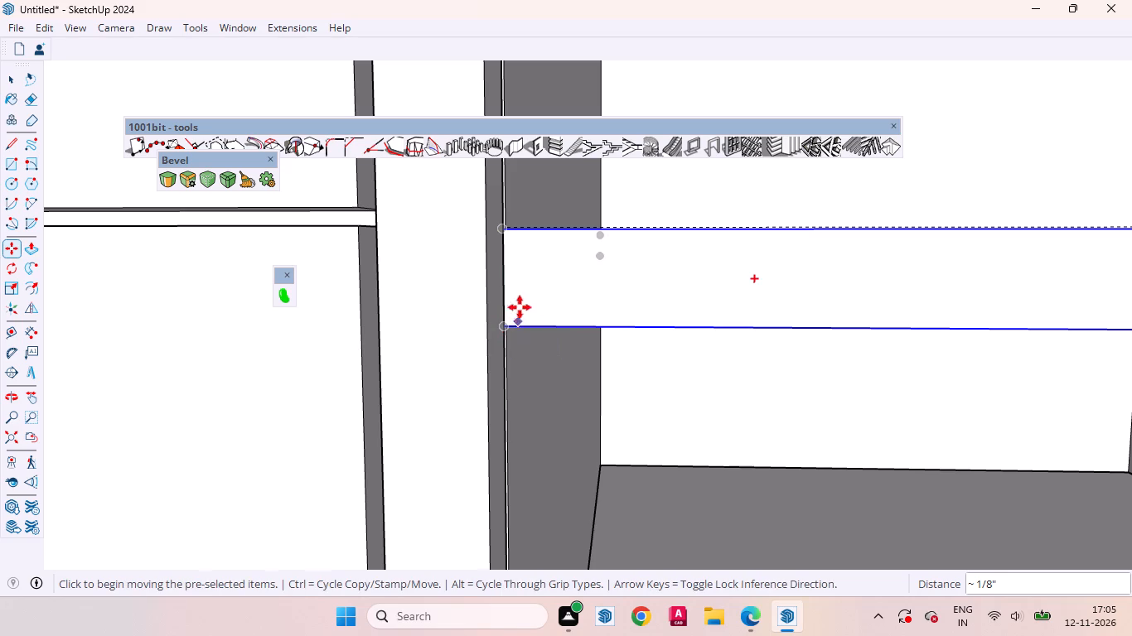
{"action": "left_click", "coordinate": [506, 276]}
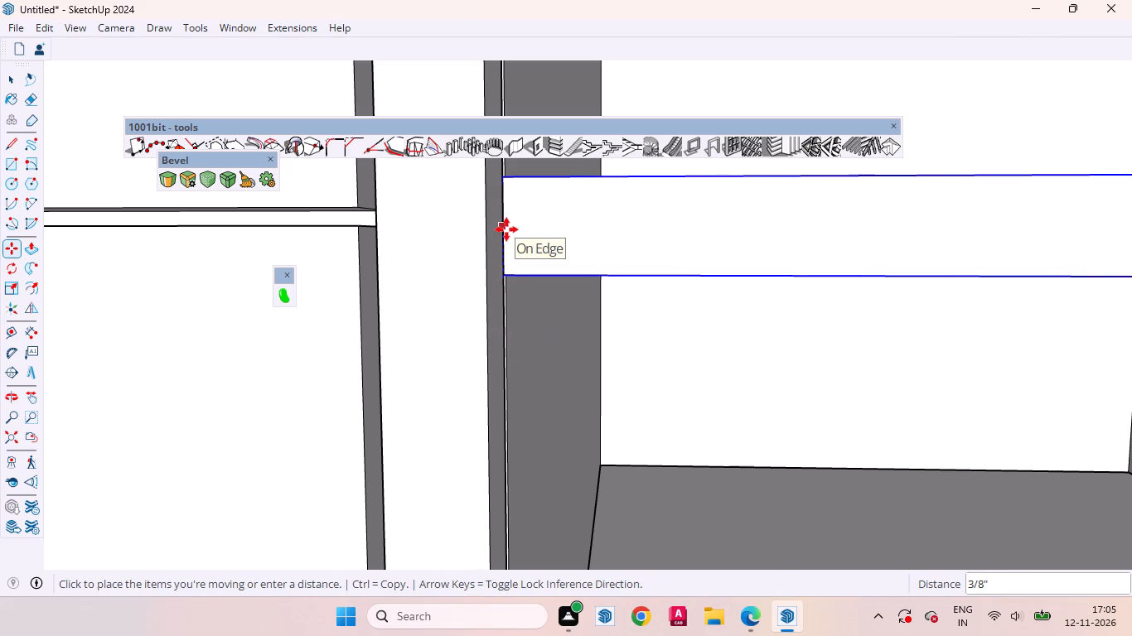
{"action": "scroll", "coordinate": [519, 238], "scroll_direction": "up", "scroll_amount": 12}
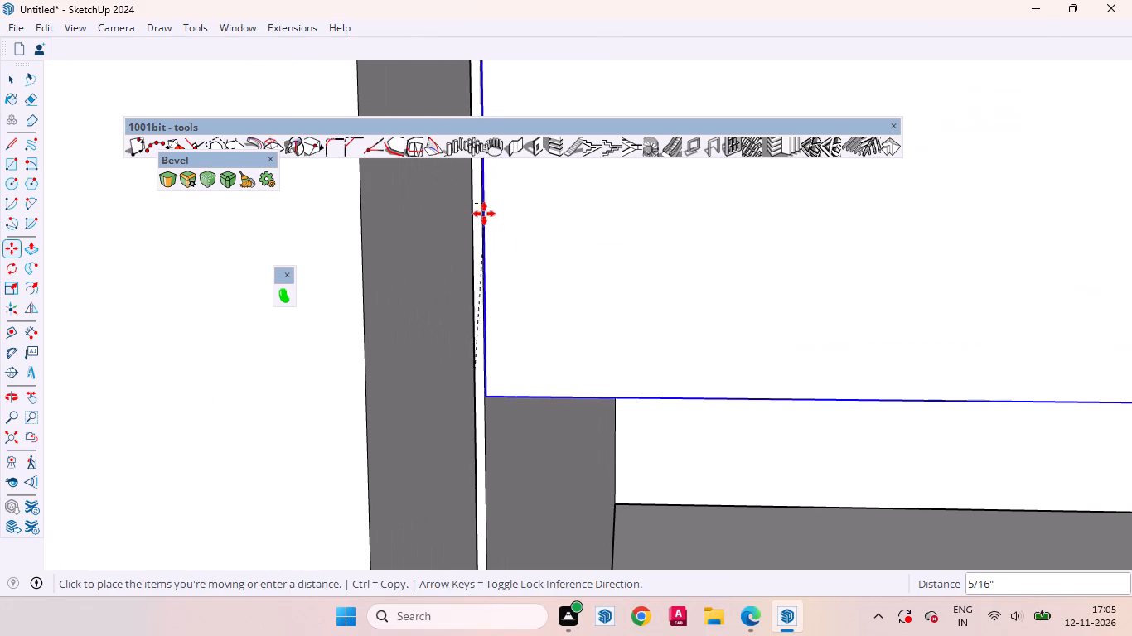
{"action": "left_click", "coordinate": [510, 221]}
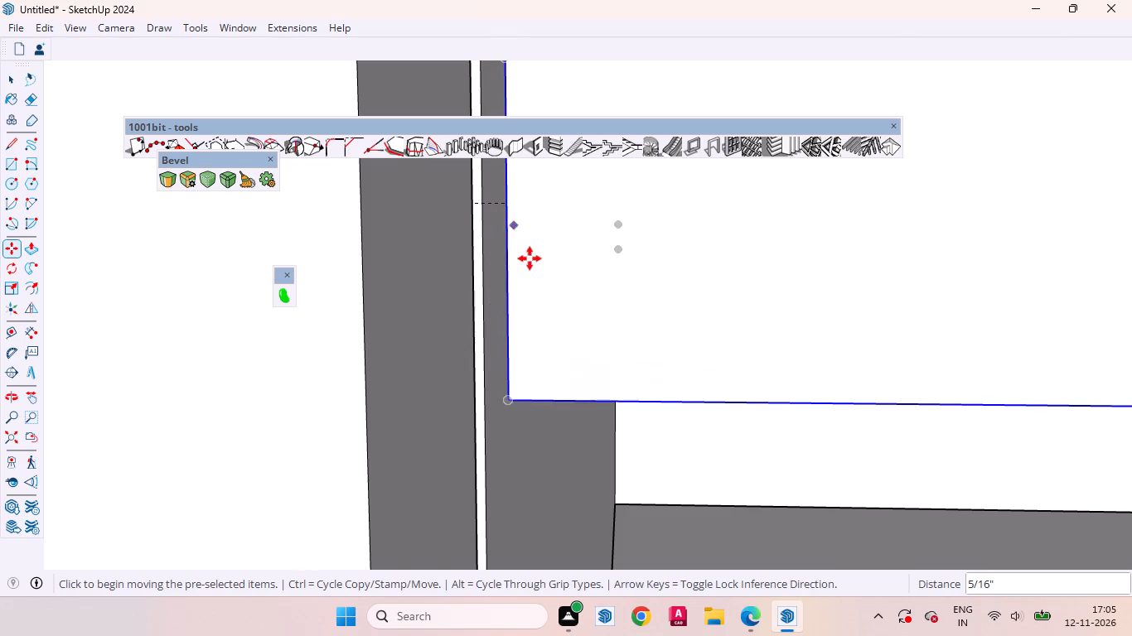
Nudge the shelf group so its front side edge meets the compartment's side panel edge, aligned with the guide line.
{"action": "scroll", "coordinate": [521, 249], "scroll_direction": "up", "scroll_amount": 5}
{"action": "middle_click_drag", "start_coordinate": [522, 225], "coordinate": [450, 356]}
{"action": "scroll", "coordinate": [578, 373], "scroll_direction": "down", "scroll_amount": 4}
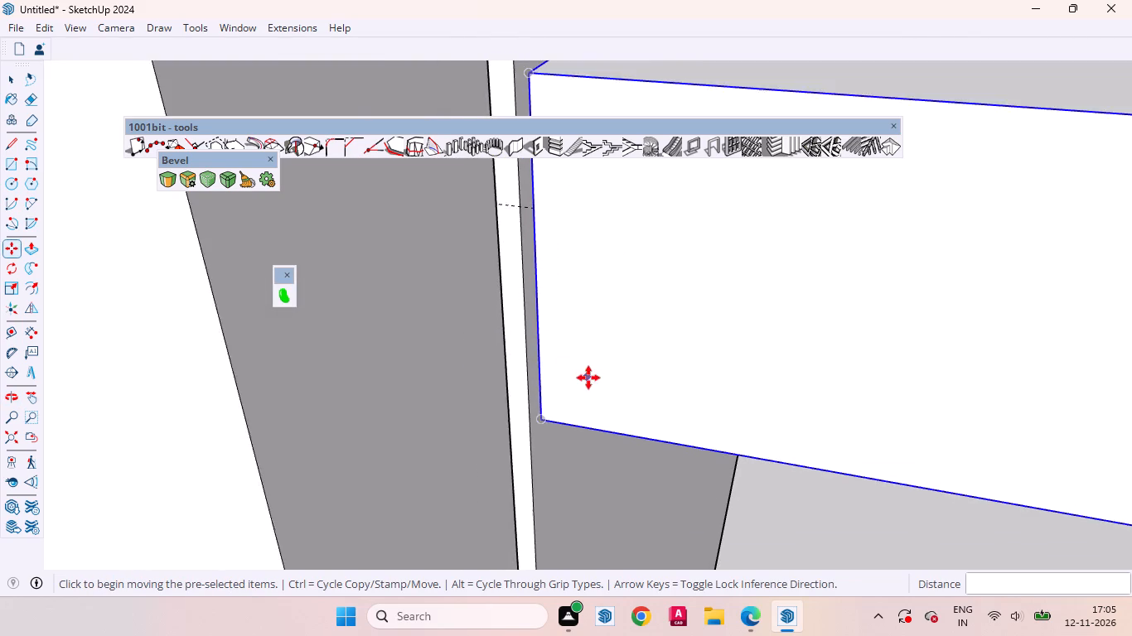
{"action": "scroll", "coordinate": [588, 378], "scroll_direction": "down", "scroll_amount": 10}
{"action": "middle_click_drag", "start_coordinate": [588, 364], "coordinate": [515, 295]}
{"action": "scroll", "coordinate": [585, 335], "scroll_direction": "up", "scroll_amount": 6}
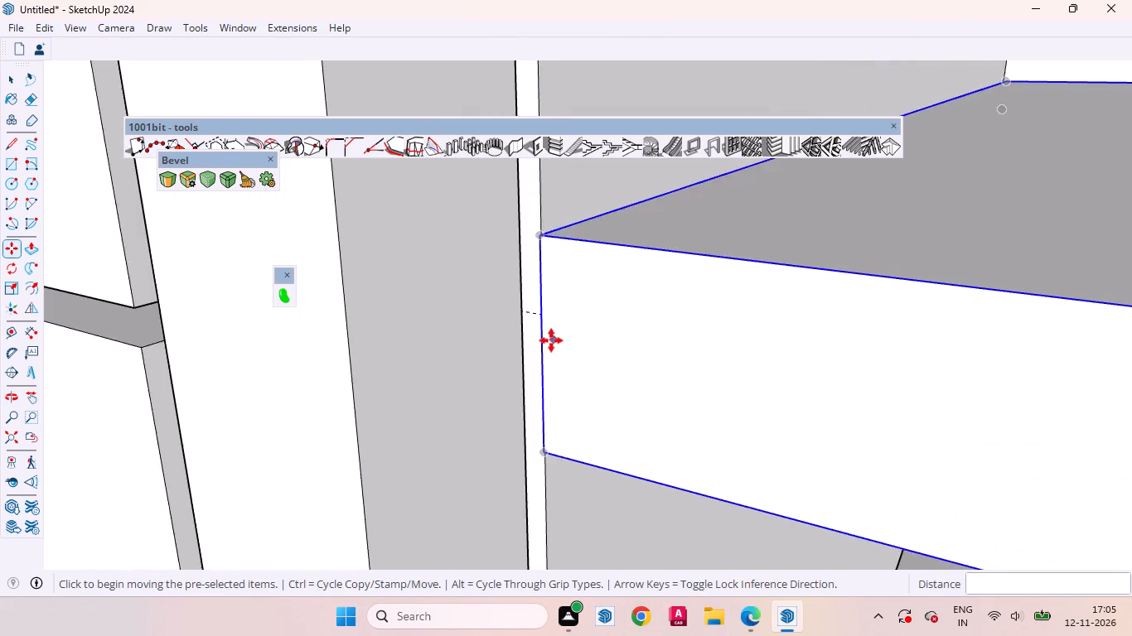
{"action": "scroll", "coordinate": [551, 340], "scroll_direction": "up", "scroll_amount": 2}
{"action": "left_click", "coordinate": [537, 353]}
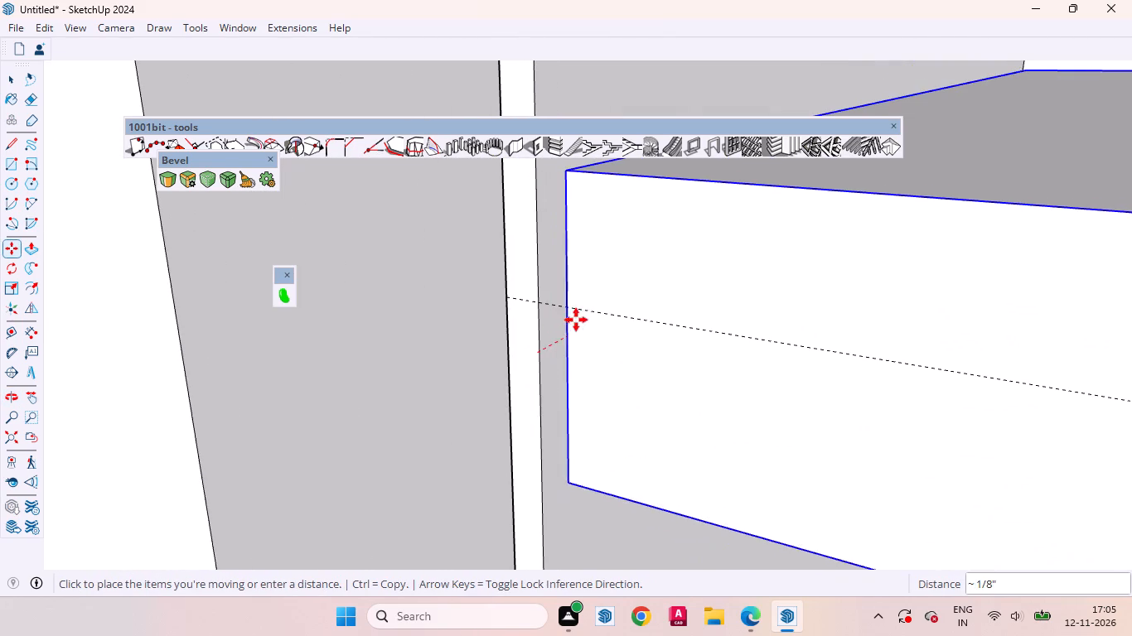
{"action": "left_click", "coordinate": [553, 307]}
{"action": "scroll", "coordinate": [553, 301], "scroll_direction": "up", "scroll_amount": 9}
{"action": "middle_click_drag", "start_coordinate": [564, 342], "coordinate": [513, 311]}
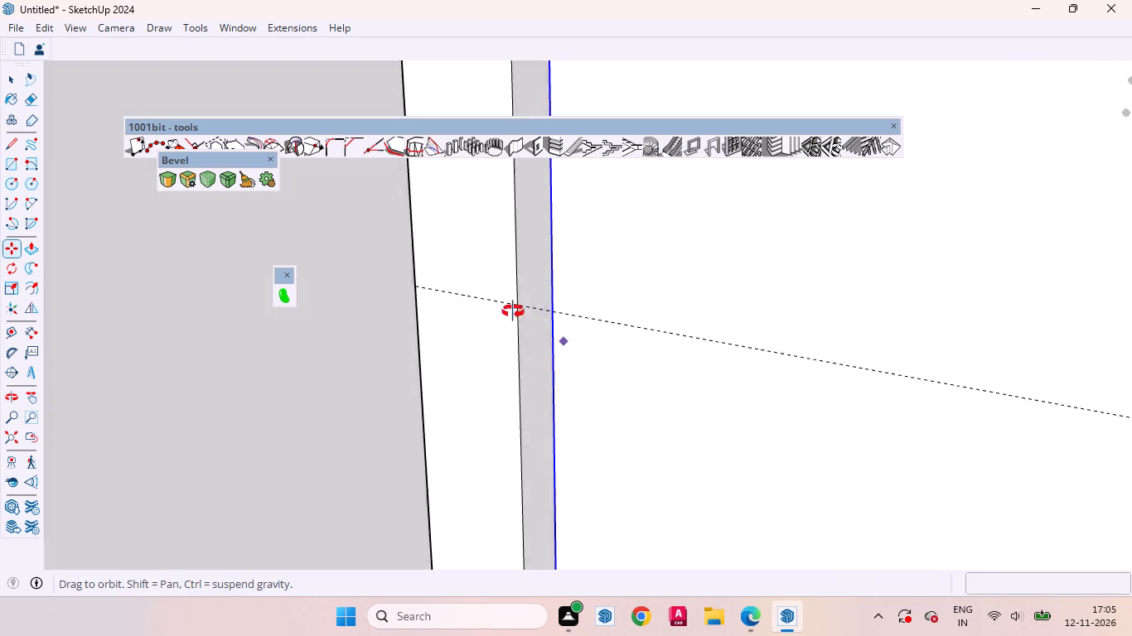
{"action": "middle_click_drag", "start_coordinate": [513, 311], "coordinate": [480, 251]}
{"action": "scroll", "coordinate": [544, 318], "scroll_direction": "up", "scroll_amount": 1}
{"action": "middle_click_drag", "start_coordinate": [549, 320], "coordinate": [660, 369]}
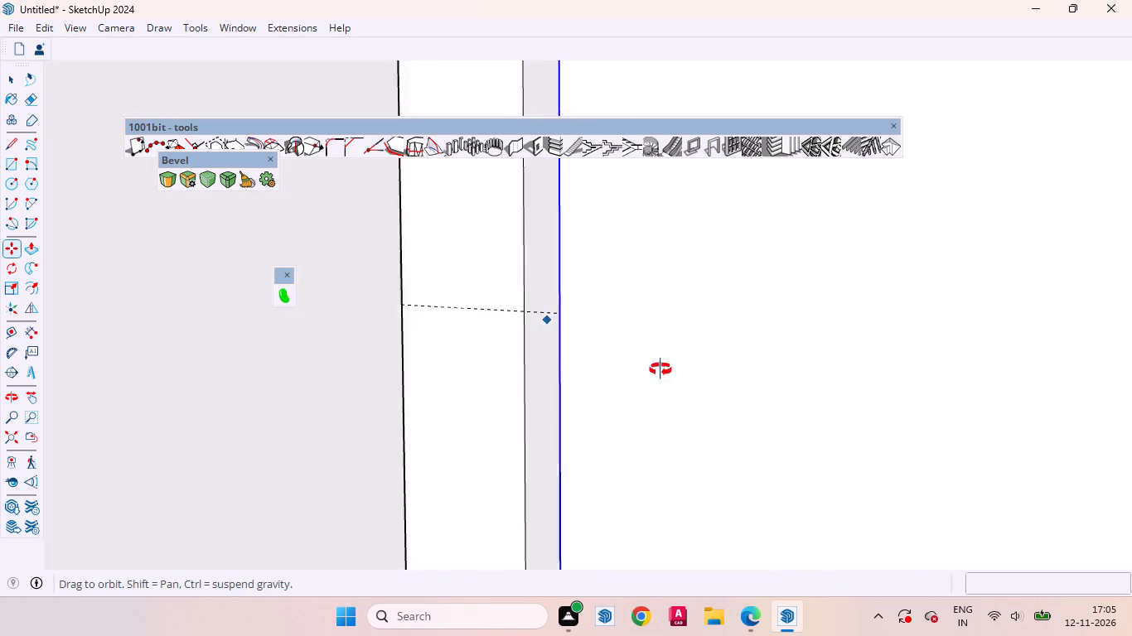
{"action": "middle_click_drag", "start_coordinate": [660, 369], "coordinate": [766, 459]}
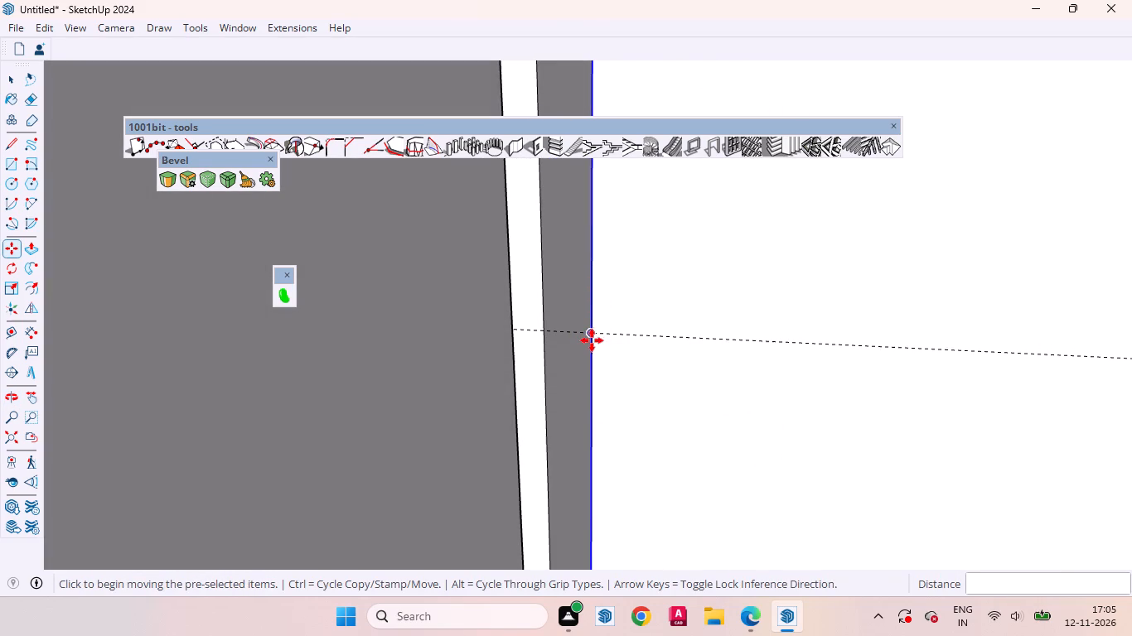
{"action": "left_click", "coordinate": [592, 340]}
{"action": "left_click", "coordinate": [549, 335]}
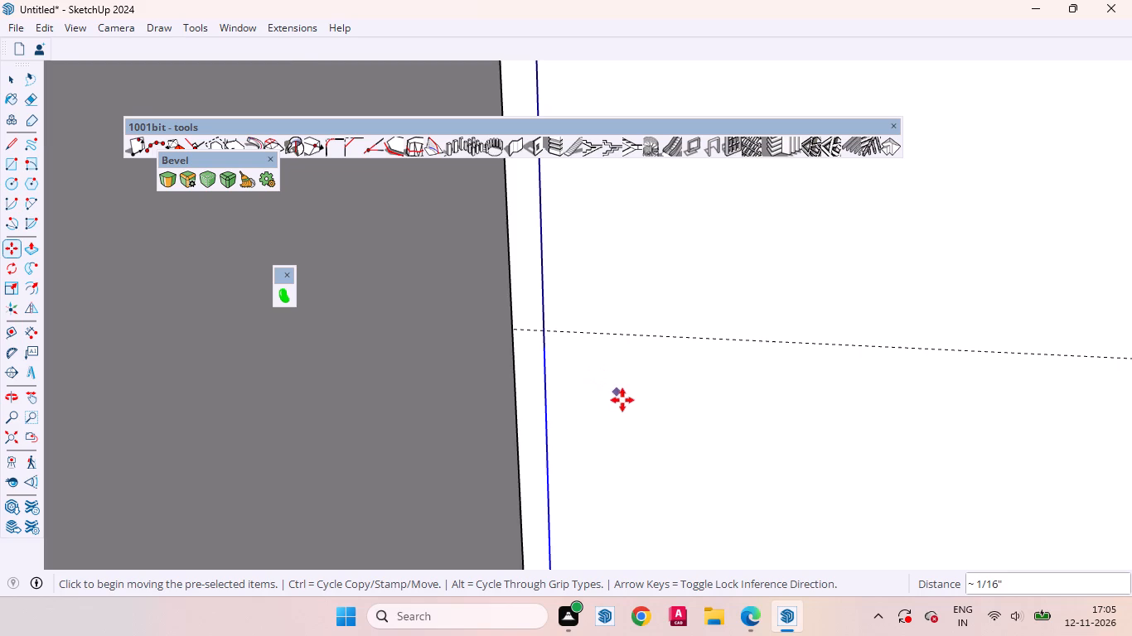
{"action": "scroll", "coordinate": [573, 393], "scroll_direction": "down", "scroll_amount": 20}
{"action": "scroll", "coordinate": [573, 393], "scroll_direction": "down", "scroll_amount": 2}
{"action": "left_click", "coordinate": [607, 332]}
{"action": "key", "text": "space"}
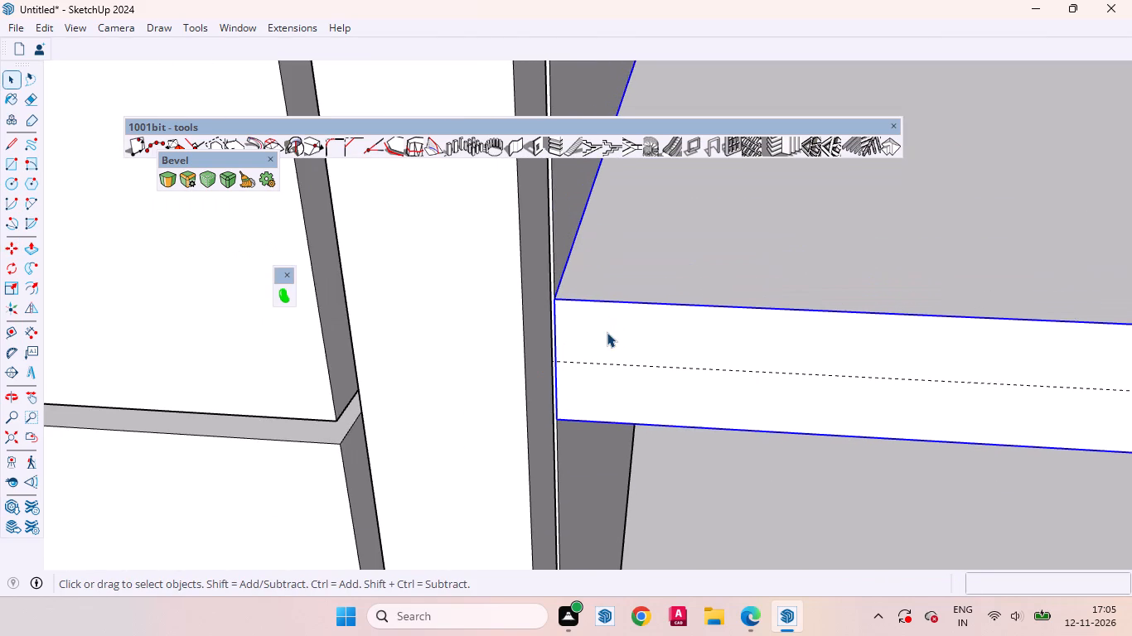
Erase the guide line running across the shelf's front face.
{"action": "scroll", "coordinate": [600, 332], "scroll_direction": "down", "scroll_amount": 20}
{"action": "scroll", "coordinate": [600, 332], "scroll_direction": "down", "scroll_amount": 14}
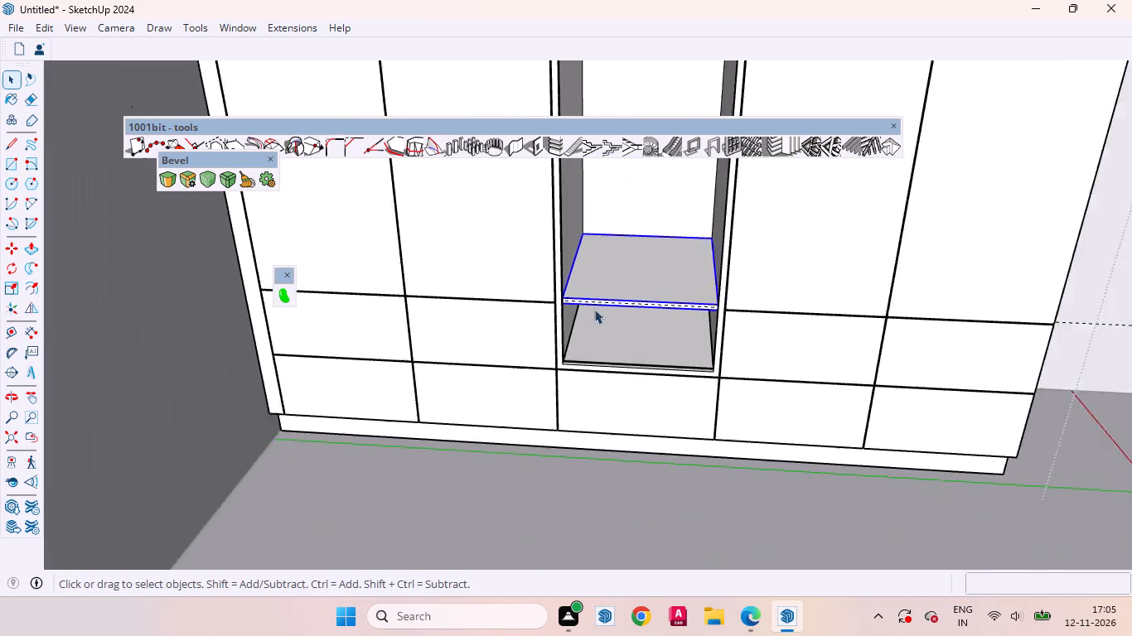
{"action": "scroll", "coordinate": [594, 309], "scroll_direction": "down", "scroll_amount": 9}
{"action": "scroll", "coordinate": [637, 318], "scroll_direction": "up", "scroll_amount": 15}
{"action": "middle_click_drag", "start_coordinate": [593, 344], "coordinate": [420, 328]}
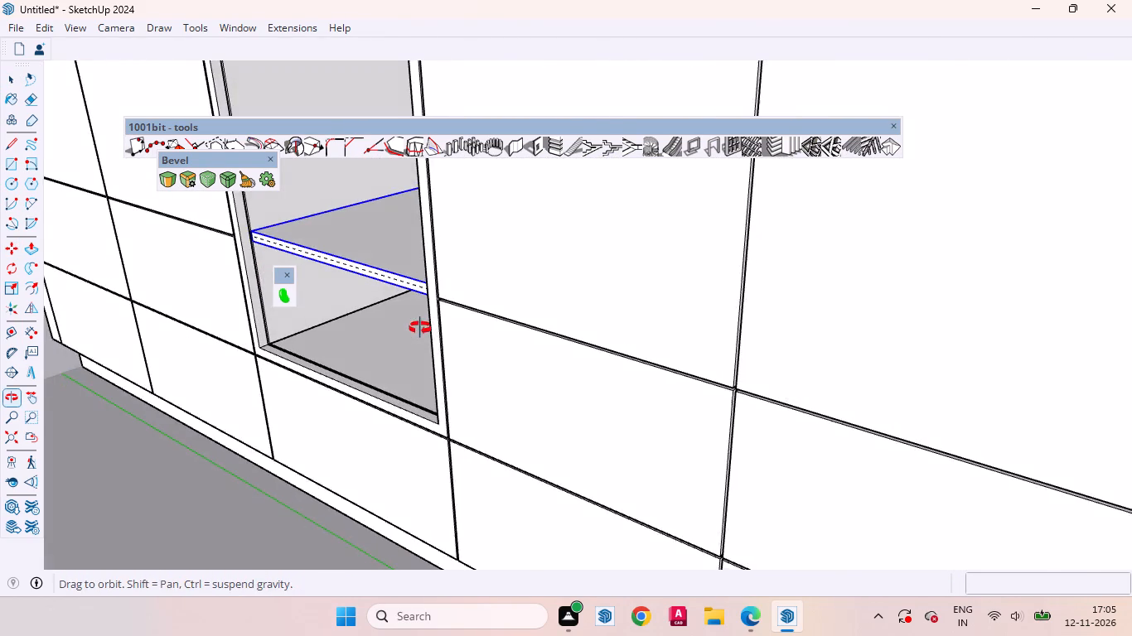
{"action": "middle_click_drag", "start_coordinate": [420, 328], "coordinate": [424, 328]}
{"action": "scroll", "coordinate": [301, 253], "scroll_direction": "up", "scroll_amount": 19}
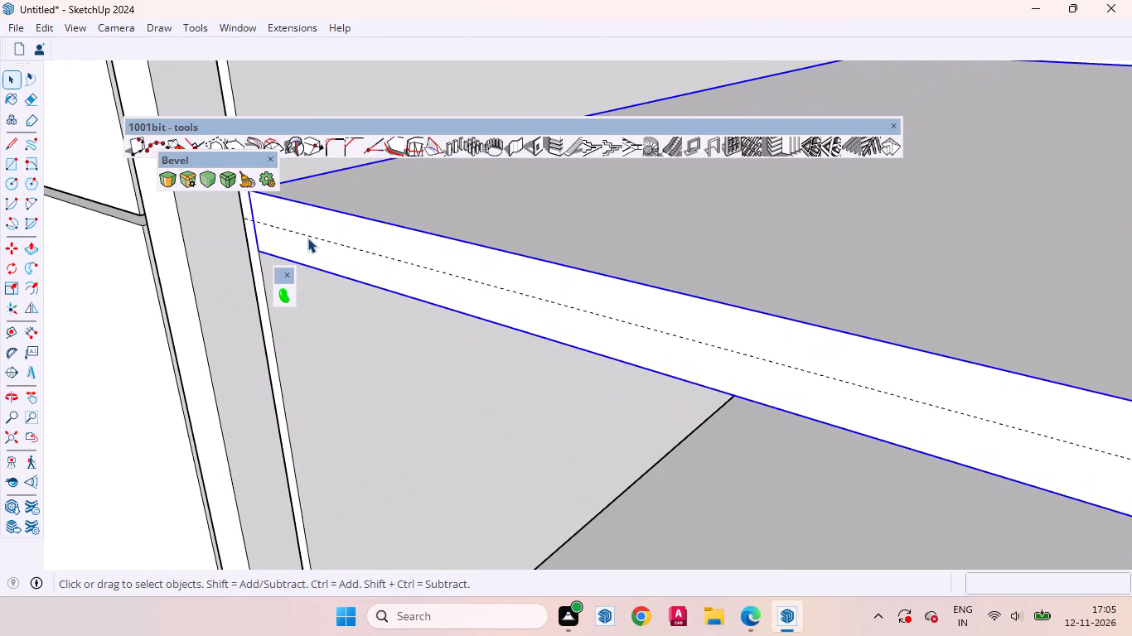
{"action": "left_click", "coordinate": [307, 238]}
{"action": "right_click", "coordinate": [307, 238]}
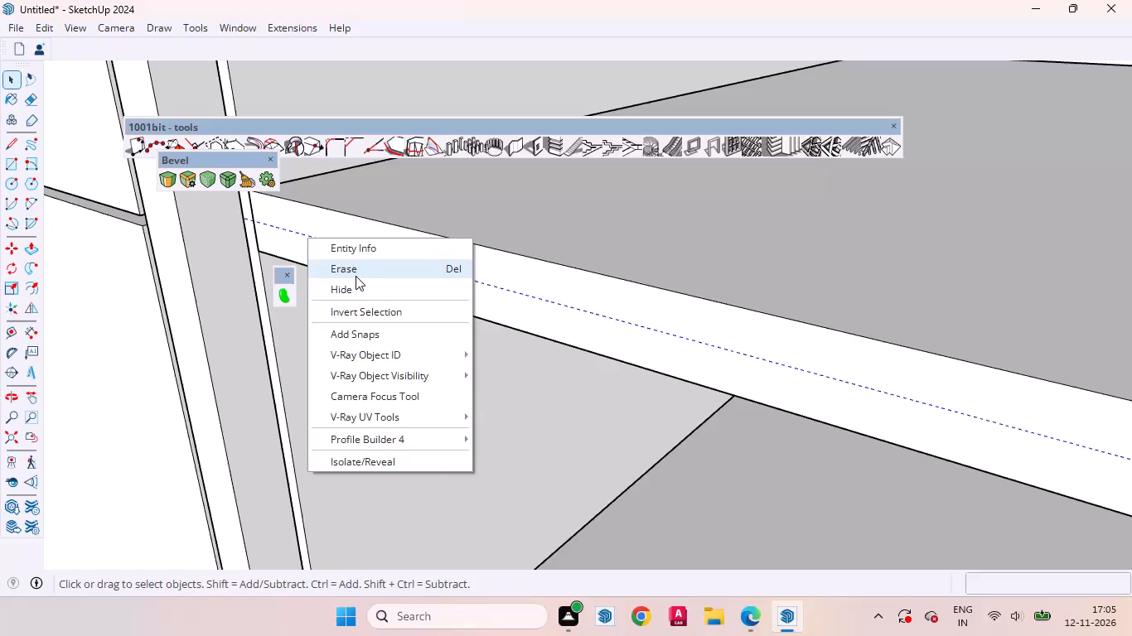
{"action": "left_click", "coordinate": [356, 276]}
Open the shelf group, push its front face inward 12 mm with Push/Pull, and exit the group.
{"action": "left_click", "coordinate": [346, 253]}
{"action": "double_click", "coordinate": [346, 253]}
{"action": "left_click", "coordinate": [378, 281]}
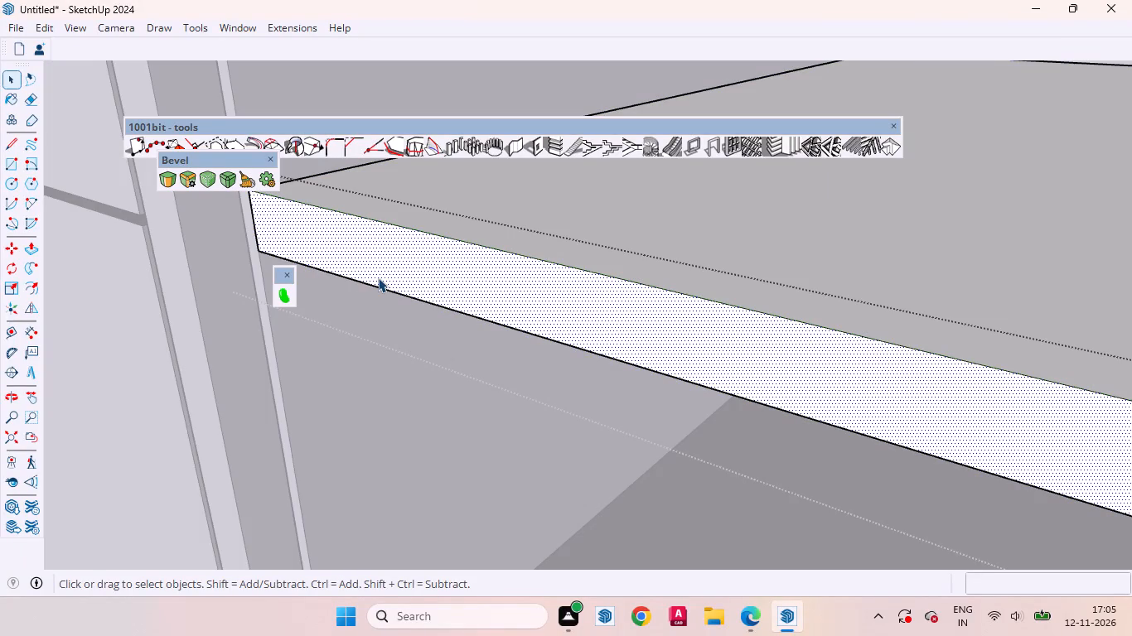
{"action": "key", "text": "p"}
{"action": "left_click", "coordinate": [378, 277]}
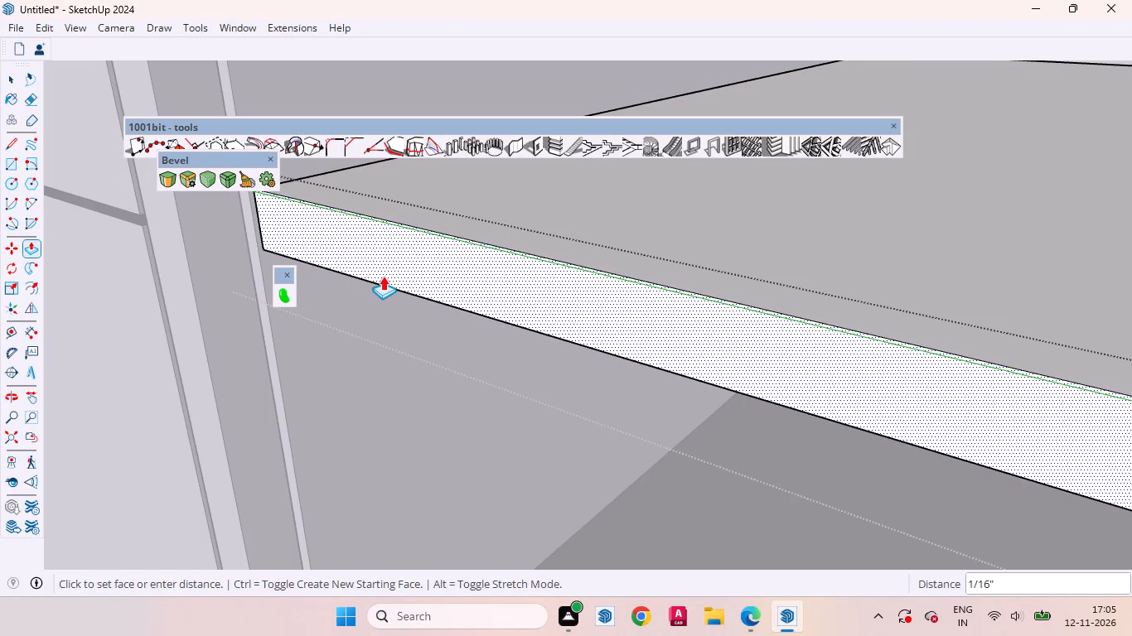
{"action": "type", "text": "12mm"}
{"action": "key", "text": "Return"}
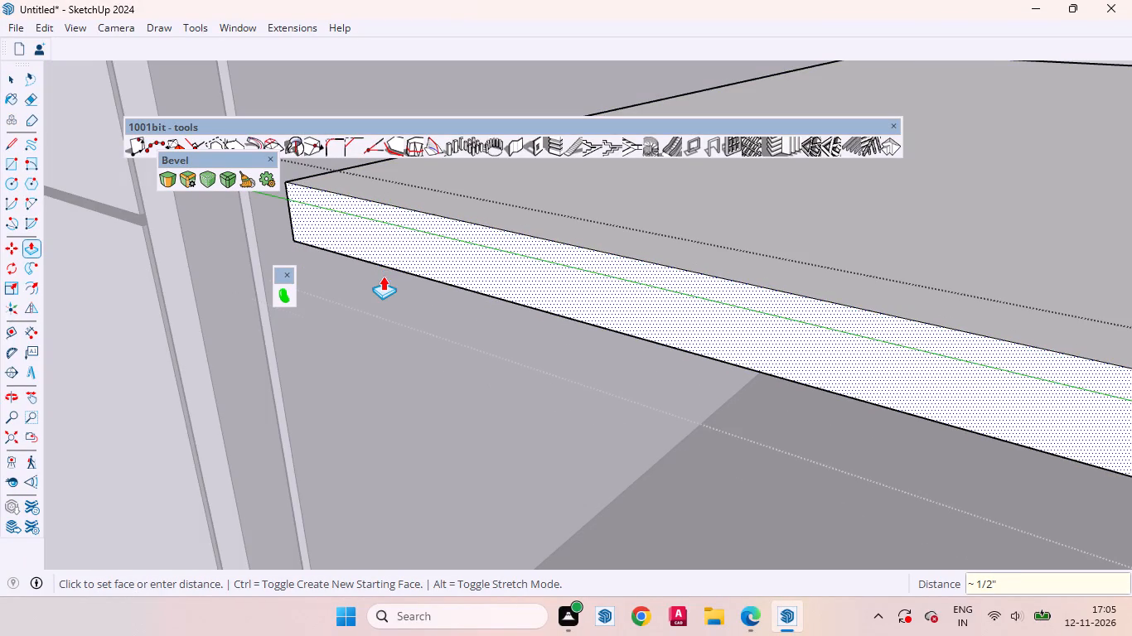
{"action": "key", "text": "space"}
{"action": "scroll", "coordinate": [510, 317], "scroll_direction": "down", "scroll_amount": 7}
{"action": "scroll", "coordinate": [469, 311], "scroll_direction": "up", "scroll_amount": 1}
{"action": "scroll", "coordinate": [478, 306], "scroll_direction": "down", "scroll_amount": 17}
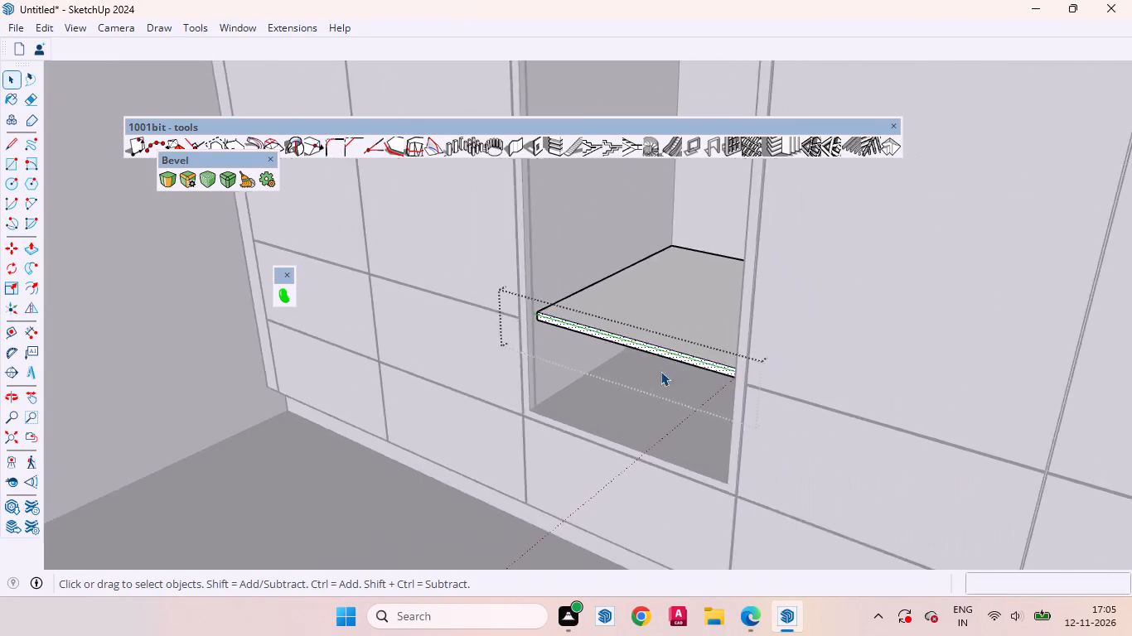
{"action": "scroll", "coordinate": [660, 371], "scroll_direction": "down", "scroll_amount": 20}
{"action": "scroll", "coordinate": [660, 371], "scroll_direction": "down", "scroll_amount": 3}
{"action": "left_click", "coordinate": [878, 493]}
{"action": "scroll", "coordinate": [624, 343], "scroll_direction": "up", "scroll_amount": 3}
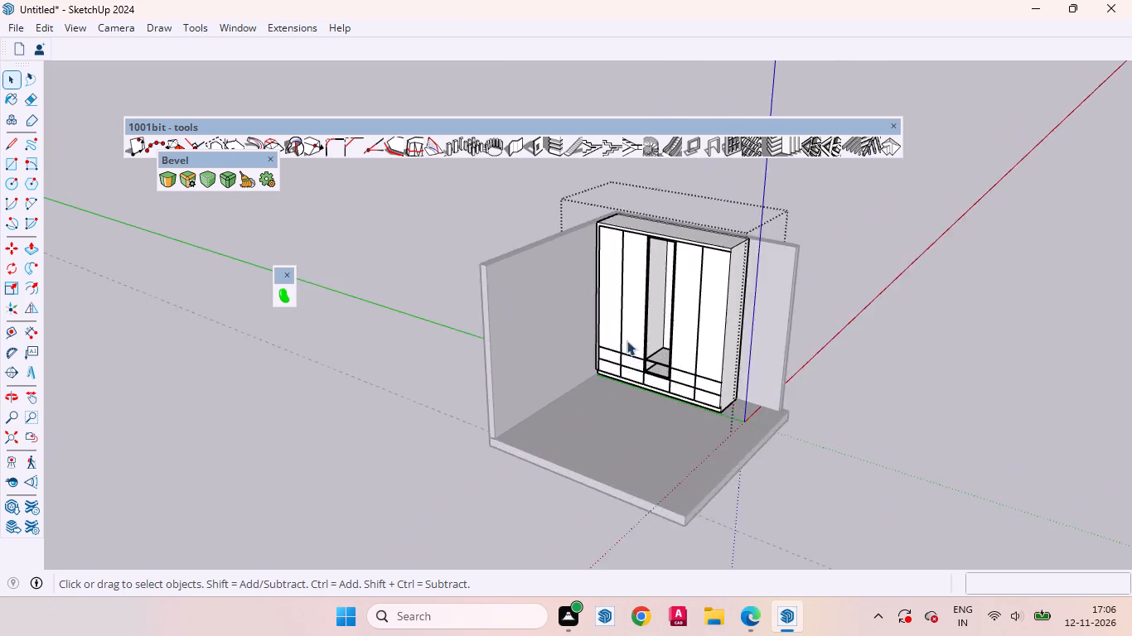
{"action": "scroll", "coordinate": [626, 340], "scroll_direction": "up", "scroll_amount": 5}
{"action": "middle_click_drag", "start_coordinate": [598, 393], "coordinate": [783, 288]}
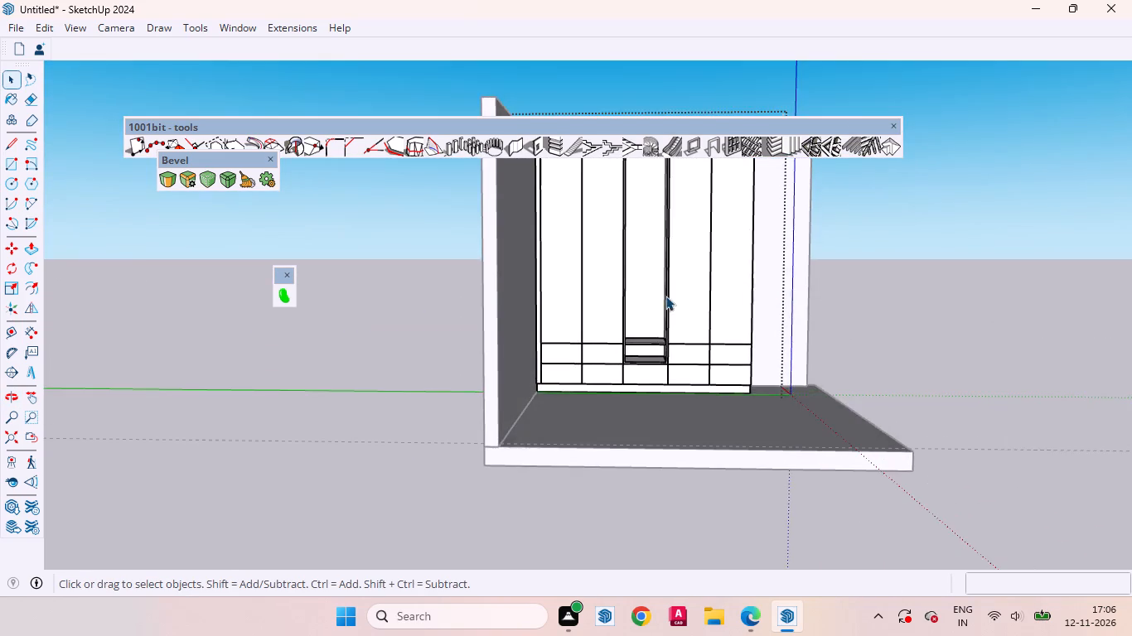
Examine the set-back shelf in the wardrobe's middle compartment from below, from the front and from above.
{"action": "scroll", "coordinate": [667, 304], "scroll_direction": "up", "scroll_amount": 8}
{"action": "scroll", "coordinate": [641, 393], "scroll_direction": "up", "scroll_amount": 9}
{"action": "middle_click_drag", "start_coordinate": [559, 379], "coordinate": [491, 330]}
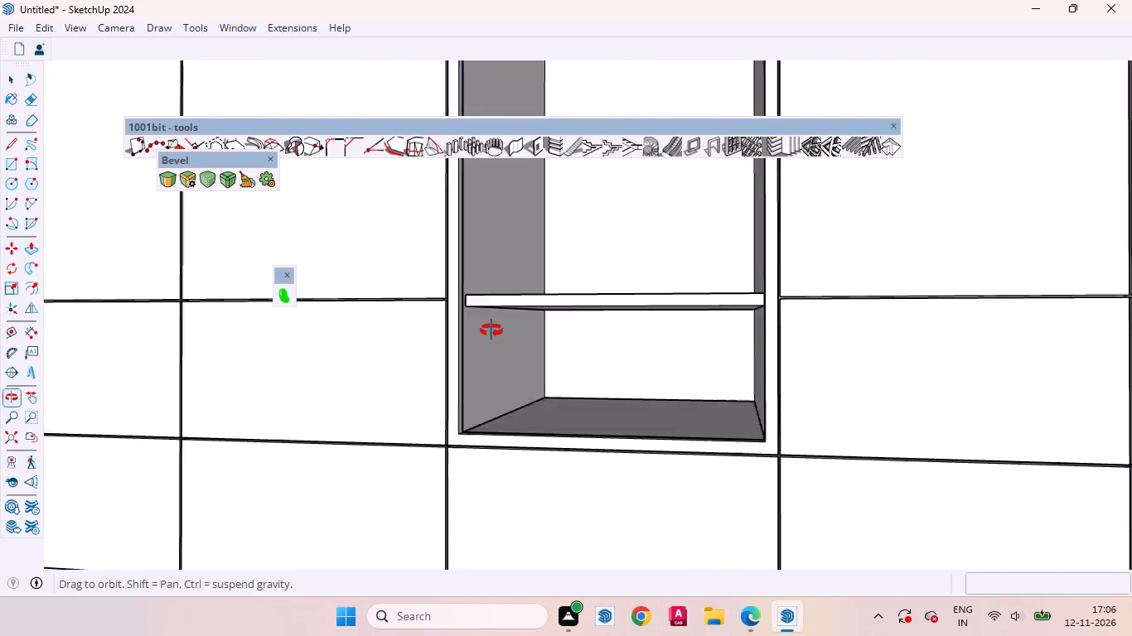
{"action": "middle_click_drag", "start_coordinate": [491, 330], "coordinate": [490, 326]}
{"action": "scroll", "coordinate": [446, 282], "scroll_direction": "up", "scroll_amount": 12}
{"action": "scroll", "coordinate": [581, 302], "scroll_direction": "down", "scroll_amount": 3}
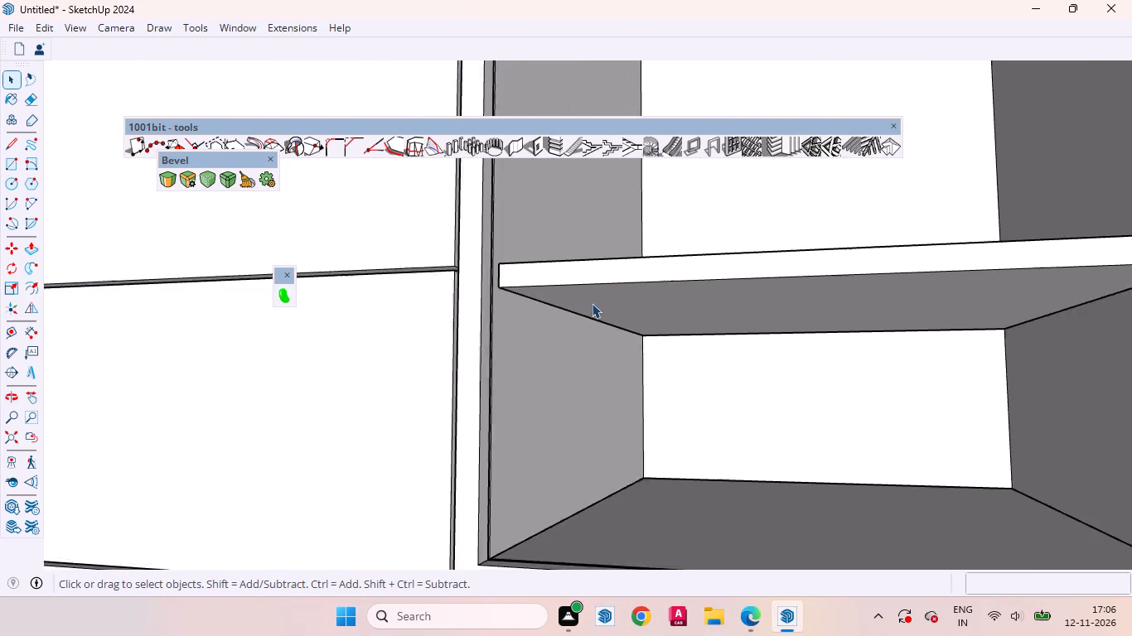
{"action": "scroll", "coordinate": [592, 303], "scroll_direction": "down", "scroll_amount": 20}
{"action": "scroll", "coordinate": [592, 303], "scroll_direction": "down", "scroll_amount": 6}
{"action": "left_click", "coordinate": [917, 321]}
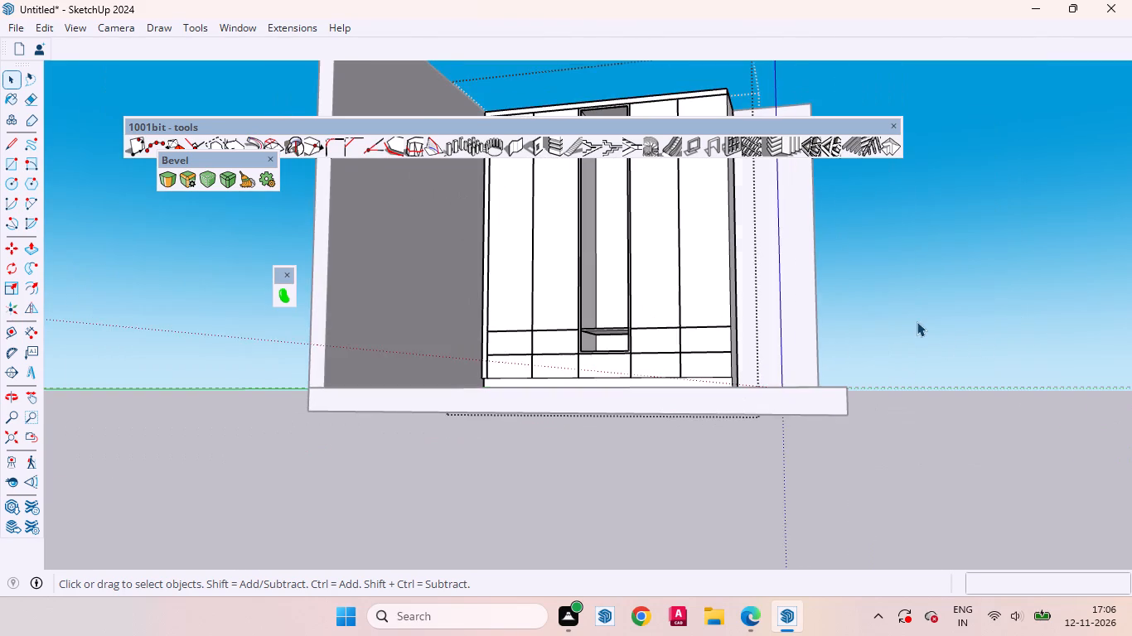
{"action": "middle_click_drag", "start_coordinate": [621, 322], "coordinate": [711, 446]}
{"action": "scroll", "coordinate": [585, 289], "scroll_direction": "up", "scroll_amount": 8}
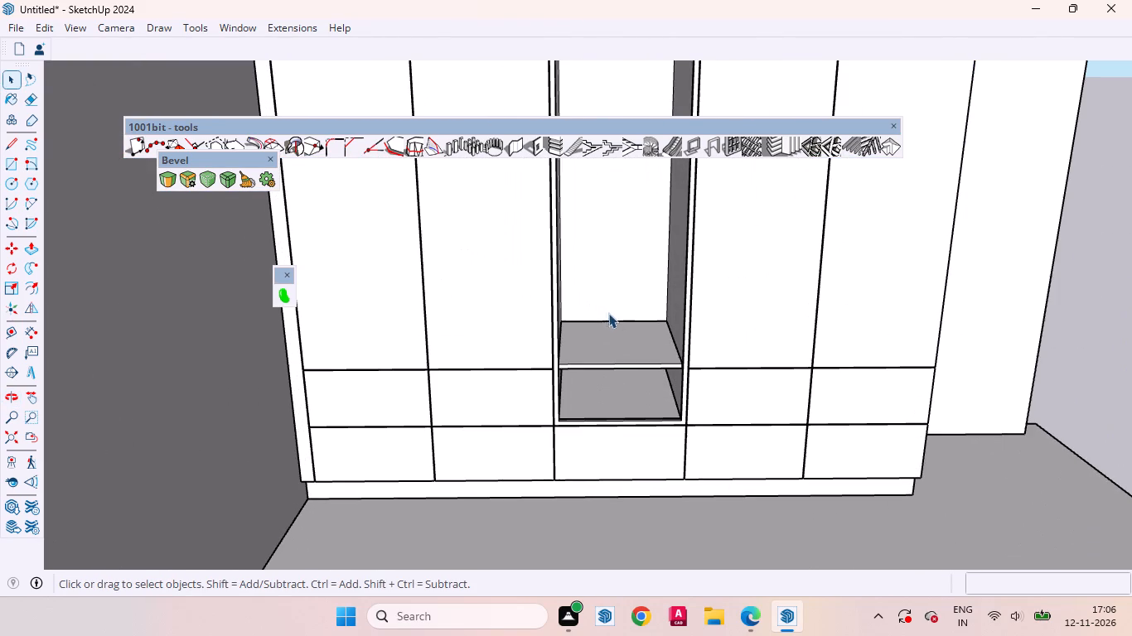
{"action": "middle_click_drag", "start_coordinate": [617, 381], "coordinate": [559, 405]}
{"action": "scroll", "coordinate": [564, 350], "scroll_direction": "up", "scroll_amount": 4}
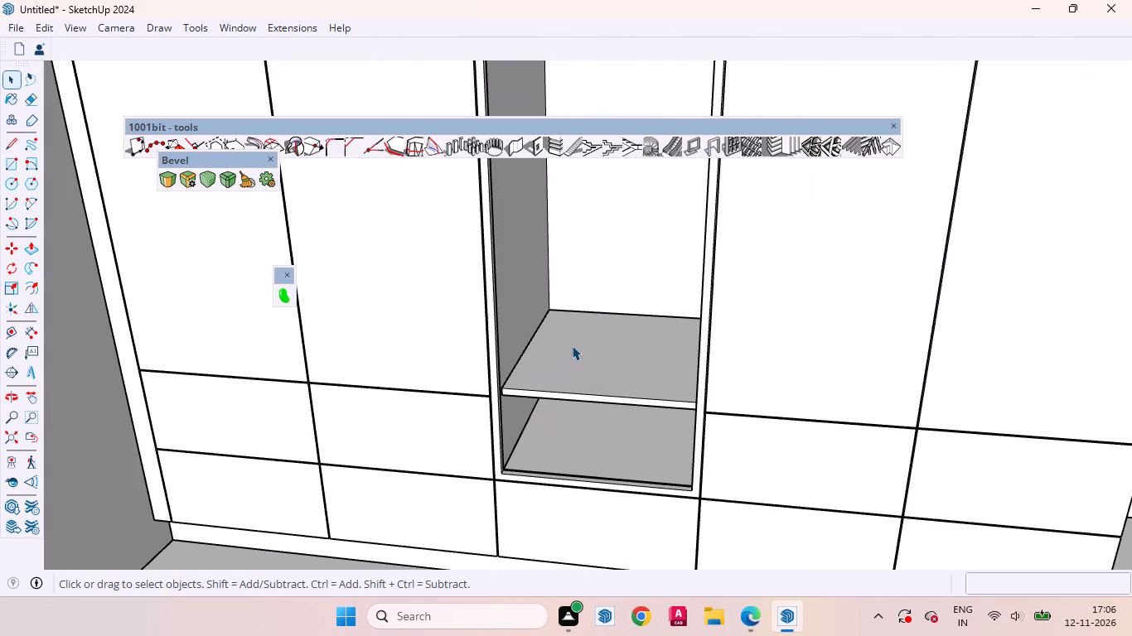
{"action": "left_click", "coordinate": [570, 345]}
{"action": "left_click", "coordinate": [570, 345]}
{"action": "double_click", "coordinate": [573, 352]}
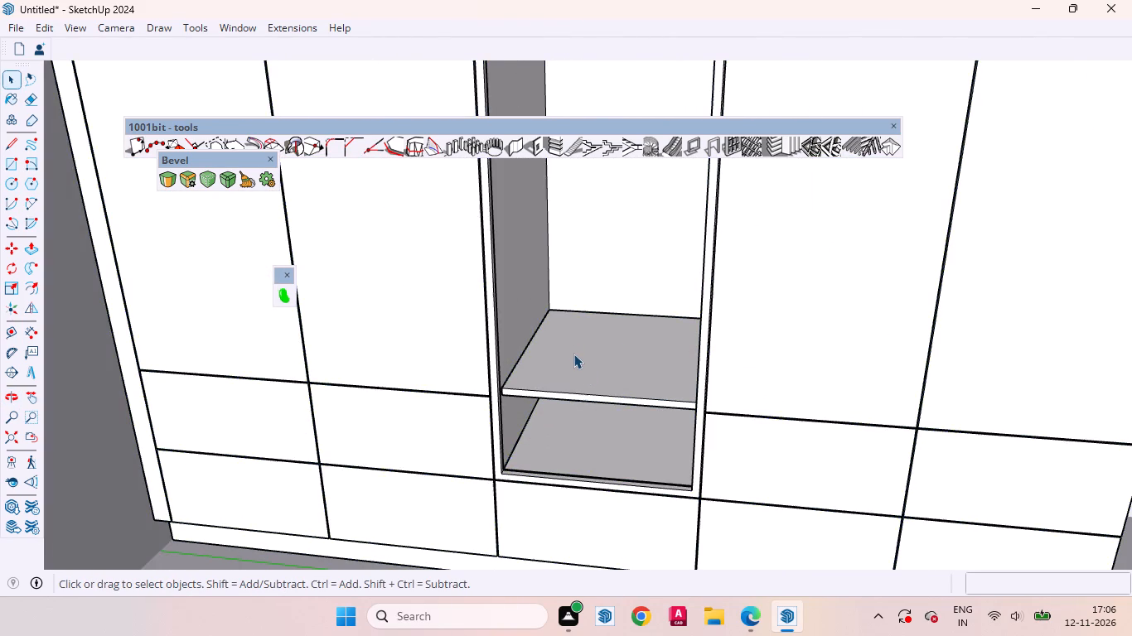
{"action": "scroll", "coordinate": [559, 374], "scroll_direction": "down", "scroll_amount": 12}
{"action": "left_click", "coordinate": [932, 388]}
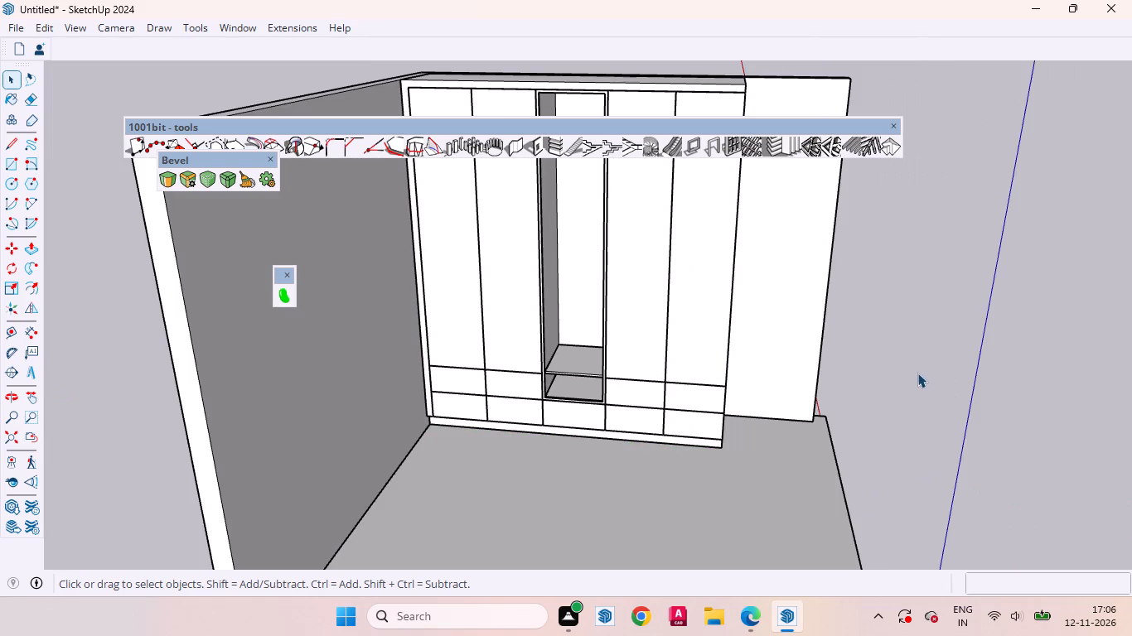
In a new group, draw a vertical rectangle about 1' 6 1/8" by 7 3/4" covering the opening between the shelf and the compartment's floor.
{"action": "right_click", "coordinate": [912, 366]}
{"action": "left_click", "coordinate": [970, 414]}
{"action": "scroll", "coordinate": [608, 354], "scroll_direction": "up", "scroll_amount": 18}
{"action": "middle_click_drag", "start_coordinate": [580, 451], "coordinate": [539, 366]}
{"action": "scroll", "coordinate": [661, 412], "scroll_direction": "down", "scroll_amount": 2}
{"action": "key", "text": "r"}
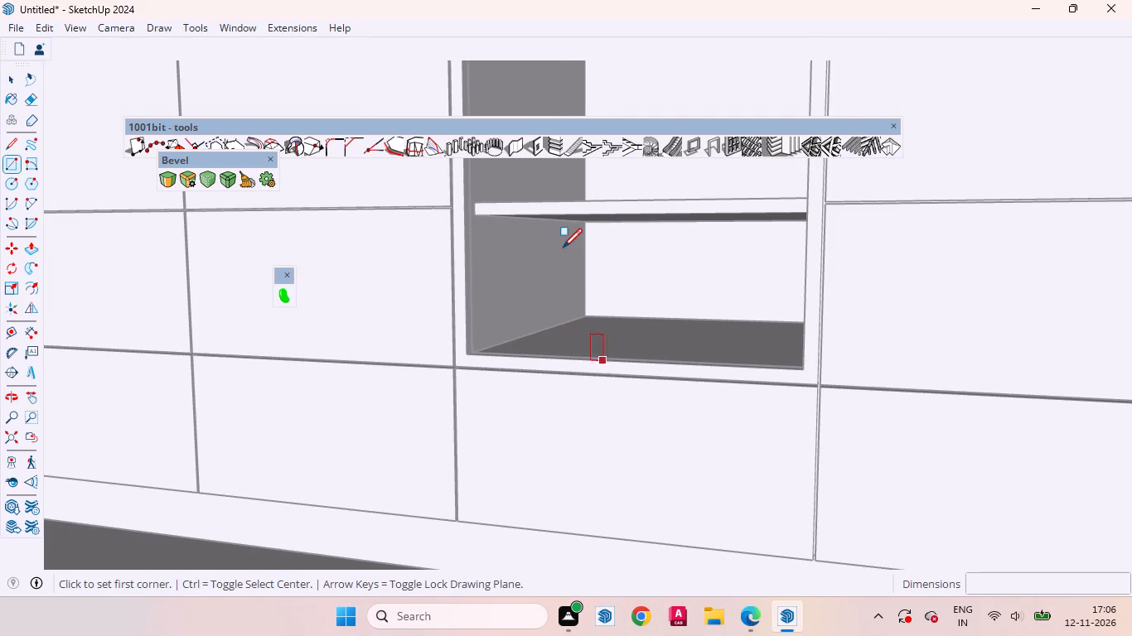
{"action": "scroll", "coordinate": [560, 248], "scroll_direction": "up", "scroll_amount": 7}
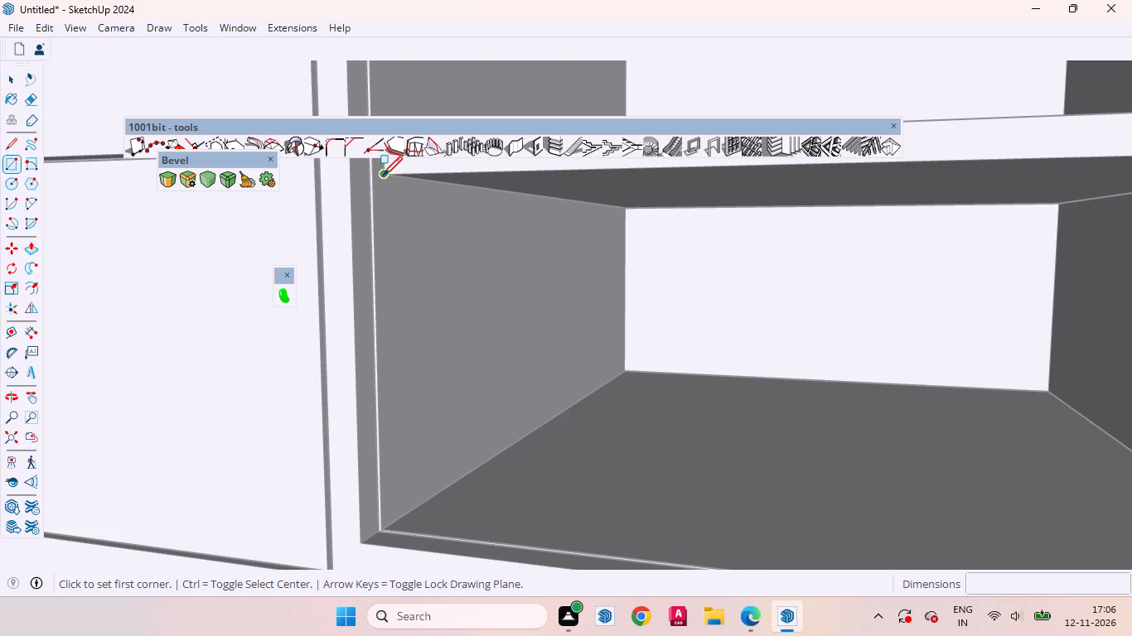
{"action": "left_click", "coordinate": [383, 176]}
{"action": "scroll", "coordinate": [536, 297], "scroll_direction": "down", "scroll_amount": 8}
{"action": "middle_click_drag", "start_coordinate": [787, 407], "coordinate": [822, 431]}
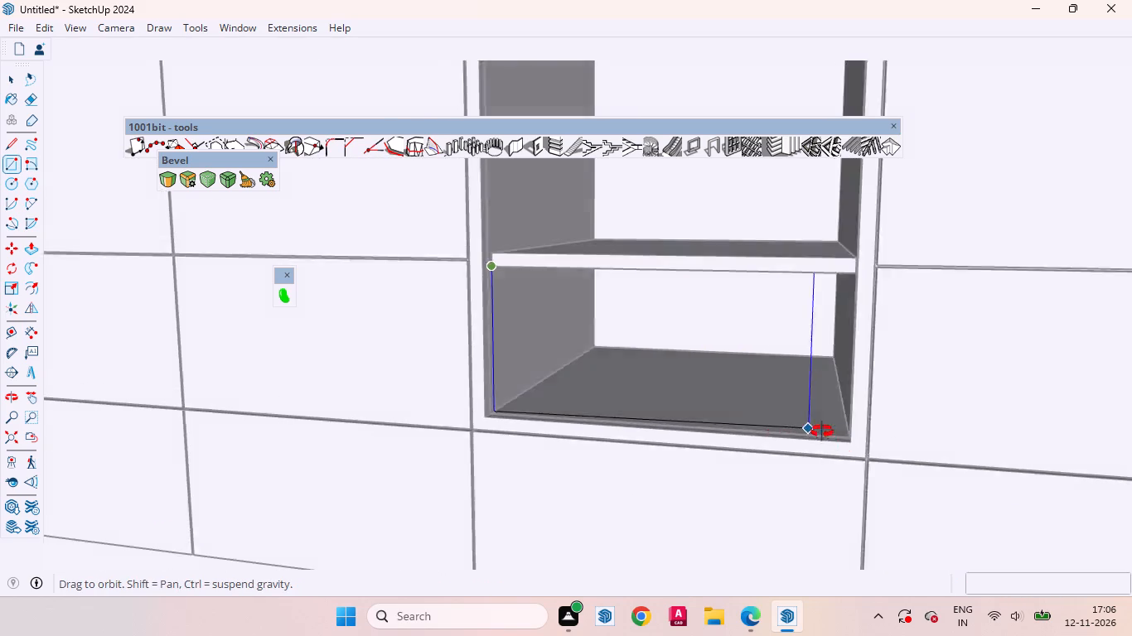
{"action": "middle_click_drag", "start_coordinate": [822, 431], "coordinate": [899, 468]}
{"action": "scroll", "coordinate": [982, 483], "scroll_direction": "up", "scroll_amount": 3}
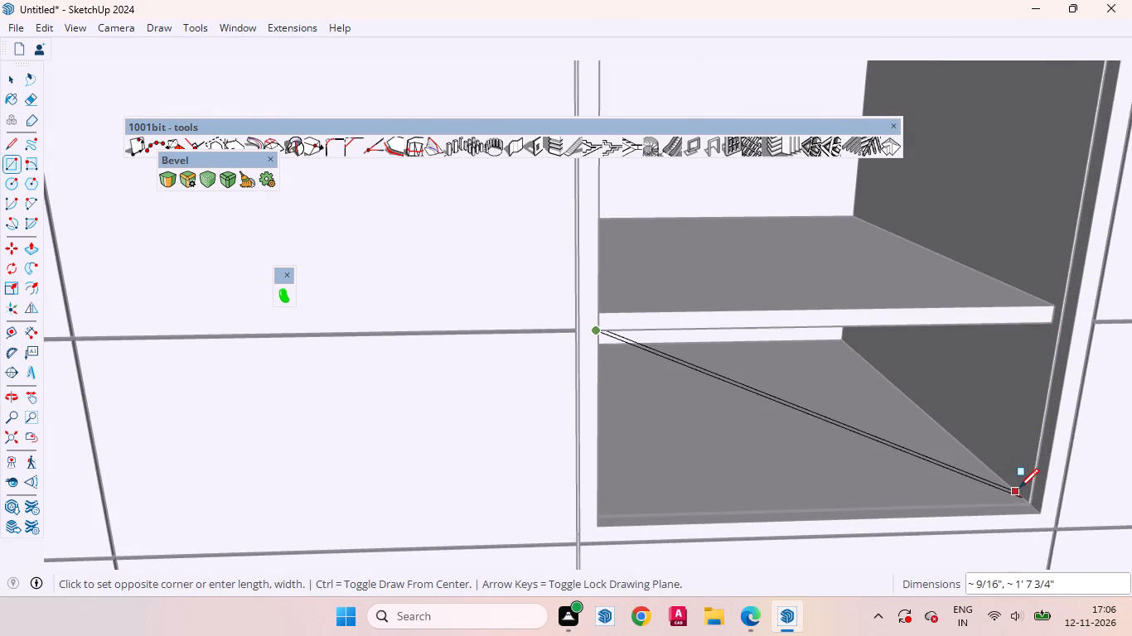
{"action": "key", "text": "Left"}
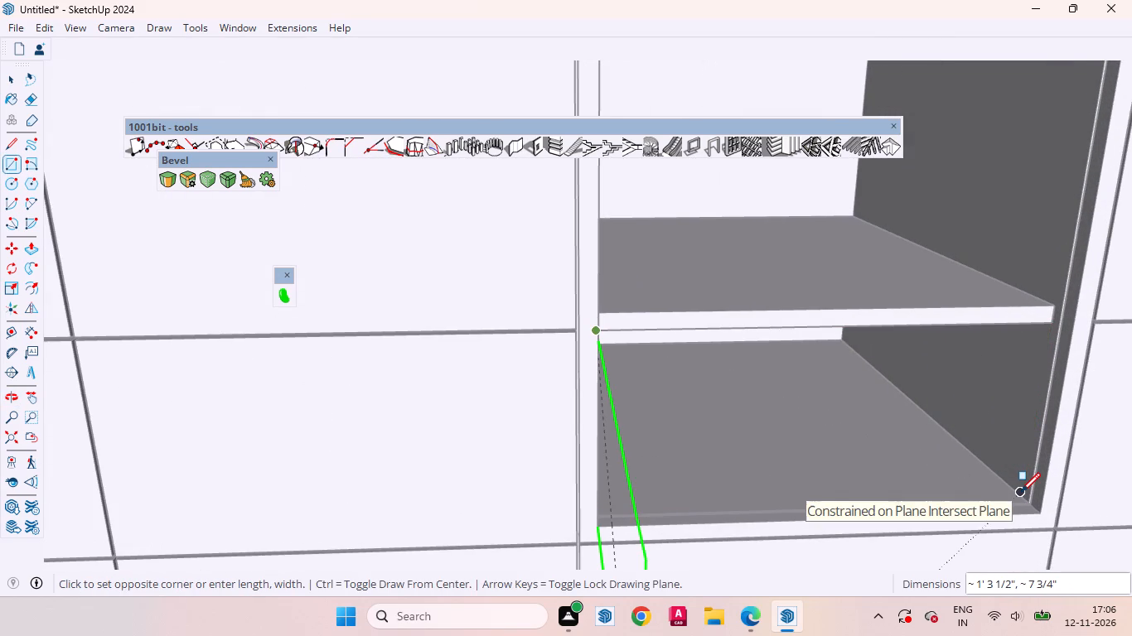
{"action": "key", "text": "Right"}
{"action": "left_click", "coordinate": [1024, 491]}
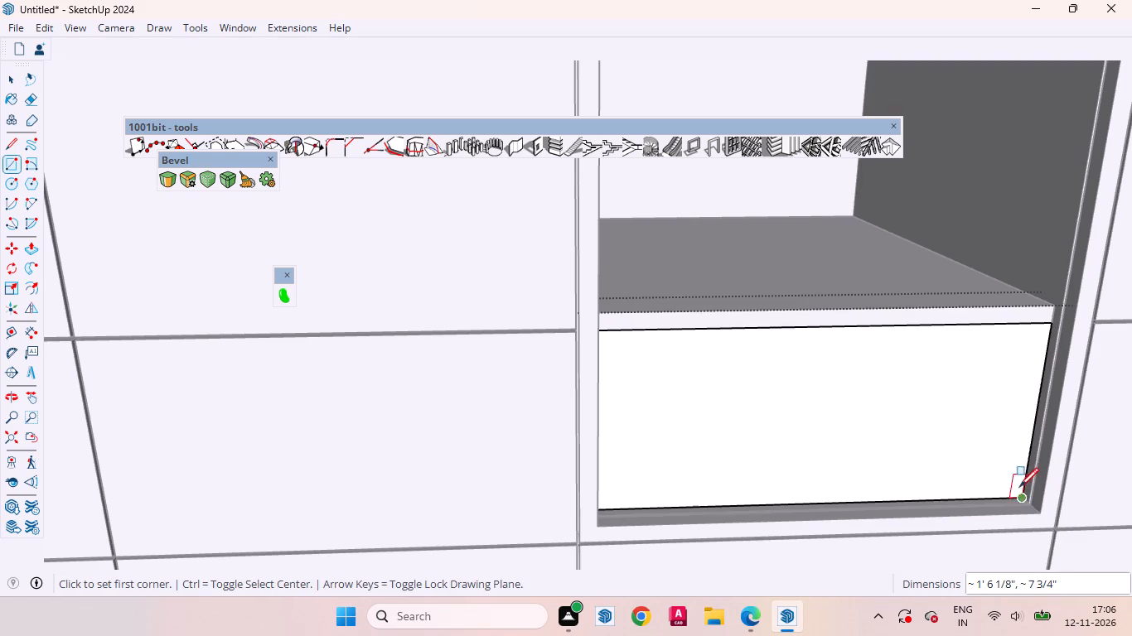
{"action": "key", "text": "space"}
Push/Pull the rectangle below the shelf forward 18 mm into a panel and exit the group.
{"action": "scroll", "coordinate": [1036, 312], "scroll_direction": "up", "scroll_amount": 20}
{"action": "scroll", "coordinate": [1036, 312], "scroll_direction": "up", "scroll_amount": 5}
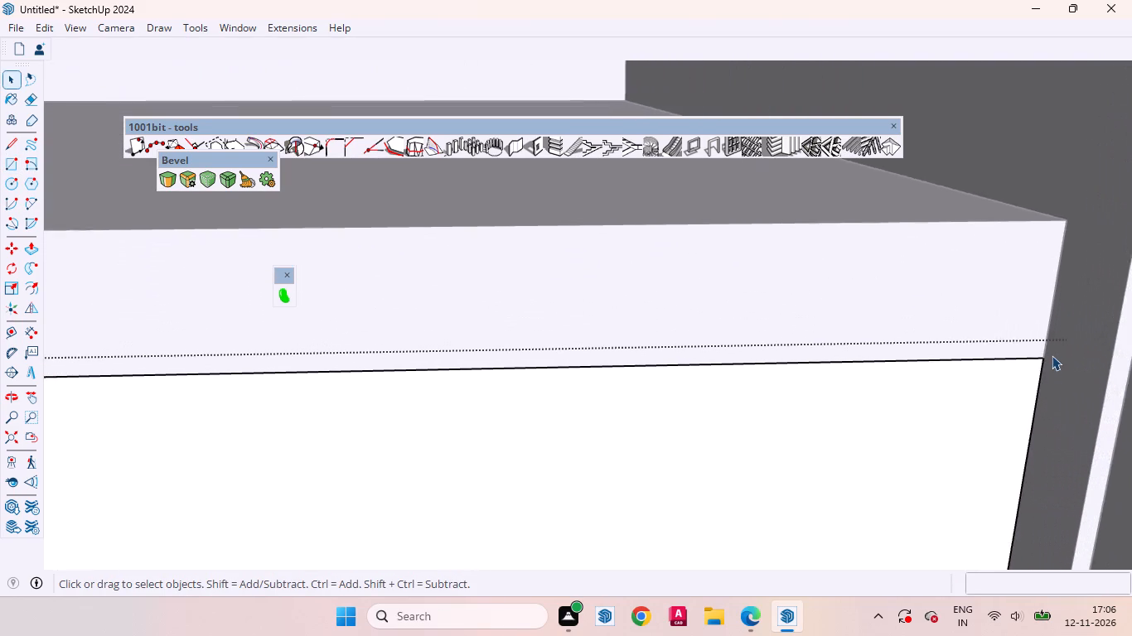
{"action": "scroll", "coordinate": [1052, 355], "scroll_direction": "up", "scroll_amount": 2}
{"action": "middle_click_drag", "start_coordinate": [1028, 368], "coordinate": [1075, 354]}
{"action": "scroll", "coordinate": [855, 286], "scroll_direction": "down", "scroll_amount": 16}
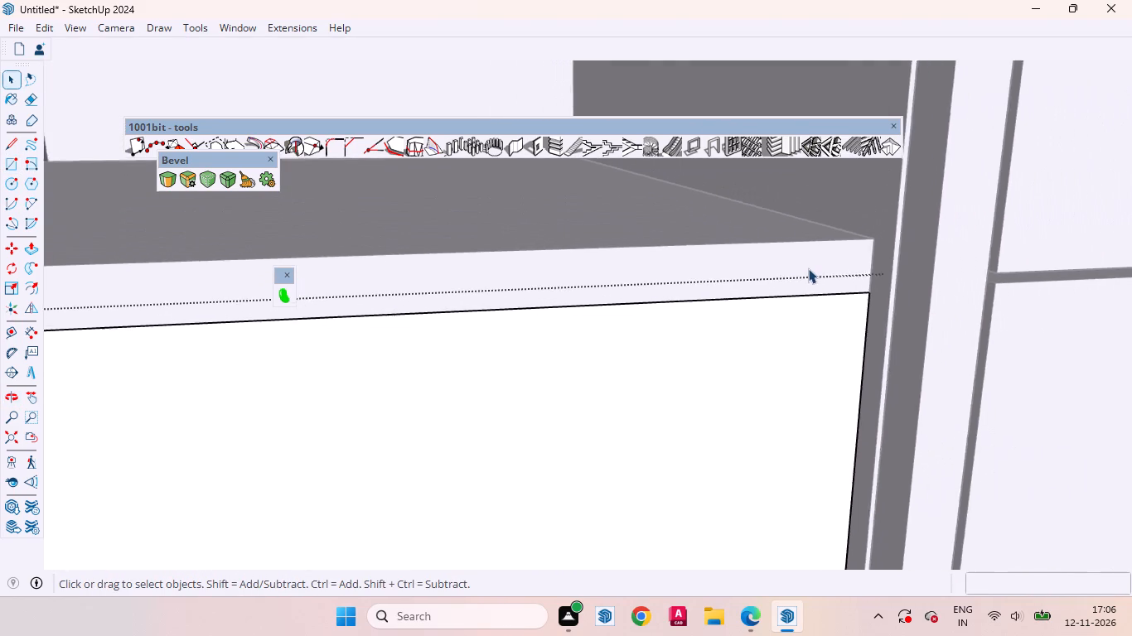
{"action": "scroll", "coordinate": [808, 268], "scroll_direction": "down", "scroll_amount": 11}
{"action": "left_click", "coordinate": [682, 356]}
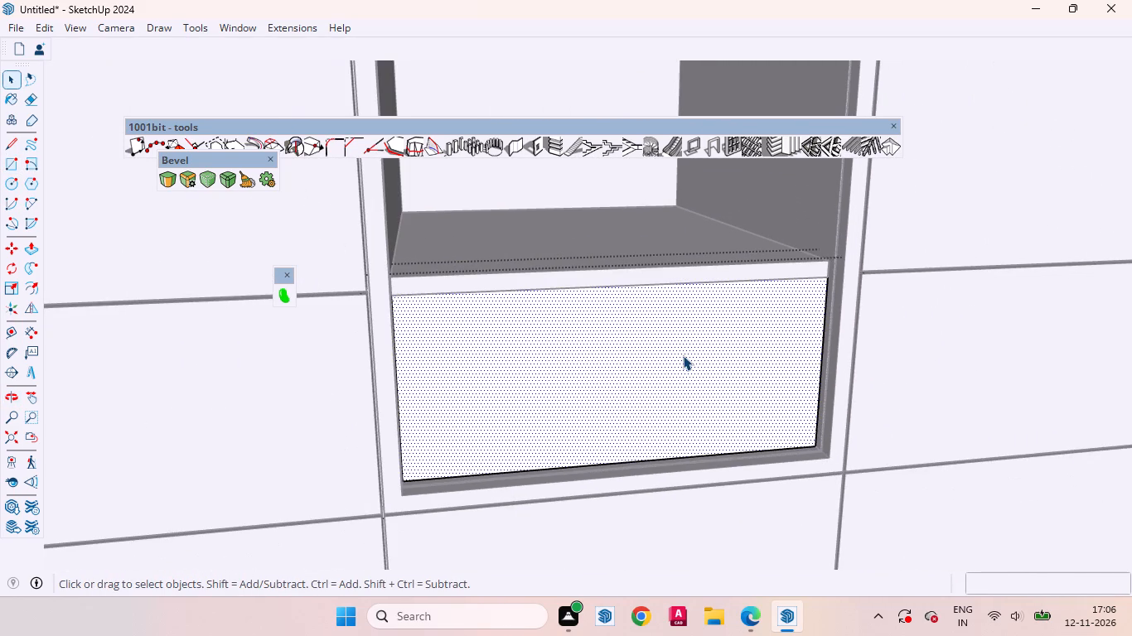
{"action": "key", "text": "p"}
{"action": "left_click", "coordinate": [683, 355]}
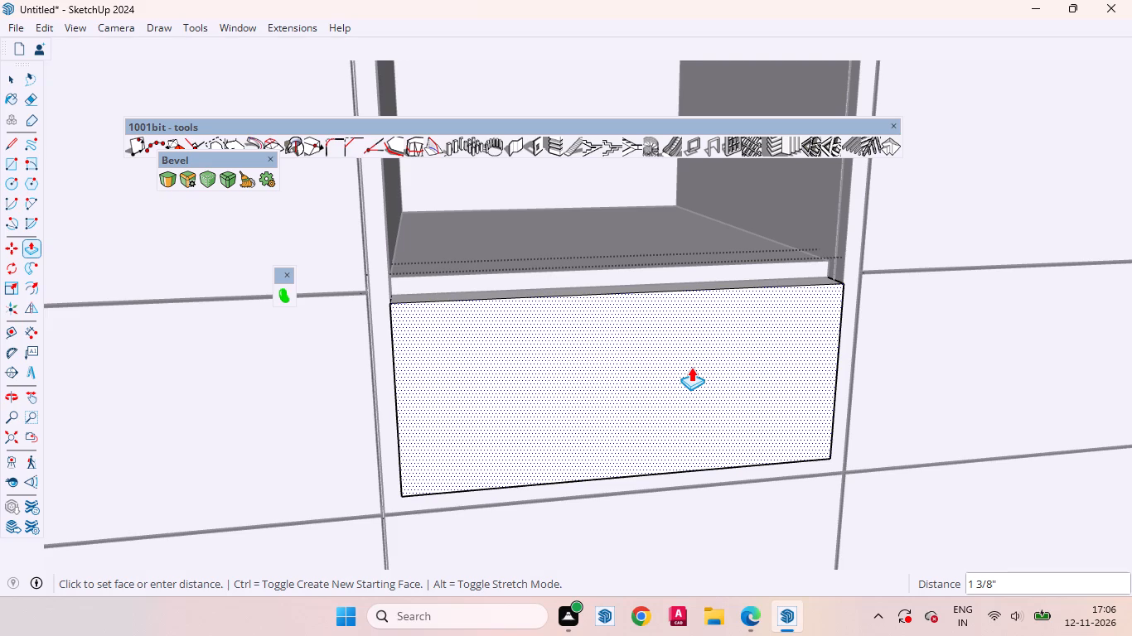
{"action": "type", "text": "18mm"}
{"action": "key", "text": "Return"}
{"action": "key", "text": "space"}
{"action": "scroll", "coordinate": [630, 364], "scroll_direction": "down", "scroll_amount": 9}
{"action": "scroll", "coordinate": [577, 338], "scroll_direction": "up", "scroll_amount": 1}
{"action": "scroll", "coordinate": [573, 334], "scroll_direction": "down", "scroll_amount": 6}
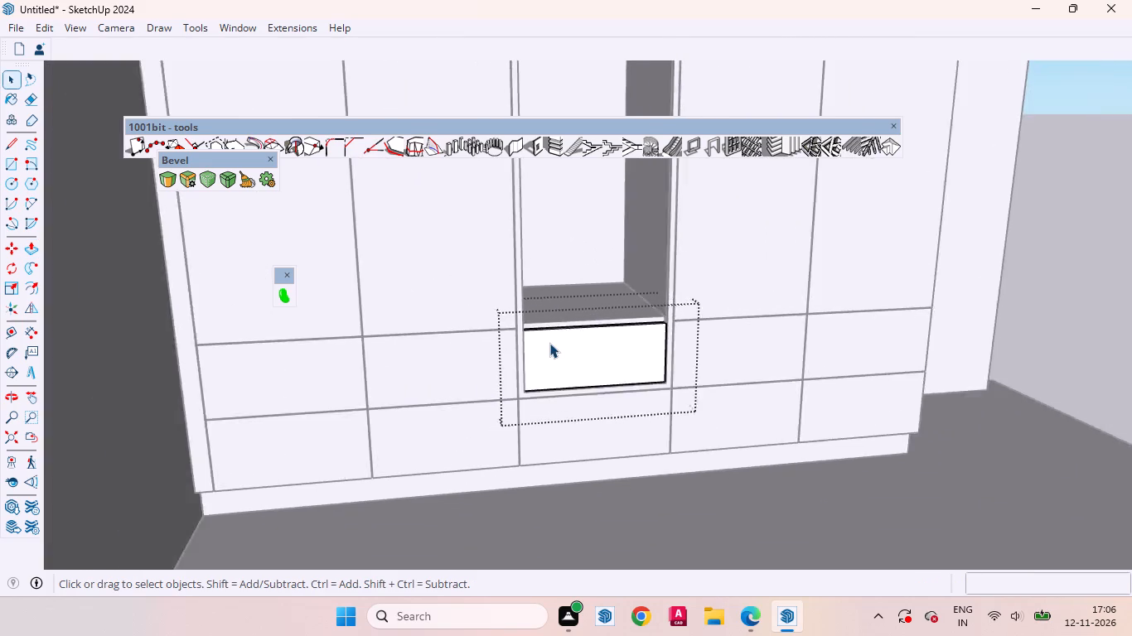
{"action": "scroll", "coordinate": [549, 343], "scroll_direction": "down", "scroll_amount": 4}
{"action": "left_click", "coordinate": [922, 330]}
Move the front panel group back by its thickness so its face sits flush with the shelf's front face.
{"action": "scroll", "coordinate": [717, 322], "scroll_direction": "up", "scroll_amount": 15}
{"action": "middle_click_drag", "start_coordinate": [419, 381], "coordinate": [388, 399]}
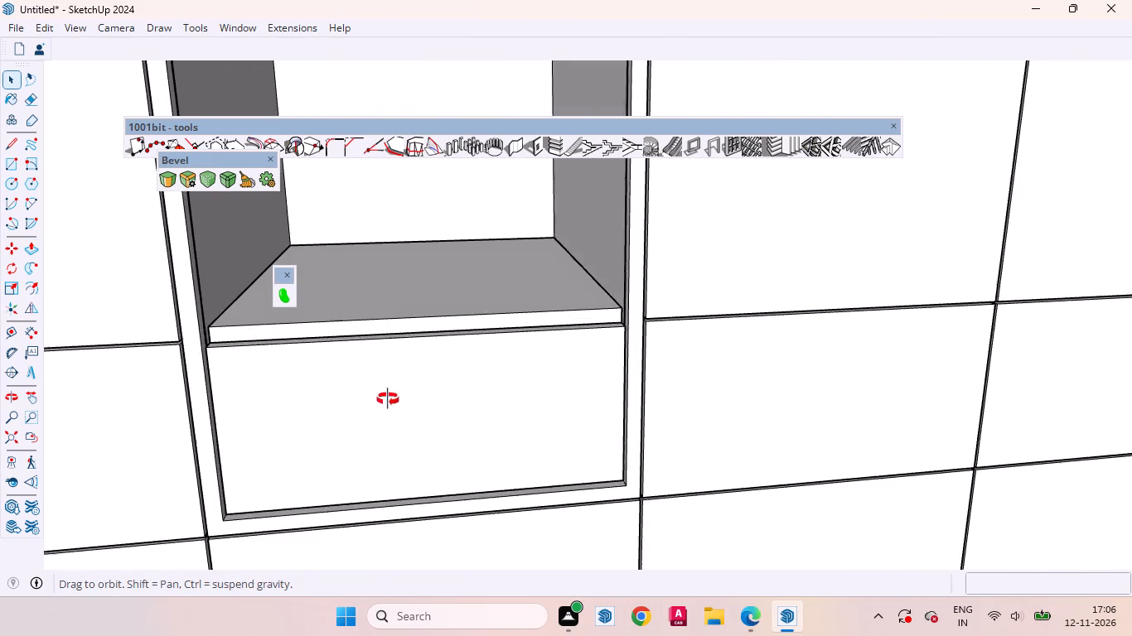
{"action": "middle_click_drag", "start_coordinate": [388, 399], "coordinate": [241, 415]}
{"action": "left_click", "coordinate": [382, 360]}
{"action": "scroll", "coordinate": [548, 408], "scroll_direction": "down", "scroll_amount": 4}
{"action": "scroll", "coordinate": [324, 335], "scroll_direction": "up", "scroll_amount": 20}
{"action": "scroll", "coordinate": [324, 335], "scroll_direction": "up", "scroll_amount": 3}
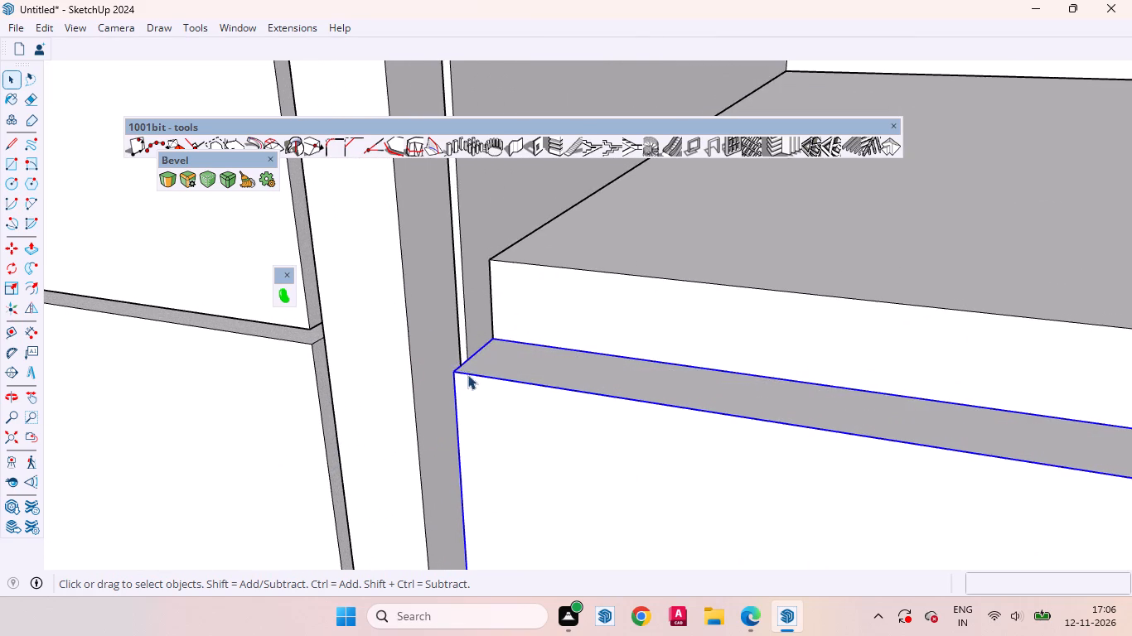
{"action": "middle_click_drag", "start_coordinate": [467, 374], "coordinate": [533, 366]}
{"action": "key", "text": "m"}
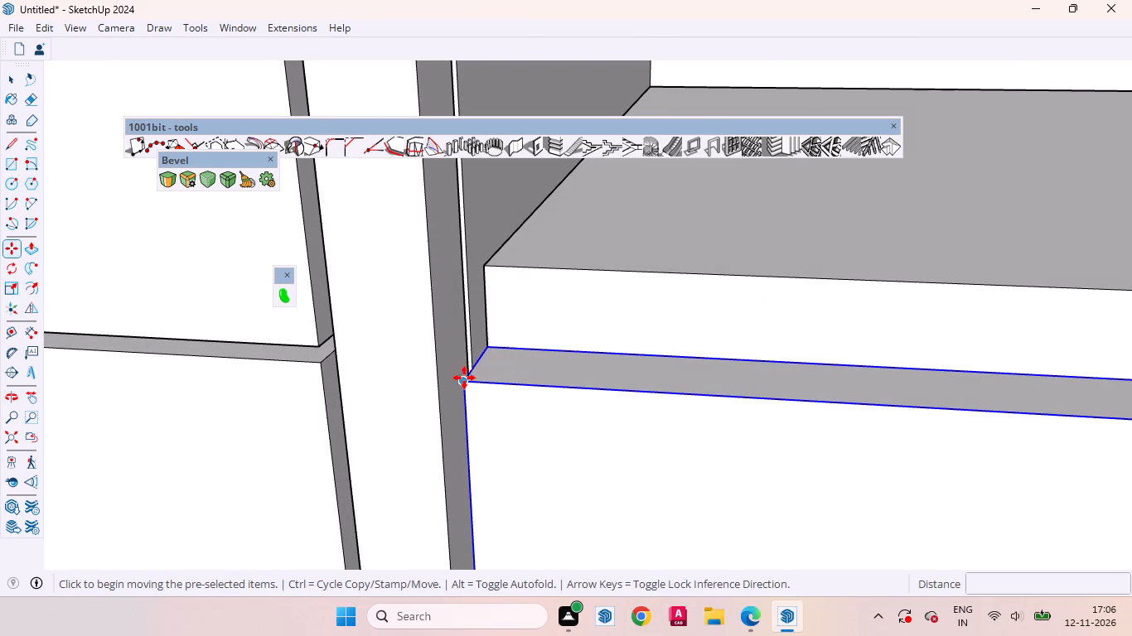
{"action": "left_click", "coordinate": [464, 381]}
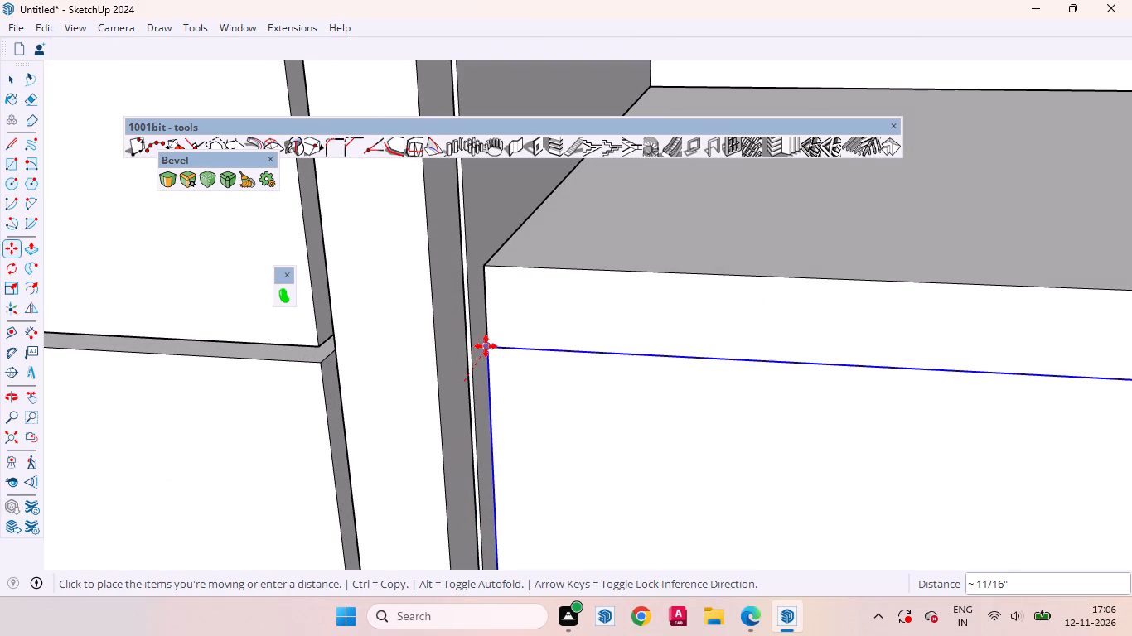
{"action": "left_click", "coordinate": [486, 346]}
{"action": "key", "text": "space"}
{"action": "scroll", "coordinate": [476, 331], "scroll_direction": "down", "scroll_amount": 5}
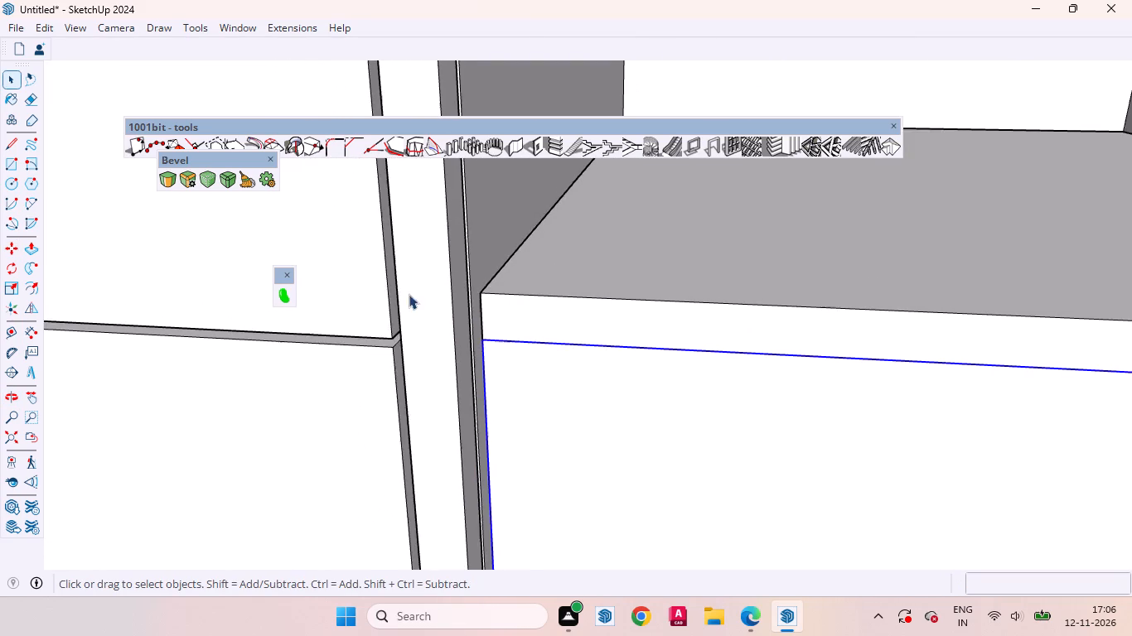
{"action": "scroll", "coordinate": [409, 294], "scroll_direction": "down", "scroll_amount": 20}
{"action": "scroll", "coordinate": [409, 294], "scroll_direction": "down", "scroll_amount": 12}
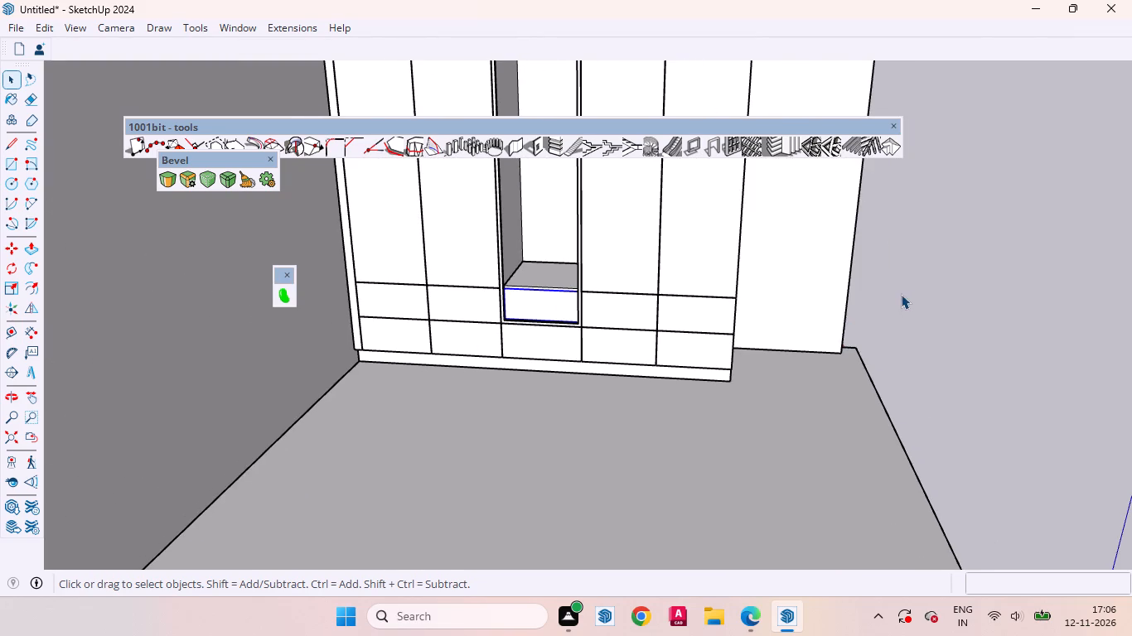
{"action": "left_click", "coordinate": [906, 294]}
Show the Default Tray with the materials, move it clear of the middle compartment and make it narrower.
{"action": "scroll", "coordinate": [496, 278], "scroll_direction": "up", "scroll_amount": 10}
{"action": "middle_click_drag", "start_coordinate": [564, 314], "coordinate": [287, 248]}
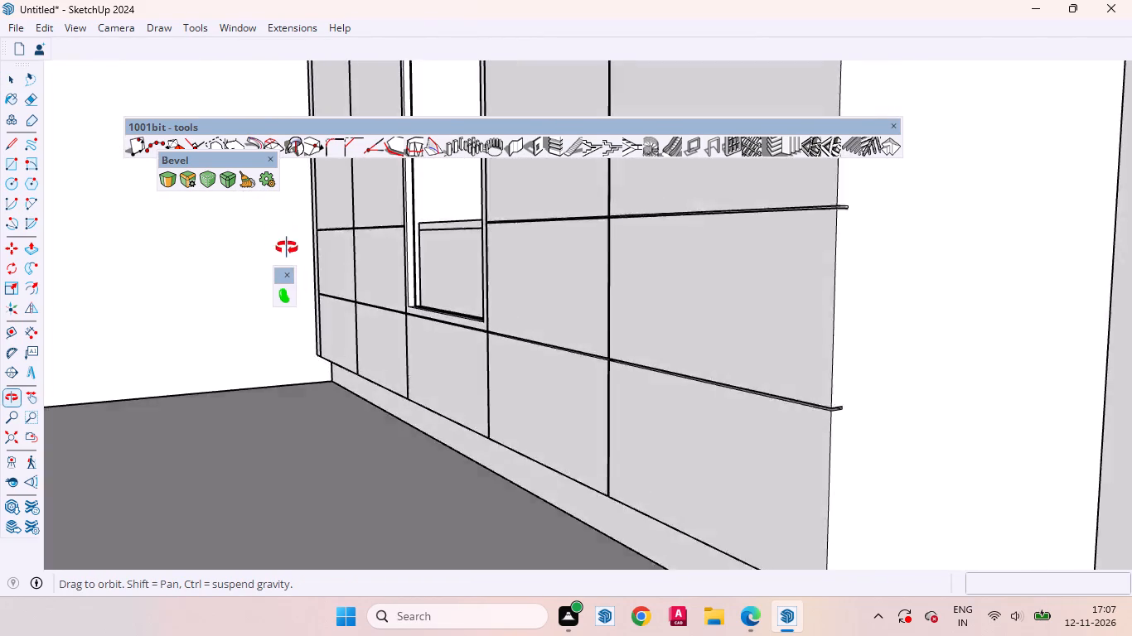
{"action": "middle_click_drag", "start_coordinate": [287, 248], "coordinate": [593, 345]}
{"action": "scroll", "coordinate": [533, 314], "scroll_direction": "down", "scroll_amount": 19}
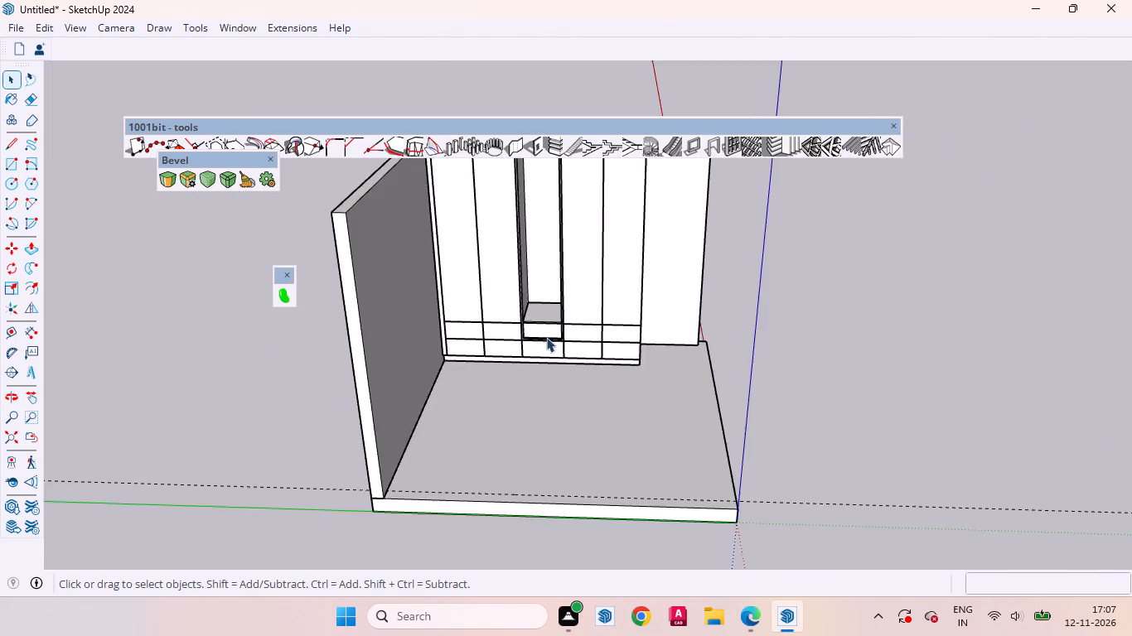
{"action": "scroll", "coordinate": [545, 317], "scroll_direction": "up", "scroll_amount": 4}
{"action": "left_click", "coordinate": [539, 317]}
{"action": "triple_click", "coordinate": [539, 317]}
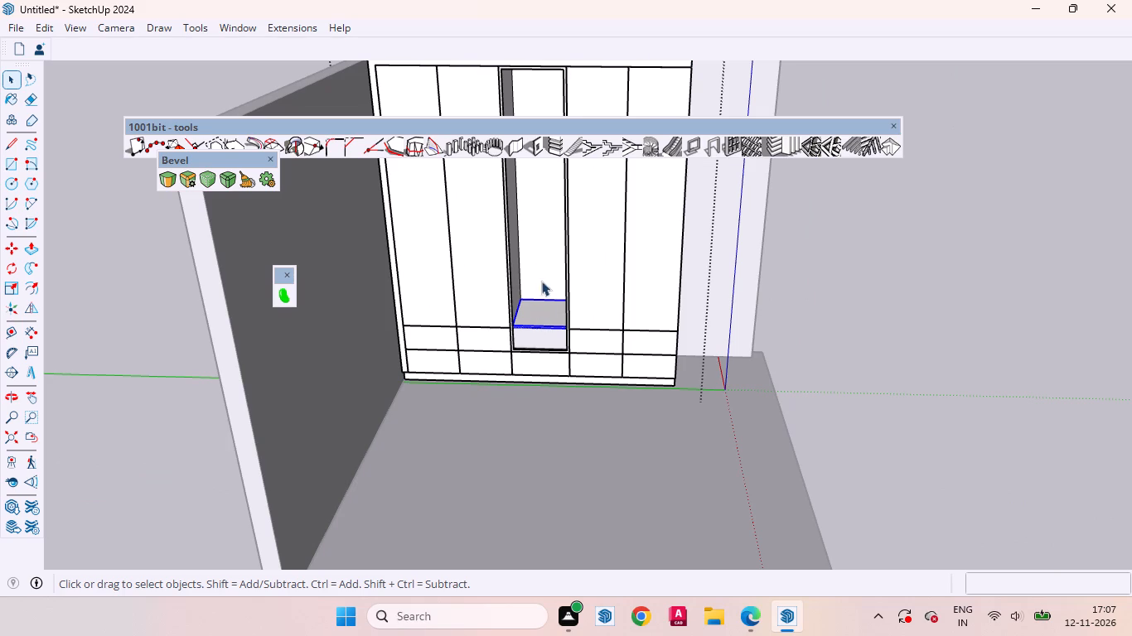
{"action": "left_click", "coordinate": [247, 32]}
{"action": "left_click", "coordinate": [401, 50]}
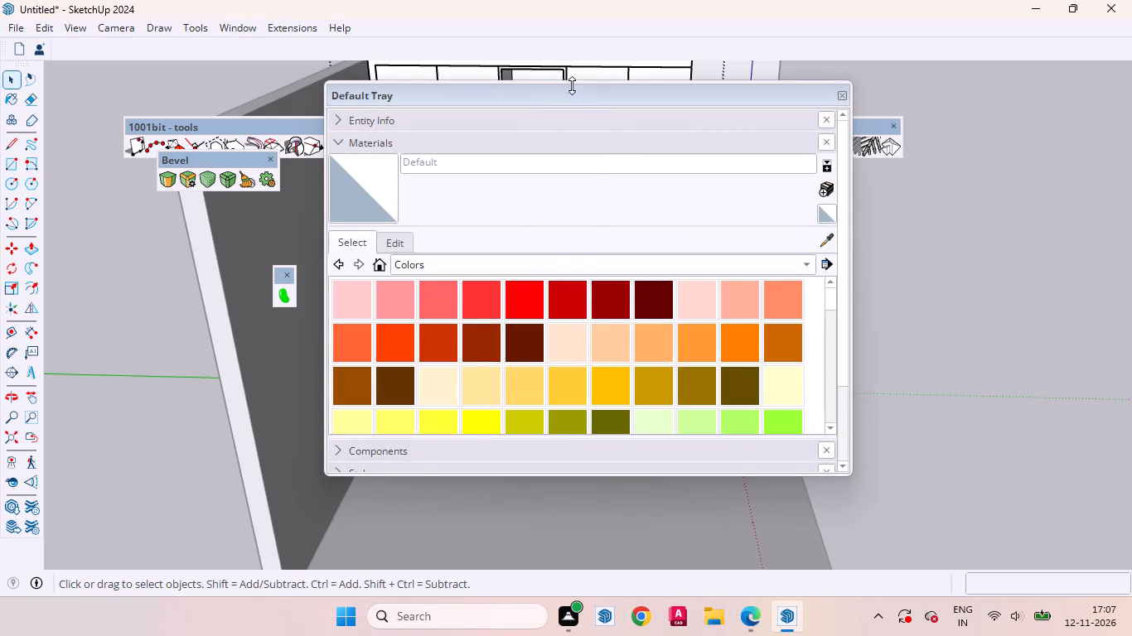
{"action": "left_click_drag", "start_coordinate": [575, 99], "coordinate": [787, 158]}
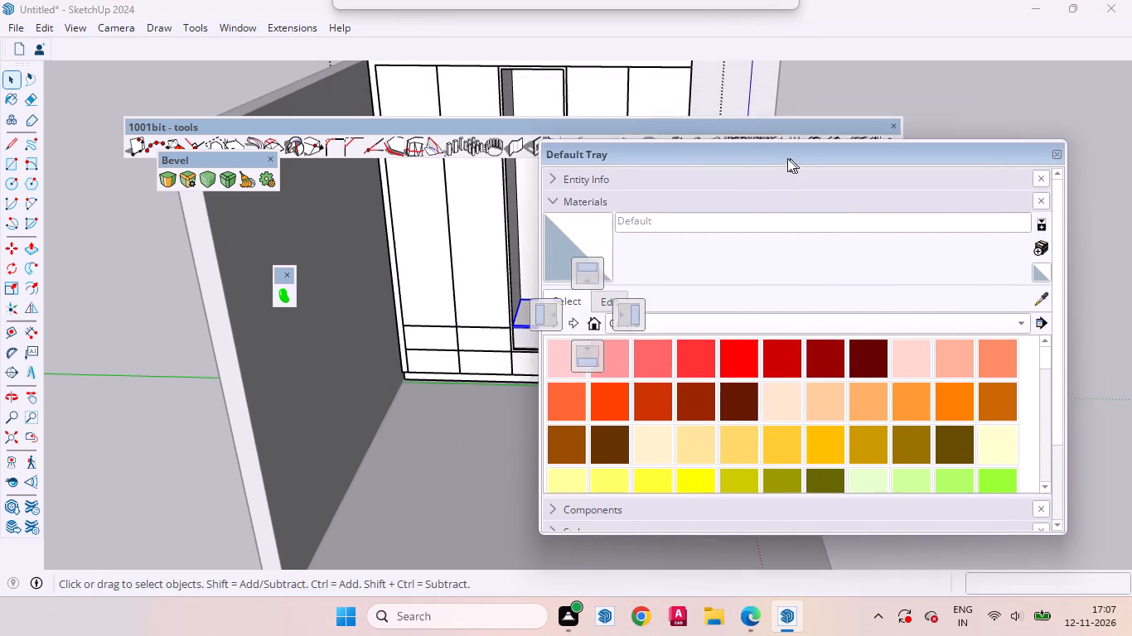
{"action": "left_click_drag", "start_coordinate": [787, 158], "coordinate": [747, 137]}
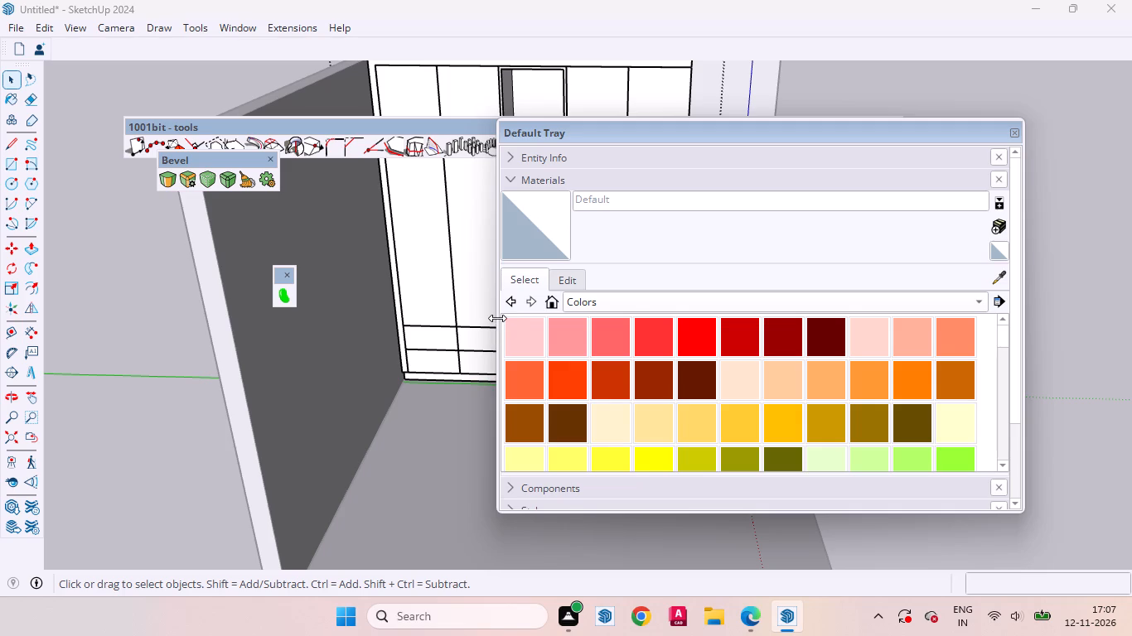
{"action": "left_click_drag", "start_coordinate": [497, 318], "coordinate": [1020, 366]}
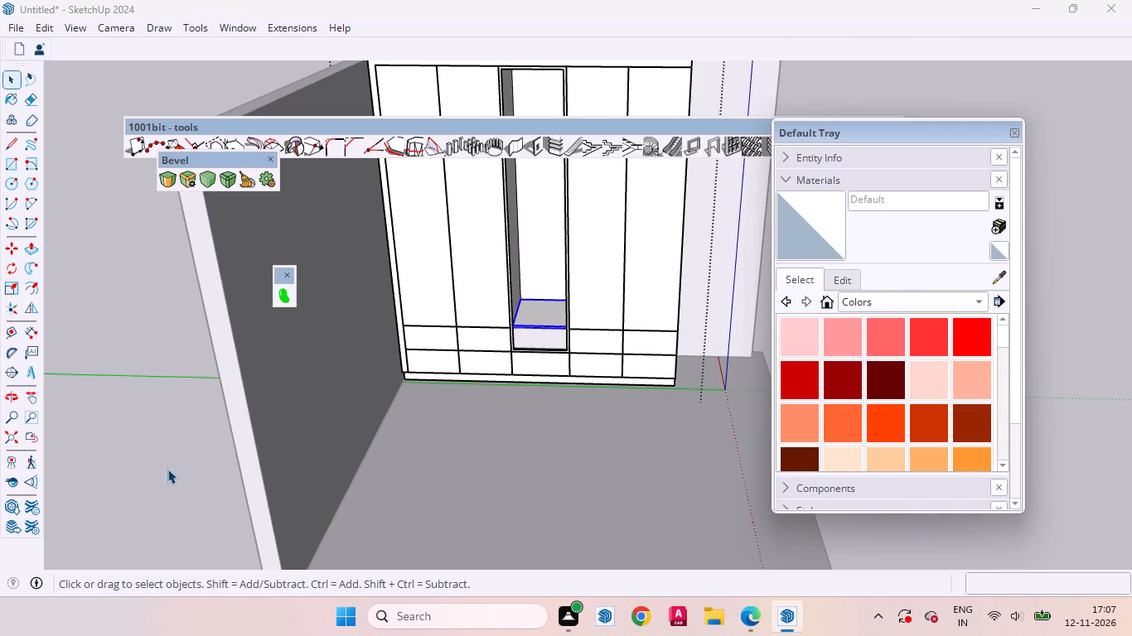
{"action": "left_click", "coordinate": [167, 469]}
Copy the compartment's shelf straight up 9 1/4" and repeat it as an array of three equally spaced copies.
{"action": "scroll", "coordinate": [594, 293], "scroll_direction": "up", "scroll_amount": 7}
{"action": "middle_click_drag", "start_coordinate": [516, 405], "coordinate": [360, 305]}
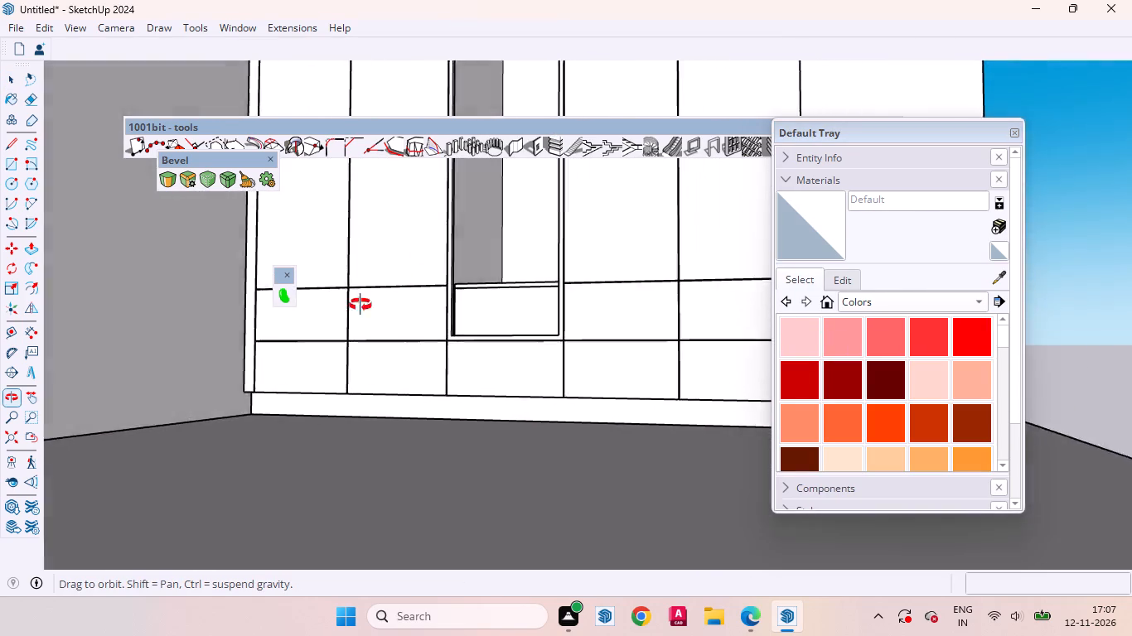
{"action": "middle_click_drag", "start_coordinate": [360, 305], "coordinate": [329, 341]}
{"action": "scroll", "coordinate": [425, 289], "scroll_direction": "up", "scroll_amount": 14}
{"action": "middle_click_drag", "start_coordinate": [441, 389], "coordinate": [369, 413]}
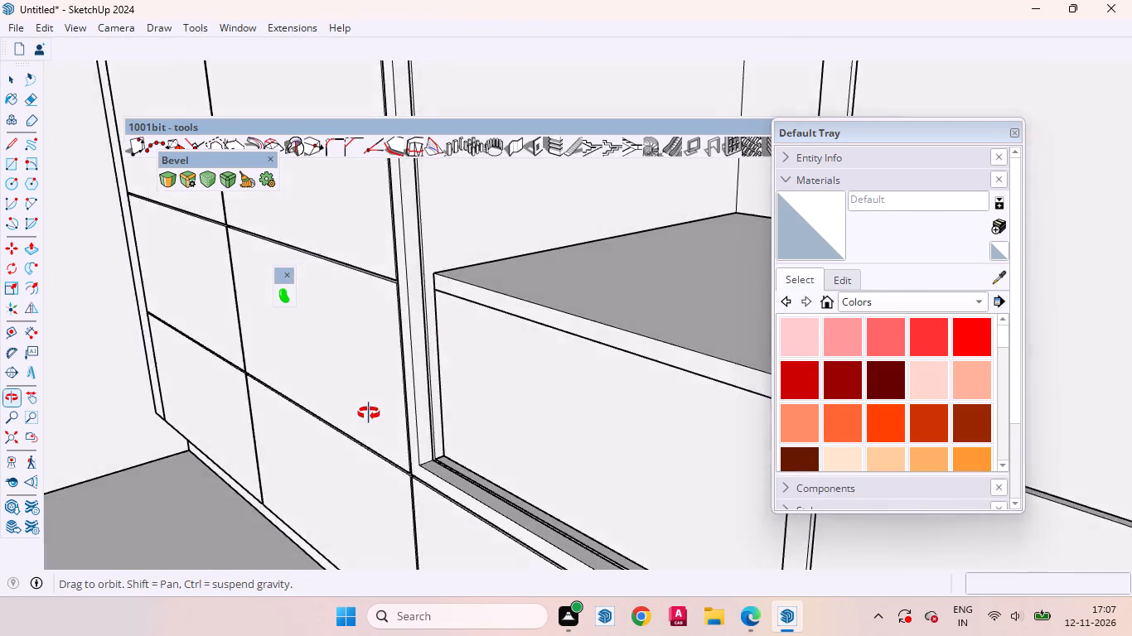
{"action": "middle_click_drag", "start_coordinate": [369, 413], "coordinate": [584, 425]}
{"action": "left_click", "coordinate": [584, 407]}
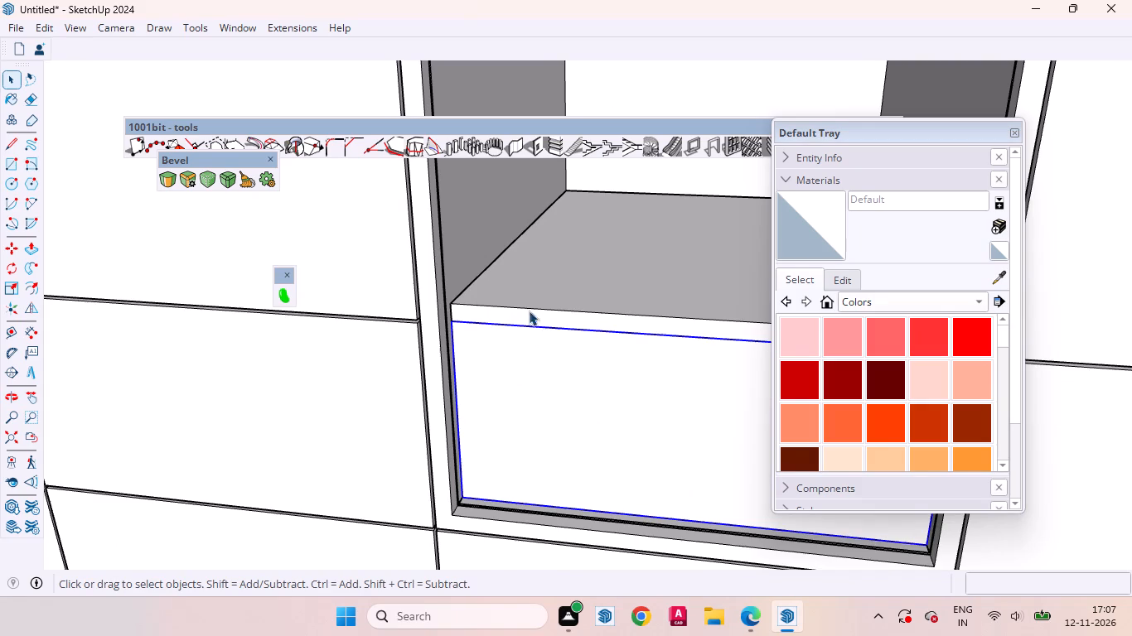
{"action": "left_click", "coordinate": [535, 299]}
{"action": "scroll", "coordinate": [472, 363], "scroll_direction": "down", "scroll_amount": 2}
{"action": "scroll", "coordinate": [467, 373], "scroll_direction": "up", "scroll_amount": 1}
{"action": "scroll", "coordinate": [460, 391], "scroll_direction": "down", "scroll_amount": 1}
{"action": "triple_click", "coordinate": [557, 309]}
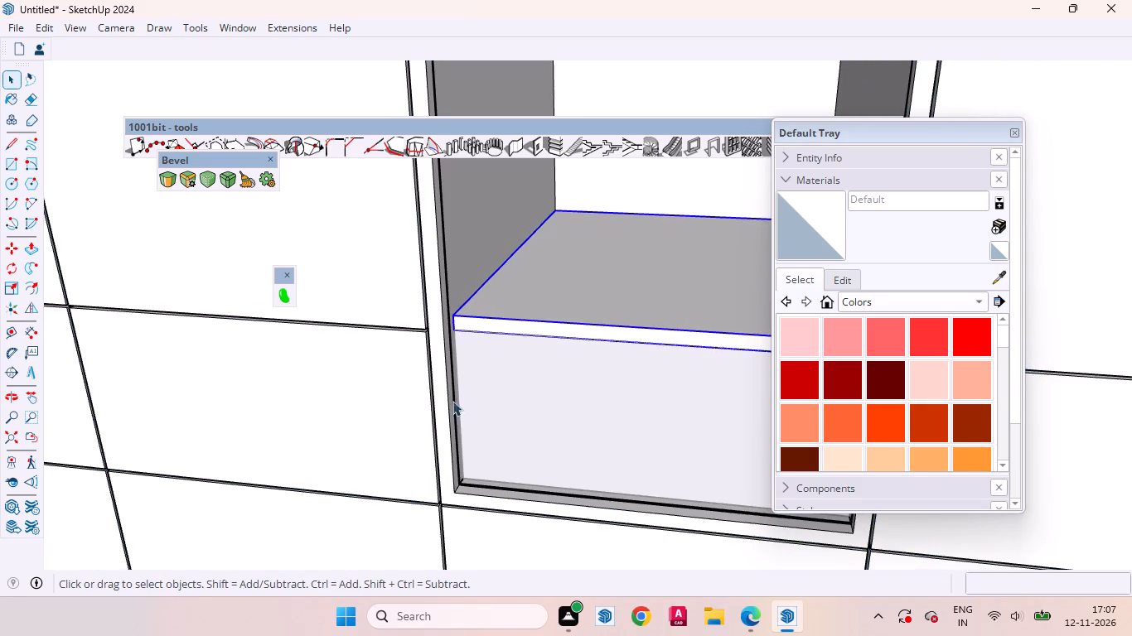
{"action": "scroll", "coordinate": [452, 444], "scroll_direction": "down", "scroll_amount": 14}
{"action": "middle_click_drag", "start_coordinate": [477, 420], "coordinate": [512, 349]}
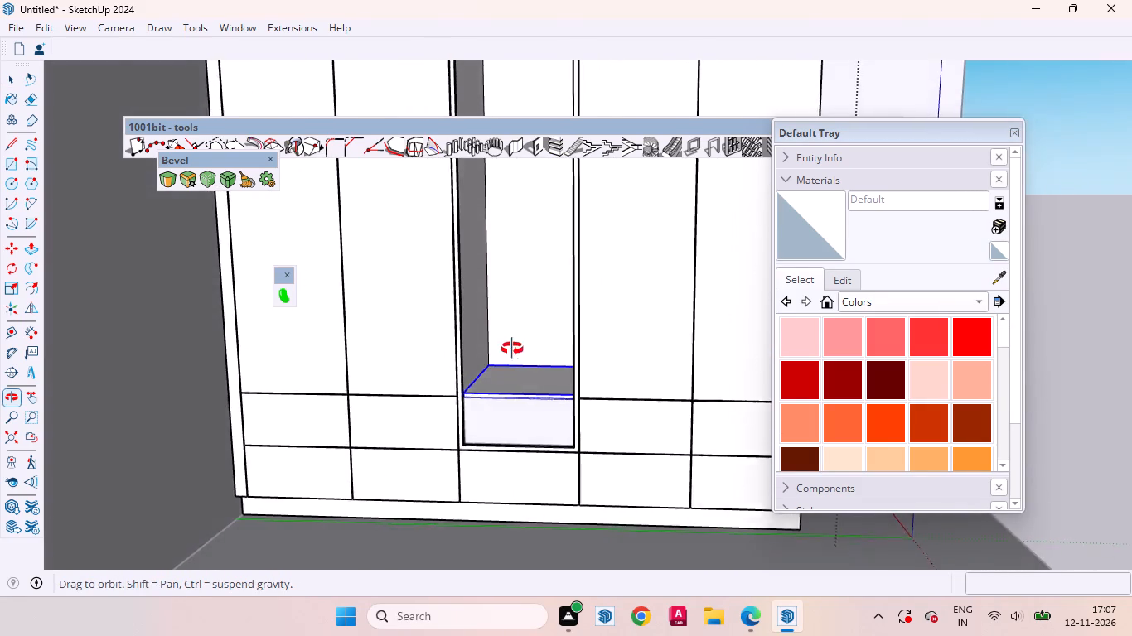
{"action": "middle_click_drag", "start_coordinate": [512, 349], "coordinate": [512, 346]}
{"action": "scroll", "coordinate": [495, 363], "scroll_direction": "up", "scroll_amount": 7}
{"action": "scroll", "coordinate": [492, 365], "scroll_direction": "down", "scroll_amount": 3}
{"action": "scroll", "coordinate": [472, 395], "scroll_direction": "up", "scroll_amount": 3}
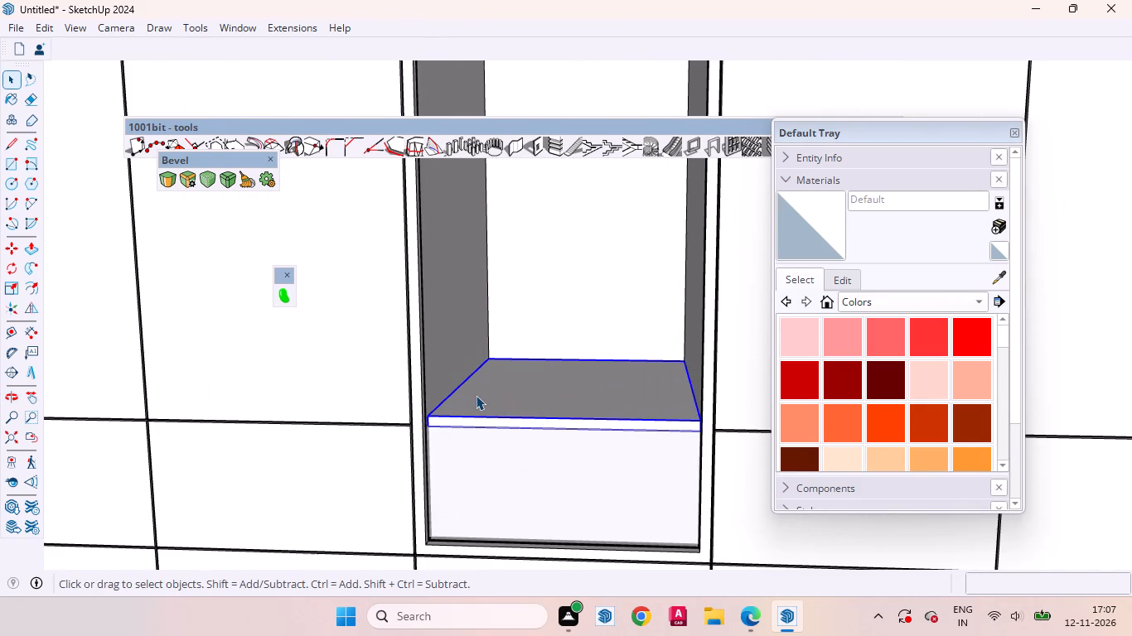
{"action": "key", "text": "m"}
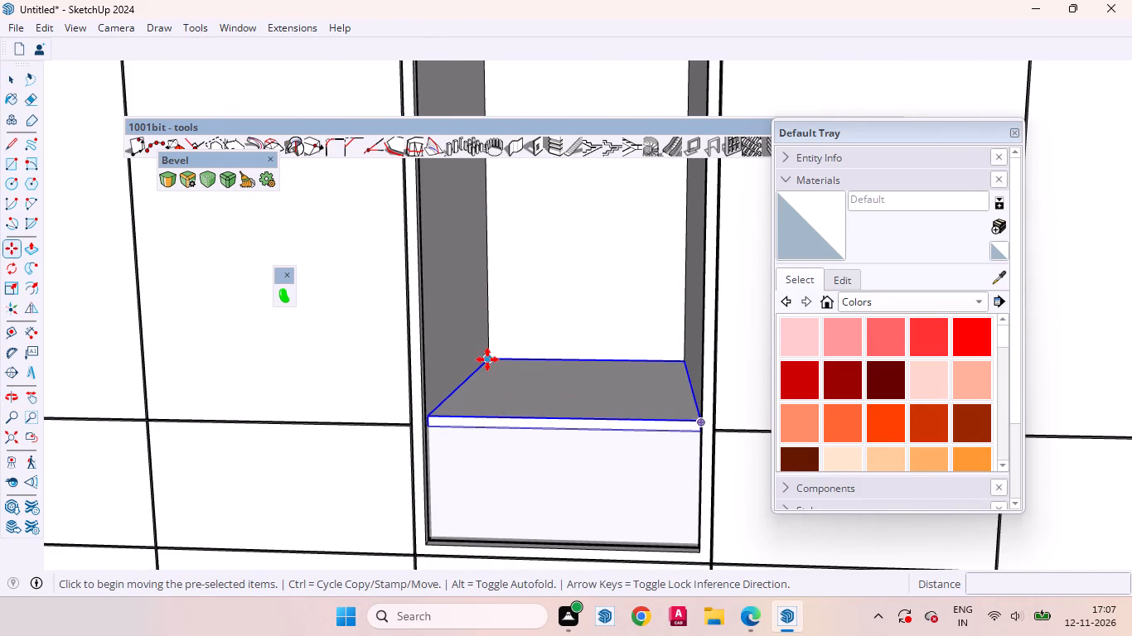
{"action": "left_click", "coordinate": [487, 359]}
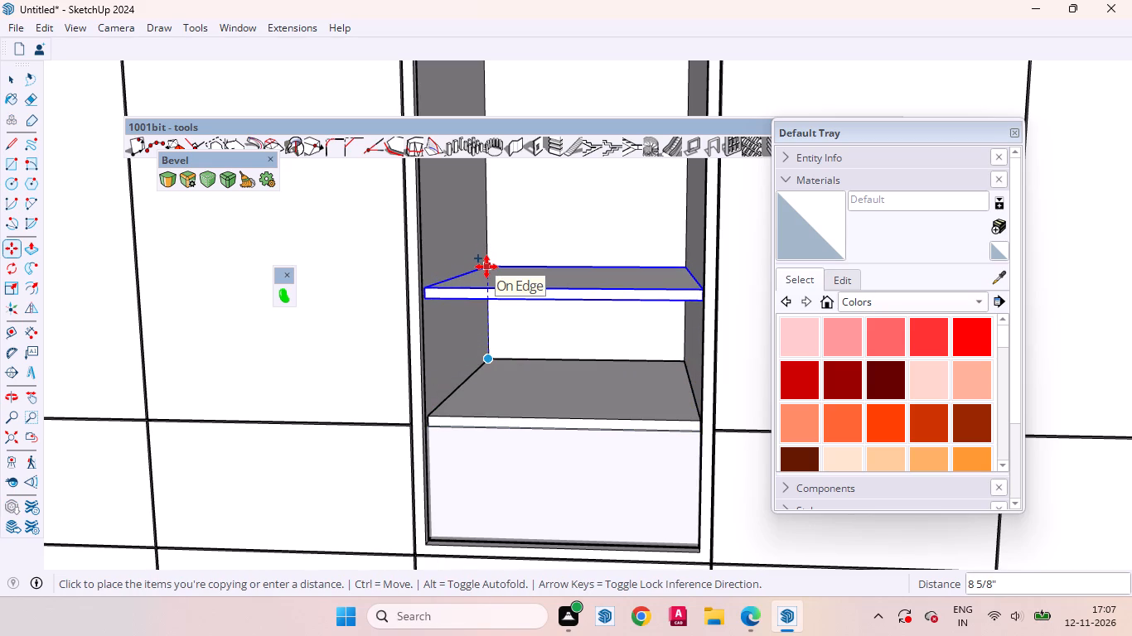
{"action": "left_click", "coordinate": [486, 260]}
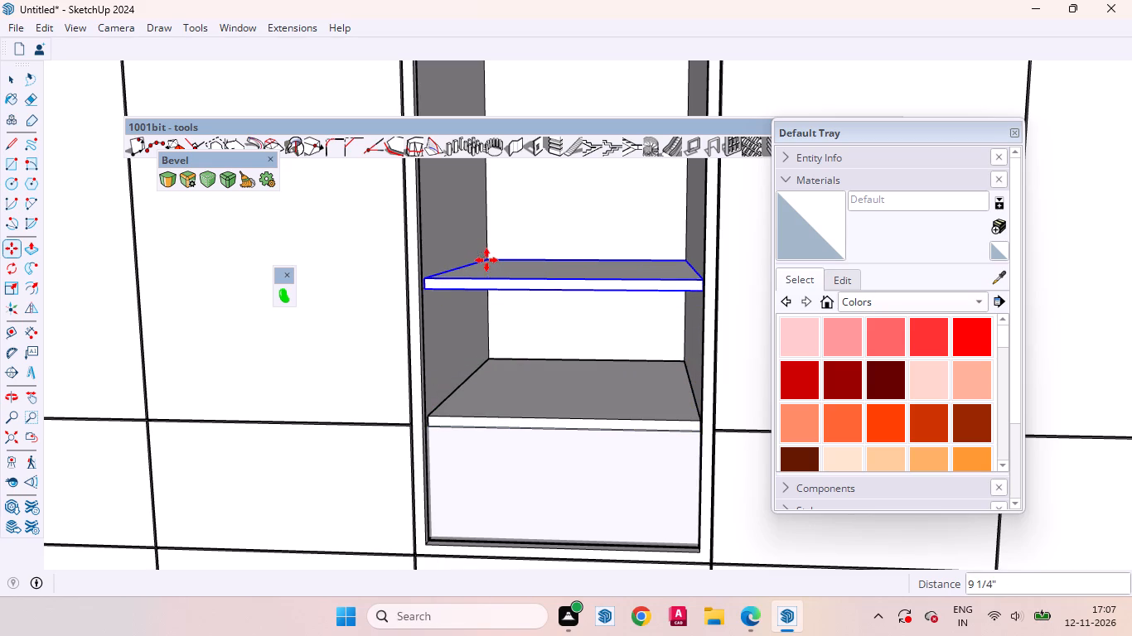
{"action": "key", "text": "shift+asterisk"}
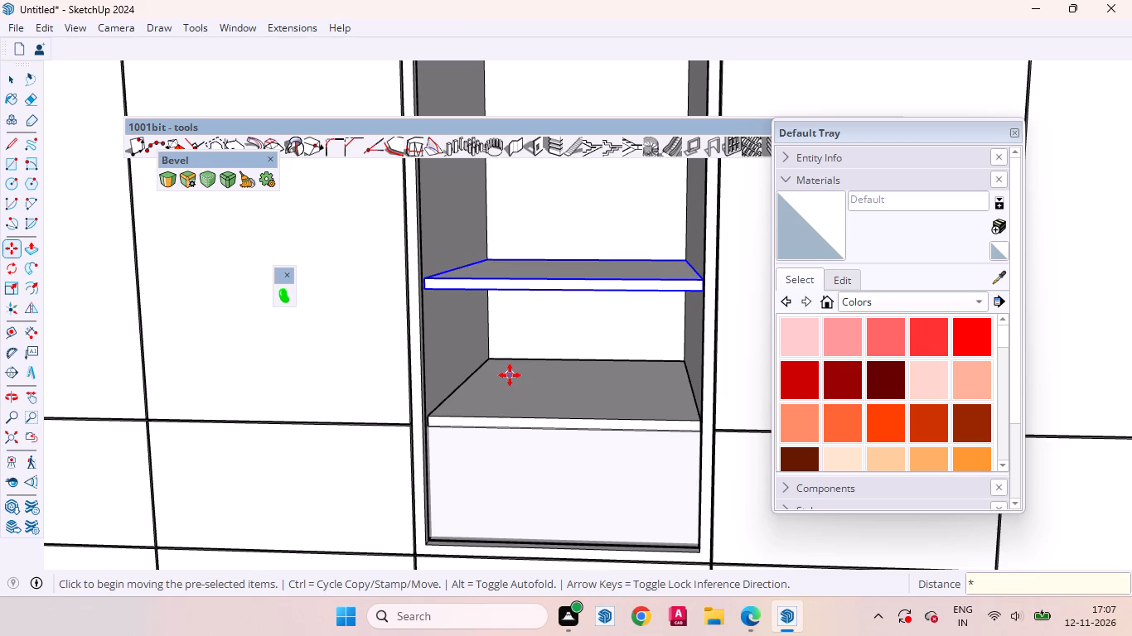
{"action": "key", "text": "3"}
{"action": "key", "text": "Return"}
{"action": "key", "text": "space"}
Copy the front panel up 9 1/4" from its upper corner so its top meets the underside of the second shelf.
{"action": "scroll", "coordinate": [646, 415], "scroll_direction": "down", "scroll_amount": 6}
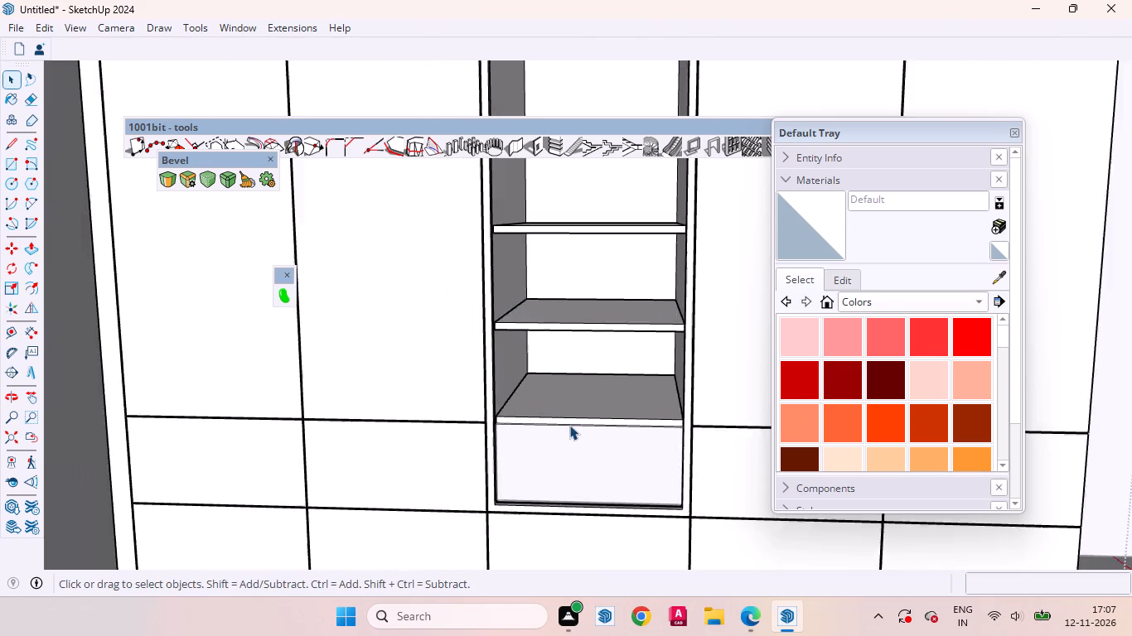
{"action": "scroll", "coordinate": [569, 425], "scroll_direction": "down", "scroll_amount": 6}
{"action": "middle_click_drag", "start_coordinate": [607, 436], "coordinate": [414, 493]}
{"action": "scroll", "coordinate": [504, 448], "scroll_direction": "up", "scroll_amount": 11}
{"action": "left_click", "coordinate": [532, 435]}
{"action": "scroll", "coordinate": [481, 399], "scroll_direction": "up", "scroll_amount": 4}
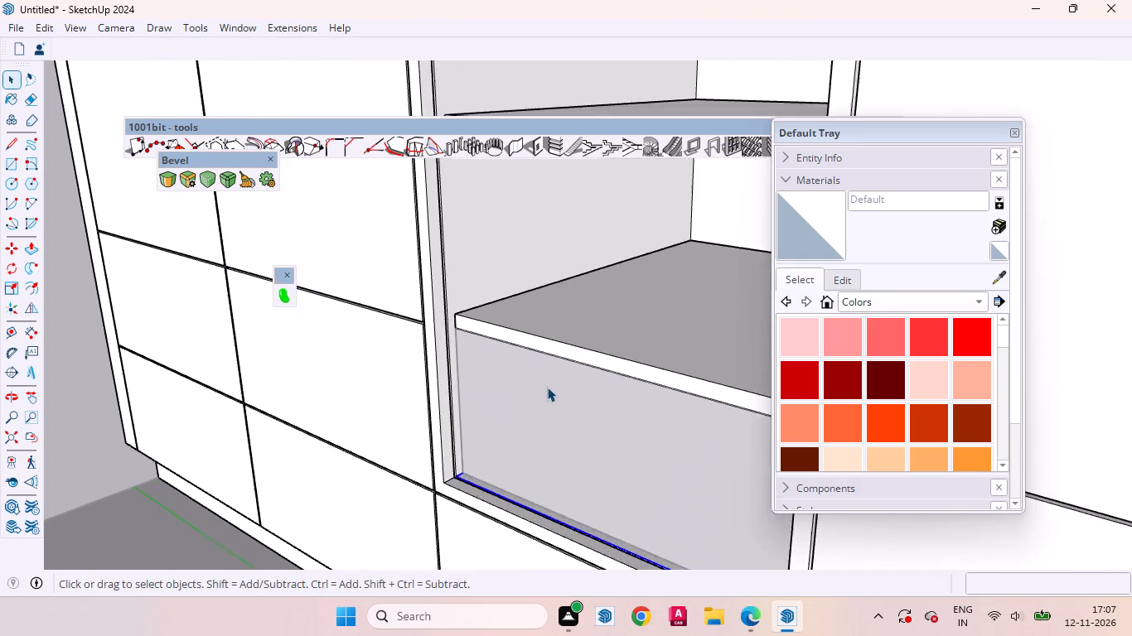
{"action": "scroll", "coordinate": [550, 385], "scroll_direction": "down", "scroll_amount": 20}
{"action": "scroll", "coordinate": [550, 385], "scroll_direction": "down", "scroll_amount": 2}
{"action": "left_click", "coordinate": [842, 564]}
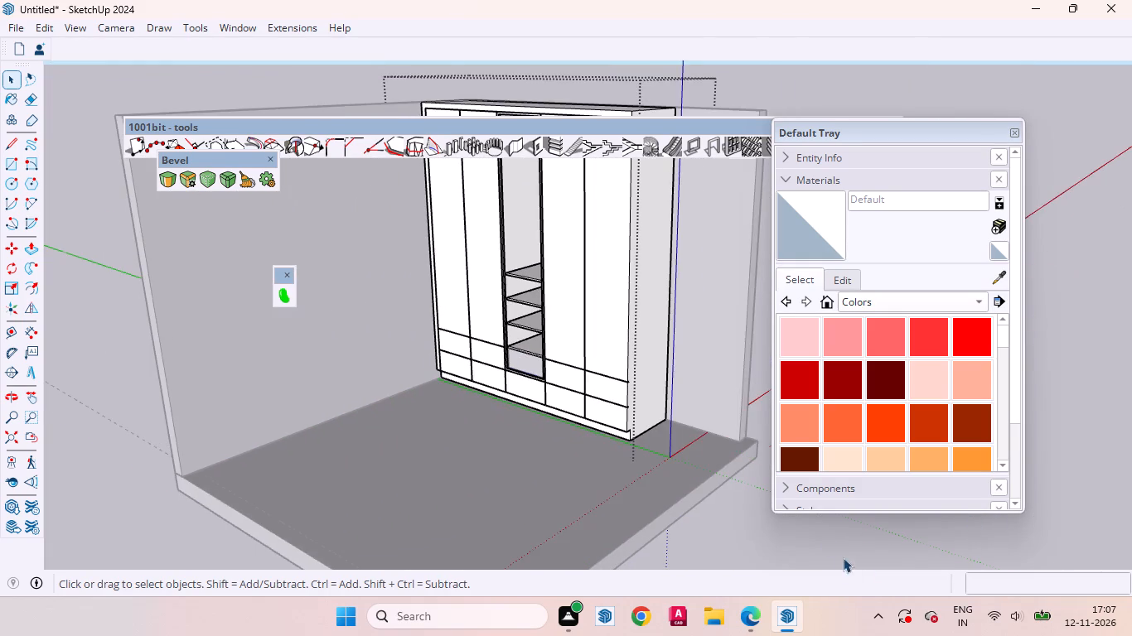
{"action": "scroll", "coordinate": [591, 378], "scroll_direction": "up", "scroll_amount": 11}
{"action": "middle_click_drag", "start_coordinate": [533, 353], "coordinate": [685, 353]}
{"action": "scroll", "coordinate": [618, 390], "scroll_direction": "down", "scroll_amount": 4}
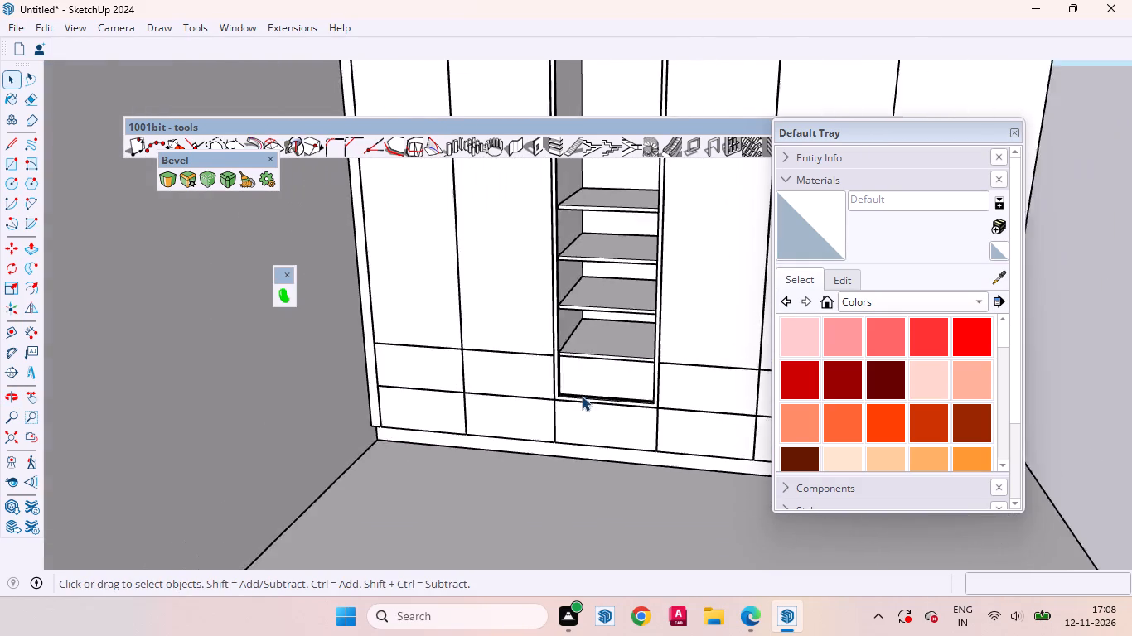
{"action": "scroll", "coordinate": [582, 396], "scroll_direction": "down", "scroll_amount": 5}
{"action": "middle_click_drag", "start_coordinate": [591, 382], "coordinate": [612, 373]}
{"action": "scroll", "coordinate": [612, 389], "scroll_direction": "up", "scroll_amount": 4}
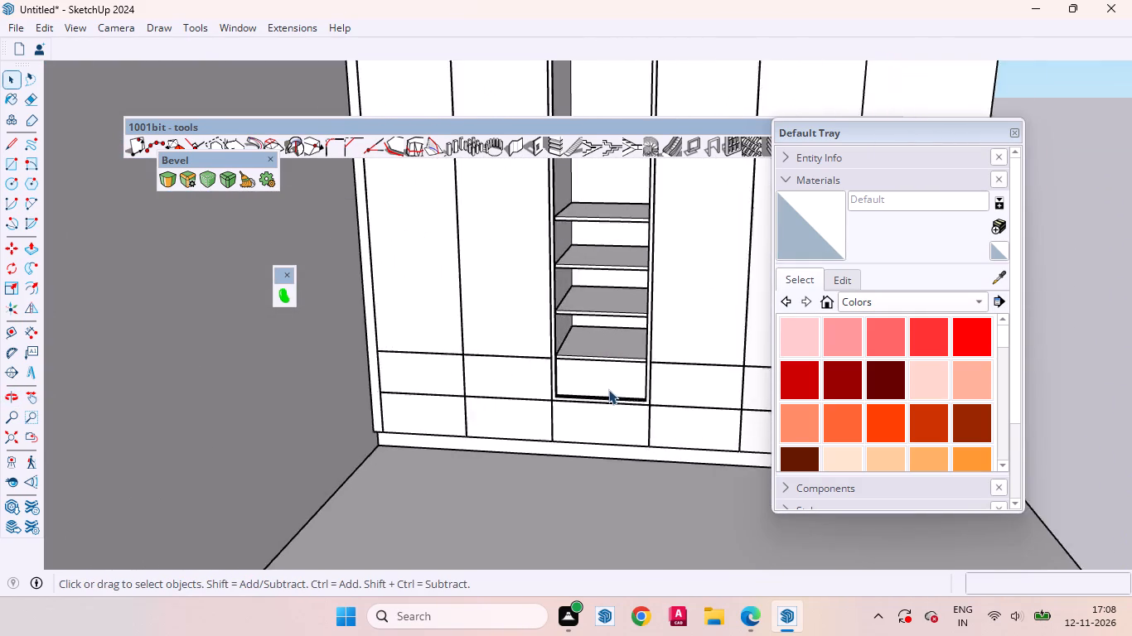
{"action": "scroll", "coordinate": [608, 389], "scroll_direction": "up", "scroll_amount": 3}
{"action": "left_click", "coordinate": [593, 373]}
{"action": "scroll", "coordinate": [530, 342], "scroll_direction": "up", "scroll_amount": 13}
{"action": "middle_click_drag", "start_coordinate": [529, 348], "coordinate": [452, 361]}
{"action": "scroll", "coordinate": [516, 325], "scroll_direction": "up", "scroll_amount": 8}
{"action": "key", "text": "m"}
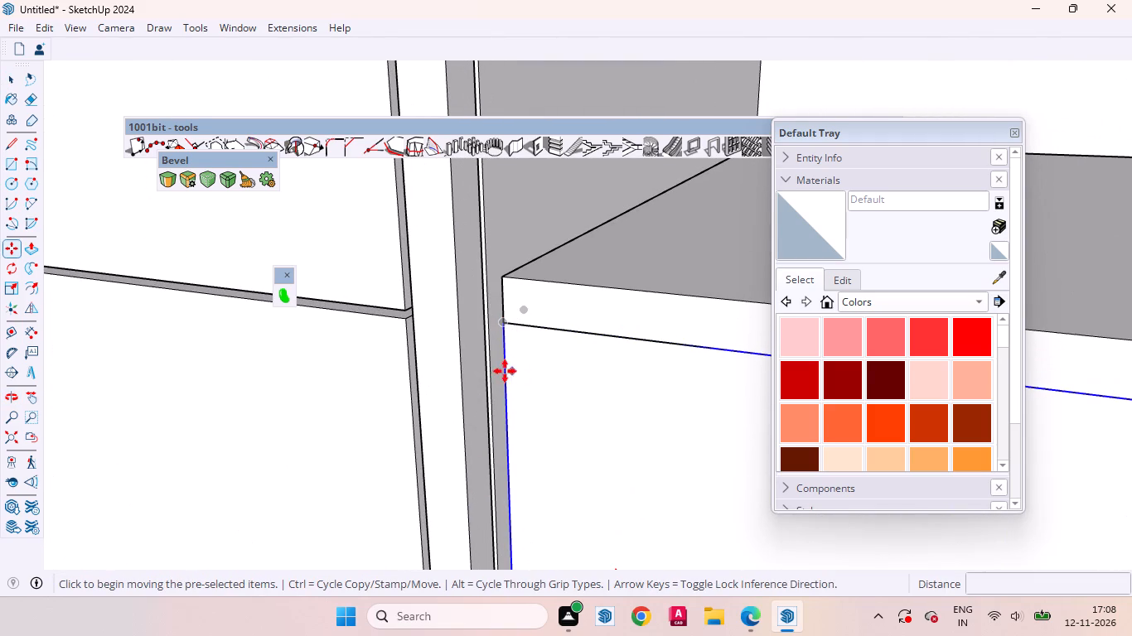
{"action": "left_click", "coordinate": [504, 324]}
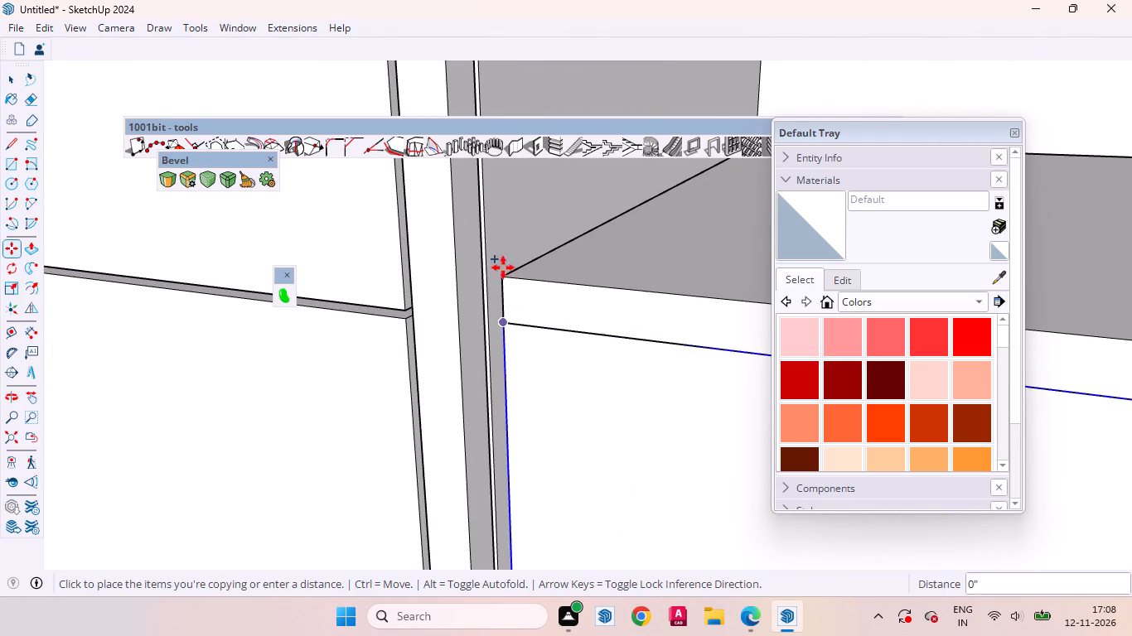
{"action": "scroll", "coordinate": [524, 330], "scroll_direction": "down", "scroll_amount": 16}
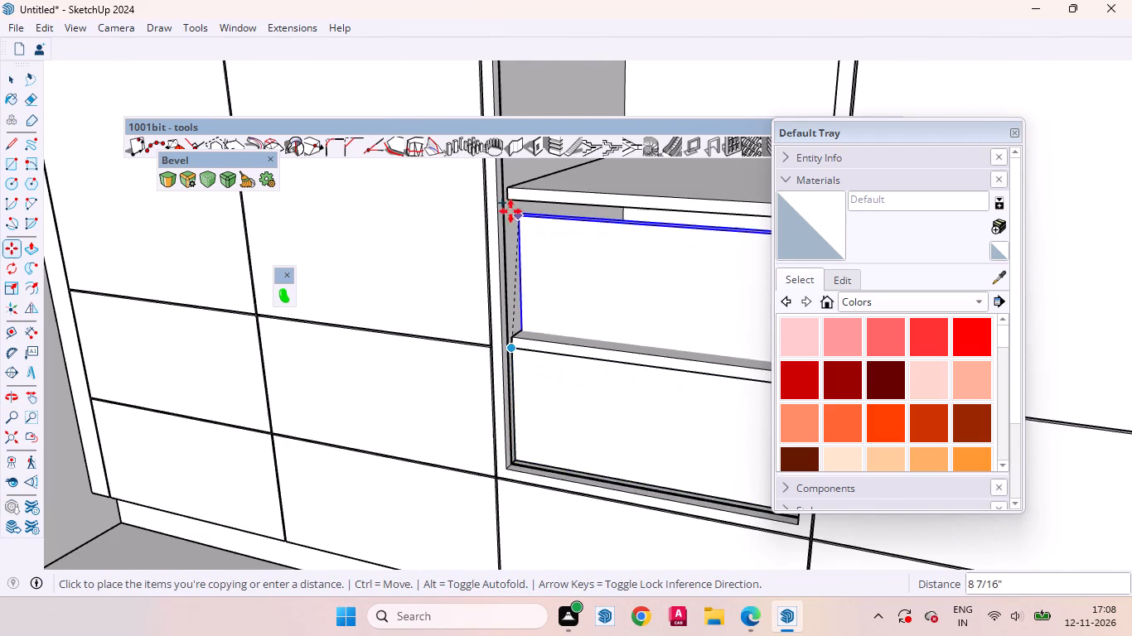
{"action": "scroll", "coordinate": [505, 211], "scroll_direction": "up", "scroll_amount": 10}
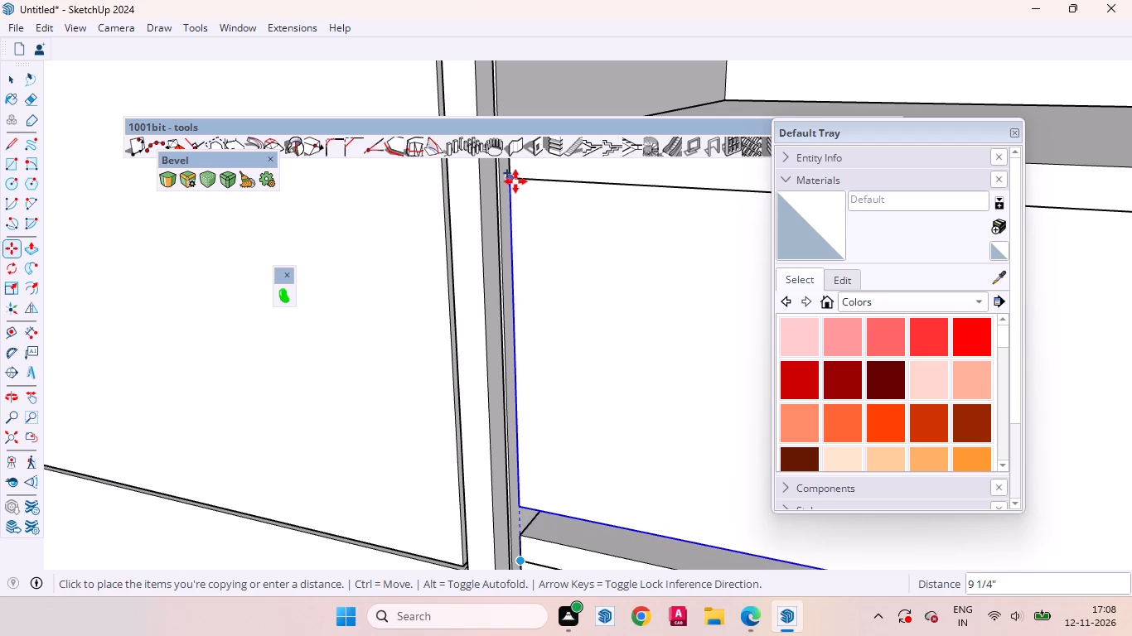
{"action": "left_click", "coordinate": [515, 181]}
Copy the front panel up twice more, 9 1/4" each time, to sit beneath the third and fourth shelves.
{"action": "scroll", "coordinate": [551, 330], "scroll_direction": "down", "scroll_amount": 9}
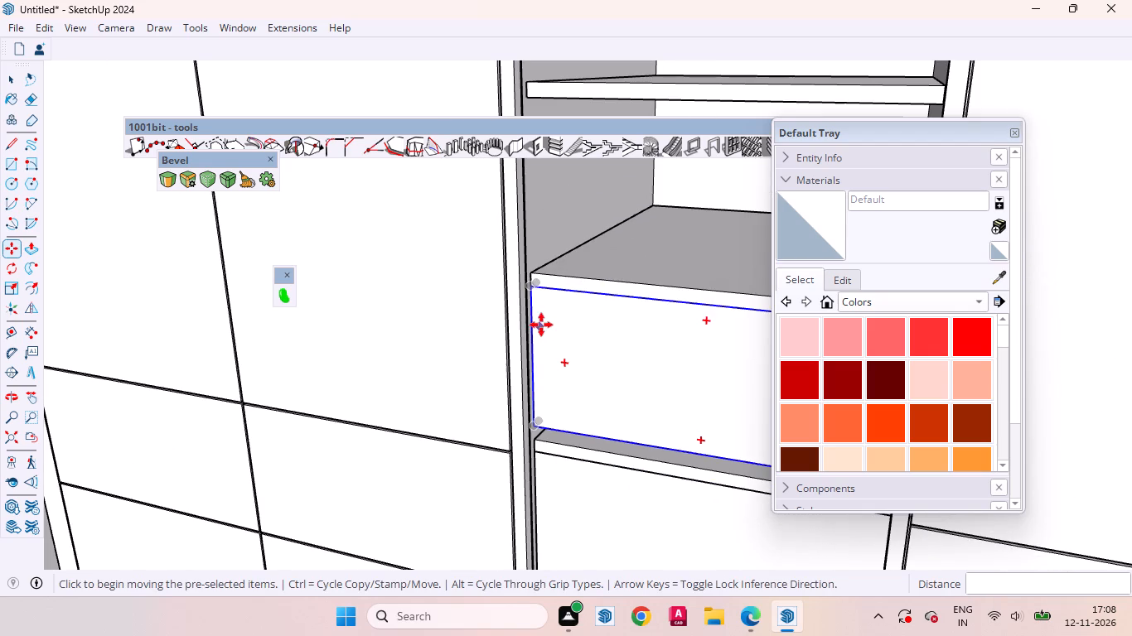
{"action": "scroll", "coordinate": [543, 277], "scroll_direction": "up", "scroll_amount": 7}
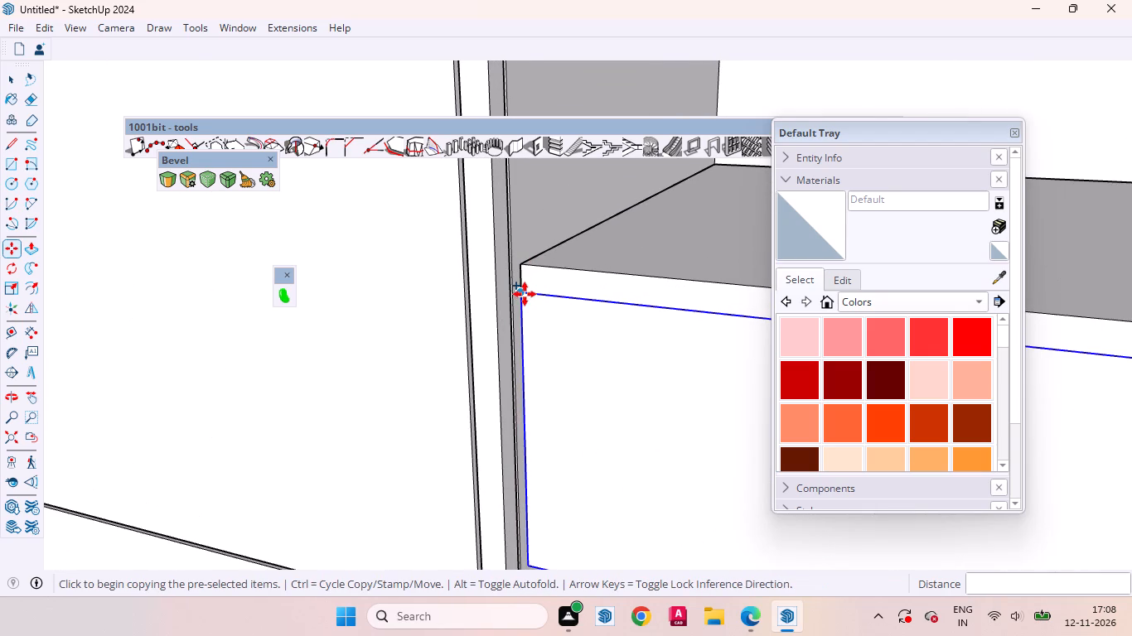
{"action": "left_click", "coordinate": [525, 294]}
{"action": "scroll", "coordinate": [537, 360], "scroll_direction": "down", "scroll_amount": 14}
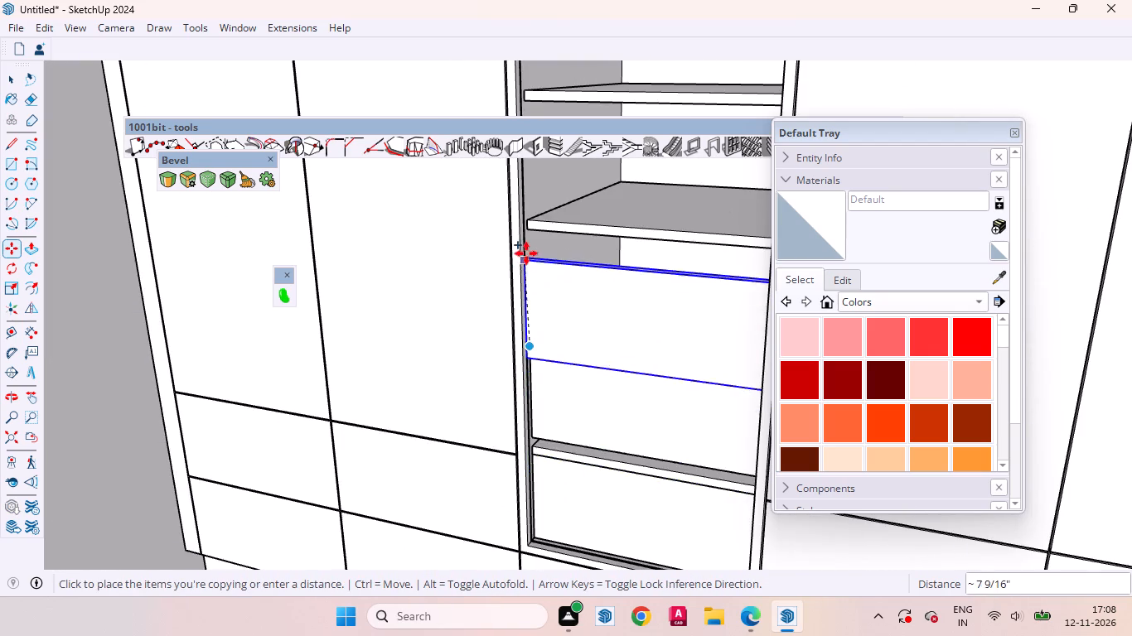
{"action": "scroll", "coordinate": [527, 252], "scroll_direction": "up", "scroll_amount": 11}
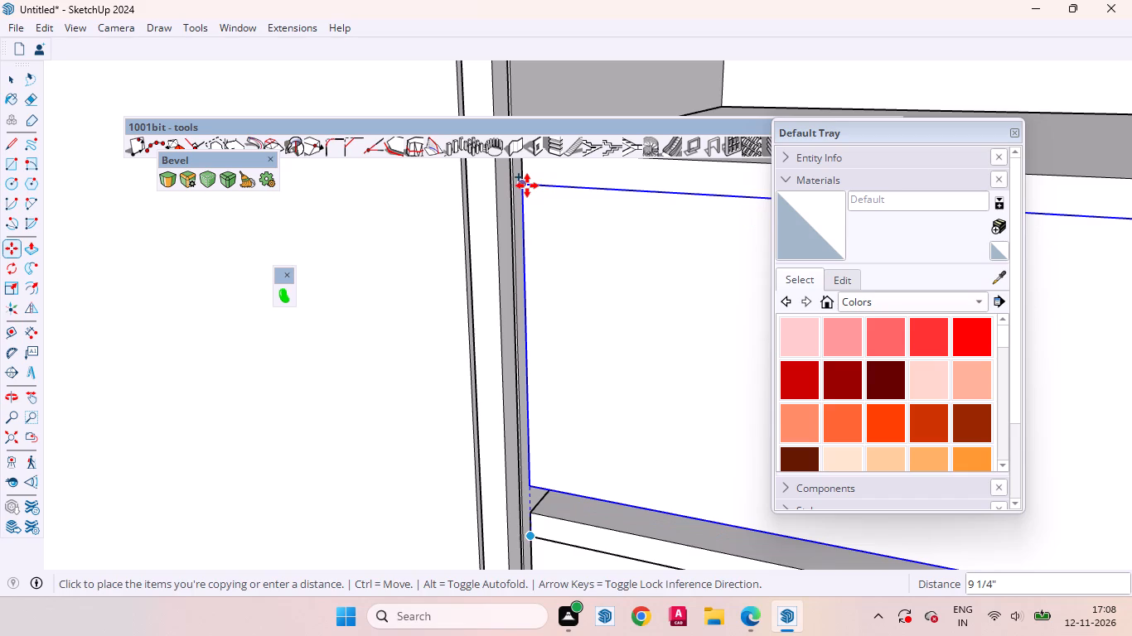
{"action": "left_click", "coordinate": [527, 185]}
{"action": "left_click", "coordinate": [525, 182]}
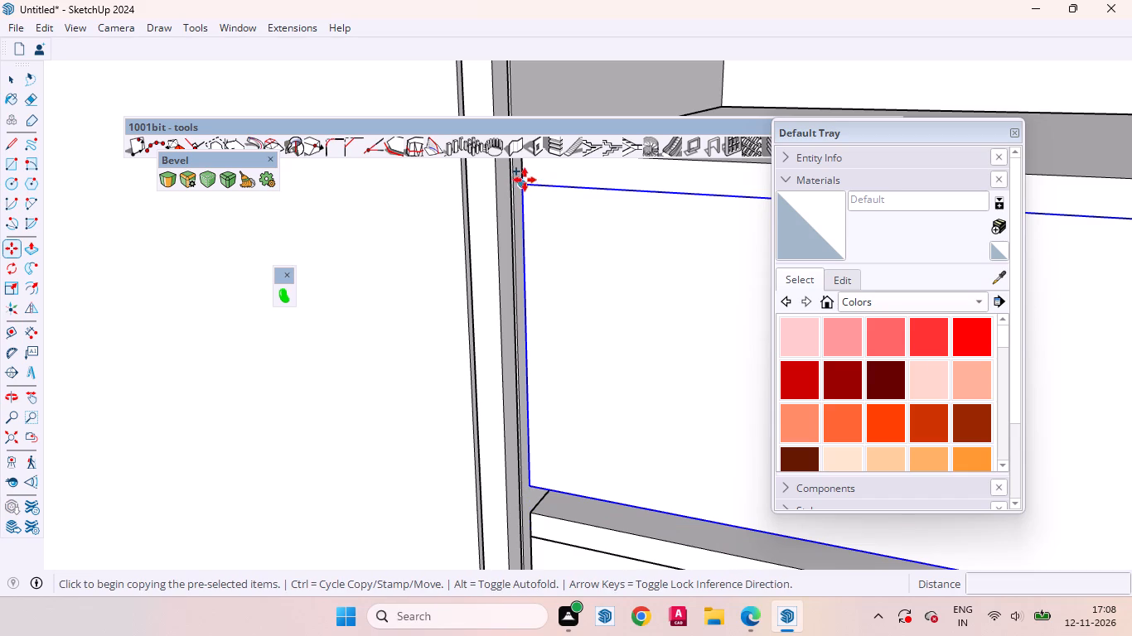
{"action": "scroll", "coordinate": [544, 336], "scroll_direction": "down", "scroll_amount": 18}
{"action": "scroll", "coordinate": [544, 296], "scroll_direction": "up", "scroll_amount": 2}
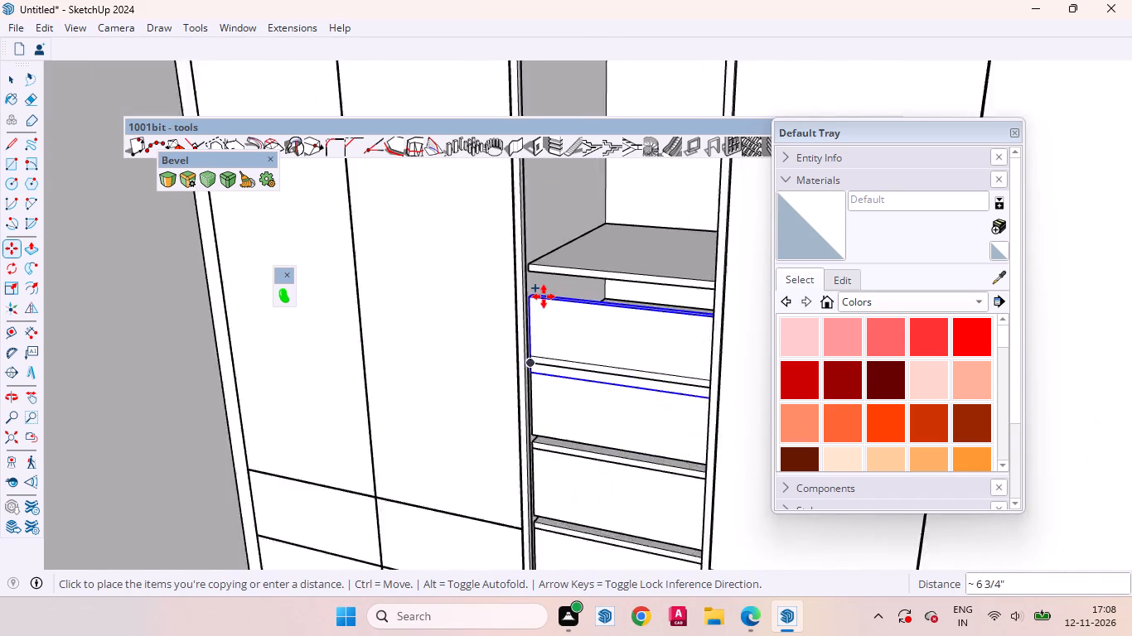
{"action": "scroll", "coordinate": [544, 296], "scroll_direction": "up", "scroll_amount": 14}
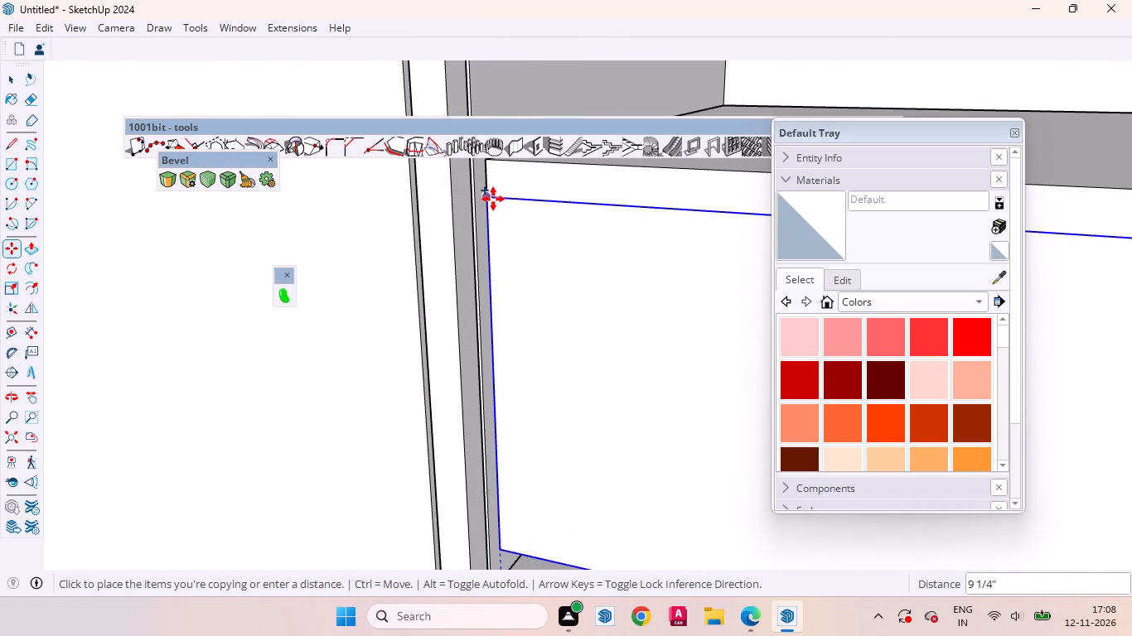
{"action": "left_click", "coordinate": [493, 197]}
{"action": "scroll", "coordinate": [527, 282], "scroll_direction": "down", "scroll_amount": 15}
{"action": "scroll", "coordinate": [529, 350], "scroll_direction": "up", "scroll_amount": 1}
{"action": "scroll", "coordinate": [531, 354], "scroll_direction": "down", "scroll_amount": 3}
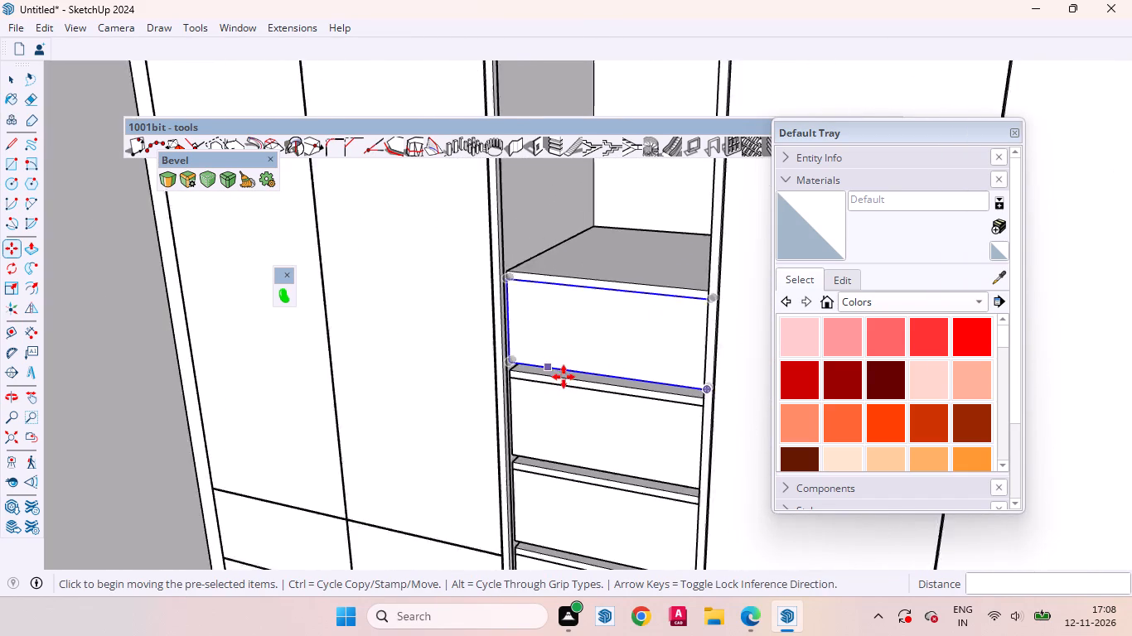
Scale the topmost front panel downward along its height until its lower edge reaches the shelf beneath it.
{"action": "key", "text": "space"}
{"action": "scroll", "coordinate": [560, 410], "scroll_direction": "down", "scroll_amount": 10}
{"action": "middle_click_drag", "start_coordinate": [583, 463], "coordinate": [655, 368]}
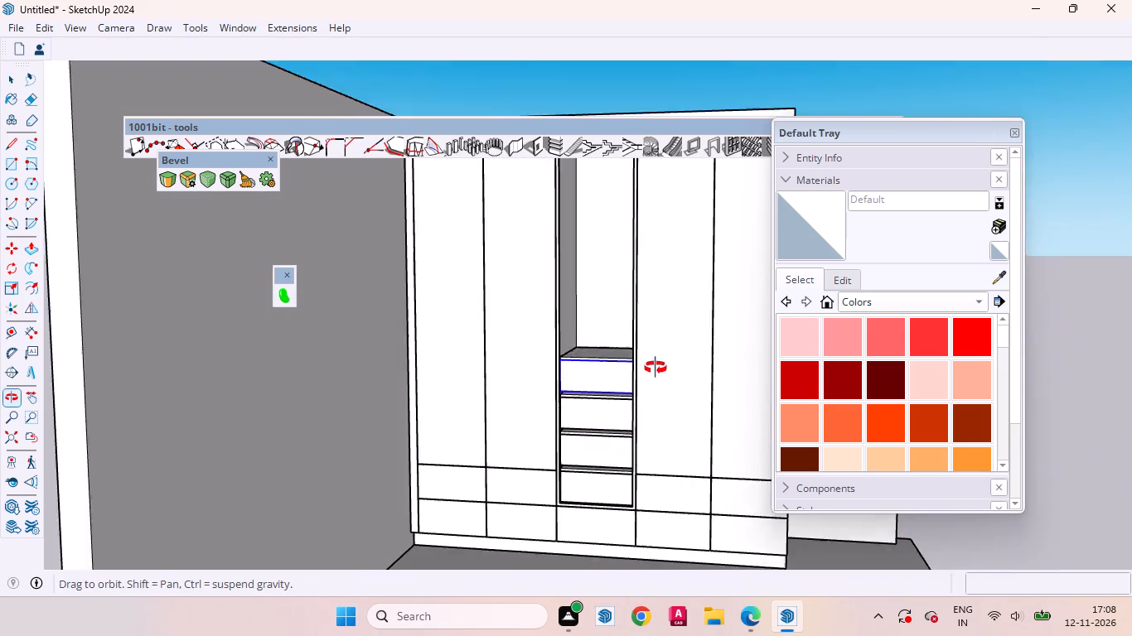
{"action": "middle_click_drag", "start_coordinate": [655, 368], "coordinate": [658, 354]}
{"action": "scroll", "coordinate": [602, 373], "scroll_direction": "up", "scroll_amount": 18}
{"action": "middle_click_drag", "start_coordinate": [622, 388], "coordinate": [617, 362]}
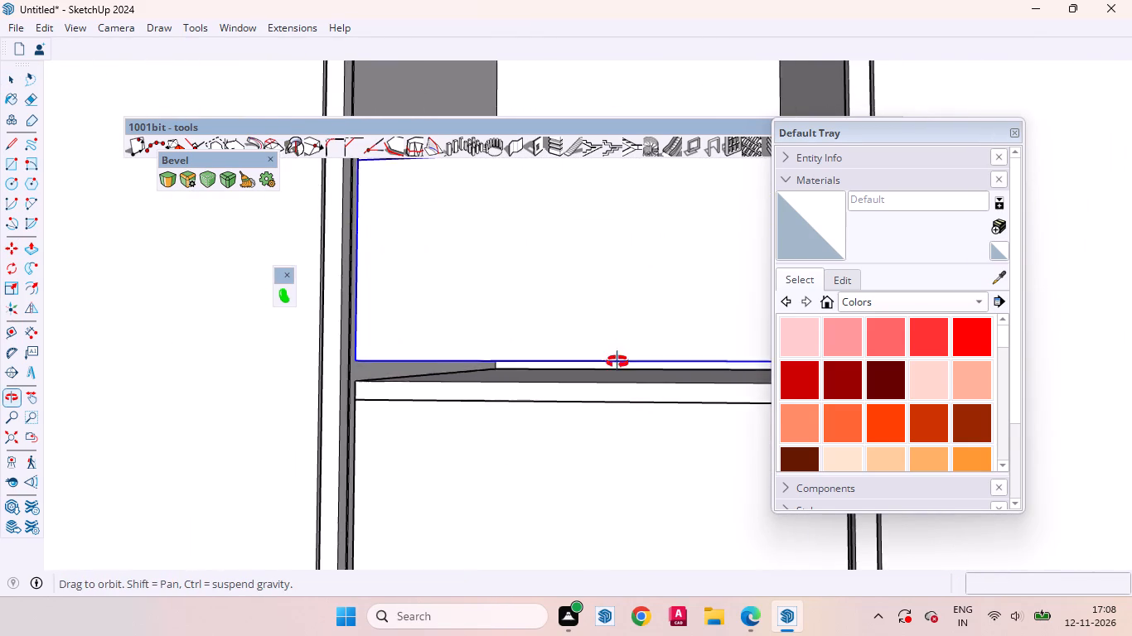
{"action": "middle_click_drag", "start_coordinate": [617, 362], "coordinate": [612, 305]}
{"action": "scroll", "coordinate": [615, 351], "scroll_direction": "up", "scroll_amount": 2}
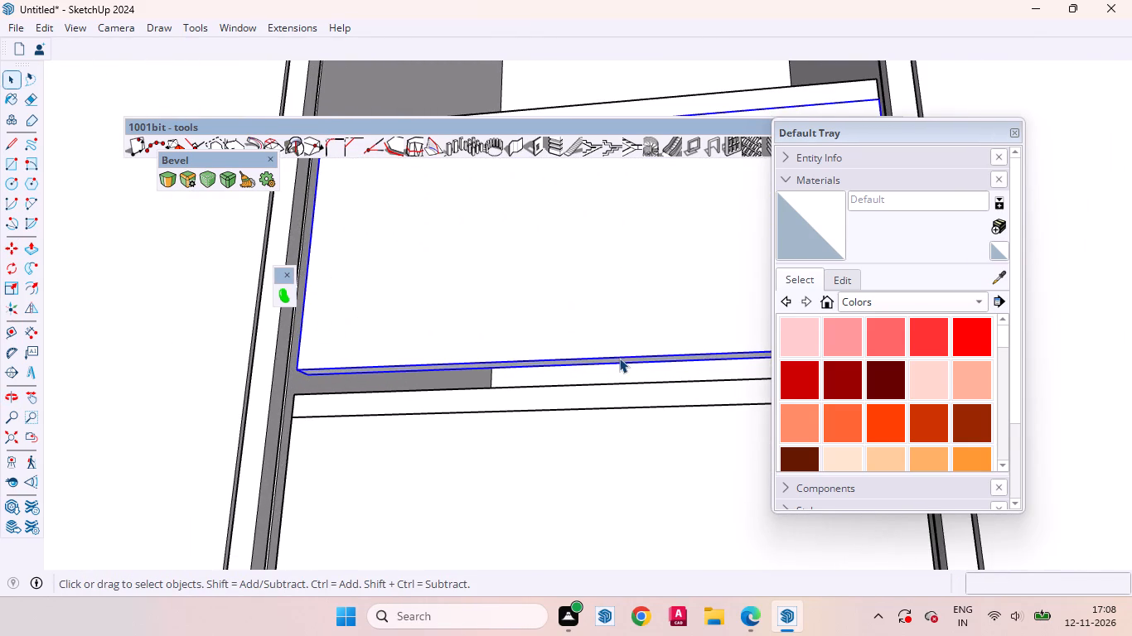
{"action": "key", "text": "s"}
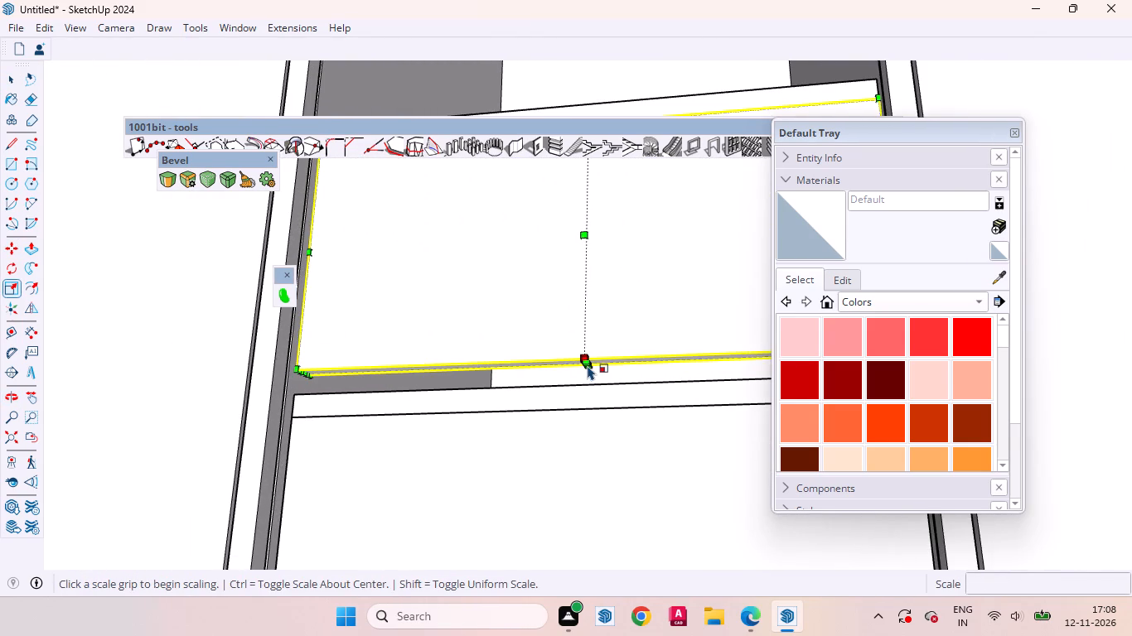
{"action": "left_click", "coordinate": [592, 368]}
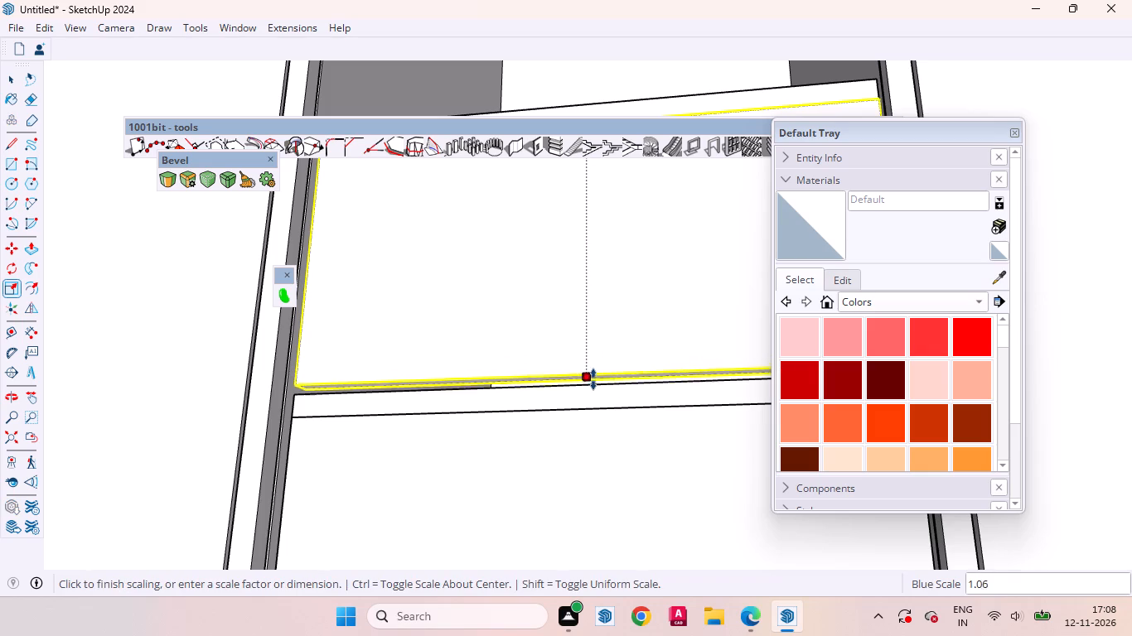
{"action": "left_click", "coordinate": [594, 383]}
{"action": "key", "text": "space"}
{"action": "scroll", "coordinate": [502, 343], "scroll_direction": "down", "scroll_amount": 4}
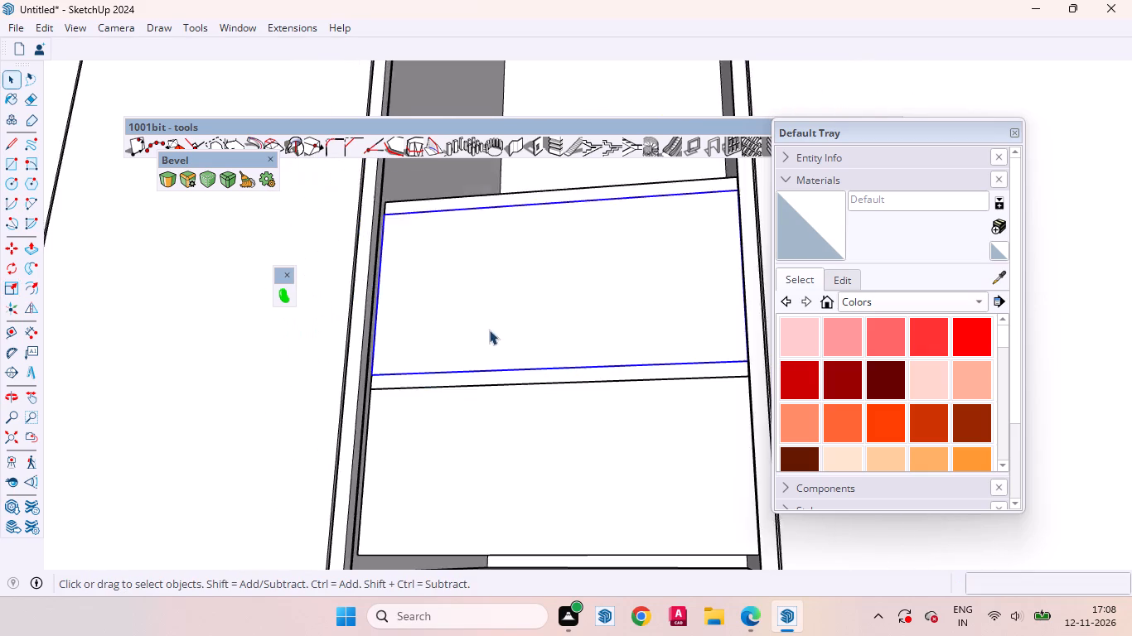
{"action": "scroll", "coordinate": [489, 330], "scroll_direction": "down", "scroll_amount": 2}
{"action": "scroll", "coordinate": [483, 326], "scroll_direction": "up", "scroll_amount": 1}
{"action": "scroll", "coordinate": [483, 326], "scroll_direction": "down", "scroll_amount": 7}
{"action": "middle_click_drag", "start_coordinate": [537, 373], "coordinate": [562, 550]}
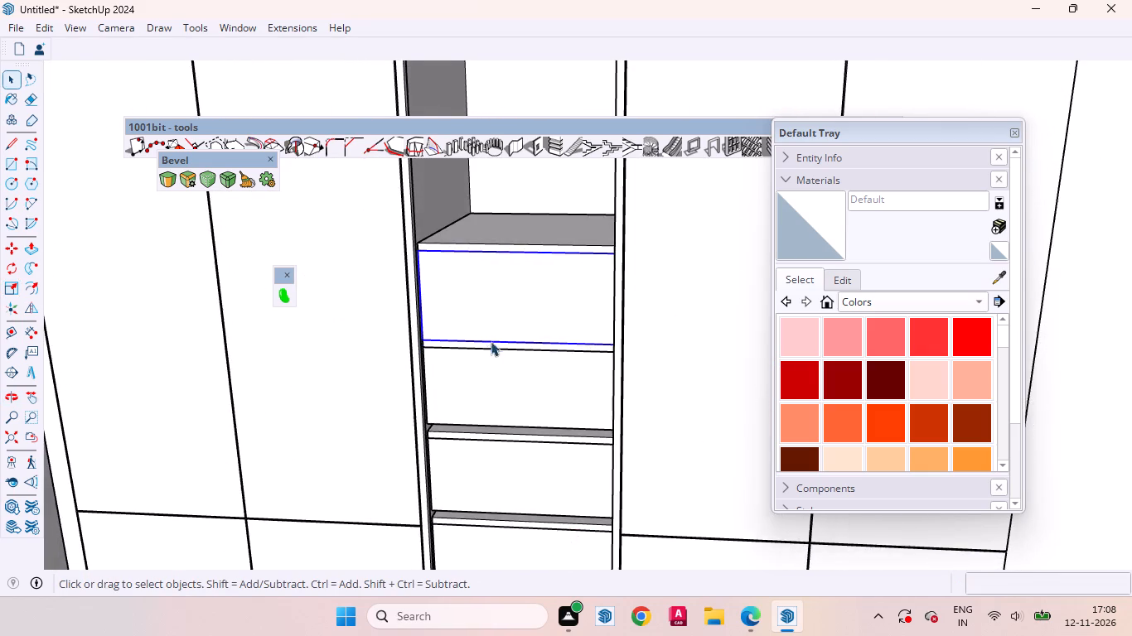
Undo the last scaling of the topmost front panel.
{"action": "scroll", "coordinate": [484, 329], "scroll_direction": "up", "scroll_amount": 13}
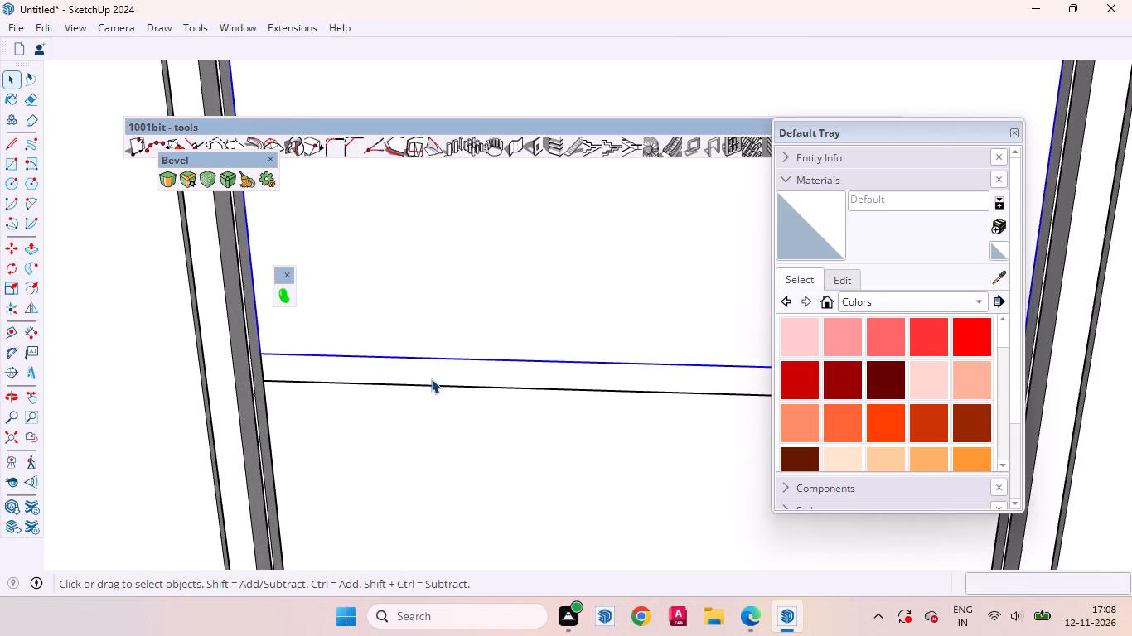
{"action": "key", "text": "ctrl+z"}
Place a guide line 3 mm above the side edge of the third shelf, beneath the topmost front panel.
{"action": "scroll", "coordinate": [355, 352], "scroll_direction": "up", "scroll_amount": 4}
{"action": "middle_click_drag", "start_coordinate": [393, 369], "coordinate": [357, 351]}
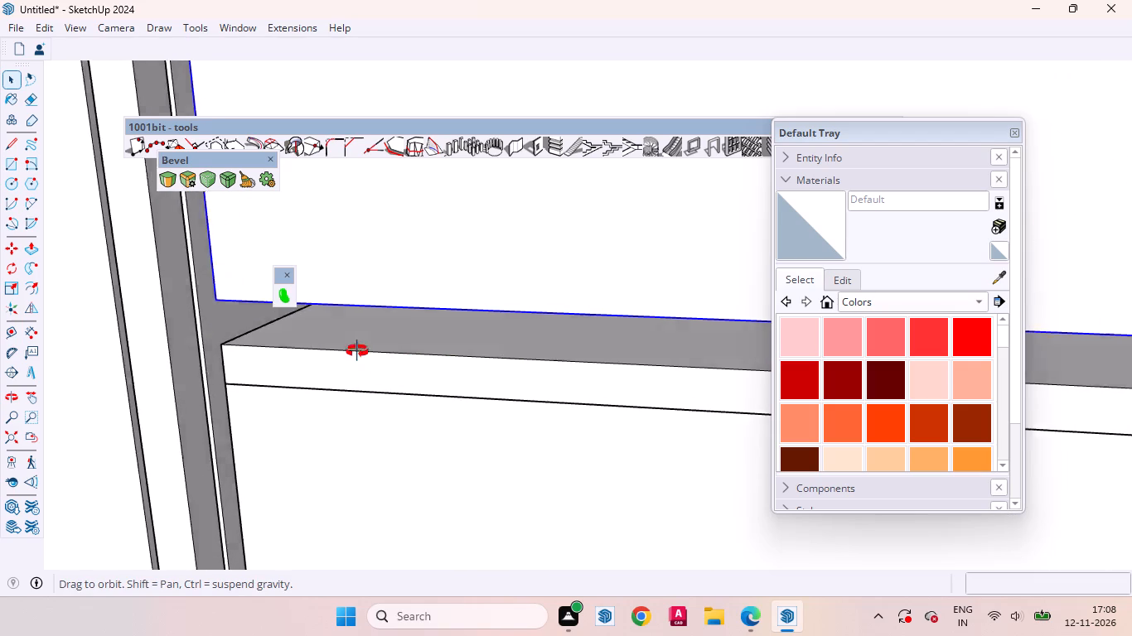
{"action": "middle_click_drag", "start_coordinate": [357, 351], "coordinate": [391, 253]}
{"action": "scroll", "coordinate": [441, 390], "scroll_direction": "down", "scroll_amount": 8}
{"action": "scroll", "coordinate": [371, 376], "scroll_direction": "up", "scroll_amount": 4}
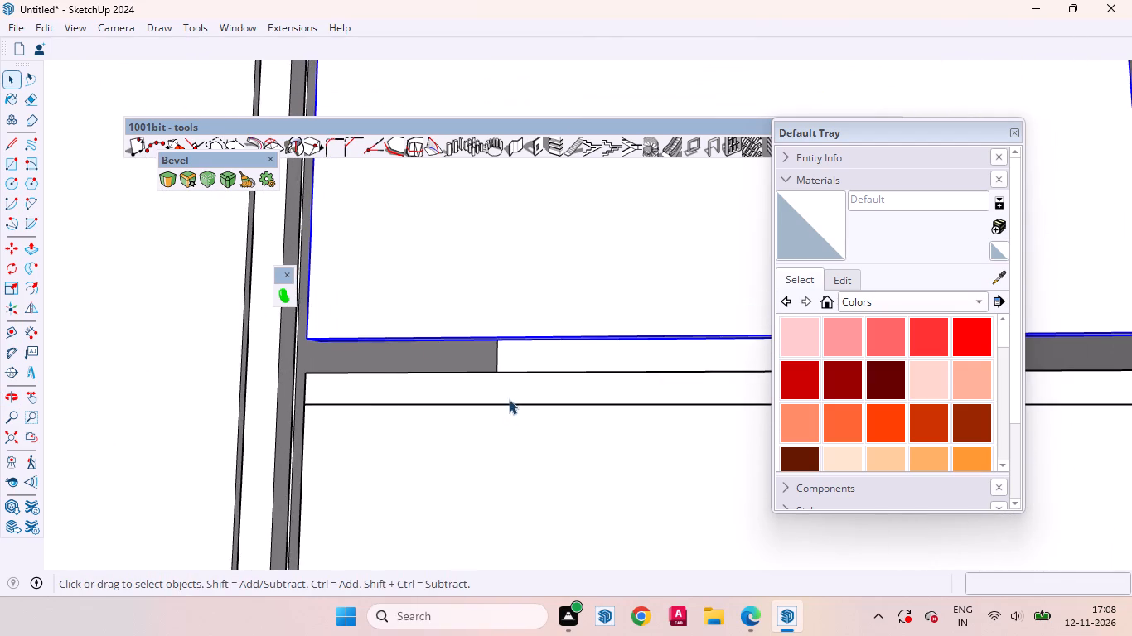
{"action": "scroll", "coordinate": [418, 333], "scroll_direction": "up", "scroll_amount": 7}
{"action": "middle_click_drag", "start_coordinate": [451, 357], "coordinate": [279, 319]}
{"action": "scroll", "coordinate": [333, 362], "scroll_direction": "up", "scroll_amount": 6}
{"action": "middle_click_drag", "start_coordinate": [360, 459], "coordinate": [444, 558]}
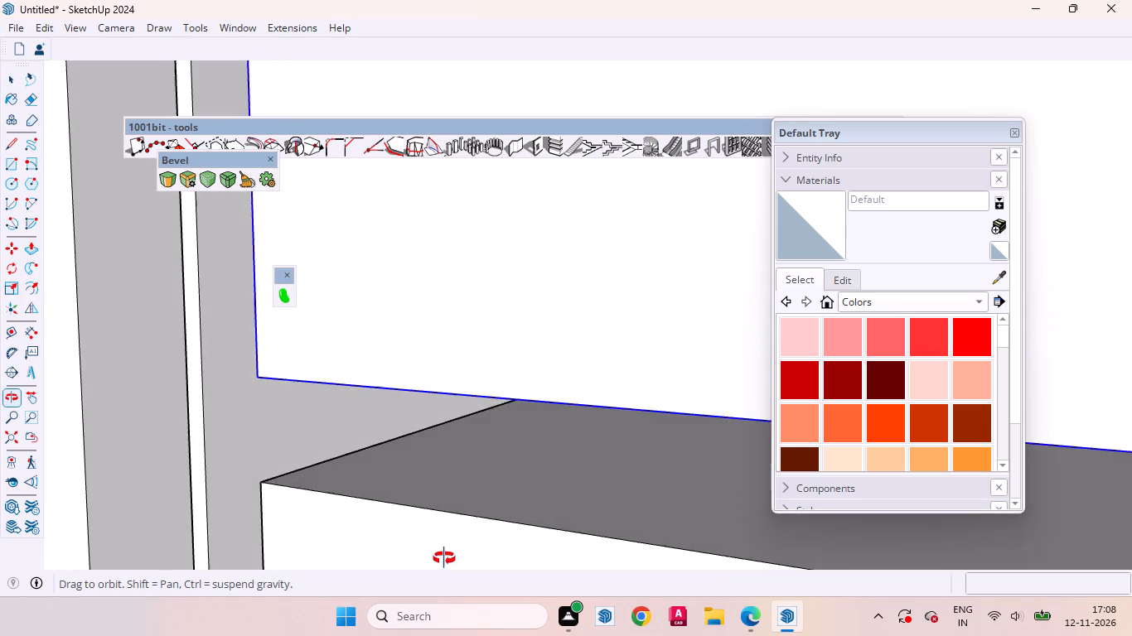
{"action": "middle_click_drag", "start_coordinate": [444, 558], "coordinate": [443, 558]}
{"action": "key", "text": "t"}
{"action": "scroll", "coordinate": [307, 499], "scroll_direction": "up", "scroll_amount": 3}
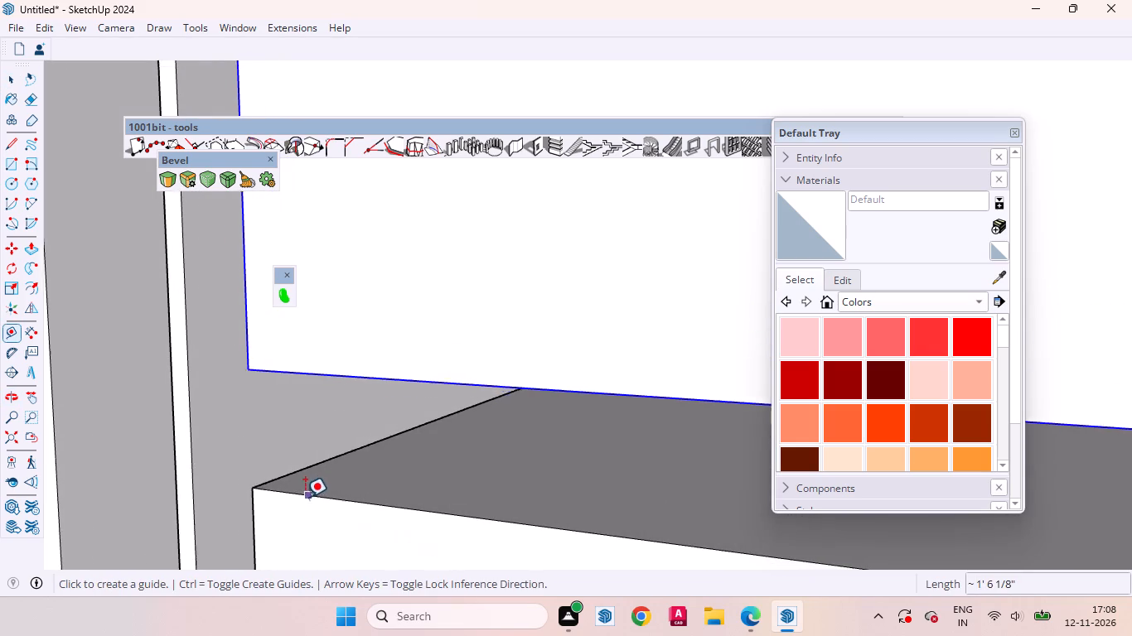
{"action": "scroll", "coordinate": [305, 497], "scroll_direction": "up", "scroll_amount": 4}
{"action": "left_click", "coordinate": [279, 464]}
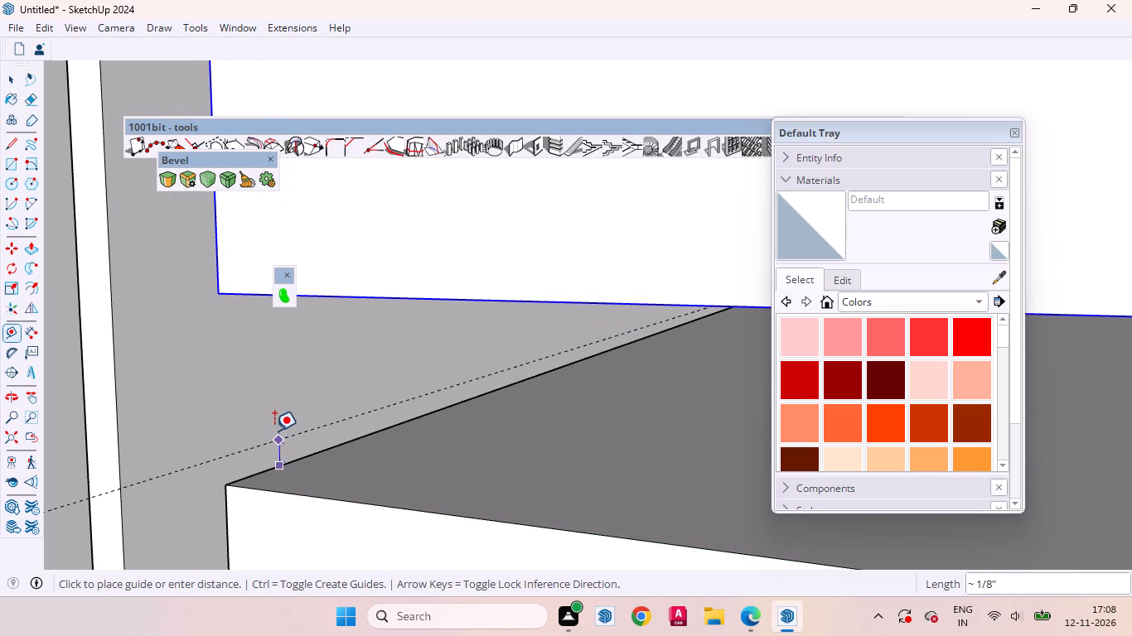
{"action": "type", "text": "3mm"}
{"action": "key", "text": "Return"}
{"action": "key", "text": "space"}
Place a guide line 3 mm above the side edge of the second shelf.
{"action": "scroll", "coordinate": [380, 359], "scroll_direction": "down", "scroll_amount": 13}
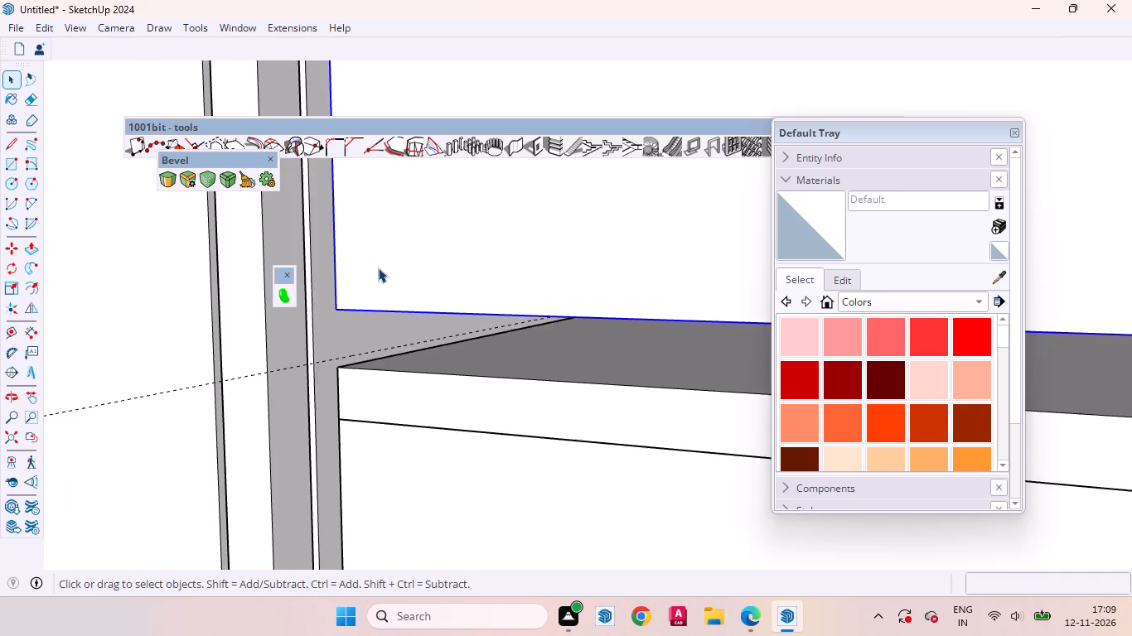
{"action": "scroll", "coordinate": [378, 267], "scroll_direction": "down", "scroll_amount": 12}
{"action": "scroll", "coordinate": [377, 209], "scroll_direction": "up", "scroll_amount": 1}
{"action": "scroll", "coordinate": [394, 490], "scroll_direction": "up", "scroll_amount": 3}
{"action": "scroll", "coordinate": [423, 323], "scroll_direction": "up", "scroll_amount": 1}
{"action": "scroll", "coordinate": [423, 322], "scroll_direction": "down", "scroll_amount": 3}
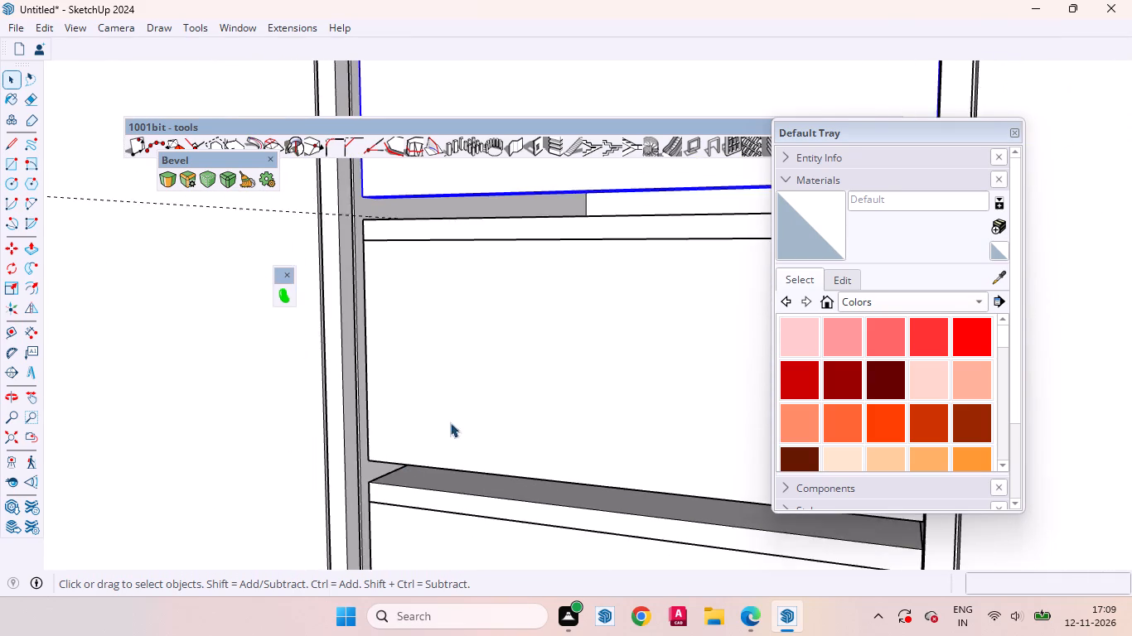
{"action": "scroll", "coordinate": [425, 455], "scroll_direction": "up", "scroll_amount": 12}
{"action": "key", "text": "t"}
{"action": "scroll", "coordinate": [329, 481], "scroll_direction": "up", "scroll_amount": 2}
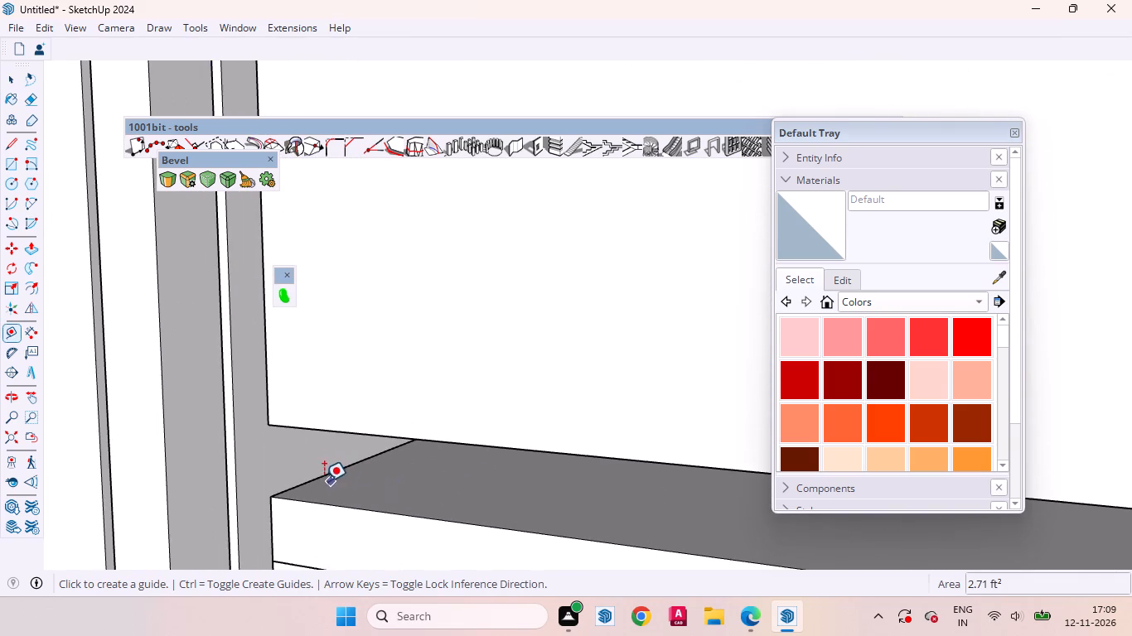
{"action": "scroll", "coordinate": [324, 481], "scroll_direction": "up", "scroll_amount": 4}
{"action": "left_click", "coordinate": [309, 479]}
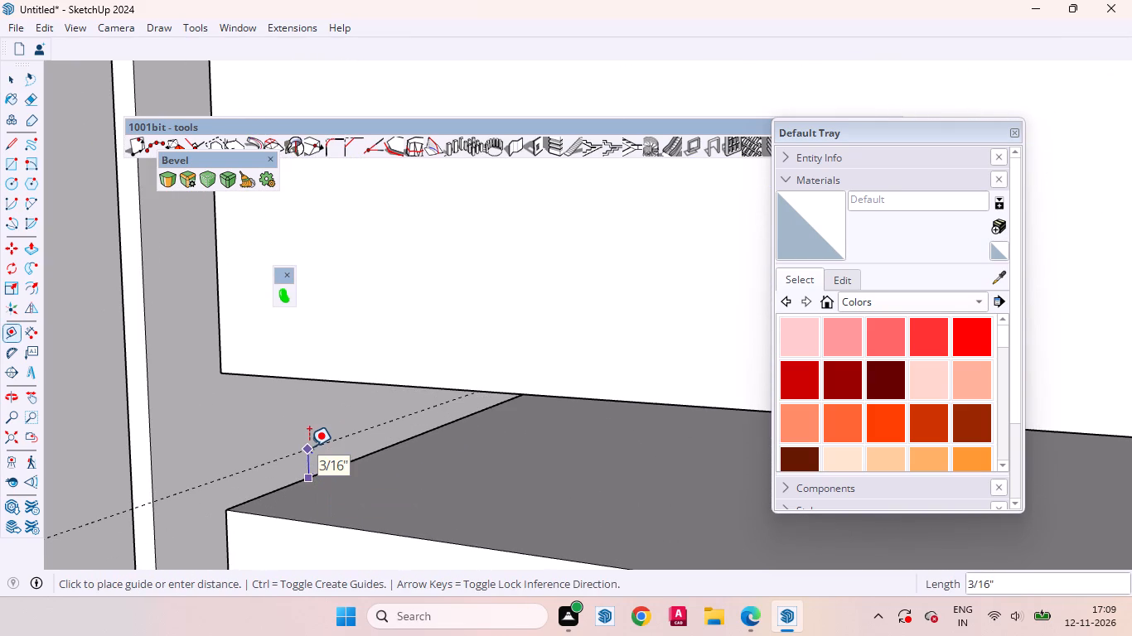
{"action": "key", "text": "3"}
{"action": "type", "text": "mm"}
{"action": "key", "text": "Return"}
Place a guide line 3 mm above the side edge of the lowest shelf.
{"action": "scroll", "coordinate": [354, 429], "scroll_direction": "down", "scroll_amount": 18}
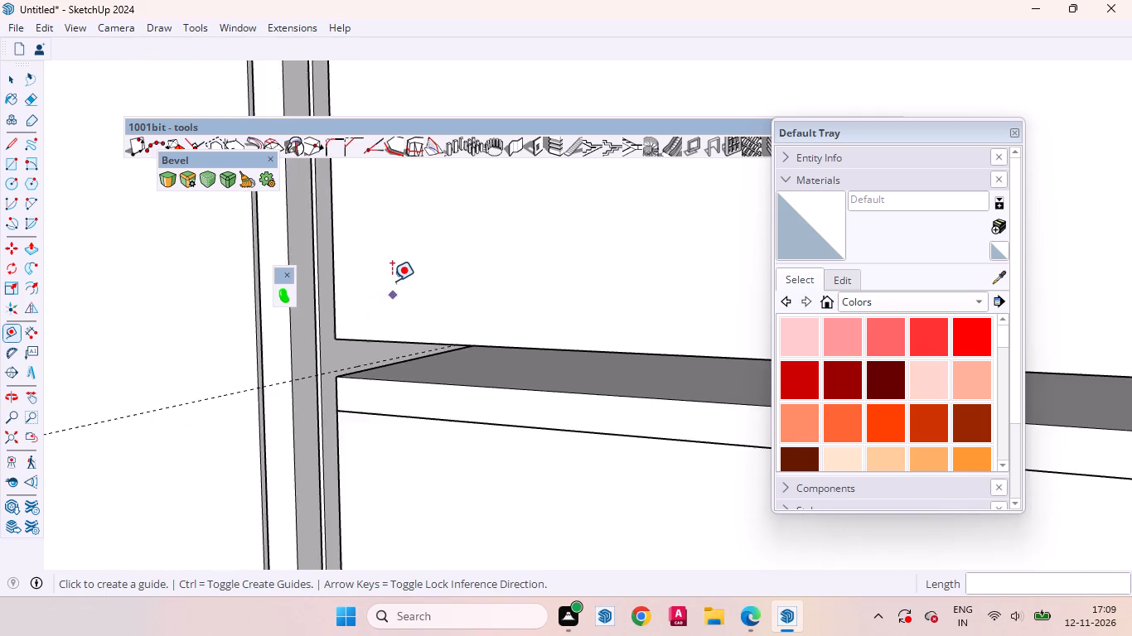
{"action": "scroll", "coordinate": [392, 281], "scroll_direction": "down", "scroll_amount": 15}
{"action": "scroll", "coordinate": [385, 464], "scroll_direction": "up", "scroll_amount": 9}
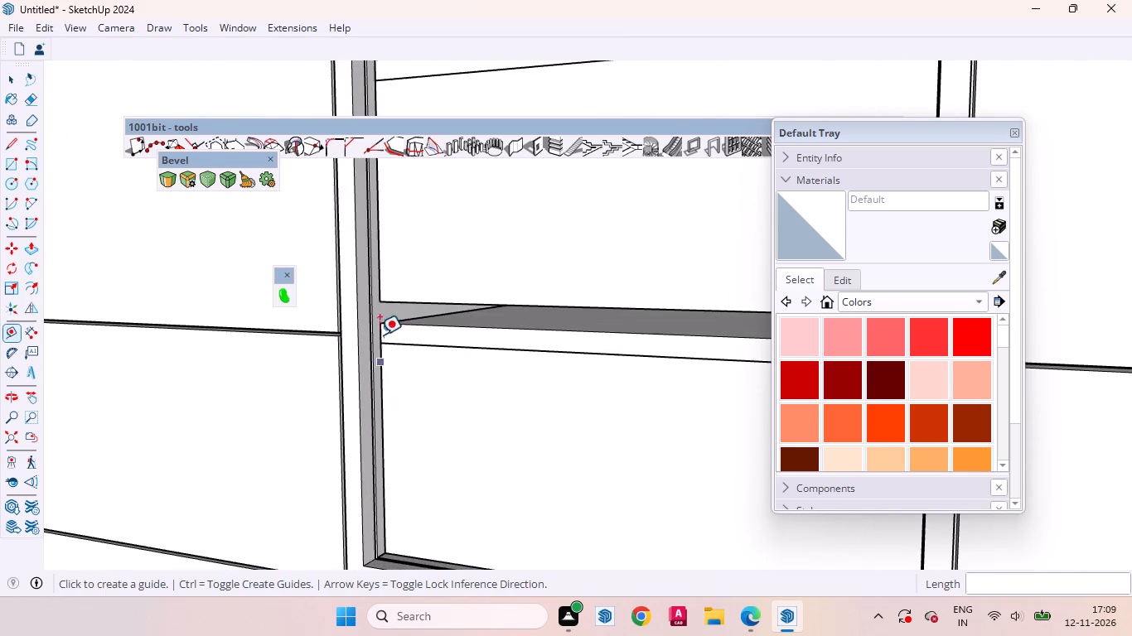
{"action": "scroll", "coordinate": [380, 330], "scroll_direction": "up", "scroll_amount": 11}
{"action": "left_click", "coordinate": [419, 319]}
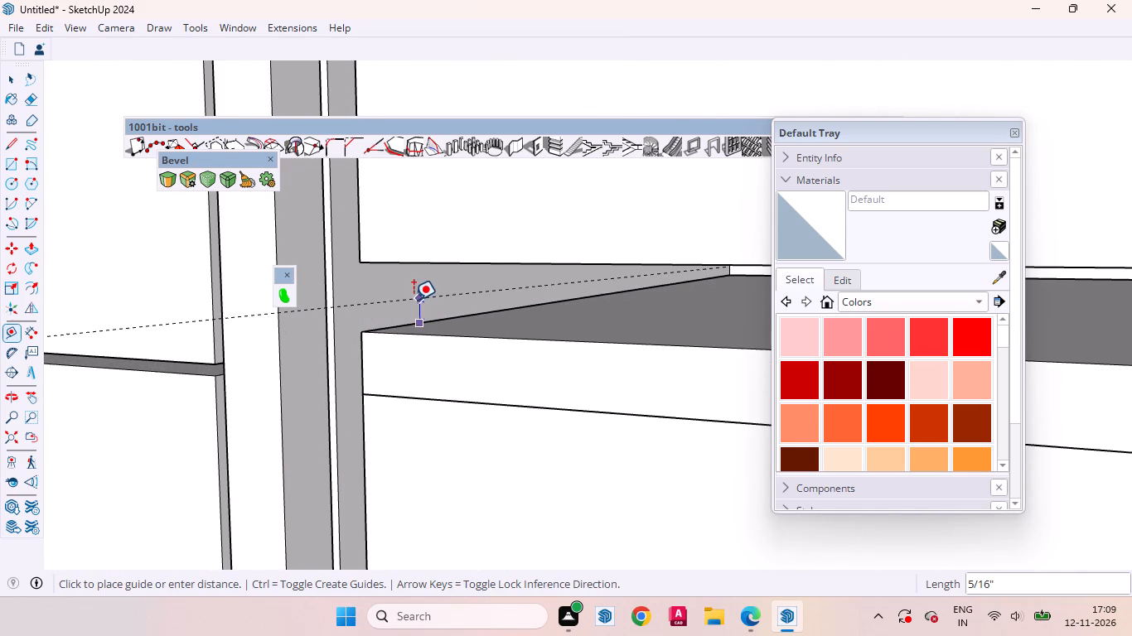
{"action": "type", "text": "3mm"}
{"action": "key", "text": "Return"}
{"action": "scroll", "coordinate": [426, 316], "scroll_direction": "down", "scroll_amount": 1}
{"action": "scroll", "coordinate": [428, 313], "scroll_direction": "up", "scroll_amount": 1}
{"action": "scroll", "coordinate": [430, 311], "scroll_direction": "down", "scroll_amount": 1}
{"action": "scroll", "coordinate": [433, 310], "scroll_direction": "up", "scroll_amount": 1}
{"action": "scroll", "coordinate": [439, 294], "scroll_direction": "down", "scroll_amount": 17}
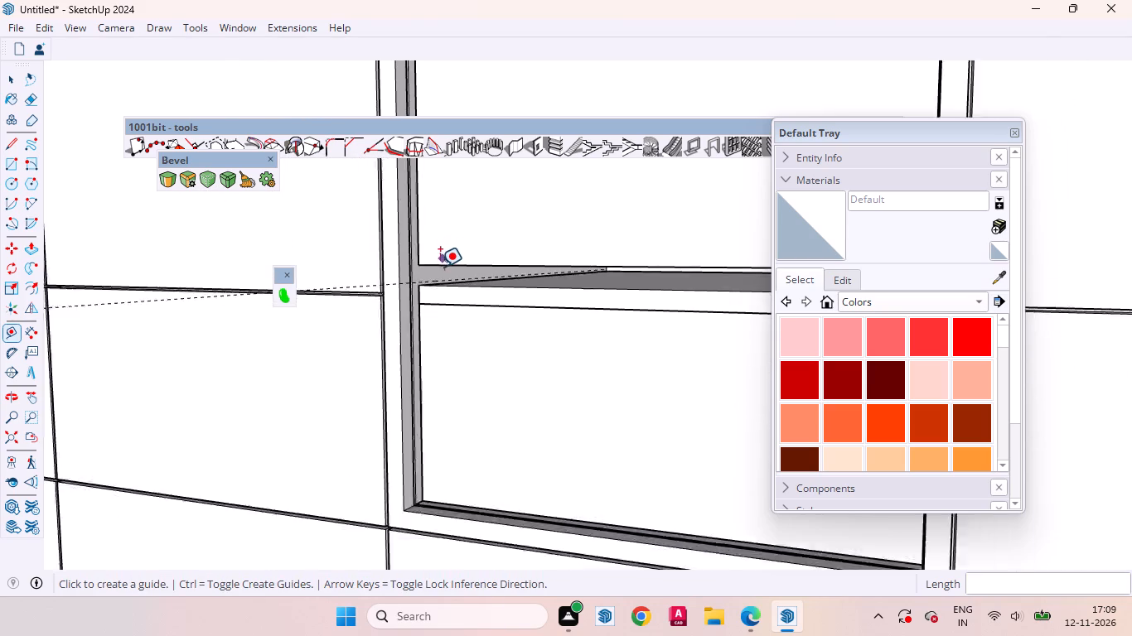
{"action": "scroll", "coordinate": [455, 461], "scroll_direction": "up", "scroll_amount": 12}
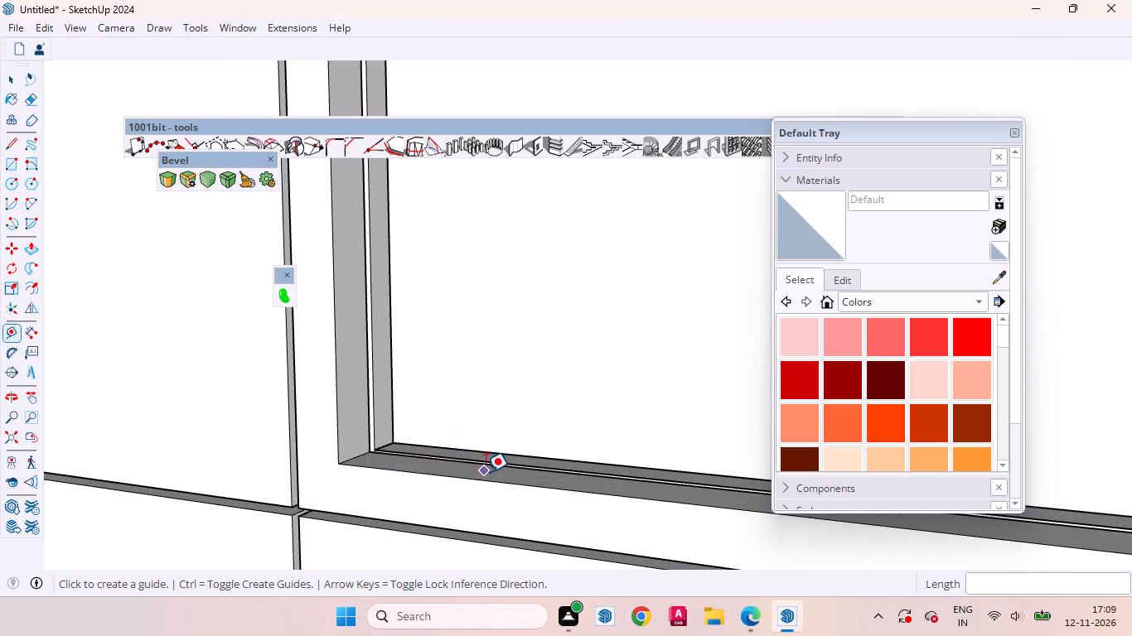
{"action": "key", "text": "space"}
Scale the front panel beneath the second shelf downward to the 3 mm guide, a blue-axis factor of about 1.08.
{"action": "scroll", "coordinate": [470, 521], "scroll_direction": "down", "scroll_amount": 19}
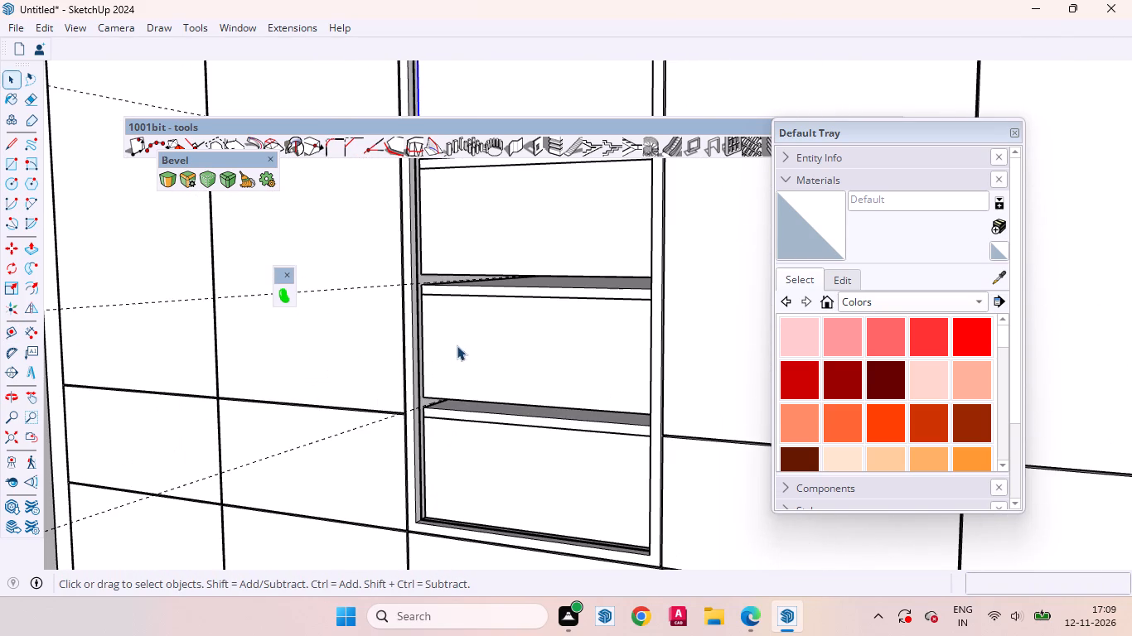
{"action": "left_click", "coordinate": [504, 345]}
{"action": "scroll", "coordinate": [491, 395], "scroll_direction": "up", "scroll_amount": 18}
{"action": "scroll", "coordinate": [364, 402], "scroll_direction": "down", "scroll_amount": 3}
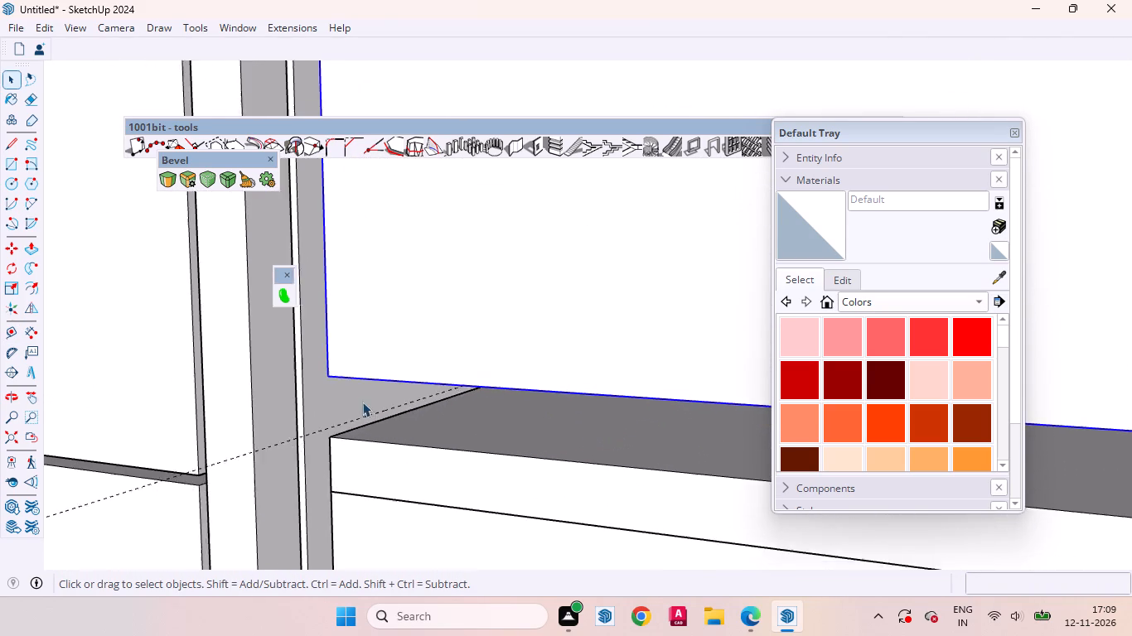
{"action": "scroll", "coordinate": [362, 402], "scroll_direction": "down", "scroll_amount": 2}
{"action": "middle_click_drag", "start_coordinate": [549, 440], "coordinate": [557, 419]}
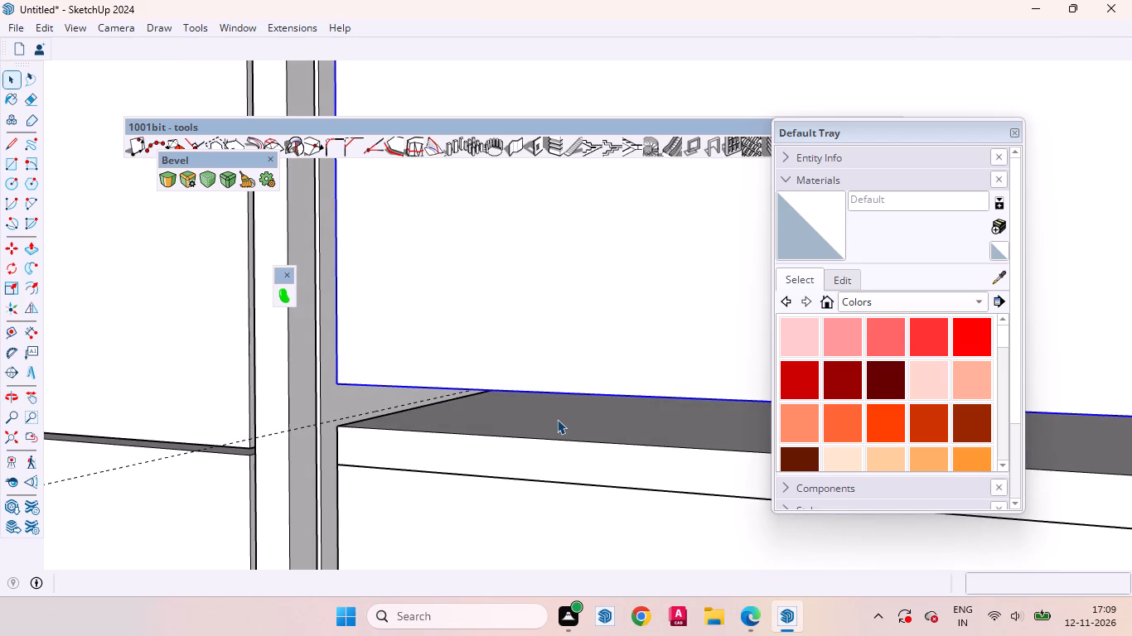
{"action": "key", "text": "s"}
{"action": "scroll", "coordinate": [501, 421], "scroll_direction": "down", "scroll_amount": 10}
{"action": "scroll", "coordinate": [631, 417], "scroll_direction": "up", "scroll_amount": 5}
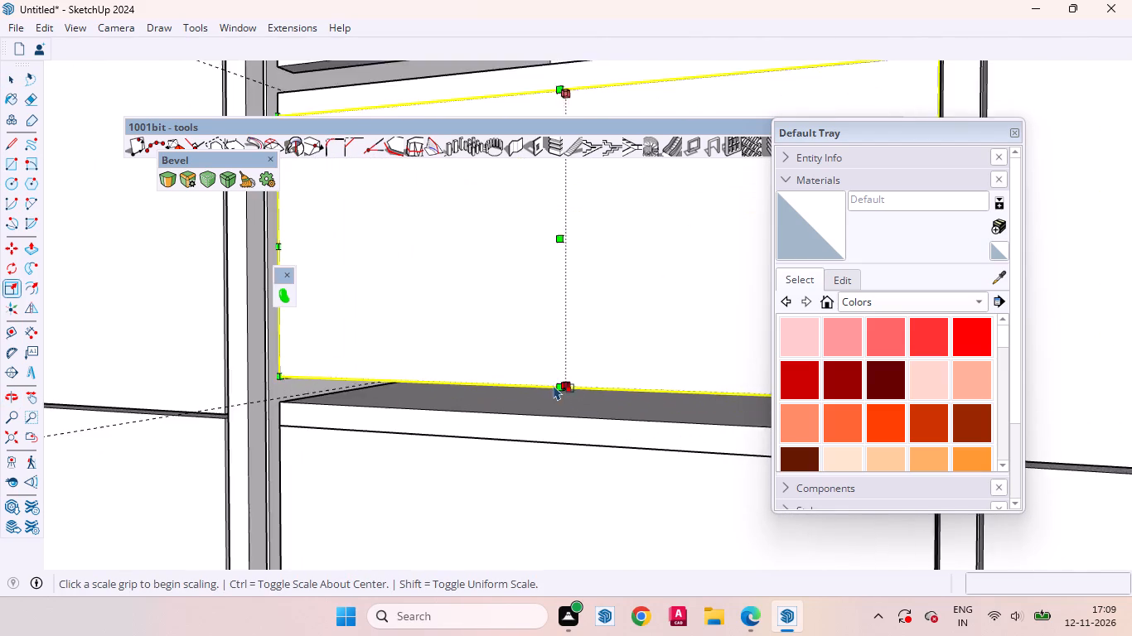
{"action": "scroll", "coordinate": [554, 385], "scroll_direction": "up", "scroll_amount": 8}
{"action": "middle_click_drag", "start_coordinate": [546, 396], "coordinate": [528, 366]}
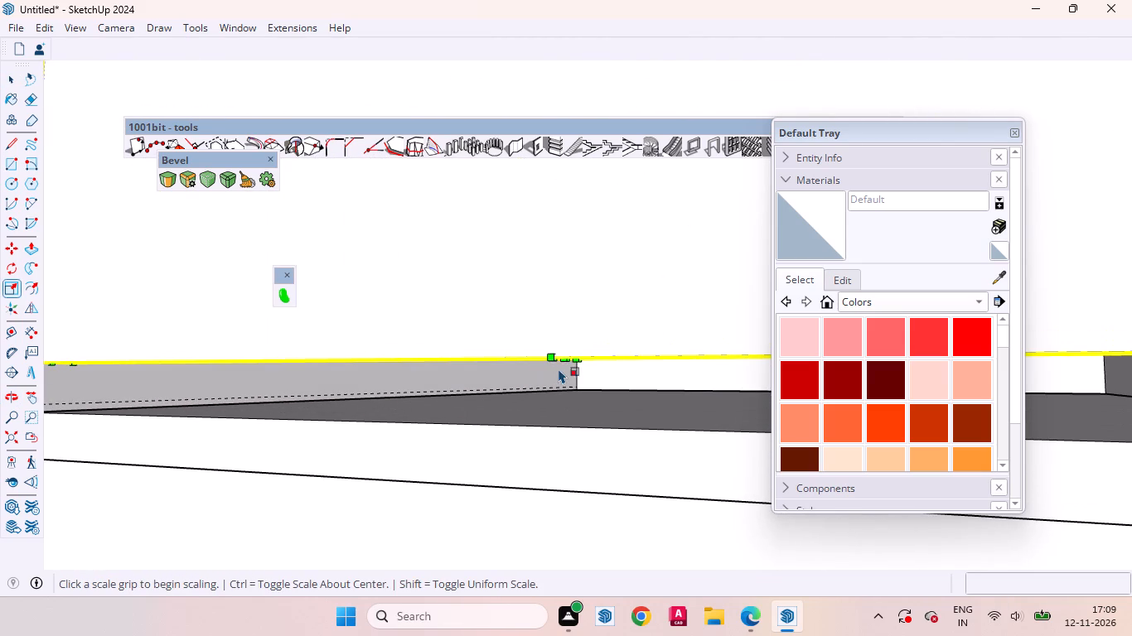
{"action": "left_click", "coordinate": [564, 363]}
{"action": "scroll", "coordinate": [571, 371], "scroll_direction": "down", "scroll_amount": 2}
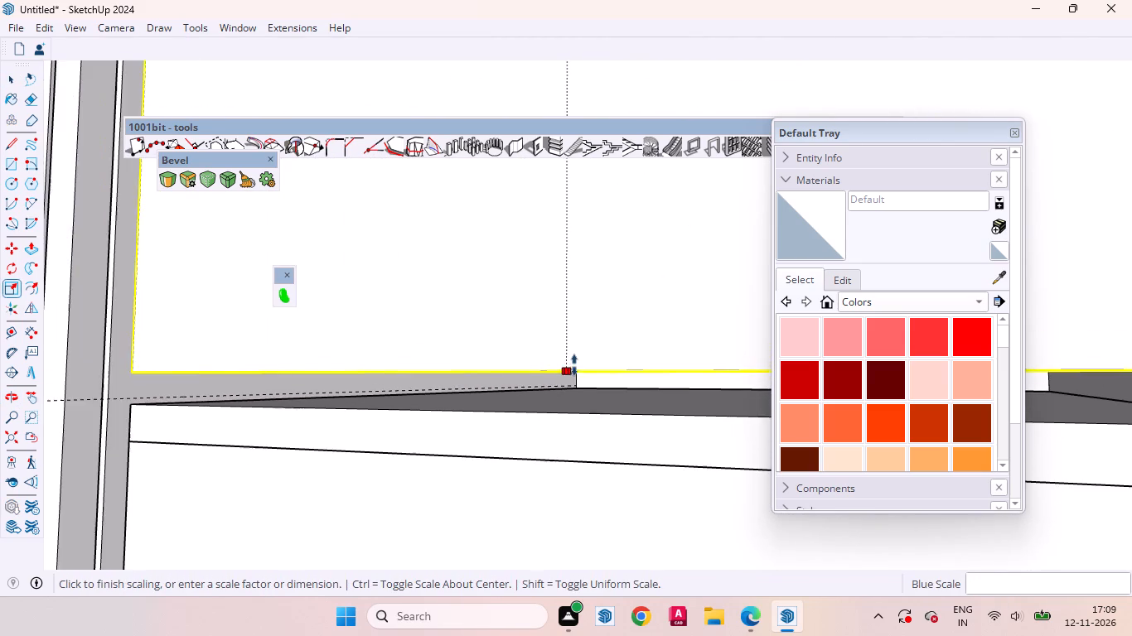
{"action": "scroll", "coordinate": [574, 365], "scroll_direction": "down", "scroll_amount": 2}
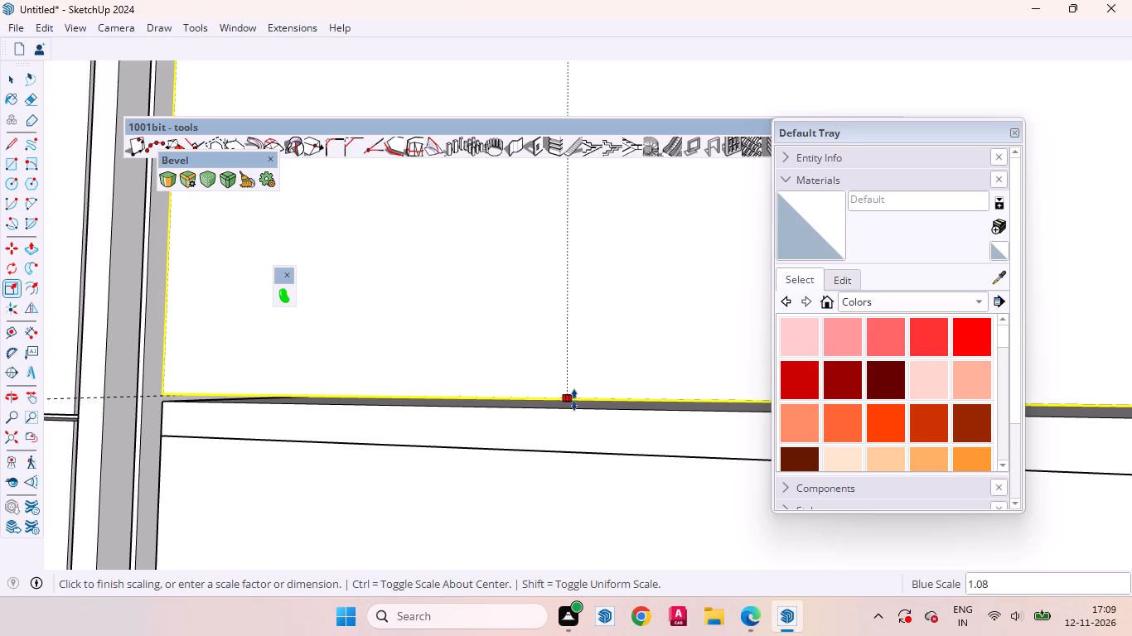
{"action": "left_click", "coordinate": [574, 400]}
{"action": "key", "text": "space"}
Examine the gap between the scaled front panel's lower edge, the guide line and the lowest shelf.
{"action": "scroll", "coordinate": [184, 399], "scroll_direction": "up", "scroll_amount": 8}
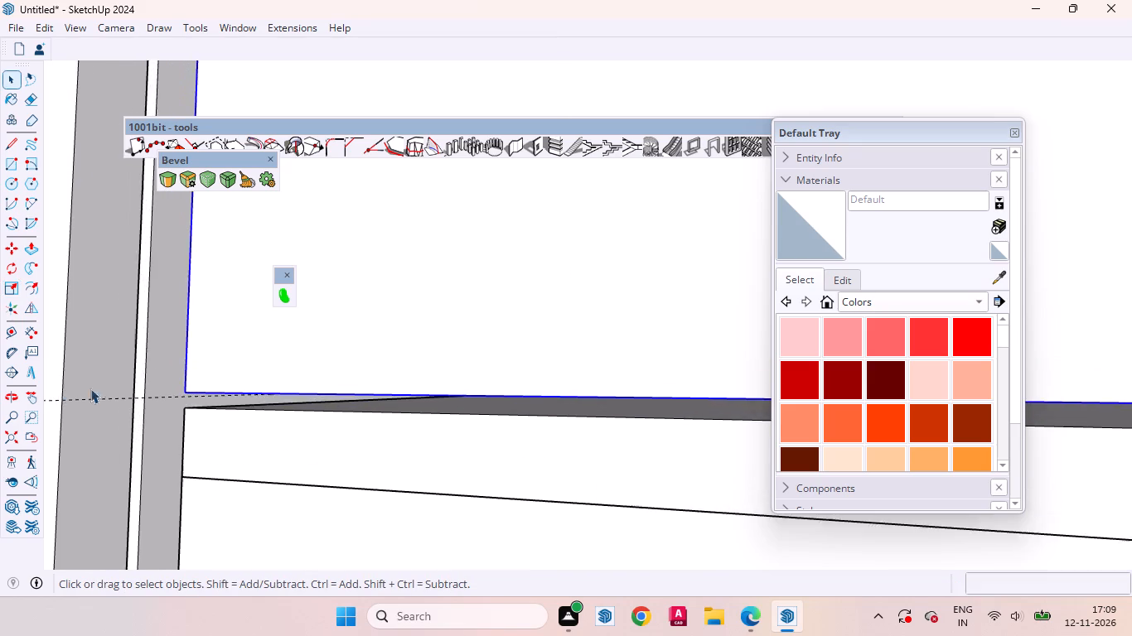
{"action": "scroll", "coordinate": [90, 388], "scroll_direction": "up", "scroll_amount": 7}
{"action": "scroll", "coordinate": [162, 363], "scroll_direction": "down", "scroll_amount": 7}
{"action": "middle_click_drag", "start_coordinate": [230, 404], "coordinate": [335, 360]}
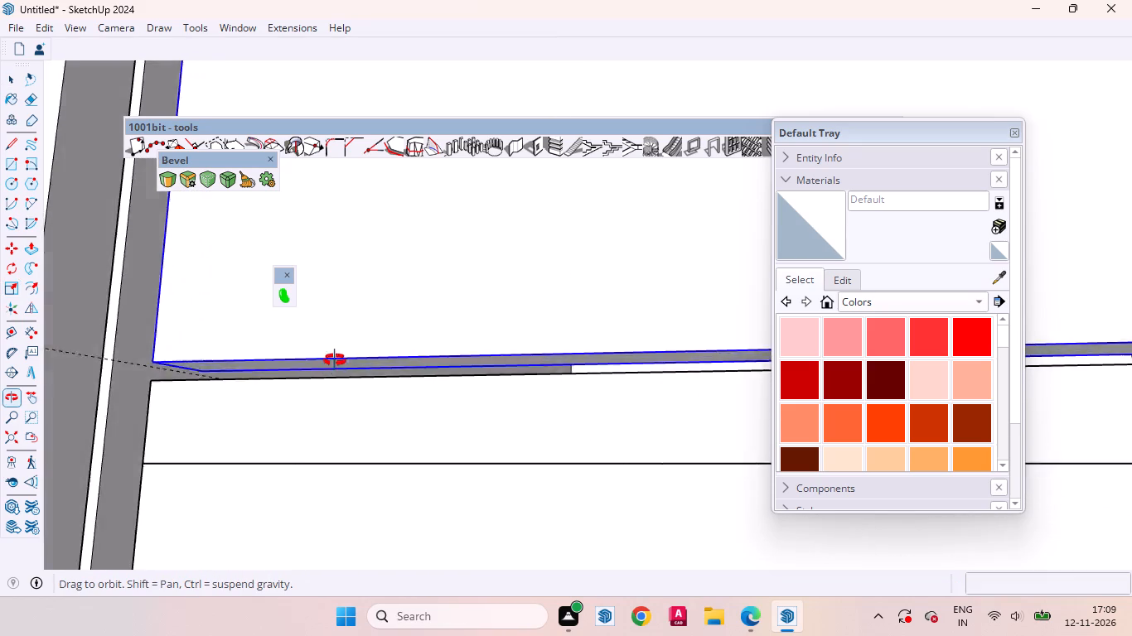
{"action": "middle_click_drag", "start_coordinate": [335, 360], "coordinate": [341, 402]}
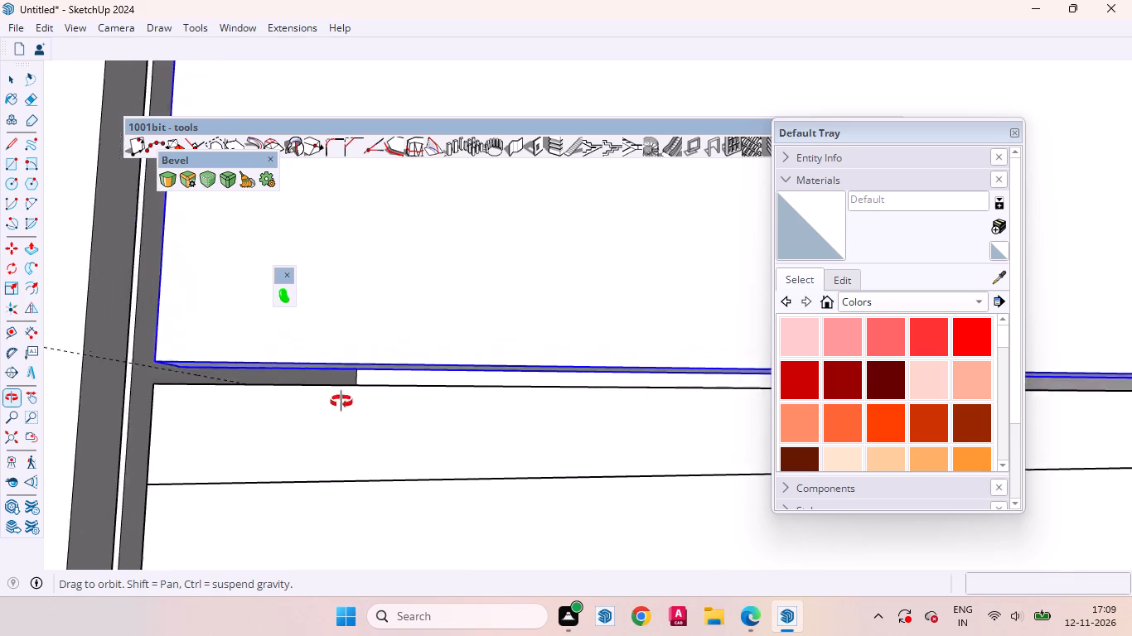
{"action": "middle_click_drag", "start_coordinate": [341, 402], "coordinate": [316, 450]}
{"action": "scroll", "coordinate": [247, 454], "scroll_direction": "down", "scroll_amount": 17}
{"action": "scroll", "coordinate": [193, 446], "scroll_direction": "up", "scroll_amount": 1}
{"action": "scroll", "coordinate": [193, 446], "scroll_direction": "down", "scroll_amount": 6}
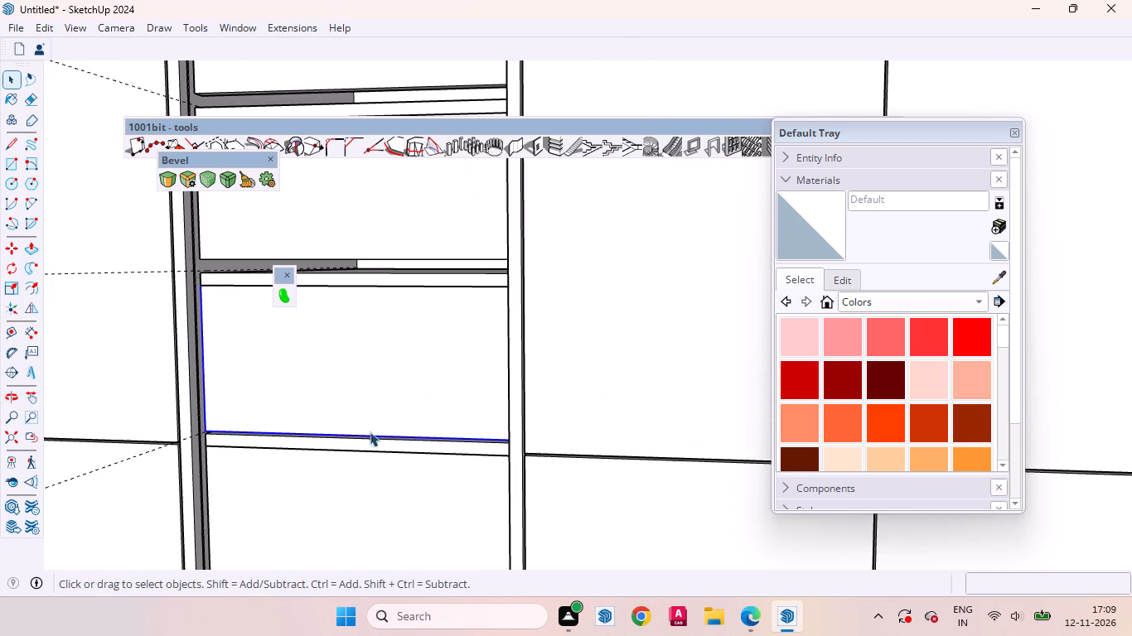
{"action": "scroll", "coordinate": [408, 466], "scroll_direction": "down", "scroll_amount": 5}
{"action": "scroll", "coordinate": [338, 420], "scroll_direction": "up", "scroll_amount": 14}
{"action": "scroll", "coordinate": [394, 402], "scroll_direction": "down", "scroll_amount": 4}
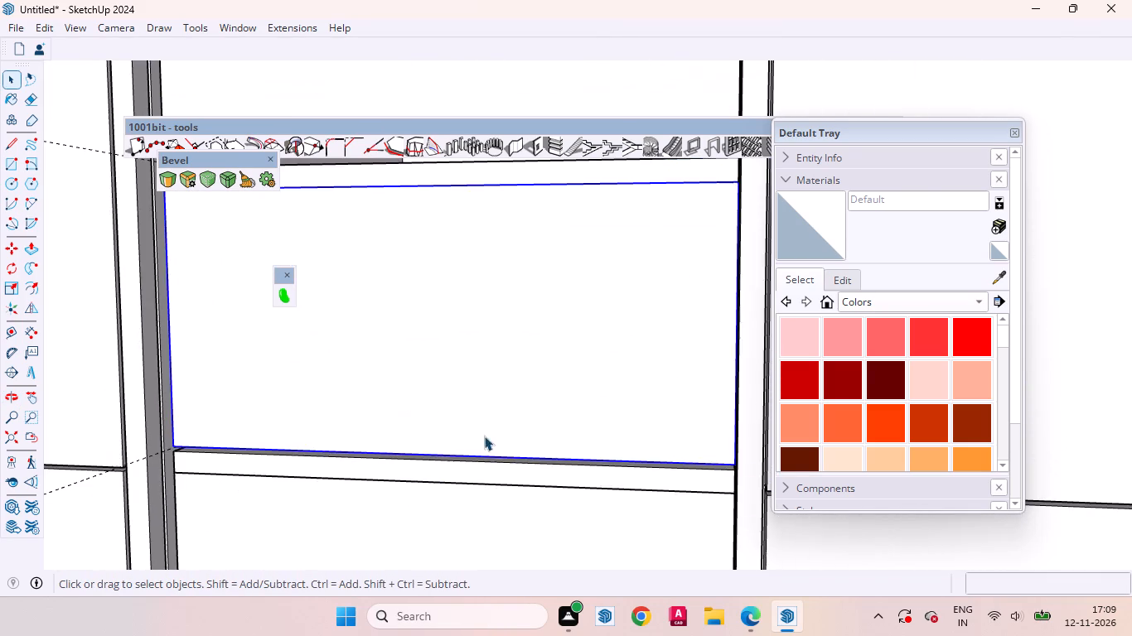
{"action": "scroll", "coordinate": [662, 475], "scroll_direction": "up", "scroll_amount": 3}
{"action": "scroll", "coordinate": [516, 440], "scroll_direction": "down", "scroll_amount": 1}
{"action": "scroll", "coordinate": [537, 441], "scroll_direction": "up", "scroll_amount": 1}
{"action": "scroll", "coordinate": [550, 442], "scroll_direction": "down", "scroll_amount": 7}
{"action": "scroll", "coordinate": [306, 452], "scroll_direction": "up", "scroll_amount": 7}
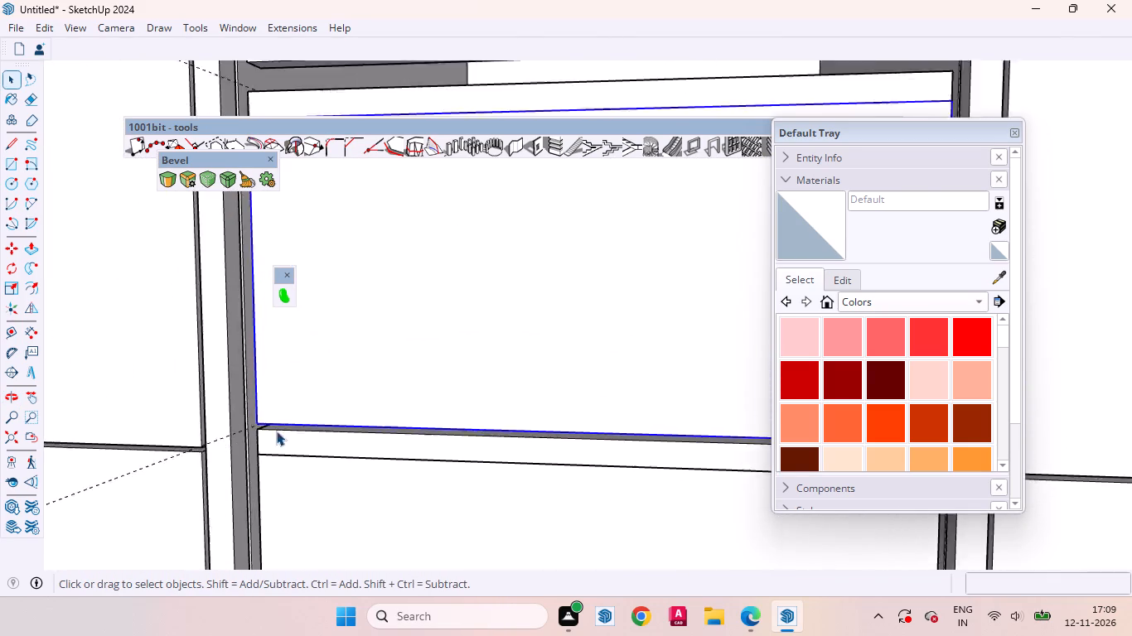
{"action": "scroll", "coordinate": [276, 431], "scroll_direction": "up", "scroll_amount": 7}
{"action": "middle_click_drag", "start_coordinate": [514, 474], "coordinate": [505, 367]}
{"action": "scroll", "coordinate": [376, 378], "scroll_direction": "down", "scroll_amount": 3}
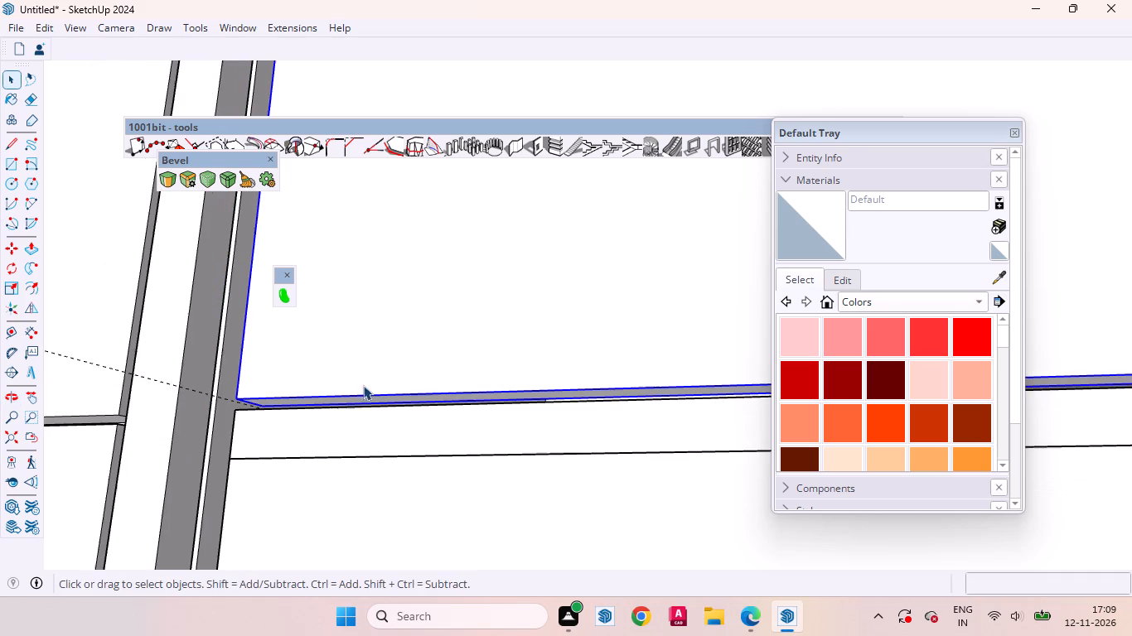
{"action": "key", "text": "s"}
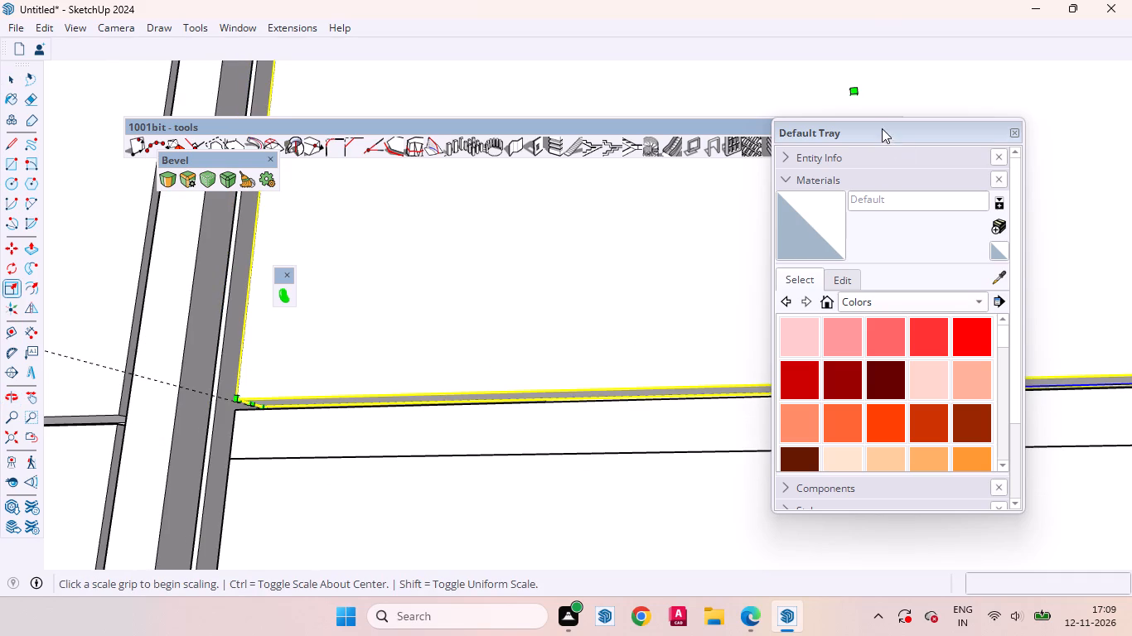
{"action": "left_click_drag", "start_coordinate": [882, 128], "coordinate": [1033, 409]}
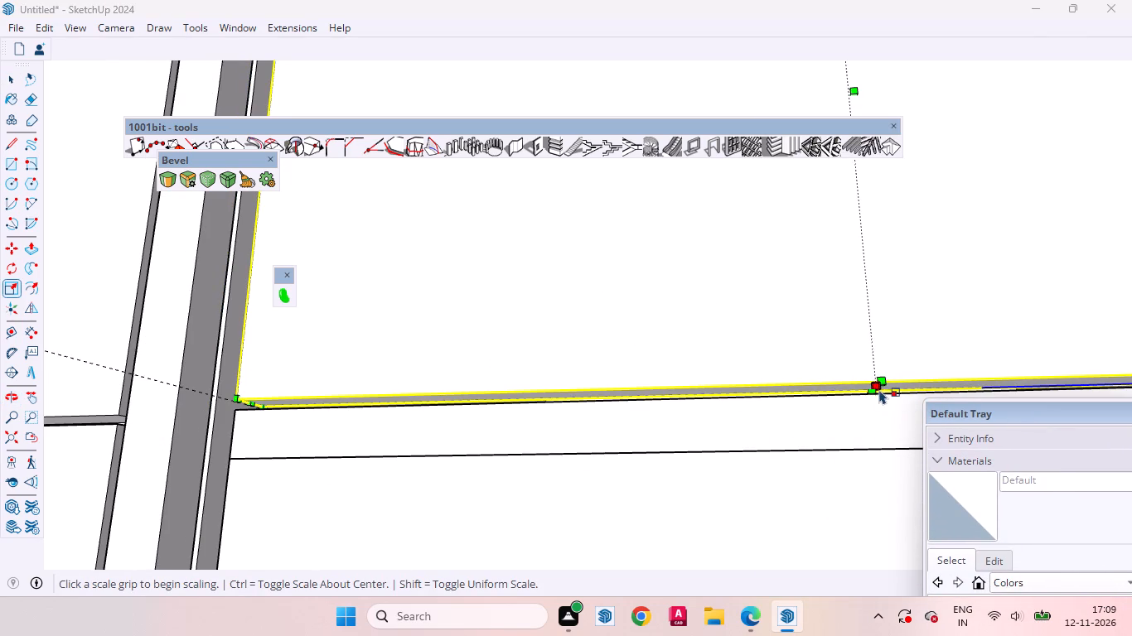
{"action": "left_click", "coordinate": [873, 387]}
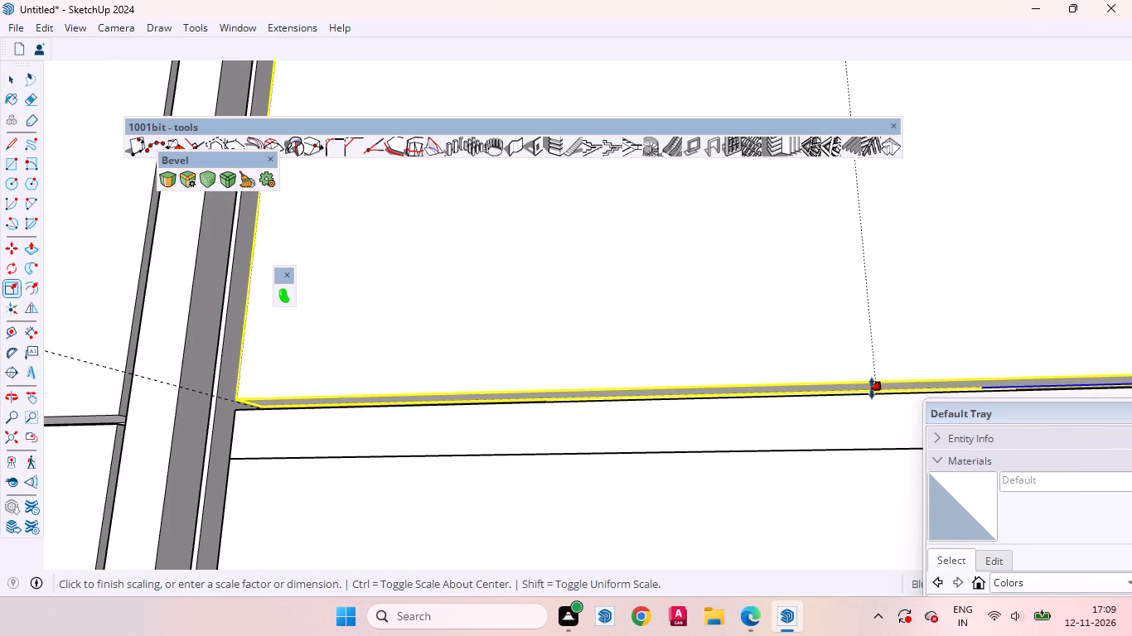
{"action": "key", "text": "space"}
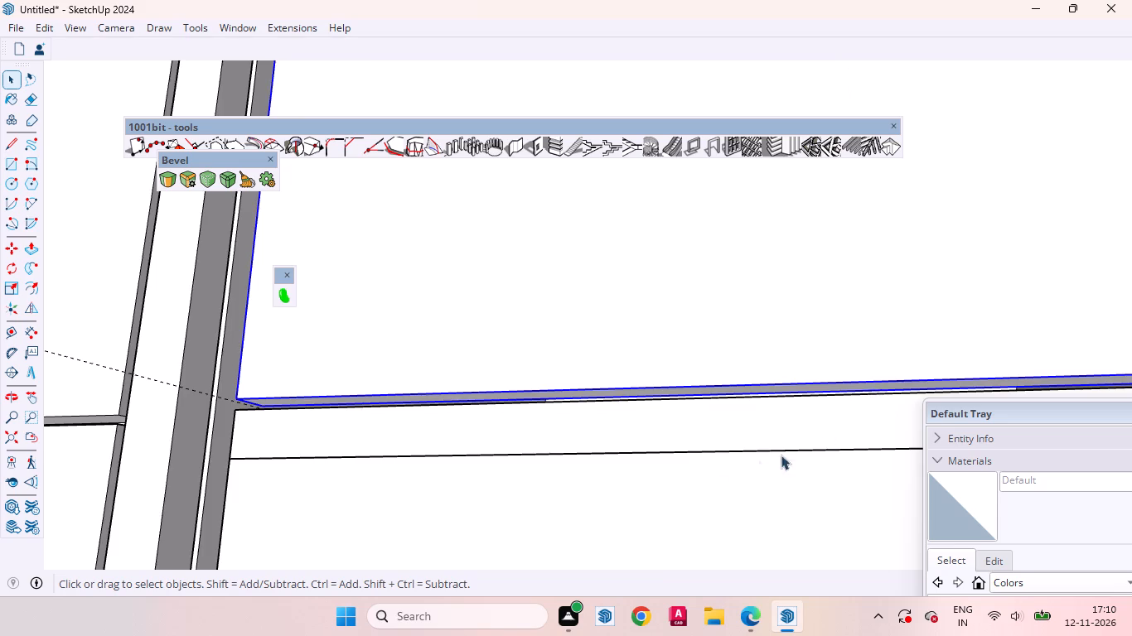
Scale the front panel directly above the second-lowest shelf downward along the blue axis to the 3 mm guide line.
{"action": "scroll", "coordinate": [675, 497], "scroll_direction": "down", "scroll_amount": 18}
{"action": "left_click", "coordinate": [457, 281]}
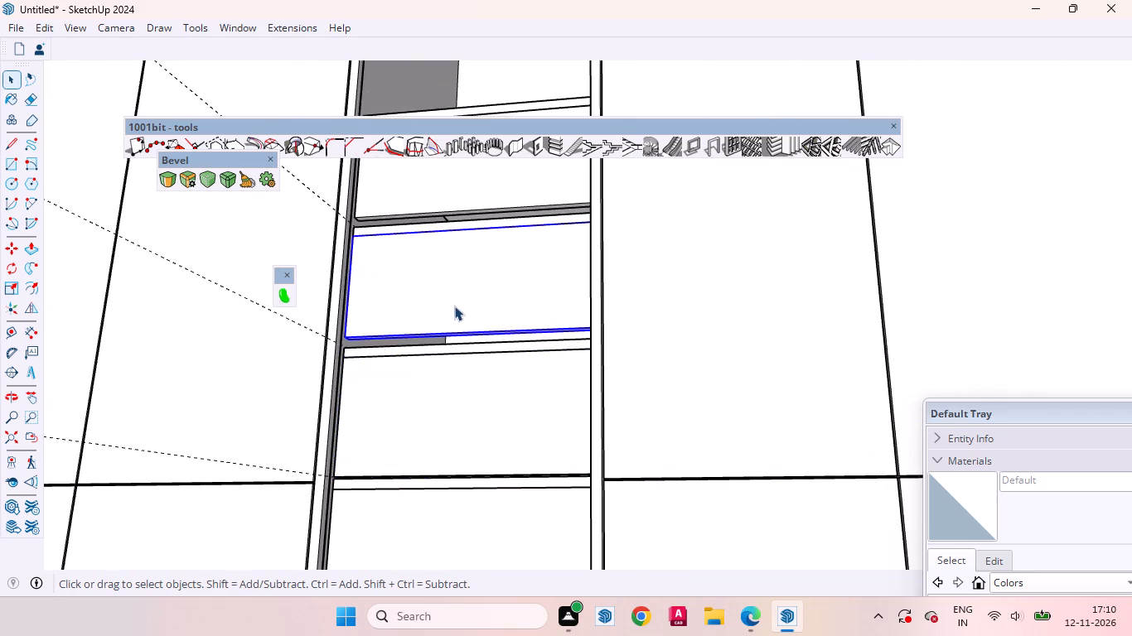
{"action": "scroll", "coordinate": [452, 307], "scroll_direction": "up", "scroll_amount": 15}
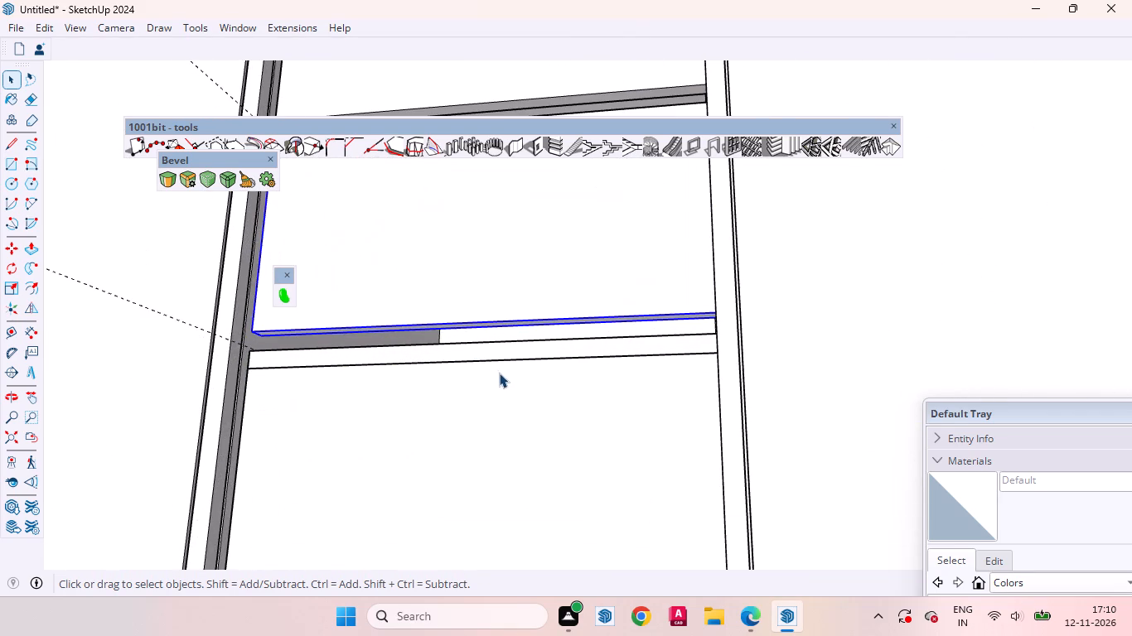
{"action": "key", "text": "s"}
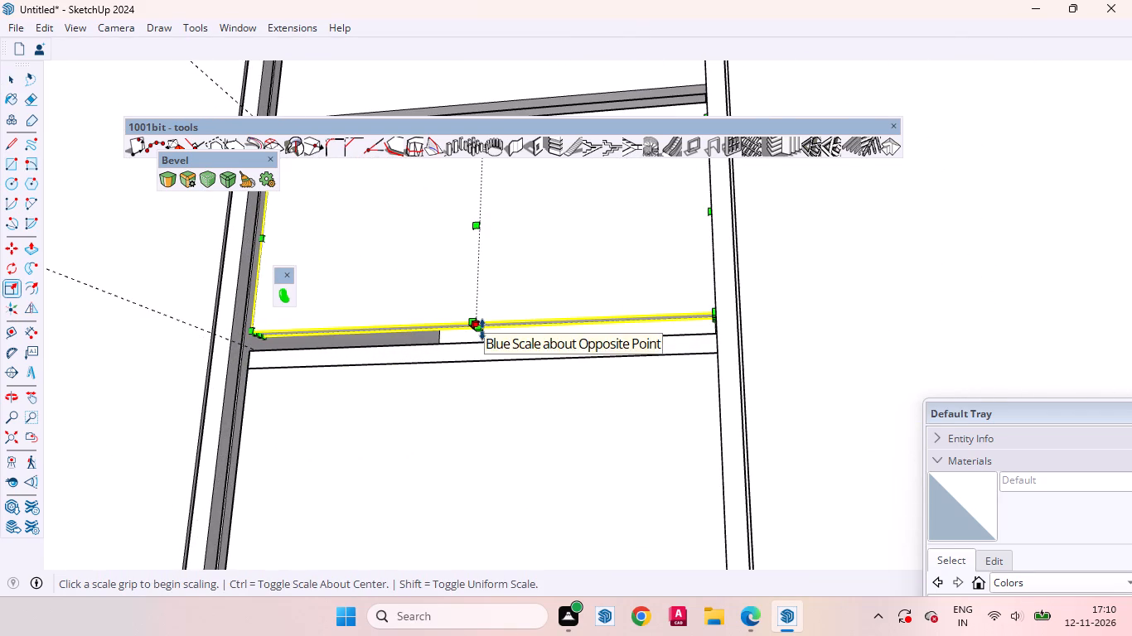
{"action": "left_click", "coordinate": [482, 330]}
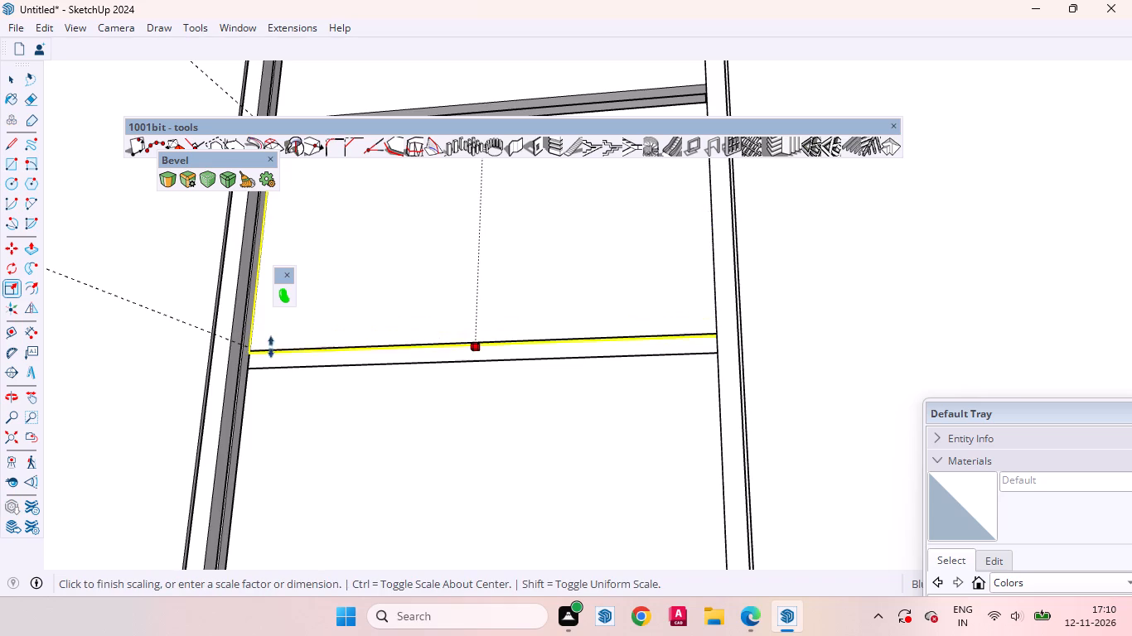
{"action": "scroll", "coordinate": [230, 335], "scroll_direction": "up", "scroll_amount": 15}
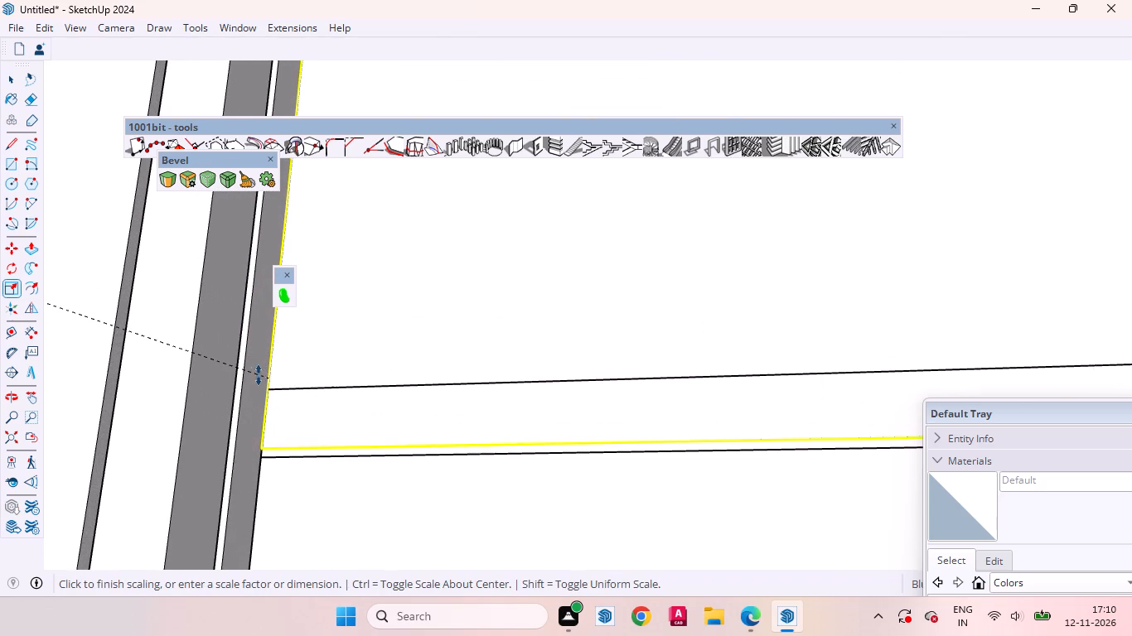
{"action": "left_click", "coordinate": [259, 370]}
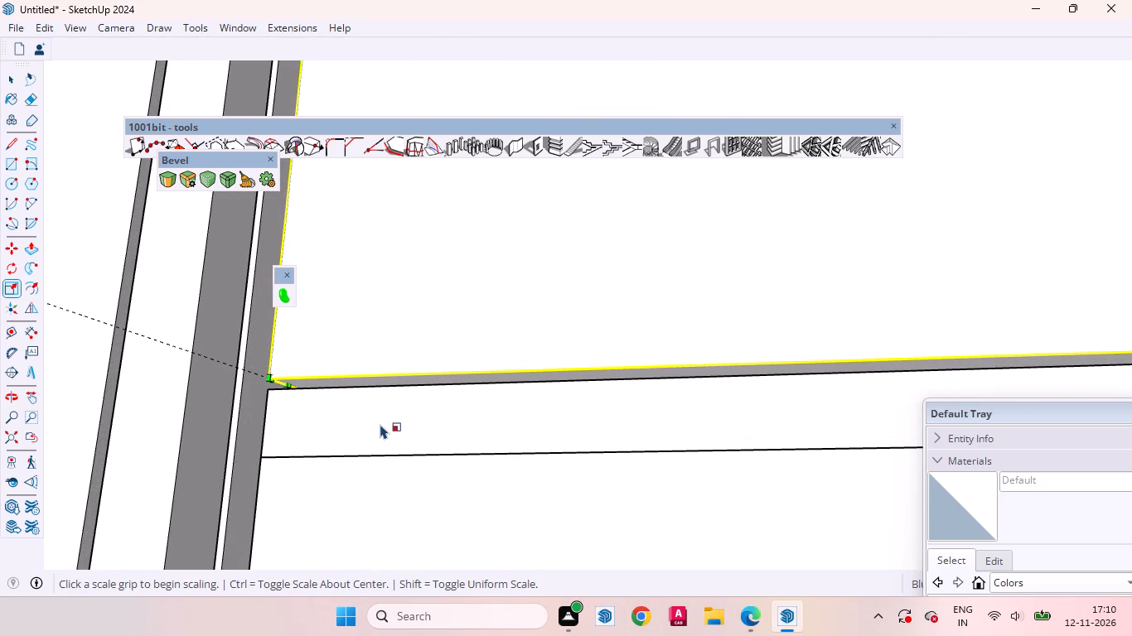
{"action": "key", "text": "space"}
Scale the uppermost front panel, beneath the top shelf, downward along the blue axis to its 3 mm guide line.
{"action": "scroll", "coordinate": [443, 403], "scroll_direction": "down", "scroll_amount": 17}
{"action": "scroll", "coordinate": [355, 489], "scroll_direction": "up", "scroll_amount": 1}
{"action": "scroll", "coordinate": [357, 494], "scroll_direction": "down", "scroll_amount": 2}
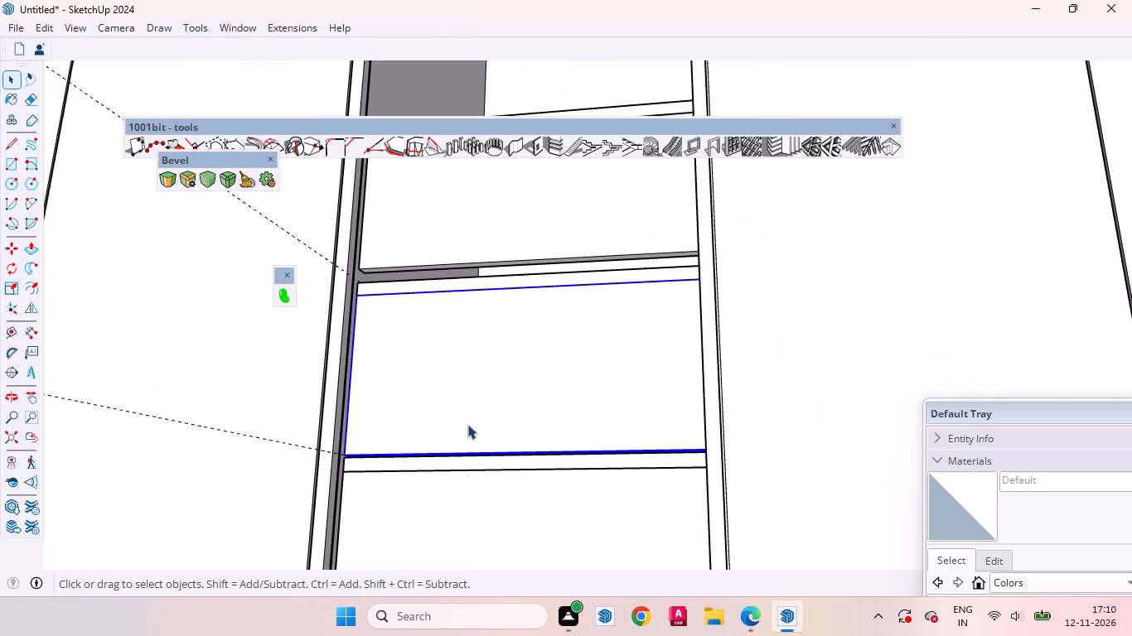
{"action": "left_click", "coordinate": [456, 226]}
{"action": "scroll", "coordinate": [456, 226], "scroll_direction": "up", "scroll_amount": 7}
{"action": "scroll", "coordinate": [610, 491], "scroll_direction": "down", "scroll_amount": 4}
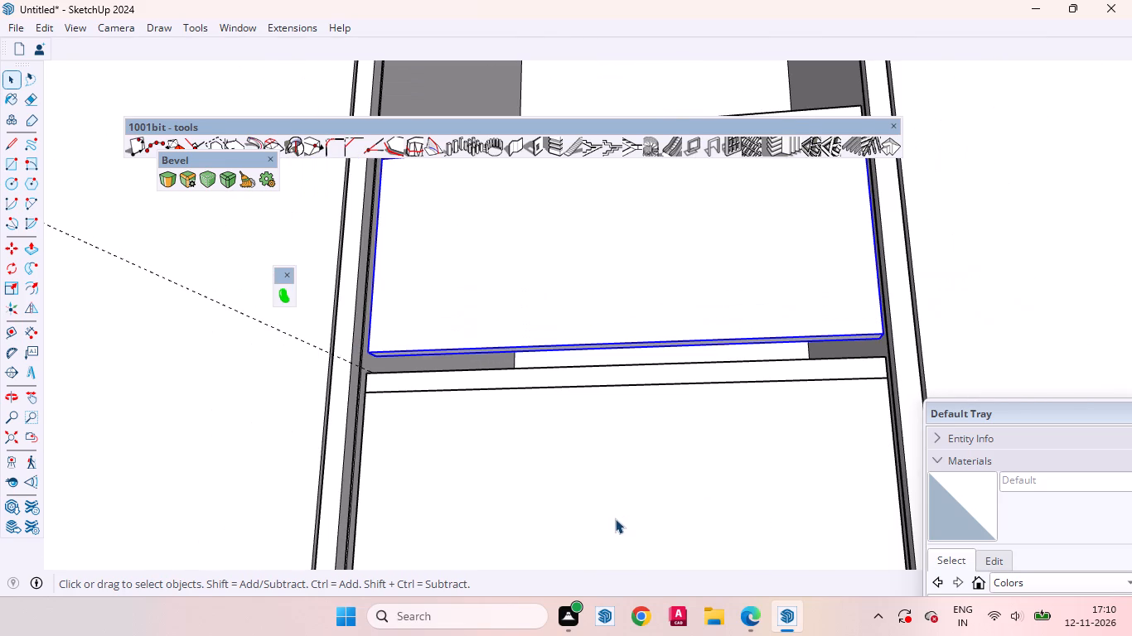
{"action": "key", "text": "s"}
{"action": "scroll", "coordinate": [626, 361], "scroll_direction": "up", "scroll_amount": 3}
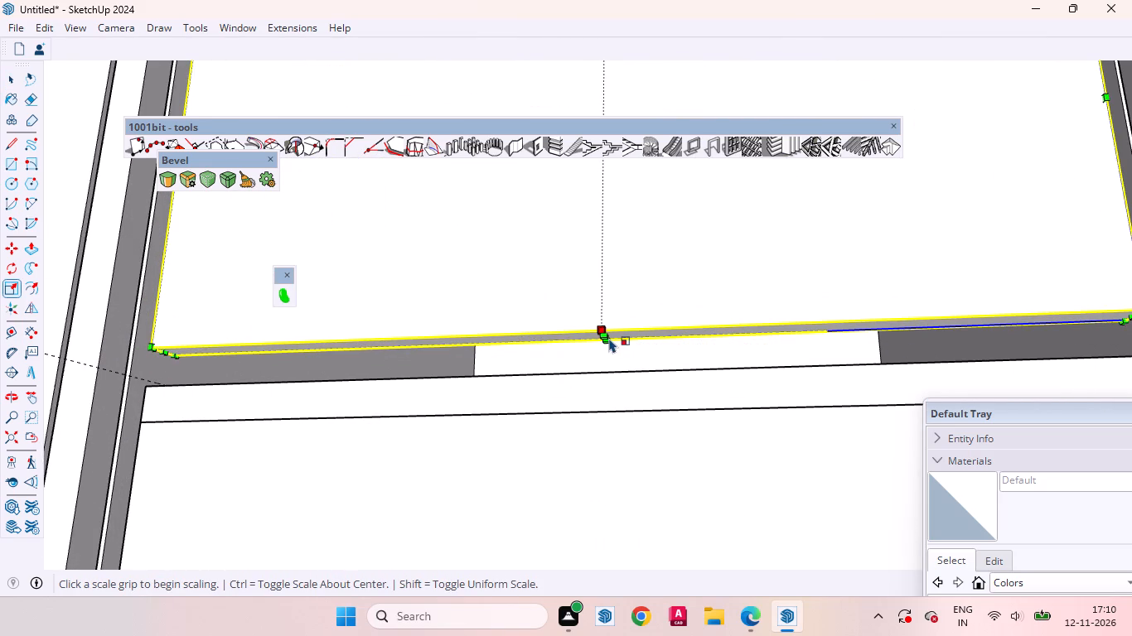
{"action": "scroll", "coordinate": [609, 339], "scroll_direction": "up", "scroll_amount": 3}
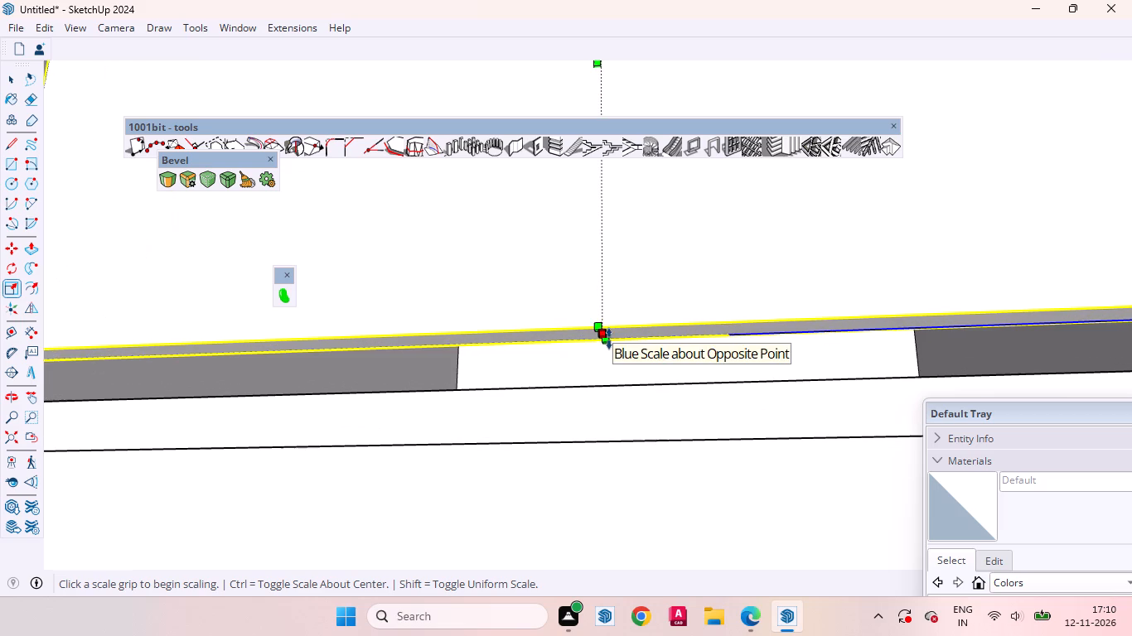
{"action": "left_click", "coordinate": [609, 339]}
{"action": "scroll", "coordinate": [621, 345], "scroll_direction": "down", "scroll_amount": 7}
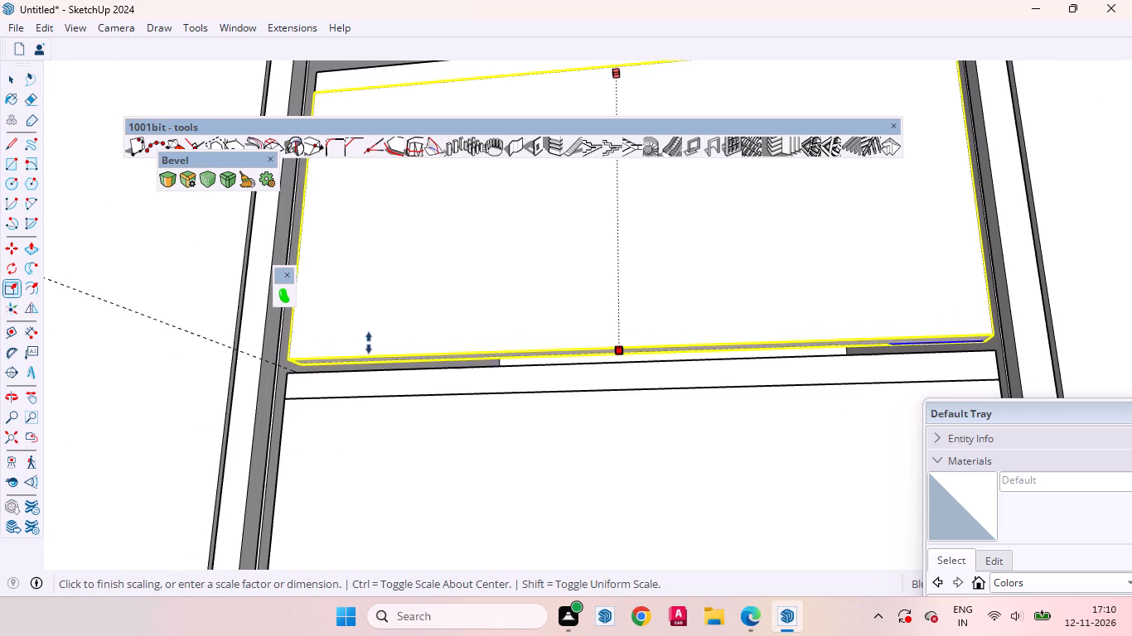
{"action": "scroll", "coordinate": [295, 359], "scroll_direction": "up", "scroll_amount": 10}
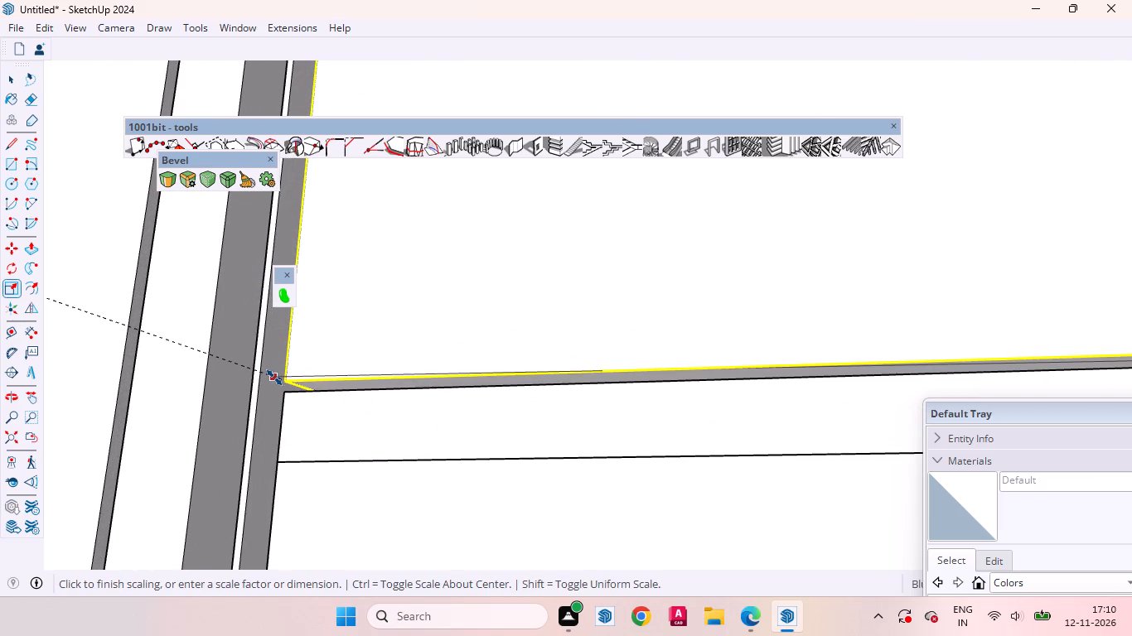
{"action": "left_click", "coordinate": [274, 378]}
{"action": "scroll", "coordinate": [408, 440], "scroll_direction": "down", "scroll_amount": 14}
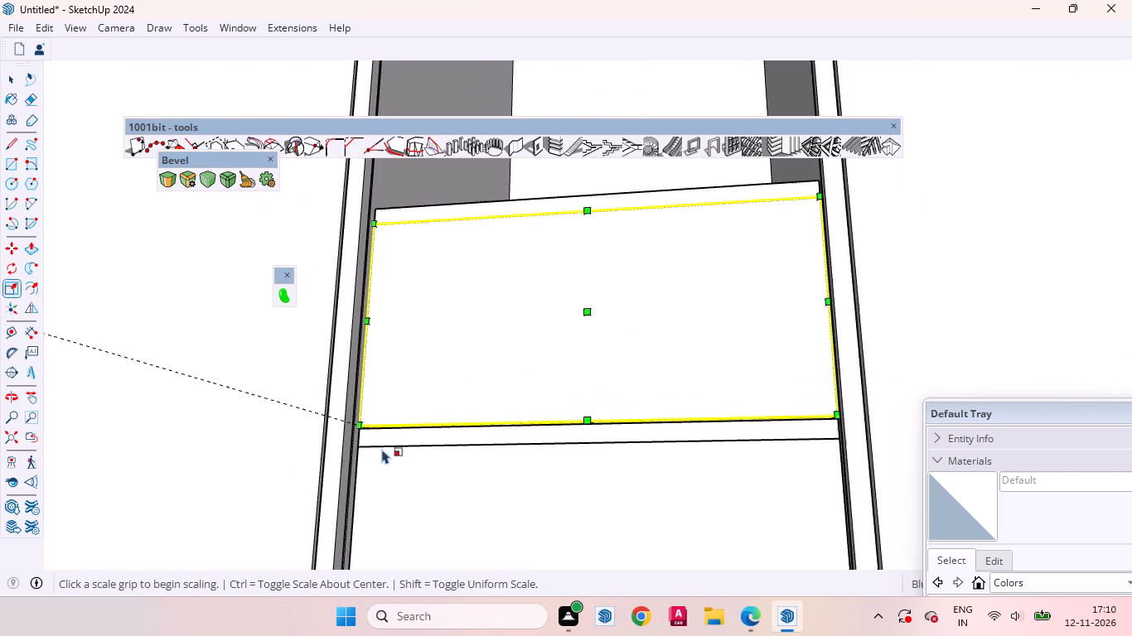
{"action": "scroll", "coordinate": [382, 449], "scroll_direction": "down", "scroll_amount": 3}
{"action": "scroll", "coordinate": [386, 446], "scroll_direction": "up", "scroll_amount": 1}
{"action": "scroll", "coordinate": [386, 445], "scroll_direction": "down", "scroll_amount": 12}
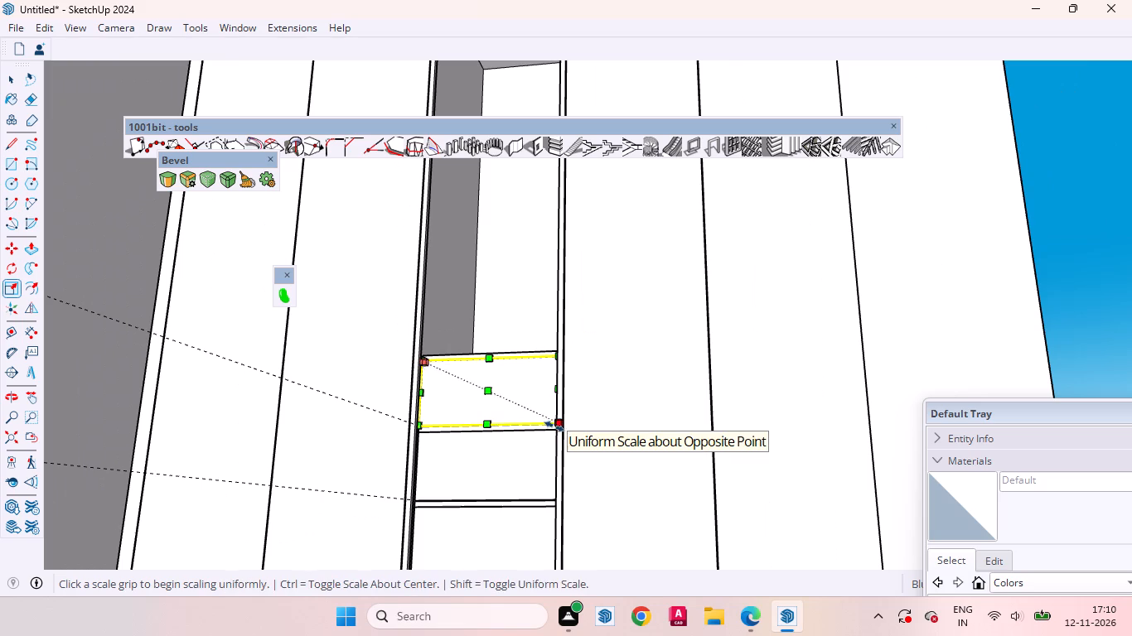
{"action": "key", "text": "space"}
Delete all the dashed guide lines extending outside the room.
{"action": "scroll", "coordinate": [492, 389], "scroll_direction": "down", "scroll_amount": 1}
{"action": "scroll", "coordinate": [492, 389], "scroll_direction": "up", "scroll_amount": 1}
{"action": "scroll", "coordinate": [492, 389], "scroll_direction": "down", "scroll_amount": 14}
{"action": "left_click", "coordinate": [741, 391]}
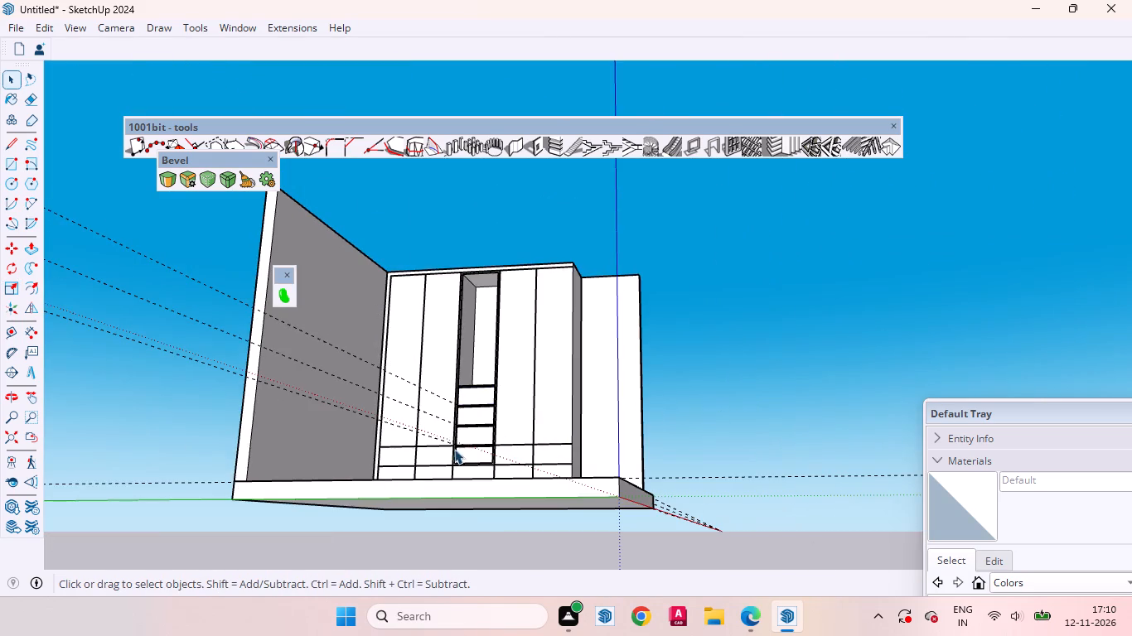
{"action": "middle_click_drag", "start_coordinate": [459, 475], "coordinate": [515, 635]}
{"action": "scroll", "coordinate": [482, 413], "scroll_direction": "up", "scroll_amount": 8}
{"action": "middle_click_drag", "start_coordinate": [515, 413], "coordinate": [463, 363]}
{"action": "scroll", "coordinate": [452, 317], "scroll_direction": "up", "scroll_amount": 3}
{"action": "middle_click_drag", "start_coordinate": [463, 353], "coordinate": [474, 322]}
{"action": "scroll", "coordinate": [491, 402], "scroll_direction": "down", "scroll_amount": 5}
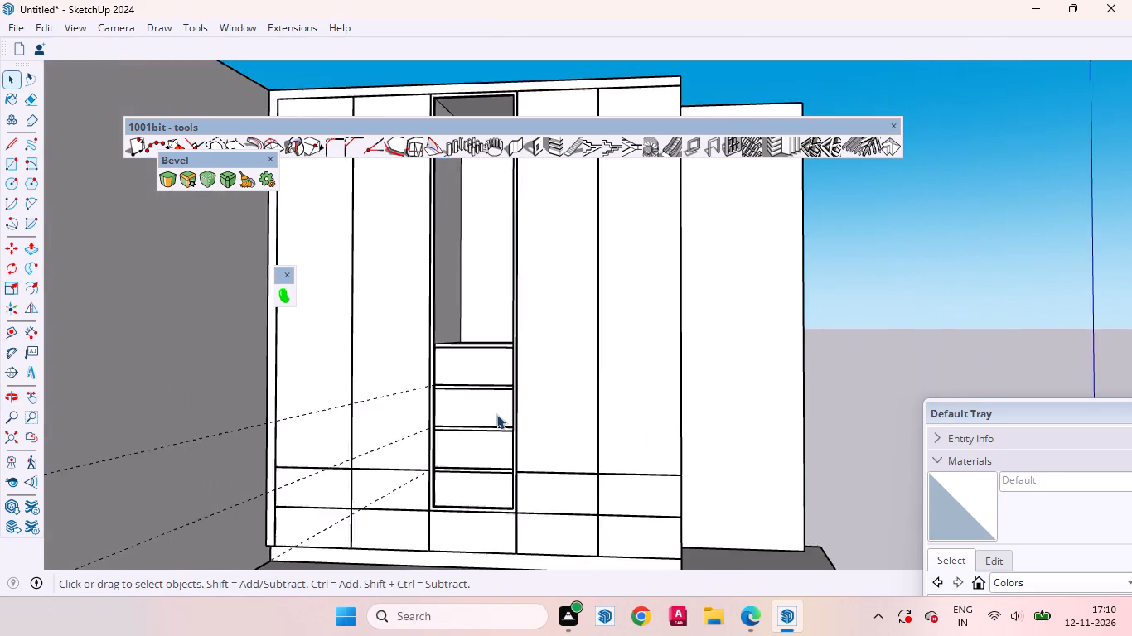
{"action": "scroll", "coordinate": [496, 414], "scroll_direction": "down", "scroll_amount": 6}
{"action": "scroll", "coordinate": [433, 359], "scroll_direction": "up", "scroll_amount": 6}
{"action": "scroll", "coordinate": [572, 393], "scroll_direction": "down", "scroll_amount": 8}
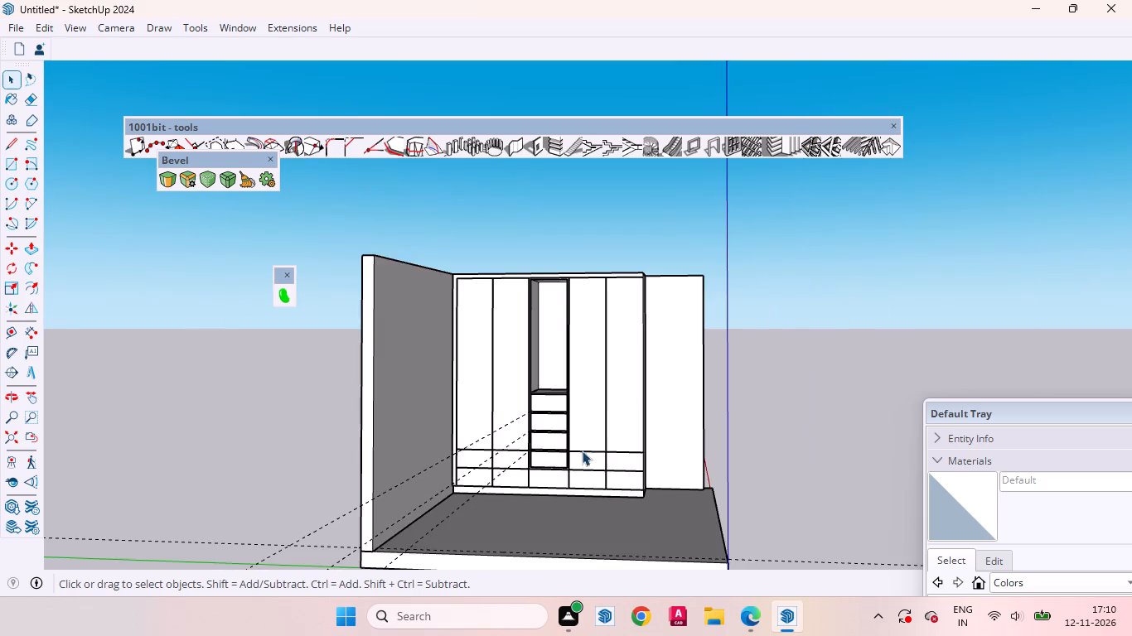
{"action": "middle_click_drag", "start_coordinate": [535, 457], "coordinate": [360, 454]}
{"action": "scroll", "coordinate": [596, 394], "scroll_direction": "down", "scroll_amount": 7}
{"action": "left_click_drag", "start_coordinate": [273, 455], "coordinate": [61, 262]}
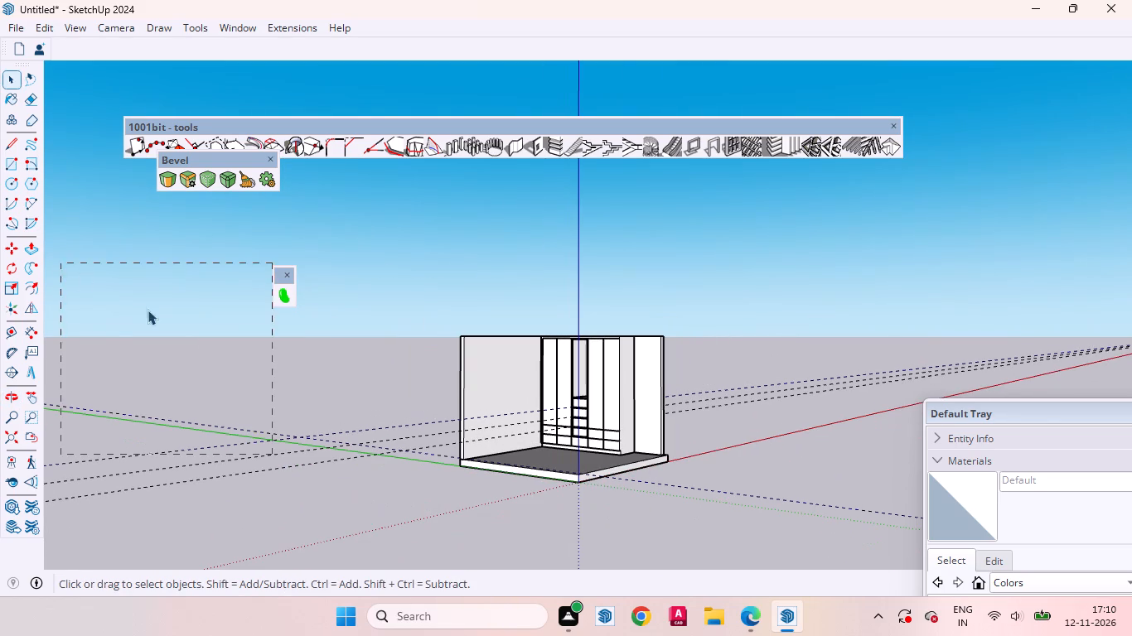
{"action": "key", "text": "Delete"}
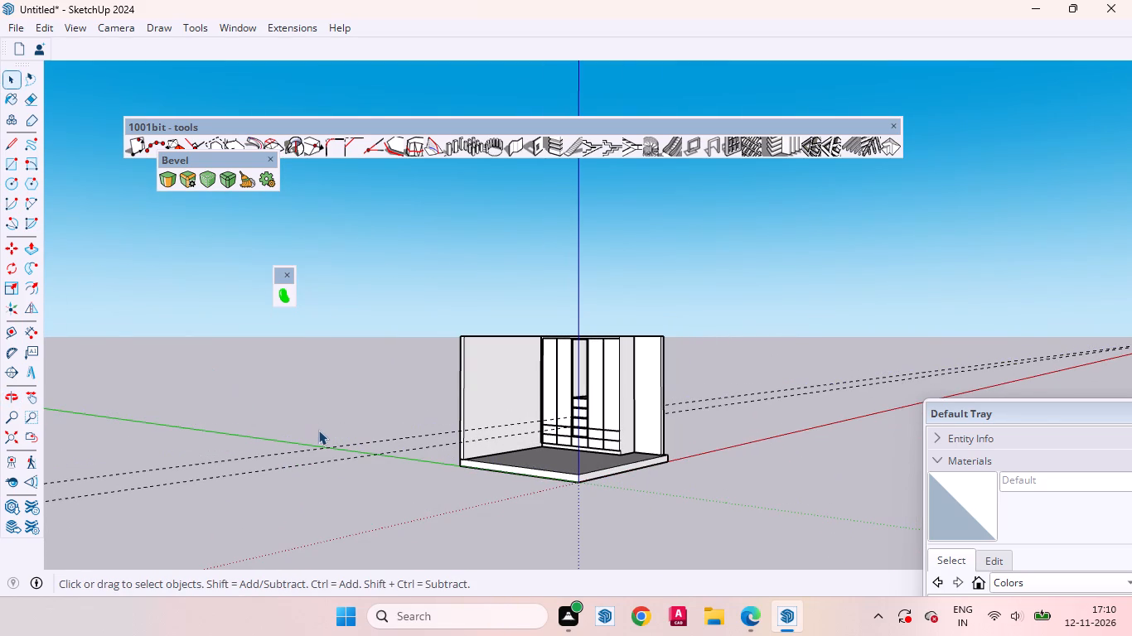
{"action": "left_click_drag", "start_coordinate": [320, 491], "coordinate": [67, 259]}
{"action": "key", "text": "Delete"}
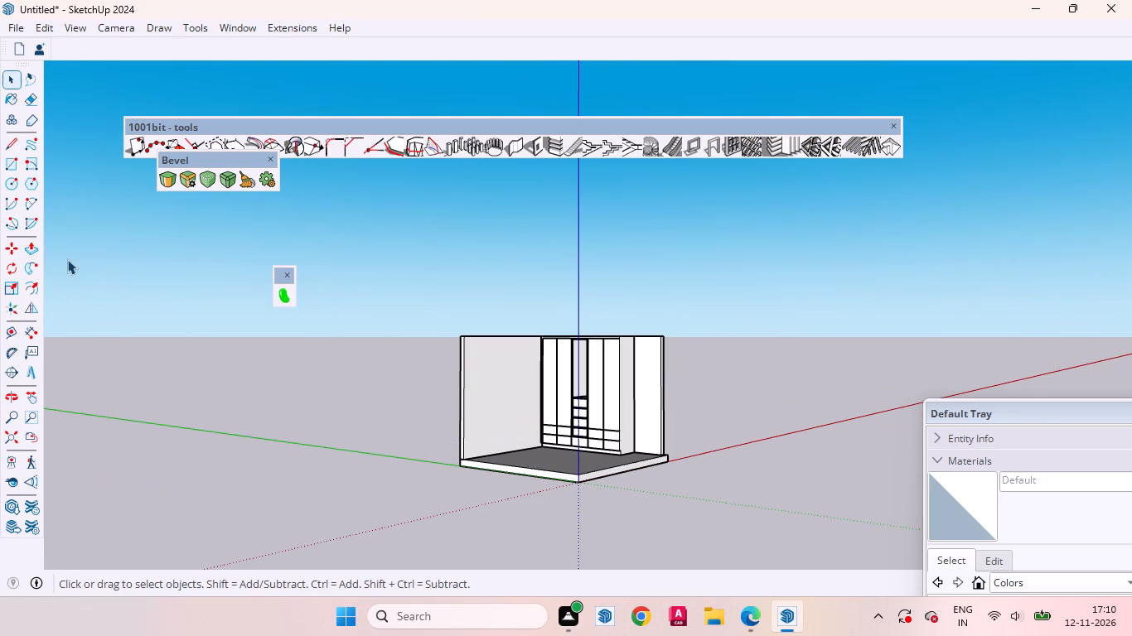
Inspect the front panels in the wardrobe's middle compartment, selecting them individually up to the uppermost one.
{"action": "scroll", "coordinate": [601, 438], "scroll_direction": "up", "scroll_amount": 19}
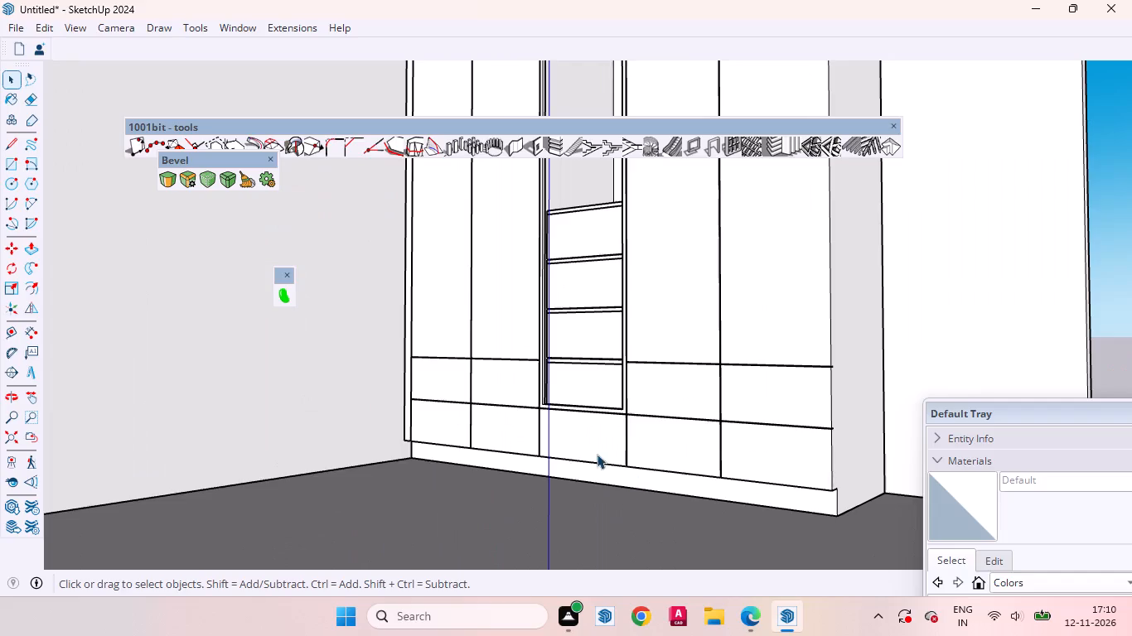
{"action": "scroll", "coordinate": [597, 454], "scroll_direction": "up", "scroll_amount": 4}
{"action": "middle_click_drag", "start_coordinate": [577, 381], "coordinate": [757, 494]}
{"action": "scroll", "coordinate": [648, 367], "scroll_direction": "up", "scroll_amount": 4}
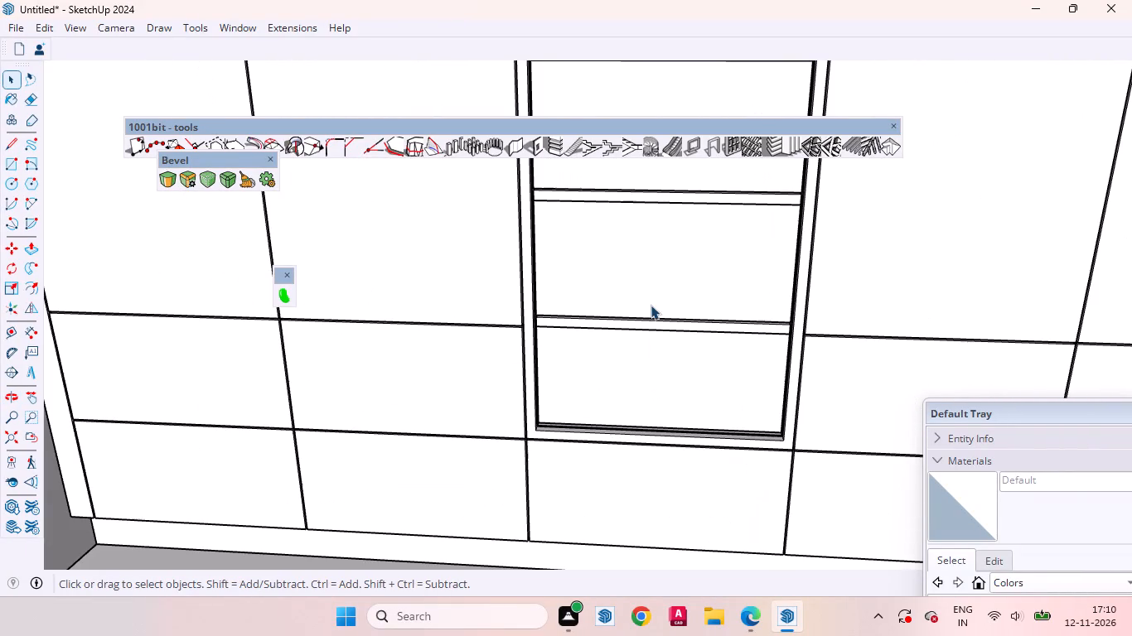
{"action": "left_click", "coordinate": [651, 291]}
{"action": "left_click", "coordinate": [657, 379]}
{"action": "left_click", "coordinate": [643, 269]}
{"action": "scroll", "coordinate": [617, 381], "scroll_direction": "down", "scroll_amount": 3}
{"action": "scroll", "coordinate": [615, 402], "scroll_direction": "up", "scroll_amount": 1}
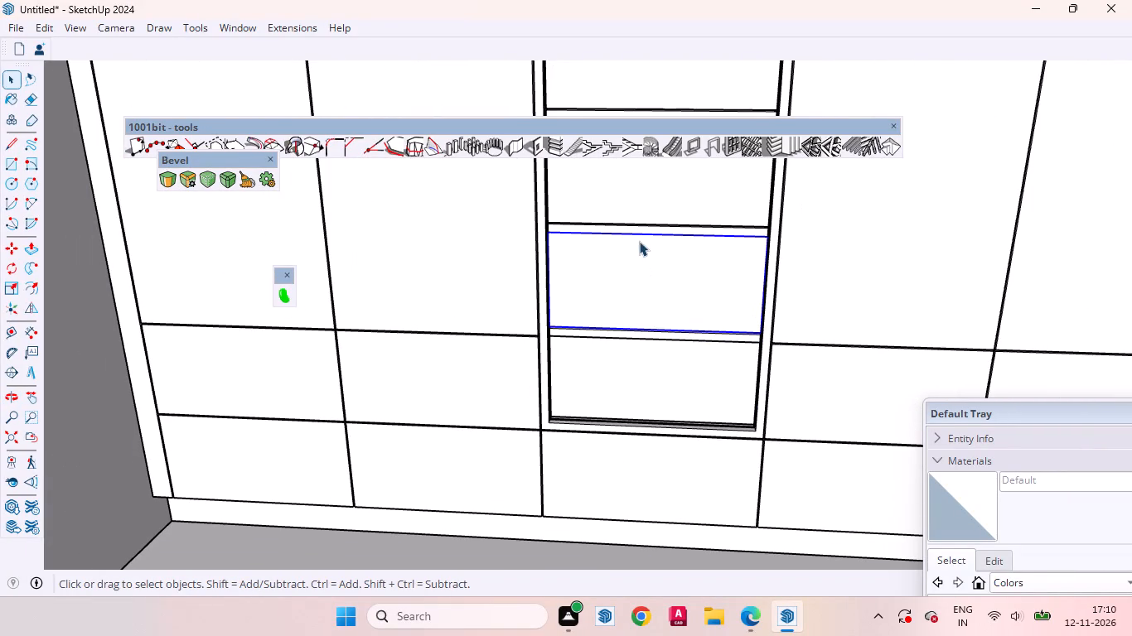
{"action": "left_click", "coordinate": [633, 190]}
{"action": "scroll", "coordinate": [636, 336], "scroll_direction": "down", "scroll_amount": 10}
{"action": "left_click", "coordinate": [640, 263]}
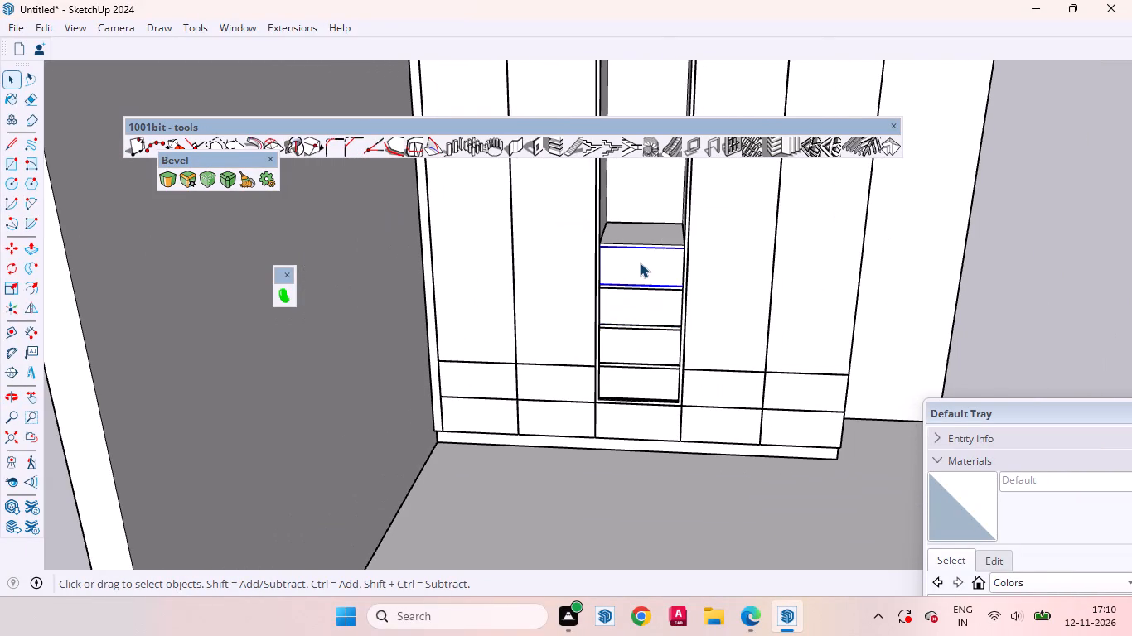
{"action": "right_click", "coordinate": [640, 263]}
{"action": "left_click", "coordinate": [620, 276]}
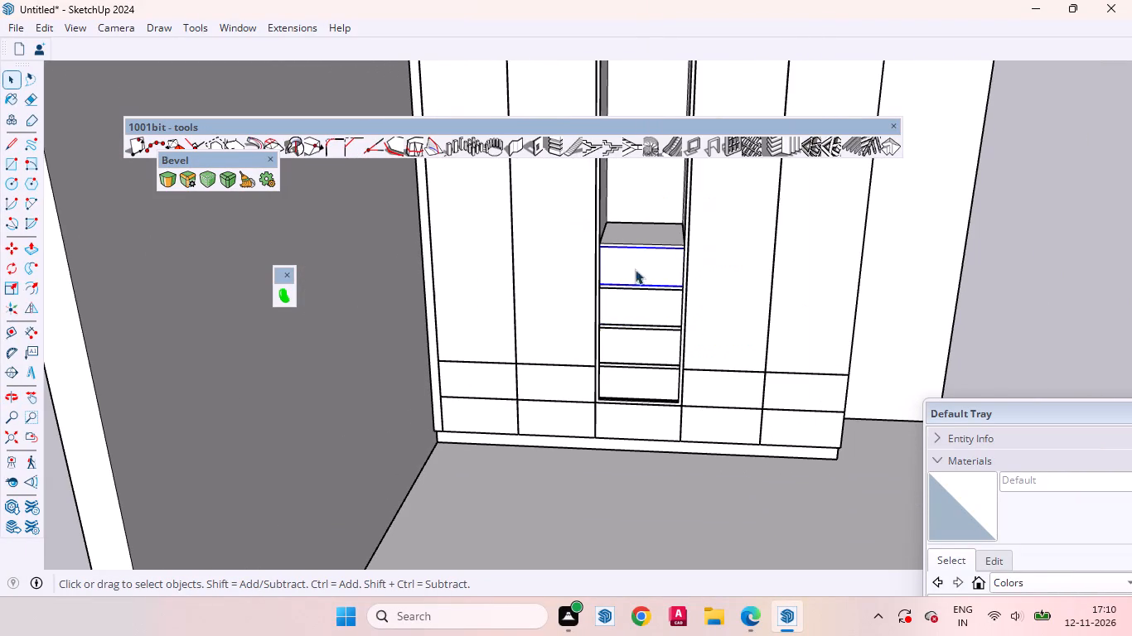
Erase the top shelf of the middle compartment inside the wardrobe group.
{"action": "scroll", "coordinate": [637, 213], "scroll_direction": "up", "scroll_amount": 3}
{"action": "left_click", "coordinate": [657, 251]}
{"action": "double_click", "coordinate": [642, 250]}
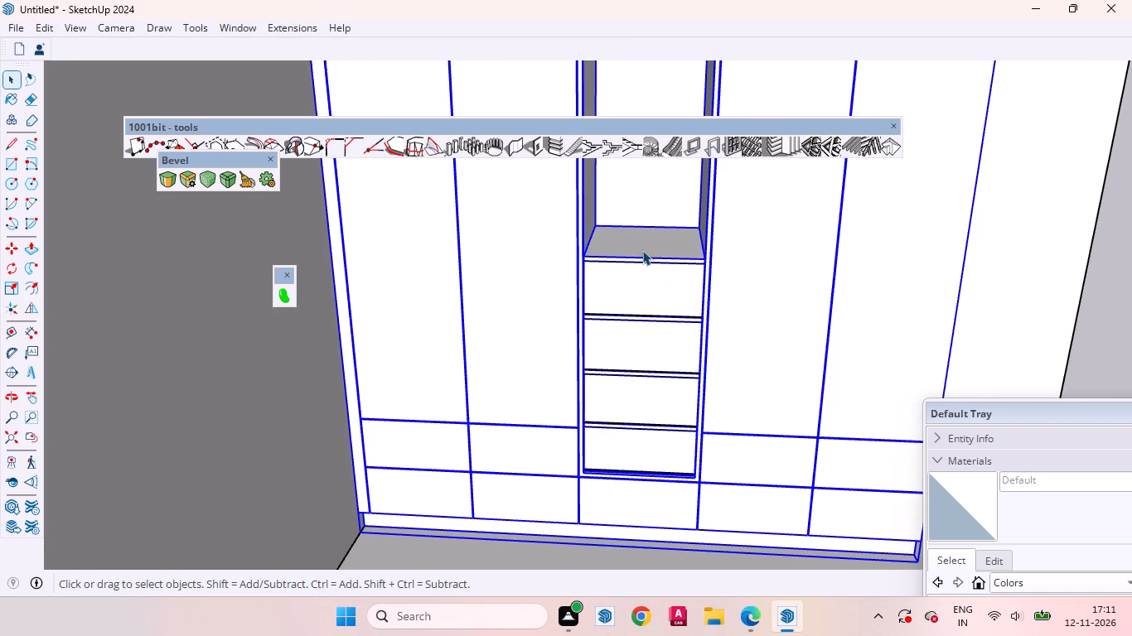
{"action": "left_click", "coordinate": [631, 248]}
{"action": "right_click", "coordinate": [631, 248]}
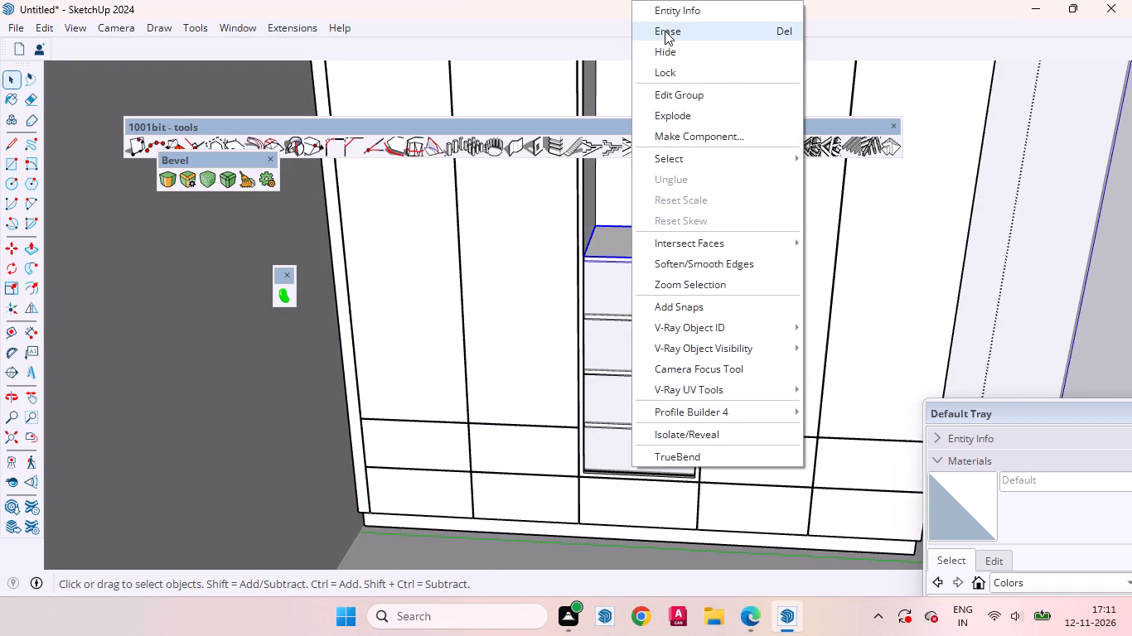
{"action": "left_click", "coordinate": [665, 33]}
Exit the wardrobe group and erase the uppermost front panel in the middle compartment.
{"action": "scroll", "coordinate": [578, 282], "scroll_direction": "down", "scroll_amount": 8}
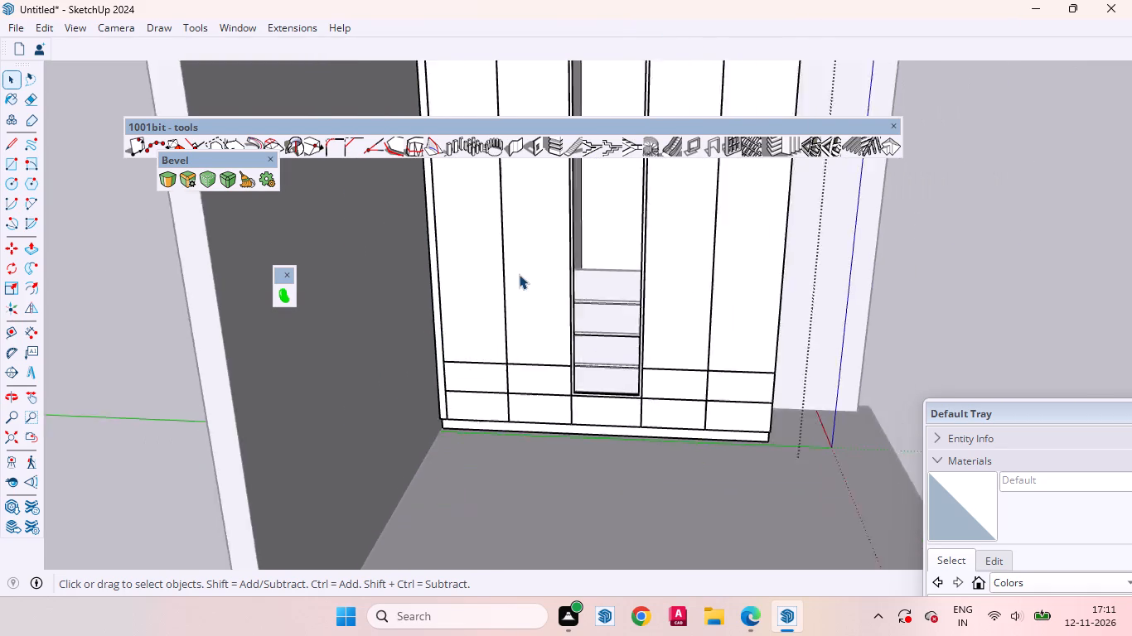
{"action": "scroll", "coordinate": [519, 274], "scroll_direction": "down", "scroll_amount": 2}
{"action": "left_click", "coordinate": [826, 283]}
{"action": "scroll", "coordinate": [617, 285], "scroll_direction": "up", "scroll_amount": 8}
{"action": "left_click", "coordinate": [552, 274]}
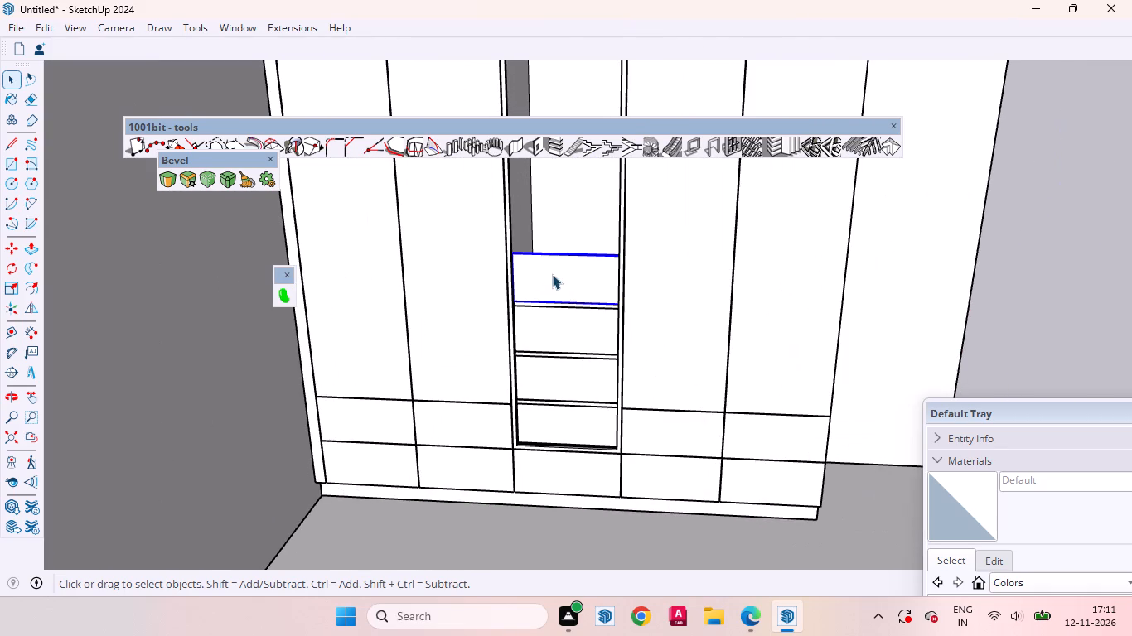
{"action": "right_click", "coordinate": [552, 274]}
{"action": "left_click", "coordinate": [588, 26]}
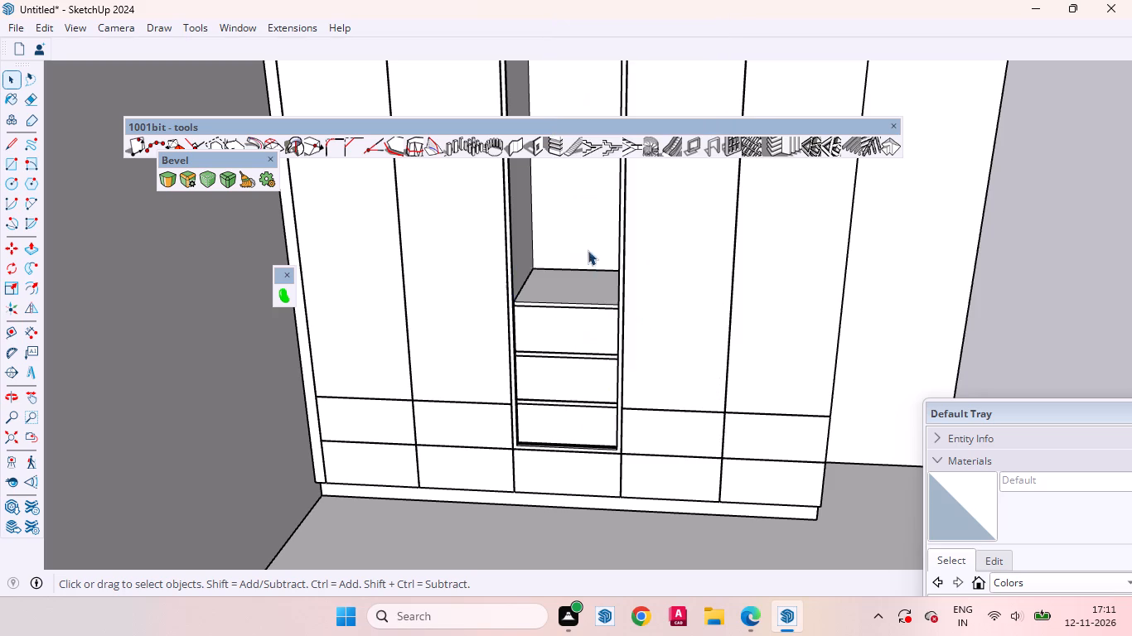
Place a vertical guide line through the midpoint of the uppermost front panel's top edge in the middle compartment.
{"action": "scroll", "coordinate": [562, 280], "scroll_direction": "up", "scroll_amount": 4}
{"action": "scroll", "coordinate": [539, 270], "scroll_direction": "down", "scroll_amount": 15}
{"action": "left_click", "coordinate": [779, 343]}
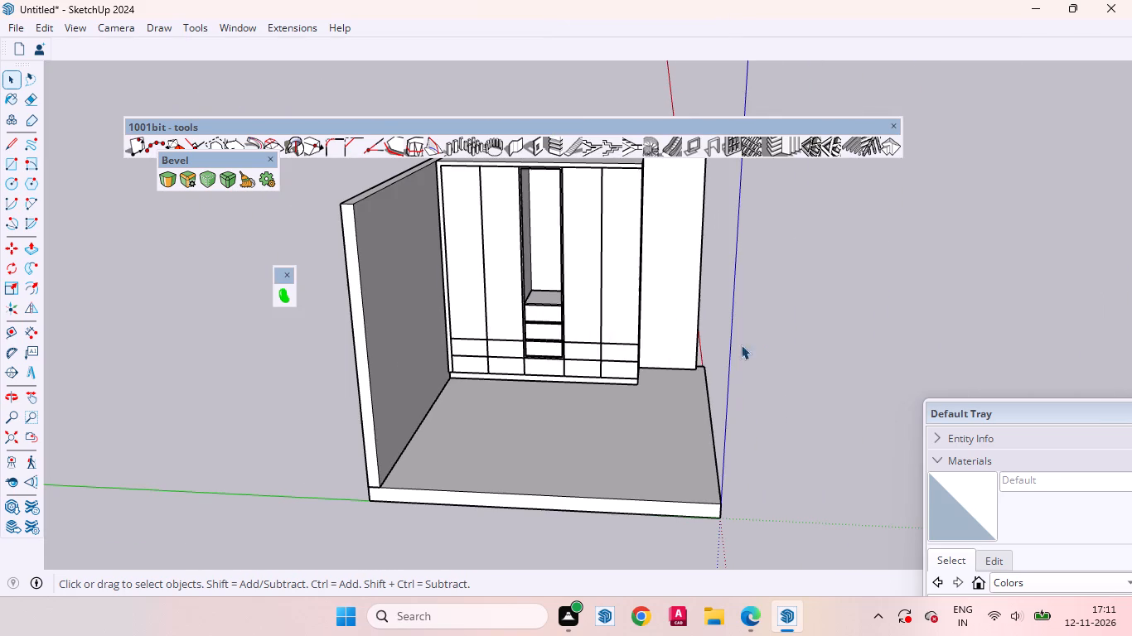
{"action": "scroll", "coordinate": [534, 349], "scroll_direction": "up", "scroll_amount": 9}
{"action": "middle_click_drag", "start_coordinate": [536, 347], "coordinate": [584, 273]}
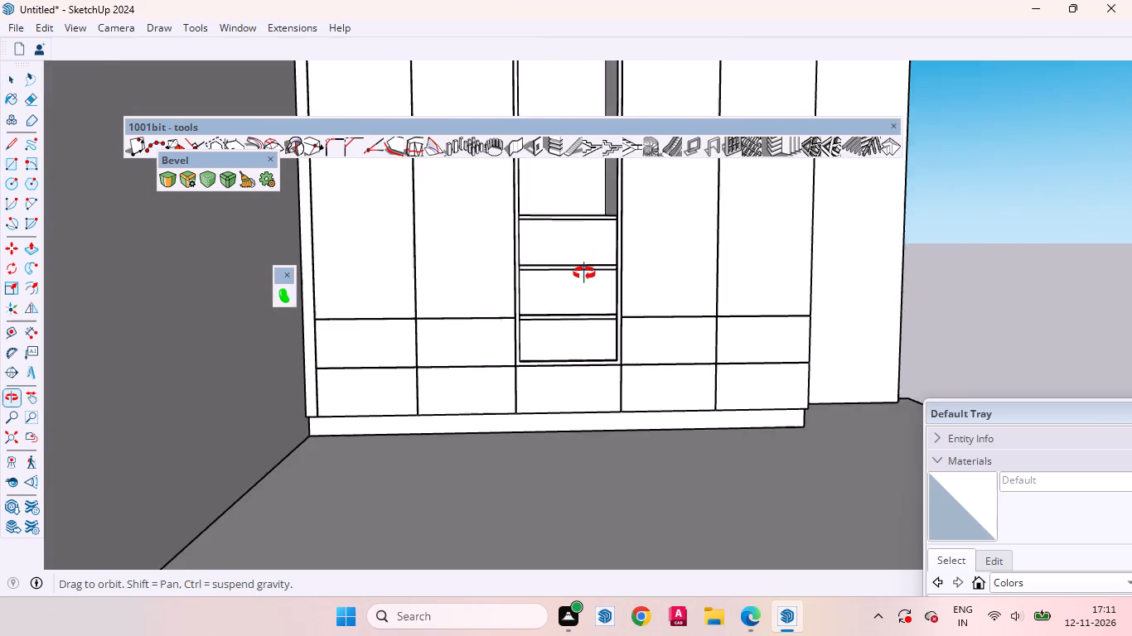
{"action": "middle_click_drag", "start_coordinate": [584, 273], "coordinate": [582, 274]}
{"action": "scroll", "coordinate": [530, 224], "scroll_direction": "up", "scroll_amount": 13}
{"action": "middle_click_drag", "start_coordinate": [539, 244], "coordinate": [404, 225]}
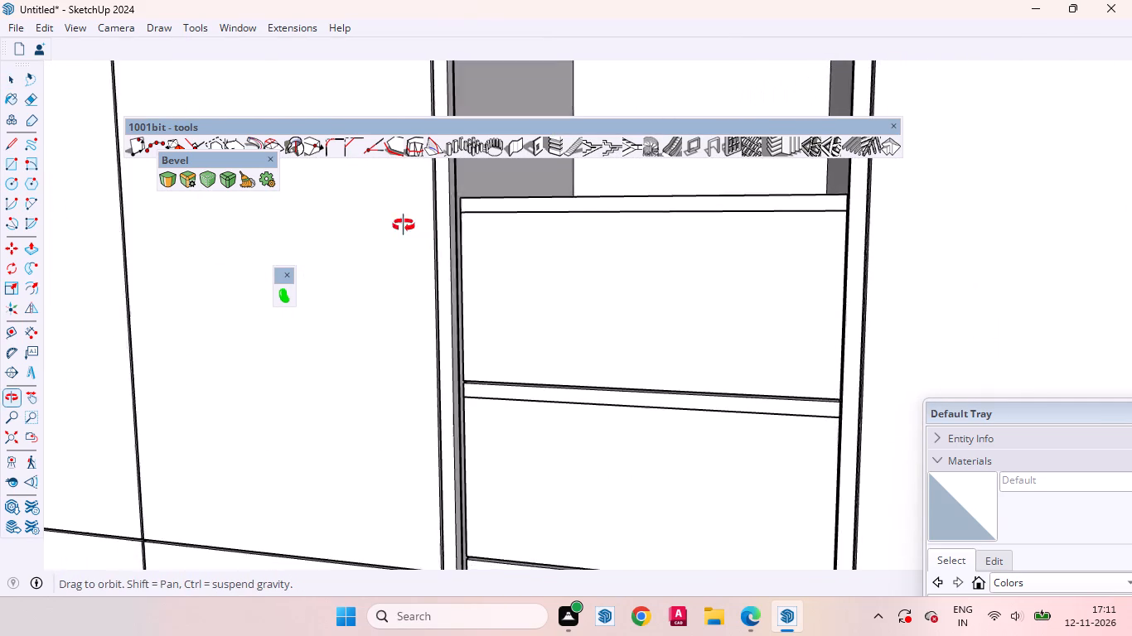
{"action": "middle_click_drag", "start_coordinate": [404, 225], "coordinate": [373, 206]}
{"action": "scroll", "coordinate": [462, 220], "scroll_direction": "up", "scroll_amount": 6}
{"action": "key", "text": "t"}
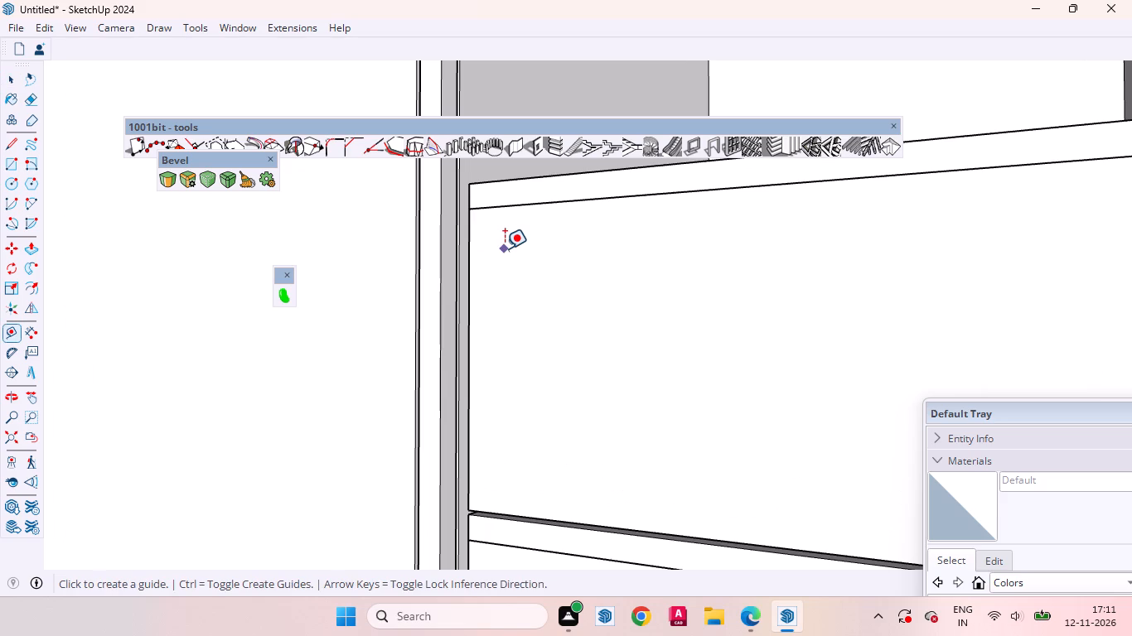
{"action": "left_click", "coordinate": [470, 272]}
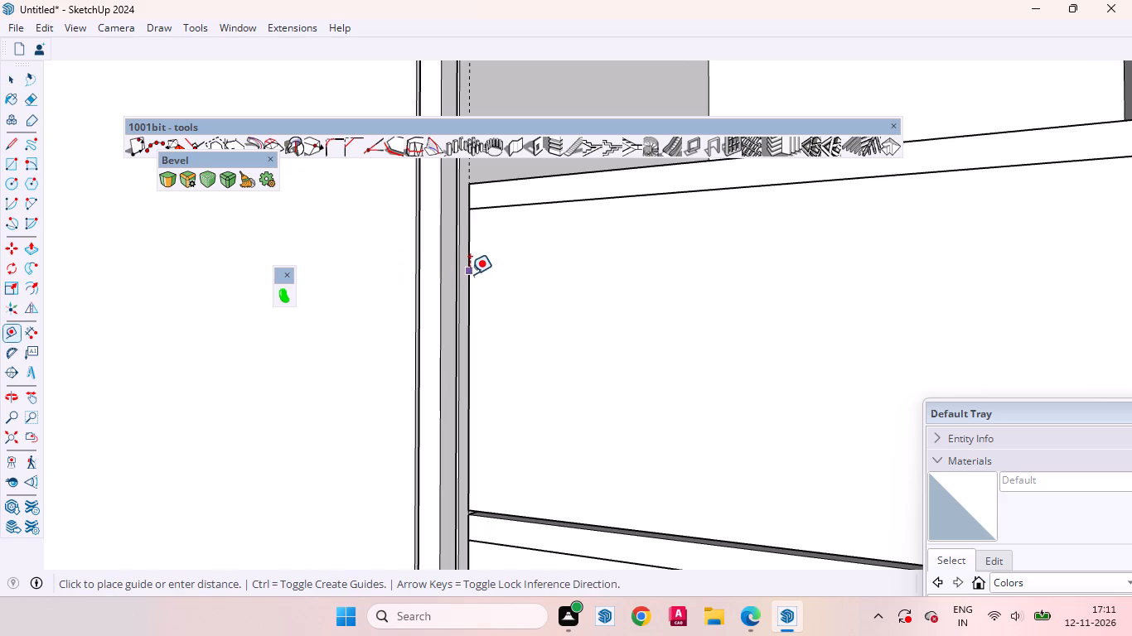
{"action": "scroll", "coordinate": [586, 324], "scroll_direction": "down", "scroll_amount": 7}
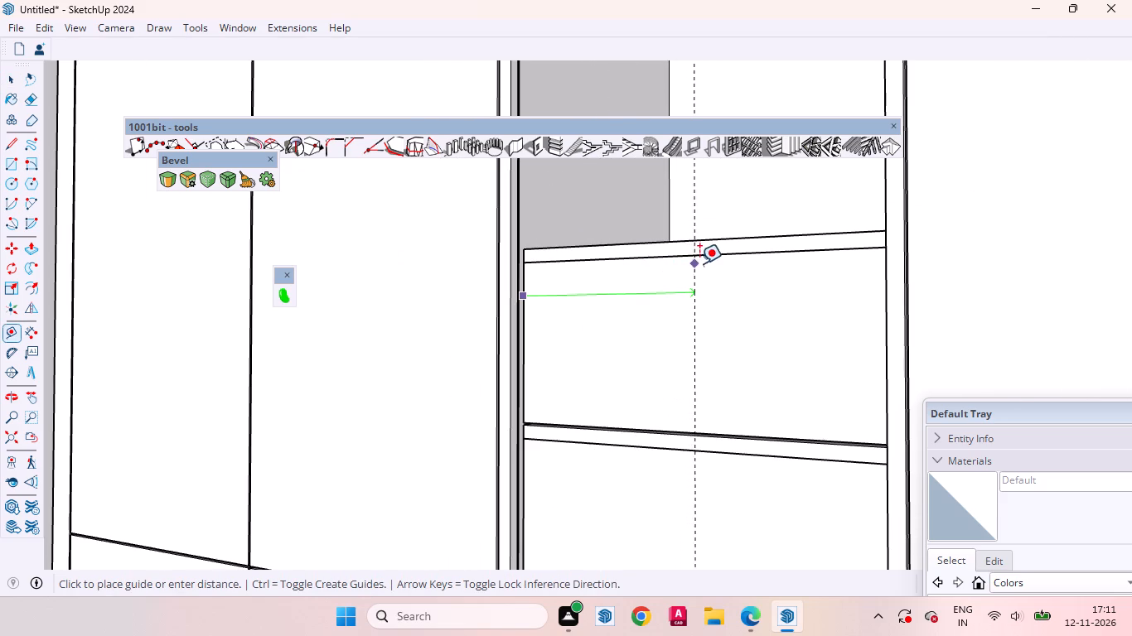
{"action": "left_click", "coordinate": [687, 253]}
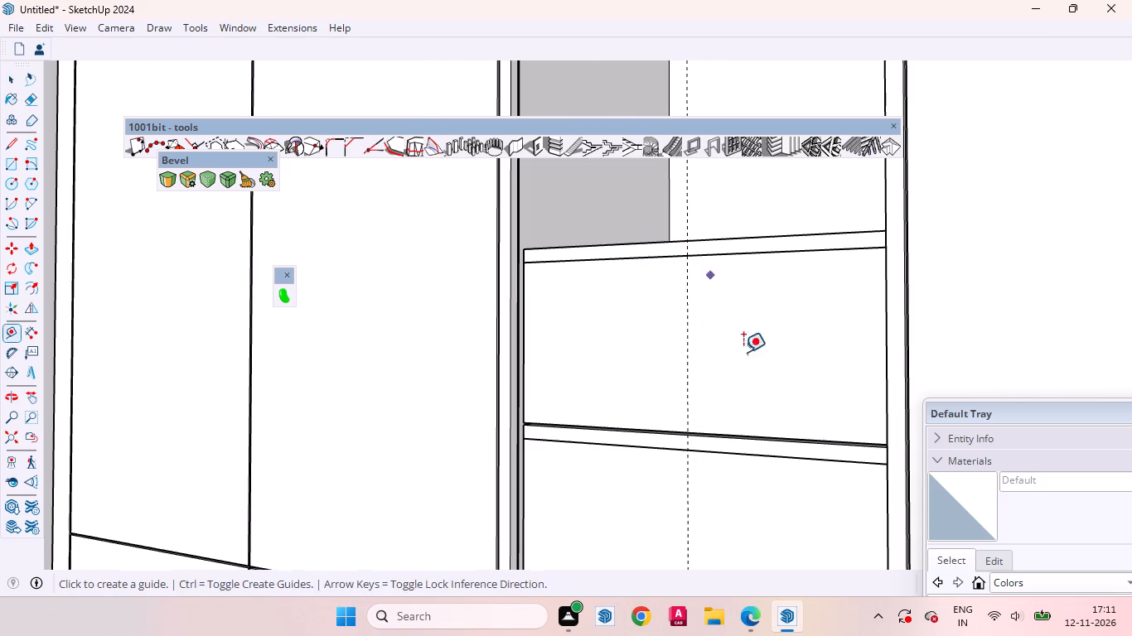
Add two vertical guides, each offset 3" to either side of the front panels' centre guide.
{"action": "middle_click_drag", "start_coordinate": [685, 340], "coordinate": [733, 389]}
{"action": "scroll", "coordinate": [756, 341], "scroll_direction": "down", "scroll_amount": 11}
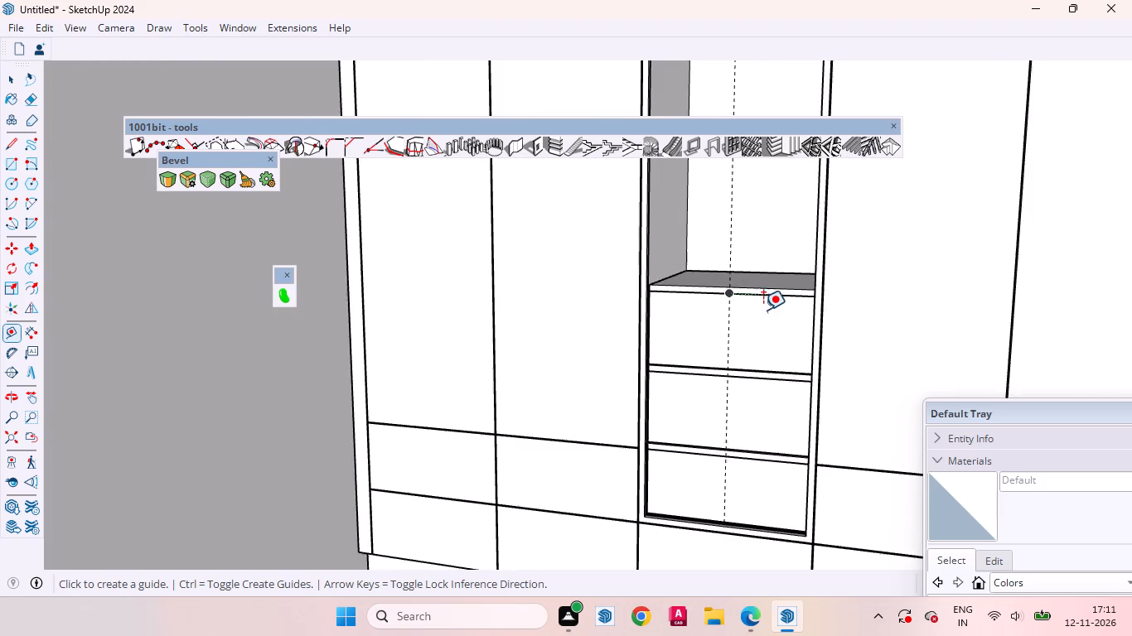
{"action": "scroll", "coordinate": [763, 310], "scroll_direction": "down", "scroll_amount": 4}
{"action": "scroll", "coordinate": [761, 385], "scroll_direction": "up", "scroll_amount": 5}
{"action": "middle_click_drag", "start_coordinate": [761, 320], "coordinate": [799, 308]}
{"action": "scroll", "coordinate": [791, 292], "scroll_direction": "up", "scroll_amount": 3}
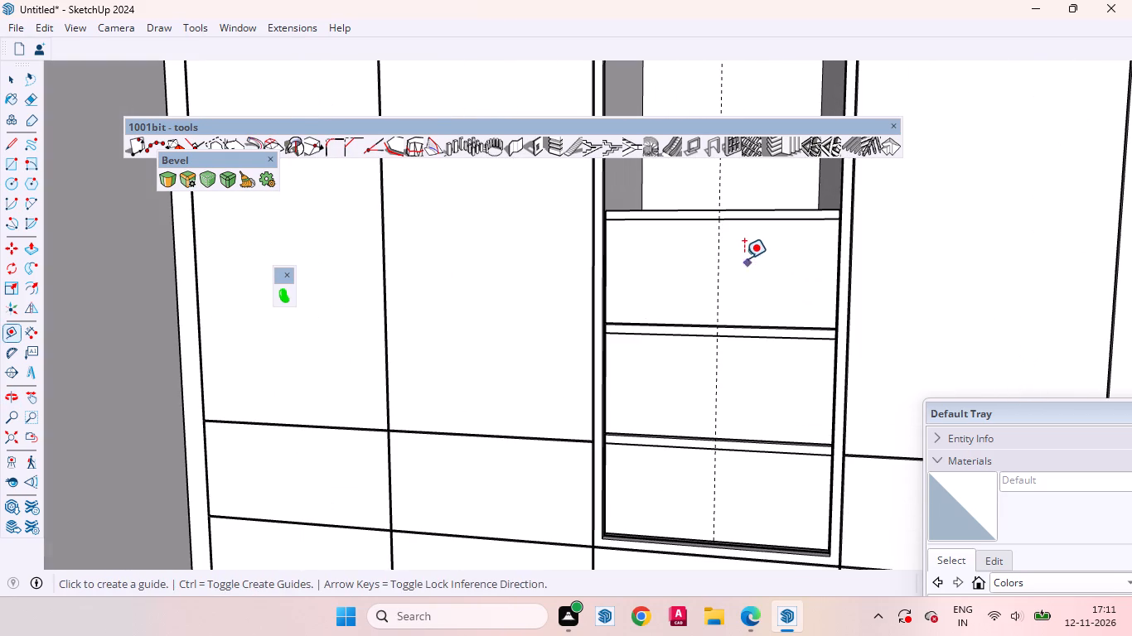
{"action": "left_click", "coordinate": [718, 261]}
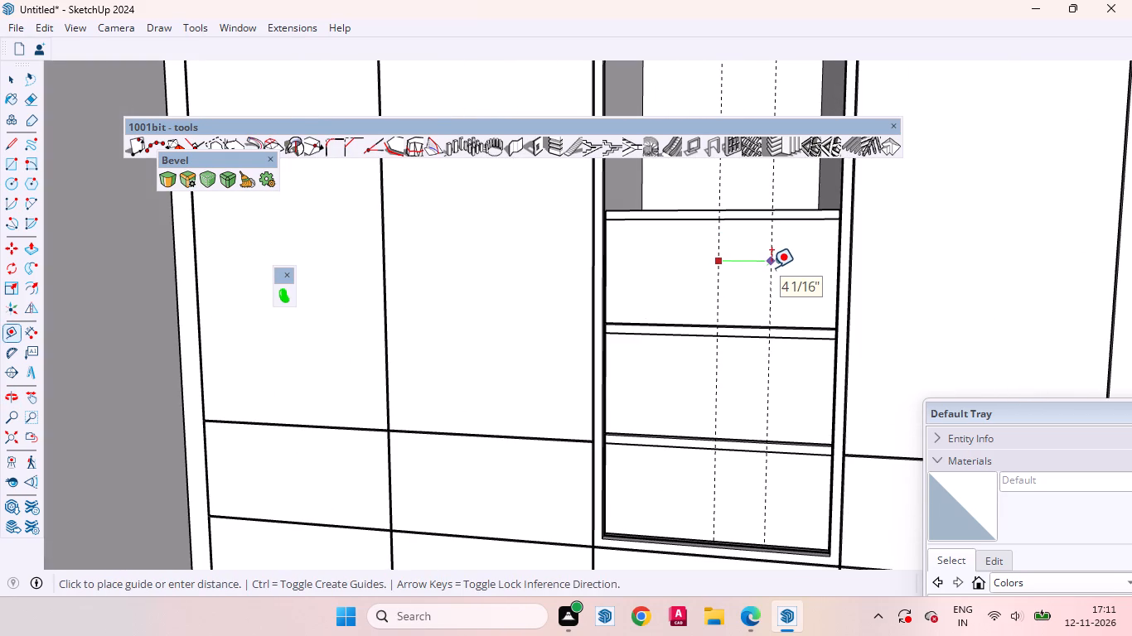
{"action": "key", "text": "3"}
{"action": "key", "text": "Return"}
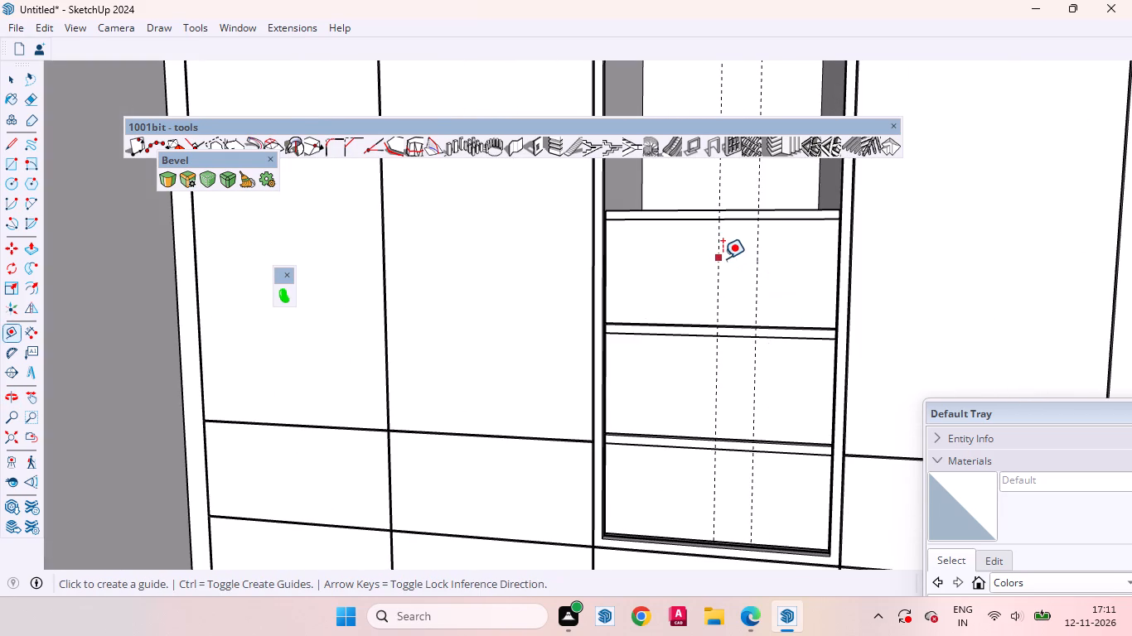
{"action": "left_click", "coordinate": [722, 258]}
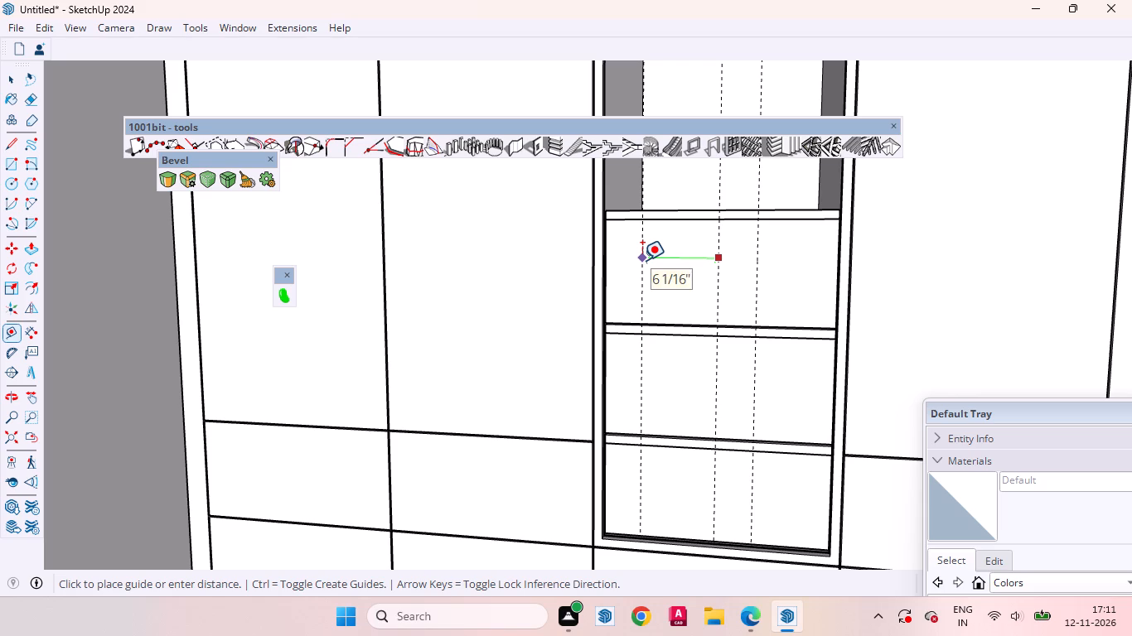
{"action": "key", "text": "3"}
{"action": "key", "text": "Return"}
{"action": "key", "text": "space"}
Add a horizontal guide 3" below the top edge of the uppermost front panel in the middle compartment.
{"action": "scroll", "coordinate": [705, 189], "scroll_direction": "up", "scroll_amount": 8}
{"action": "middle_click_drag", "start_coordinate": [690, 259], "coordinate": [549, 227]}
{"action": "scroll", "coordinate": [691, 243], "scroll_direction": "up", "scroll_amount": 5}
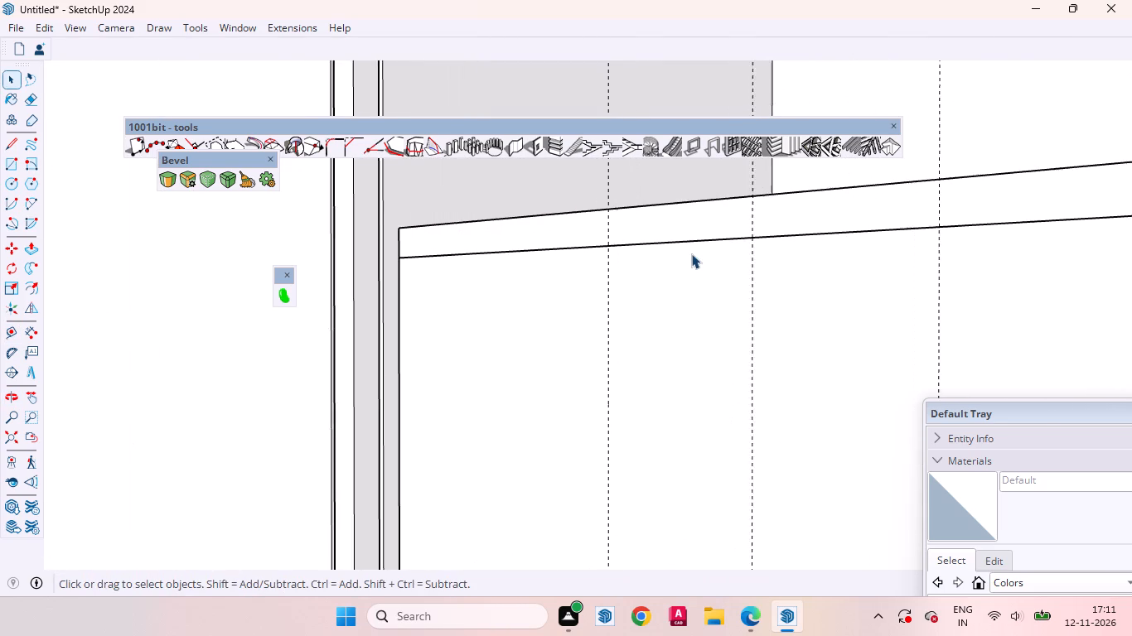
{"action": "key", "text": "t"}
{"action": "scroll", "coordinate": [693, 253], "scroll_direction": "up", "scroll_amount": 4}
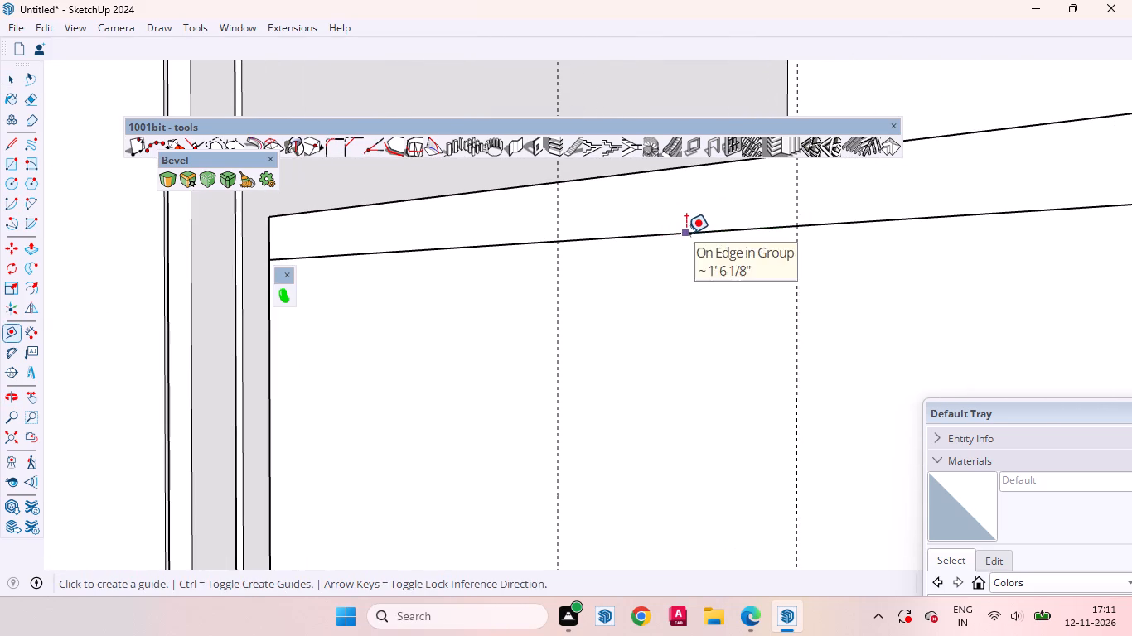
{"action": "left_click", "coordinate": [686, 234]}
{"action": "key", "text": "3"}
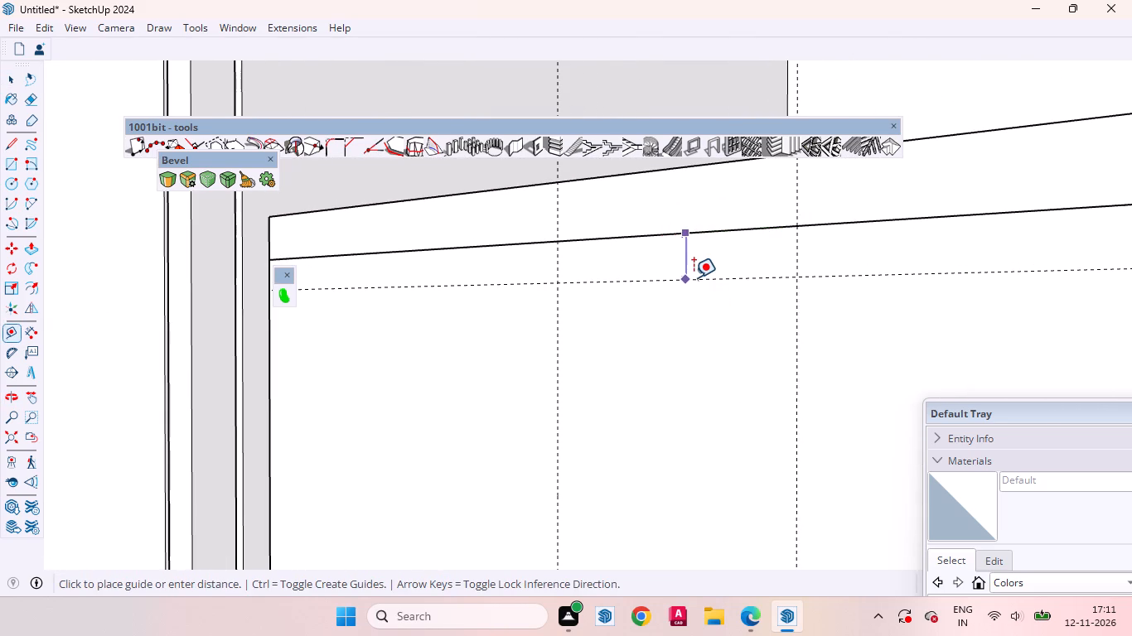
{"action": "key", "text": "Return"}
{"action": "key", "text": "space"}
Add a horizontal guide 2" below the top edge of the uppermost front panel.
{"action": "scroll", "coordinate": [736, 298], "scroll_direction": "down", "scroll_amount": 12}
{"action": "scroll", "coordinate": [637, 282], "scroll_direction": "up", "scroll_amount": 1}
{"action": "scroll", "coordinate": [641, 289], "scroll_direction": "down", "scroll_amount": 3}
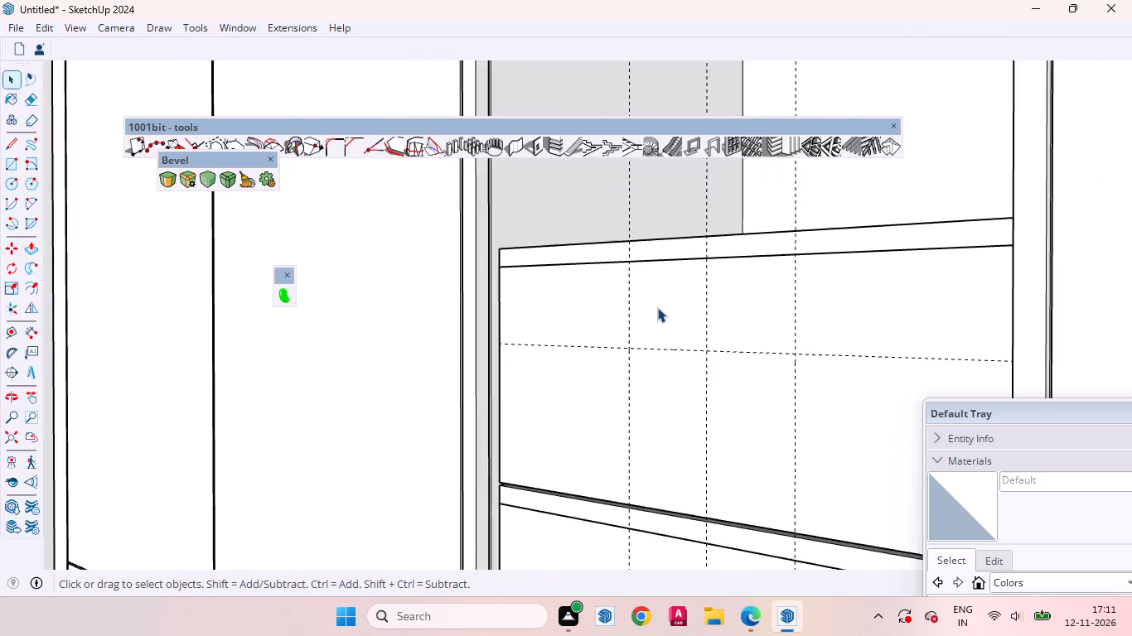
{"action": "middle_click_drag", "start_coordinate": [642, 315], "coordinate": [748, 336]}
{"action": "scroll", "coordinate": [722, 277], "scroll_direction": "down", "scroll_amount": 8}
{"action": "scroll", "coordinate": [720, 302], "scroll_direction": "up", "scroll_amount": 3}
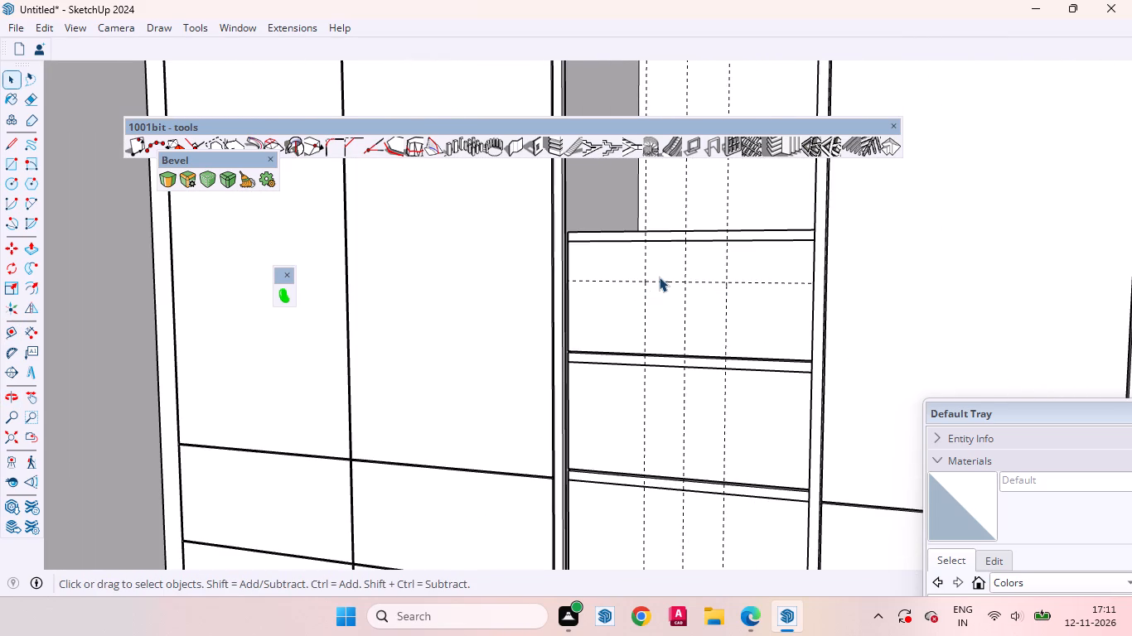
{"action": "key", "text": "t"}
{"action": "scroll", "coordinate": [659, 277], "scroll_direction": "up", "scroll_amount": 10}
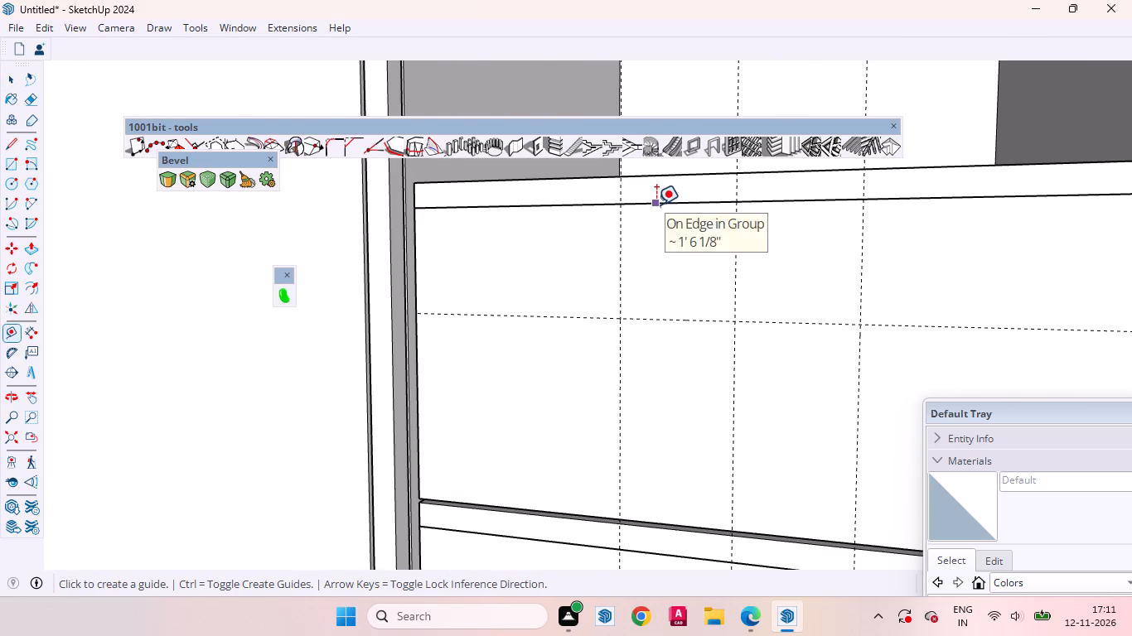
{"action": "left_click", "coordinate": [656, 205]}
{"action": "key", "text": "2"}
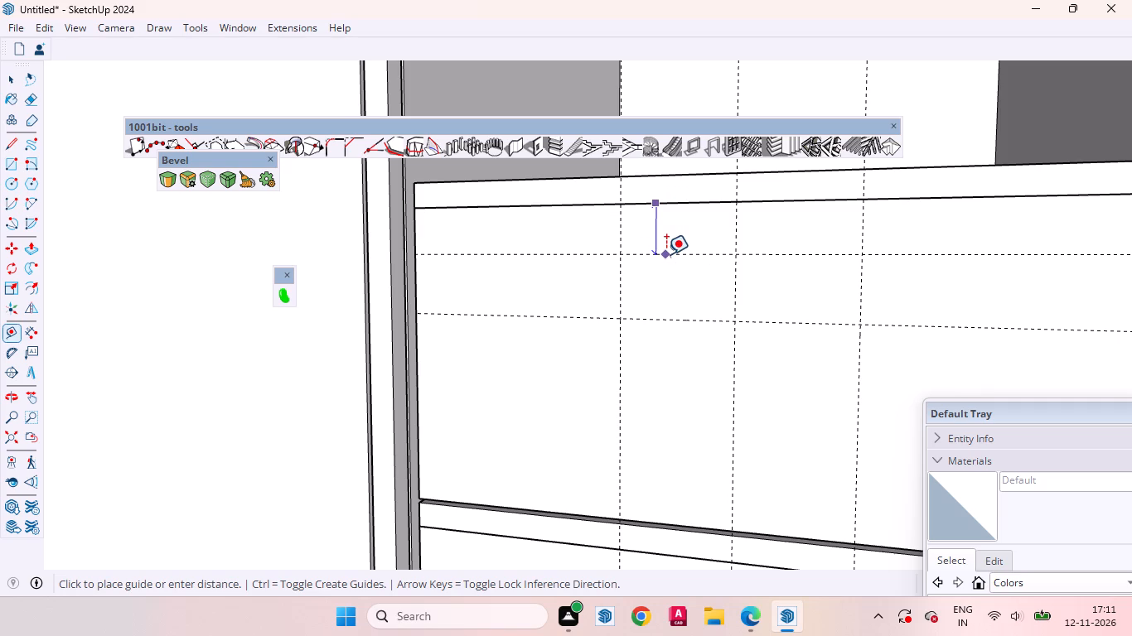
{"action": "key", "text": "Return"}
Add horizontal guides 2" below the top edges of the two lower front panels in the middle compartment.
{"action": "scroll", "coordinate": [706, 266], "scroll_direction": "down", "scroll_amount": 12}
{"action": "scroll", "coordinate": [700, 382], "scroll_direction": "up", "scroll_amount": 4}
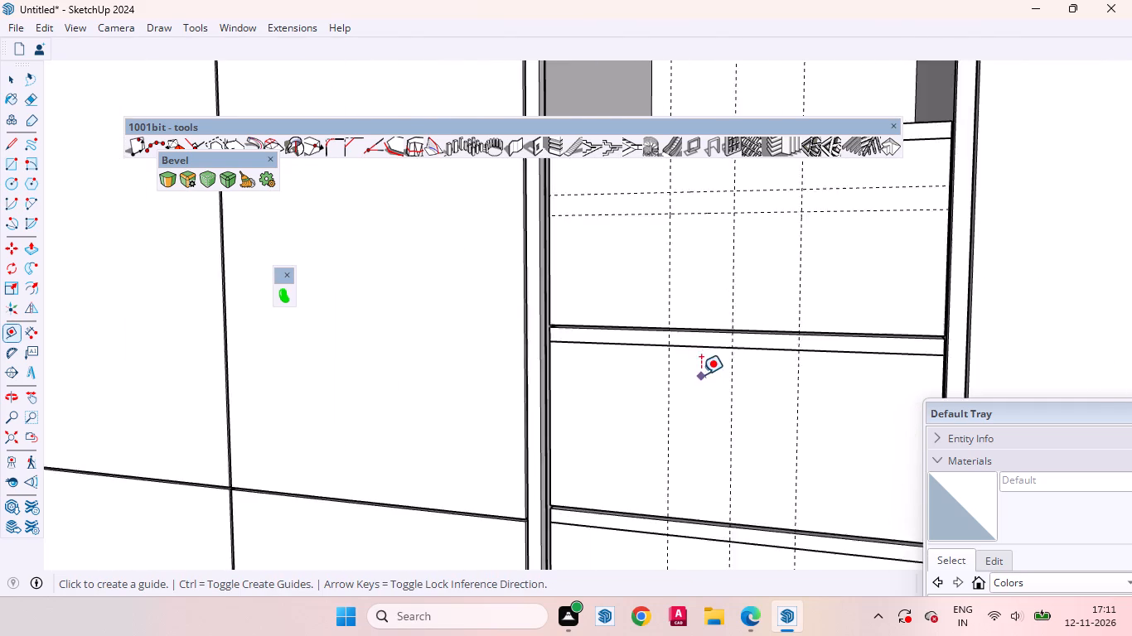
{"action": "scroll", "coordinate": [701, 374], "scroll_direction": "up", "scroll_amount": 8}
{"action": "left_click", "coordinate": [692, 328]}
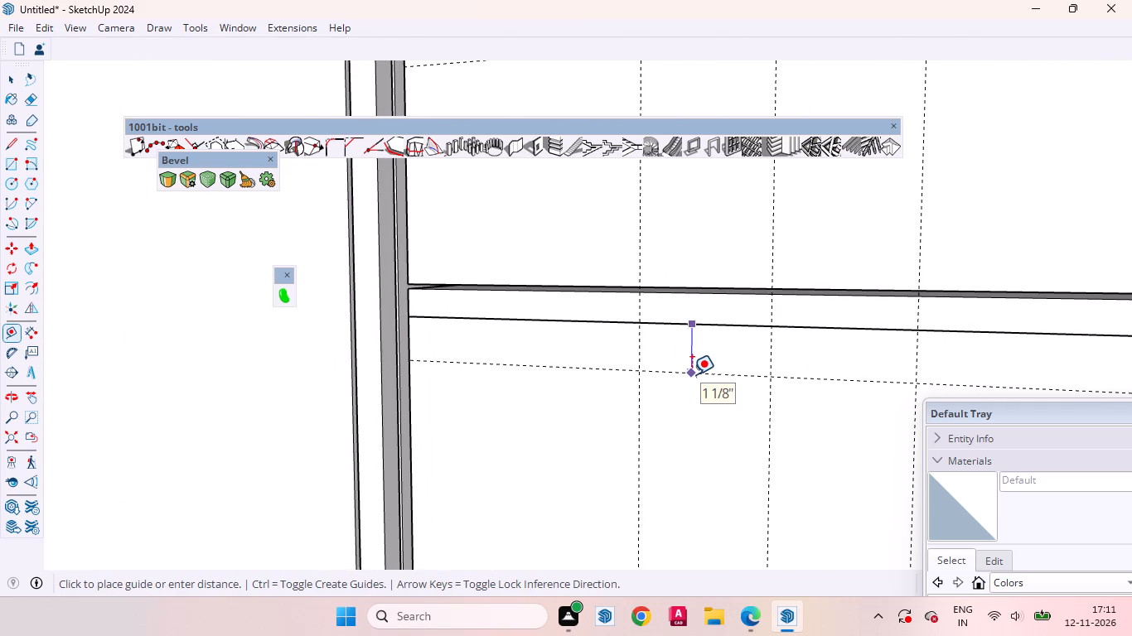
{"action": "key", "text": "2"}
{"action": "key", "text": "Return"}
{"action": "scroll", "coordinate": [691, 359], "scroll_direction": "down", "scroll_amount": 9}
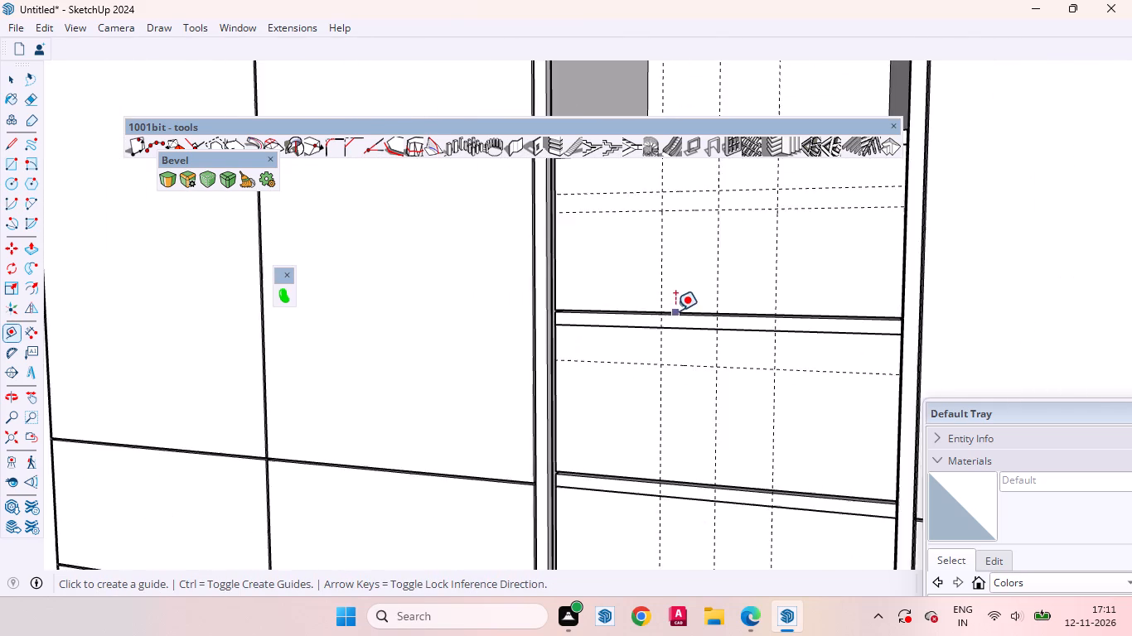
{"action": "scroll", "coordinate": [675, 311], "scroll_direction": "down", "scroll_amount": 8}
{"action": "scroll", "coordinate": [698, 469], "scroll_direction": "up", "scroll_amount": 12}
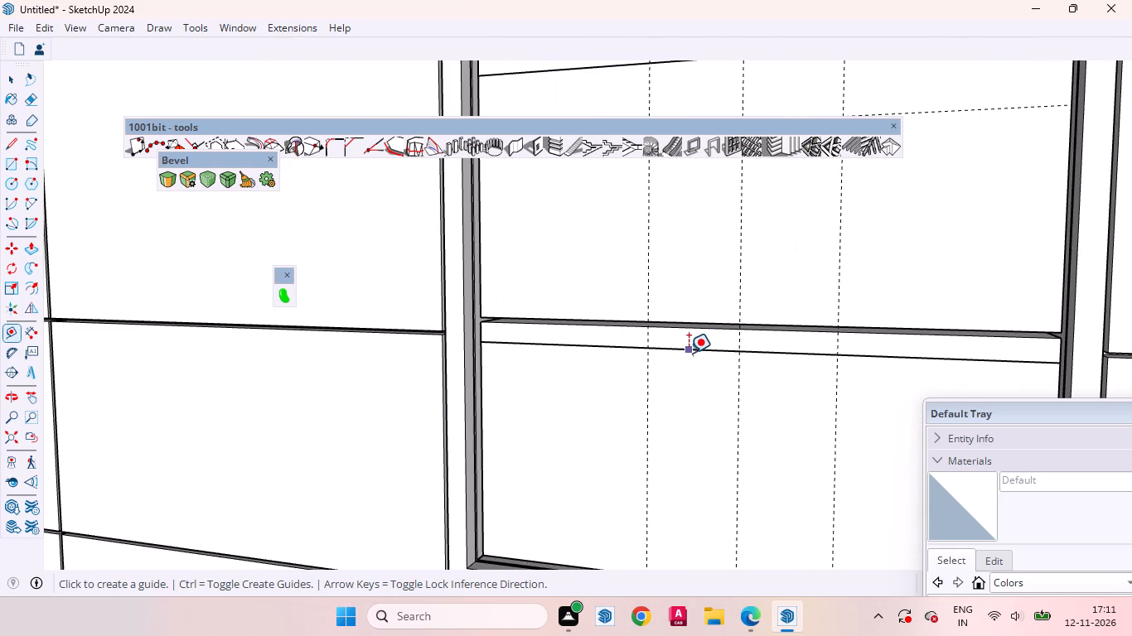
{"action": "left_click", "coordinate": [689, 353]}
{"action": "key", "text": "2"}
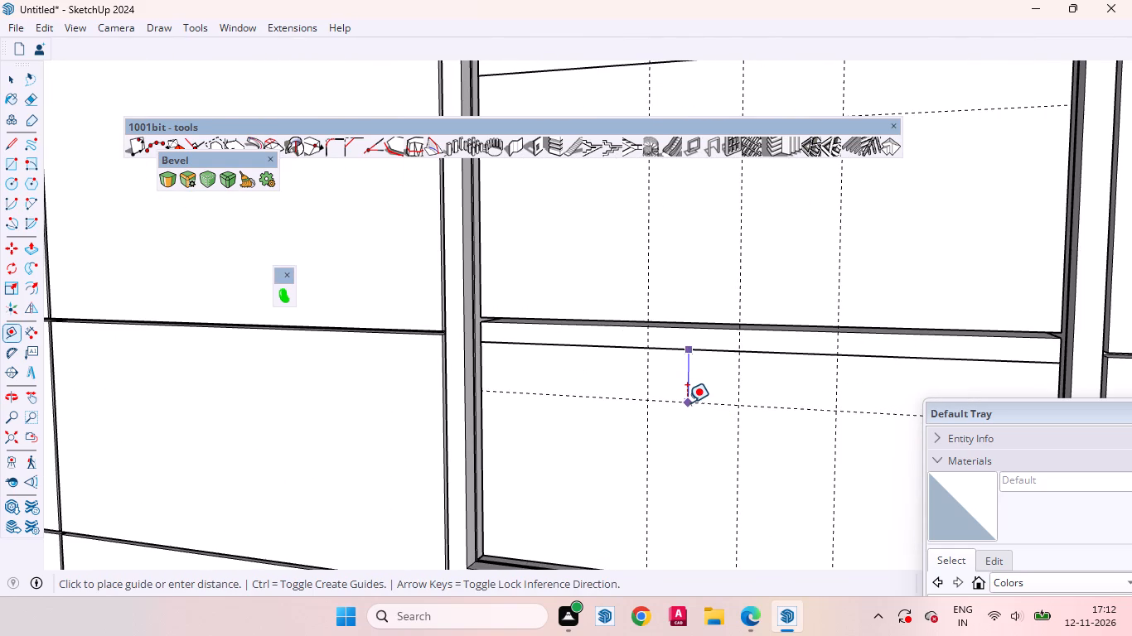
{"action": "key", "text": "Return"}
{"action": "key", "text": "space"}
Inside the uppermost front panel's group, draw a rectangle from the 2" guide to the top edge, between the outer vertical guides.
{"action": "scroll", "coordinate": [737, 484], "scroll_direction": "down", "scroll_amount": 9}
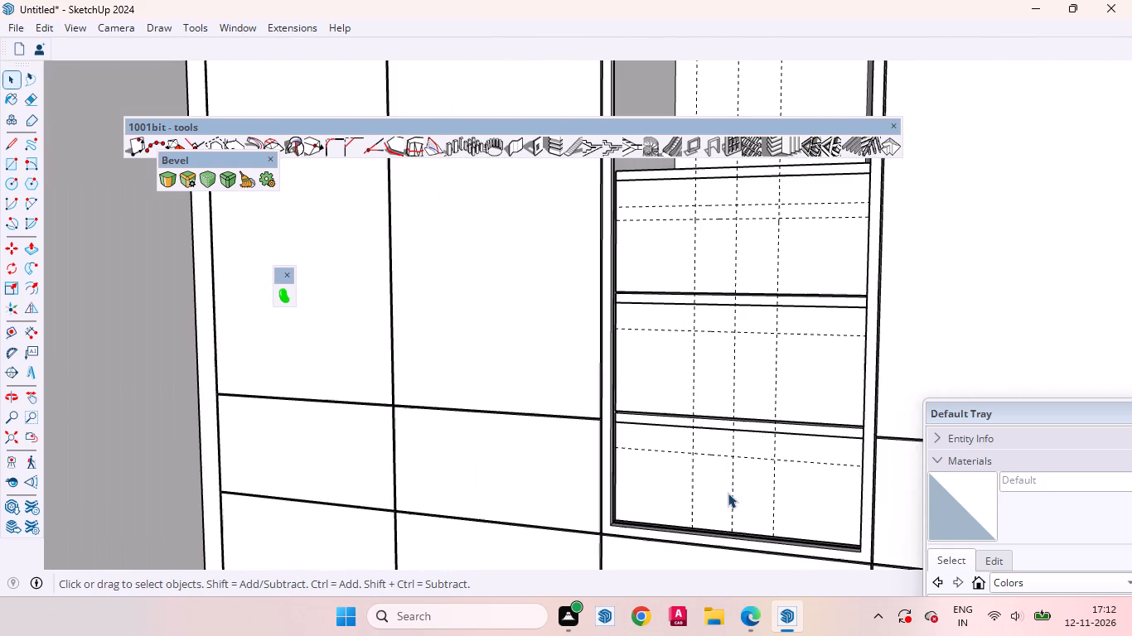
{"action": "middle_click_drag", "start_coordinate": [728, 480], "coordinate": [767, 501]}
{"action": "scroll", "coordinate": [732, 200], "scroll_direction": "up", "scroll_amount": 2}
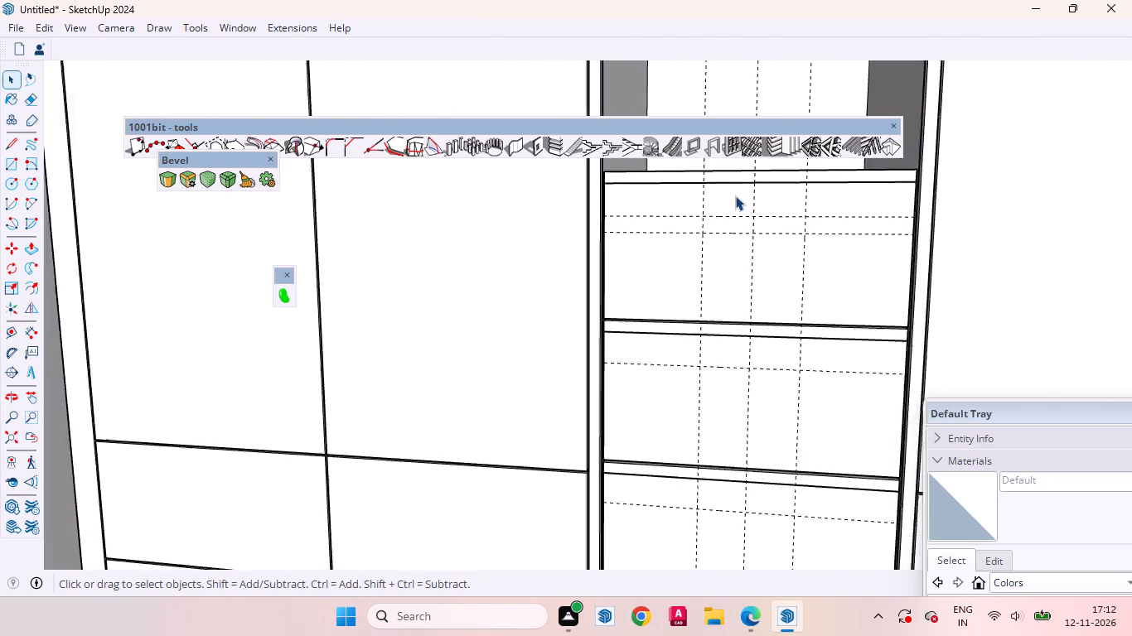
{"action": "scroll", "coordinate": [735, 195], "scroll_direction": "up", "scroll_amount": 5}
{"action": "triple_click", "coordinate": [719, 204]}
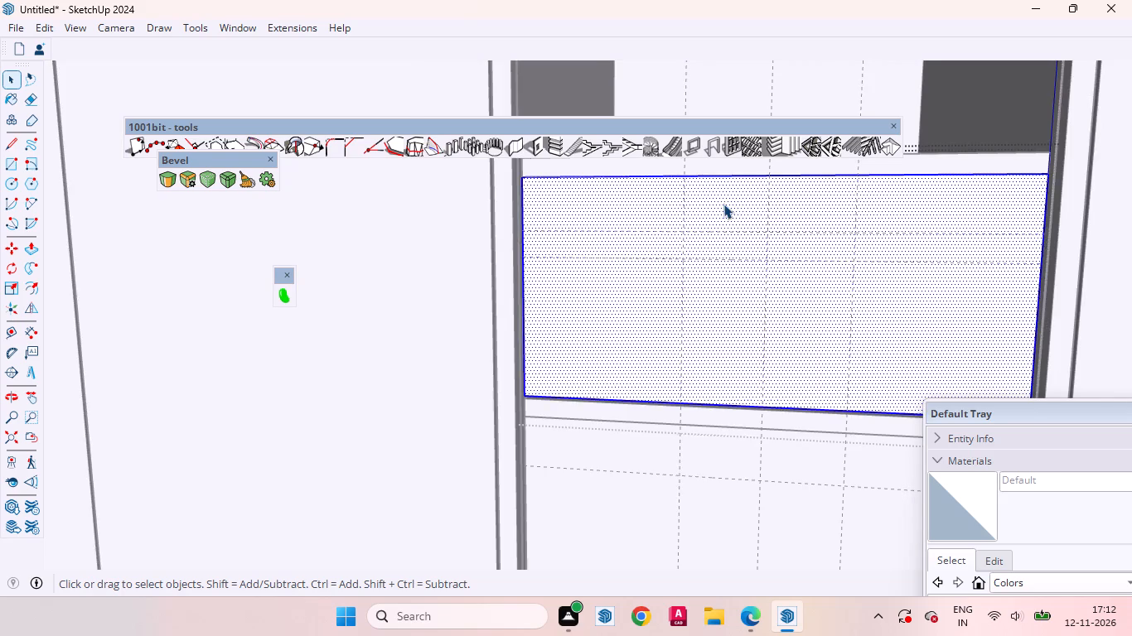
{"action": "scroll", "coordinate": [723, 204], "scroll_direction": "up", "scroll_amount": 3}
{"action": "key", "text": "r"}
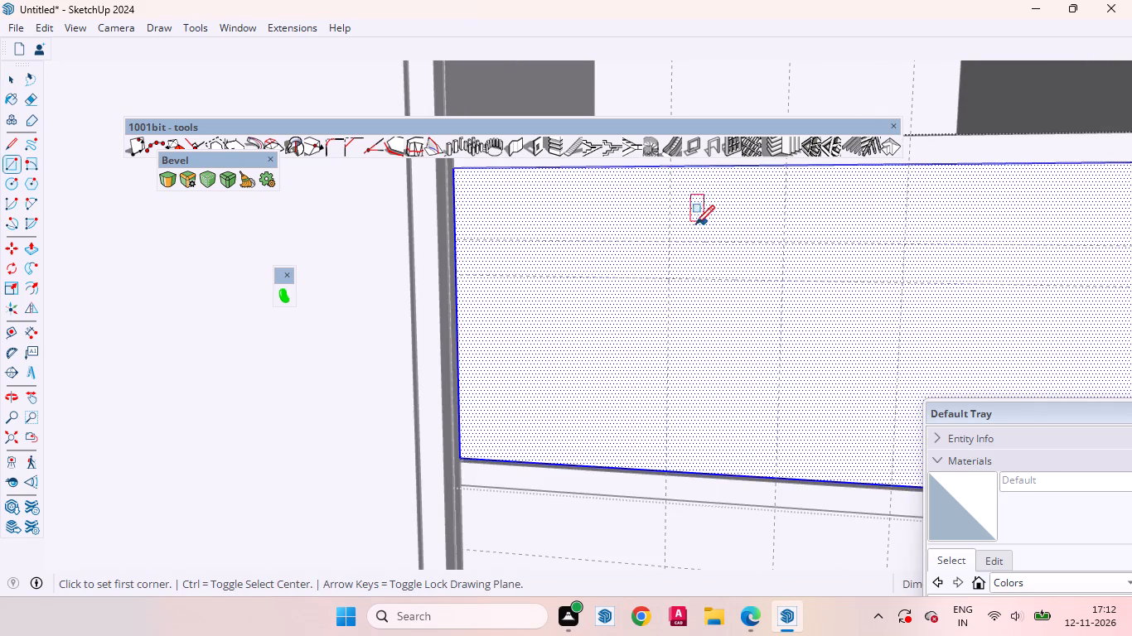
{"action": "left_click", "coordinate": [672, 240]}
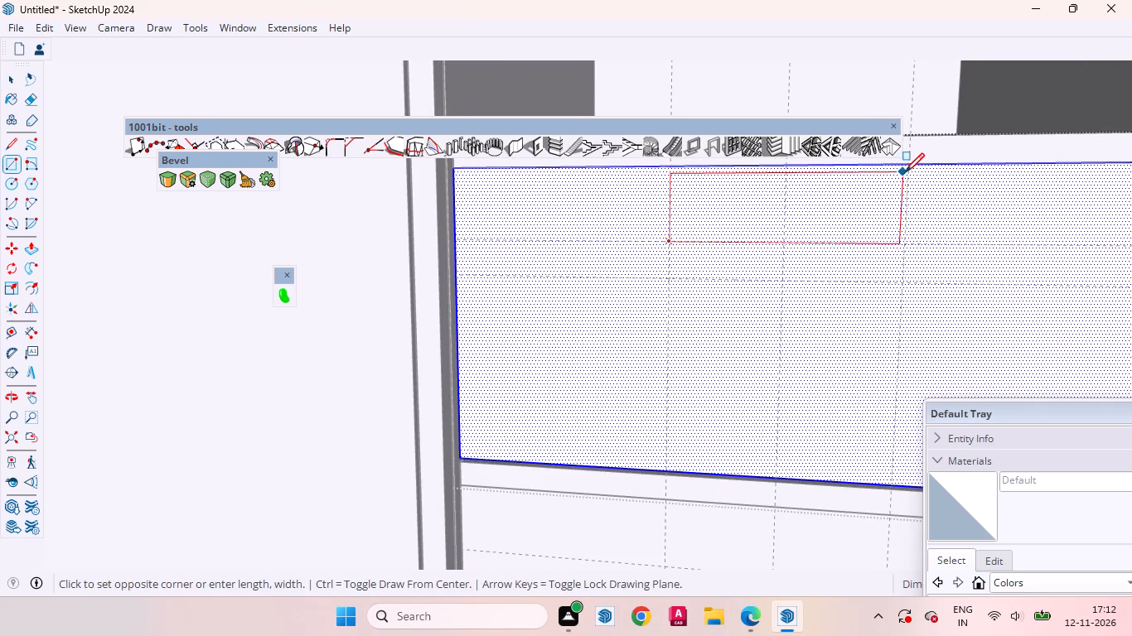
{"action": "left_click", "coordinate": [909, 167]}
{"action": "scroll", "coordinate": [746, 317], "scroll_direction": "down", "scroll_amount": 10}
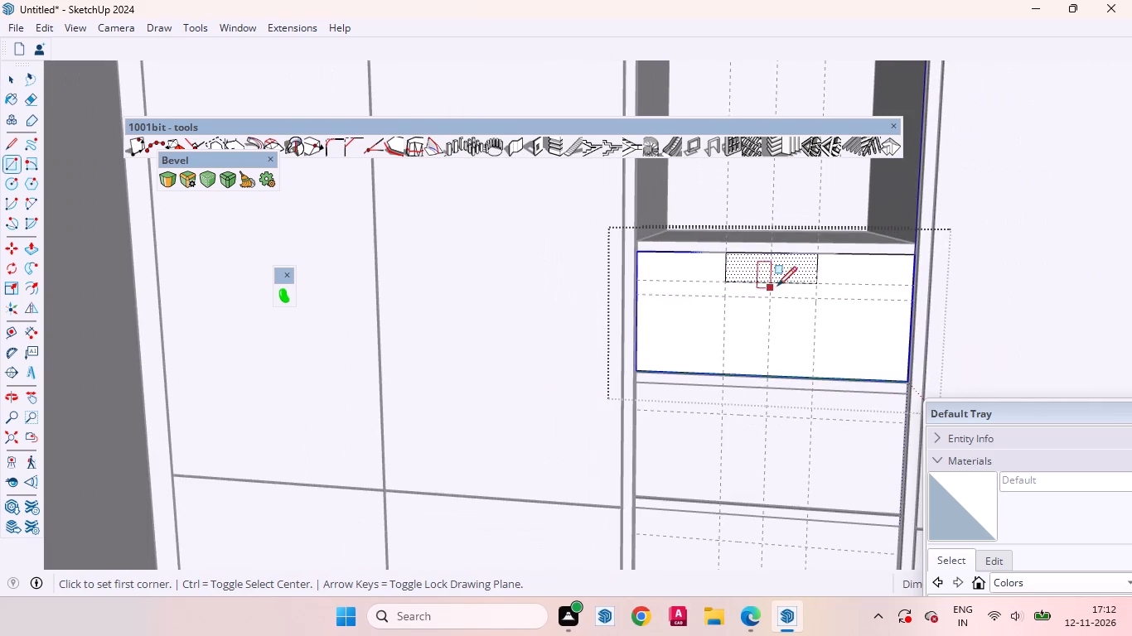
{"action": "key", "text": "space"}
Push the rectangle back through the panel's full 11/16" thickness to cut a handle notch, and exit the group.
{"action": "scroll", "coordinate": [762, 220], "scroll_direction": "up", "scroll_amount": 8}
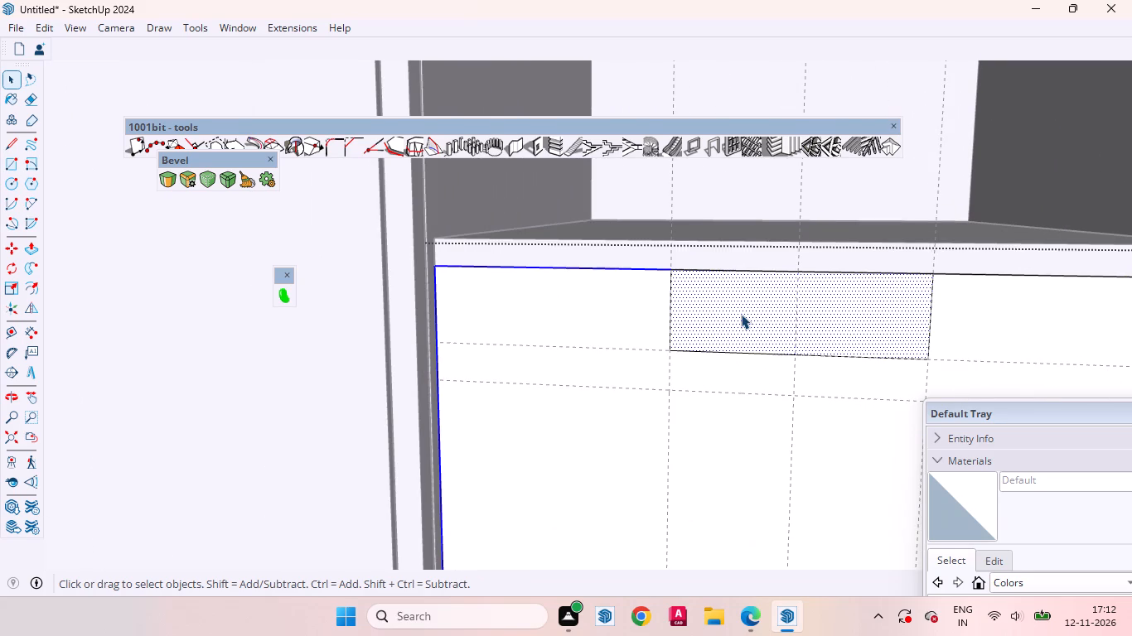
{"action": "key", "text": "p"}
{"action": "left_click", "coordinate": [732, 315]}
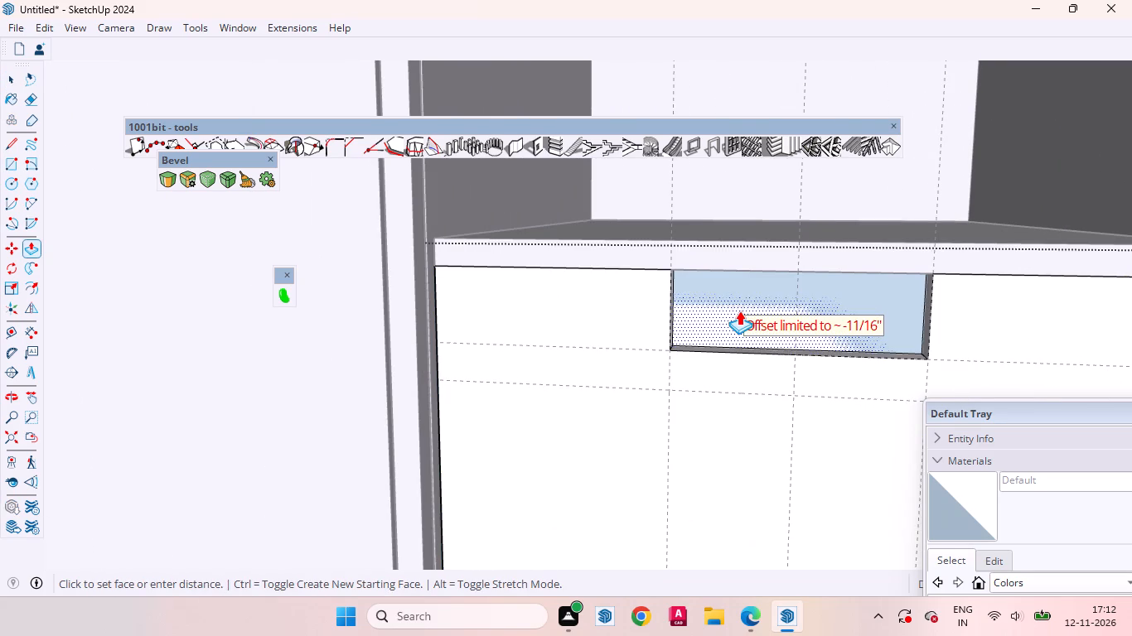
{"action": "left_click", "coordinate": [739, 311]}
{"action": "key", "text": "space"}
{"action": "scroll", "coordinate": [751, 312], "scroll_direction": "up", "scroll_amount": 3}
{"action": "middle_click_drag", "start_coordinate": [743, 325], "coordinate": [689, 319]}
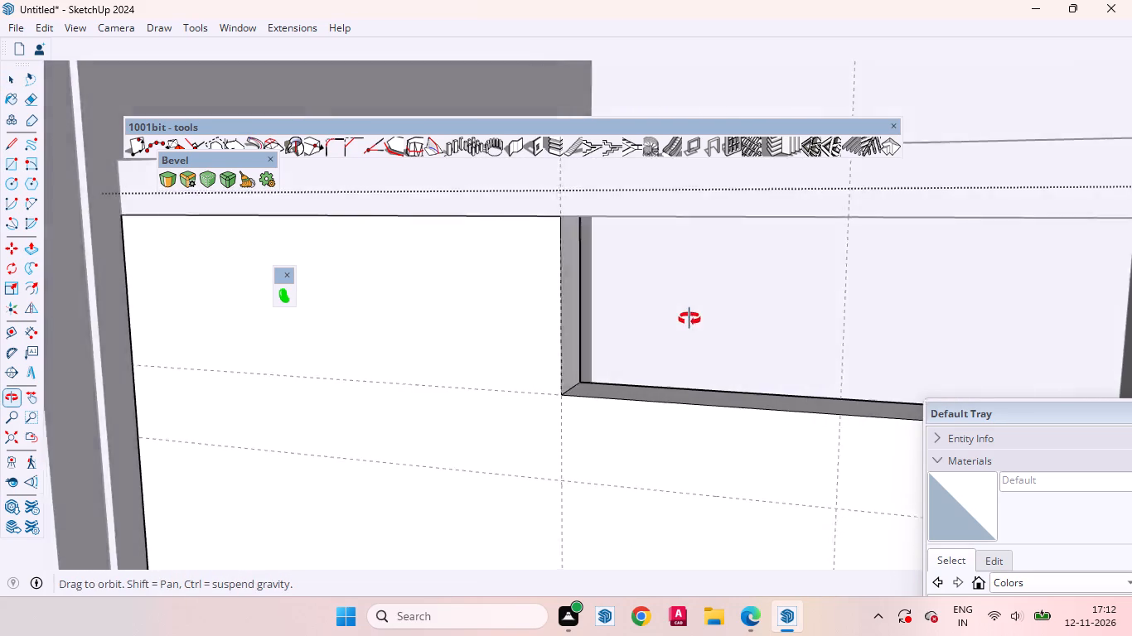
{"action": "middle_click_drag", "start_coordinate": [689, 319], "coordinate": [820, 299]}
{"action": "scroll", "coordinate": [826, 286], "scroll_direction": "down", "scroll_amount": 17}
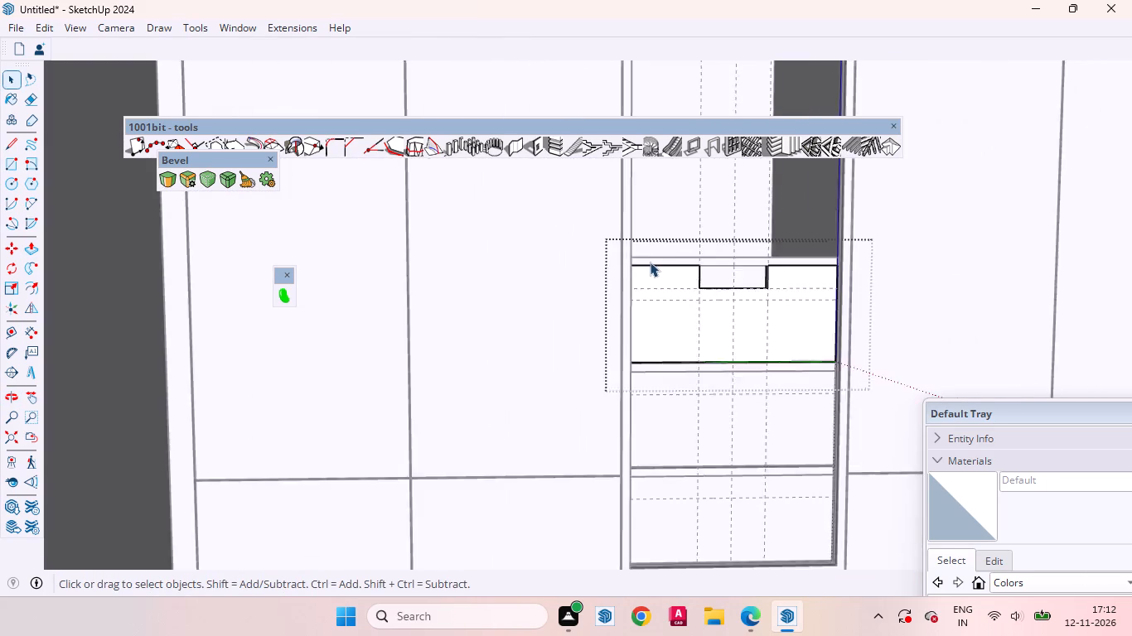
{"action": "scroll", "coordinate": [650, 262], "scroll_direction": "down", "scroll_amount": 3}
{"action": "scroll", "coordinate": [751, 393], "scroll_direction": "up", "scroll_amount": 3}
{"action": "left_click", "coordinate": [699, 373]}
Inside the middle front panel's group, draw a rectangle between the outer vertical guides from the 2" guide to the top edge, and push it through the panel.
{"action": "scroll", "coordinate": [687, 364], "scroll_direction": "up", "scroll_amount": 4}
{"action": "left_click", "coordinate": [658, 365]}
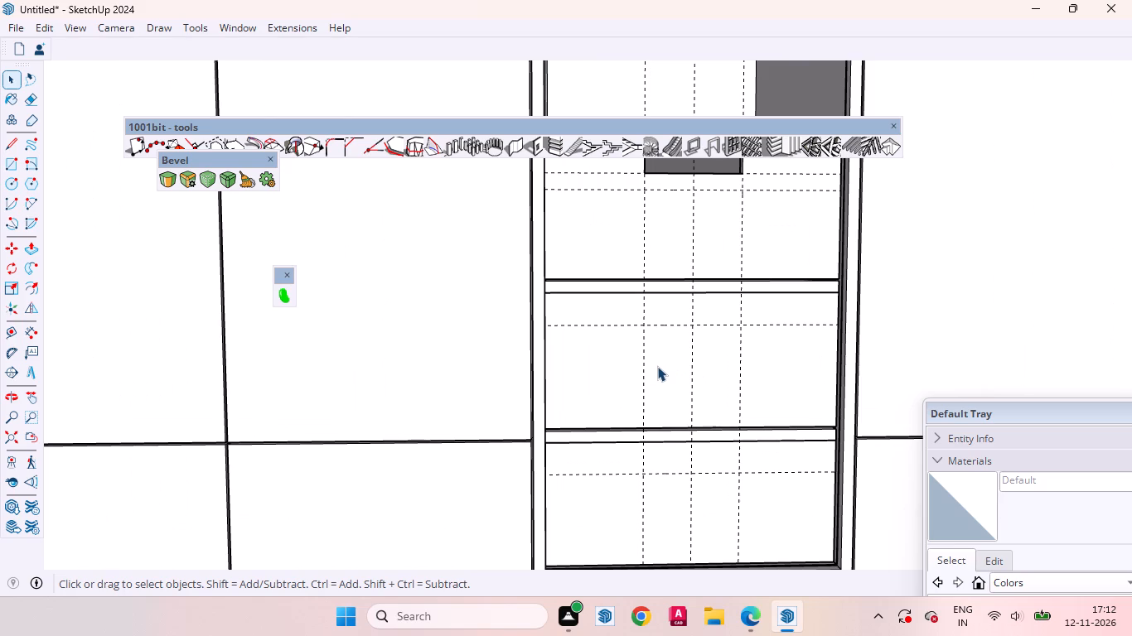
{"action": "double_click", "coordinate": [679, 365]}
{"action": "left_click", "coordinate": [628, 371]}
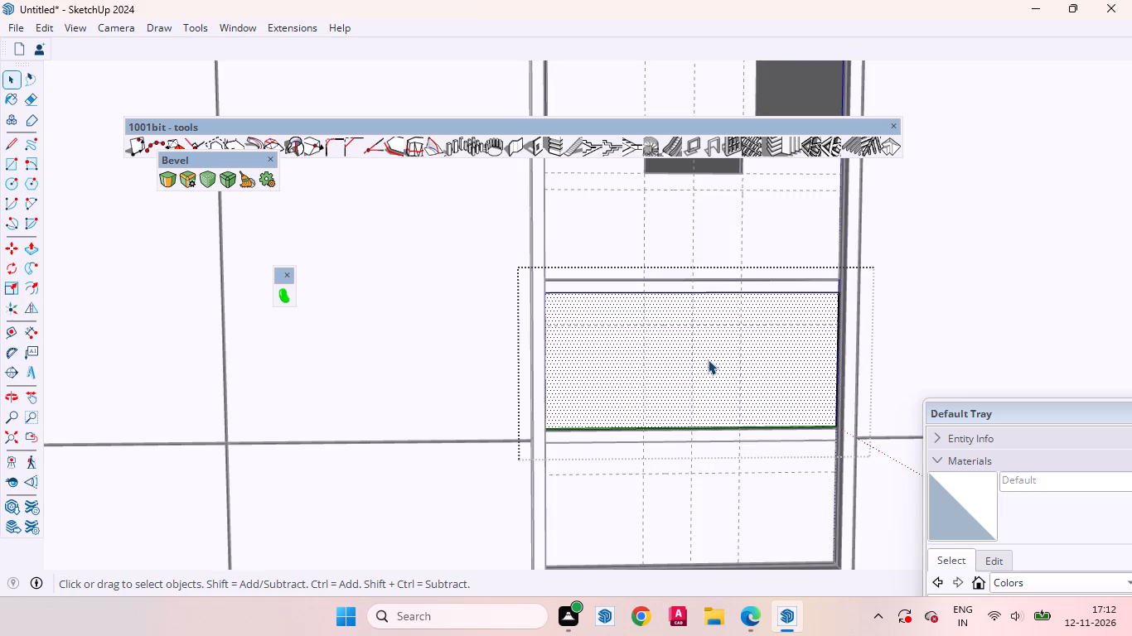
{"action": "scroll", "coordinate": [707, 361], "scroll_direction": "up", "scroll_amount": 4}
{"action": "key", "text": "r"}
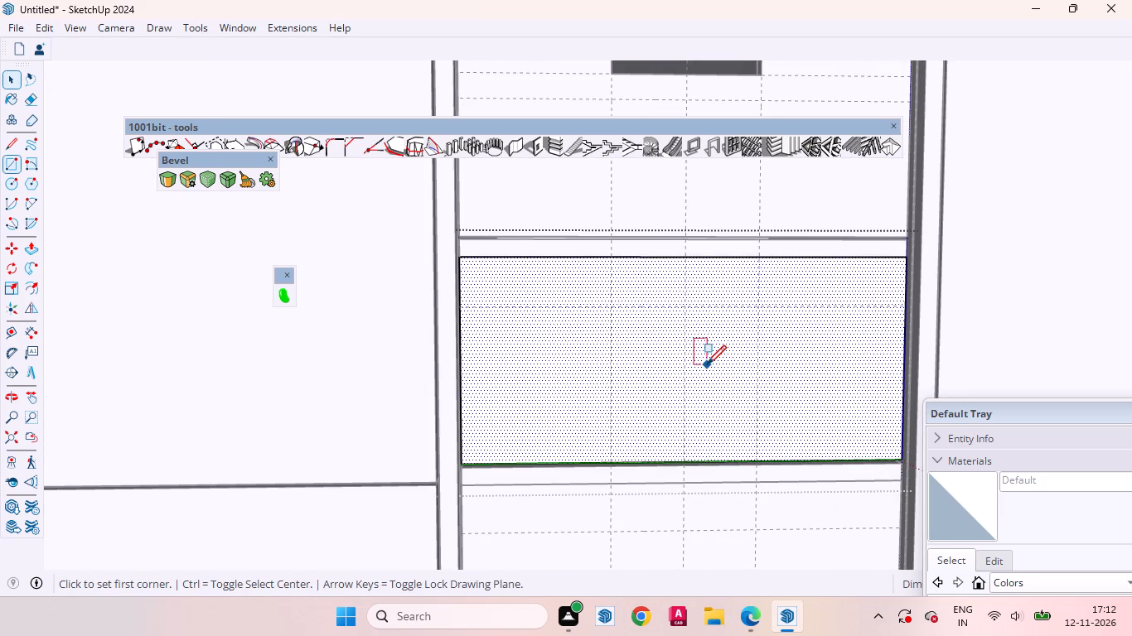
{"action": "left_click", "coordinate": [613, 307]}
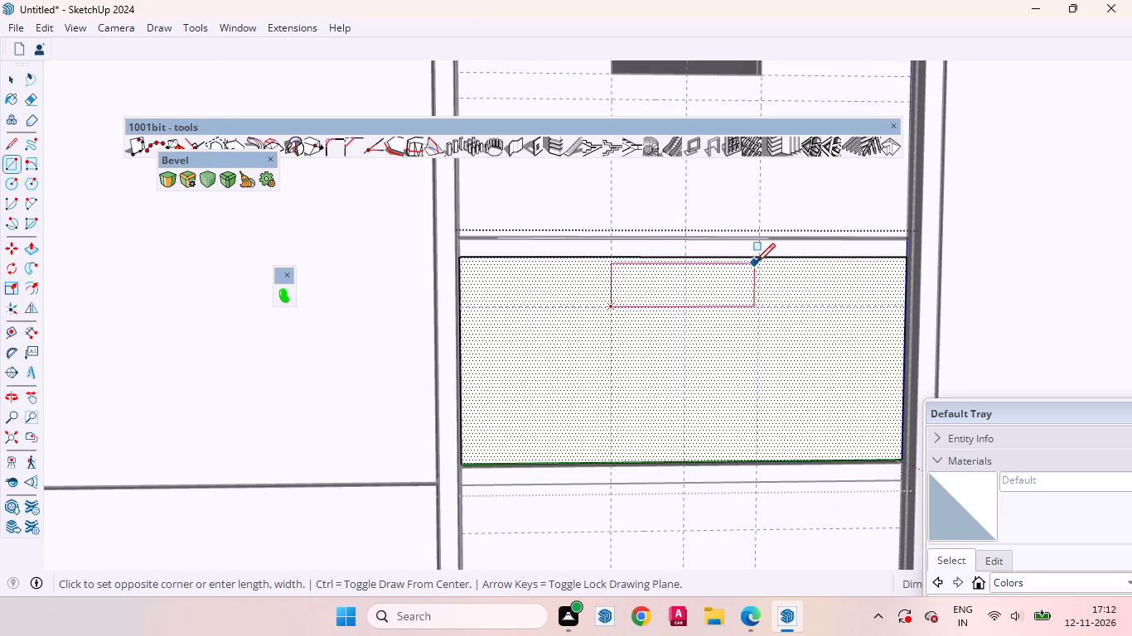
{"action": "left_click", "coordinate": [757, 260]}
{"action": "key", "text": "p"}
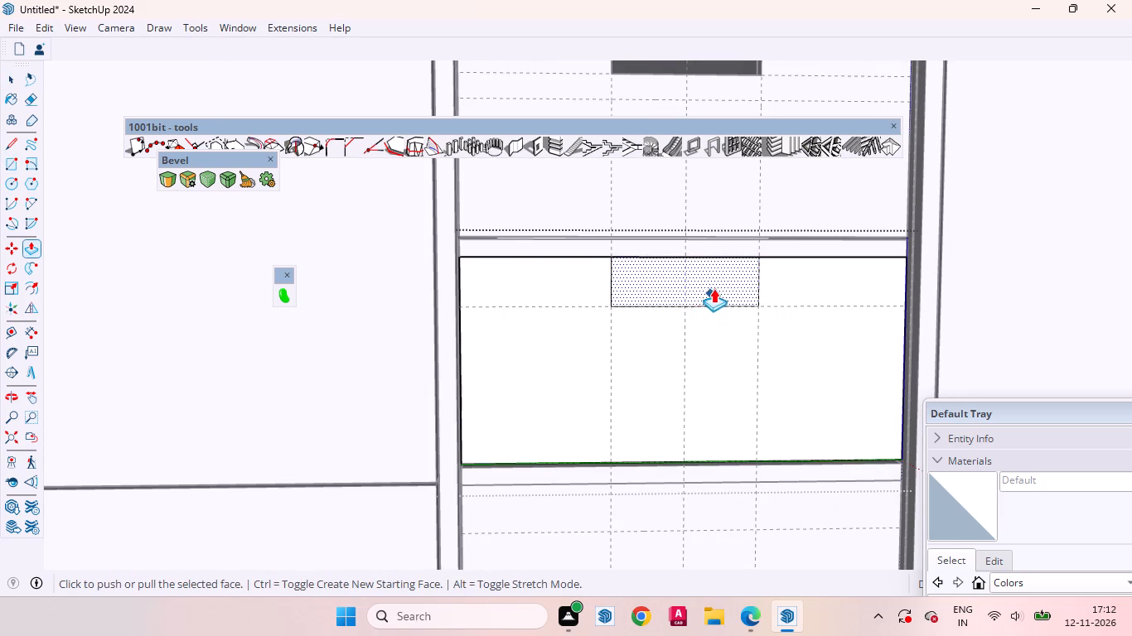
{"action": "double_click", "coordinate": [714, 287]}
{"action": "key", "text": "space"}
Cut a matching handle notch through the lowest front panel, between the outer vertical guides from the 2" guide to the top edge.
{"action": "scroll", "coordinate": [678, 325], "scroll_direction": "down", "scroll_amount": 12}
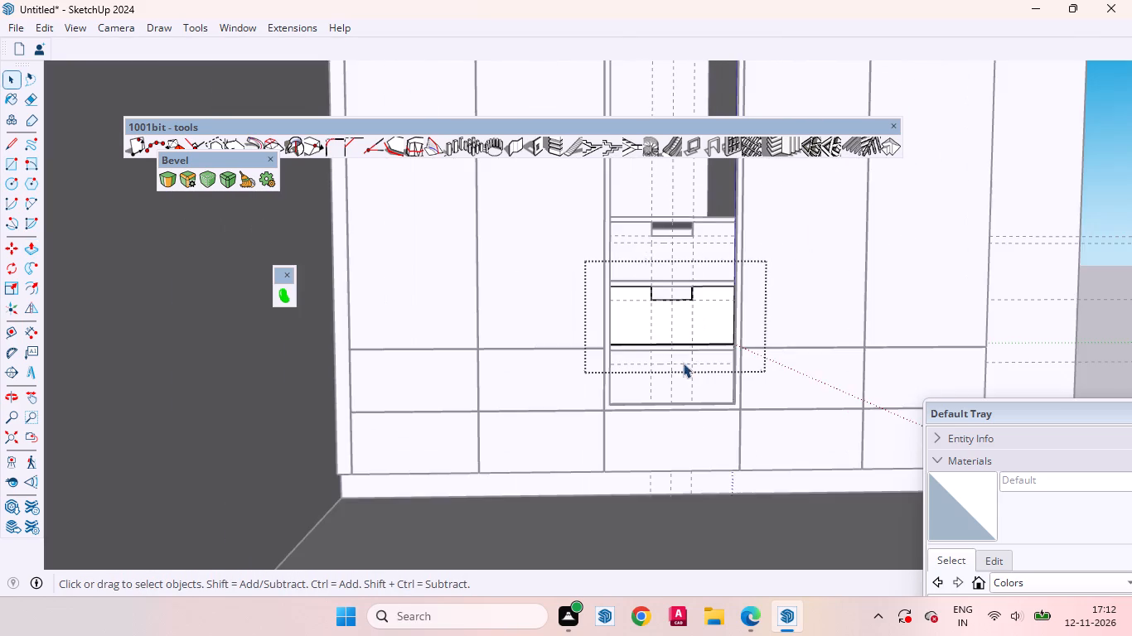
{"action": "left_click", "coordinate": [682, 394]}
{"action": "scroll", "coordinate": [675, 374], "scroll_direction": "up", "scroll_amount": 7}
{"action": "double_click", "coordinate": [681, 374]}
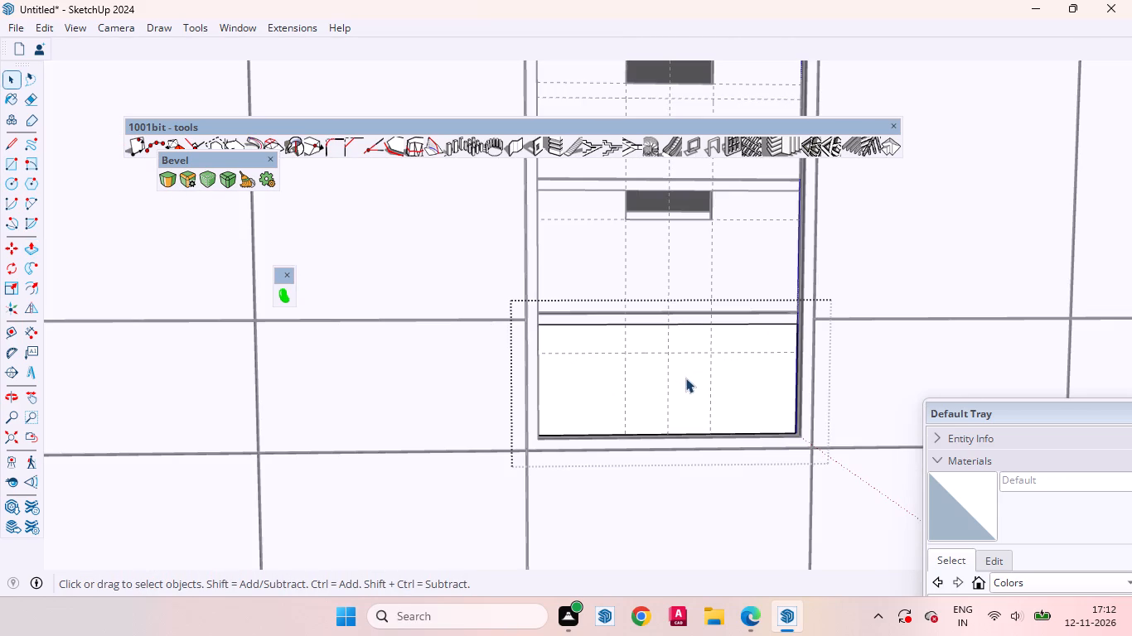
{"action": "left_click", "coordinate": [685, 378]}
{"action": "scroll", "coordinate": [671, 363], "scroll_direction": "up", "scroll_amount": 8}
{"action": "key", "text": "r"}
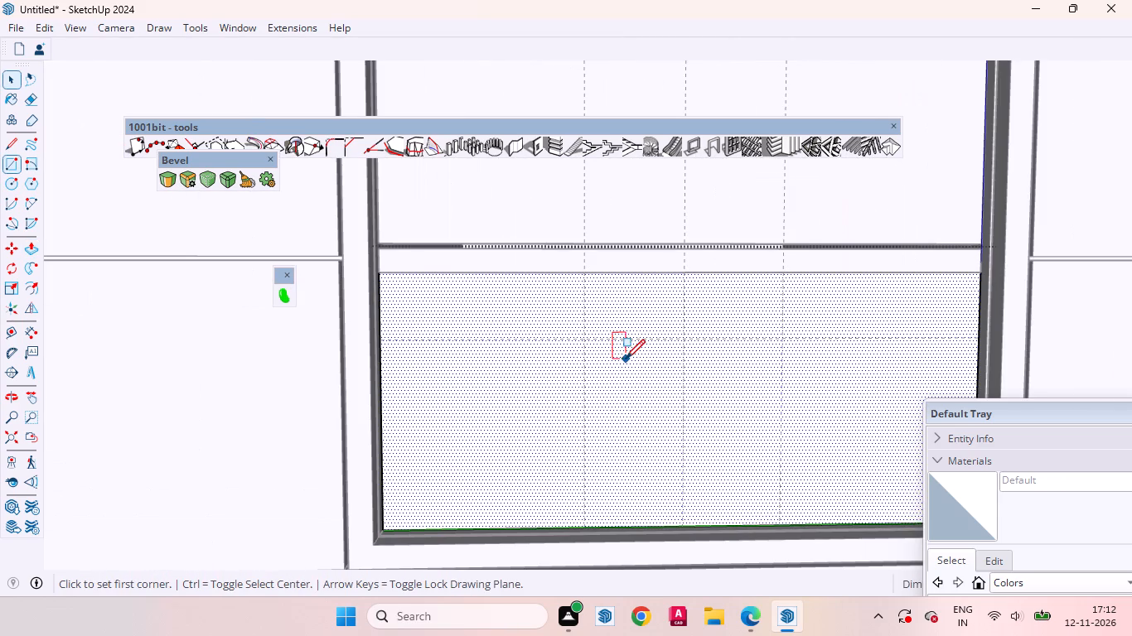
{"action": "left_click", "coordinate": [587, 338]}
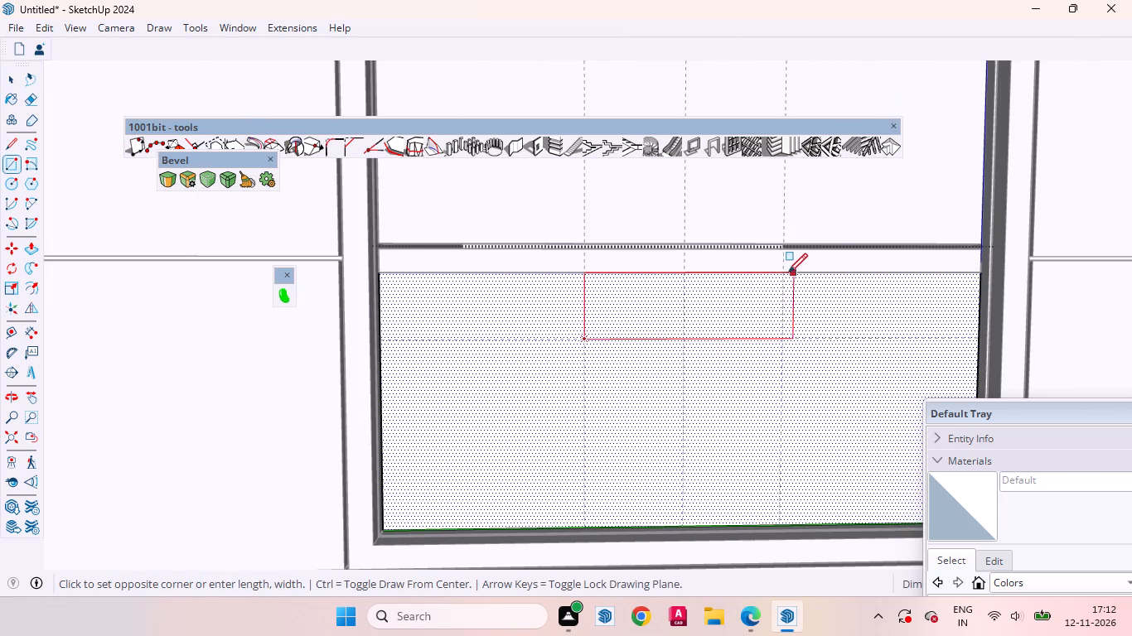
{"action": "left_click", "coordinate": [784, 272]}
{"action": "key", "text": "p"}
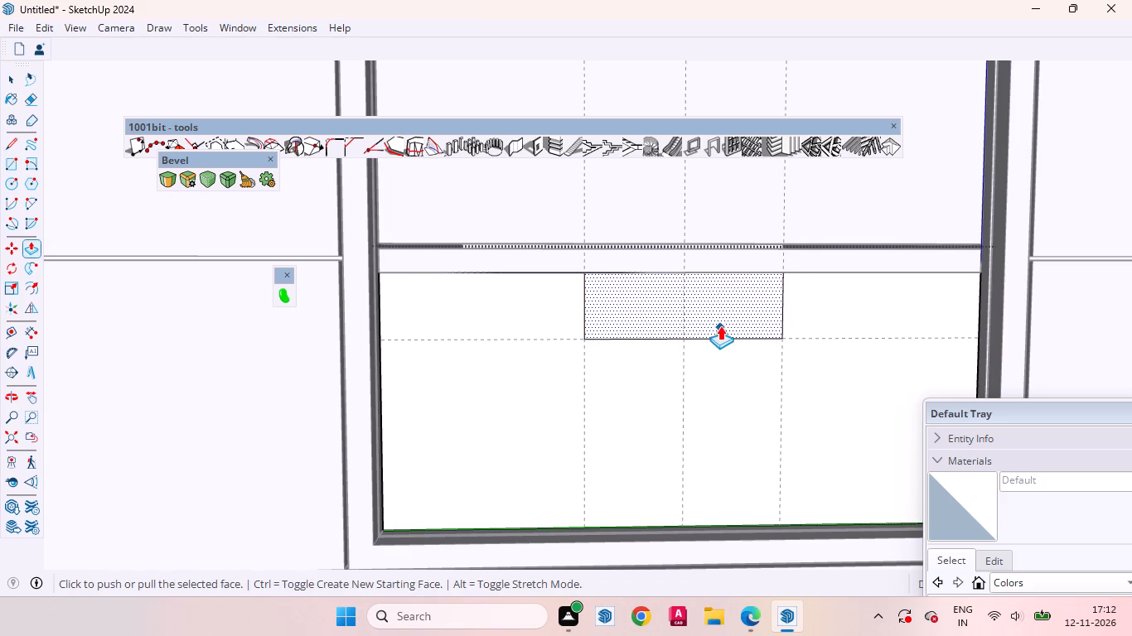
{"action": "double_click", "coordinate": [721, 321]}
{"action": "key", "text": "space"}
Examine the handle notches in the three drawer fronts and exit the lowest front's group.
{"action": "middle_click_drag", "start_coordinate": [775, 331], "coordinate": [809, 454]}
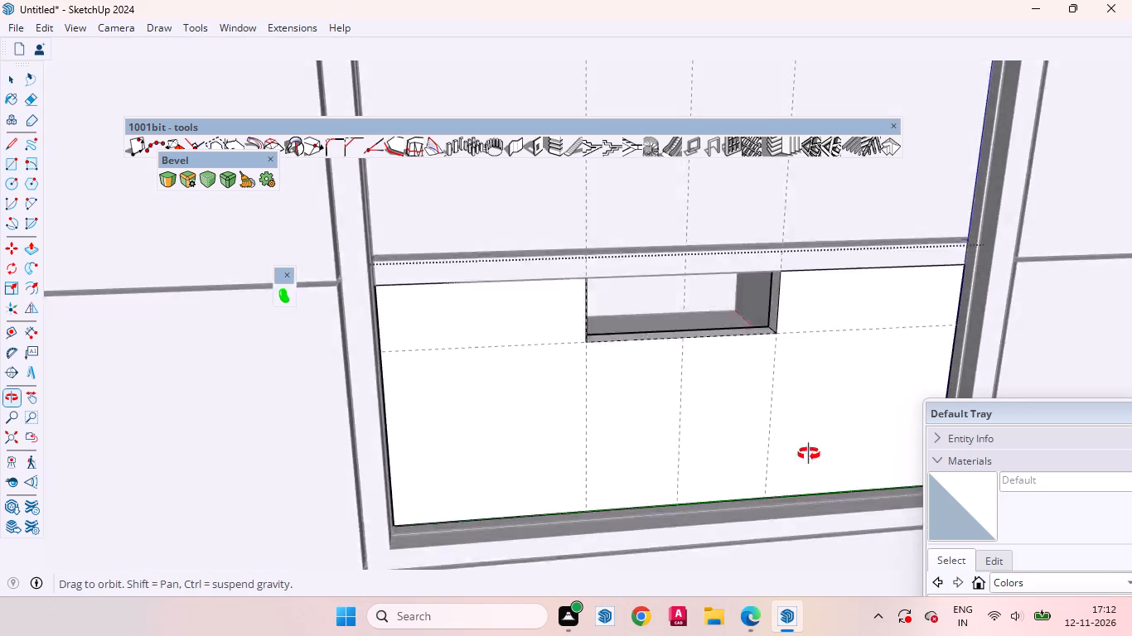
{"action": "middle_click_drag", "start_coordinate": [809, 454], "coordinate": [707, 368]}
{"action": "scroll", "coordinate": [709, 371], "scroll_direction": "down", "scroll_amount": 13}
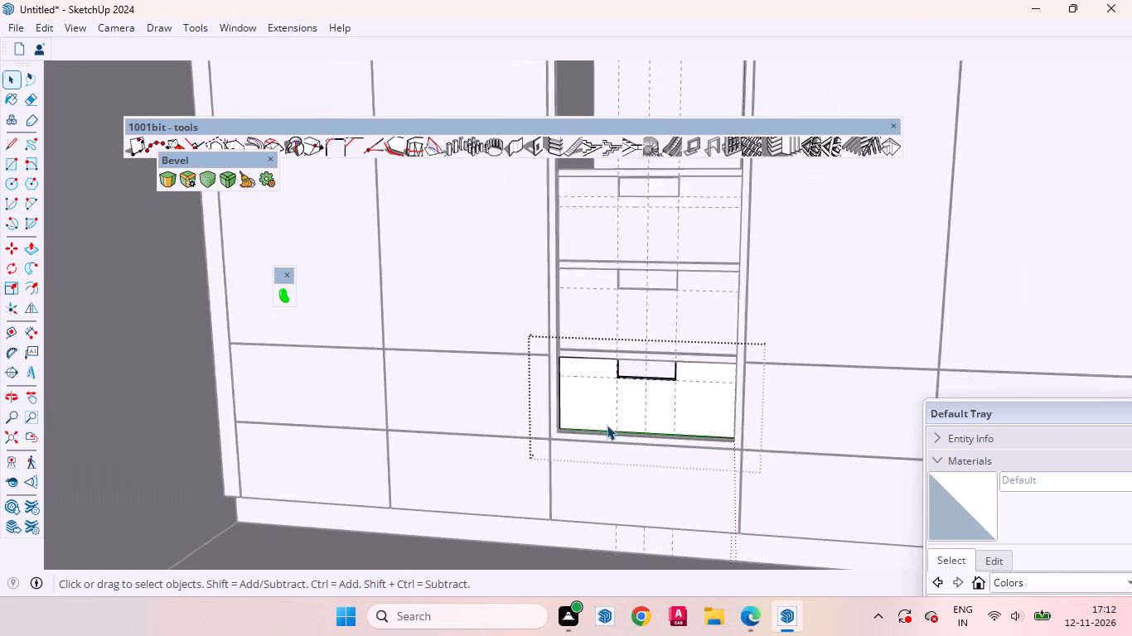
{"action": "scroll", "coordinate": [607, 425], "scroll_direction": "down", "scroll_amount": 13}
{"action": "scroll", "coordinate": [612, 377], "scroll_direction": "up", "scroll_amount": 14}
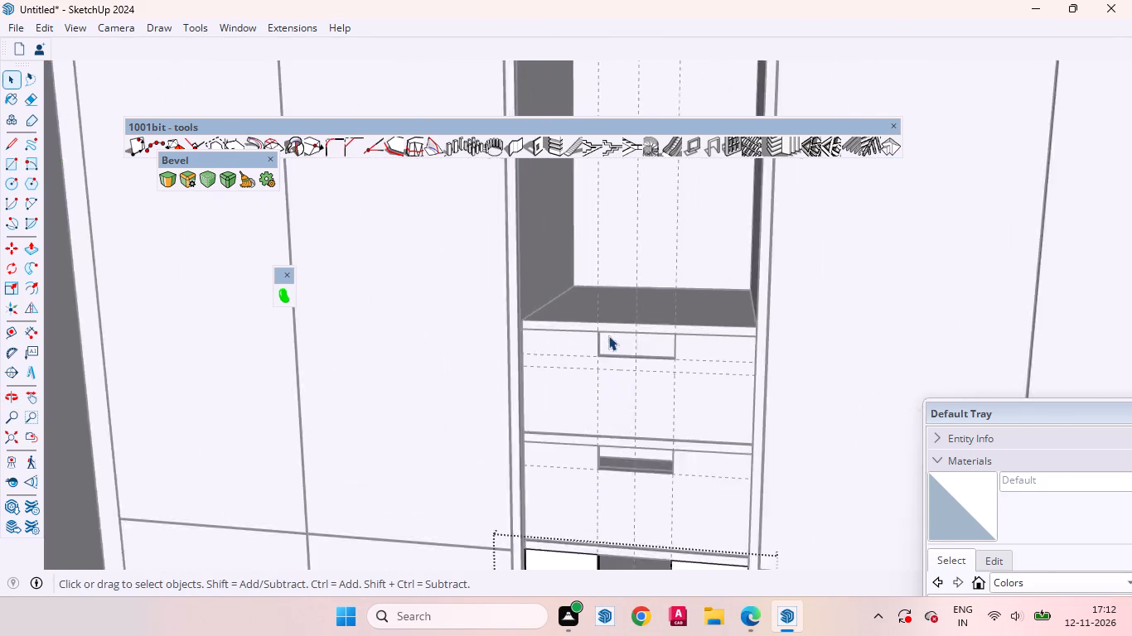
{"action": "scroll", "coordinate": [608, 335], "scroll_direction": "up", "scroll_amount": 6}
{"action": "scroll", "coordinate": [597, 369], "scroll_direction": "down", "scroll_amount": 8}
{"action": "scroll", "coordinate": [595, 379], "scroll_direction": "up", "scroll_amount": 1}
{"action": "scroll", "coordinate": [597, 379], "scroll_direction": "down", "scroll_amount": 15}
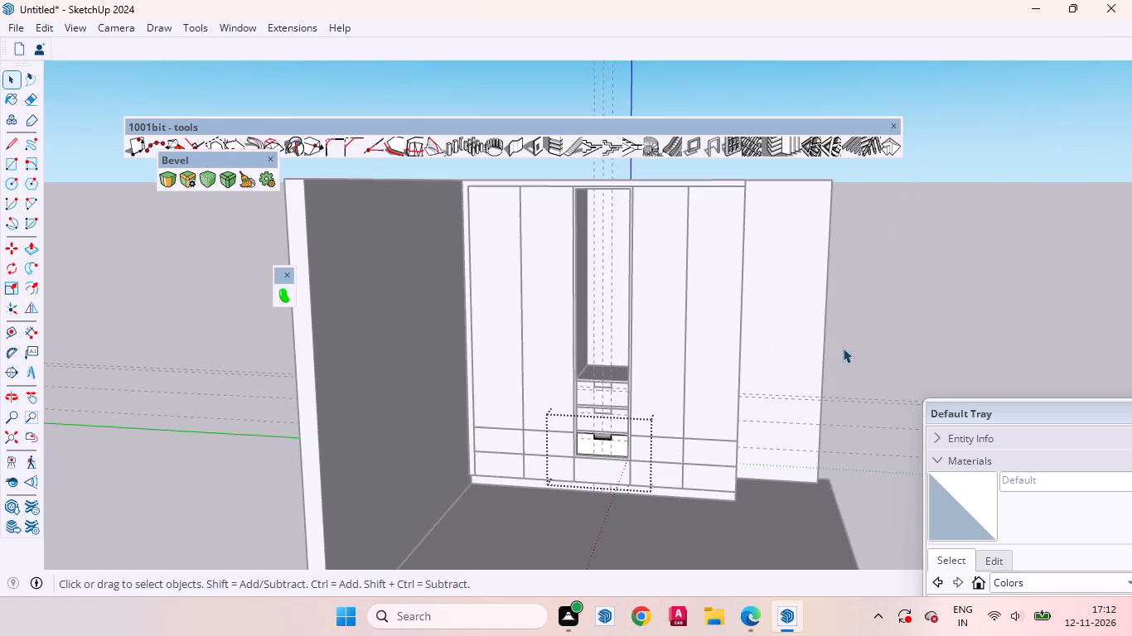
{"action": "left_click", "coordinate": [868, 349]}
Reopen the lowest front panel's group for editing at its handle notch.
{"action": "scroll", "coordinate": [576, 440], "scroll_direction": "up", "scroll_amount": 5}
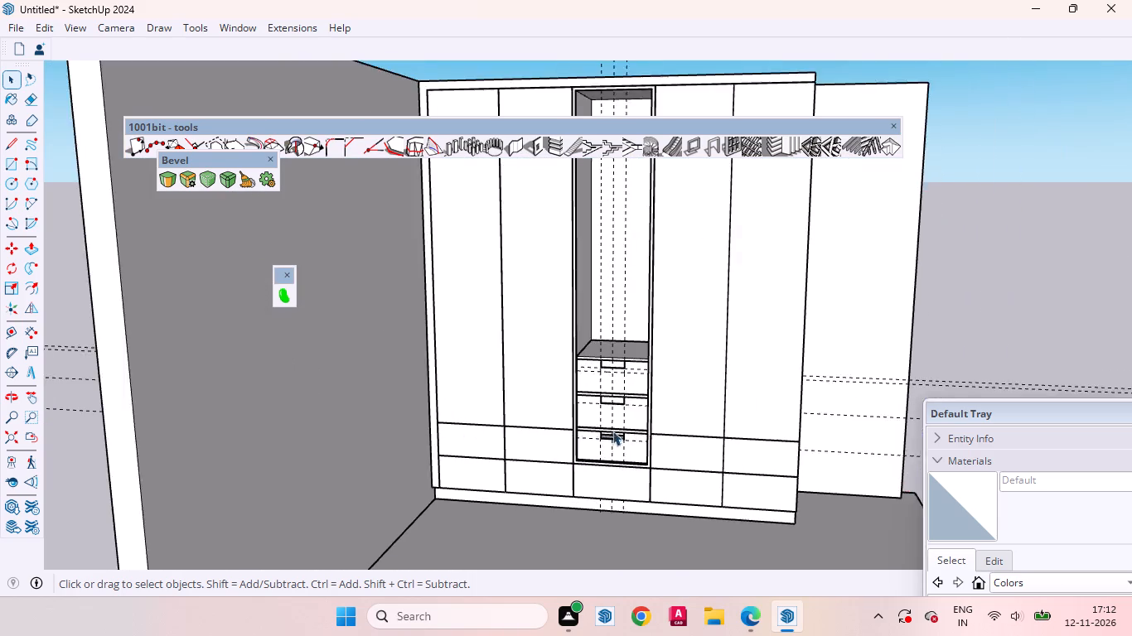
{"action": "scroll", "coordinate": [612, 431], "scroll_direction": "up", "scroll_amount": 11}
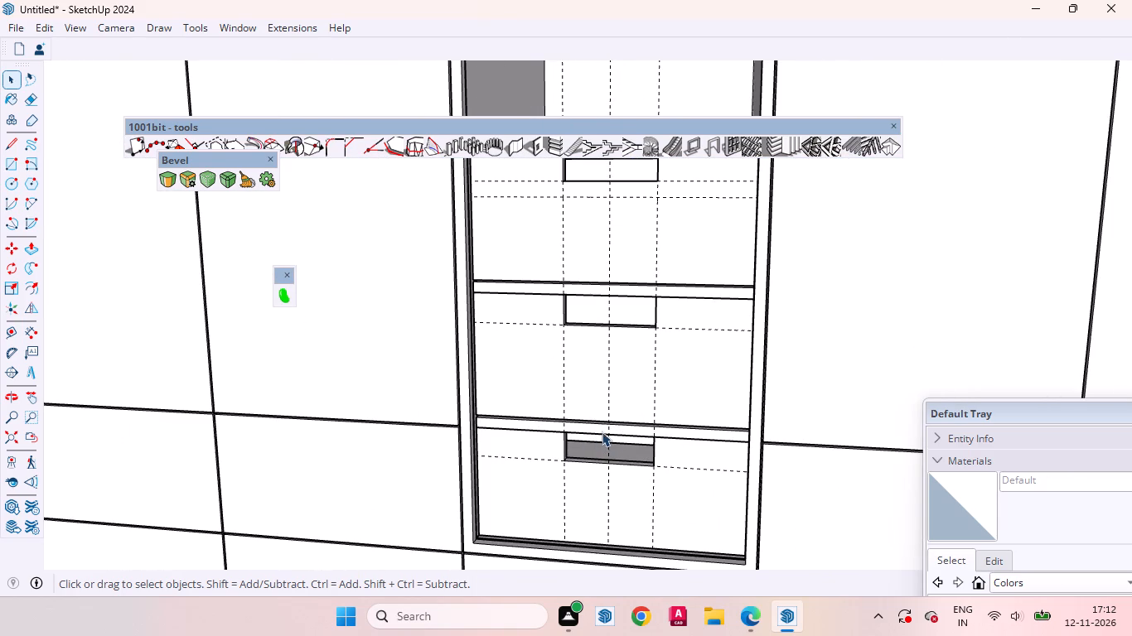
{"action": "scroll", "coordinate": [595, 438], "scroll_direction": "up", "scroll_amount": 5}
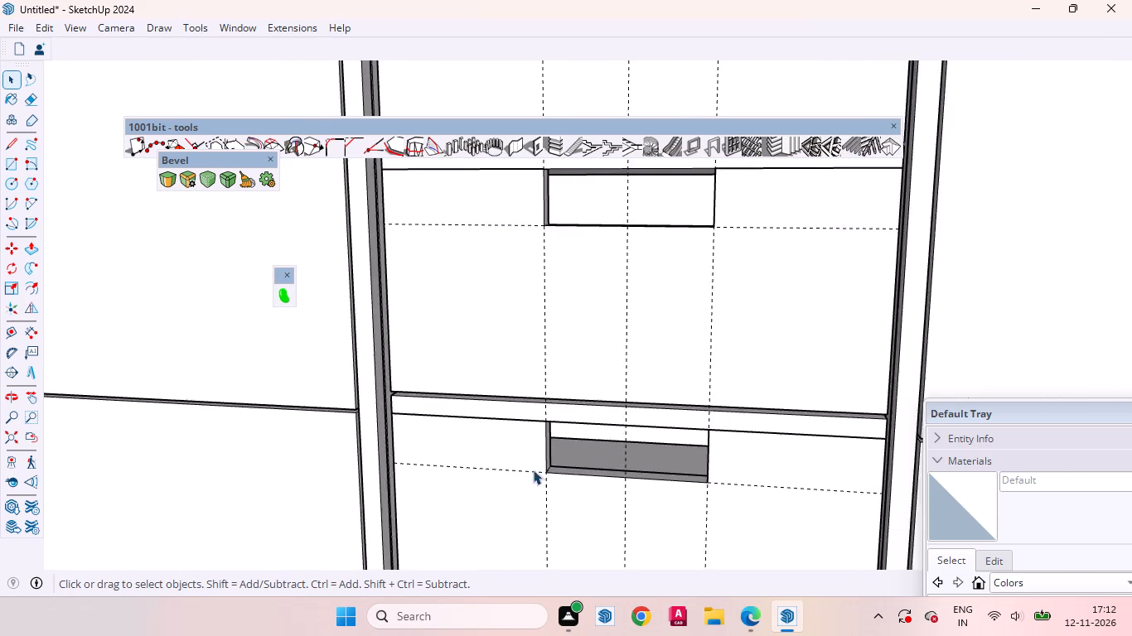
{"action": "scroll", "coordinate": [507, 454], "scroll_direction": "down", "scroll_amount": 4}
{"action": "middle_click_drag", "start_coordinate": [583, 463], "coordinate": [525, 534]}
{"action": "scroll", "coordinate": [509, 506], "scroll_direction": "up", "scroll_amount": 7}
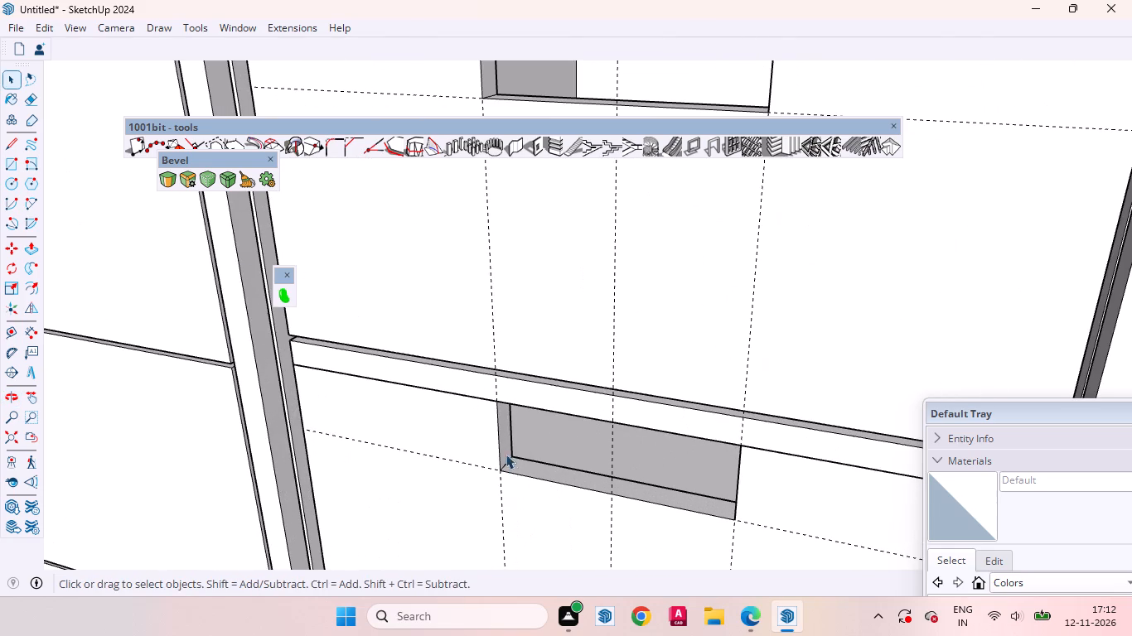
{"action": "left_click", "coordinate": [501, 441]}
{"action": "triple_click", "coordinate": [486, 439]}
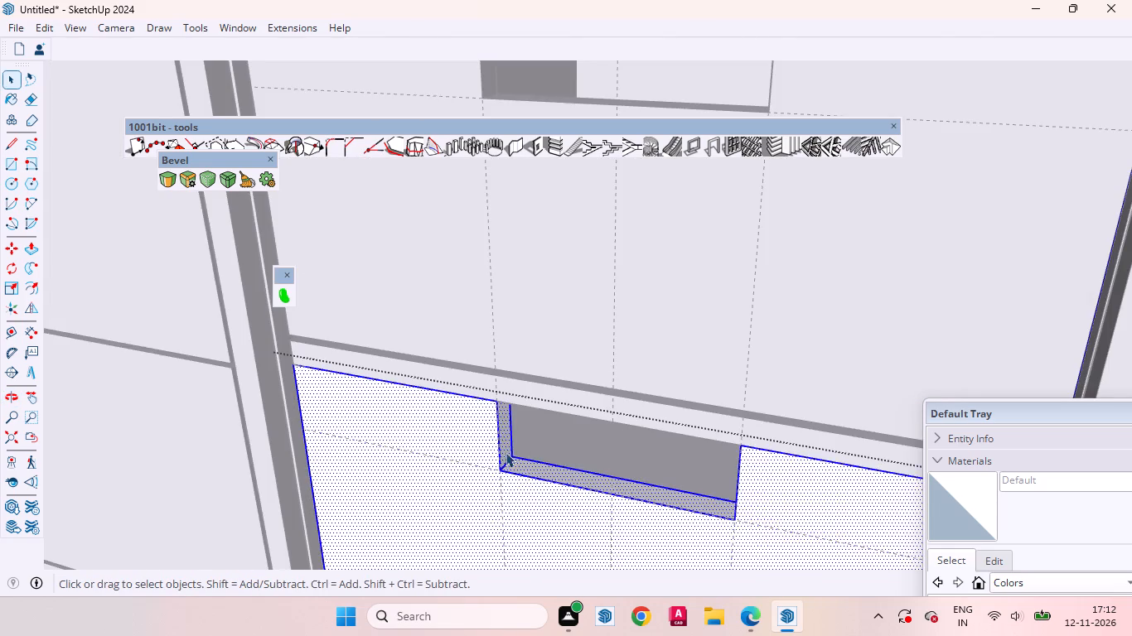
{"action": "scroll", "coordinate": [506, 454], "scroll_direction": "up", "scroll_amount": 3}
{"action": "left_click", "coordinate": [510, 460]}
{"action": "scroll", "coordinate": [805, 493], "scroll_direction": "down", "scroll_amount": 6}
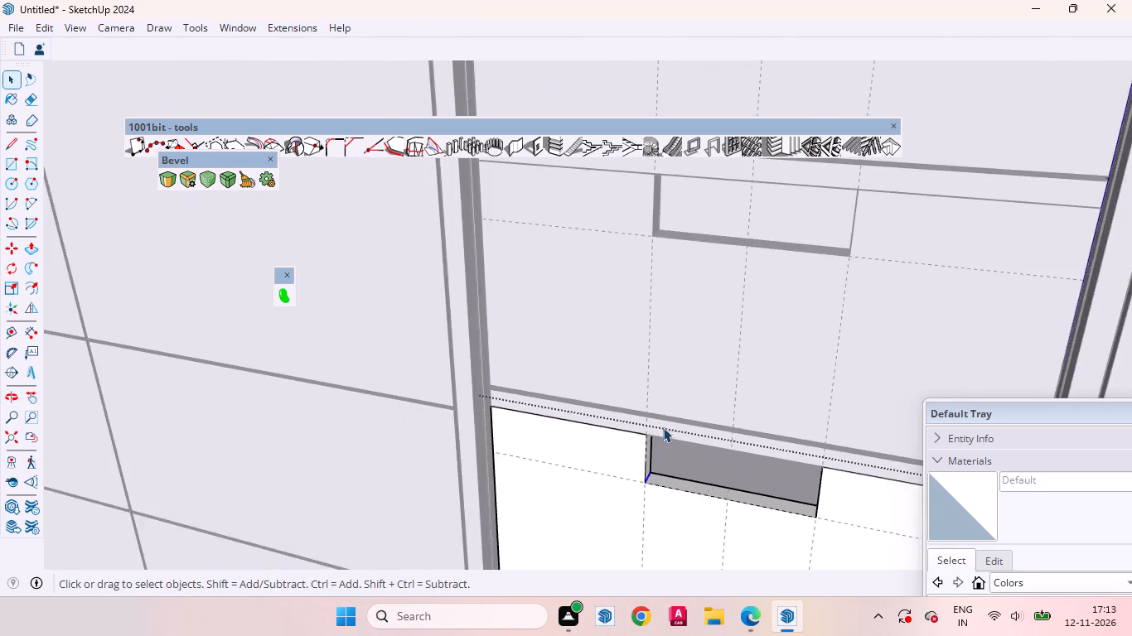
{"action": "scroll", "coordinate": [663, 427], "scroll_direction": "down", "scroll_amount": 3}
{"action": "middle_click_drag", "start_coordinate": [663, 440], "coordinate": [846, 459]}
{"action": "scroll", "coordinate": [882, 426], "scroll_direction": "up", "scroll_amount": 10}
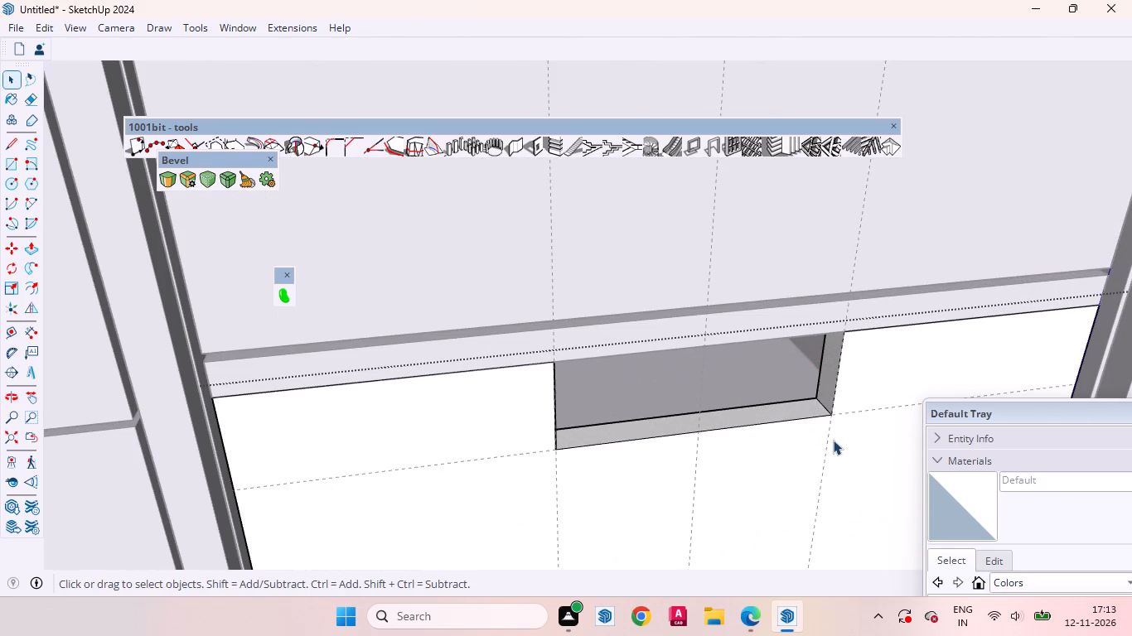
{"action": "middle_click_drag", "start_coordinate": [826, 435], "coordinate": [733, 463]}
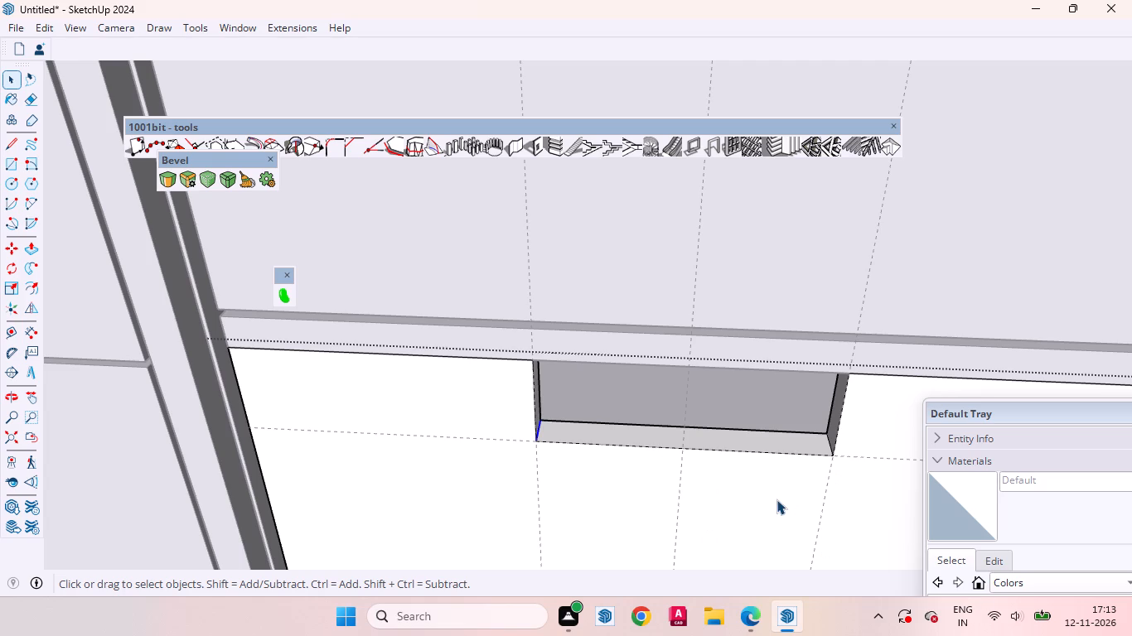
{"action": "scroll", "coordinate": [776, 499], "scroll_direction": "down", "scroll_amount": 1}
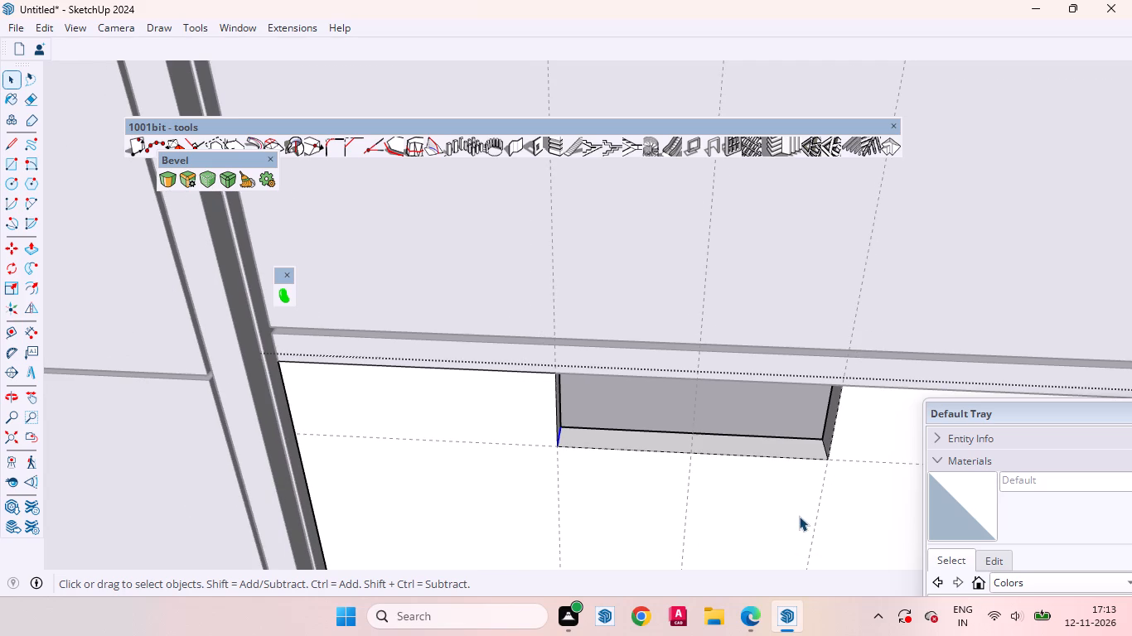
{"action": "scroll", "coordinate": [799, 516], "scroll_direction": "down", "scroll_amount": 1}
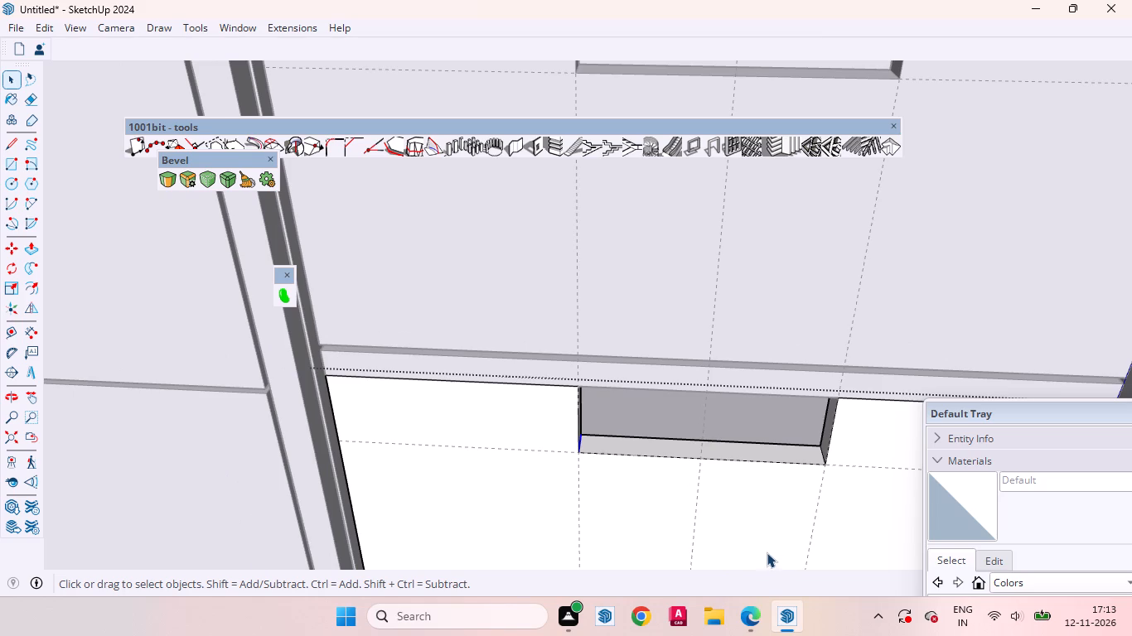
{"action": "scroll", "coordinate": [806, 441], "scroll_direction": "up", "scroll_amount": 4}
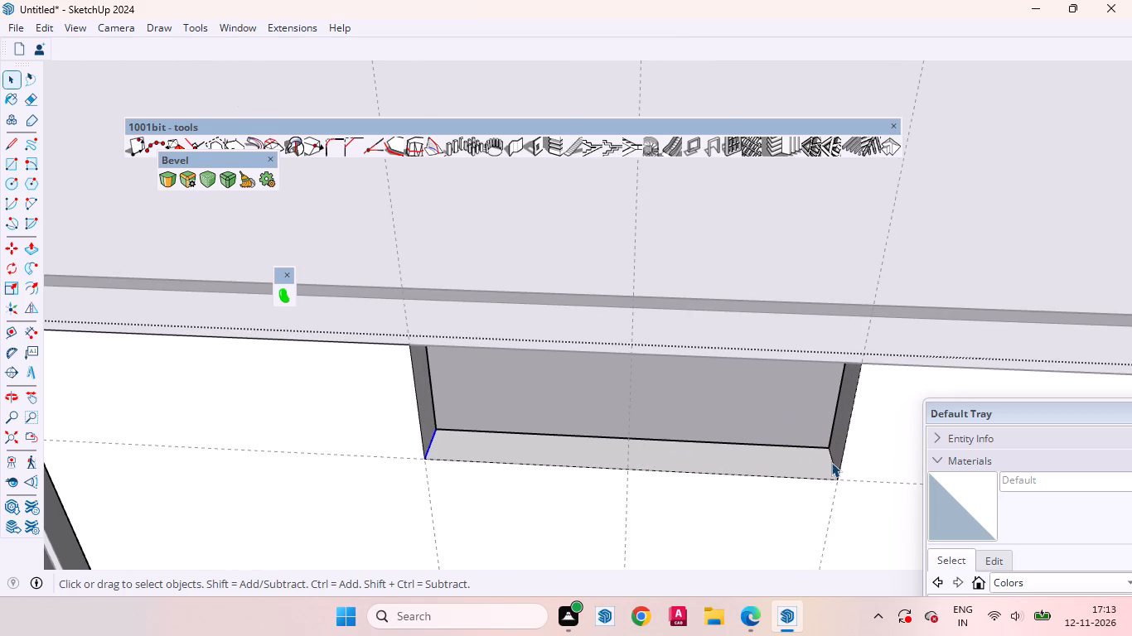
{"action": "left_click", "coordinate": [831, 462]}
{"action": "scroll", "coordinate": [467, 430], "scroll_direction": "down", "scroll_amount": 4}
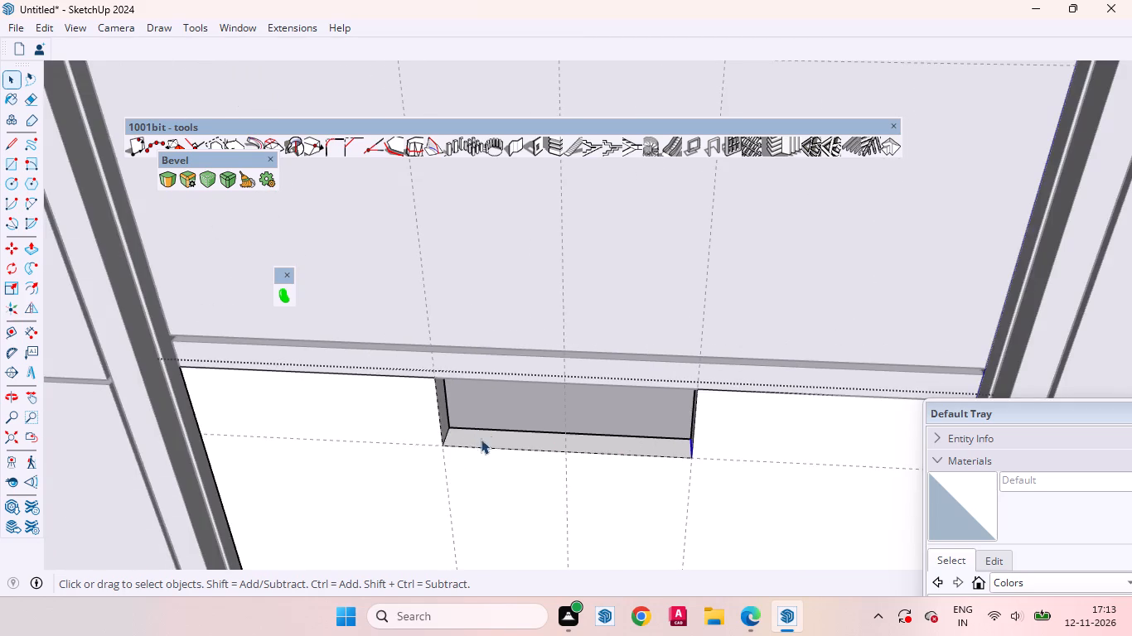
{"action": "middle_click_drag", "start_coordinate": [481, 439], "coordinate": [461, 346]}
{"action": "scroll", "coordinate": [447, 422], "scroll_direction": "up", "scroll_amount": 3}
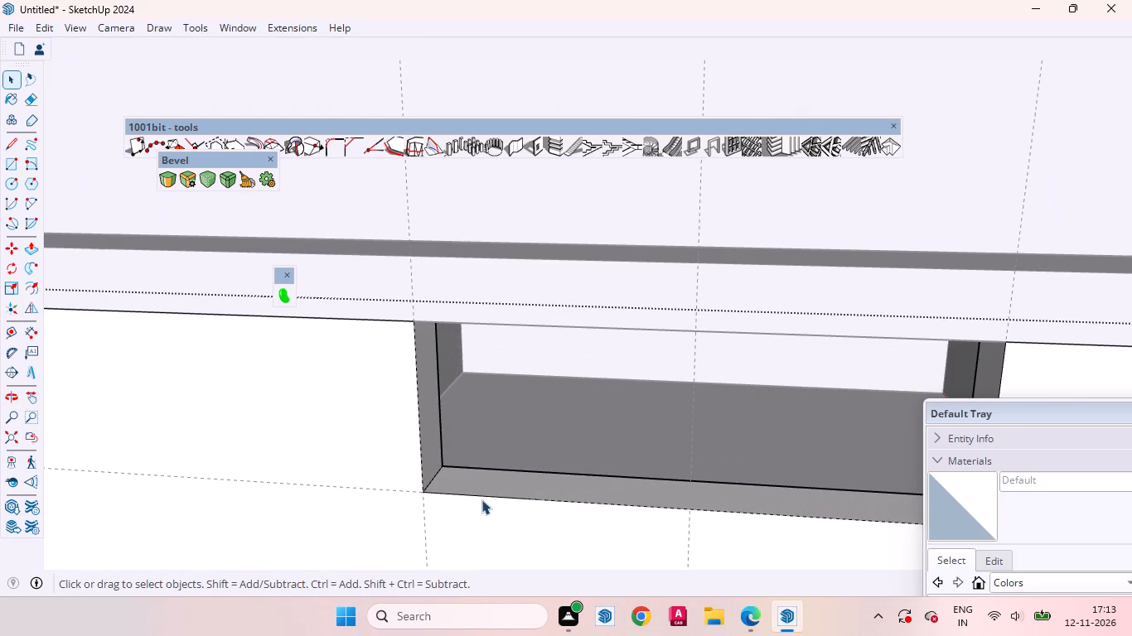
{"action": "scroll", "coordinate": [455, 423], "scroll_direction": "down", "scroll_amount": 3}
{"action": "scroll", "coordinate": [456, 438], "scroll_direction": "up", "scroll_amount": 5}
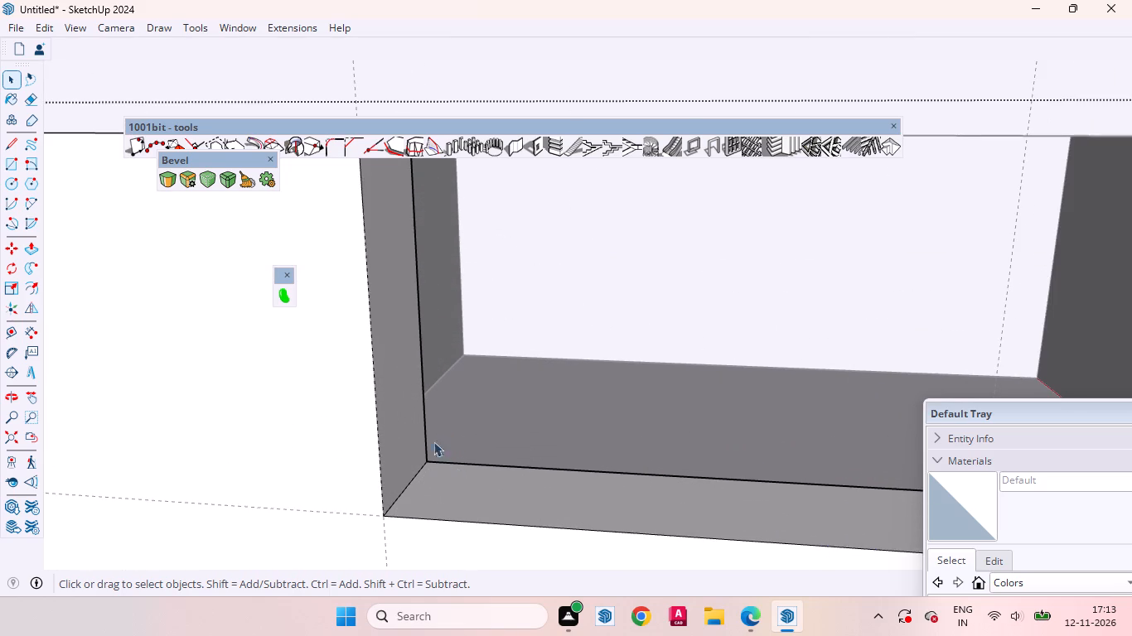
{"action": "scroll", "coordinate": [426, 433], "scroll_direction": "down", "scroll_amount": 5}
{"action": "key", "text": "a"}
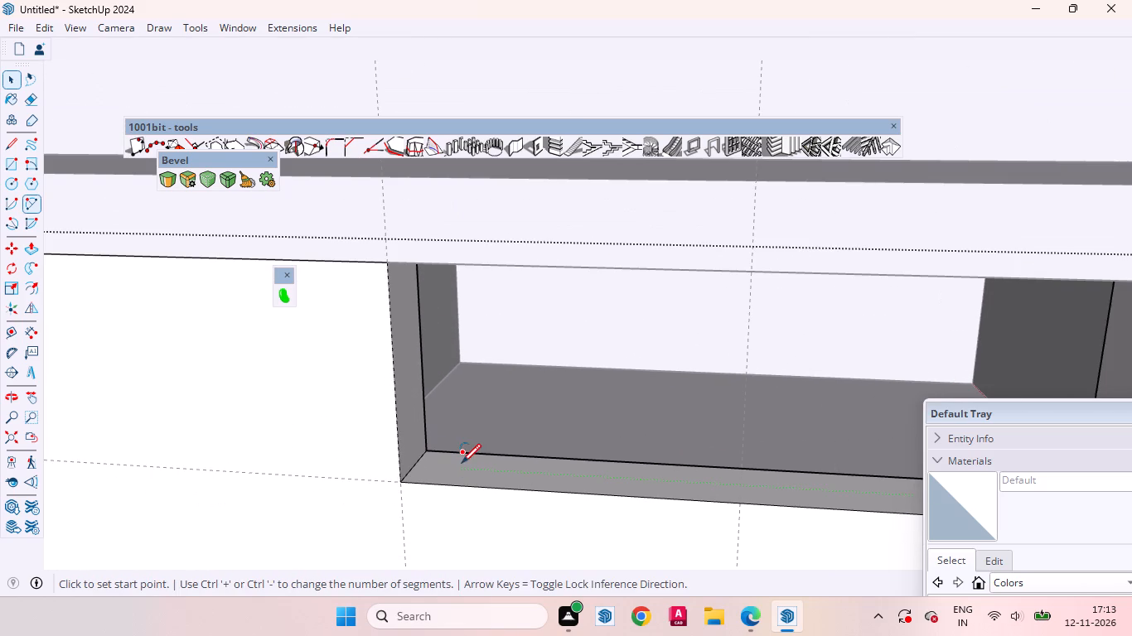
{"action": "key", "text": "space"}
Round the two lower corner edges of the lowest front's handle notch with a Bevel reaching the centre guide, and exit its group.
{"action": "left_click", "coordinate": [421, 461]}
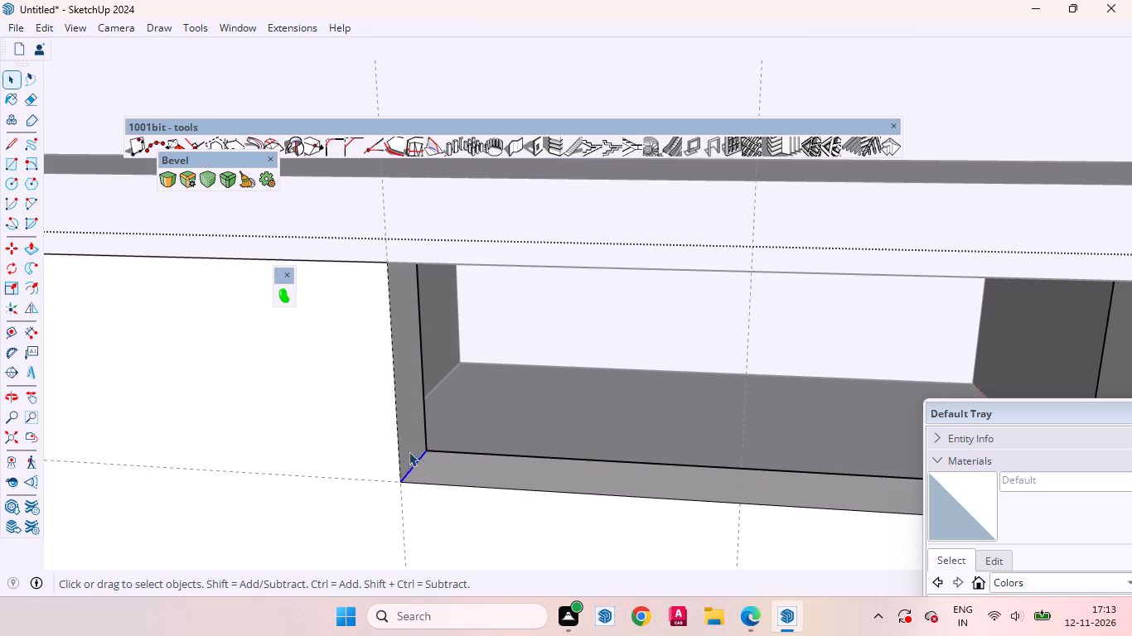
{"action": "scroll", "coordinate": [409, 451], "scroll_direction": "down", "scroll_amount": 8}
{"action": "scroll", "coordinate": [750, 485], "scroll_direction": "up", "scroll_amount": 3}
{"action": "middle_click_drag", "start_coordinate": [703, 476], "coordinate": [839, 491]}
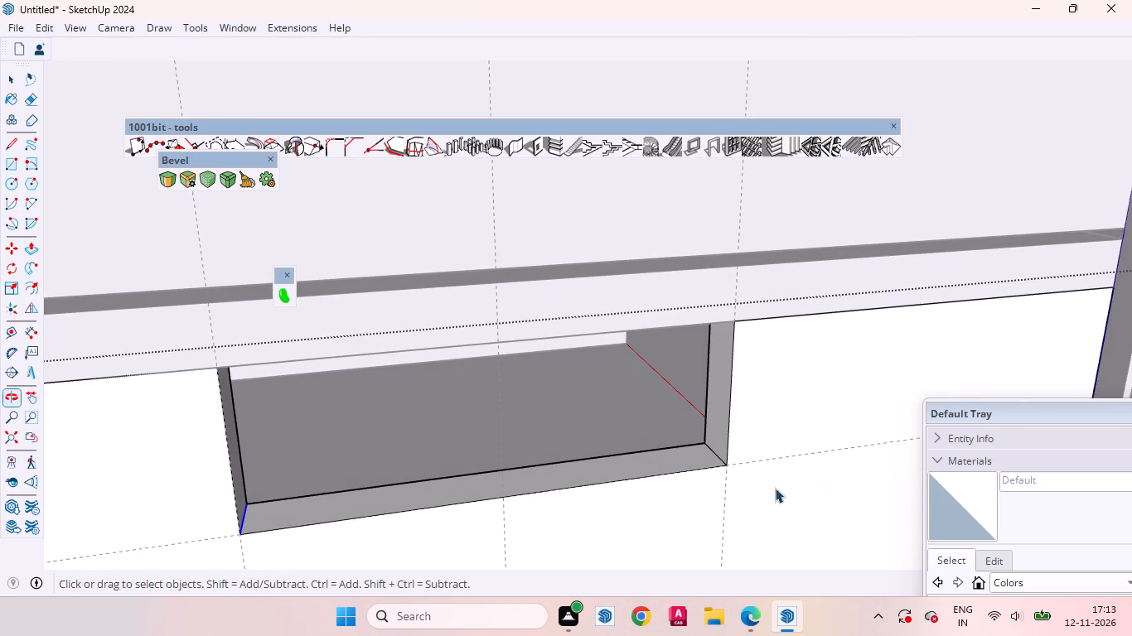
{"action": "left_click", "coordinate": [718, 455], "text": "ctrl"}
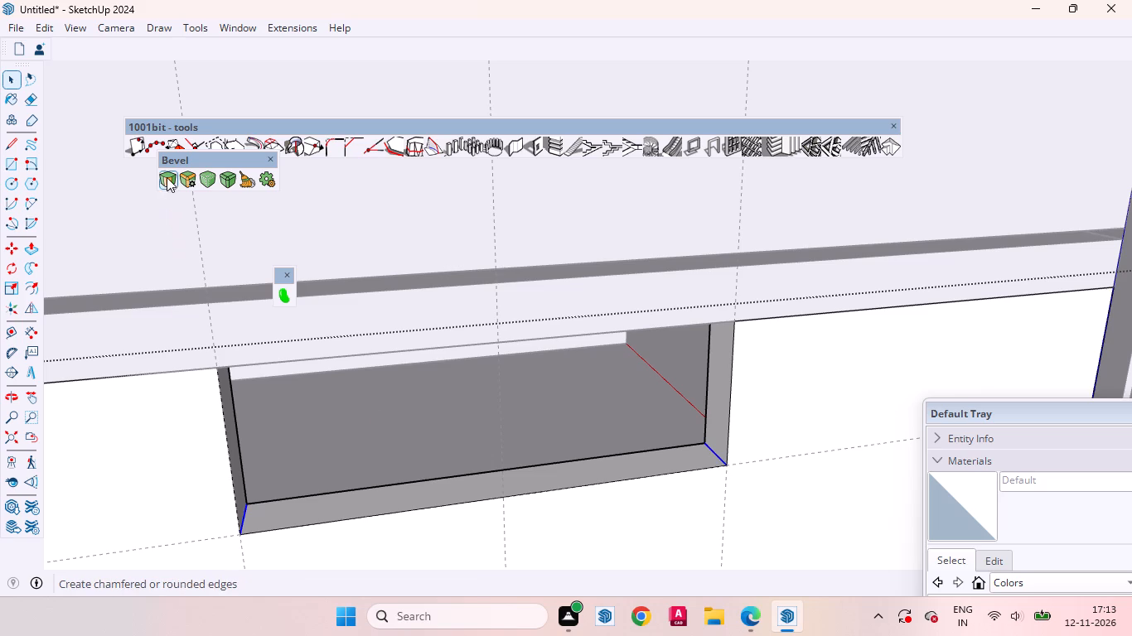
{"action": "left_click", "coordinate": [167, 177]}
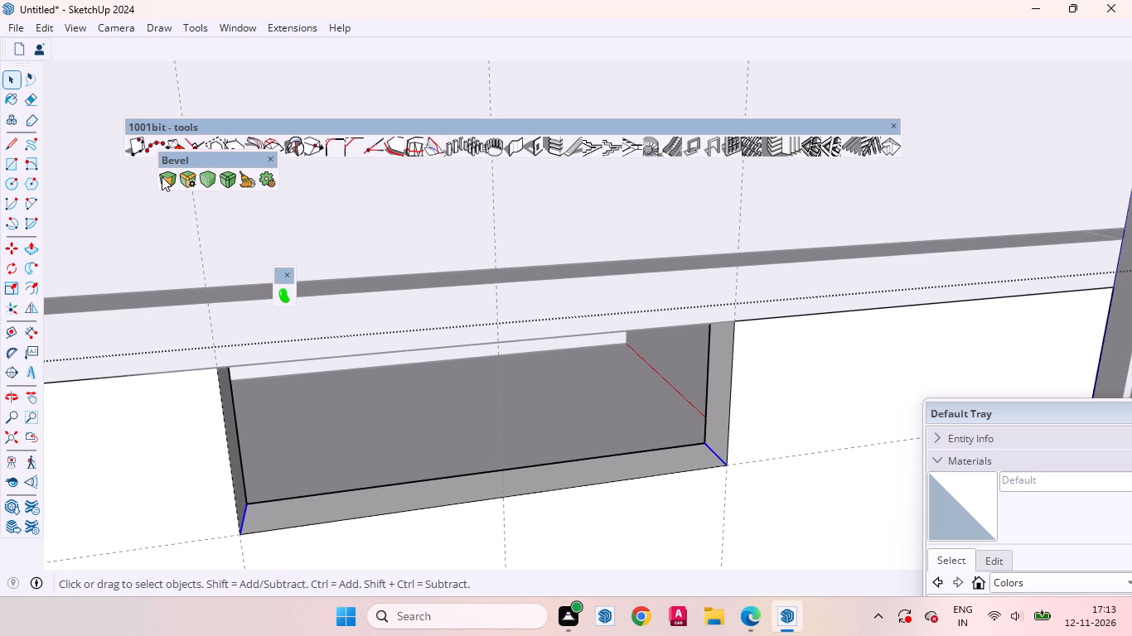
{"action": "left_click", "coordinate": [164, 176]}
{"action": "scroll", "coordinate": [730, 457], "scroll_direction": "up", "scroll_amount": 10}
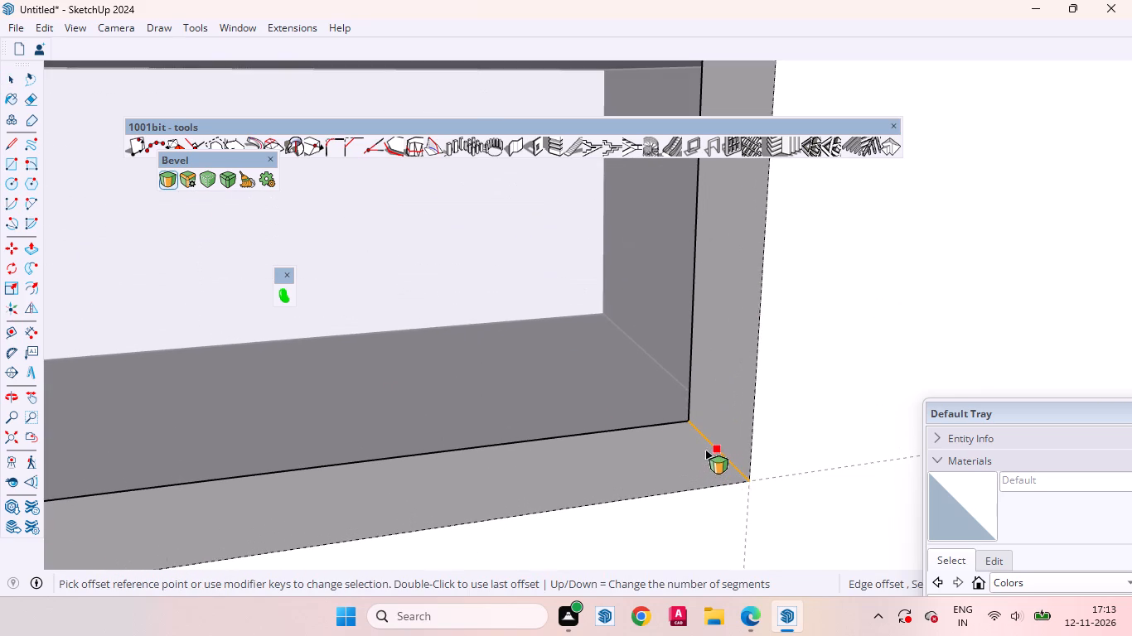
{"action": "left_click", "coordinate": [707, 446]}
{"action": "scroll", "coordinate": [652, 441], "scroll_direction": "down", "scroll_amount": 9}
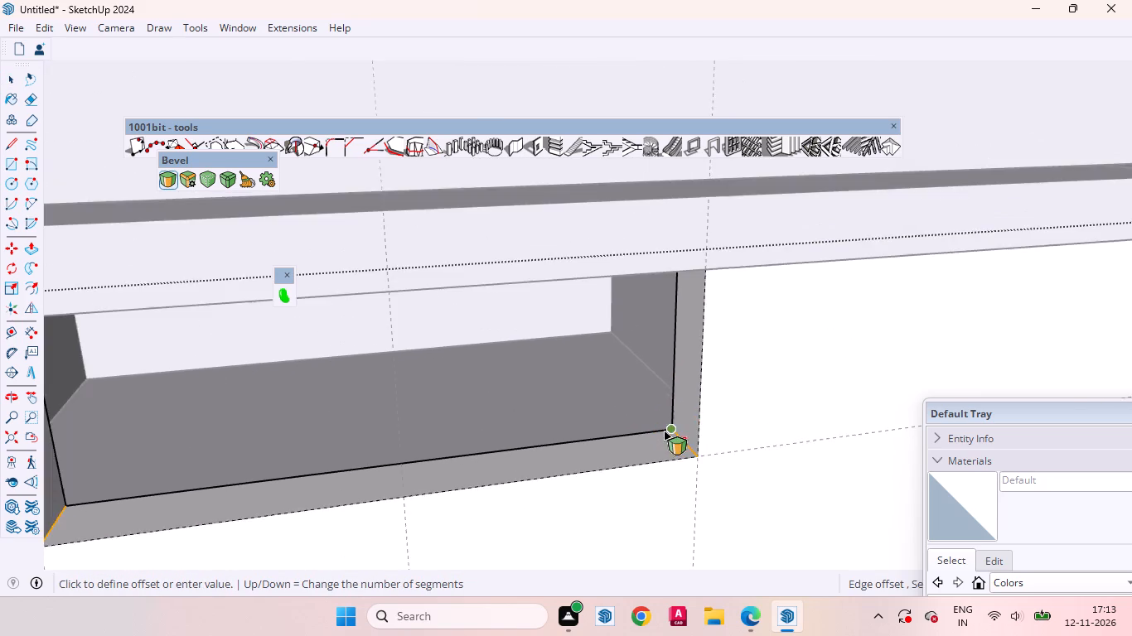
{"action": "scroll", "coordinate": [664, 431], "scroll_direction": "down", "scroll_amount": 8}
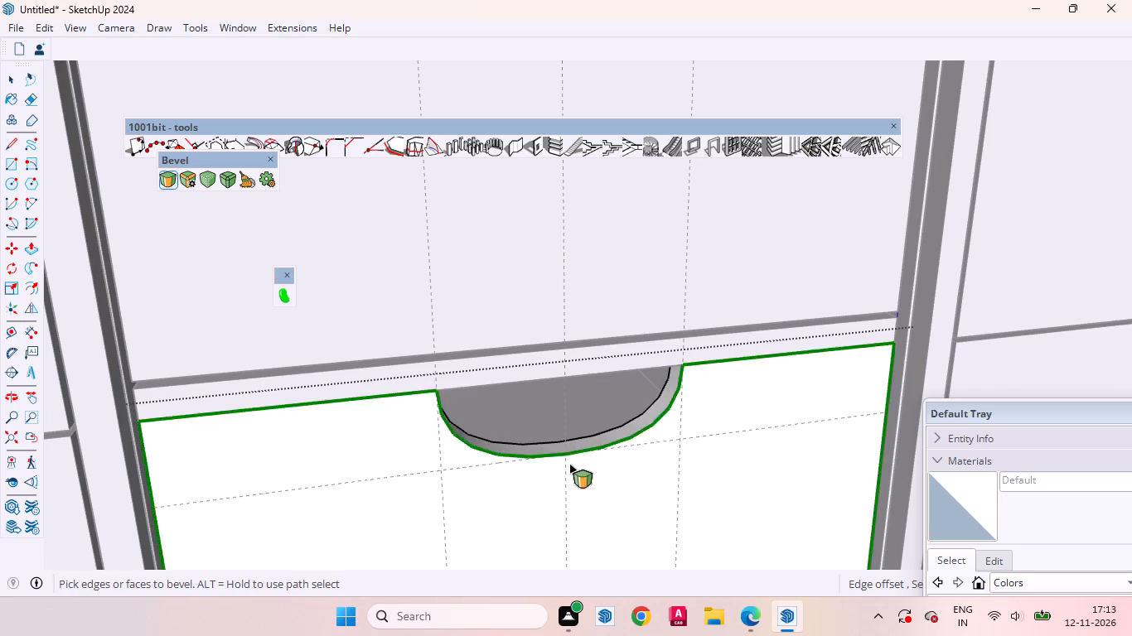
{"action": "middle_click_drag", "start_coordinate": [569, 464], "coordinate": [478, 470]}
{"action": "scroll", "coordinate": [535, 482], "scroll_direction": "down", "scroll_amount": 17}
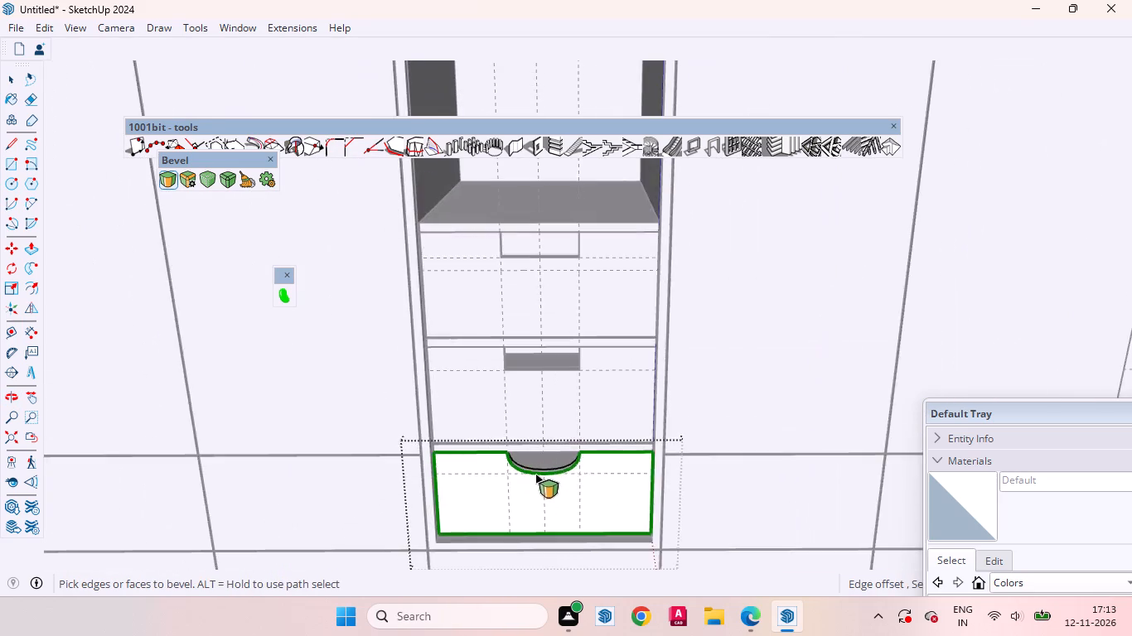
{"action": "scroll", "coordinate": [535, 474], "scroll_direction": "down", "scroll_amount": 2}
{"action": "key", "text": "space"}
{"action": "scroll", "coordinate": [554, 438], "scroll_direction": "down", "scroll_amount": 14}
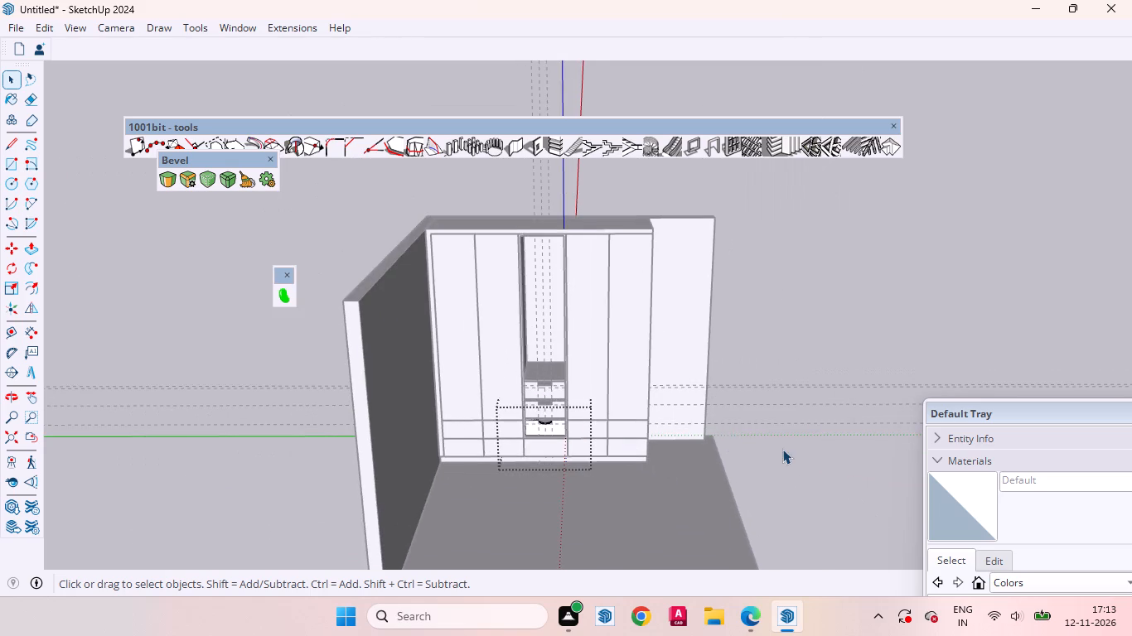
{"action": "left_click", "coordinate": [782, 449]}
Open the middle drawer front's group for editing.
{"action": "scroll", "coordinate": [602, 424], "scroll_direction": "up", "scroll_amount": 8}
{"action": "middle_click_drag", "start_coordinate": [500, 431], "coordinate": [505, 351]}
{"action": "scroll", "coordinate": [500, 351], "scroll_direction": "up", "scroll_amount": 2}
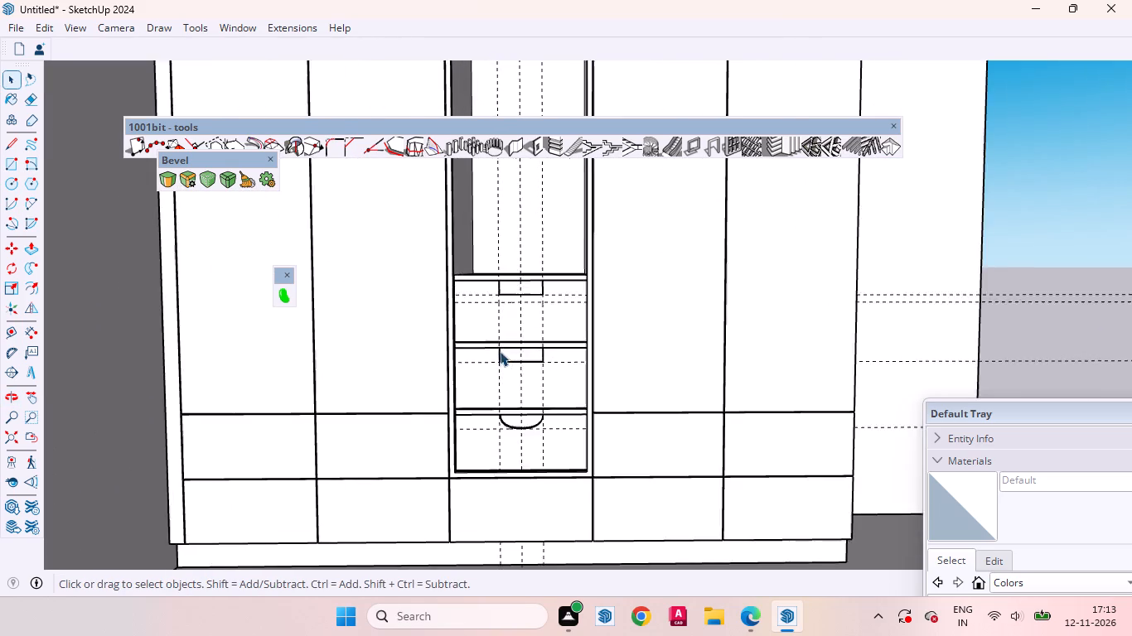
{"action": "scroll", "coordinate": [500, 351], "scroll_direction": "up", "scroll_amount": 8}
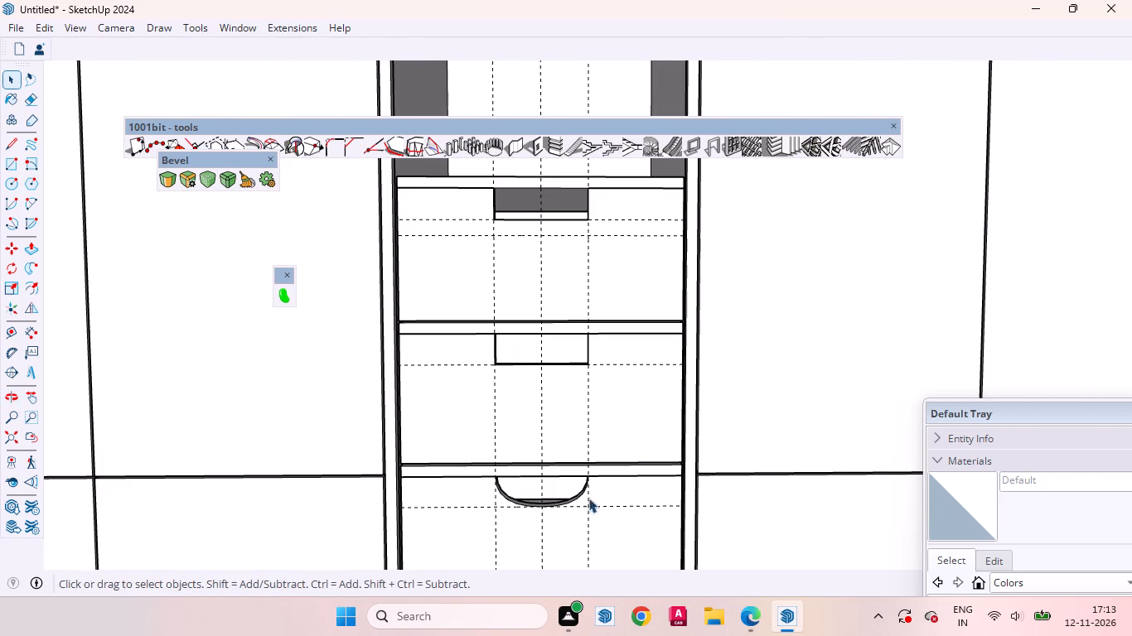
{"action": "scroll", "coordinate": [605, 532], "scroll_direction": "up", "scroll_amount": 10}
{"action": "left_click", "coordinate": [608, 485]}
{"action": "scroll", "coordinate": [679, 519], "scroll_direction": "down", "scroll_amount": 3}
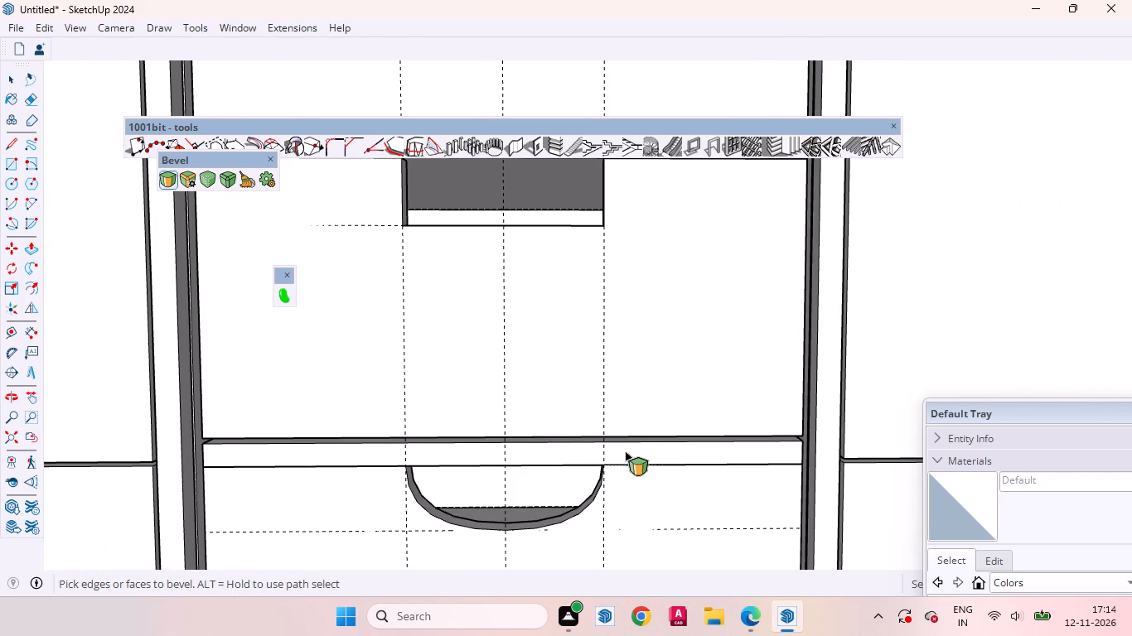
{"action": "key", "text": "space"}
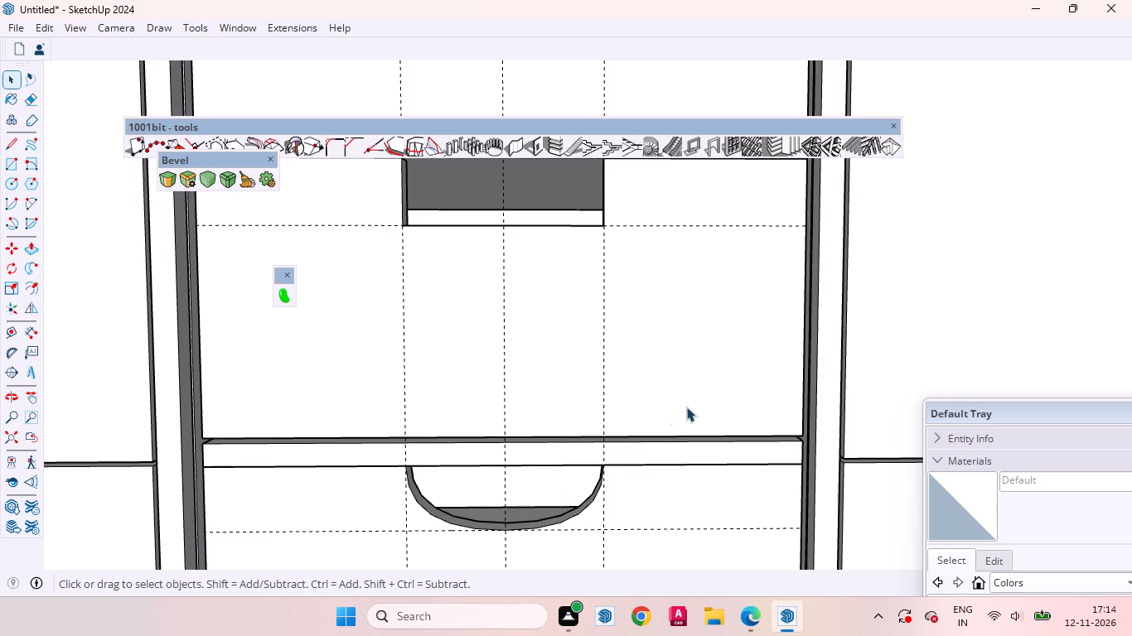
{"action": "scroll", "coordinate": [654, 438], "scroll_direction": "down", "scroll_amount": 8}
{"action": "scroll", "coordinate": [525, 343], "scroll_direction": "up", "scroll_amount": 4}
{"action": "middle_click_drag", "start_coordinate": [553, 381], "coordinate": [480, 457]}
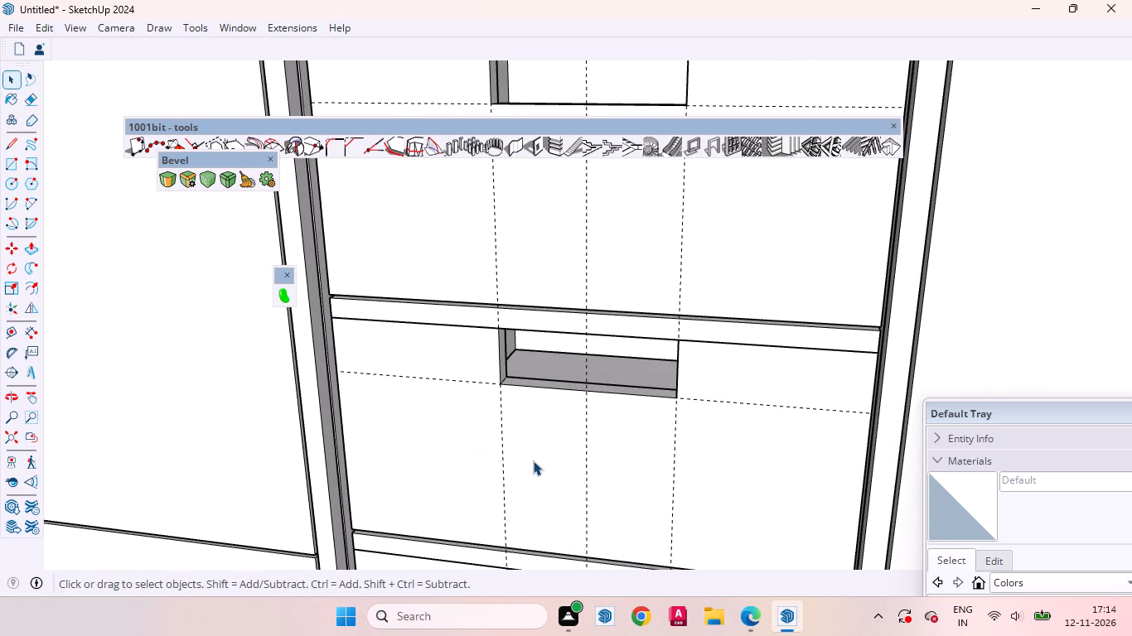
{"action": "left_click", "coordinate": [533, 460]}
{"action": "double_click", "coordinate": [535, 455]}
{"action": "left_click", "coordinate": [535, 441]}
Round both lower corner edges of the middle front's handle notch with a Bevel whose offset reaches the vertical centre guide.
{"action": "scroll", "coordinate": [518, 377], "scroll_direction": "up", "scroll_amount": 8}
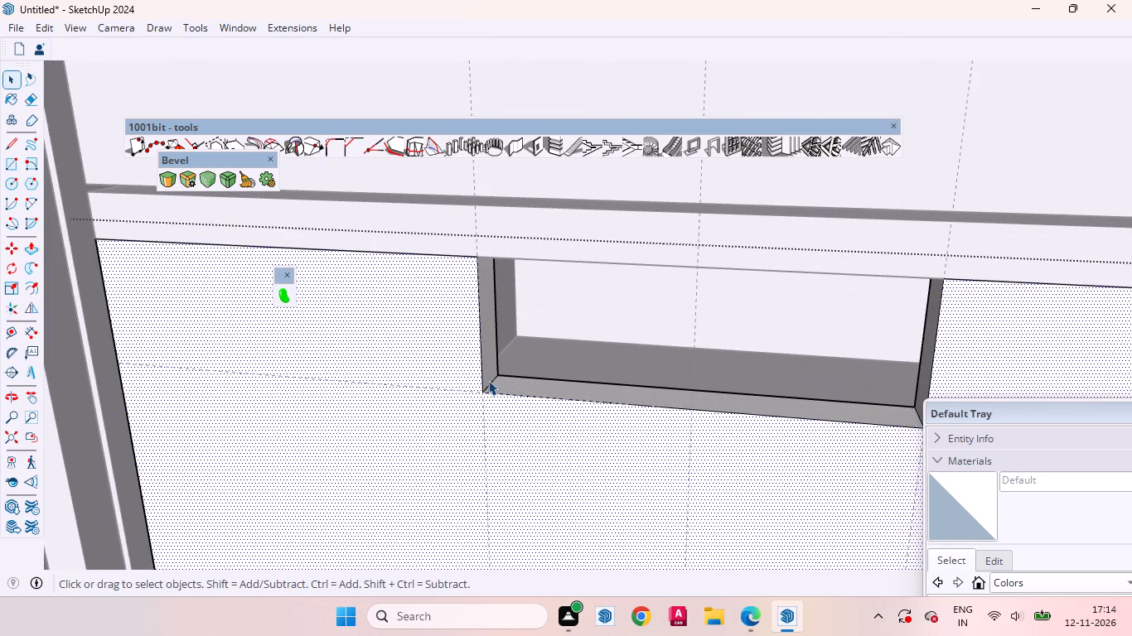
{"action": "left_click", "coordinate": [488, 380]}
{"action": "left_click", "coordinate": [493, 383]}
{"action": "scroll", "coordinate": [508, 376], "scroll_direction": "down", "scroll_amount": 9}
{"action": "middle_click_drag", "start_coordinate": [582, 412], "coordinate": [793, 425]}
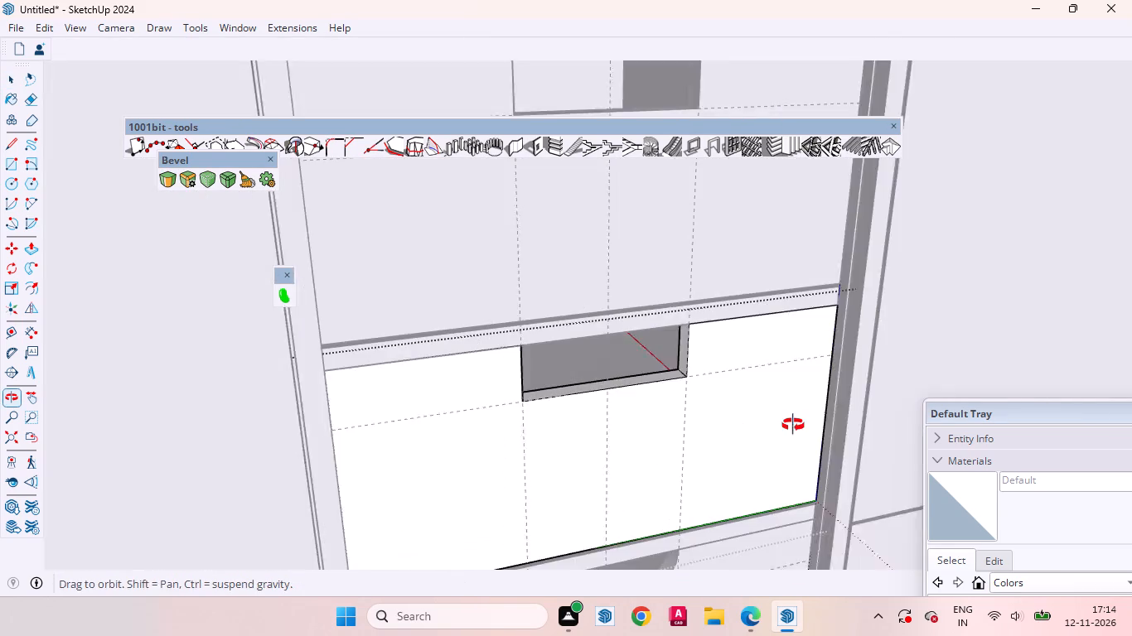
{"action": "middle_click_drag", "start_coordinate": [793, 425], "coordinate": [804, 423]}
{"action": "scroll", "coordinate": [684, 375], "scroll_direction": "up", "scroll_amount": 5, "text": "ctrl"}
{"action": "middle_click", "coordinate": [686, 364], "text": "ctrl"}
{"action": "left_click", "coordinate": [675, 364], "text": "ctrl"}
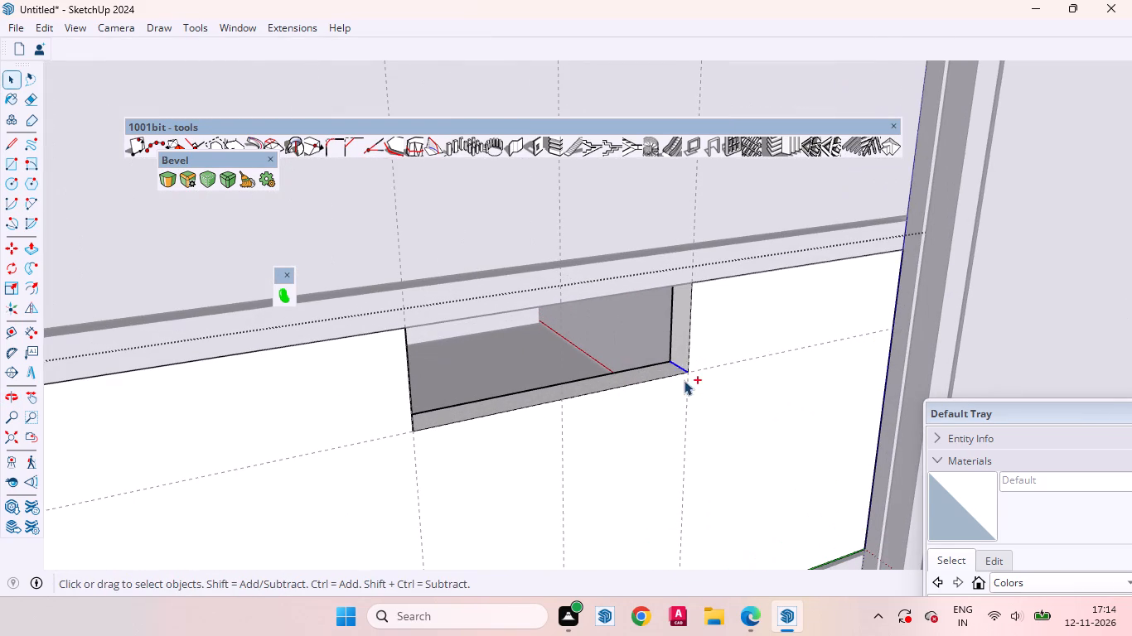
{"action": "scroll", "coordinate": [665, 400], "scroll_direction": "up", "scroll_amount": 4, "text": "ctrl"}
{"action": "middle_click_drag", "start_coordinate": [537, 400], "coordinate": [428, 419], "text": "ctrl"}
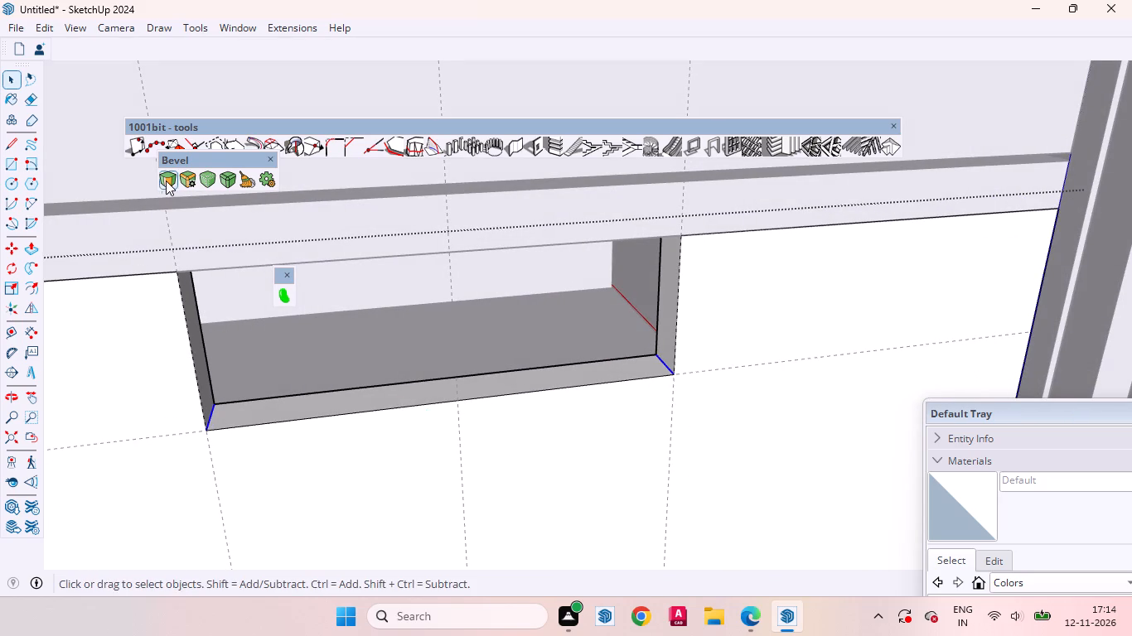
{"action": "left_click", "coordinate": [166, 181], "text": "ctrl"}
{"action": "scroll", "coordinate": [689, 354], "scroll_direction": "up", "scroll_amount": 5}
{"action": "left_click", "coordinate": [654, 367]}
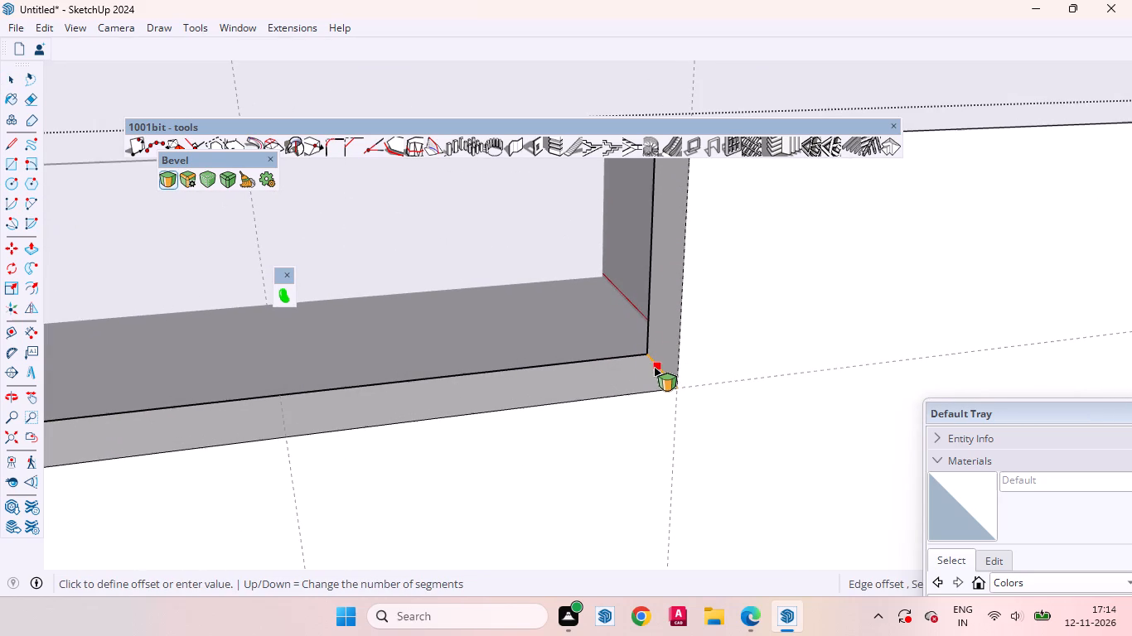
{"action": "scroll", "coordinate": [546, 391], "scroll_direction": "down", "scroll_amount": 6}
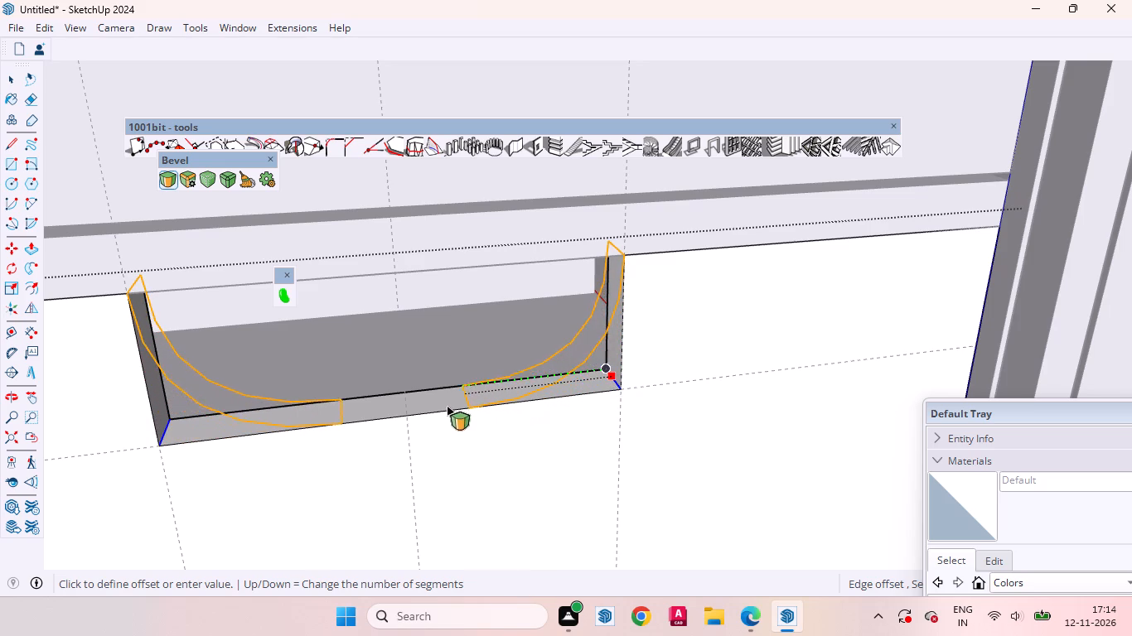
{"action": "left_click", "coordinate": [405, 407]}
{"action": "scroll", "coordinate": [535, 498], "scroll_direction": "down", "scroll_amount": 3}
{"action": "scroll", "coordinate": [535, 498], "scroll_direction": "up", "scroll_amount": 1}
{"action": "scroll", "coordinate": [535, 498], "scroll_direction": "down", "scroll_amount": 2}
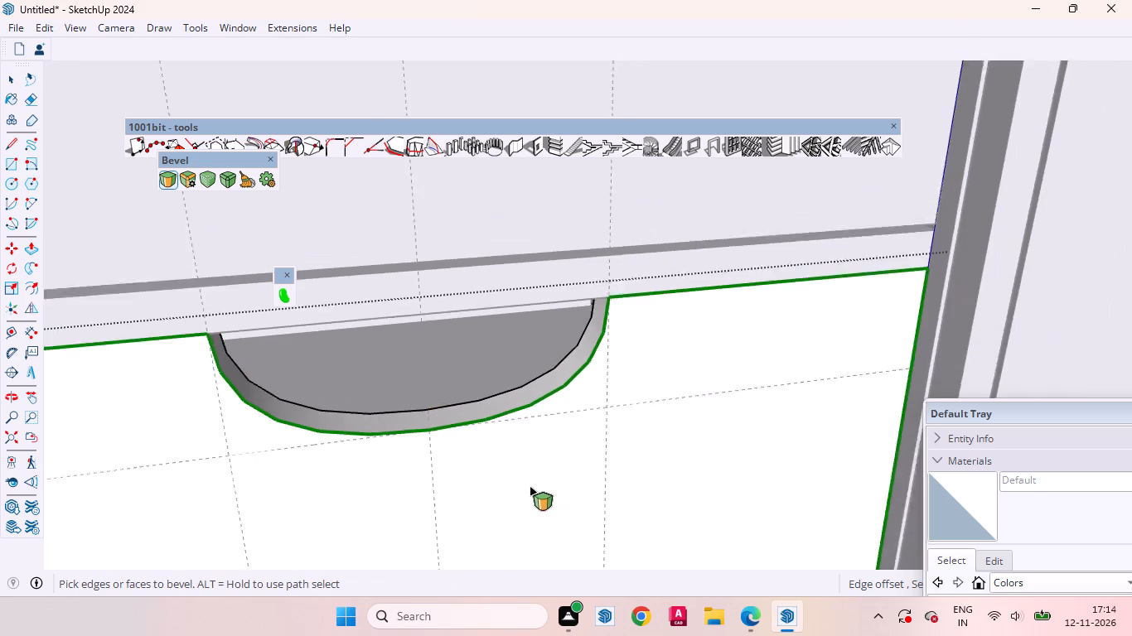
{"action": "scroll", "coordinate": [530, 486], "scroll_direction": "down", "scroll_amount": 16}
{"action": "key", "text": "space"}
Inside the top drawer front's group, round both lower notch corner edges with a Bevel reaching the centre guide, and exit the group.
{"action": "triple_click", "coordinate": [511, 308]}
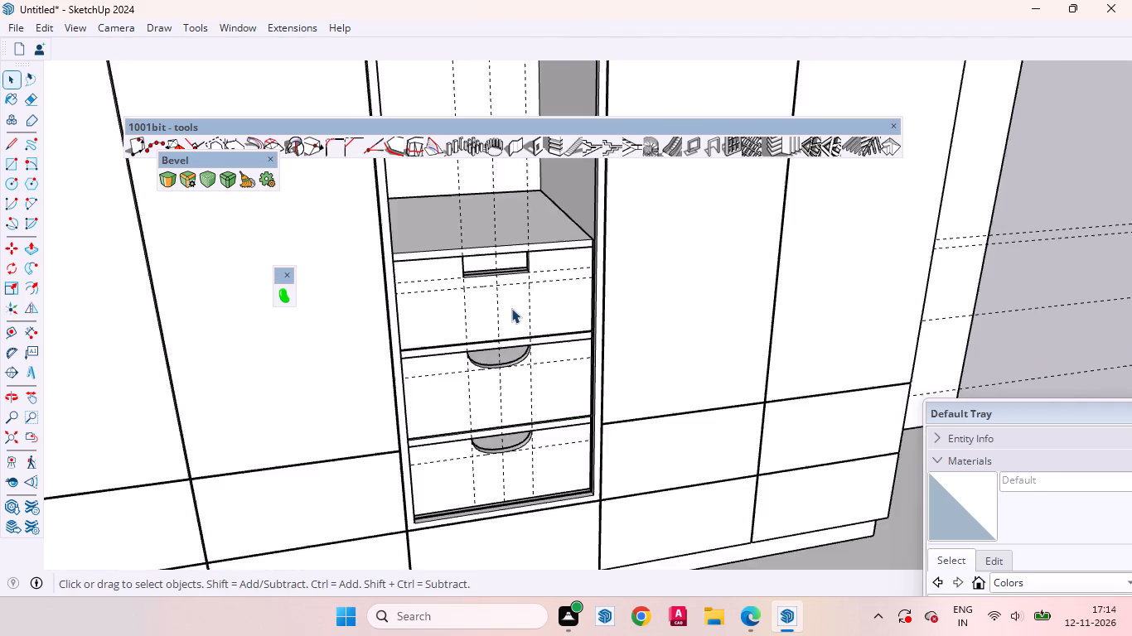
{"action": "scroll", "coordinate": [475, 277], "scroll_direction": "up", "scroll_amount": 13}
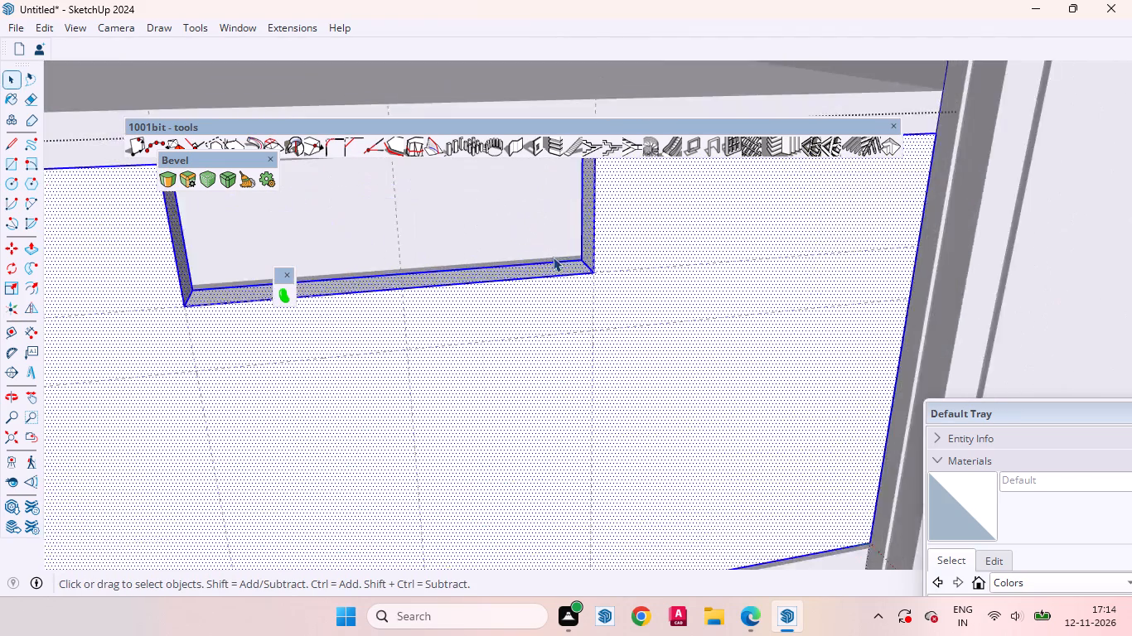
{"action": "scroll", "coordinate": [553, 257], "scroll_direction": "up", "scroll_amount": 4}
{"action": "scroll", "coordinate": [649, 311], "scroll_direction": "down", "scroll_amount": 4}
{"action": "left_click", "coordinate": [825, 330]}
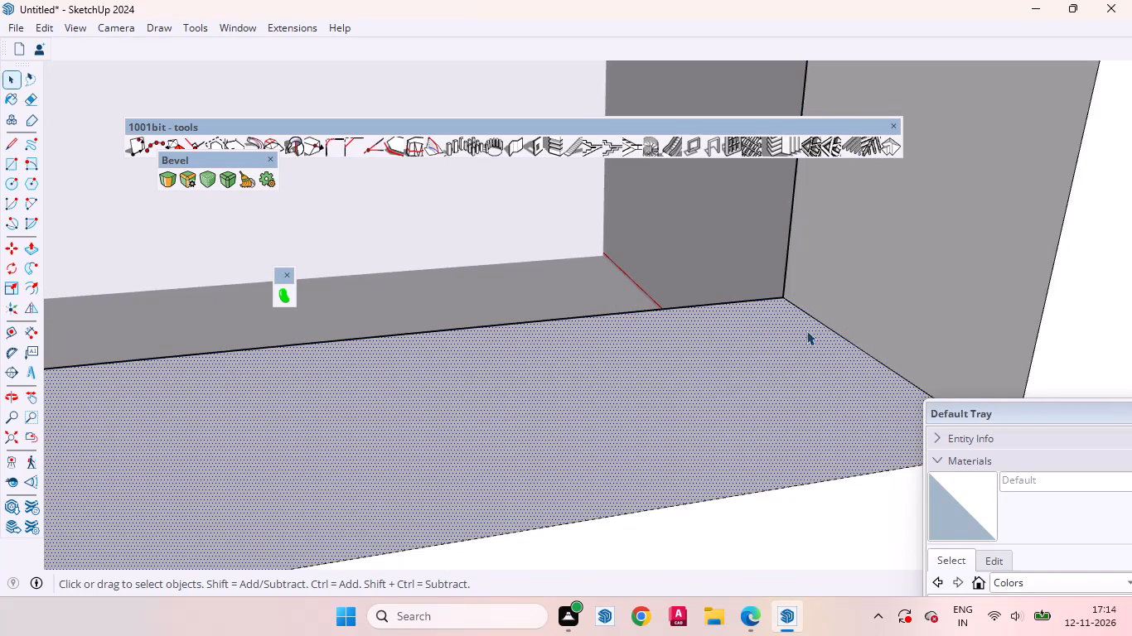
{"action": "left_click", "coordinate": [836, 332]}
{"action": "scroll", "coordinate": [752, 341], "scroll_direction": "down", "scroll_amount": 16}
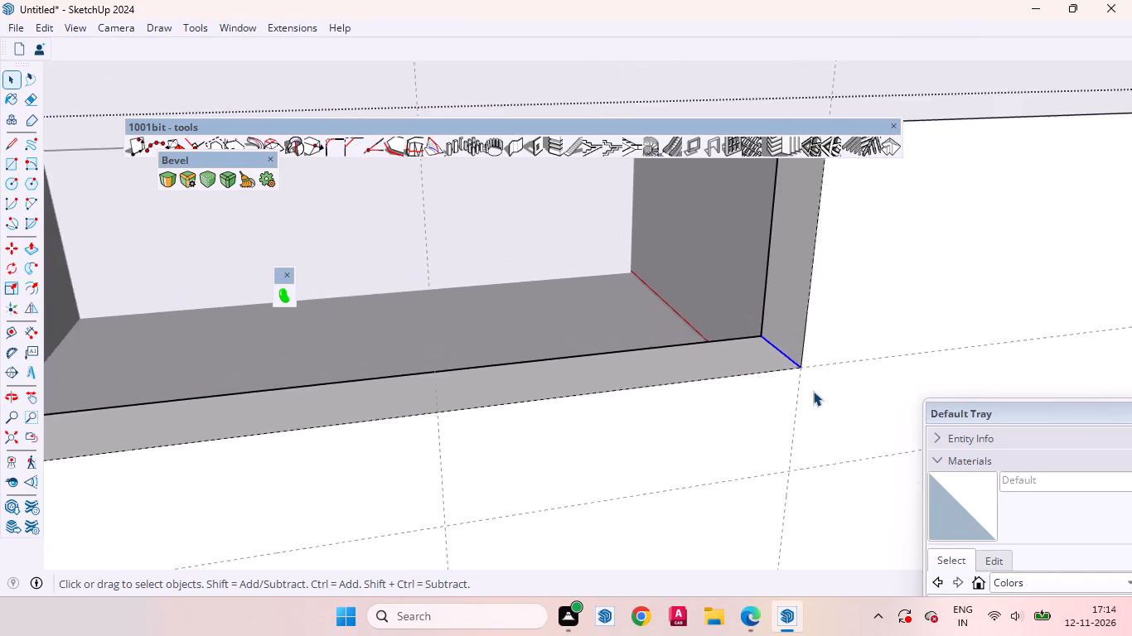
{"action": "scroll", "coordinate": [813, 391], "scroll_direction": "down", "scroll_amount": 9}
{"action": "middle_click_drag", "start_coordinate": [815, 398], "coordinate": [451, 384]}
{"action": "scroll", "coordinate": [459, 355], "scroll_direction": "up", "scroll_amount": 9}
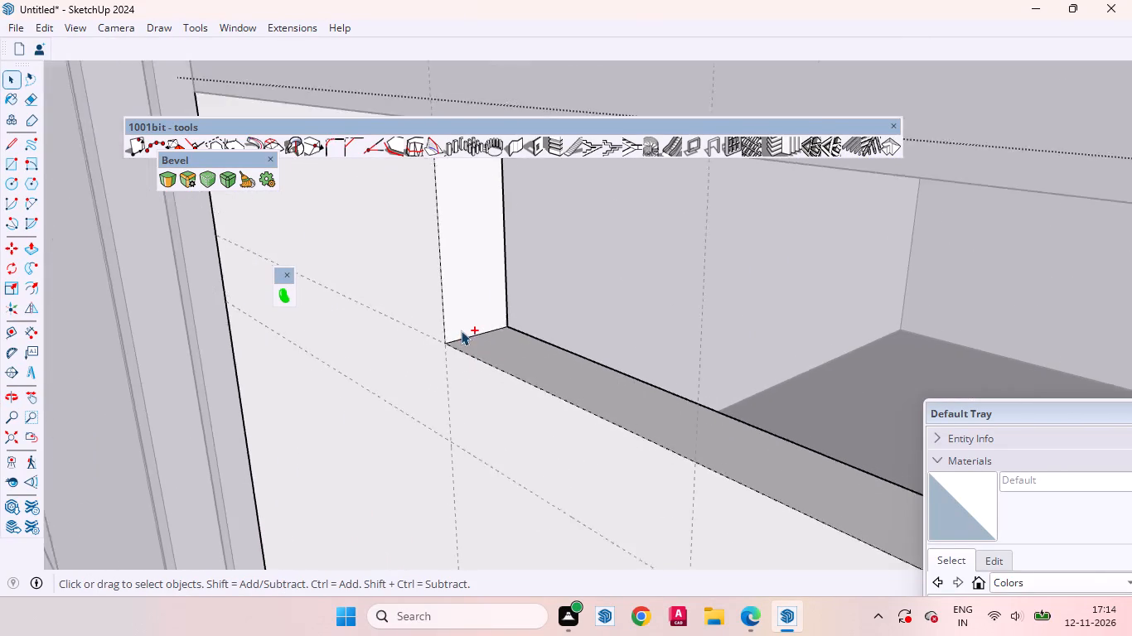
{"action": "scroll", "coordinate": [461, 330], "scroll_direction": "up", "scroll_amount": 1}
{"action": "left_click", "coordinate": [464, 340], "text": "ctrl"}
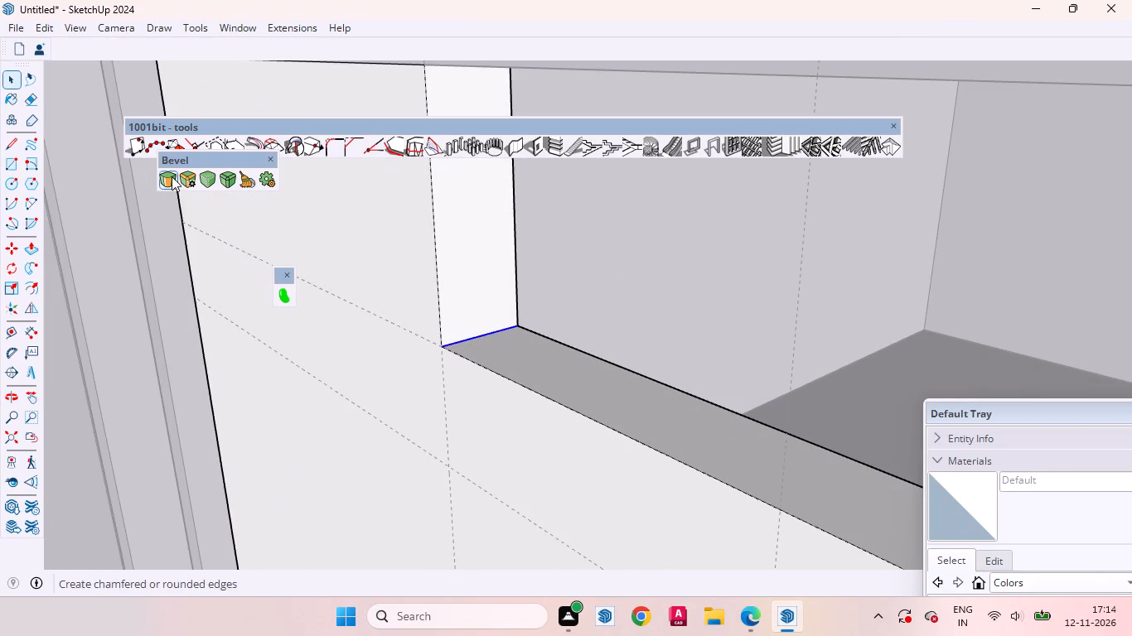
{"action": "left_click", "coordinate": [171, 176]}
{"action": "left_click", "coordinate": [497, 334]}
{"action": "scroll", "coordinate": [572, 383], "scroll_direction": "down", "scroll_amount": 2}
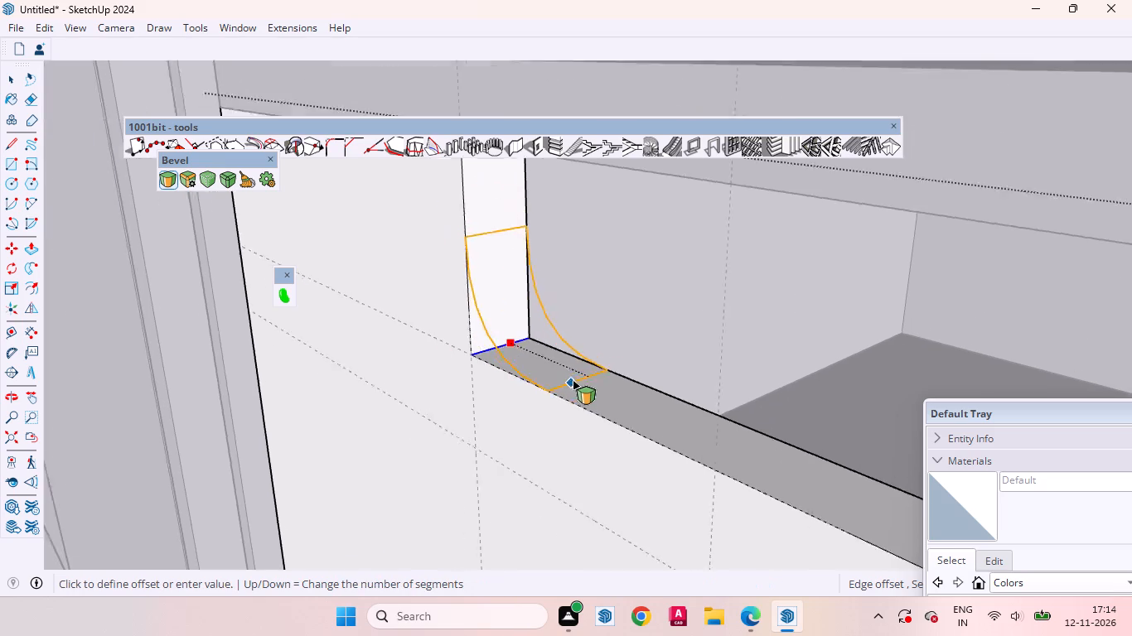
{"action": "scroll", "coordinate": [573, 380], "scroll_direction": "down", "scroll_amount": 10}
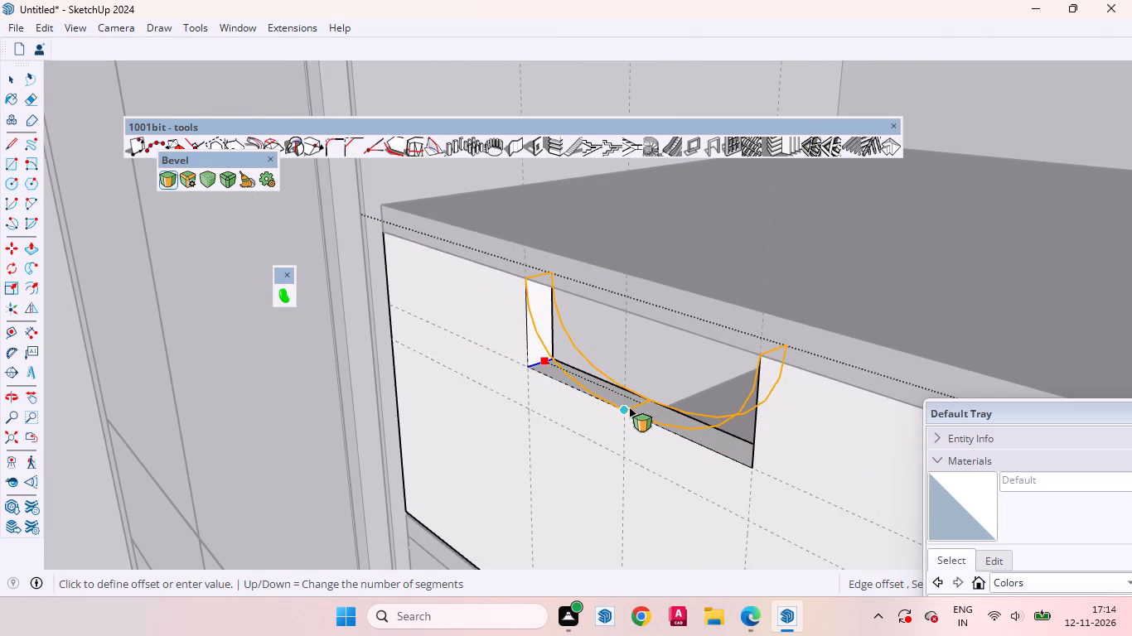
{"action": "left_click", "coordinate": [623, 408]}
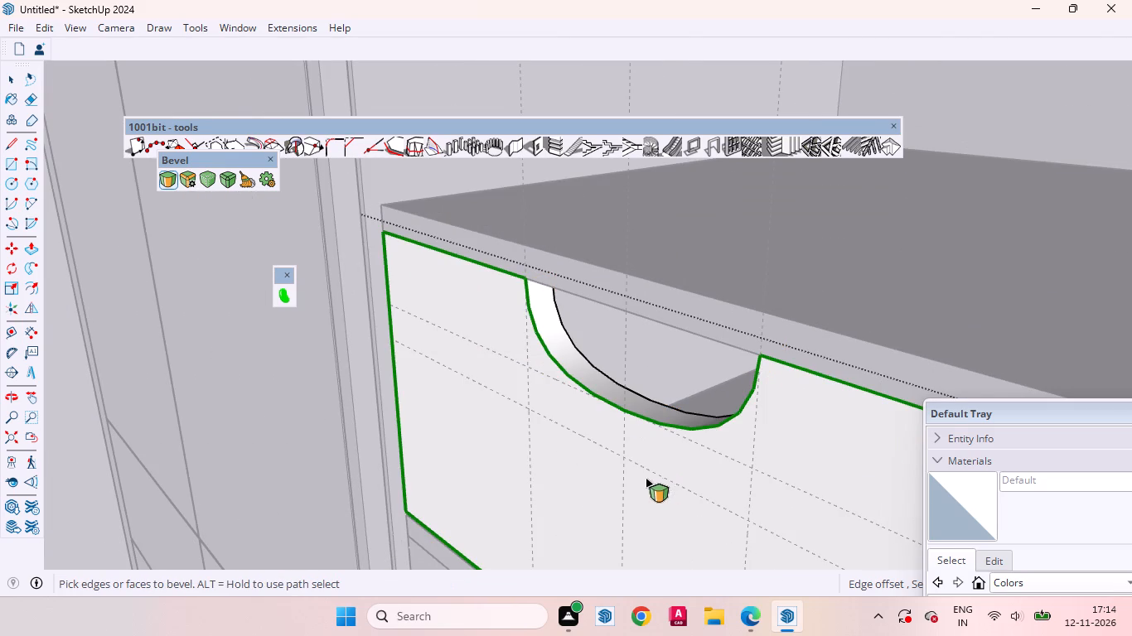
{"action": "key", "text": "space"}
{"action": "scroll", "coordinate": [634, 479], "scroll_direction": "down", "scroll_amount": 20}
{"action": "scroll", "coordinate": [634, 479], "scroll_direction": "down", "scroll_amount": 7}
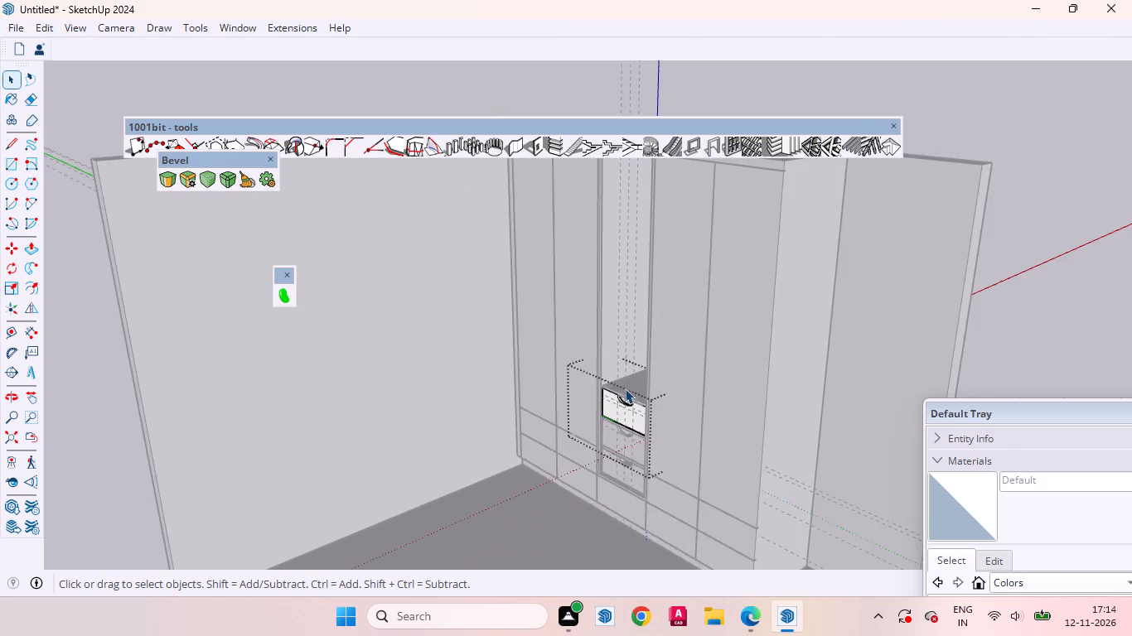
{"action": "scroll", "coordinate": [625, 388], "scroll_direction": "down", "scroll_amount": 9}
{"action": "left_click", "coordinate": [811, 390]}
Delete all the vertical and horizontal construction guides around the wardrobe.
{"action": "middle_click_drag", "start_coordinate": [564, 420], "coordinate": [759, 378]}
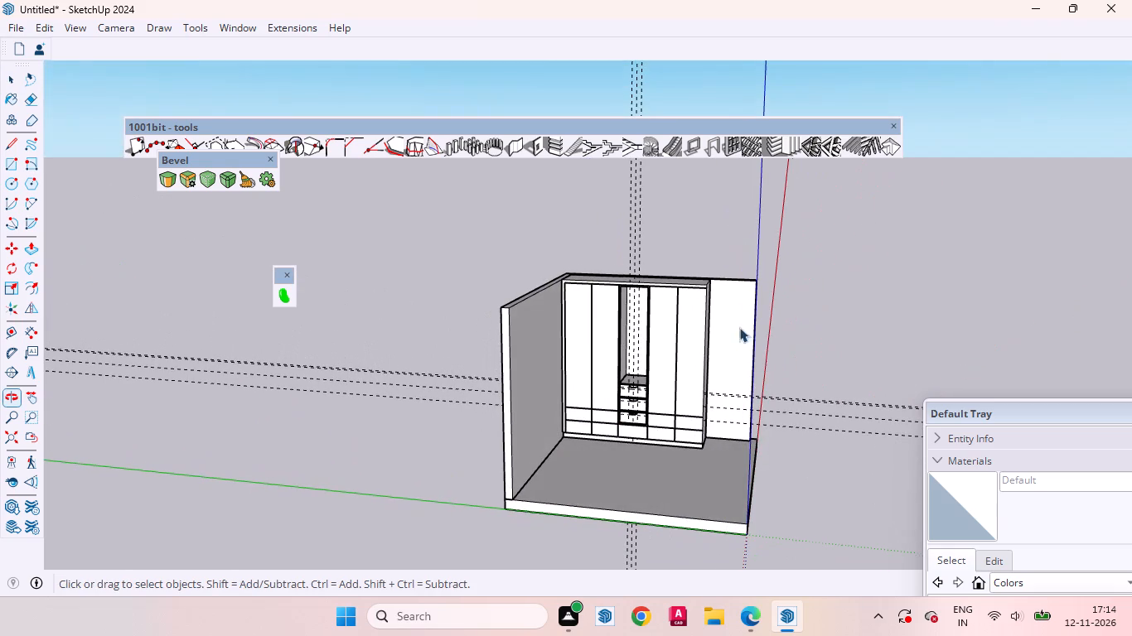
{"action": "left_click_drag", "start_coordinate": [706, 232], "coordinate": [499, 109]}
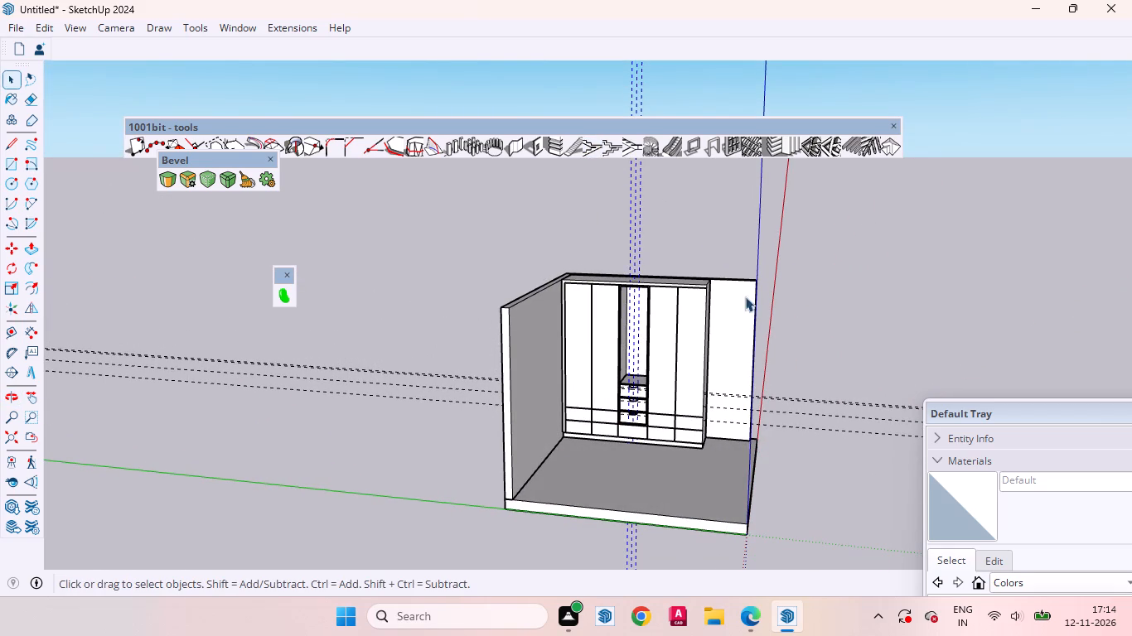
{"action": "key", "text": "Delete"}
{"action": "left_click_drag", "start_coordinate": [878, 486], "coordinate": [830, 318]}
{"action": "key", "text": "Delete"}
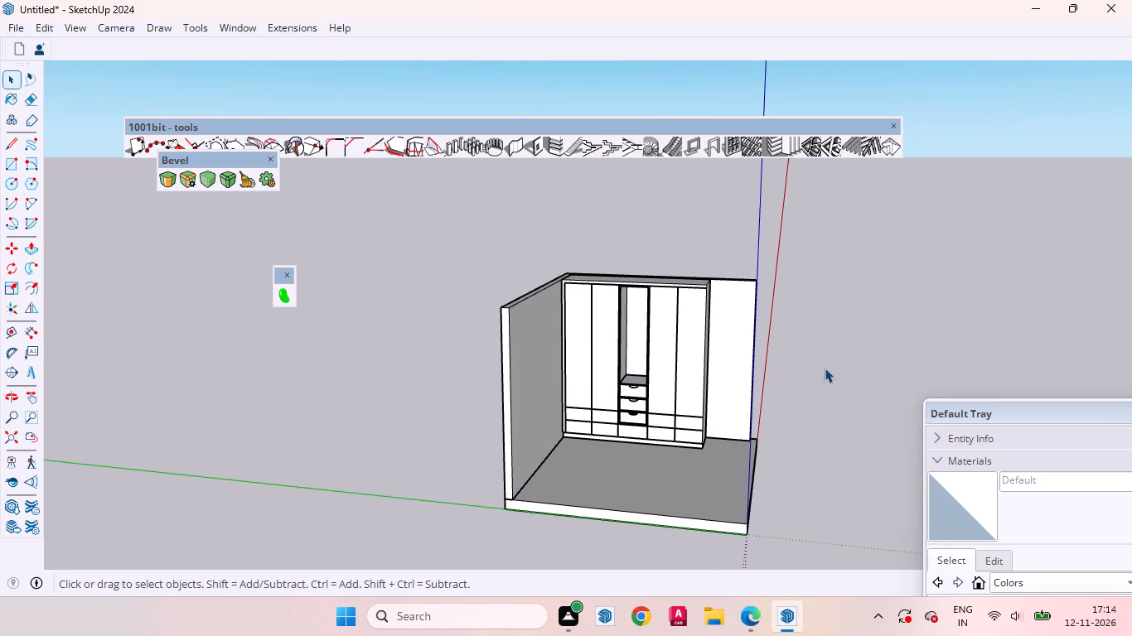
Examine the drawer fronts with their rounded handle notches and the whole wardrobe from several angles.
{"action": "scroll", "coordinate": [600, 395], "scroll_direction": "up", "scroll_amount": 7}
{"action": "middle_click_drag", "start_coordinate": [646, 410], "coordinate": [613, 389]}
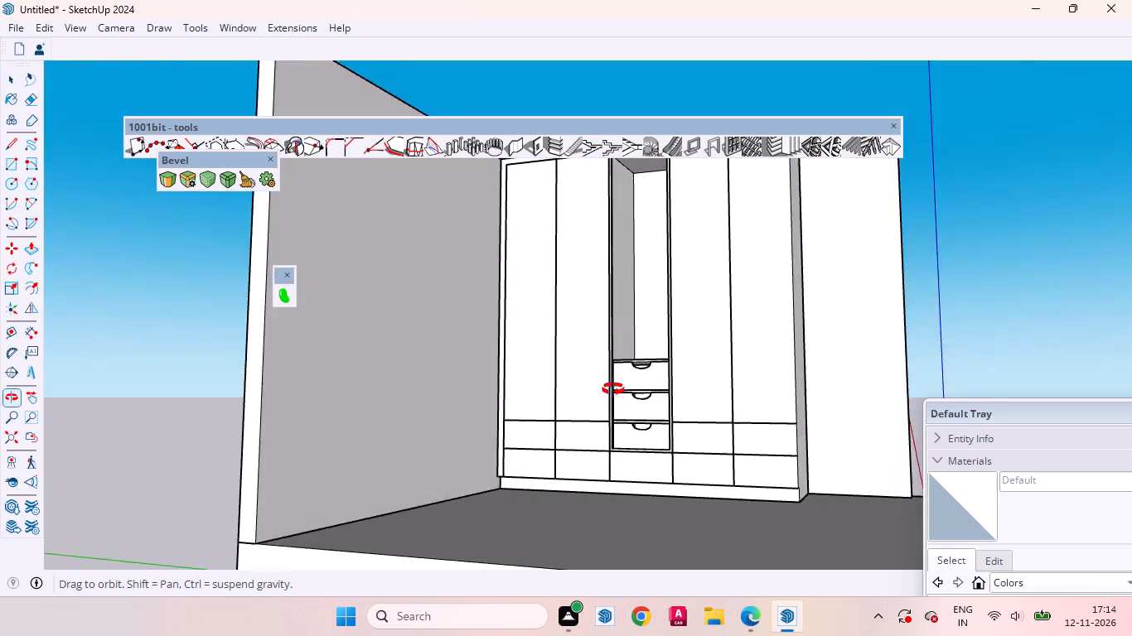
{"action": "middle_click_drag", "start_coordinate": [613, 389], "coordinate": [602, 494]}
{"action": "scroll", "coordinate": [621, 439], "scroll_direction": "up", "scroll_amount": 20}
{"action": "scroll", "coordinate": [621, 439], "scroll_direction": "up", "scroll_amount": 1}
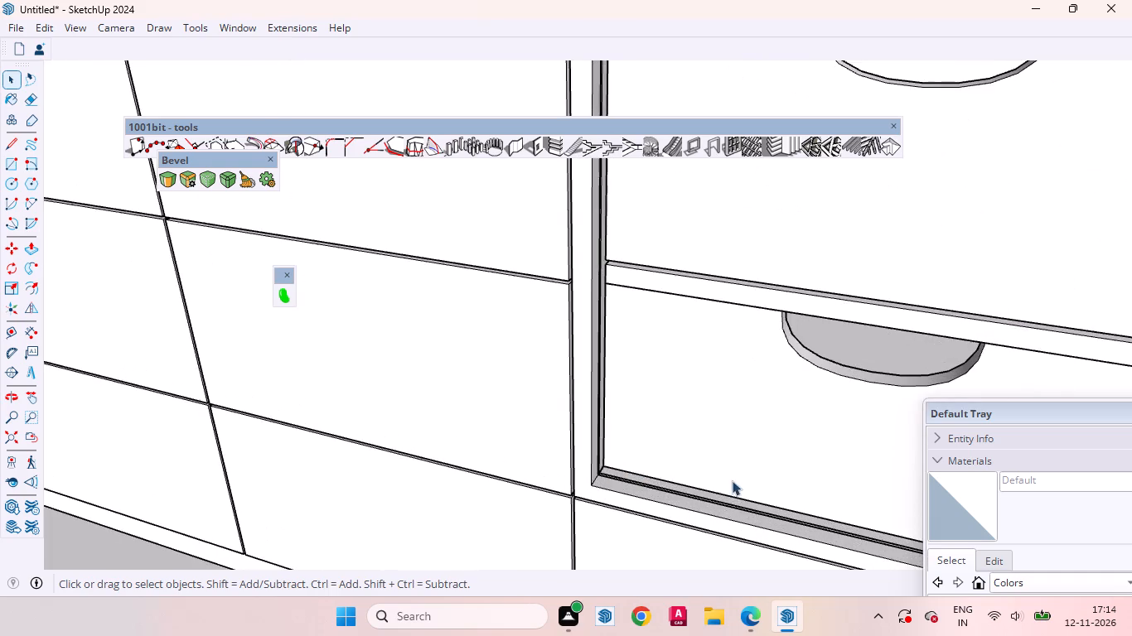
{"action": "middle_click_drag", "start_coordinate": [711, 469], "coordinate": [673, 488]}
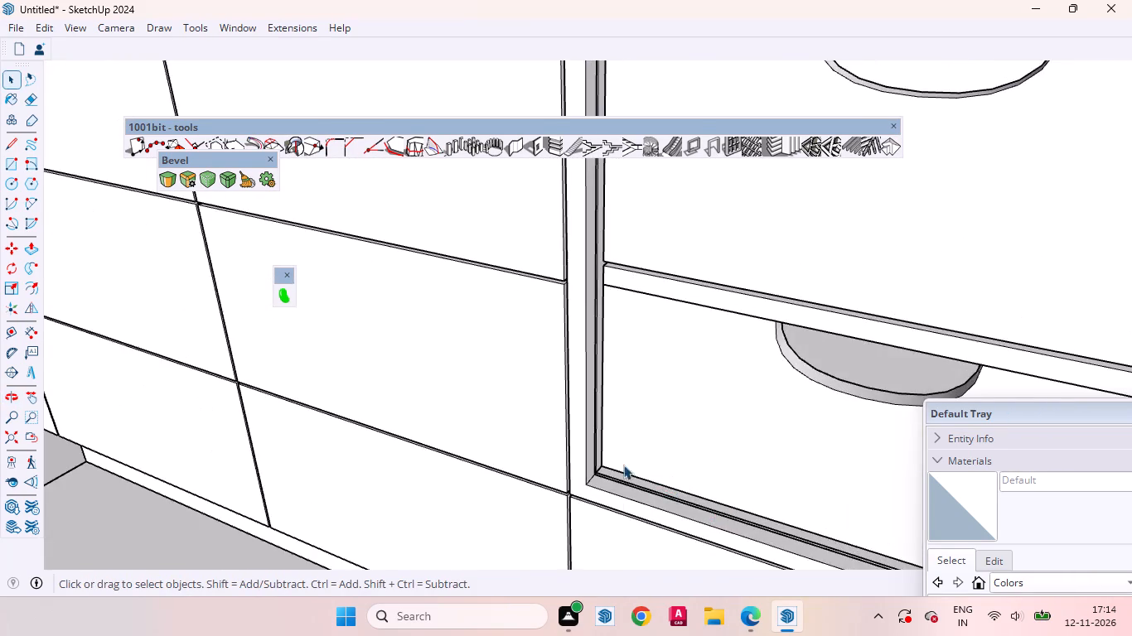
{"action": "scroll", "coordinate": [620, 463], "scroll_direction": "down", "scroll_amount": 20}
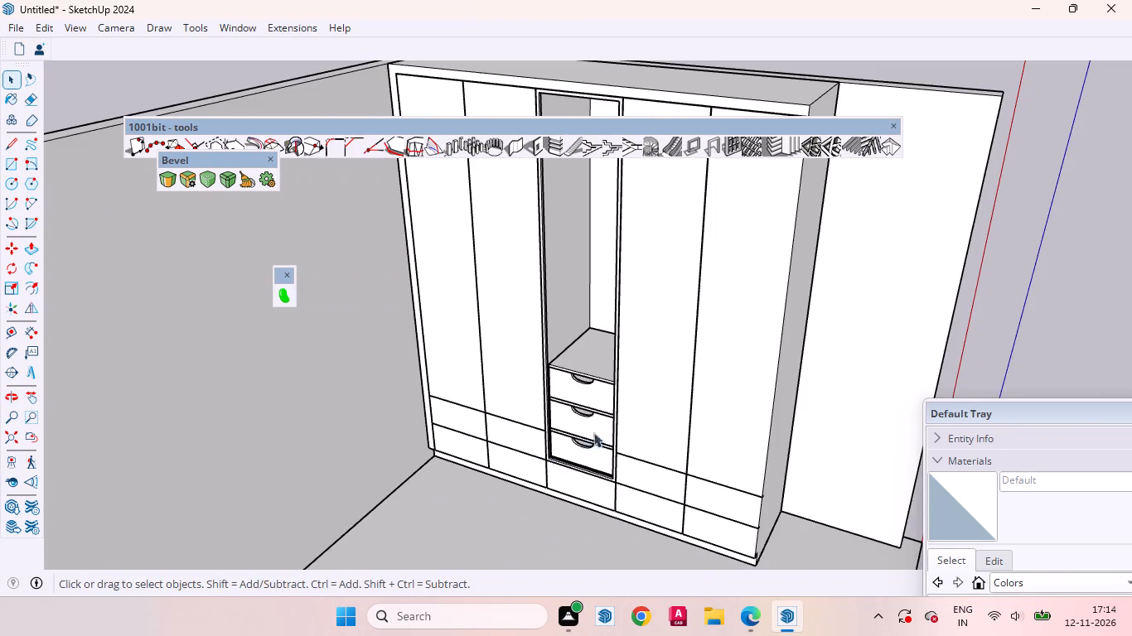
{"action": "scroll", "coordinate": [656, 403], "scroll_direction": "down", "scroll_amount": 10}
{"action": "middle_click_drag", "start_coordinate": [585, 393], "coordinate": [768, 266]}
{"action": "scroll", "coordinate": [674, 378], "scroll_direction": "up", "scroll_amount": 8}
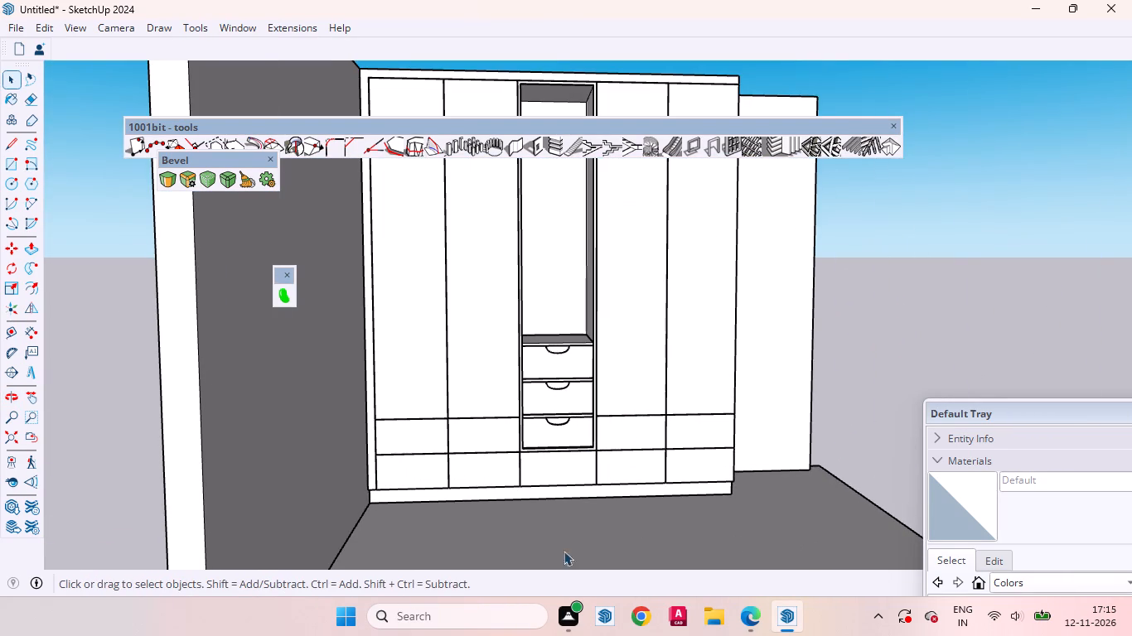
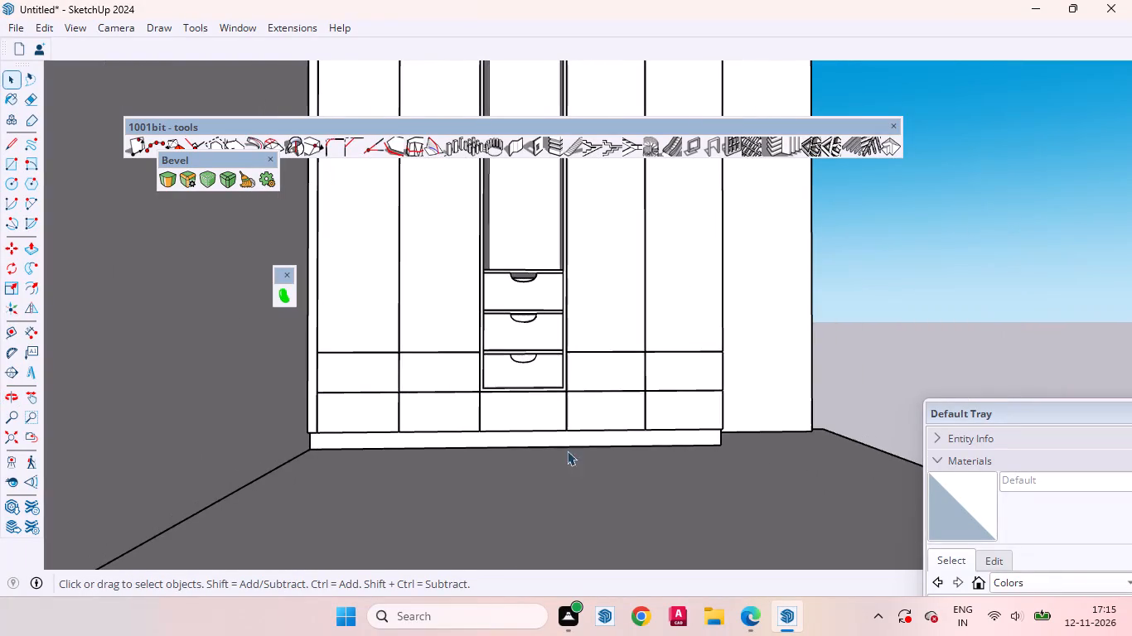
Inside the wardrobe group, erase the short stray edge across the thin frame face at the middle compartment's lower inner corner.
{"action": "scroll", "coordinate": [530, 372], "scroll_direction": "down", "scroll_amount": 9}
{"action": "middle_click_drag", "start_coordinate": [530, 348], "coordinate": [374, 454]}
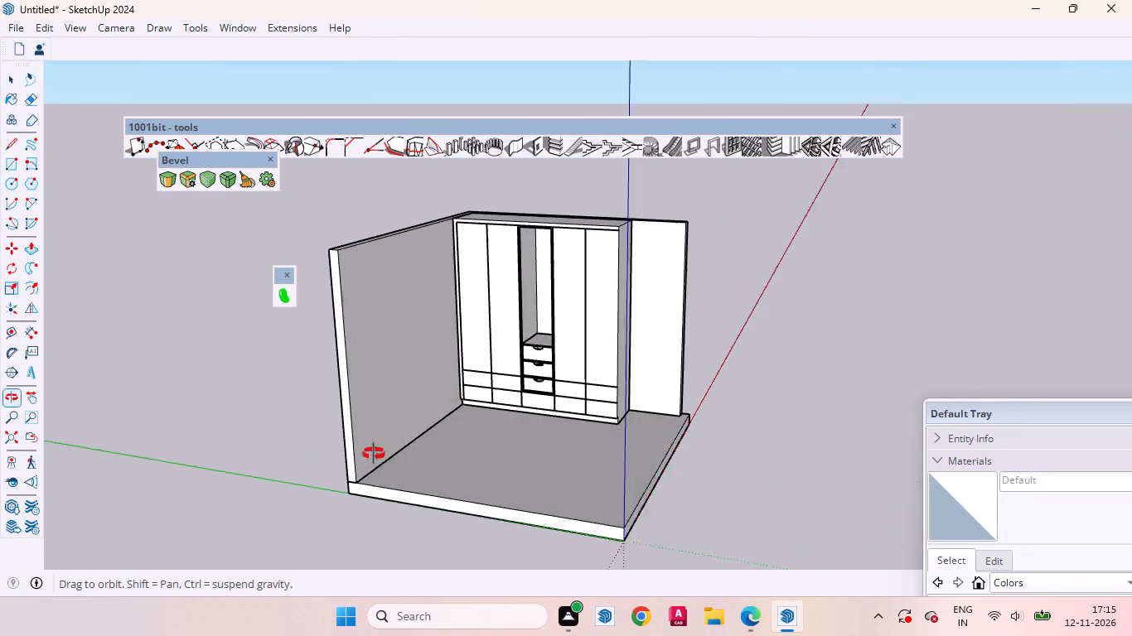
{"action": "middle_click_drag", "start_coordinate": [374, 454], "coordinate": [369, 465]}
{"action": "scroll", "coordinate": [584, 289], "scroll_direction": "up", "scroll_amount": 7}
{"action": "scroll", "coordinate": [539, 372], "scroll_direction": "down", "scroll_amount": 4}
{"action": "middle_click_drag", "start_coordinate": [525, 392], "coordinate": [611, 365]}
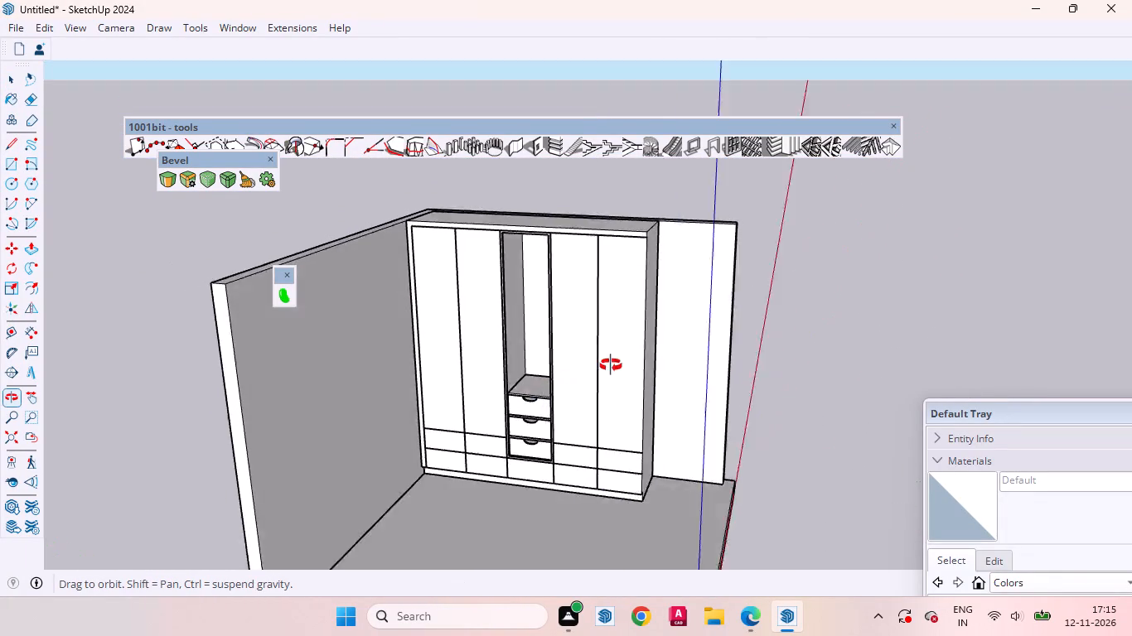
{"action": "middle_click_drag", "start_coordinate": [611, 365], "coordinate": [379, 507]}
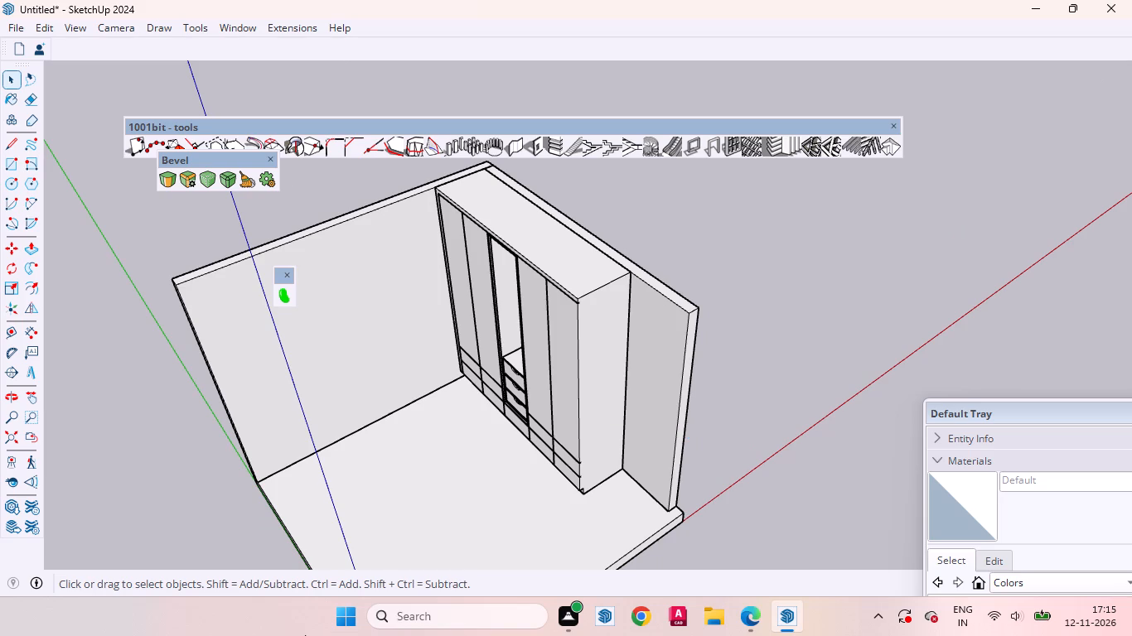
{"action": "scroll", "coordinate": [497, 438], "scroll_direction": "up", "scroll_amount": 6}
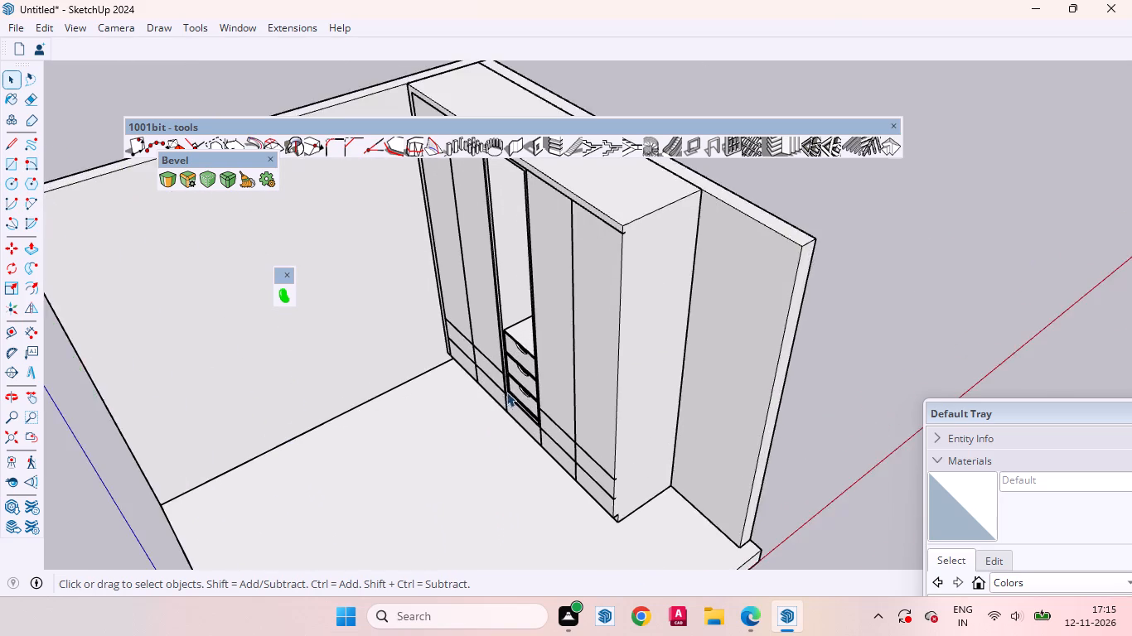
{"action": "scroll", "coordinate": [506, 392], "scroll_direction": "up", "scroll_amount": 20}
{"action": "scroll", "coordinate": [506, 392], "scroll_direction": "up", "scroll_amount": 10}
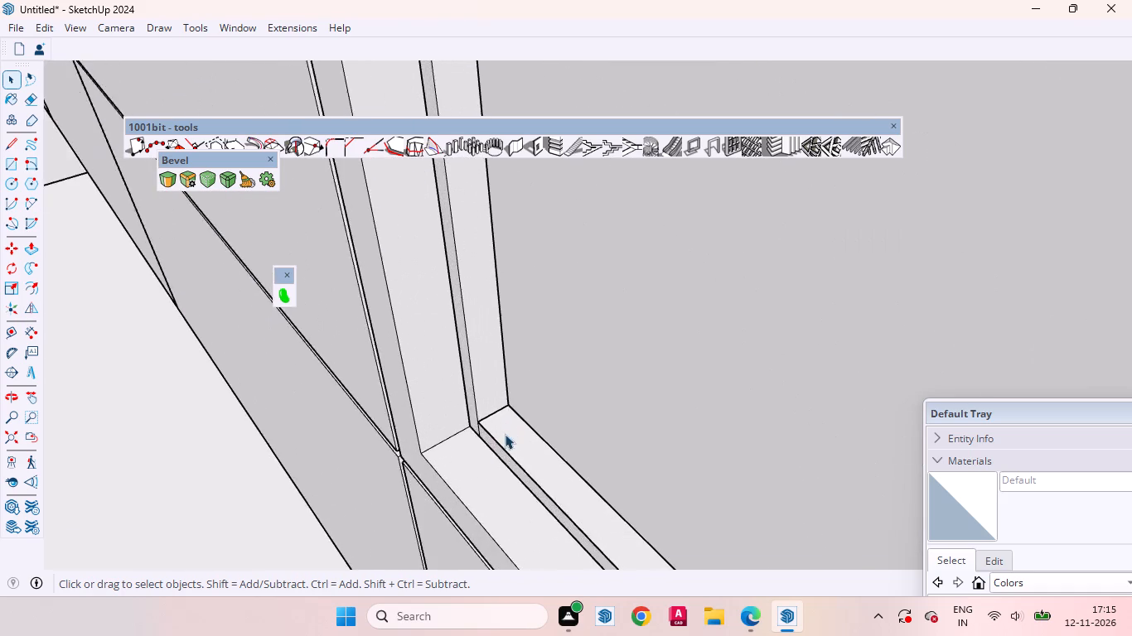
{"action": "scroll", "coordinate": [505, 434], "scroll_direction": "up", "scroll_amount": 13}
{"action": "left_click", "coordinate": [484, 398]}
{"action": "triple_click", "coordinate": [484, 398]}
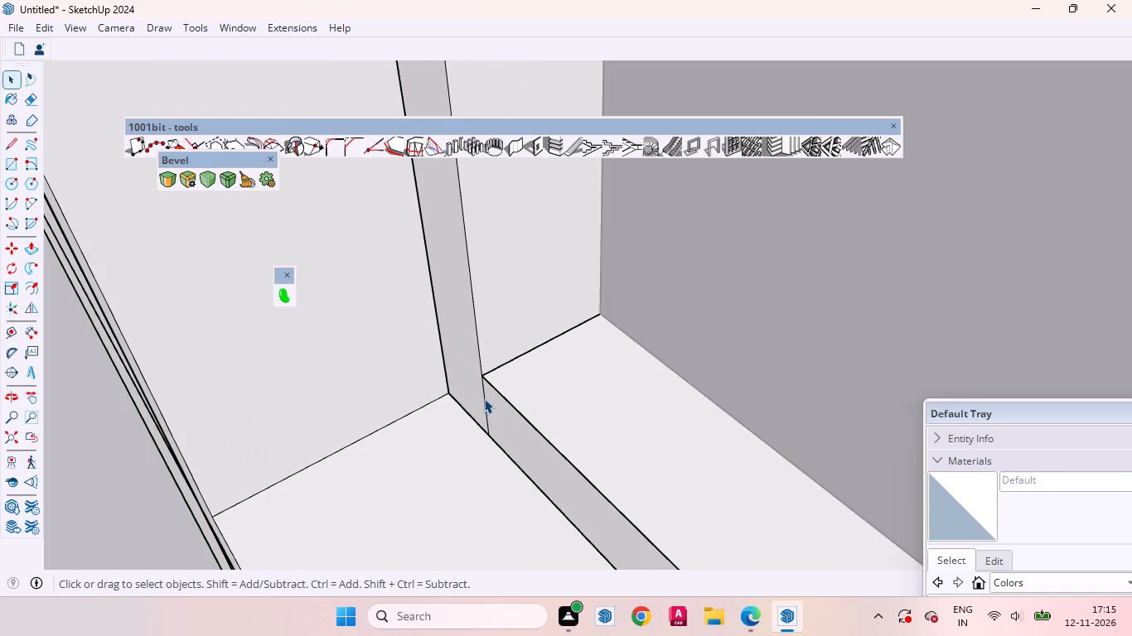
{"action": "left_click", "coordinate": [485, 398]}
{"action": "left_click", "coordinate": [486, 401]}
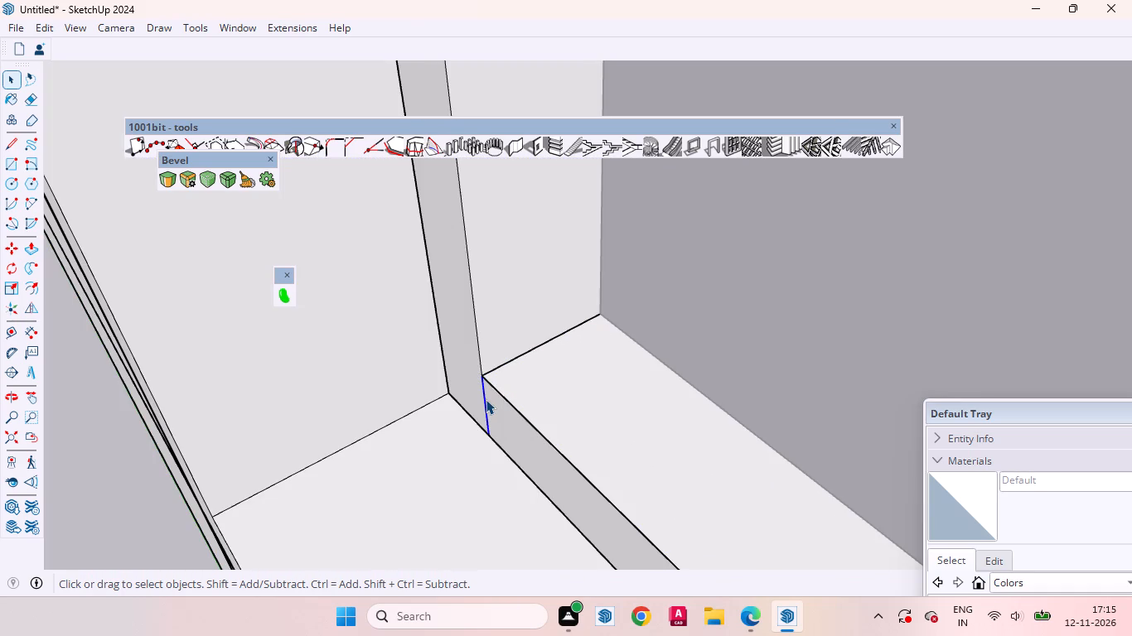
{"action": "right_click", "coordinate": [486, 398]}
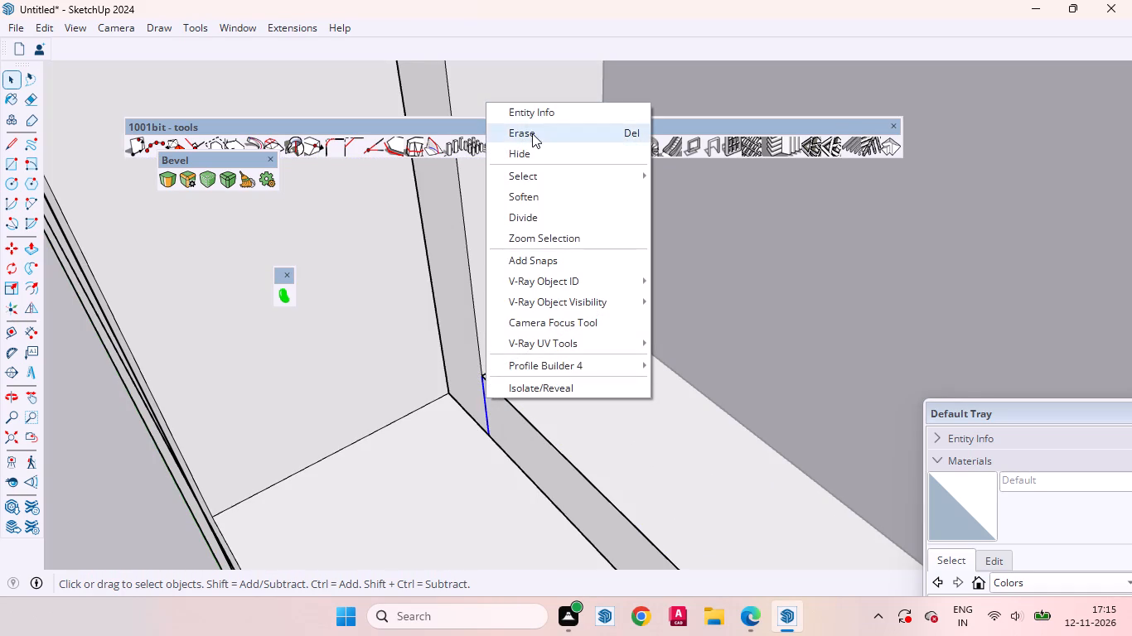
{"action": "left_click", "coordinate": [532, 133]}
{"action": "left_click", "coordinate": [477, 383]}
Examine the grooves between the wardrobe panels and the frame around the drawer compartment, and exit the wardrobe group.
{"action": "scroll", "coordinate": [510, 370], "scroll_direction": "down", "scroll_amount": 9}
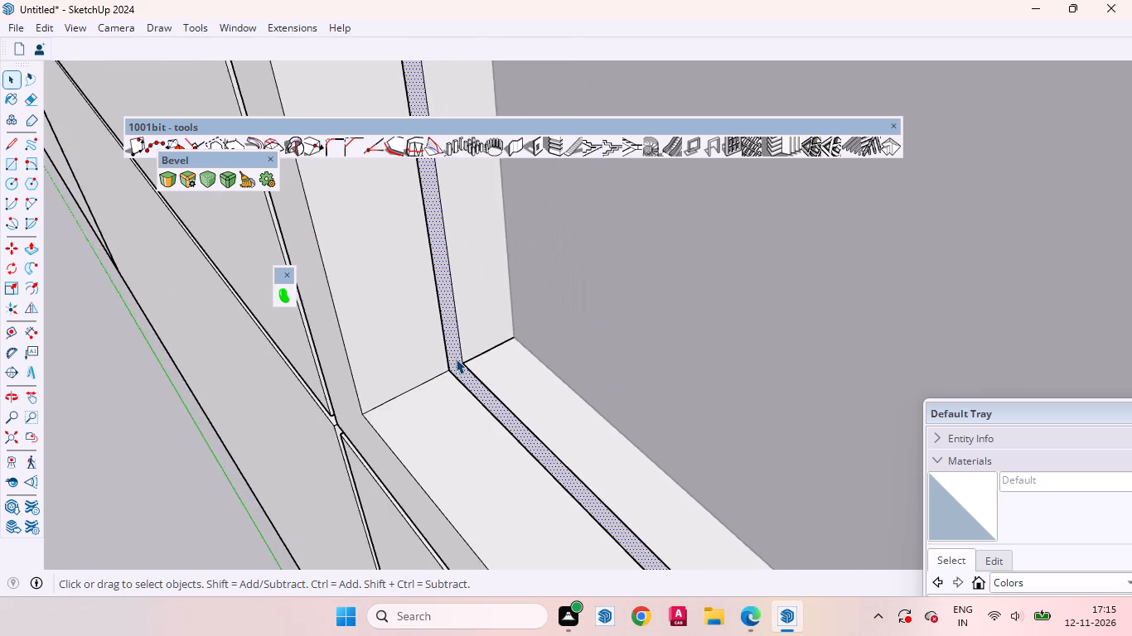
{"action": "scroll", "coordinate": [456, 359], "scroll_direction": "down", "scroll_amount": 10}
{"action": "middle_click_drag", "start_coordinate": [382, 406], "coordinate": [567, 264]}
{"action": "scroll", "coordinate": [426, 394], "scroll_direction": "up", "scroll_amount": 10}
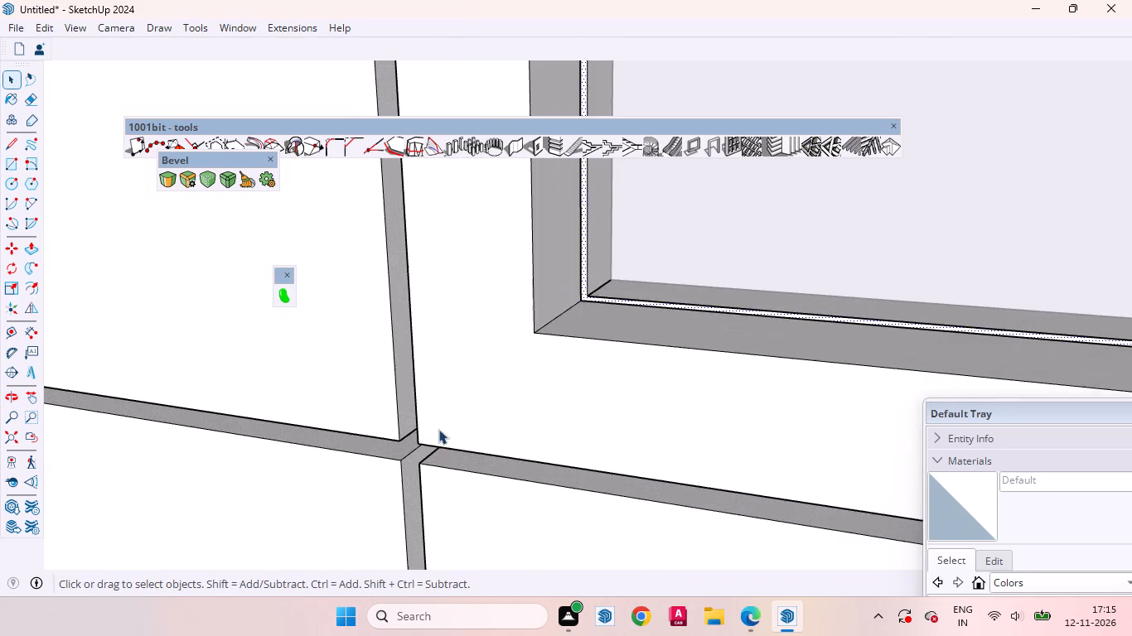
{"action": "middle_click_drag", "start_coordinate": [402, 431], "coordinate": [366, 460]}
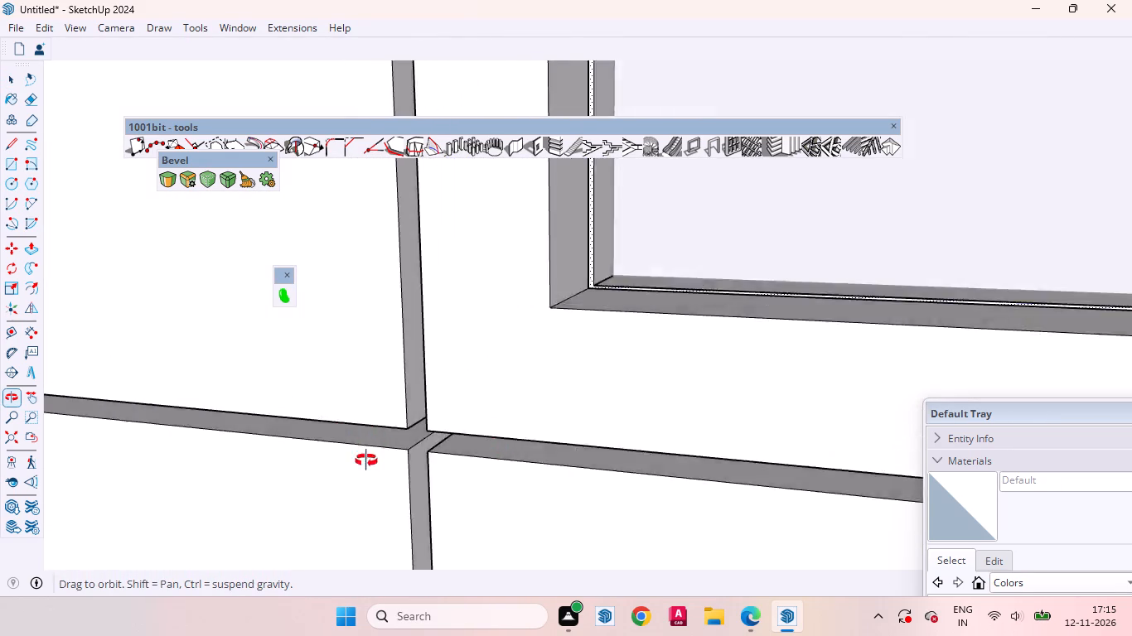
{"action": "middle_click_drag", "start_coordinate": [366, 460], "coordinate": [610, 526]}
{"action": "scroll", "coordinate": [575, 347], "scroll_direction": "up", "scroll_amount": 13}
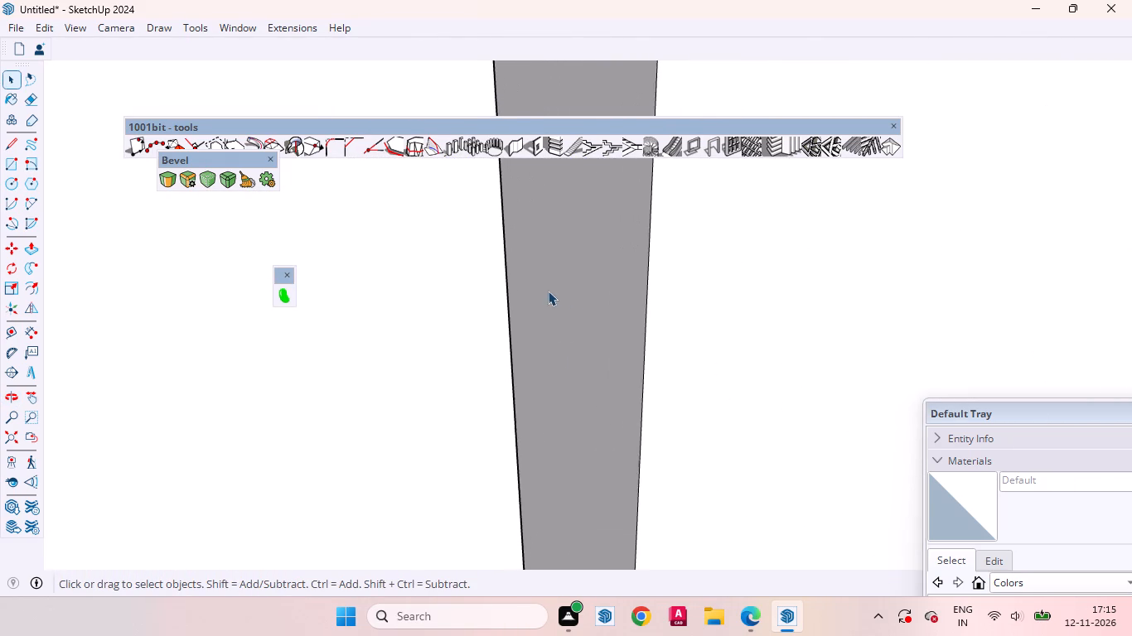
{"action": "scroll", "coordinate": [548, 291], "scroll_direction": "up", "scroll_amount": 13}
{"action": "middle_click_drag", "start_coordinate": [436, 304], "coordinate": [405, 311]}
{"action": "scroll", "coordinate": [411, 320], "scroll_direction": "down", "scroll_amount": 9}
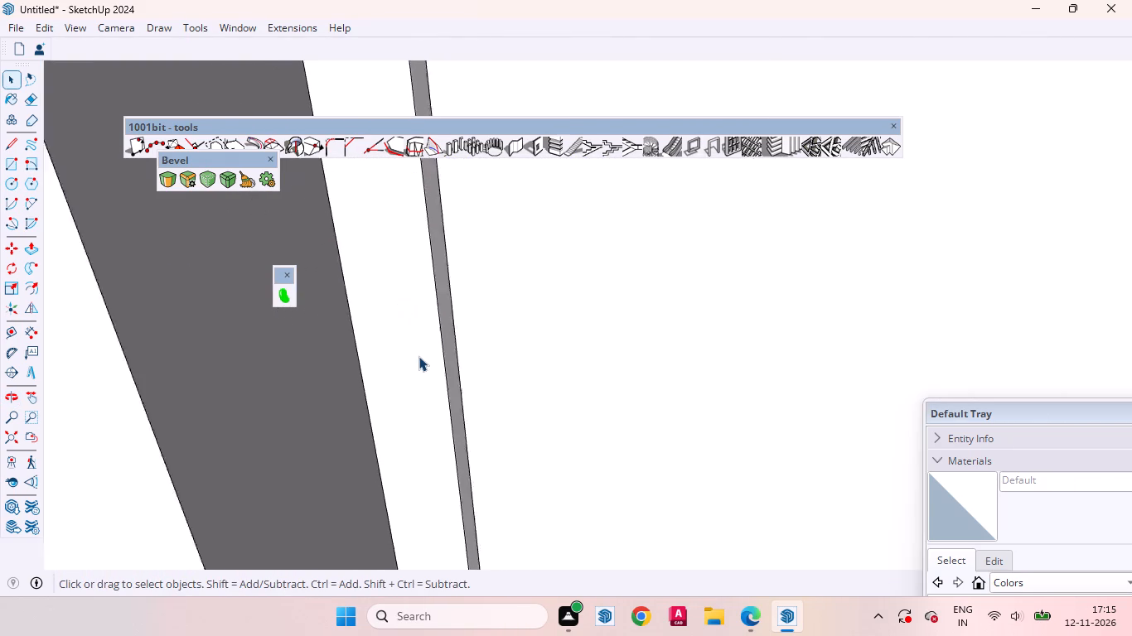
{"action": "scroll", "coordinate": [418, 356], "scroll_direction": "down", "scroll_amount": 20}
{"action": "middle_click_drag", "start_coordinate": [634, 371], "coordinate": [345, 378]}
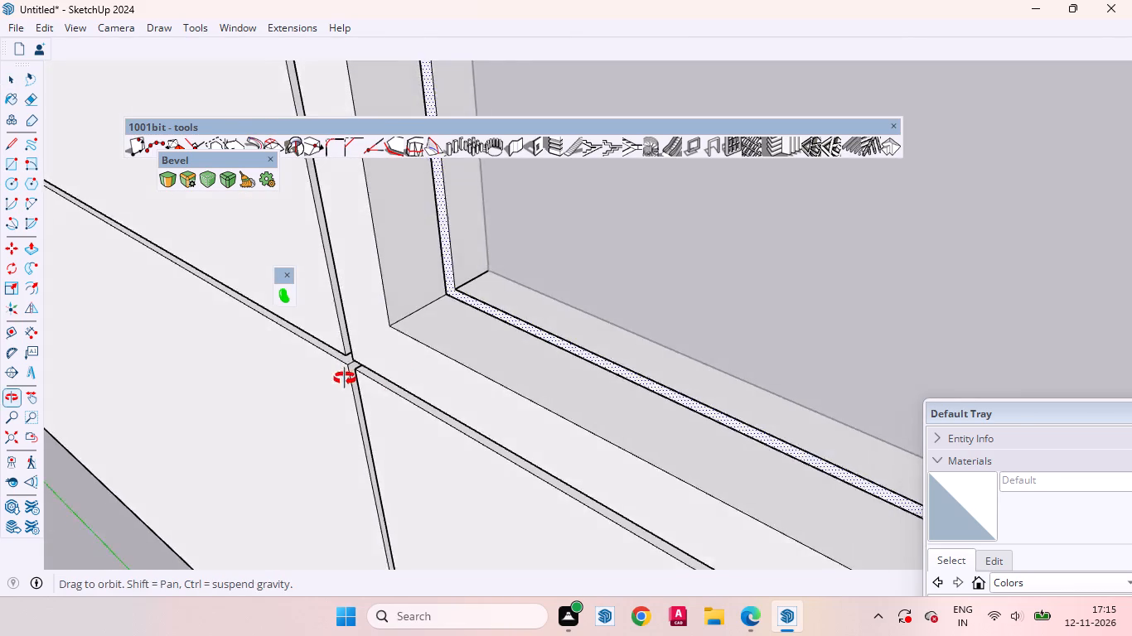
{"action": "middle_click_drag", "start_coordinate": [345, 378], "coordinate": [350, 374]}
{"action": "scroll", "coordinate": [638, 320], "scroll_direction": "down", "scroll_amount": 20}
{"action": "scroll", "coordinate": [638, 320], "scroll_direction": "down", "scroll_amount": 9}
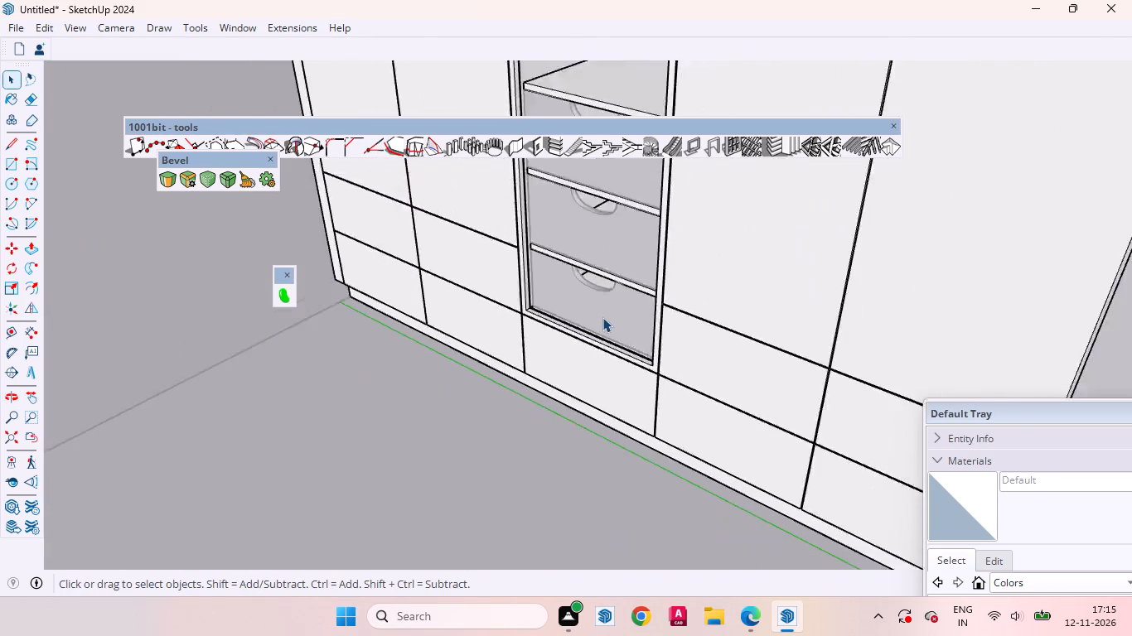
{"action": "scroll", "coordinate": [602, 317], "scroll_direction": "down", "scroll_amount": 8}
{"action": "left_click", "coordinate": [955, 321]}
Check how the drawer area is grouped by selecting the wardrobe and inspecting the middle drawer front's group, and exit it.
{"action": "scroll", "coordinate": [414, 259], "scroll_direction": "up", "scroll_amount": 6}
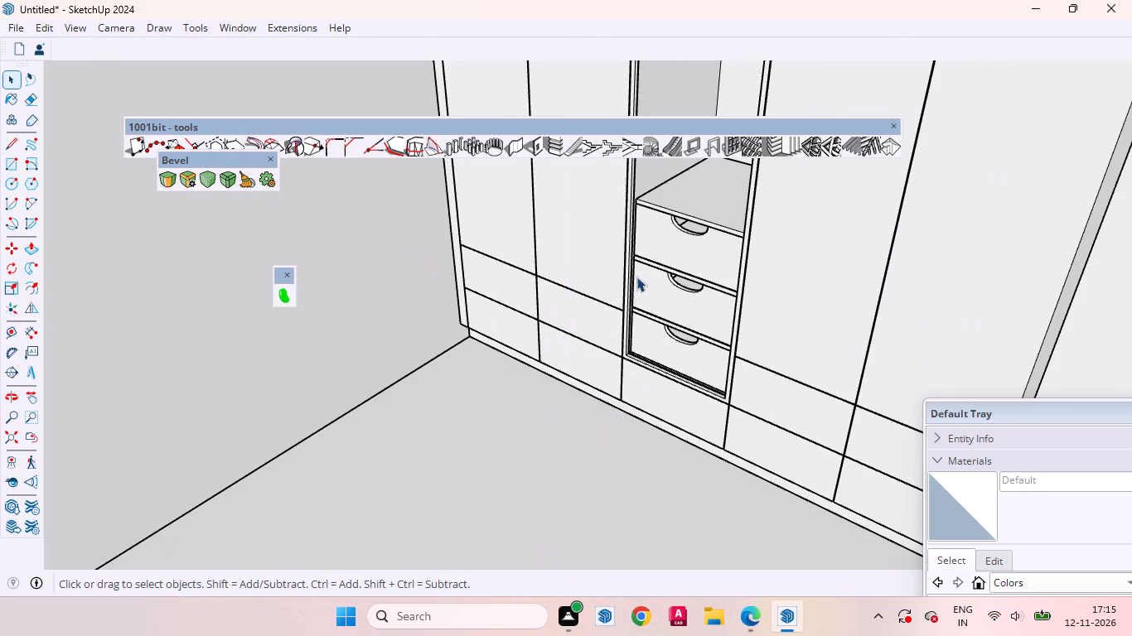
{"action": "left_click", "coordinate": [651, 272]}
{"action": "left_click", "coordinate": [657, 238]}
{"action": "left_click", "coordinate": [688, 200]}
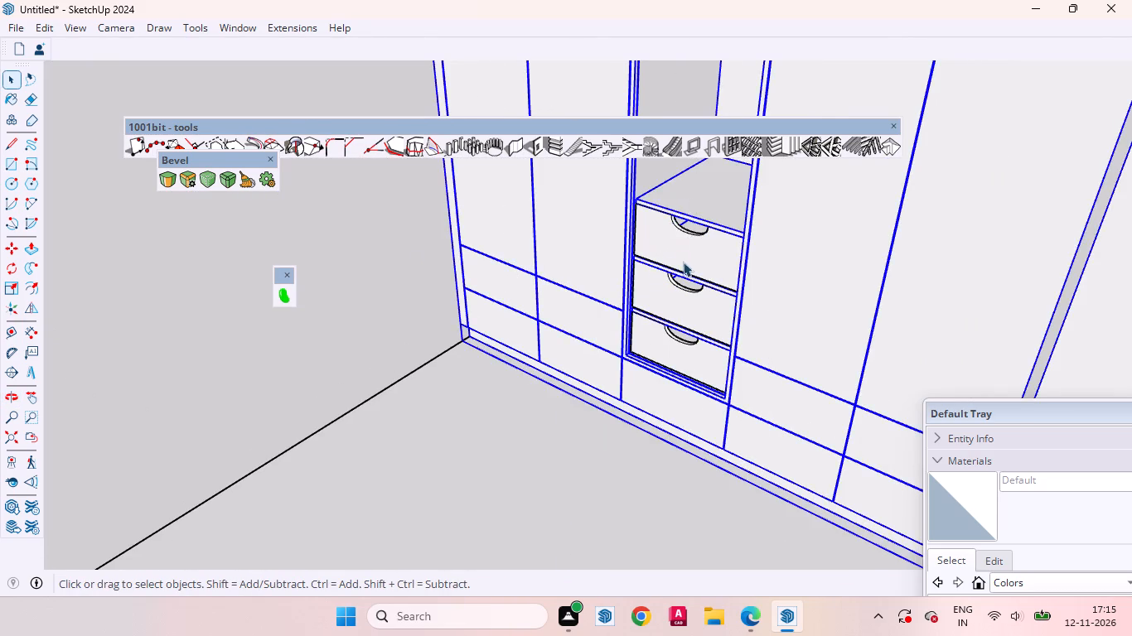
{"action": "scroll", "coordinate": [683, 264], "scroll_direction": "up", "scroll_amount": 4}
{"action": "double_click", "coordinate": [655, 333]}
{"action": "left_click", "coordinate": [641, 337]}
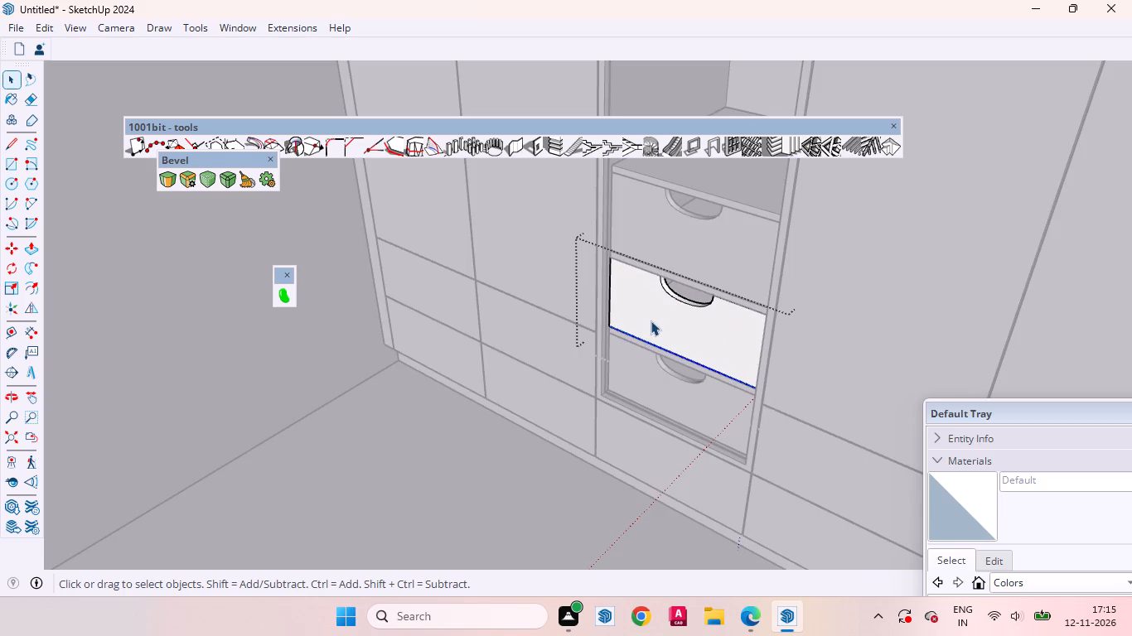
{"action": "left_click", "coordinate": [655, 312]}
{"action": "scroll", "coordinate": [655, 312], "scroll_direction": "down", "scroll_amount": 2}
{"action": "scroll", "coordinate": [655, 312], "scroll_direction": "up", "scroll_amount": 1}
{"action": "scroll", "coordinate": [655, 312], "scroll_direction": "down", "scroll_amount": 15}
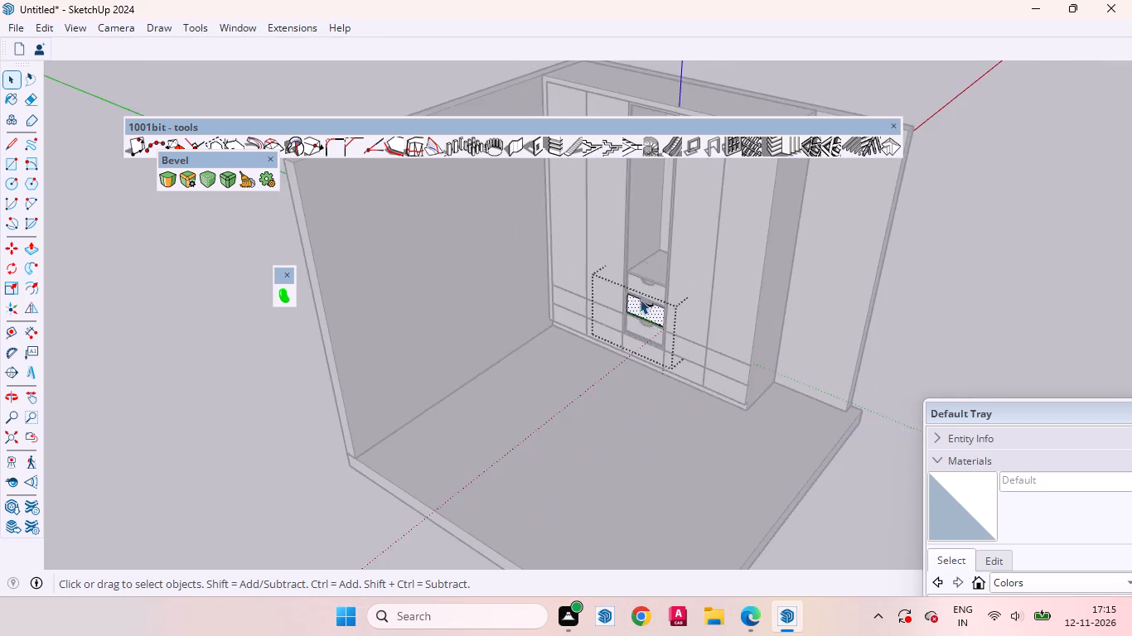
{"action": "scroll", "coordinate": [640, 299], "scroll_direction": "down", "scroll_amount": 3}
{"action": "left_click", "coordinate": [851, 310]}
{"action": "middle_click_drag", "start_coordinate": [614, 371], "coordinate": [781, 262]}
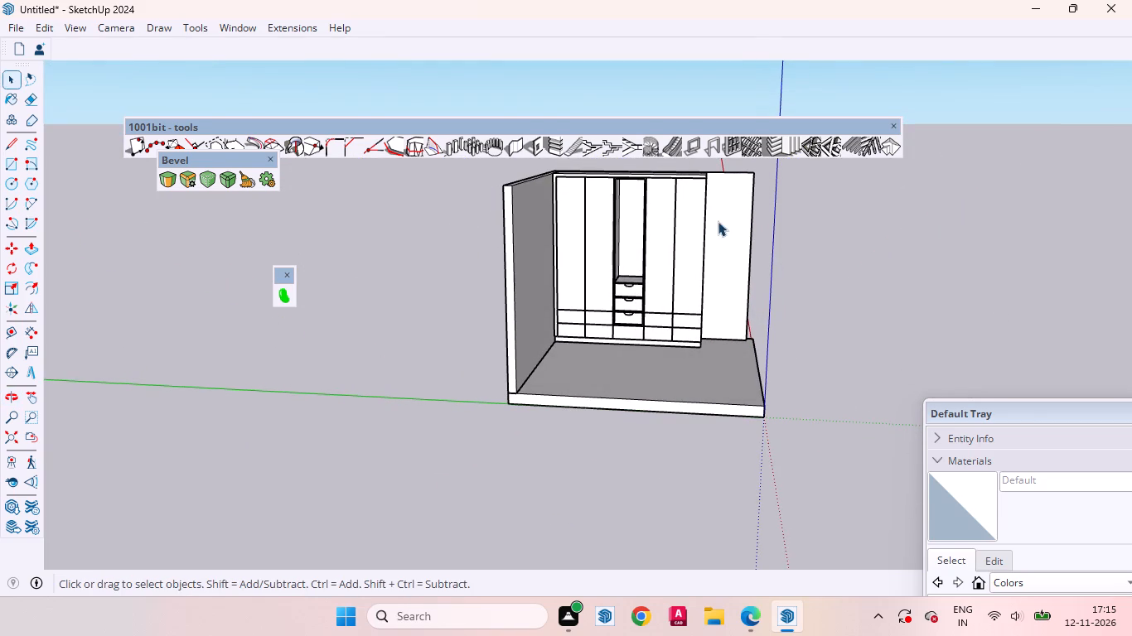
Open the Lightbeans Textures Library at full size and search its materials for "laminates".
{"action": "left_click", "coordinate": [282, 299]}
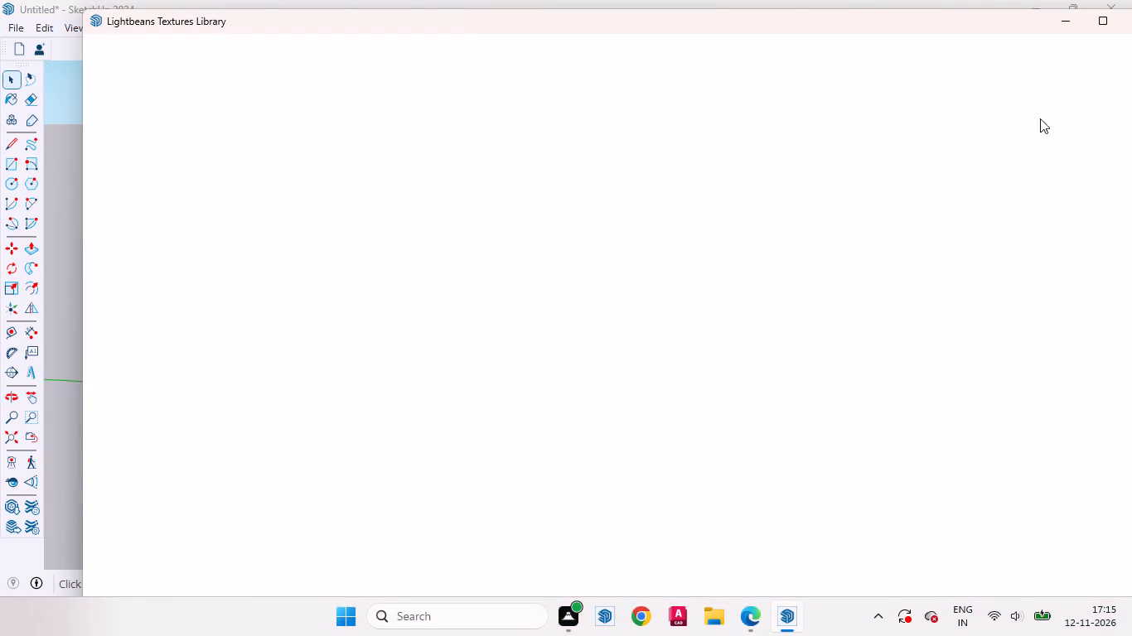
{"action": "left_click", "coordinate": [1106, 20]}
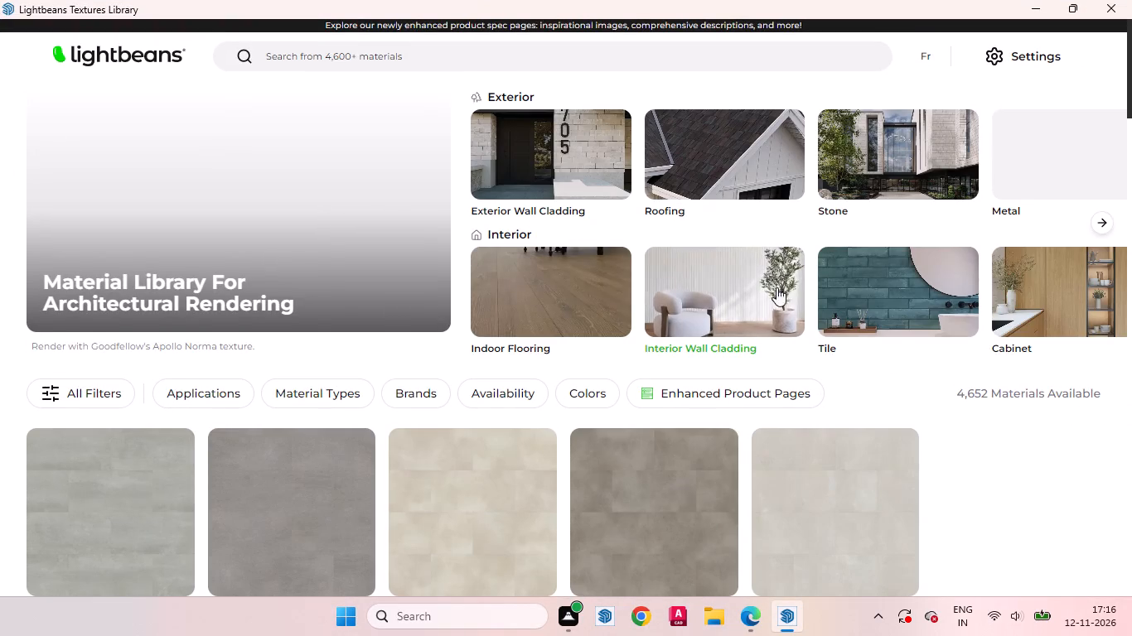
{"action": "left_click", "coordinate": [422, 48]}
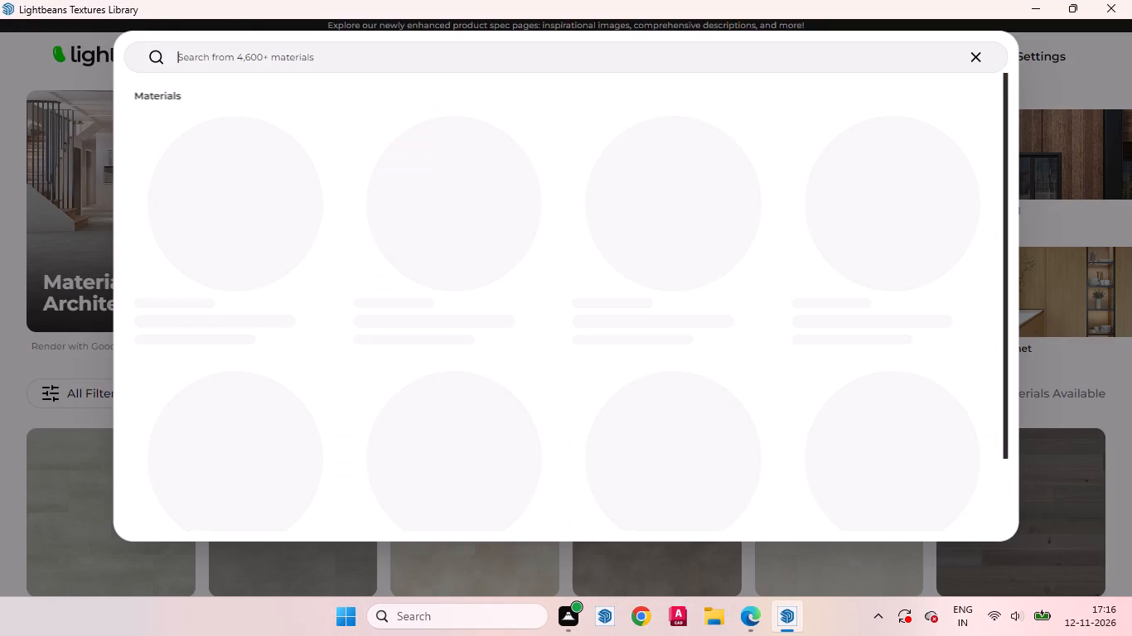
{"action": "type", "text": "laminates"}
{"action": "key", "text": "shift+Return"}
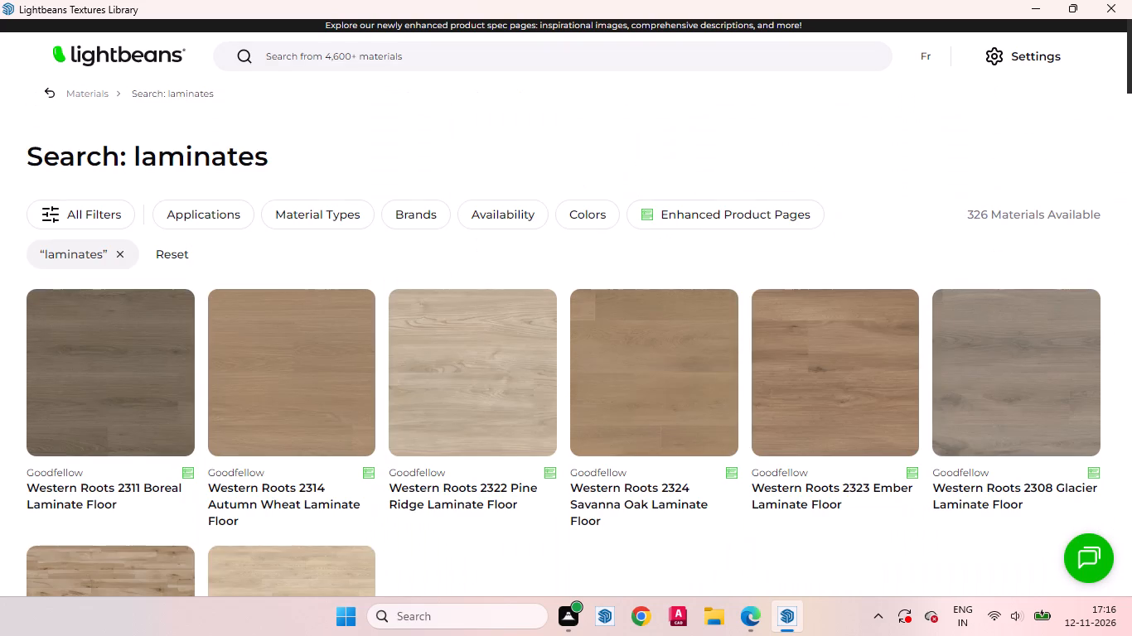
Browse the laminate materials and download the Olon Suede Stone VT00 Laminate.
{"action": "scroll", "coordinate": [513, 248], "scroll_direction": "down", "scroll_amount": 3}
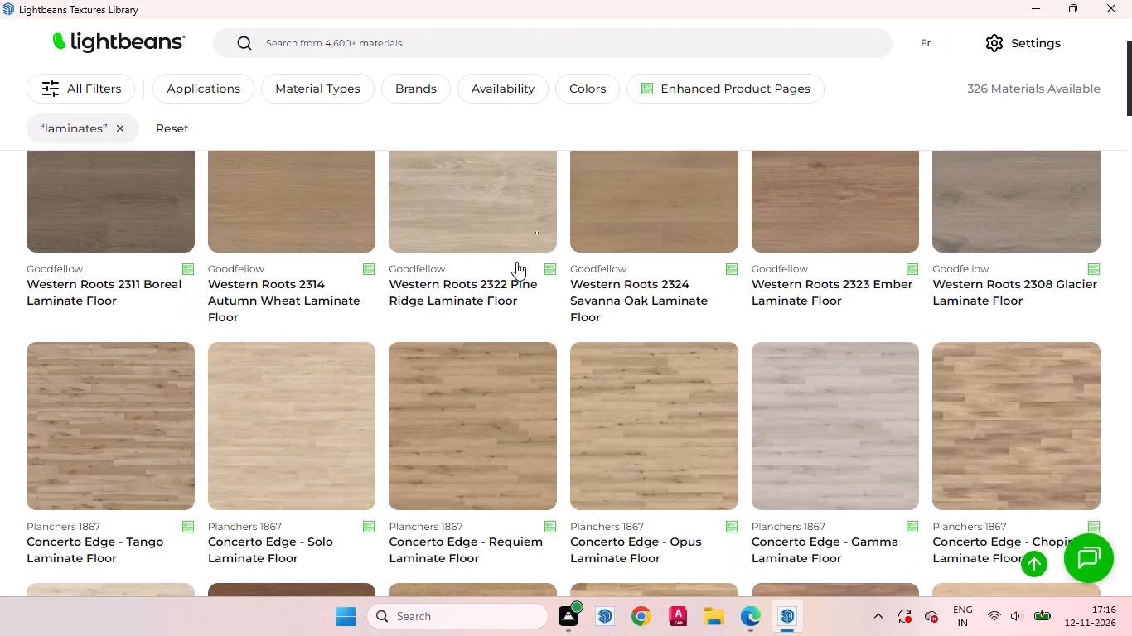
{"action": "scroll", "coordinate": [520, 265], "scroll_direction": "down", "scroll_amount": 2}
{"action": "scroll", "coordinate": [520, 269], "scroll_direction": "up", "scroll_amount": 1}
{"action": "scroll", "coordinate": [520, 270], "scroll_direction": "down", "scroll_amount": 13}
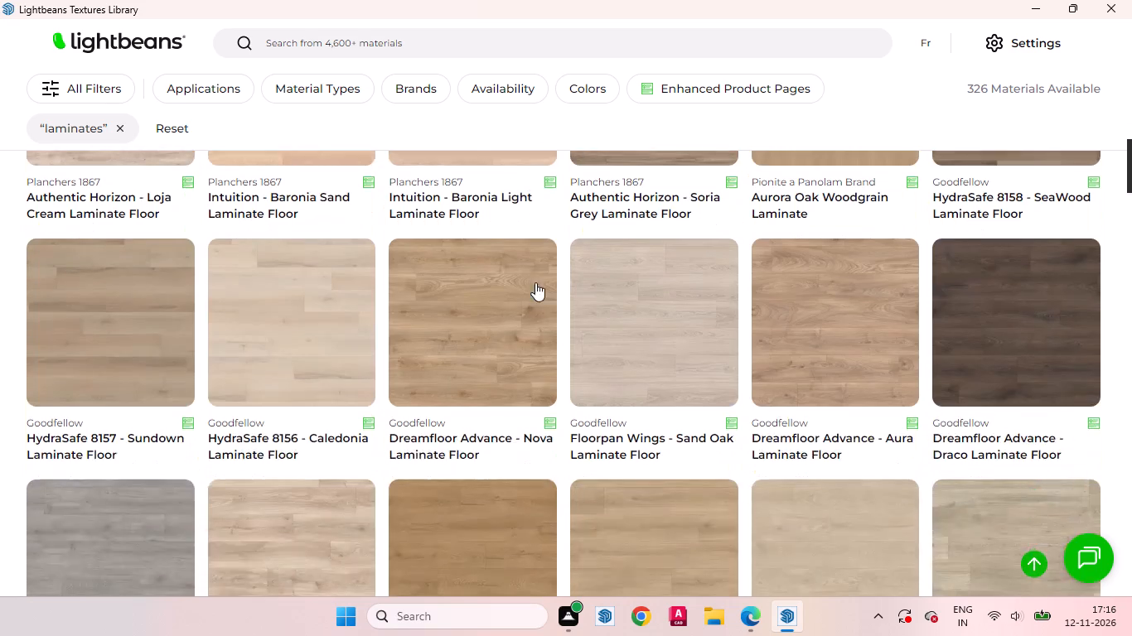
{"action": "scroll", "coordinate": [535, 282], "scroll_direction": "down", "scroll_amount": 10}
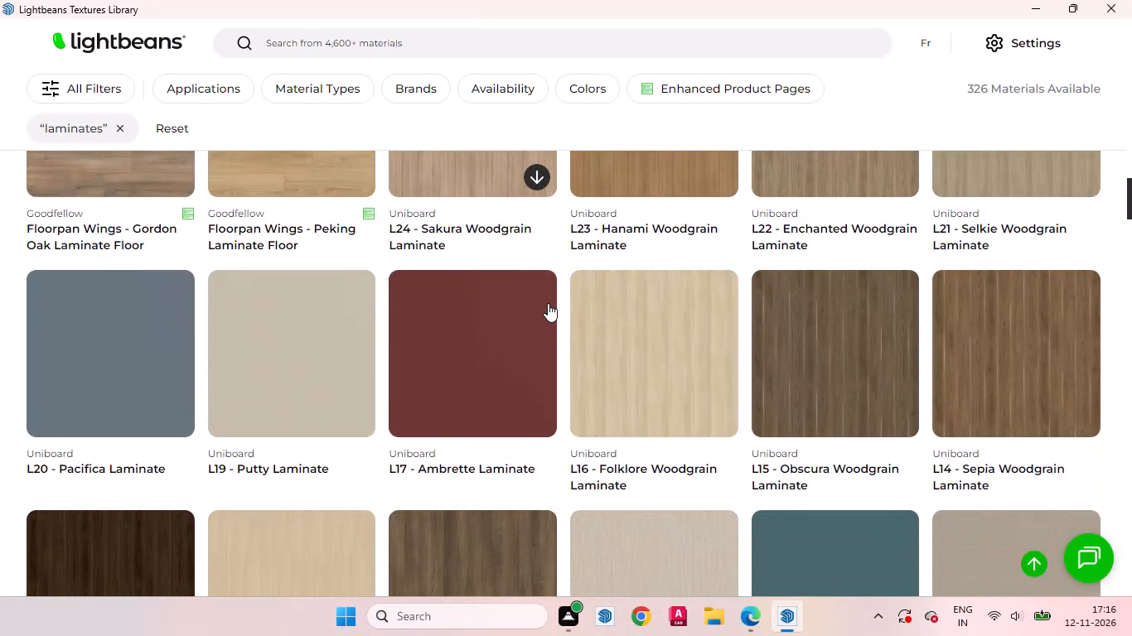
{"action": "scroll", "coordinate": [549, 302], "scroll_direction": "down", "scroll_amount": 1}
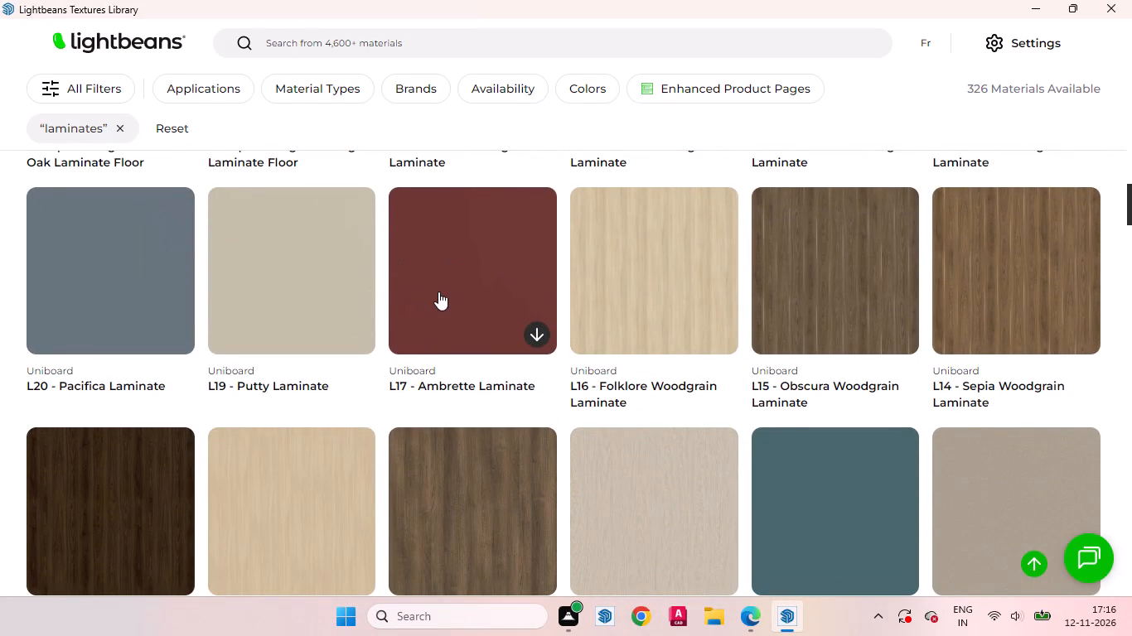
{"action": "scroll", "coordinate": [467, 243], "scroll_direction": "down", "scroll_amount": 5}
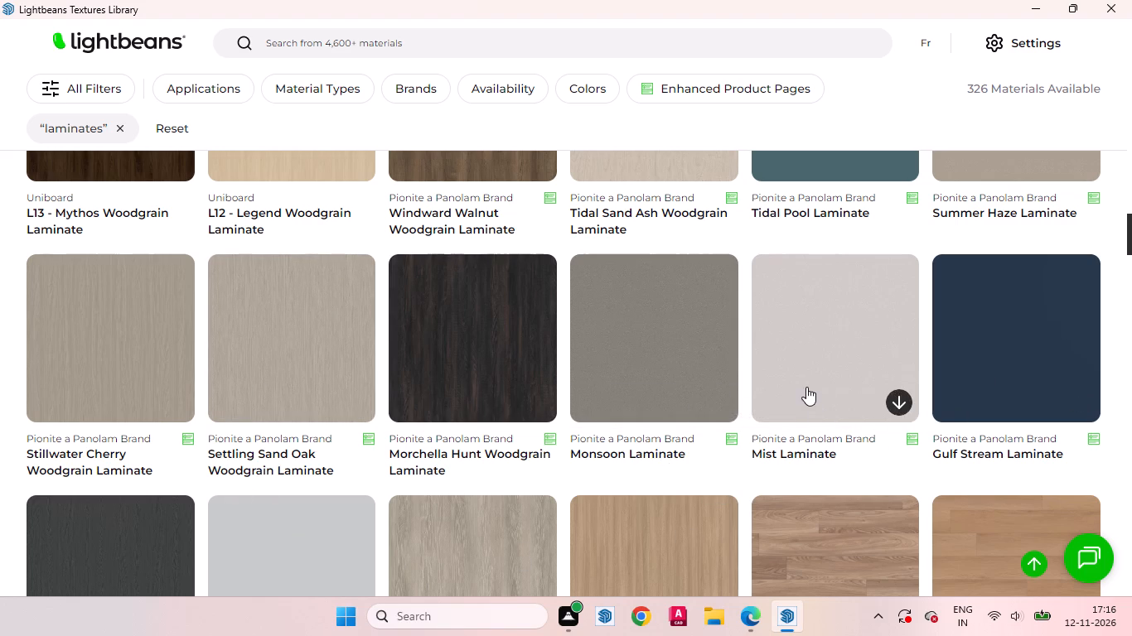
{"action": "scroll", "coordinate": [837, 272], "scroll_direction": "up", "scroll_amount": 2}
{"action": "scroll", "coordinate": [836, 279], "scroll_direction": "down", "scroll_amount": 3}
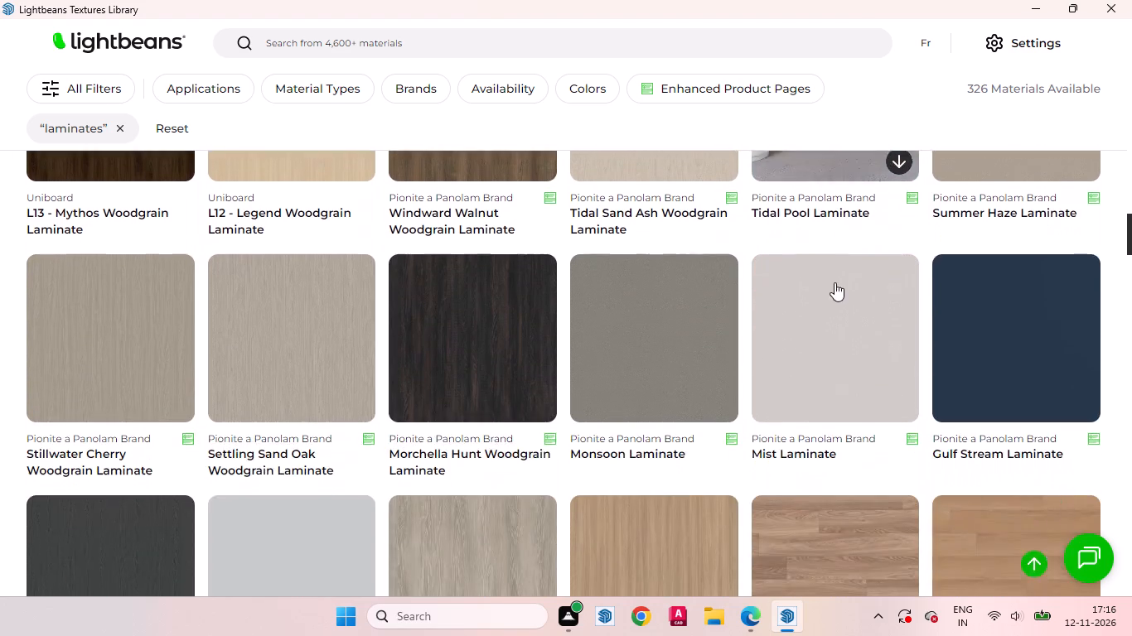
{"action": "scroll", "coordinate": [834, 282], "scroll_direction": "down", "scroll_amount": 13}
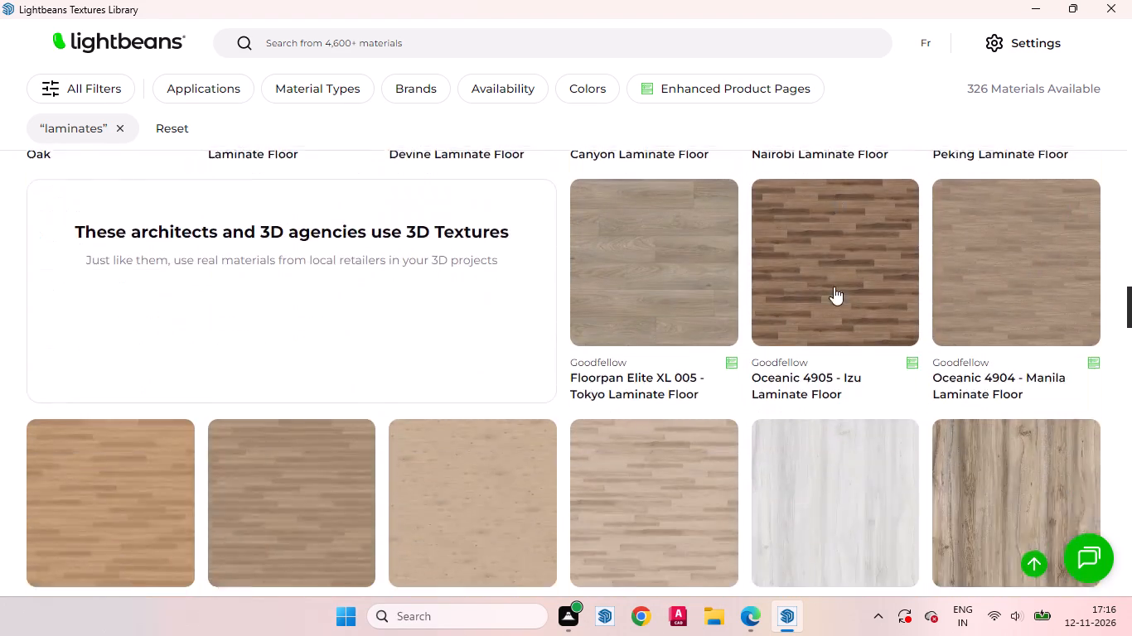
{"action": "scroll", "coordinate": [834, 287], "scroll_direction": "down", "scroll_amount": 7}
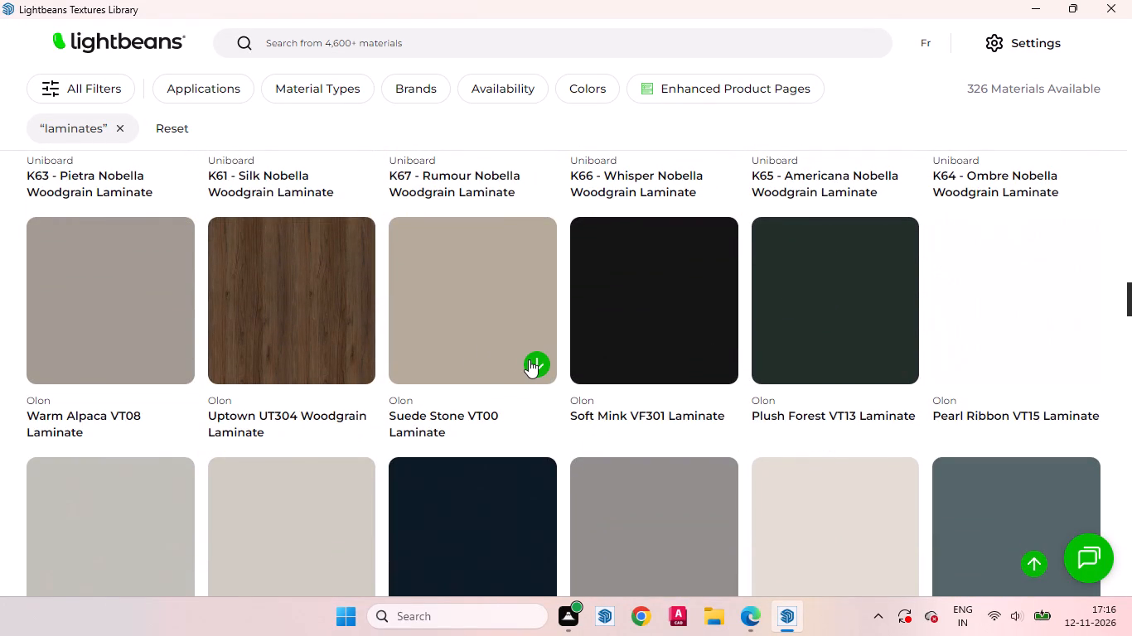
{"action": "left_click", "coordinate": [529, 359]}
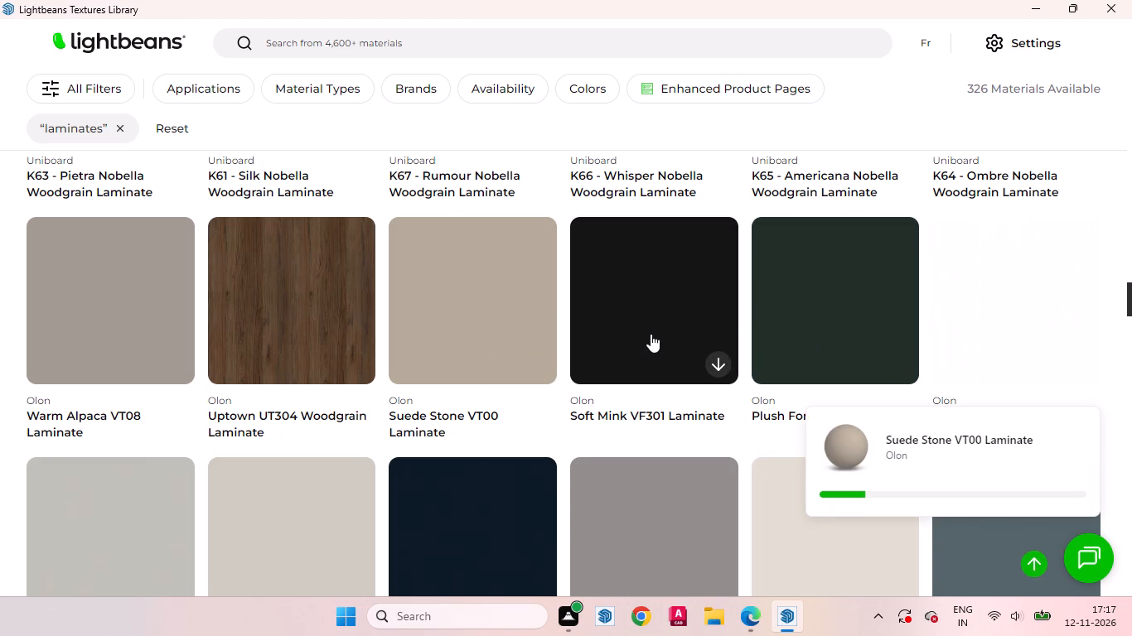
Look through more of the Olon and Tafisa laminates in the search results.
{"action": "scroll", "coordinate": [647, 334], "scroll_direction": "down", "scroll_amount": 4}
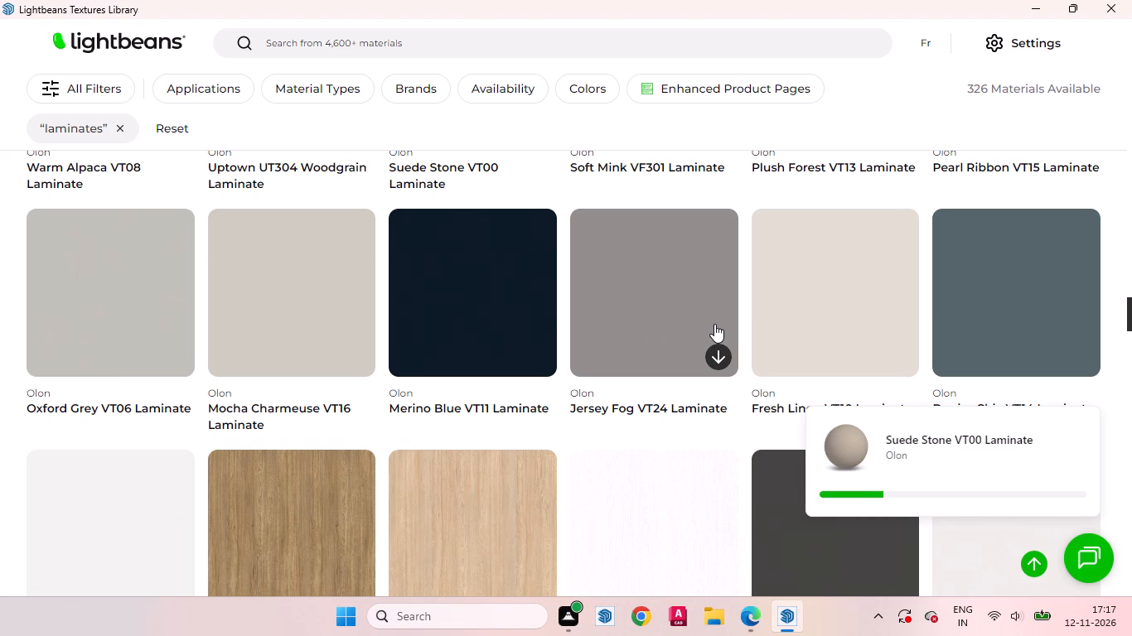
{"action": "scroll", "coordinate": [588, 343], "scroll_direction": "down", "scroll_amount": 3}
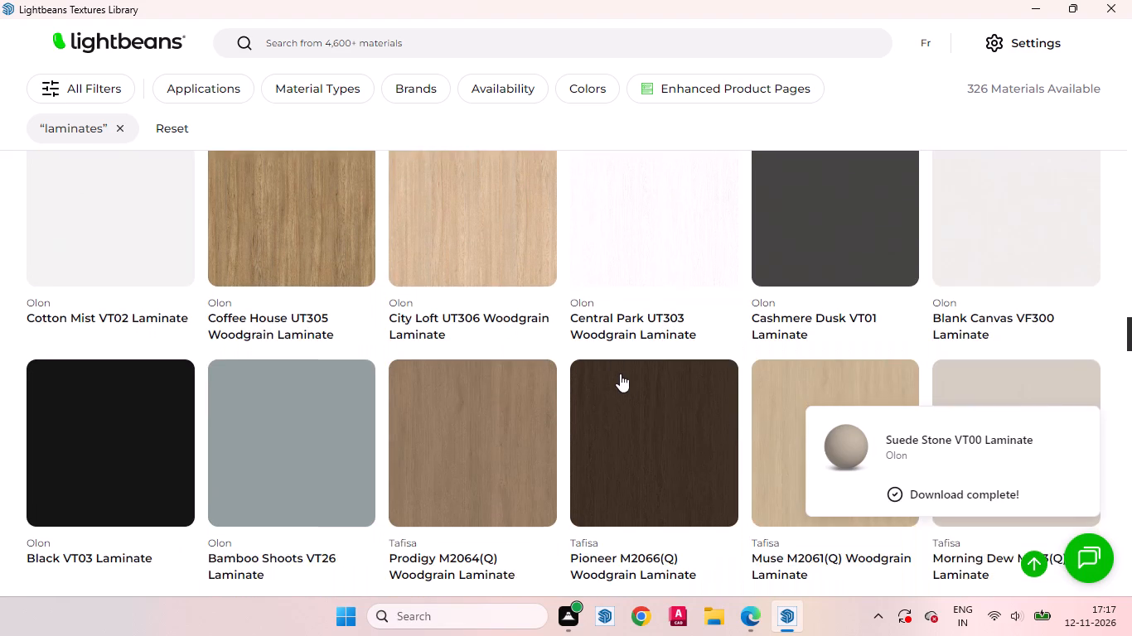
{"action": "scroll", "coordinate": [625, 378], "scroll_direction": "down", "scroll_amount": 3}
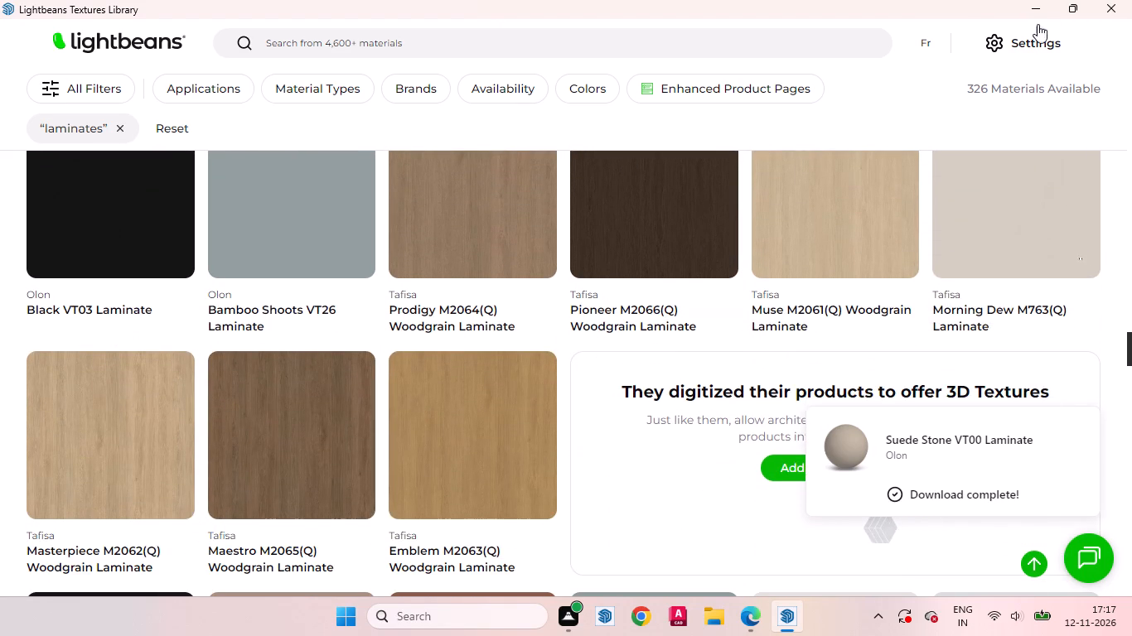
Return to the SketchUp model and paint the room's side wall with the Olon-Suede-Stone-VT00-1K material.
{"action": "left_click", "coordinate": [1030, 7]}
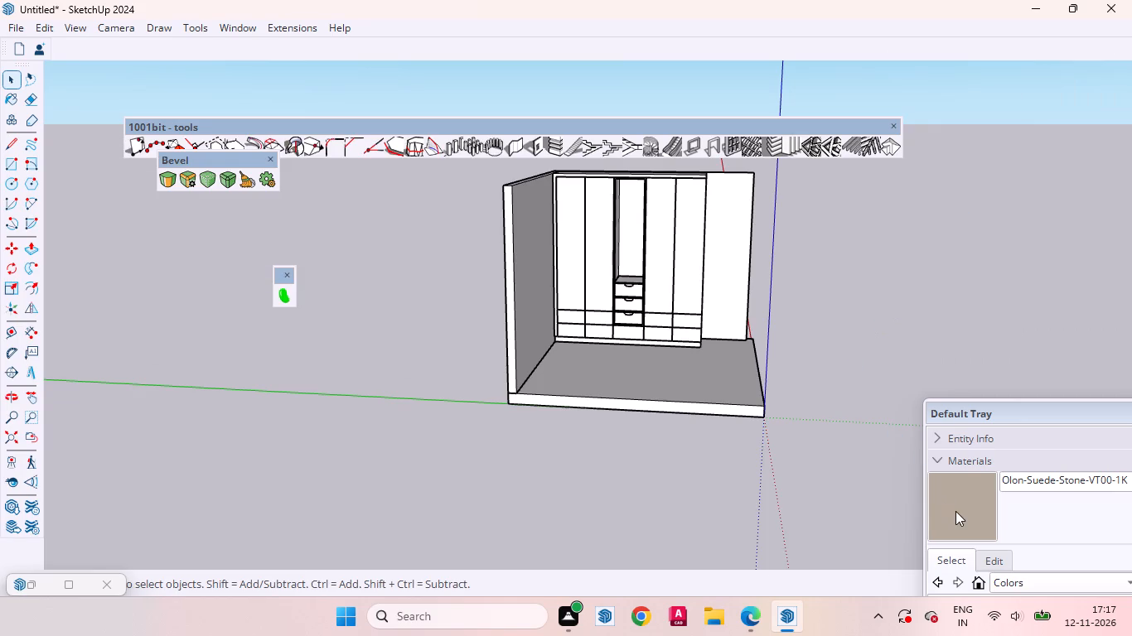
{"action": "left_click", "coordinate": [955, 511]}
{"action": "scroll", "coordinate": [667, 338], "scroll_direction": "up", "scroll_amount": 12}
{"action": "scroll", "coordinate": [576, 339], "scroll_direction": "down", "scroll_amount": 4}
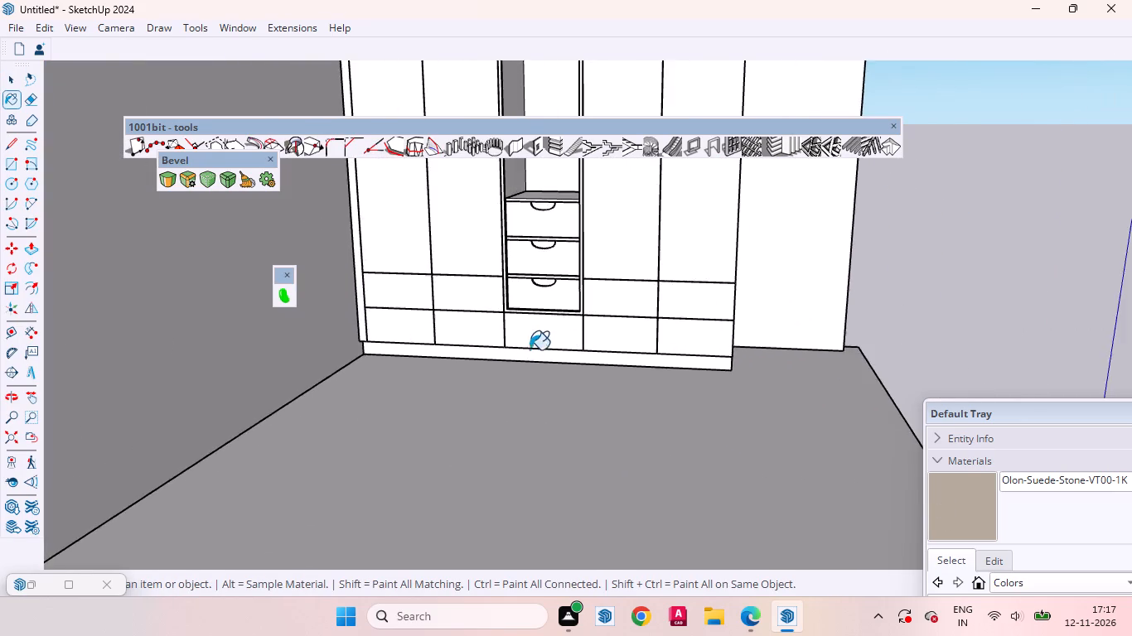
{"action": "scroll", "coordinate": [530, 349], "scroll_direction": "down", "scroll_amount": 4}
{"action": "scroll", "coordinate": [322, 349], "scroll_direction": "up", "scroll_amount": 3}
{"action": "left_click", "coordinate": [317, 344]}
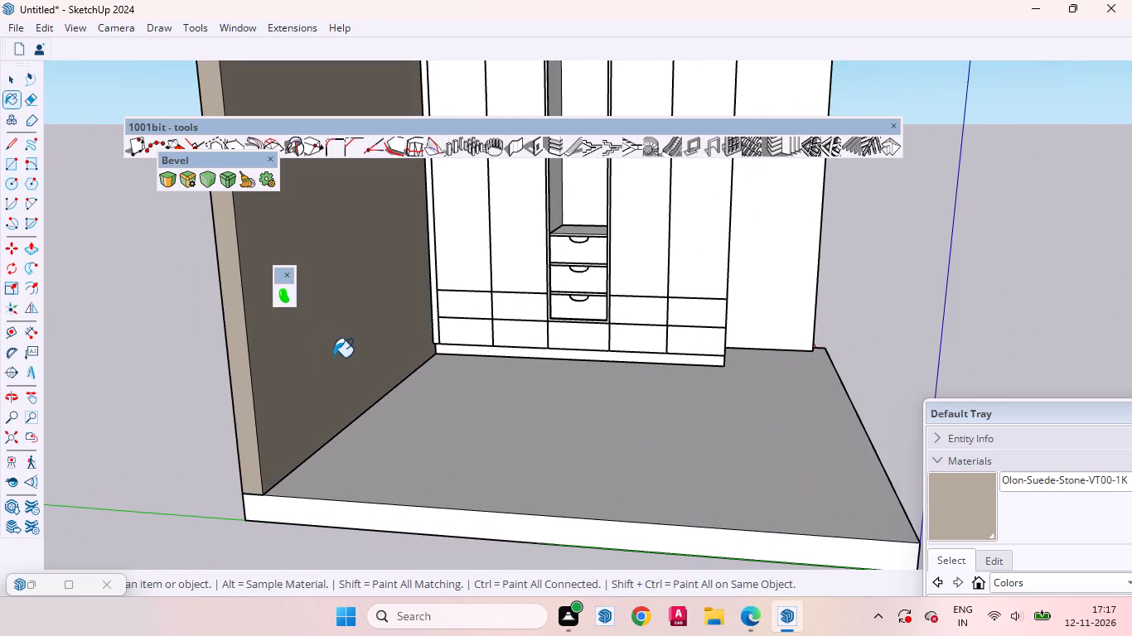
{"action": "middle_click_drag", "start_coordinate": [333, 357], "coordinate": [103, 354]}
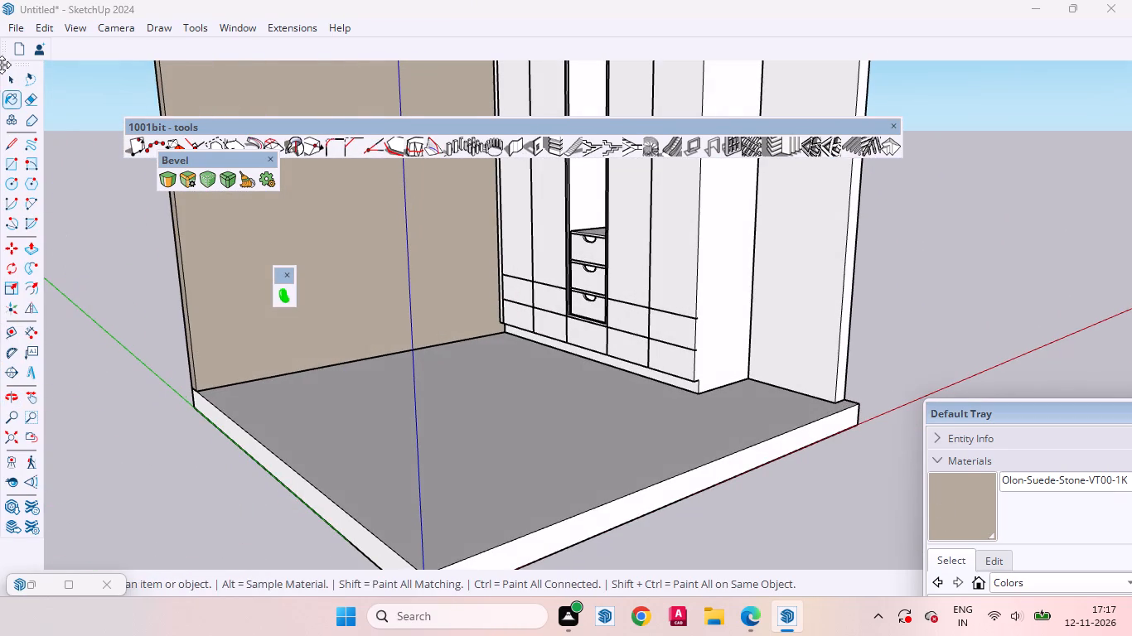
{"action": "left_click", "coordinate": [7, 77]}
Examine the painted side wall by opening its group and selecting its inner face, and exit the group.
{"action": "scroll", "coordinate": [603, 397], "scroll_direction": "down", "scroll_amount": 4}
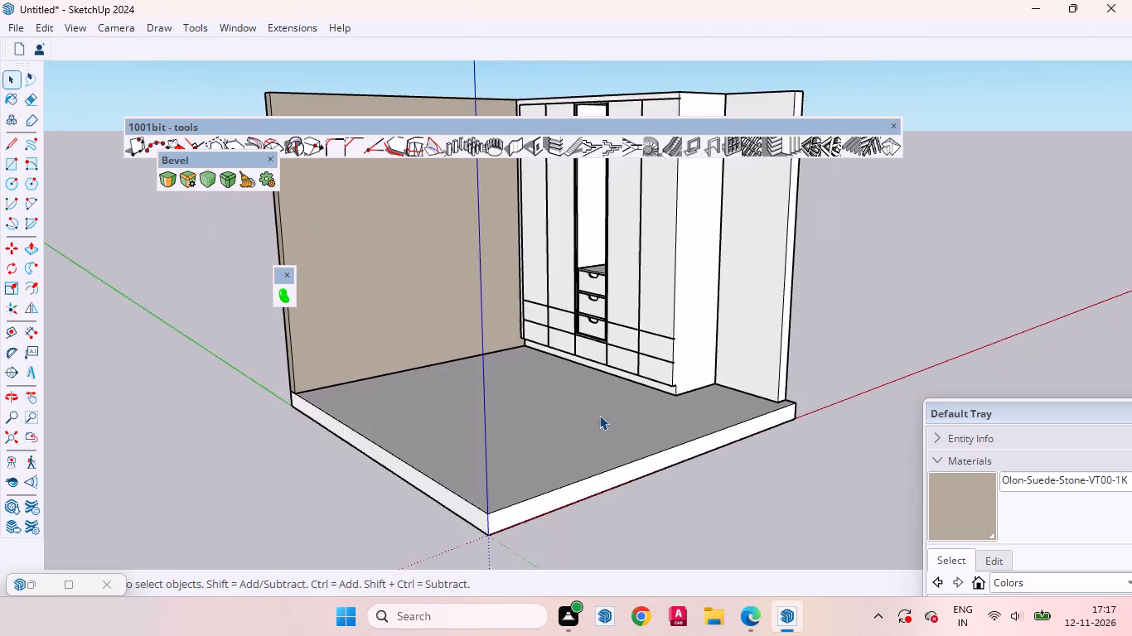
{"action": "scroll", "coordinate": [599, 415], "scroll_direction": "down", "scroll_amount": 3}
{"action": "scroll", "coordinate": [481, 247], "scroll_direction": "up", "scroll_amount": 8}
{"action": "middle_click_drag", "start_coordinate": [447, 265], "coordinate": [292, 243]}
{"action": "left_click", "coordinate": [454, 295]}
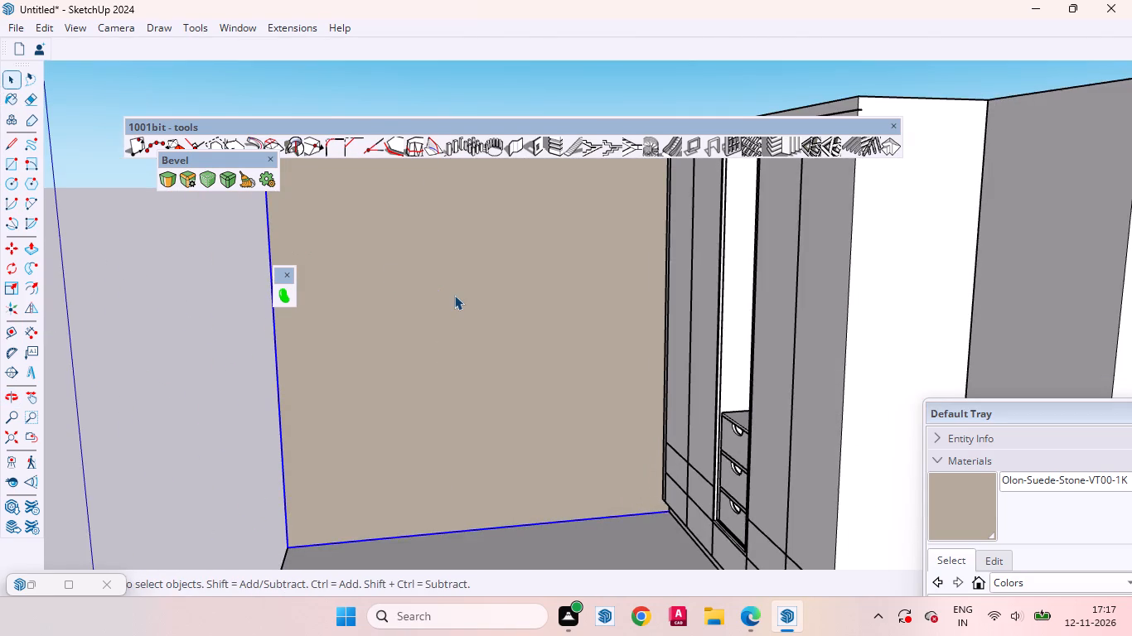
{"action": "double_click", "coordinate": [454, 295]}
{"action": "left_click_drag", "start_coordinate": [452, 316], "coordinate": [474, 301]}
{"action": "left_click", "coordinate": [474, 301]}
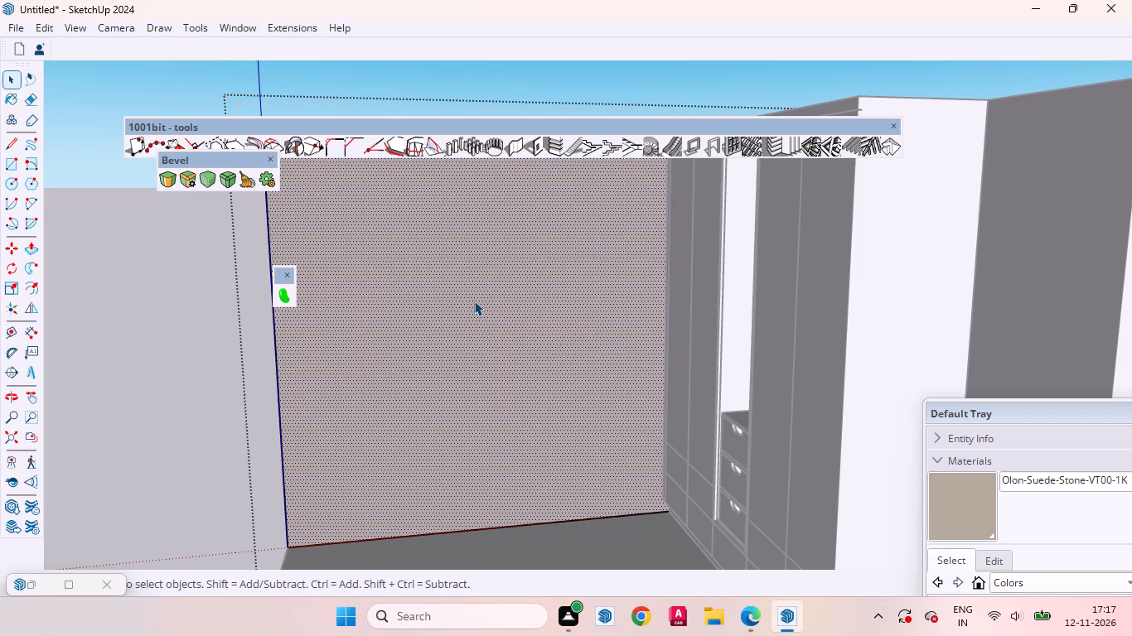
{"action": "scroll", "coordinate": [520, 223], "scroll_direction": "down", "scroll_amount": 9}
{"action": "left_click", "coordinate": [331, 423]}
{"action": "scroll", "coordinate": [461, 231], "scroll_direction": "up", "scroll_amount": 7}
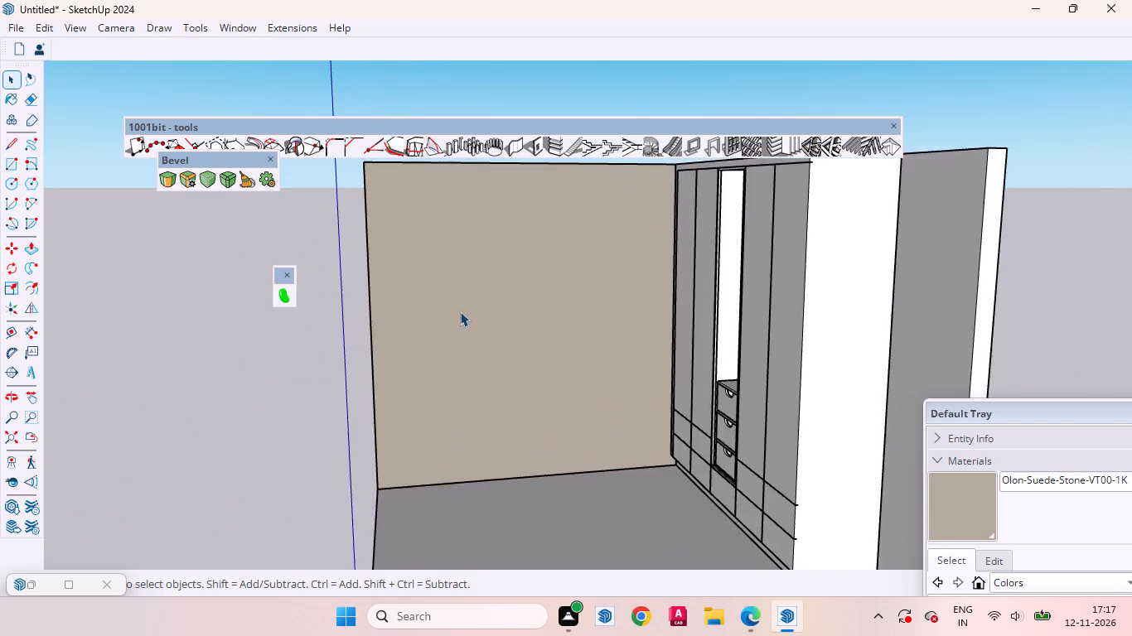
{"action": "middle_click_drag", "start_coordinate": [488, 324], "coordinate": [753, 304]}
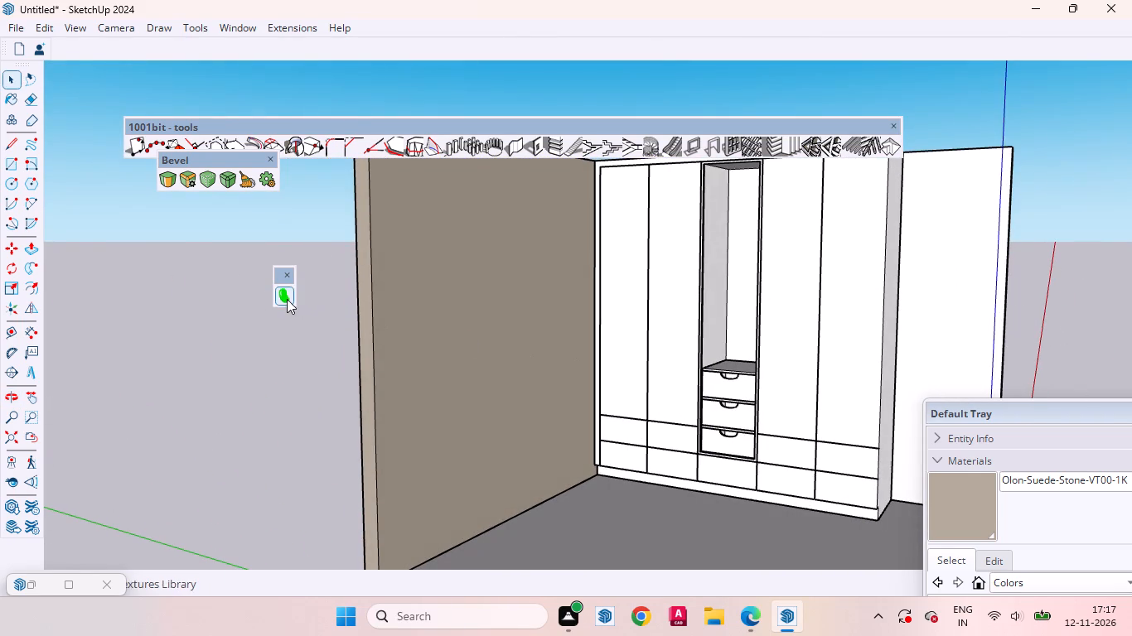
Reopen the Lightbeans Textures Library and examine the solid-colour and woodgrain laminates for a second finish.
{"action": "left_click", "coordinate": [287, 299]}
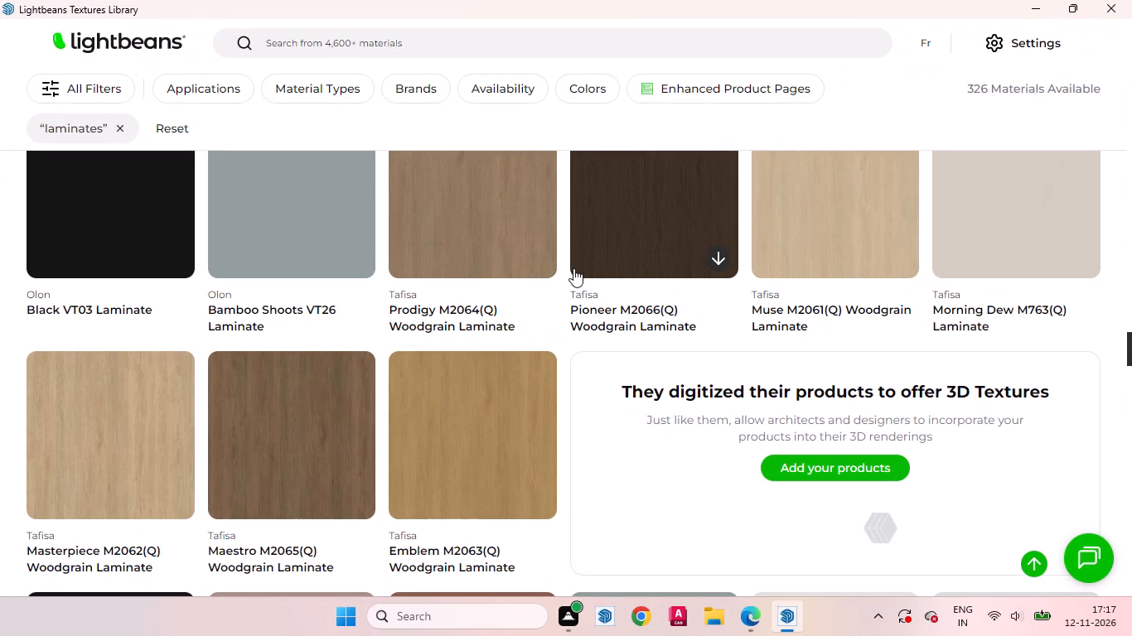
{"action": "scroll", "coordinate": [647, 329], "scroll_direction": "down", "scroll_amount": 1}
{"action": "scroll", "coordinate": [647, 330], "scroll_direction": "up", "scroll_amount": 5}
{"action": "scroll", "coordinate": [656, 325], "scroll_direction": "down", "scroll_amount": 1}
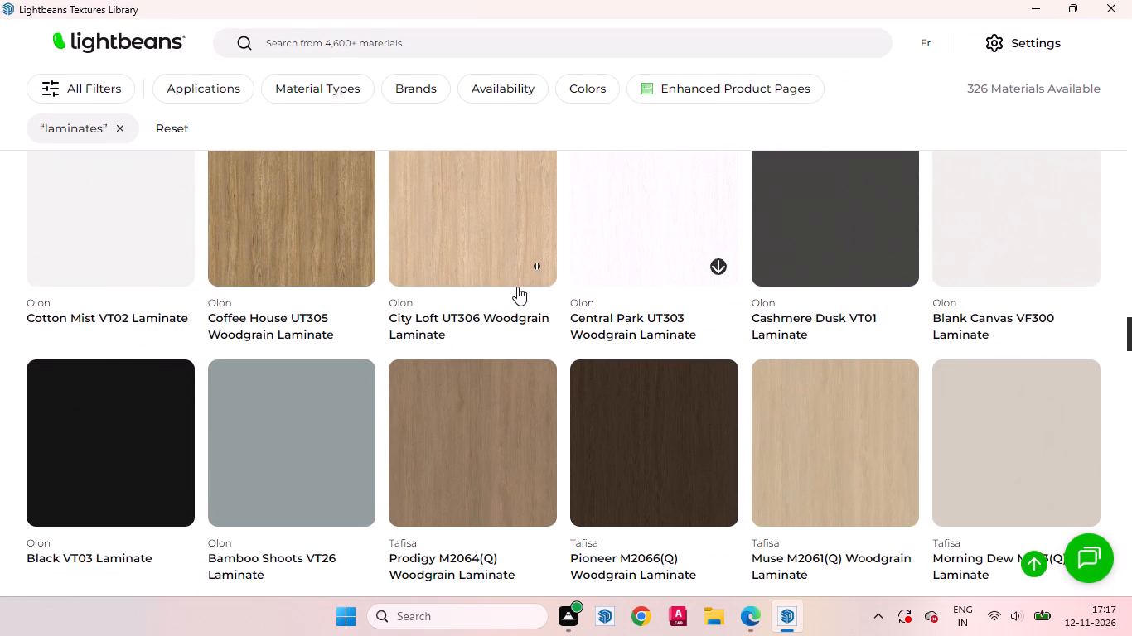
{"action": "scroll", "coordinate": [518, 282], "scroll_direction": "down", "scroll_amount": 4}
{"action": "scroll", "coordinate": [414, 314], "scroll_direction": "up", "scroll_amount": 7}
{"action": "scroll", "coordinate": [354, 277], "scroll_direction": "down", "scroll_amount": 2}
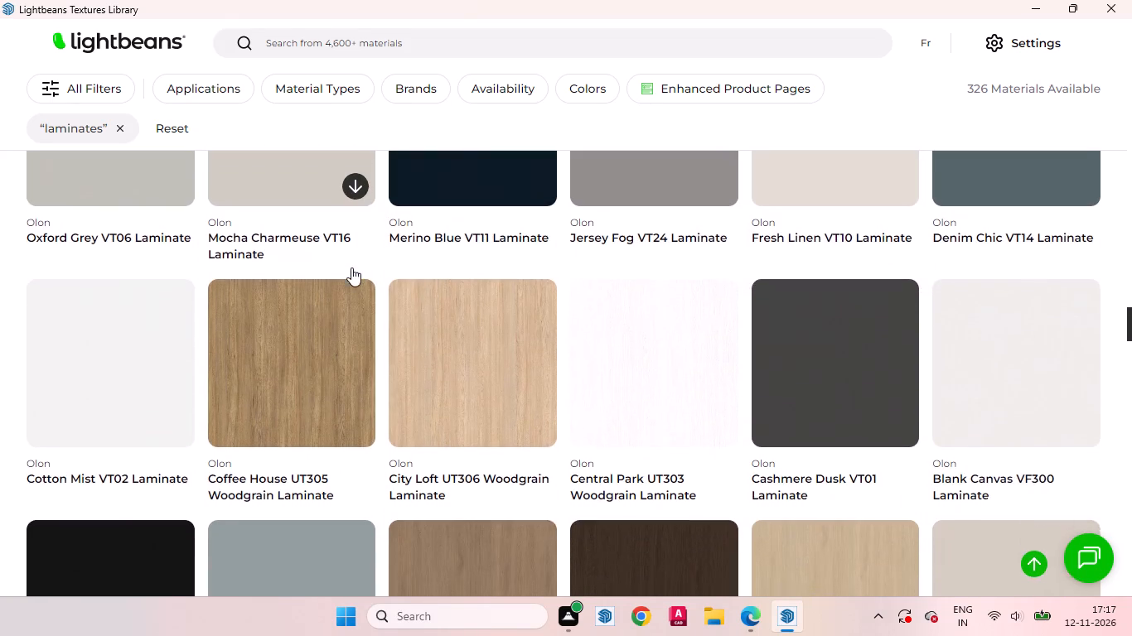
{"action": "scroll", "coordinate": [351, 267], "scroll_direction": "down", "scroll_amount": 1}
{"action": "scroll", "coordinate": [431, 296], "scroll_direction": "down", "scroll_amount": 4}
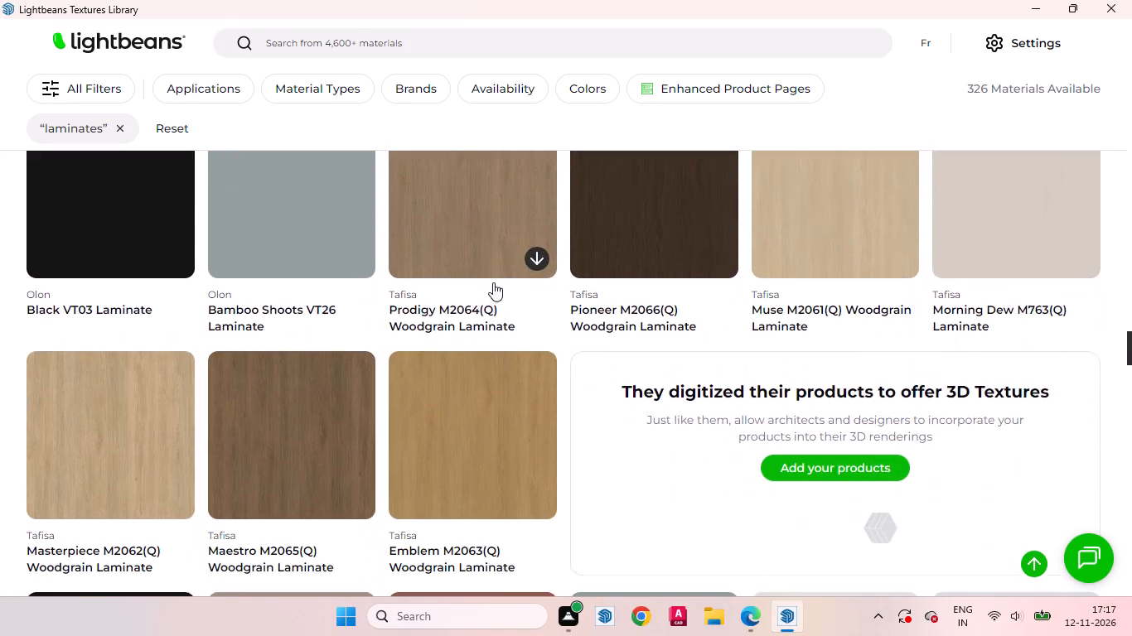
{"action": "scroll", "coordinate": [493, 282], "scroll_direction": "down", "scroll_amount": 5}
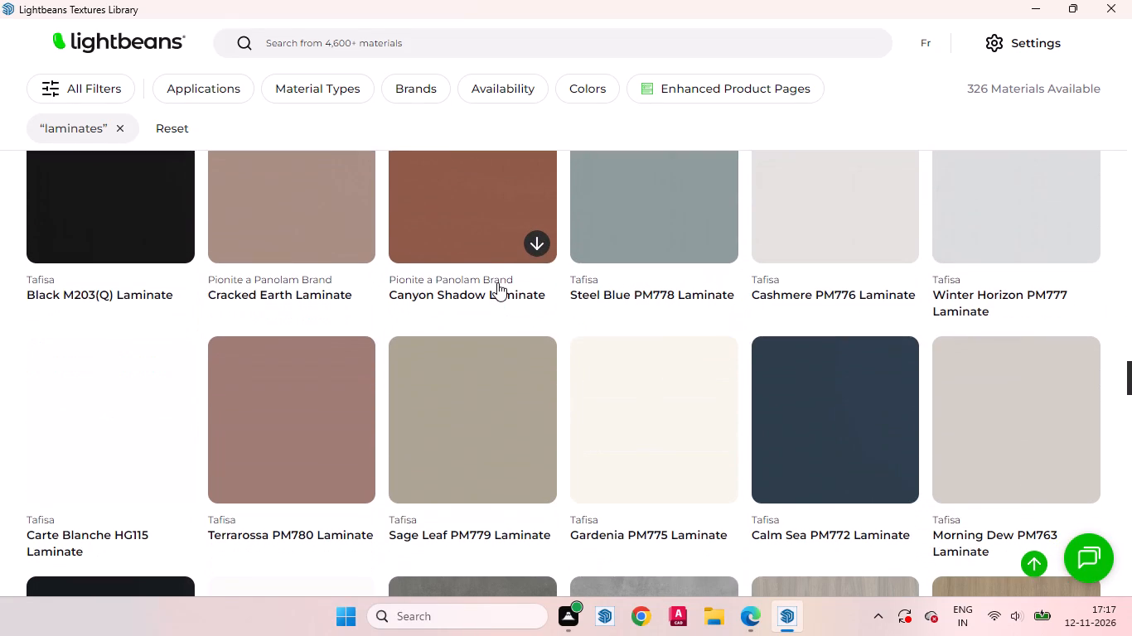
{"action": "scroll", "coordinate": [641, 301], "scroll_direction": "up", "scroll_amount": 1}
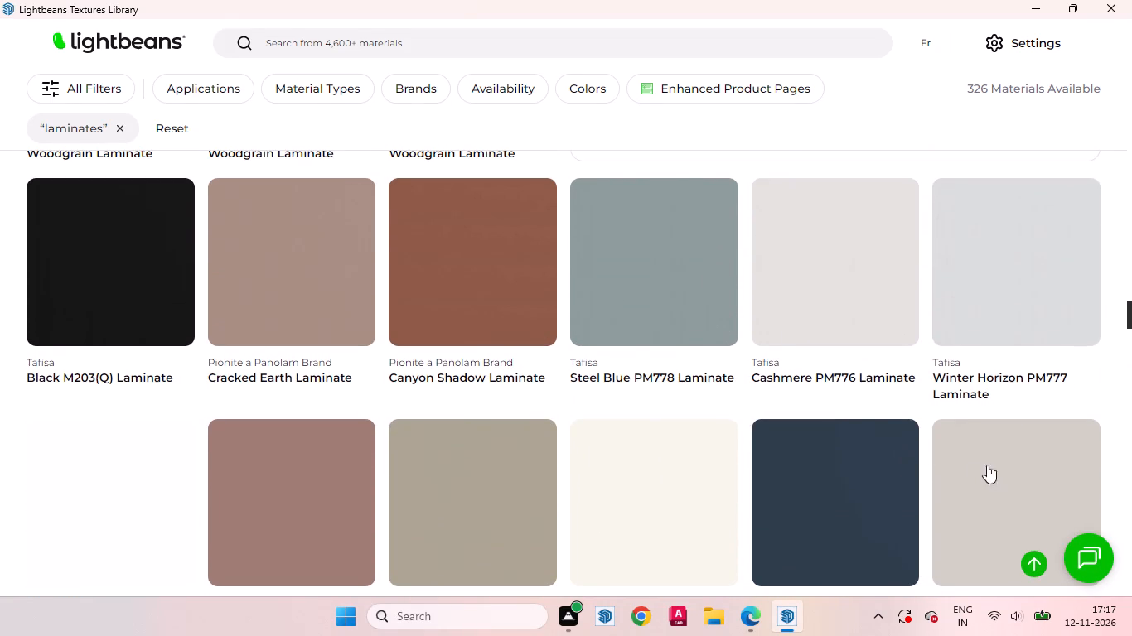
{"action": "scroll", "coordinate": [394, 249], "scroll_direction": "down", "scroll_amount": 6}
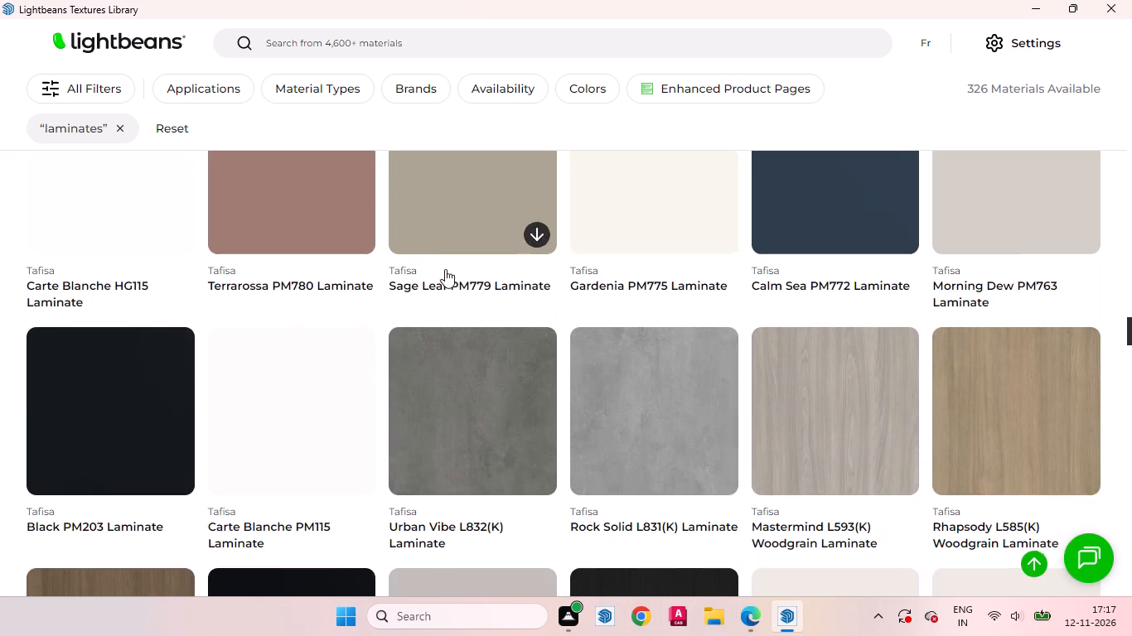
{"action": "scroll", "coordinate": [445, 269], "scroll_direction": "down", "scroll_amount": 3}
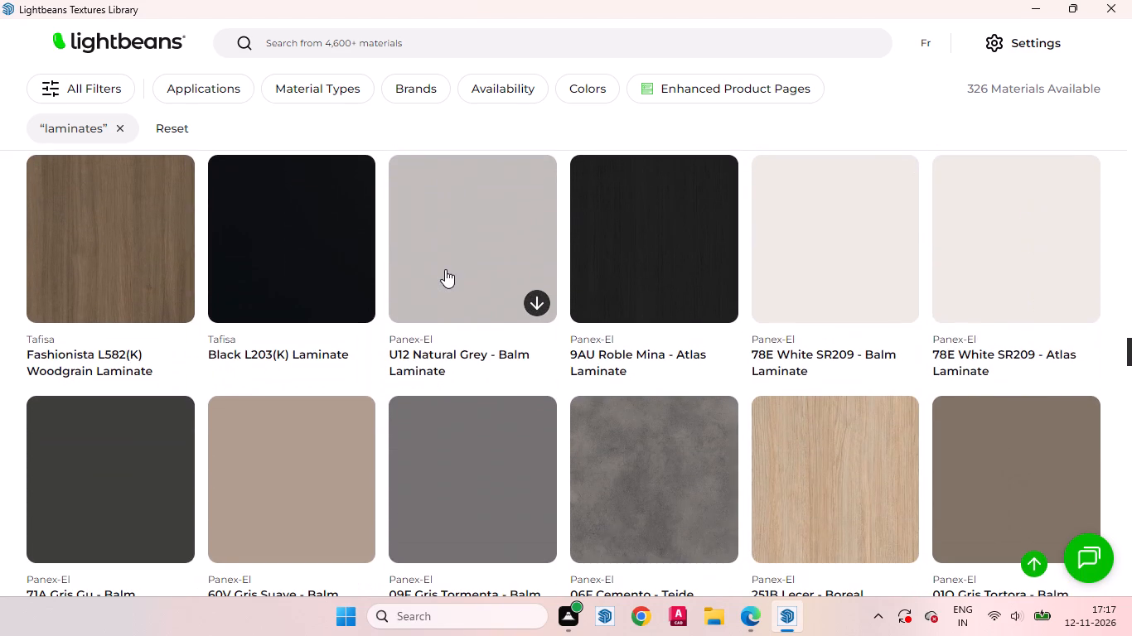
{"action": "scroll", "coordinate": [445, 269], "scroll_direction": "down", "scroll_amount": 1}
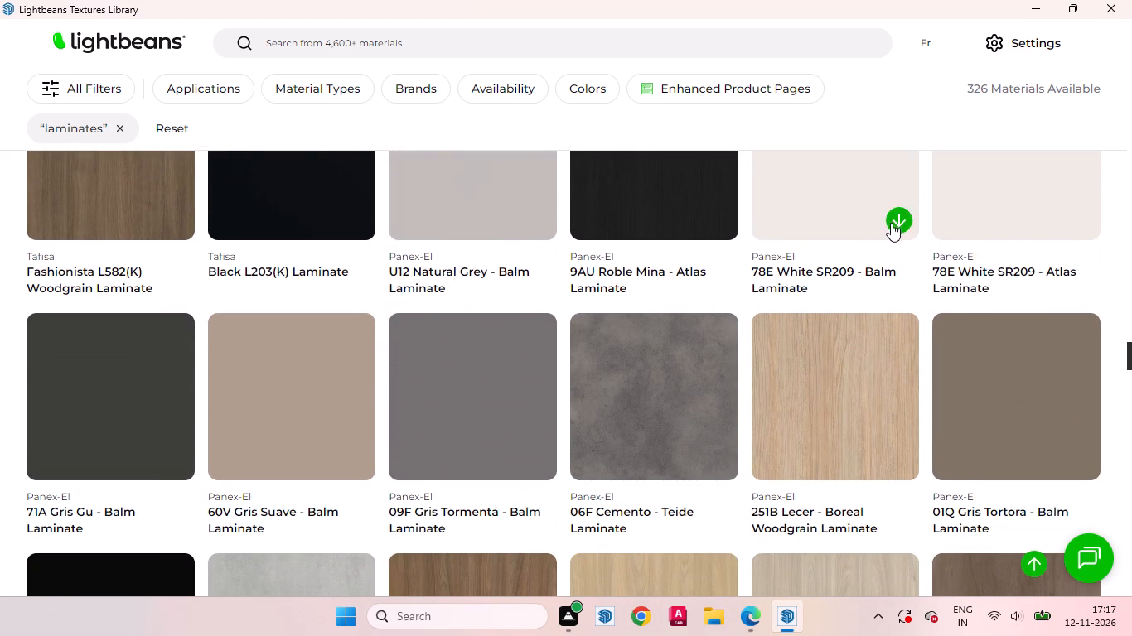
{"action": "scroll", "coordinate": [762, 245], "scroll_direction": "down", "scroll_amount": 11}
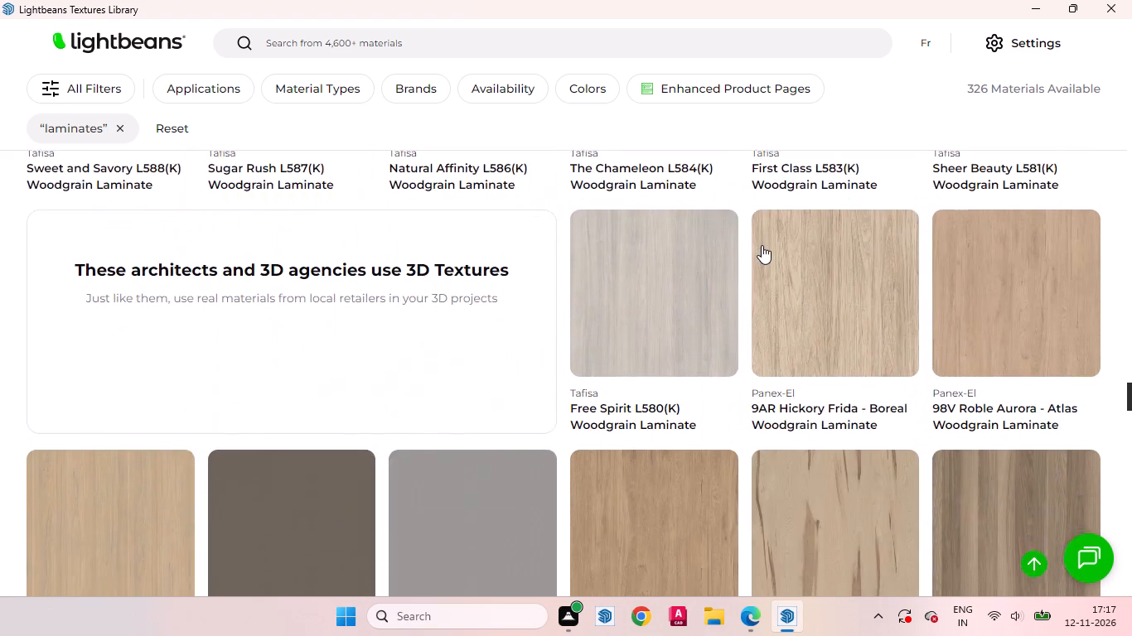
{"action": "scroll", "coordinate": [762, 245], "scroll_direction": "down", "scroll_amount": 9}
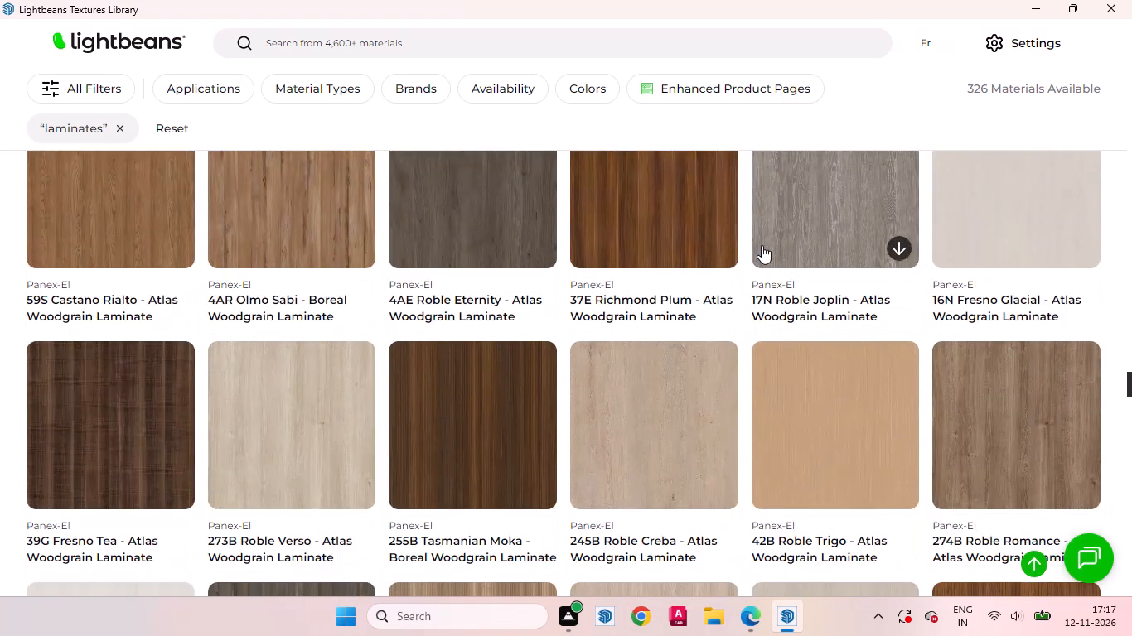
{"action": "scroll", "coordinate": [762, 245], "scroll_direction": "down", "scroll_amount": 7}
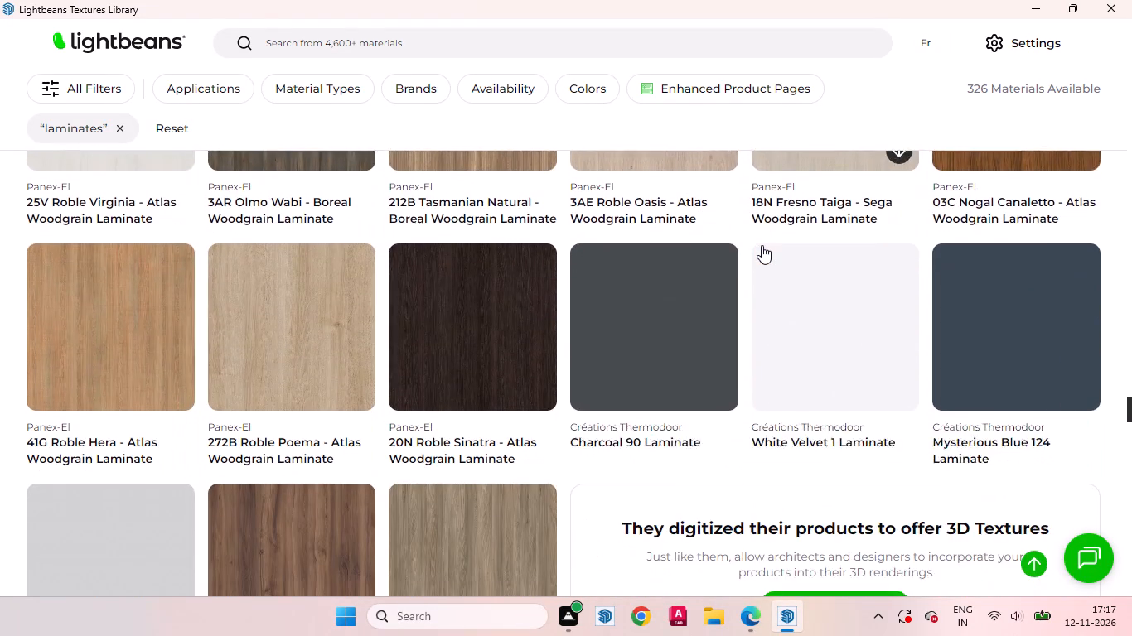
{"action": "scroll", "coordinate": [762, 245], "scroll_direction": "down", "scroll_amount": 7}
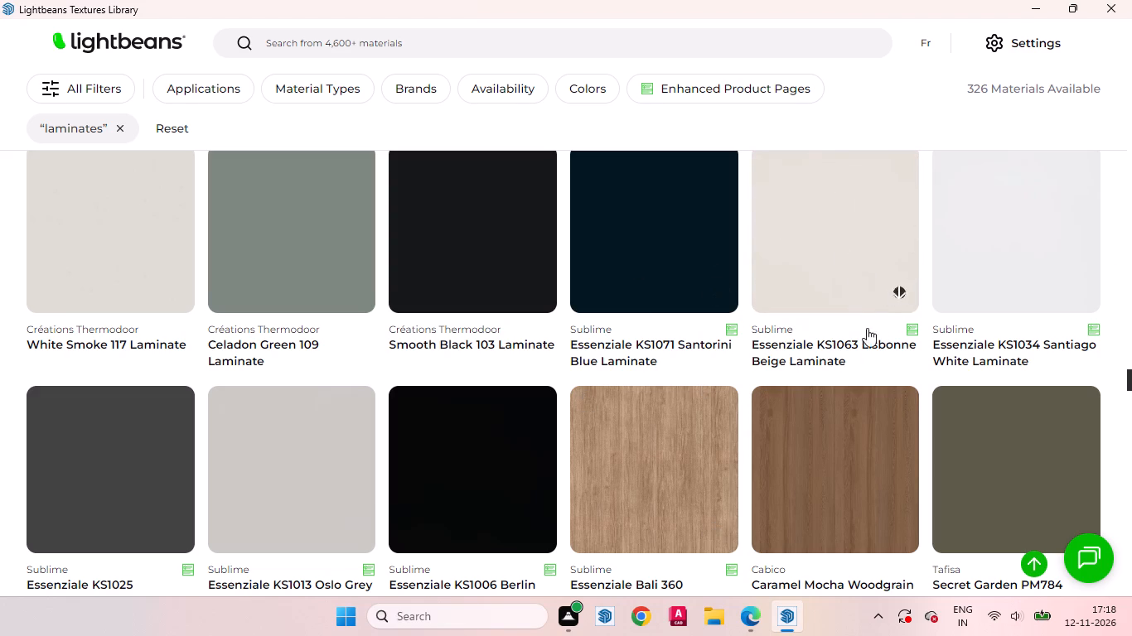
Recheck the Panex-El woodgrains, continue through the laminates, and download the Tafisa Cream Puff PM781 Laminate.
{"action": "scroll", "coordinate": [841, 327], "scroll_direction": "up", "scroll_amount": 2}
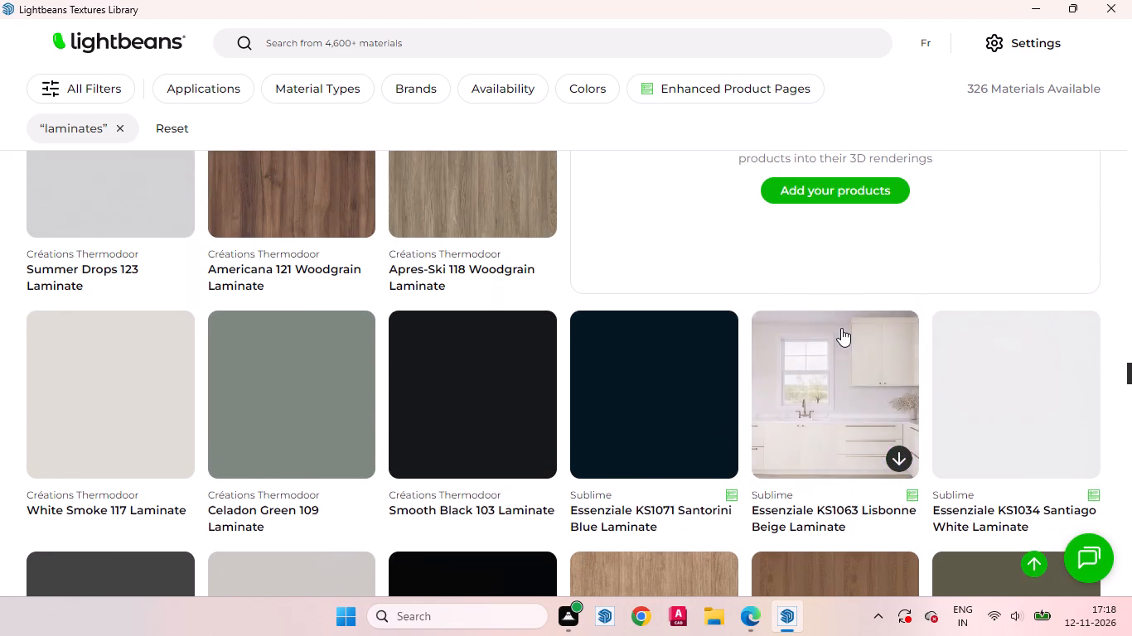
{"action": "scroll", "coordinate": [841, 328], "scroll_direction": "up", "scroll_amount": 12}
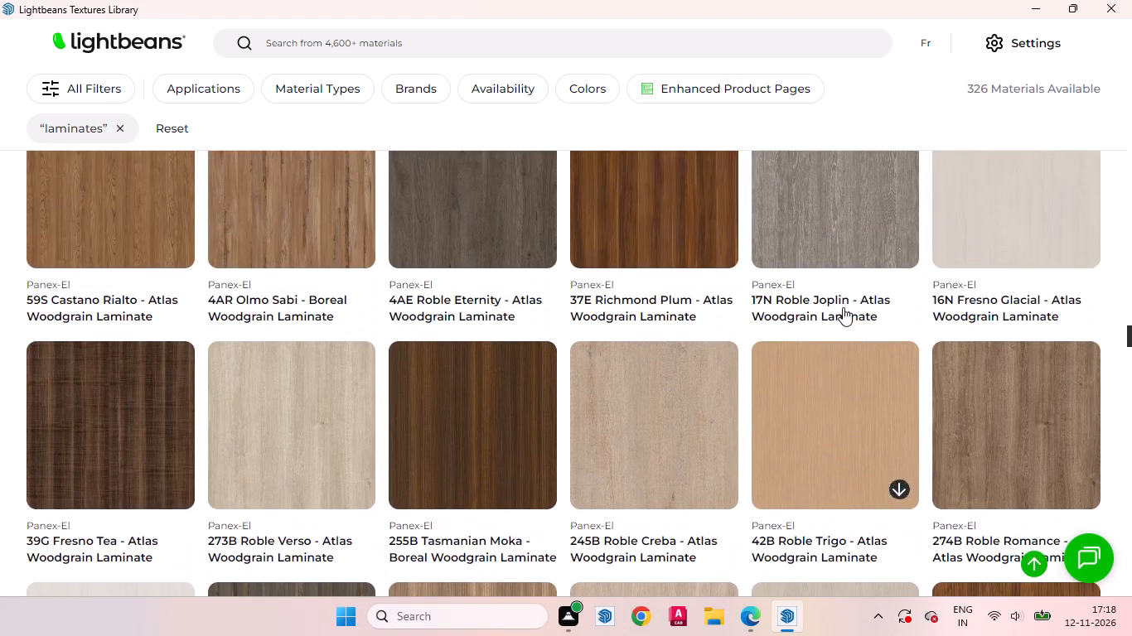
{"action": "scroll", "coordinate": [846, 235], "scroll_direction": "up", "scroll_amount": 2}
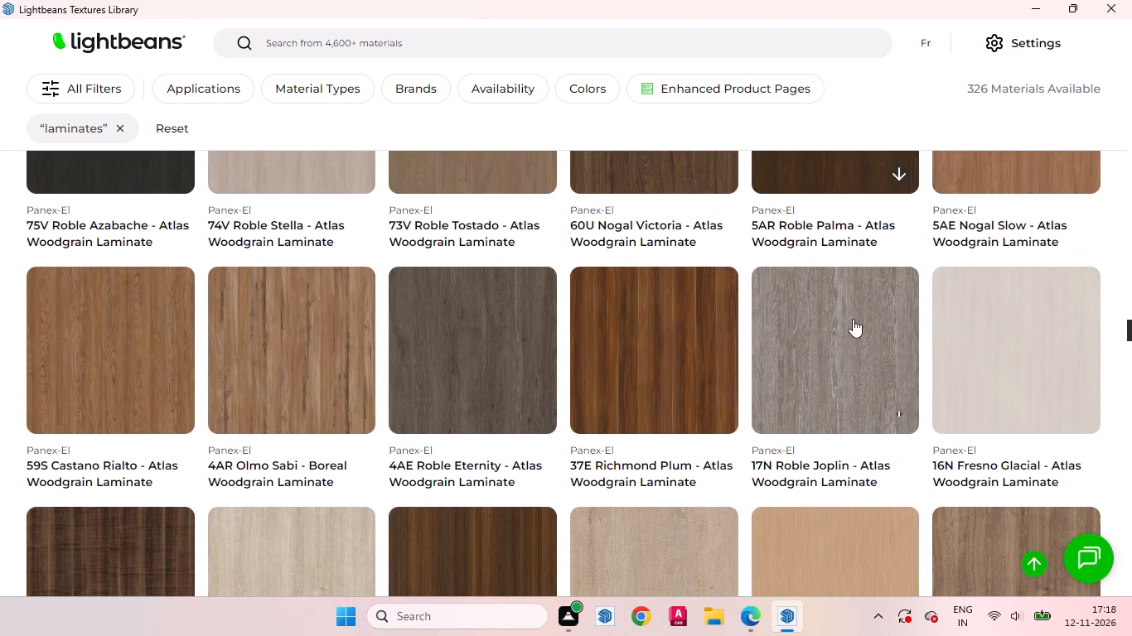
{"action": "scroll", "coordinate": [864, 318], "scroll_direction": "down", "scroll_amount": 8}
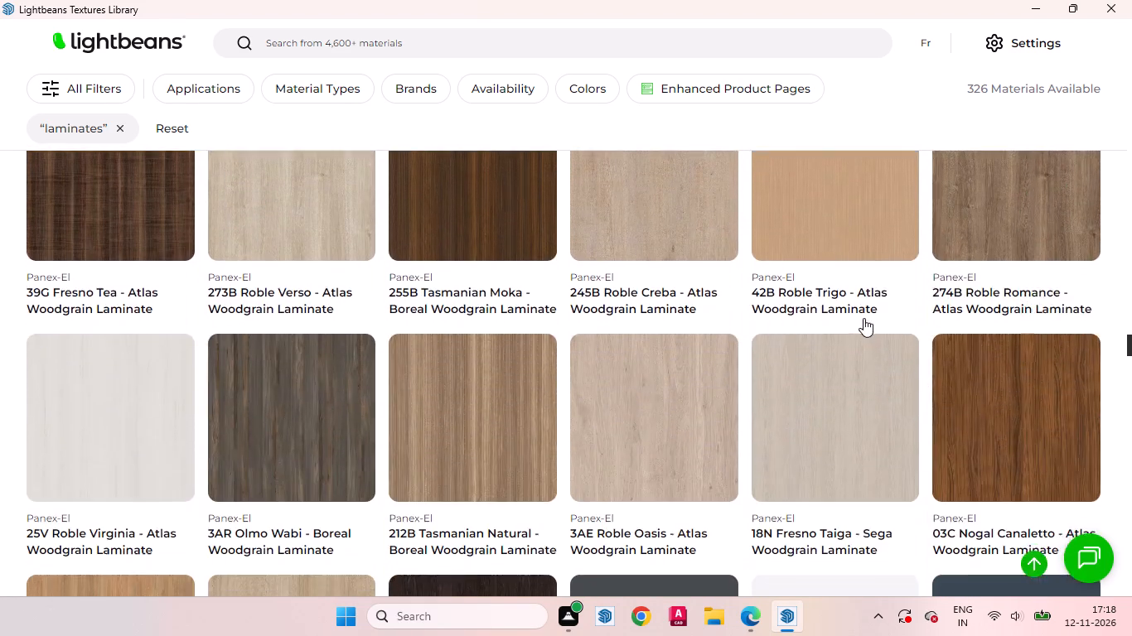
{"action": "scroll", "coordinate": [864, 318], "scroll_direction": "down", "scroll_amount": 7}
{"action": "scroll", "coordinate": [847, 316], "scroll_direction": "up", "scroll_amount": 2}
{"action": "scroll", "coordinate": [853, 312], "scroll_direction": "down", "scroll_amount": 3}
{"action": "scroll", "coordinate": [560, 382], "scroll_direction": "down", "scroll_amount": 5}
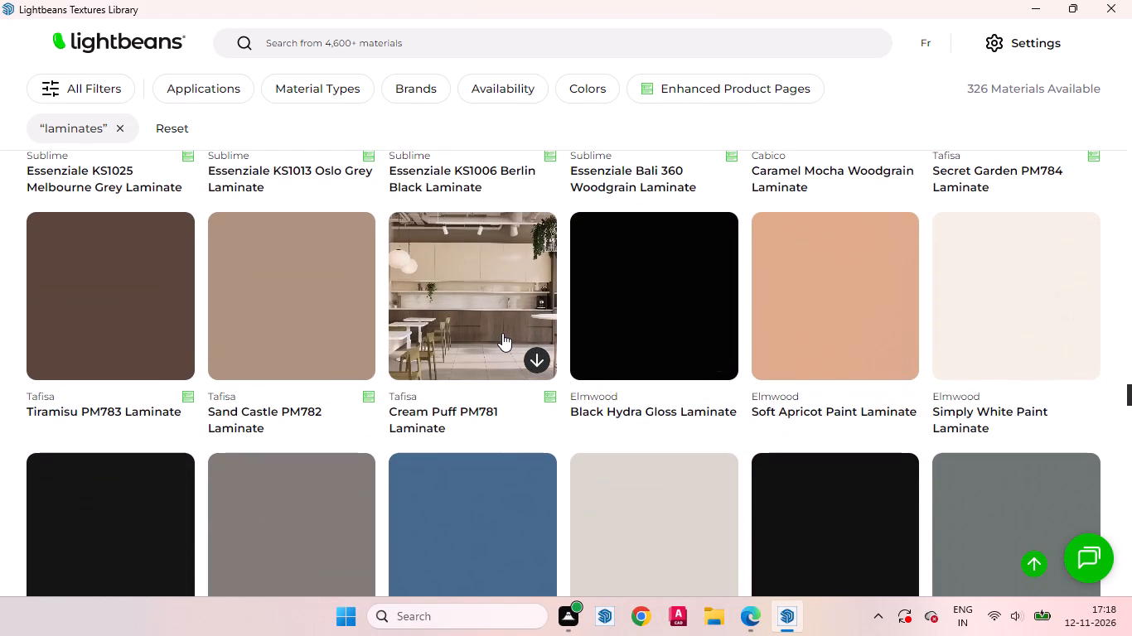
{"action": "left_click", "coordinate": [537, 364]}
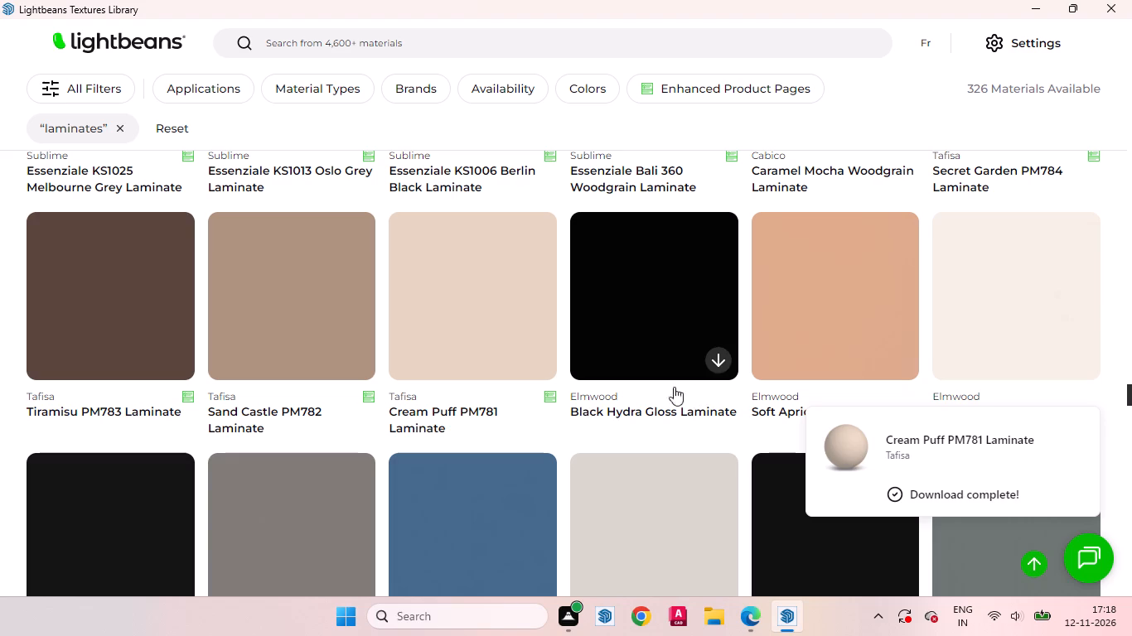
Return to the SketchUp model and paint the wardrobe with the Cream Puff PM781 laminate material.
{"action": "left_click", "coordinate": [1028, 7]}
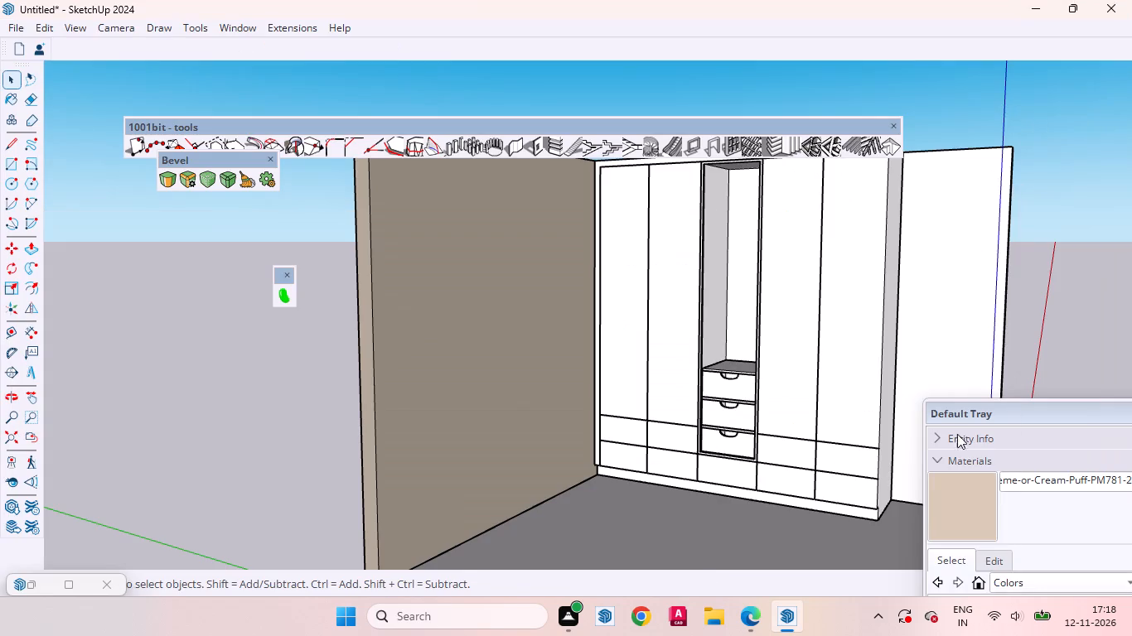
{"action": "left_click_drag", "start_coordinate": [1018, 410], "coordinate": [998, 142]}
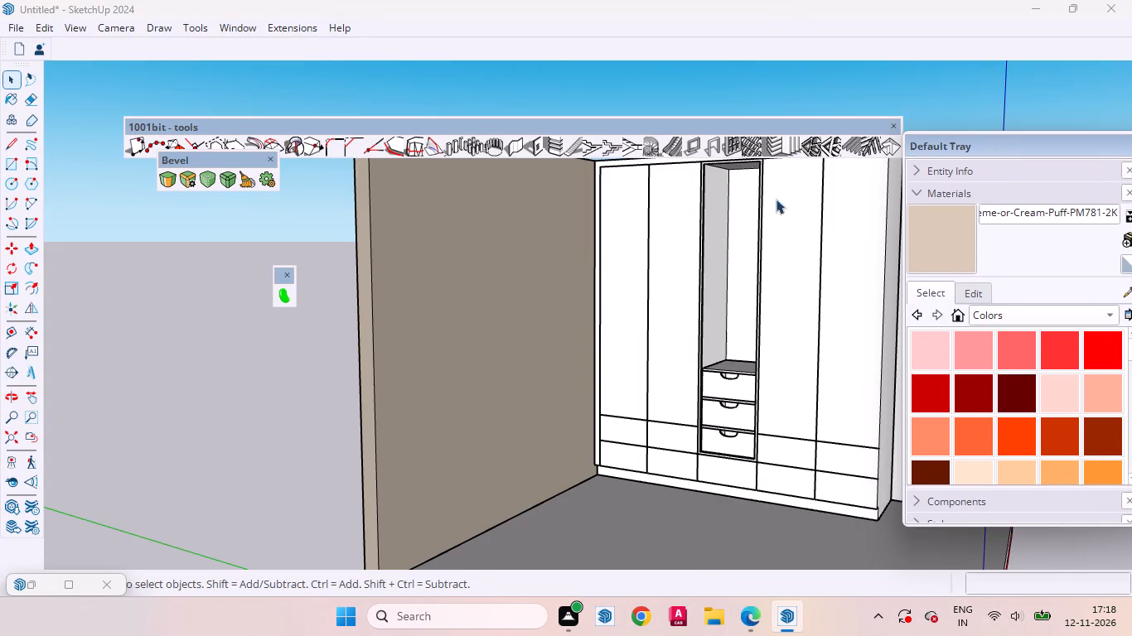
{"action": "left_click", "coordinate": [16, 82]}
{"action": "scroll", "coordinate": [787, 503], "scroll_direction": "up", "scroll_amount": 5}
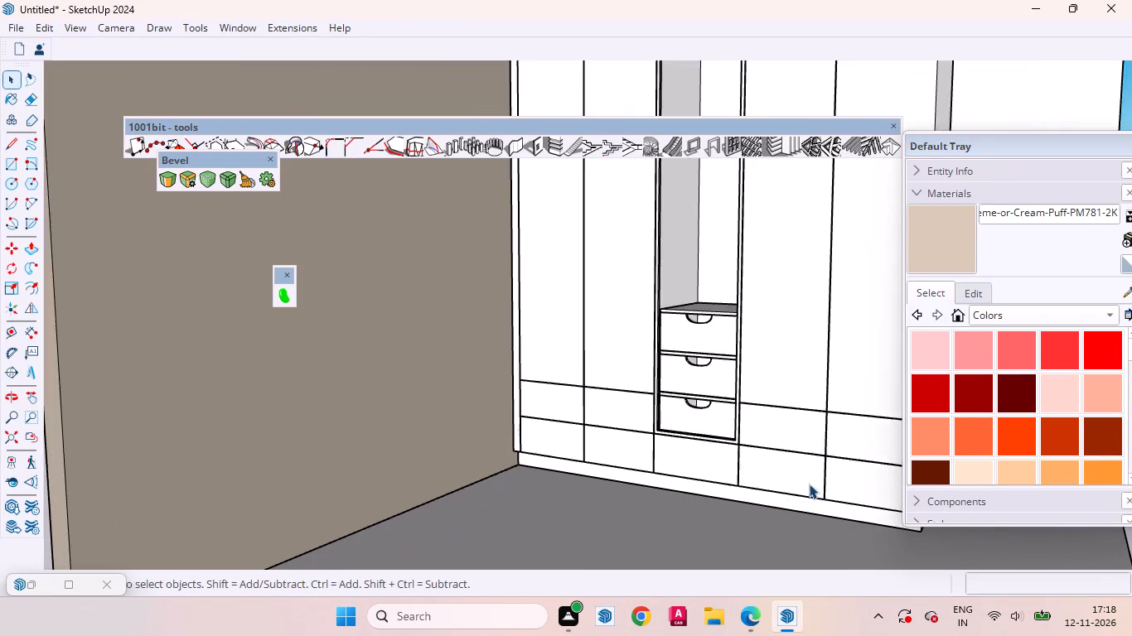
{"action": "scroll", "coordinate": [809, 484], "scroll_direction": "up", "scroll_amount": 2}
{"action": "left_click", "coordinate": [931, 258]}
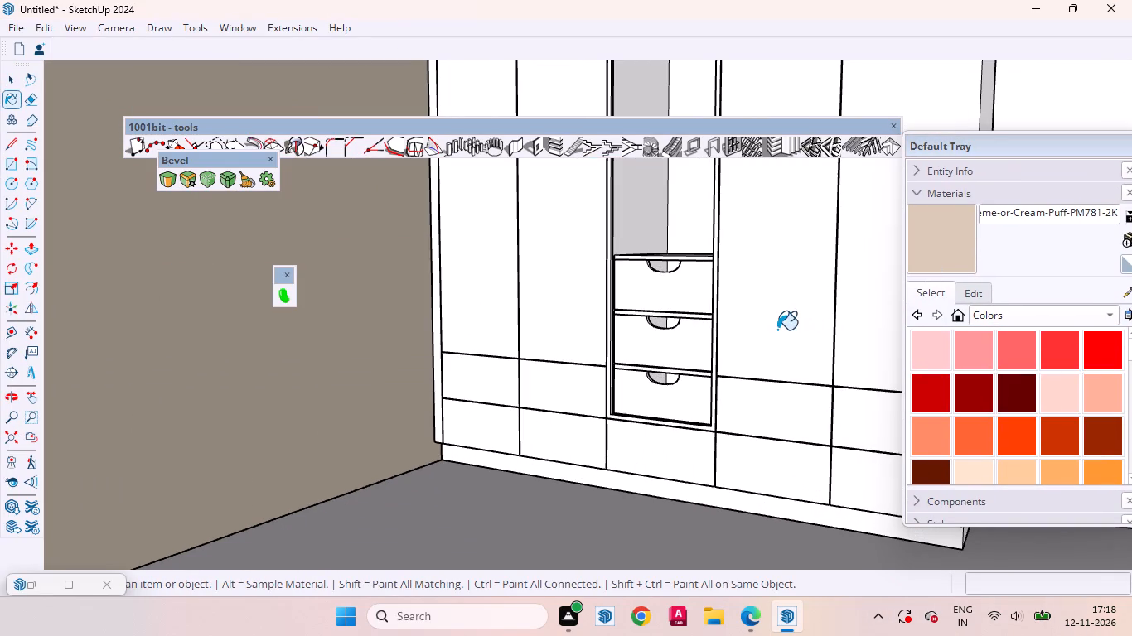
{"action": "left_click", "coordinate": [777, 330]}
Examine the painted wardrobe's panels, drawer fronts and plinth up close and from several angles.
{"action": "scroll", "coordinate": [764, 405], "scroll_direction": "up", "scroll_amount": 6}
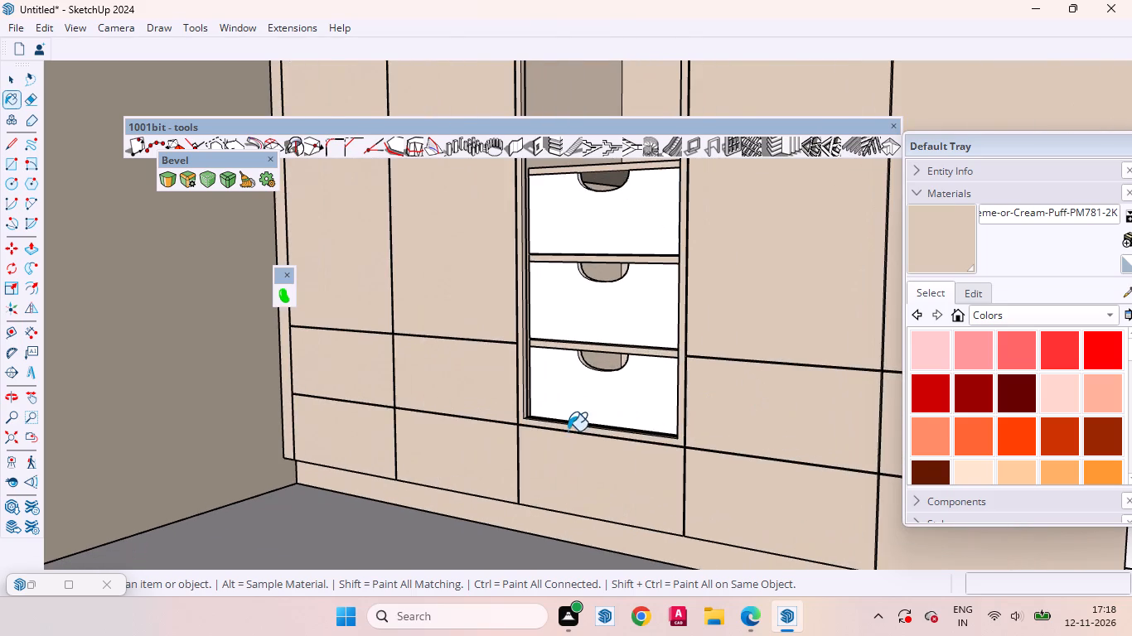
{"action": "scroll", "coordinate": [578, 423], "scroll_direction": "up", "scroll_amount": 3}
{"action": "scroll", "coordinate": [481, 437], "scroll_direction": "up", "scroll_amount": 7}
{"action": "middle_click_drag", "start_coordinate": [477, 444], "coordinate": [675, 466]}
{"action": "scroll", "coordinate": [670, 466], "scroll_direction": "up", "scroll_amount": 1}
{"action": "scroll", "coordinate": [559, 453], "scroll_direction": "down", "scroll_amount": 20}
{"action": "scroll", "coordinate": [559, 453], "scroll_direction": "down", "scroll_amount": 7}
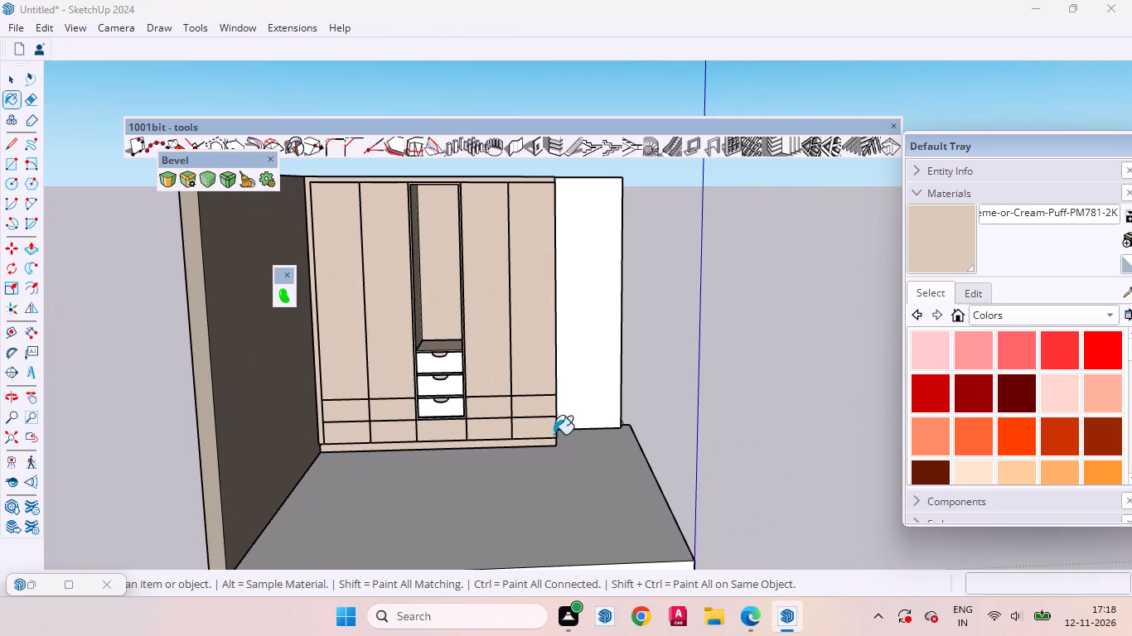
{"action": "left_click", "coordinate": [7, 83]}
{"action": "scroll", "coordinate": [397, 436], "scroll_direction": "up", "scroll_amount": 7}
{"action": "scroll", "coordinate": [603, 423], "scroll_direction": "down", "scroll_amount": 5}
{"action": "scroll", "coordinate": [515, 431], "scroll_direction": "up", "scroll_amount": 8}
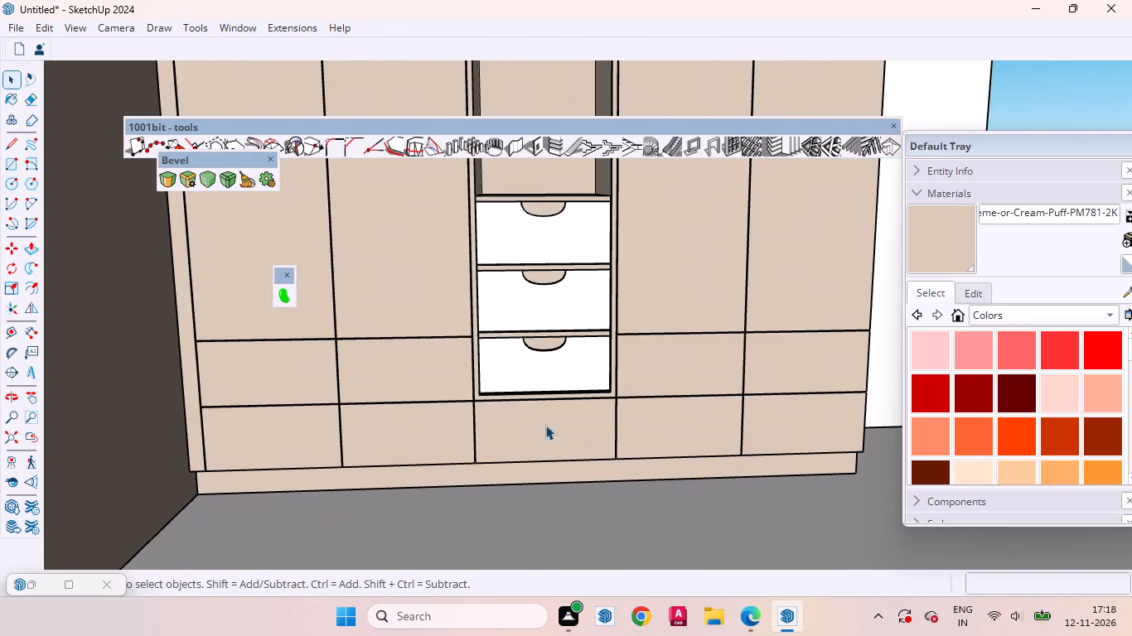
{"action": "scroll", "coordinate": [520, 441], "scroll_direction": "up", "scroll_amount": 3}
{"action": "middle_click_drag", "start_coordinate": [528, 444], "coordinate": [484, 384]}
{"action": "scroll", "coordinate": [473, 381], "scroll_direction": "up", "scroll_amount": 3}
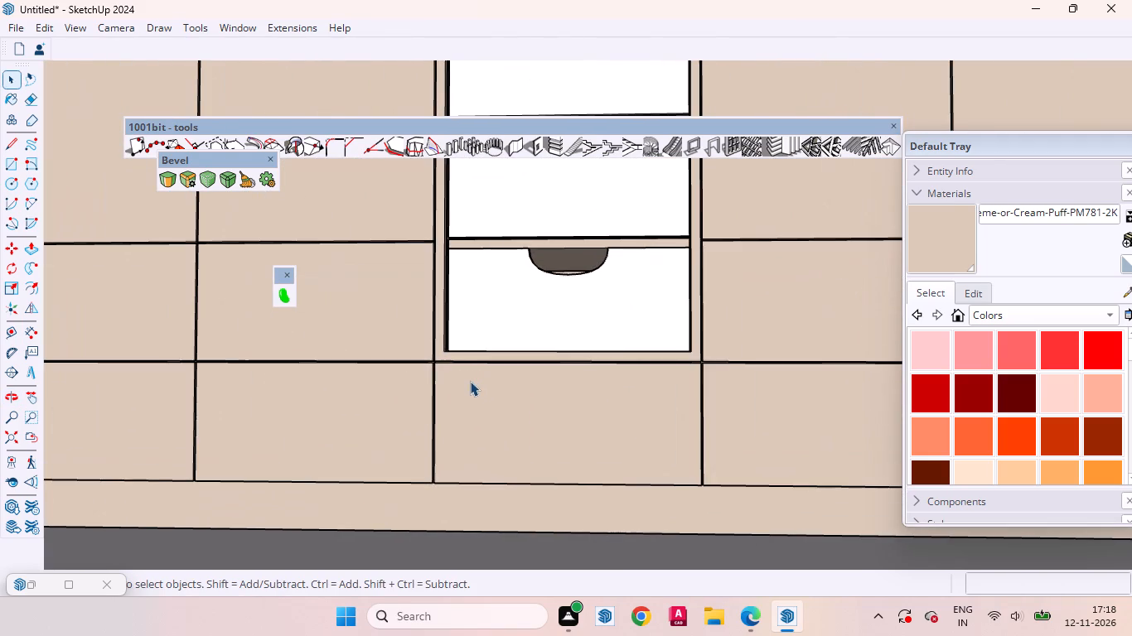
{"action": "scroll", "coordinate": [529, 427], "scroll_direction": "down", "scroll_amount": 2}
{"action": "scroll", "coordinate": [463, 382], "scroll_direction": "up", "scroll_amount": 5}
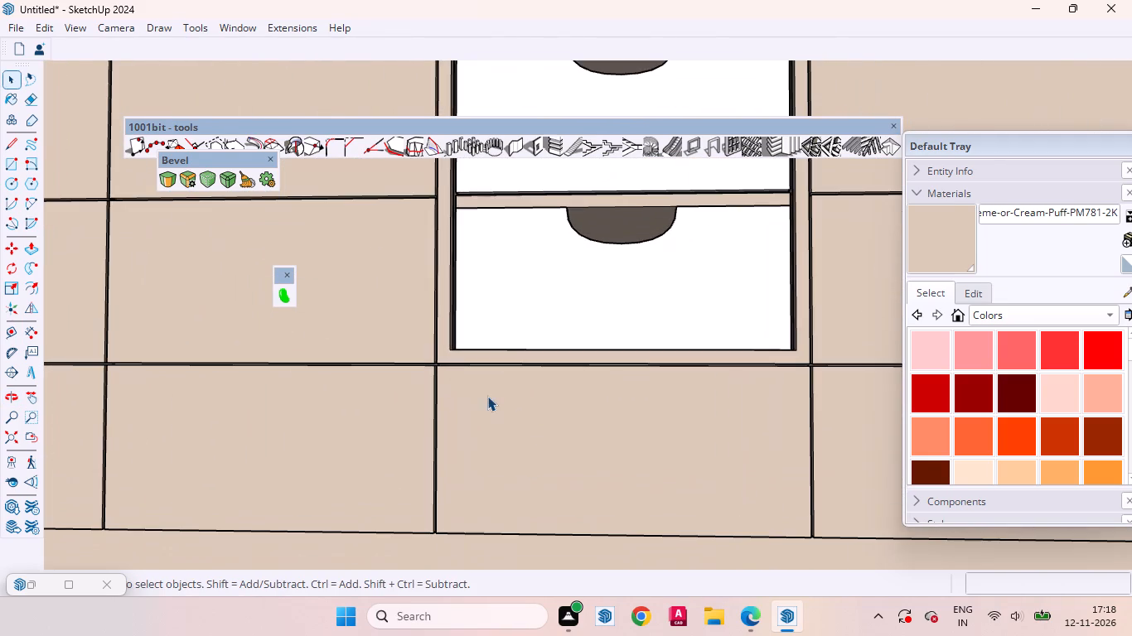
{"action": "scroll", "coordinate": [590, 450], "scroll_direction": "down", "scroll_amount": 3}
{"action": "scroll", "coordinate": [590, 454], "scroll_direction": "up", "scroll_amount": 1}
{"action": "scroll", "coordinate": [590, 456], "scroll_direction": "down", "scroll_amount": 1}
{"action": "scroll", "coordinate": [590, 457], "scroll_direction": "up", "scroll_amount": 1}
{"action": "scroll", "coordinate": [590, 458], "scroll_direction": "down", "scroll_amount": 12}
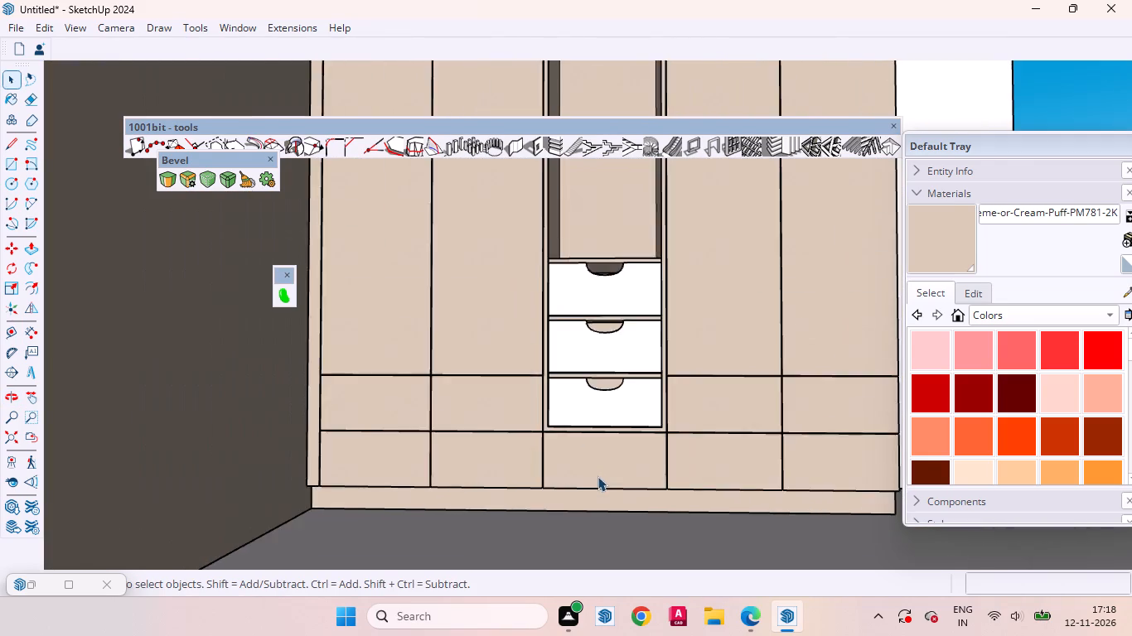
{"action": "scroll", "coordinate": [597, 476], "scroll_direction": "down", "scroll_amount": 4}
{"action": "scroll", "coordinate": [474, 425], "scroll_direction": "down", "scroll_amount": 4}
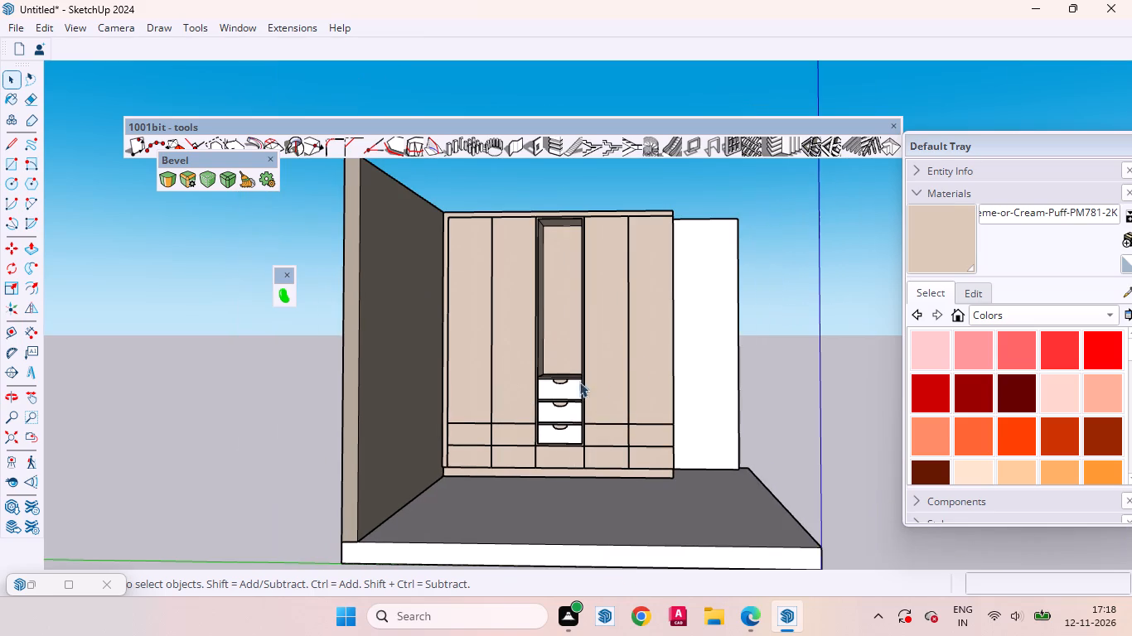
{"action": "scroll", "coordinate": [415, 354], "scroll_direction": "up", "scroll_amount": 3}
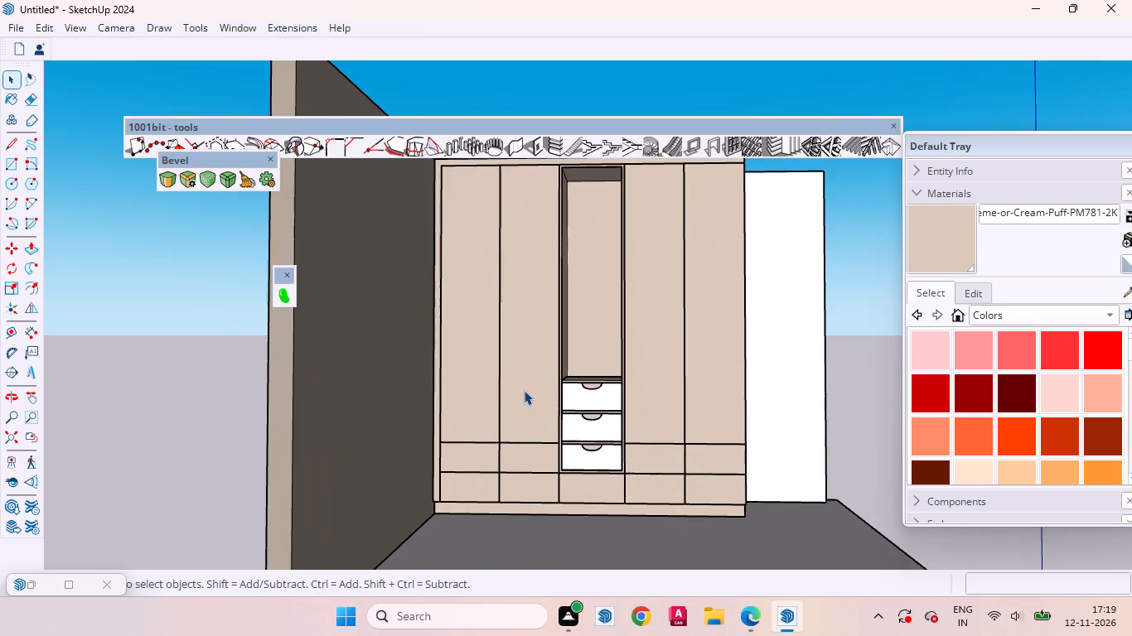
{"action": "middle_click_drag", "start_coordinate": [521, 393], "coordinate": [428, 442]}
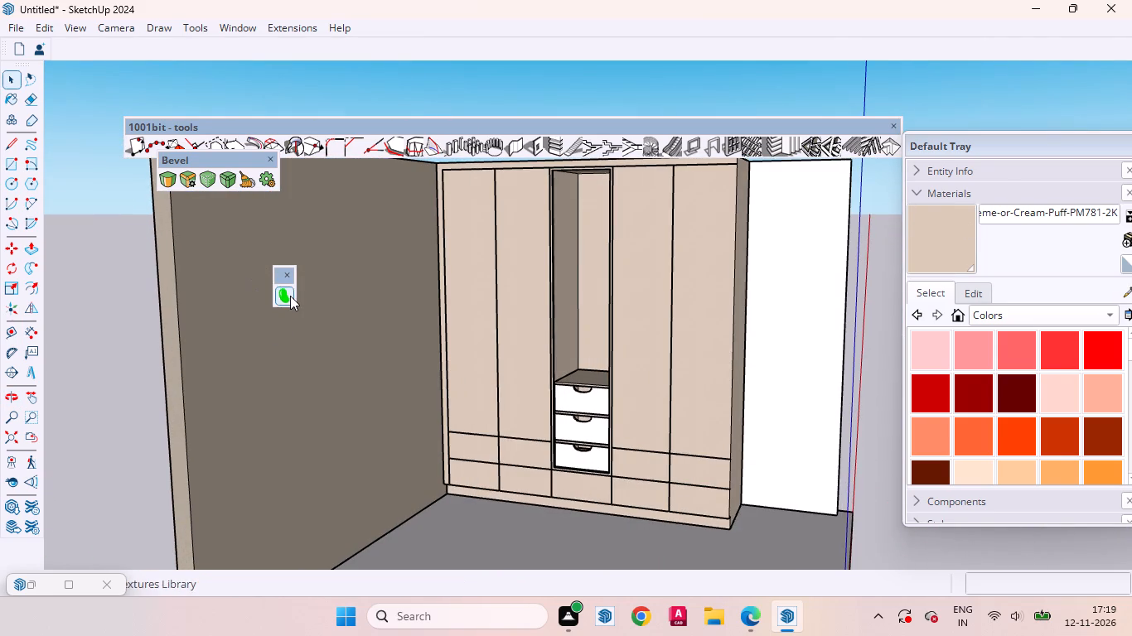
Reopen the Lightbeans Textures Library and download the Elmwood Simply White Paint Laminate.
{"action": "left_click", "coordinate": [290, 296]}
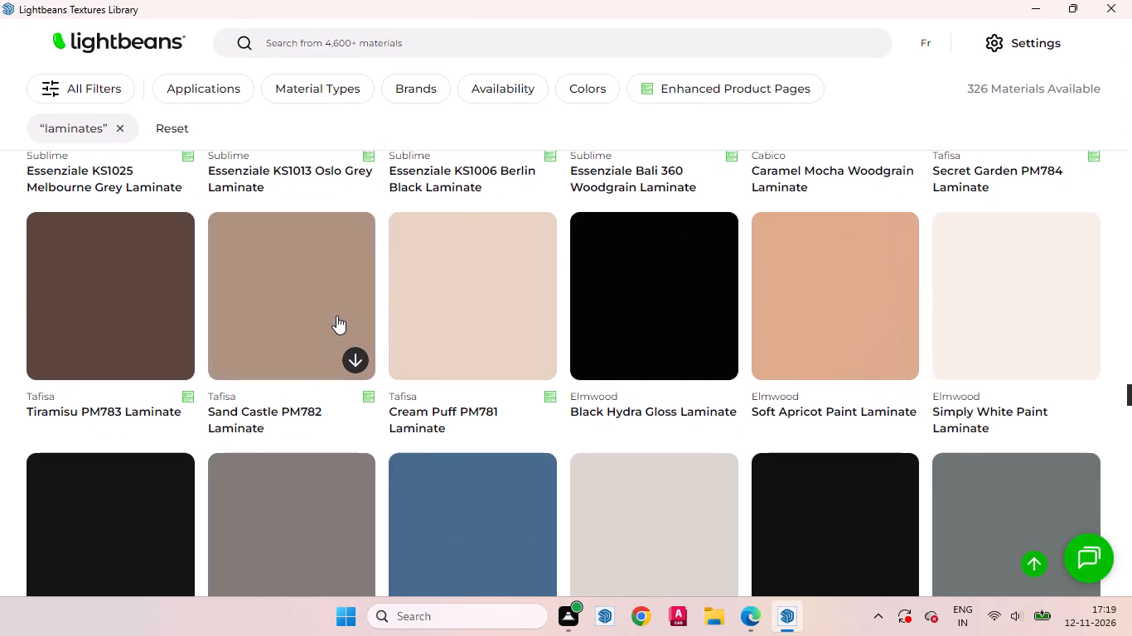
{"action": "scroll", "coordinate": [352, 321], "scroll_direction": "up", "scroll_amount": 3}
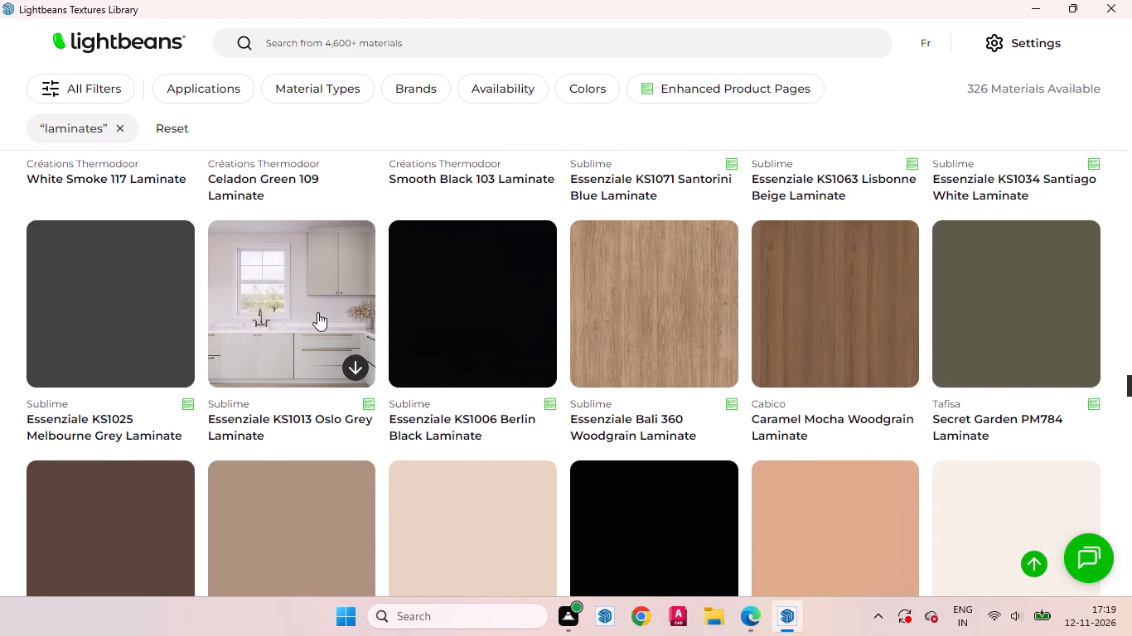
{"action": "scroll", "coordinate": [317, 308], "scroll_direction": "down", "scroll_amount": 2}
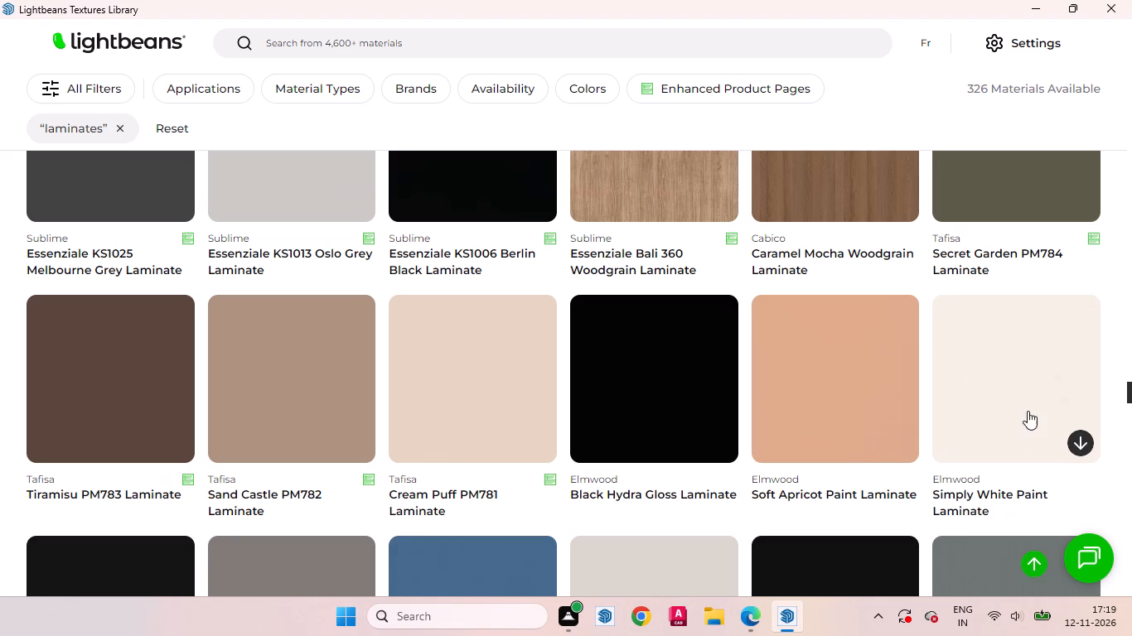
{"action": "left_click", "coordinate": [1081, 444]}
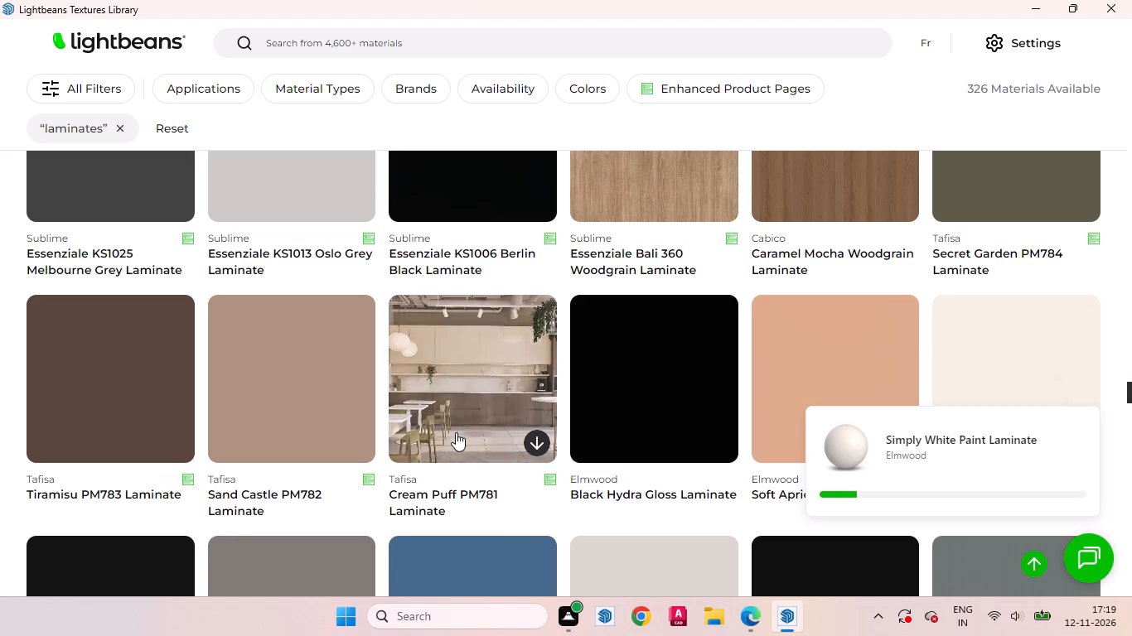
Return to the SketchUp model and repaint the wardrobe with the Elmwood Simply White Paint 4K material.
{"action": "left_click", "coordinate": [1030, 7]}
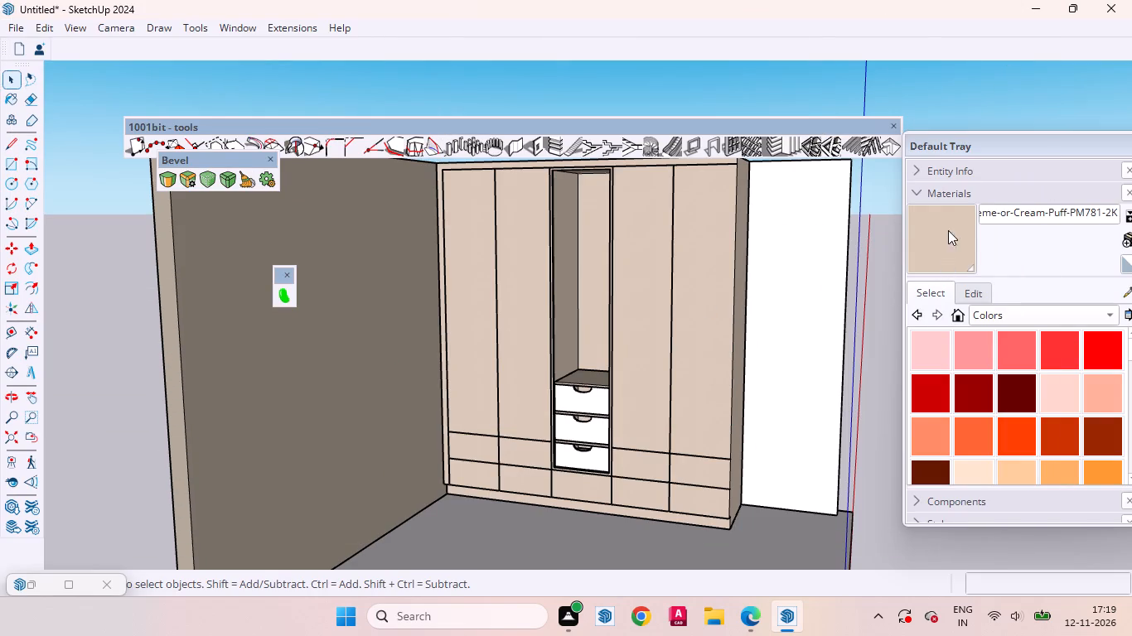
{"action": "left_click", "coordinate": [941, 247]}
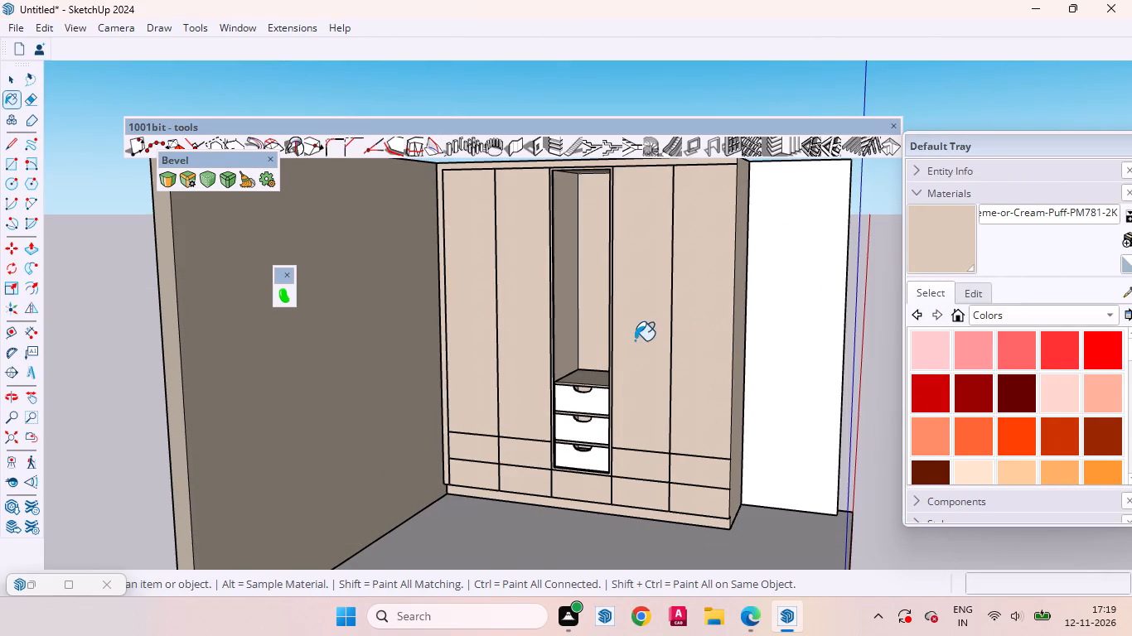
{"action": "left_click", "coordinate": [651, 320]}
{"action": "scroll", "coordinate": [622, 325], "scroll_direction": "up", "scroll_amount": 15}
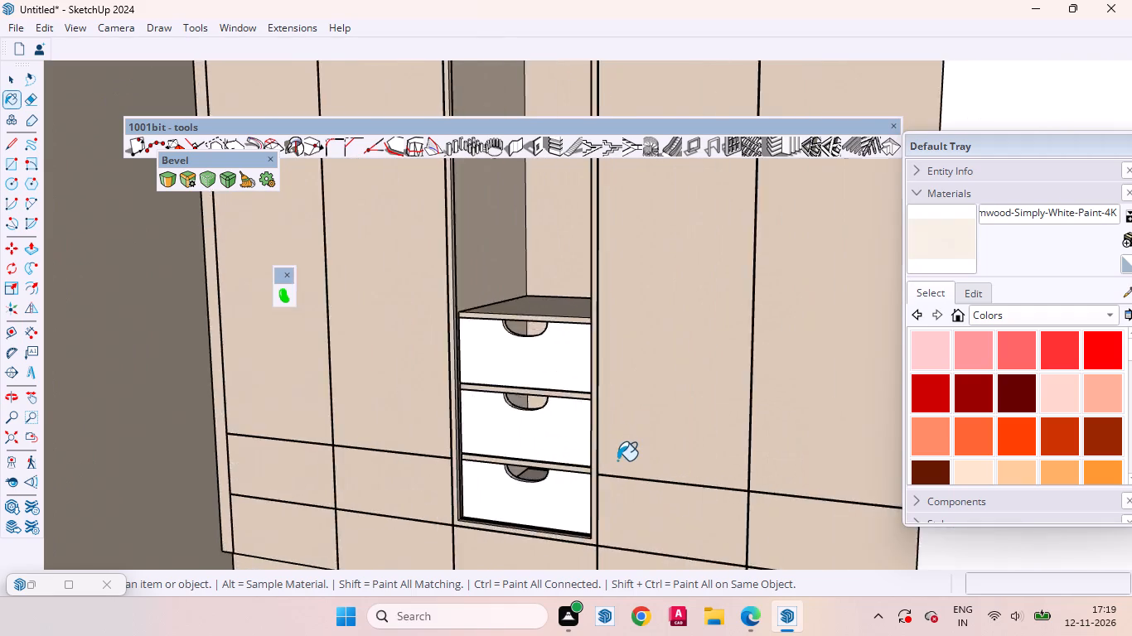
{"action": "scroll", "coordinate": [617, 460], "scroll_direction": "up", "scroll_amount": 4}
{"action": "left_click", "coordinate": [667, 397]}
{"action": "key", "text": "space"}
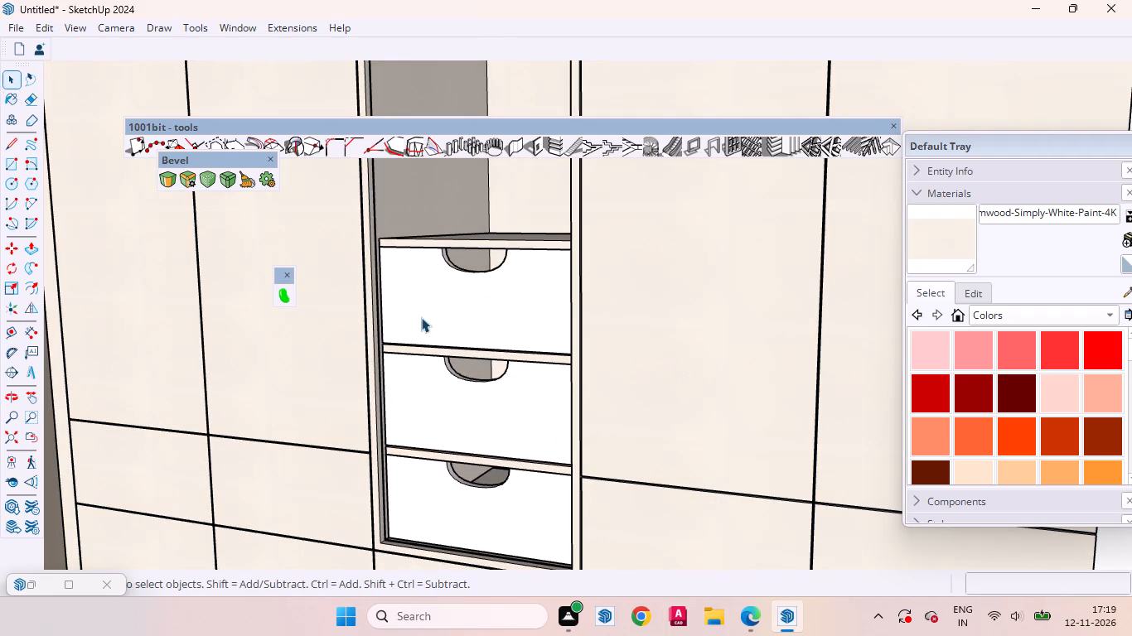
Reopen the Lightbeans Textures Library and download the Elmwood Simply White Paint Laminate again.
{"action": "left_click", "coordinate": [283, 295]}
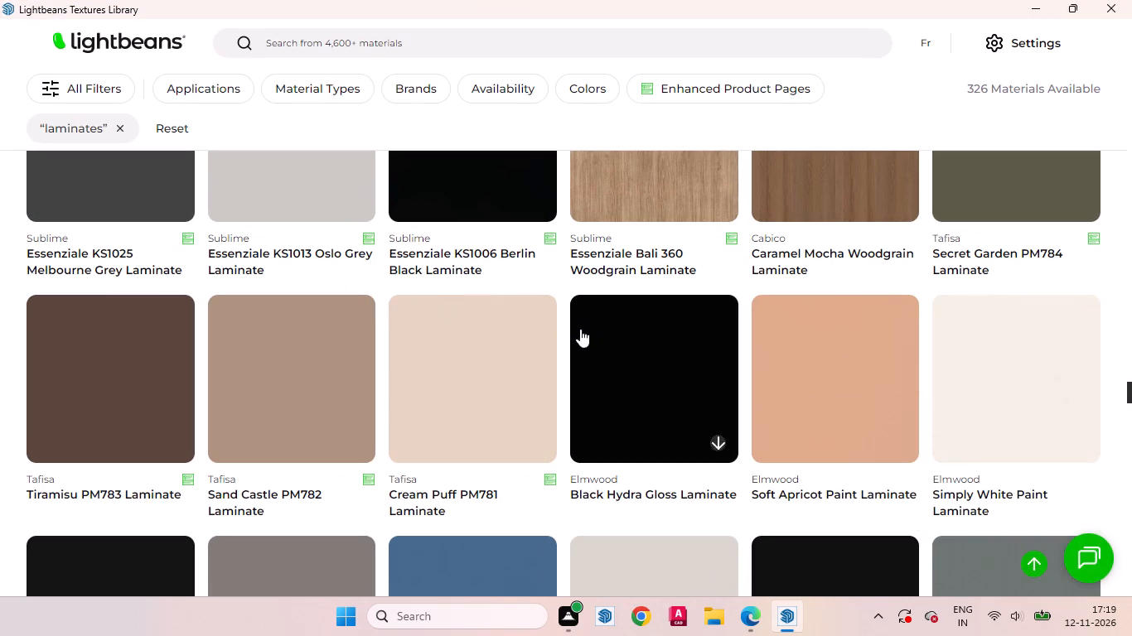
{"action": "left_click", "coordinate": [1082, 436]}
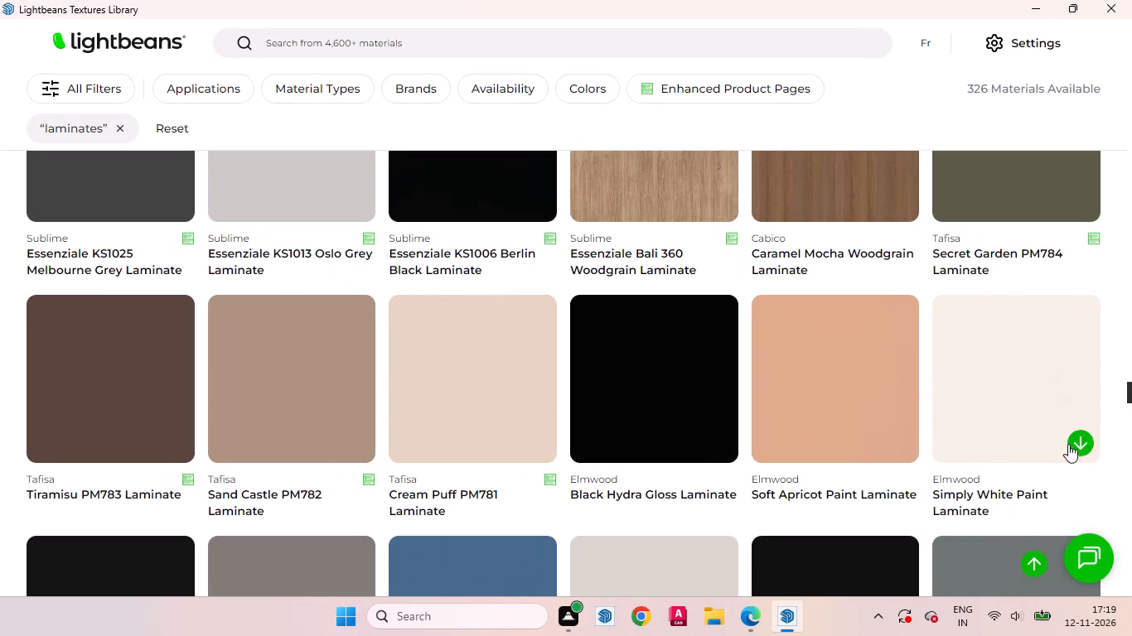
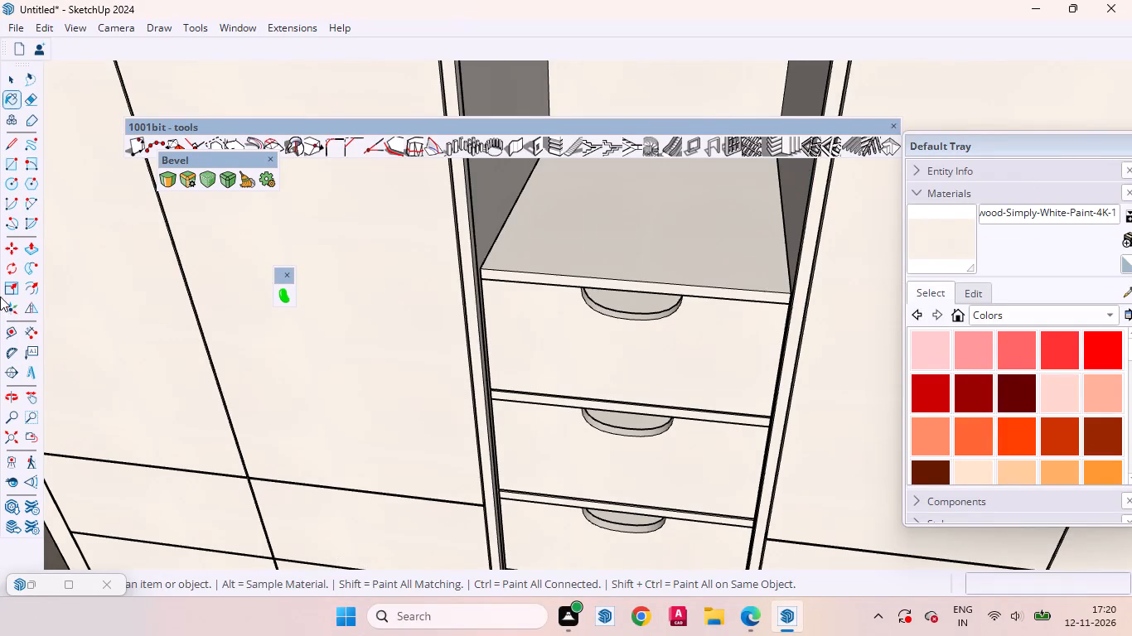
Examine the wardrobe's three central drawer fronts and their half-round handle cut-outs from several angles.
{"action": "left_click", "coordinate": [16, 77]}
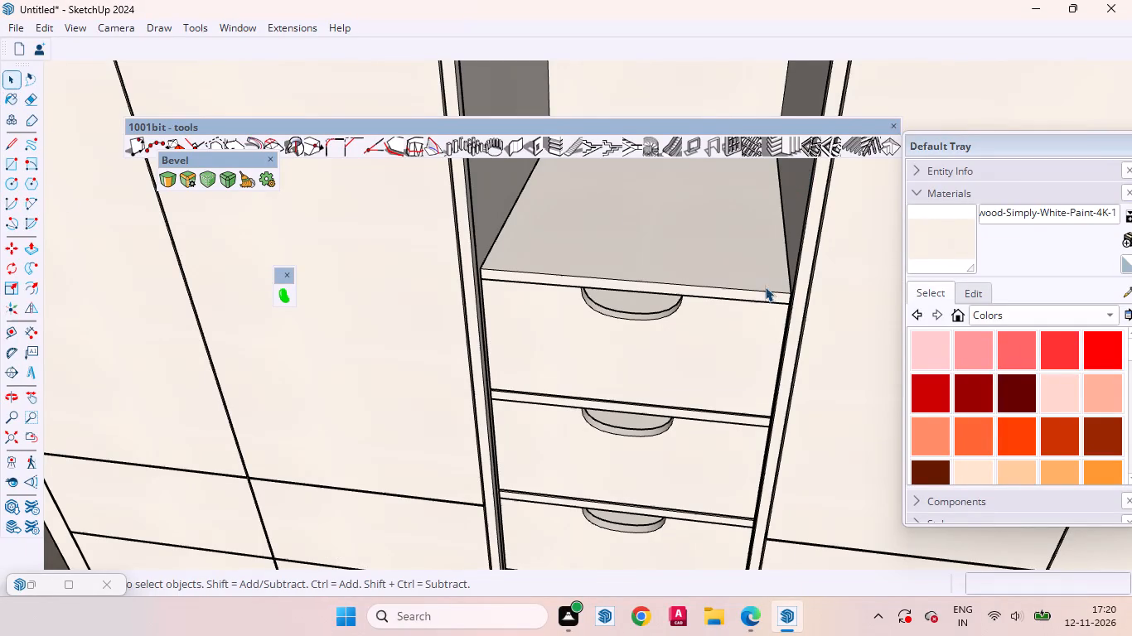
{"action": "scroll", "coordinate": [713, 327], "scroll_direction": "down", "scroll_amount": 9}
{"action": "middle_click_drag", "start_coordinate": [670, 346], "coordinate": [593, 277]}
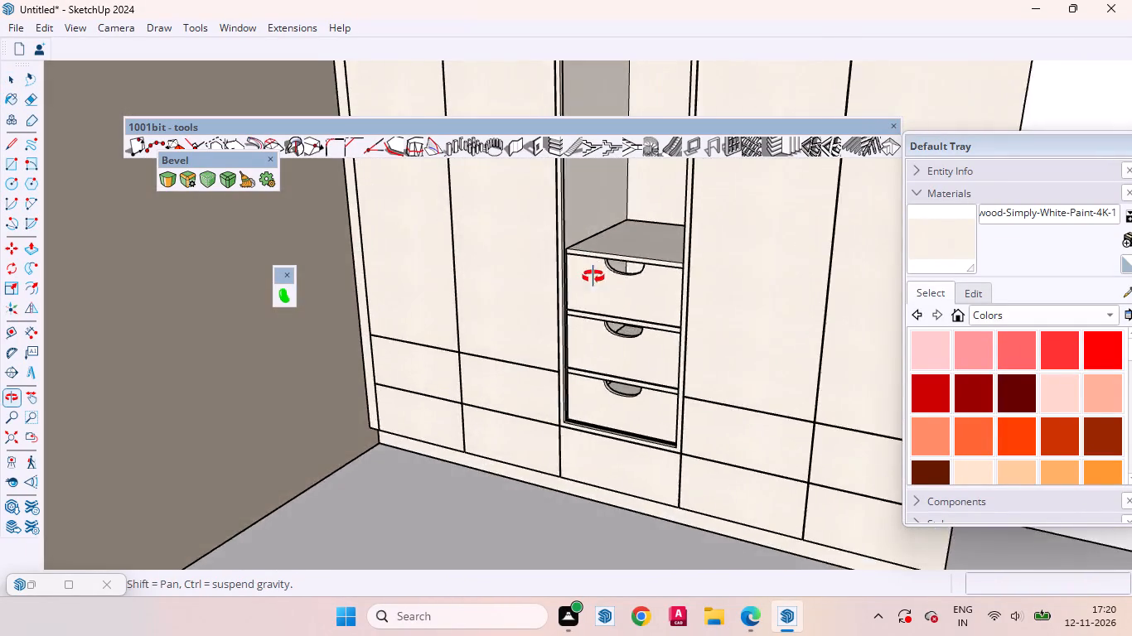
{"action": "middle_click_drag", "start_coordinate": [593, 277], "coordinate": [612, 308]}
{"action": "scroll", "coordinate": [605, 374], "scroll_direction": "up", "scroll_amount": 9}
{"action": "scroll", "coordinate": [611, 393], "scroll_direction": "down", "scroll_amount": 4}
{"action": "middle_click_drag", "start_coordinate": [662, 395], "coordinate": [688, 228]}
{"action": "scroll", "coordinate": [689, 207], "scroll_direction": "up", "scroll_amount": 7}
{"action": "scroll", "coordinate": [730, 323], "scroll_direction": "down", "scroll_amount": 4}
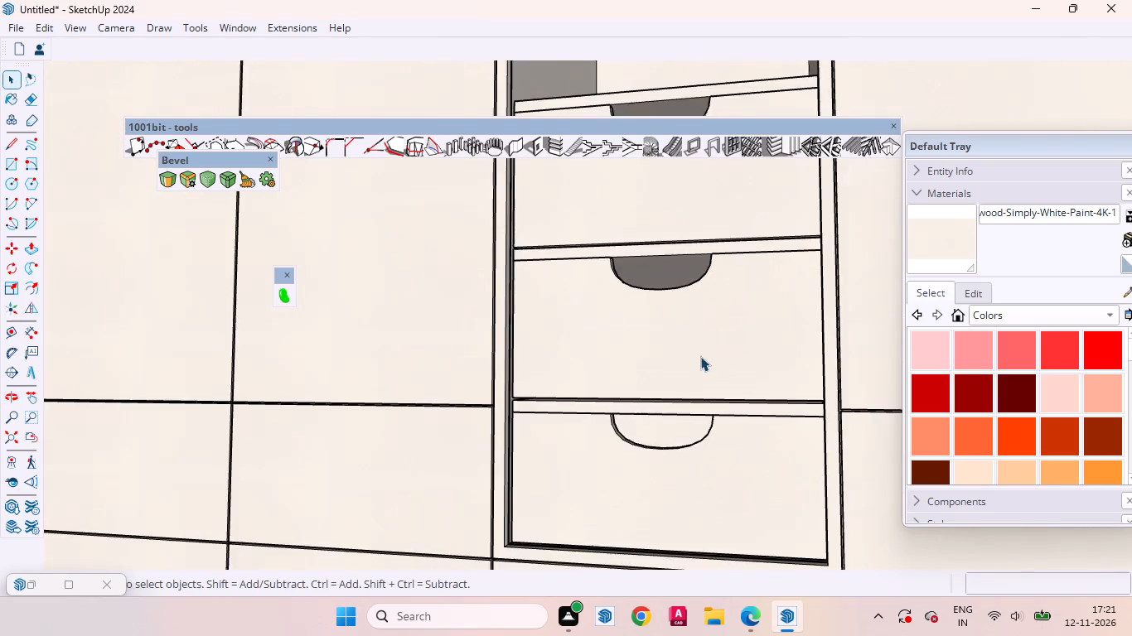
{"action": "scroll", "coordinate": [700, 356], "scroll_direction": "down", "scroll_amount": 4}
{"action": "middle_click_drag", "start_coordinate": [727, 378], "coordinate": [767, 441]}
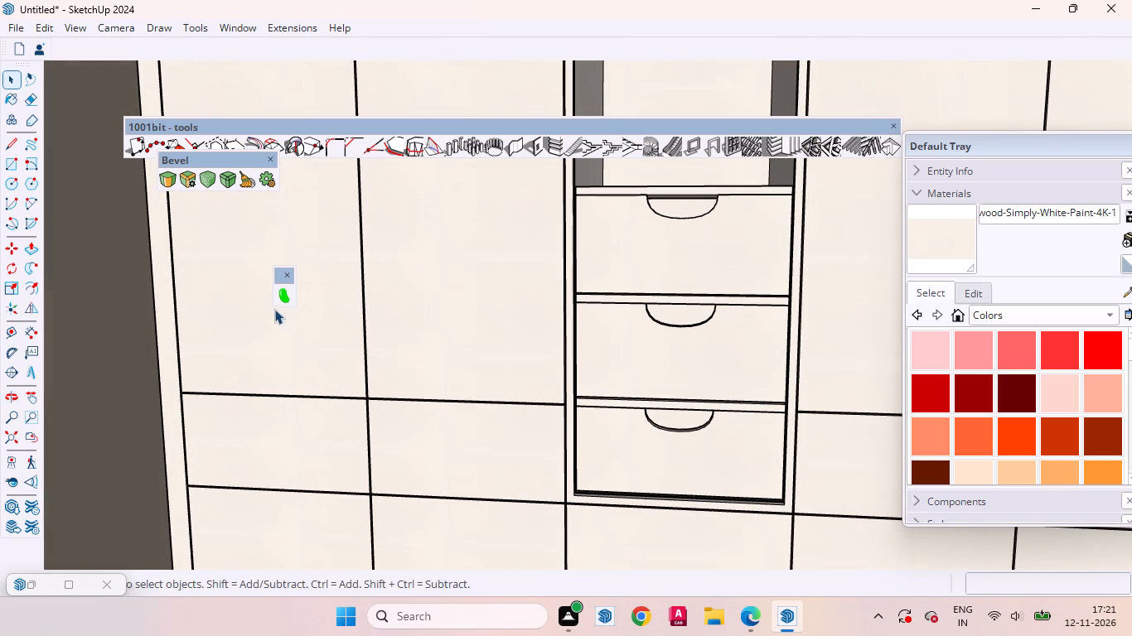
Download the Tafisa Cream Puff PM781 Laminate from the Lightbeans textures library and return to the SketchUp model.
{"action": "left_click", "coordinate": [282, 304]}
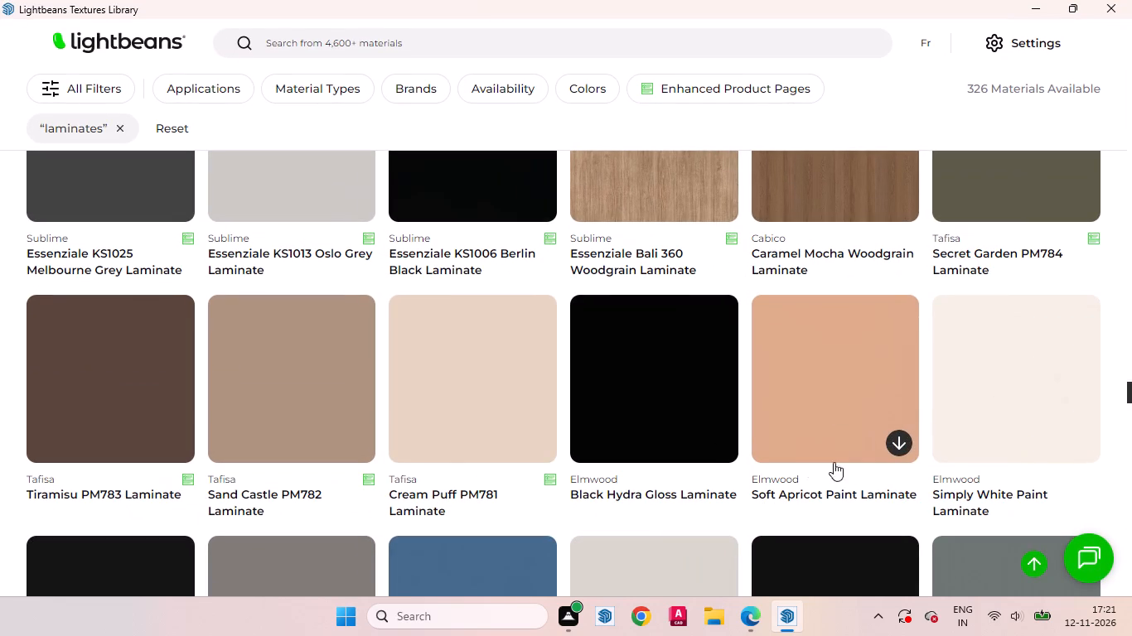
{"action": "scroll", "coordinate": [716, 463], "scroll_direction": "down", "scroll_amount": 1}
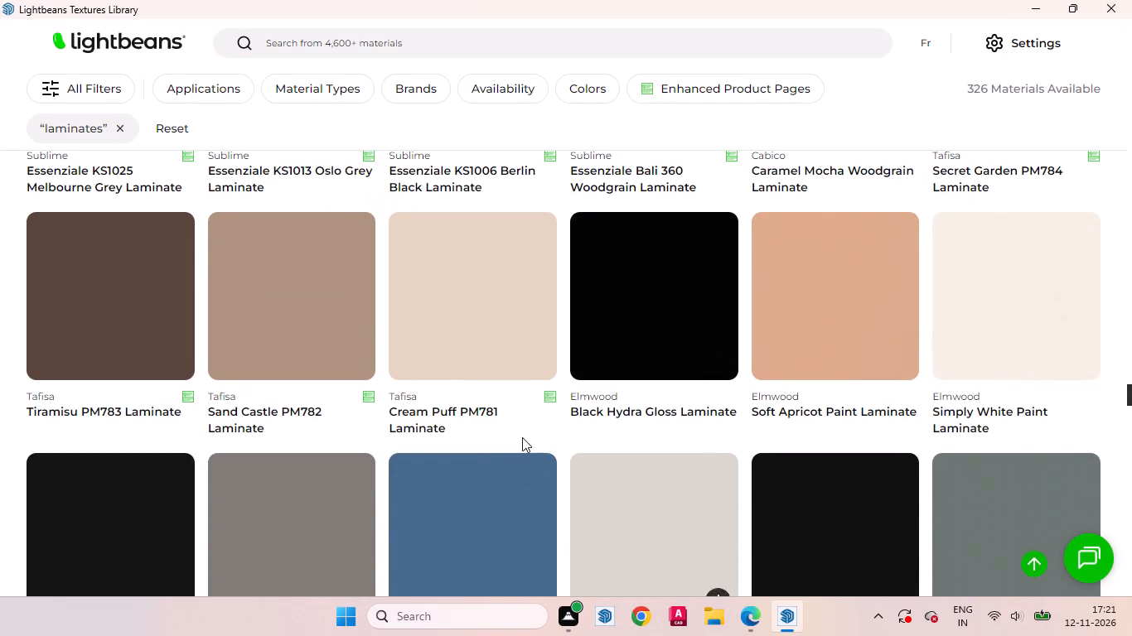
{"action": "scroll", "coordinate": [521, 437], "scroll_direction": "up", "scroll_amount": 1}
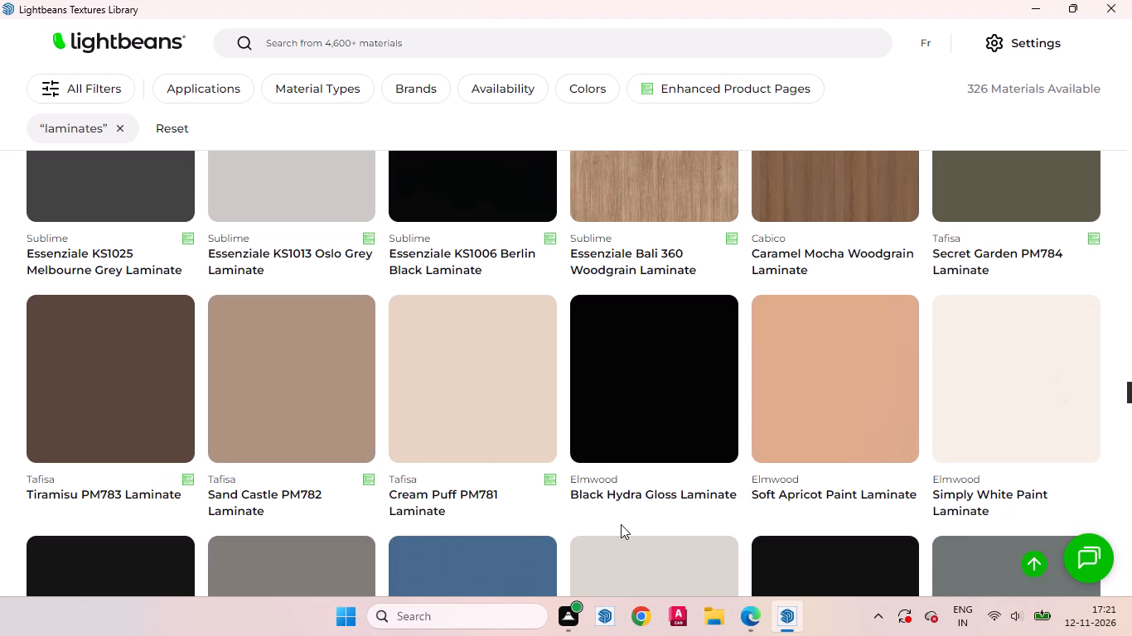
{"action": "scroll", "coordinate": [623, 524], "scroll_direction": "down", "scroll_amount": 2}
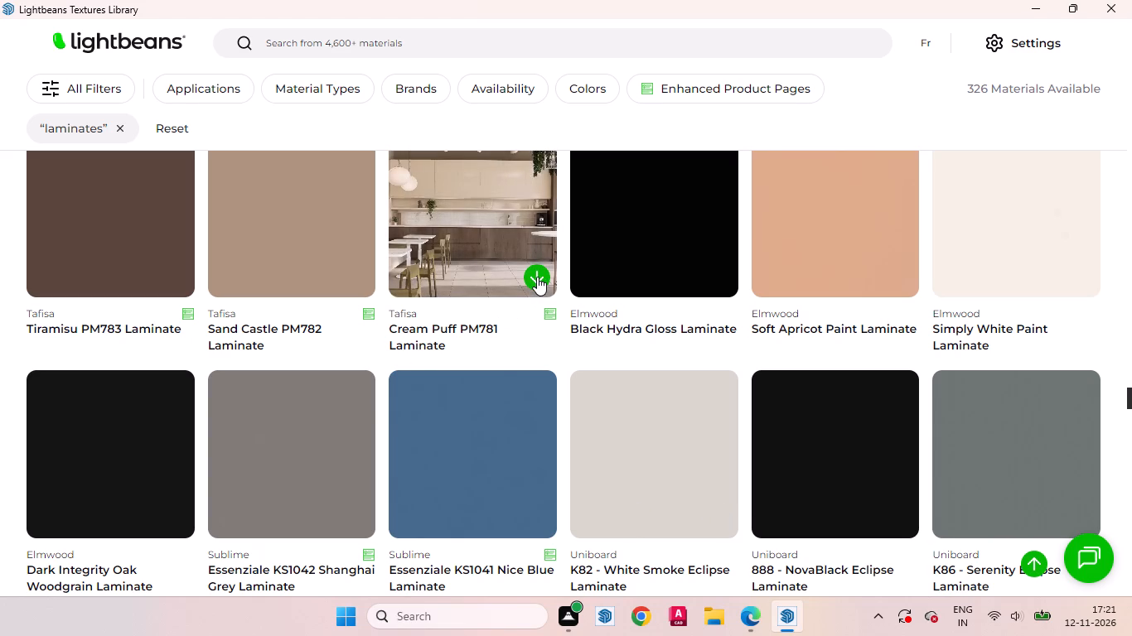
{"action": "left_click", "coordinate": [537, 277]}
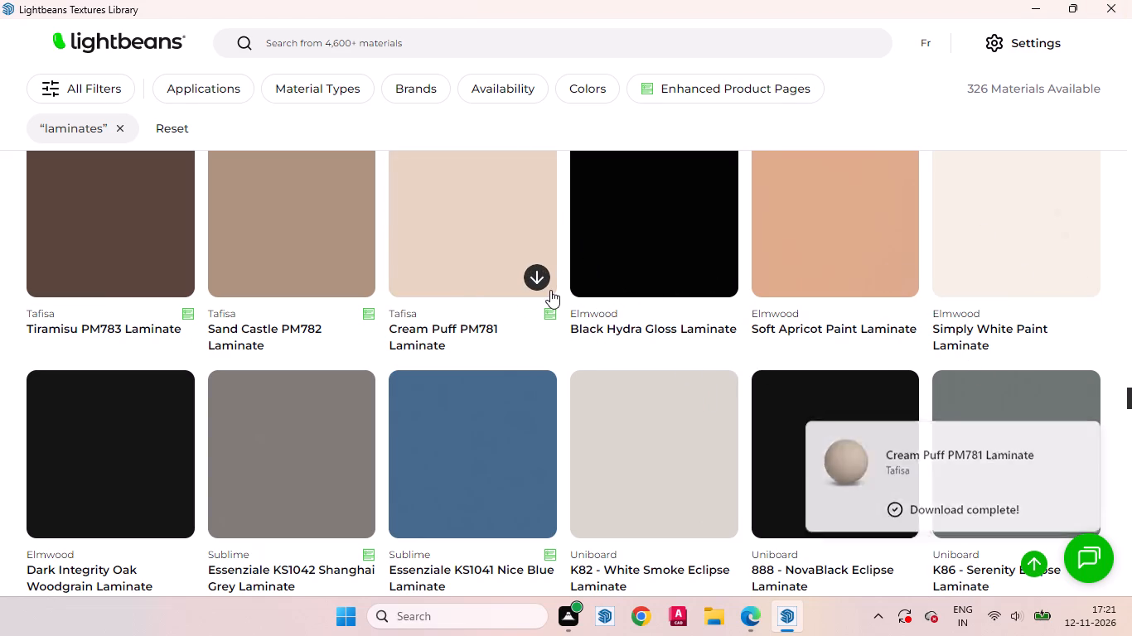
{"action": "left_click", "coordinate": [1028, 11]}
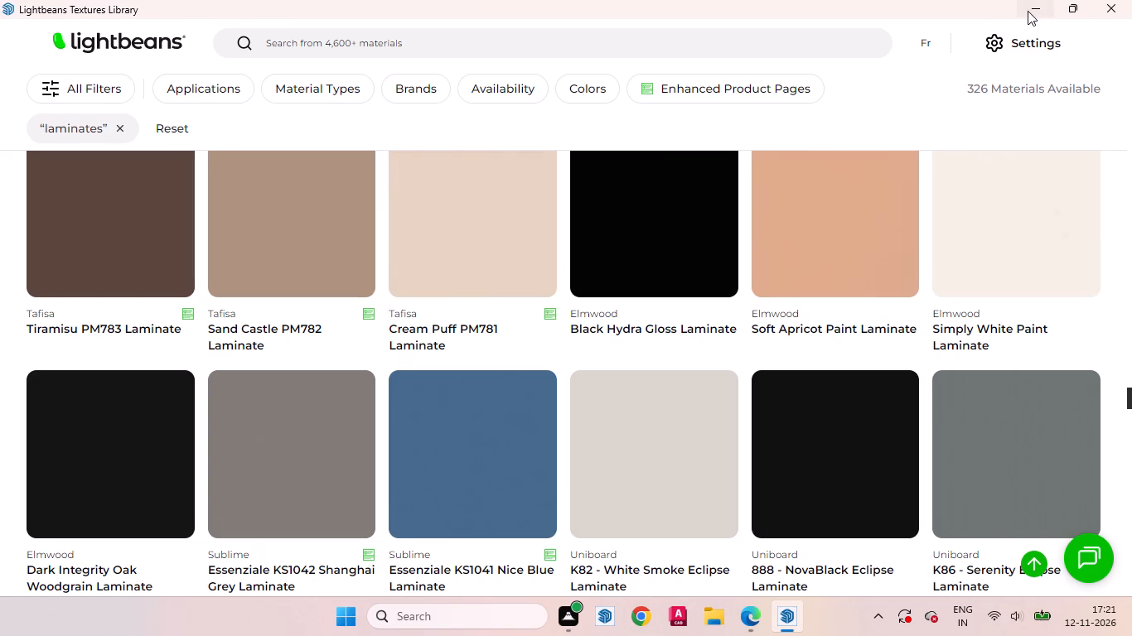
Paint the wardrobe body and doors with the Cream Puff PM781 laminate.
{"action": "left_click", "coordinate": [944, 248]}
{"action": "scroll", "coordinate": [501, 320], "scroll_direction": "up", "scroll_amount": 8}
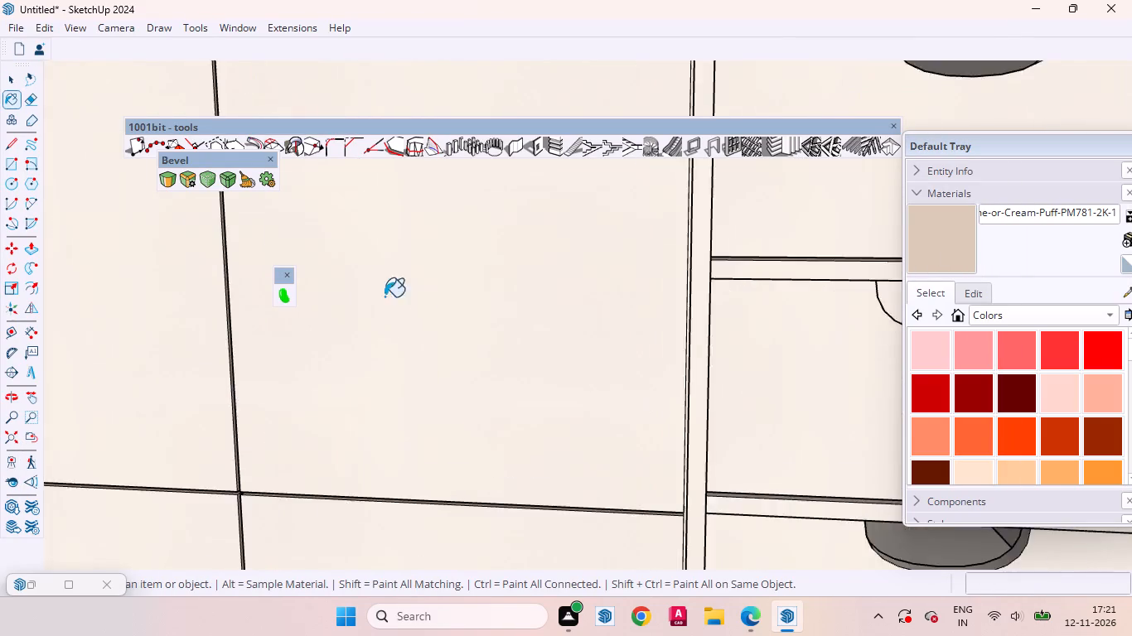
{"action": "scroll", "coordinate": [385, 296], "scroll_direction": "up", "scroll_amount": 4}
{"action": "left_click", "coordinate": [503, 310]}
{"action": "scroll", "coordinate": [560, 301], "scroll_direction": "down", "scroll_amount": 9}
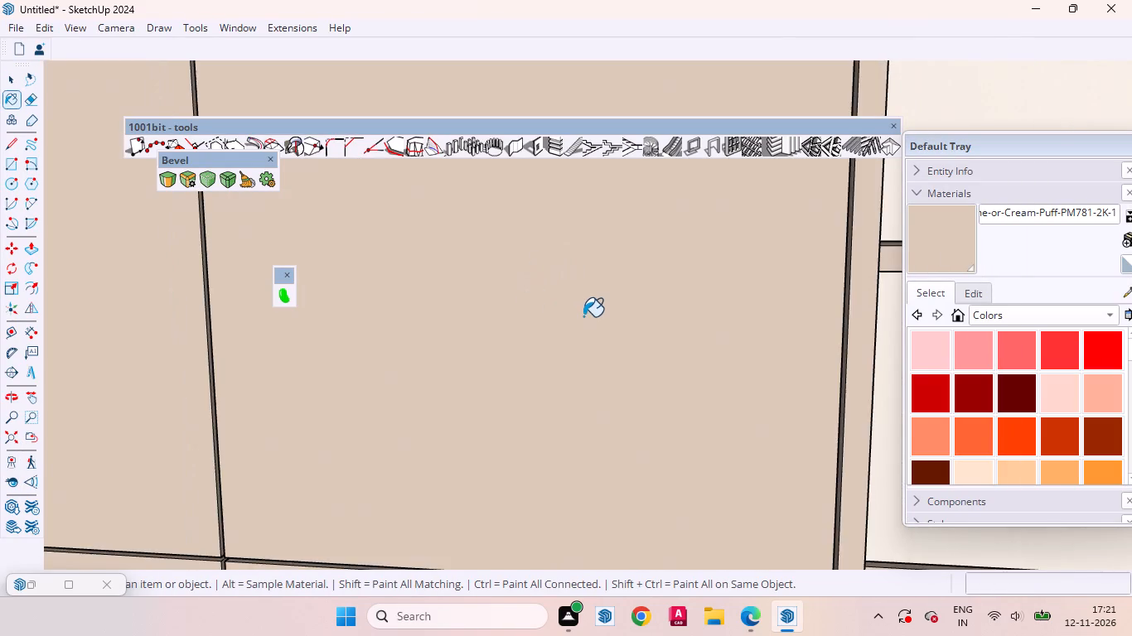
{"action": "scroll", "coordinate": [583, 316], "scroll_direction": "down", "scroll_amount": 20}
{"action": "scroll", "coordinate": [583, 316], "scroll_direction": "down", "scroll_amount": 8}
{"action": "scroll", "coordinate": [611, 320], "scroll_direction": "up", "scroll_amount": 3}
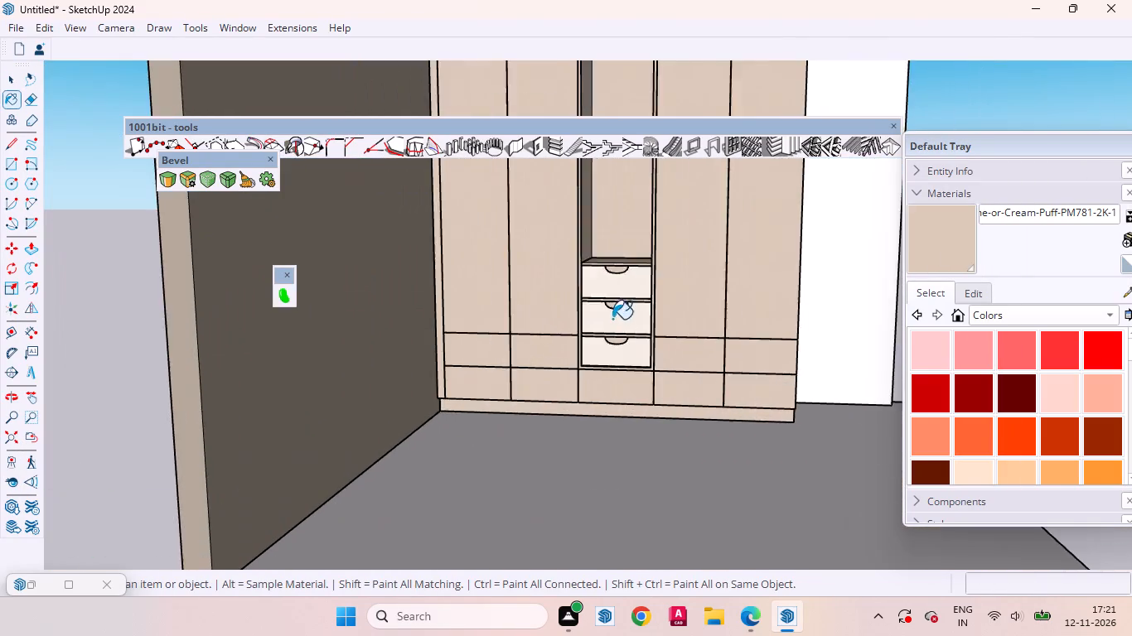
{"action": "scroll", "coordinate": [612, 319], "scroll_direction": "up", "scroll_amount": 5}
{"action": "key", "text": "space"}
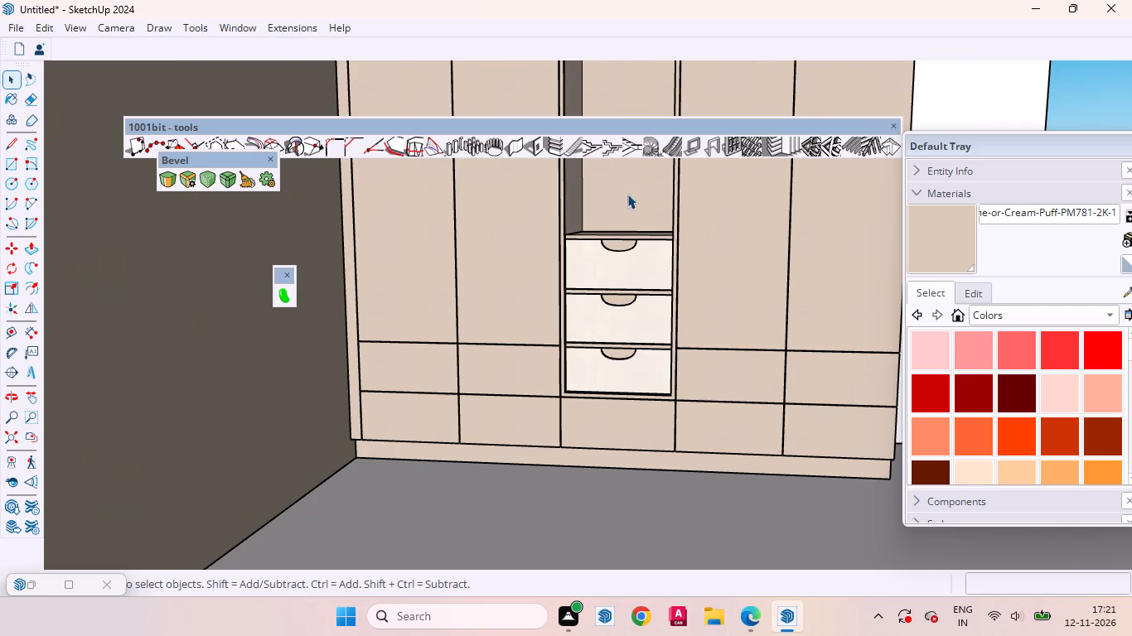
Download the Tafisa Sand Castle PM782 Laminate from the Lightbeans textures library and return to the SketchUp model.
{"action": "left_click", "coordinate": [274, 298]}
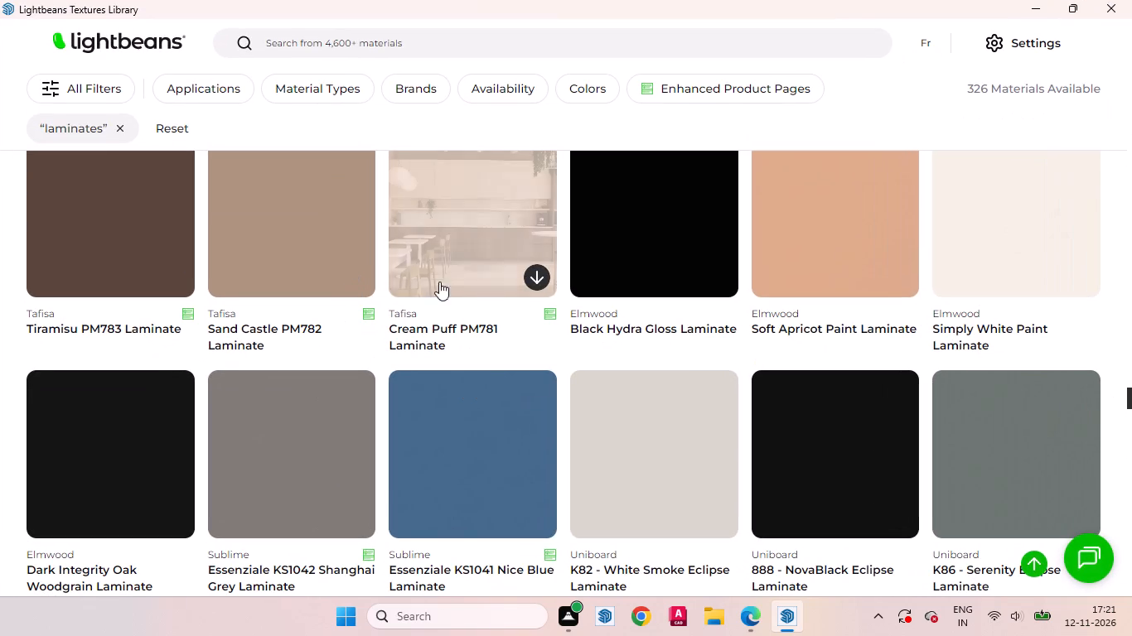
{"action": "left_click", "coordinate": [347, 281]}
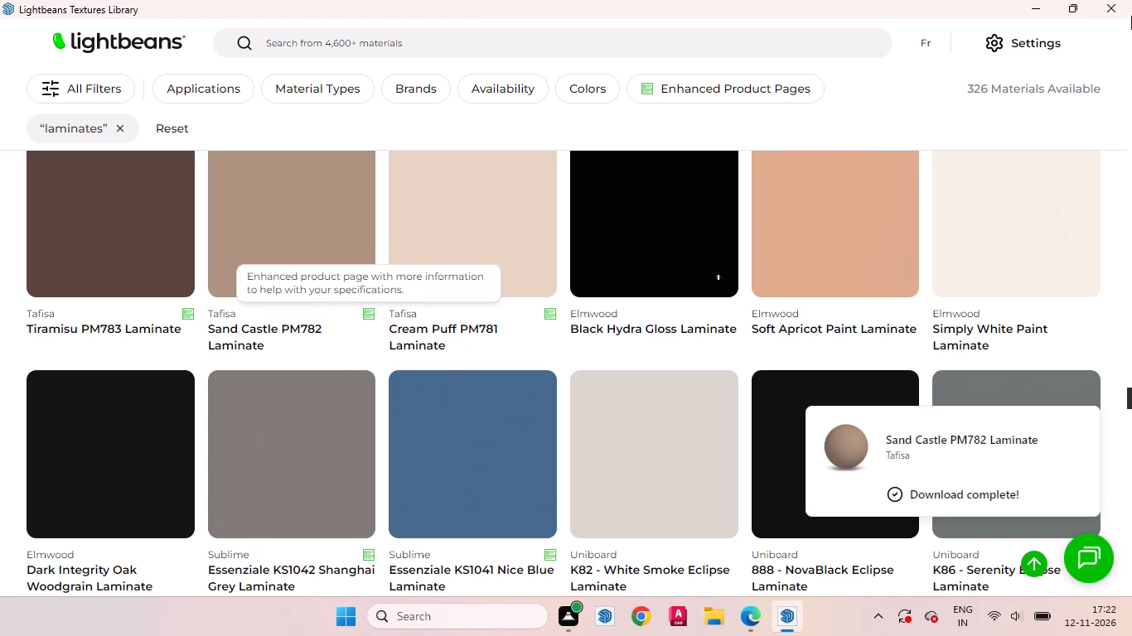
{"action": "left_click", "coordinate": [1040, 12]}
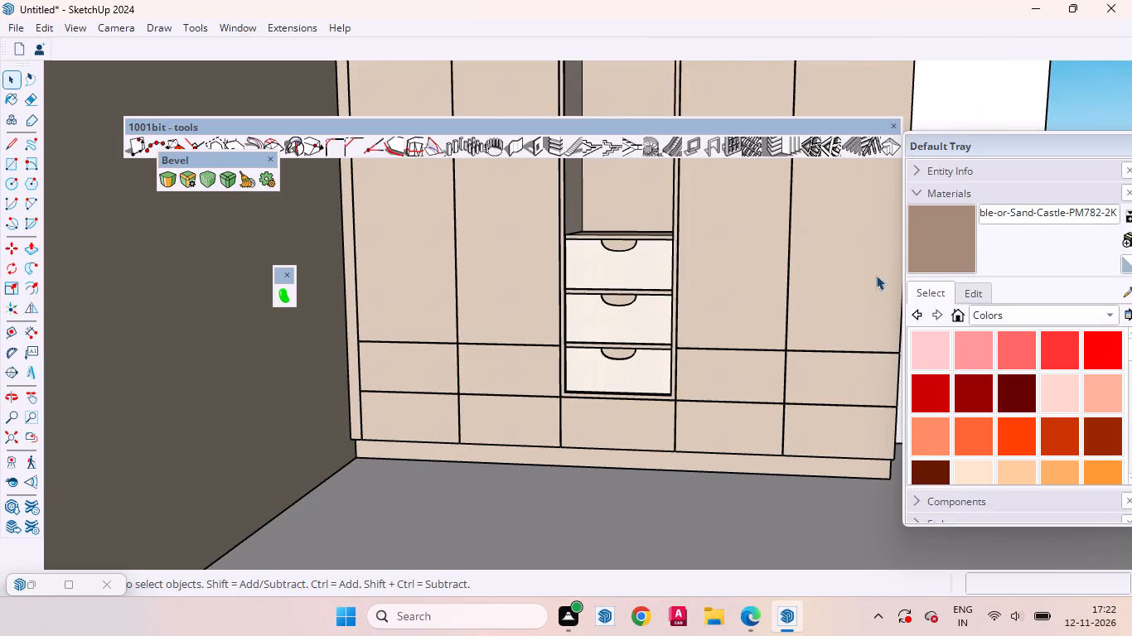
Paint the three central drawer fronts with the Sand Castle PM782 laminate.
{"action": "left_click", "coordinate": [954, 246]}
{"action": "scroll", "coordinate": [495, 429], "scroll_direction": "up", "scroll_amount": 8}
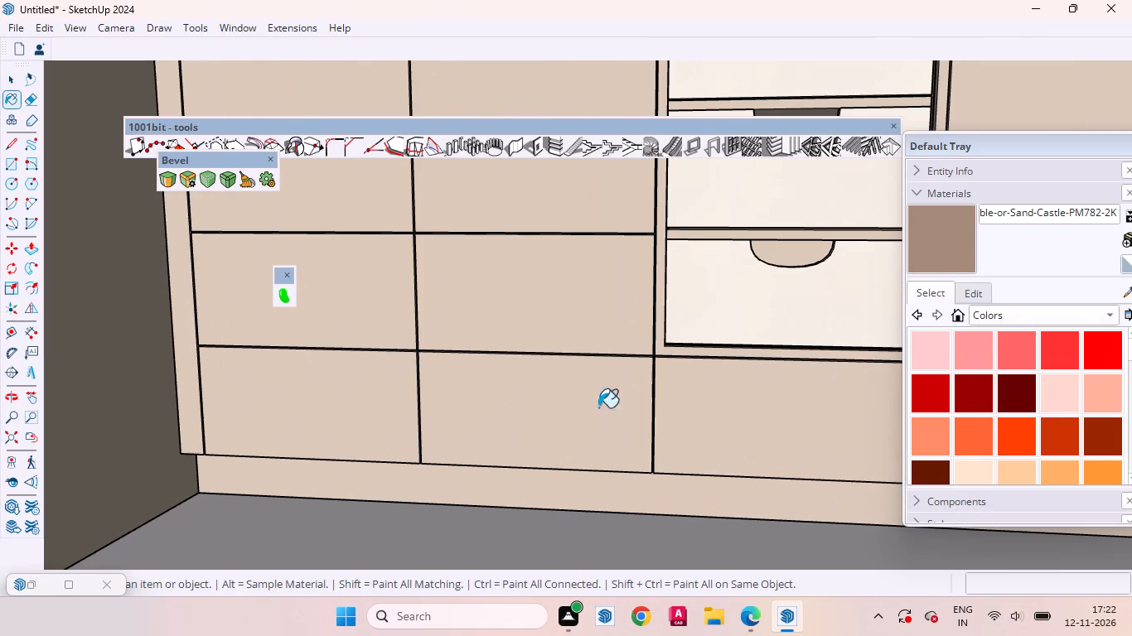
{"action": "left_click", "coordinate": [742, 300]}
{"action": "scroll", "coordinate": [668, 359], "scroll_direction": "down", "scroll_amount": 8}
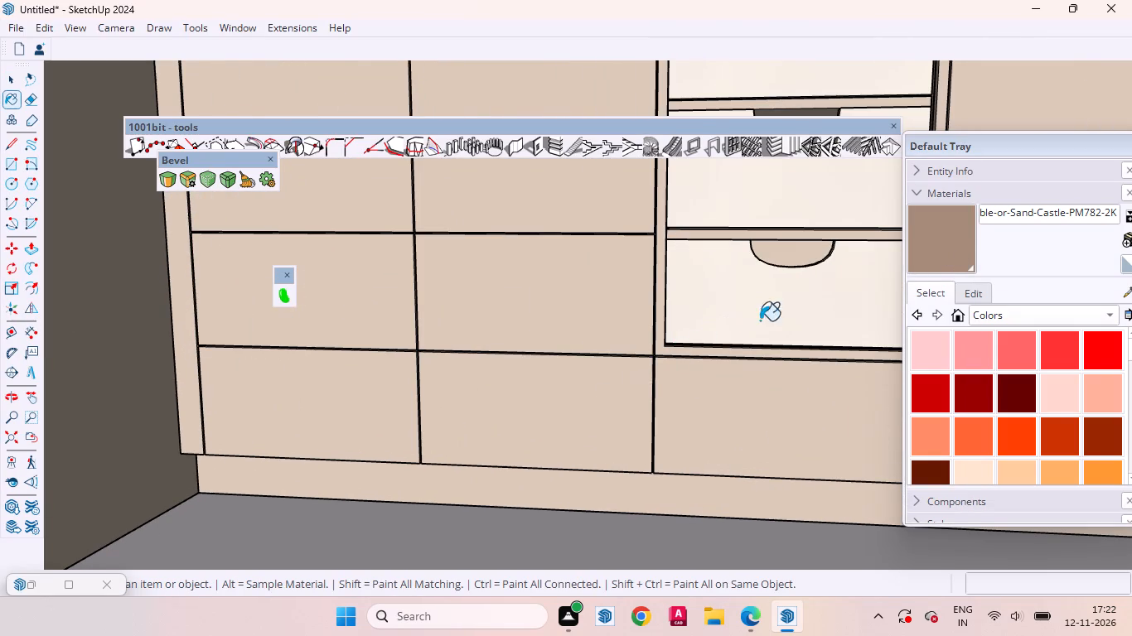
{"action": "left_click", "coordinate": [725, 229]}
{"action": "scroll", "coordinate": [640, 347], "scroll_direction": "down", "scroll_amount": 9}
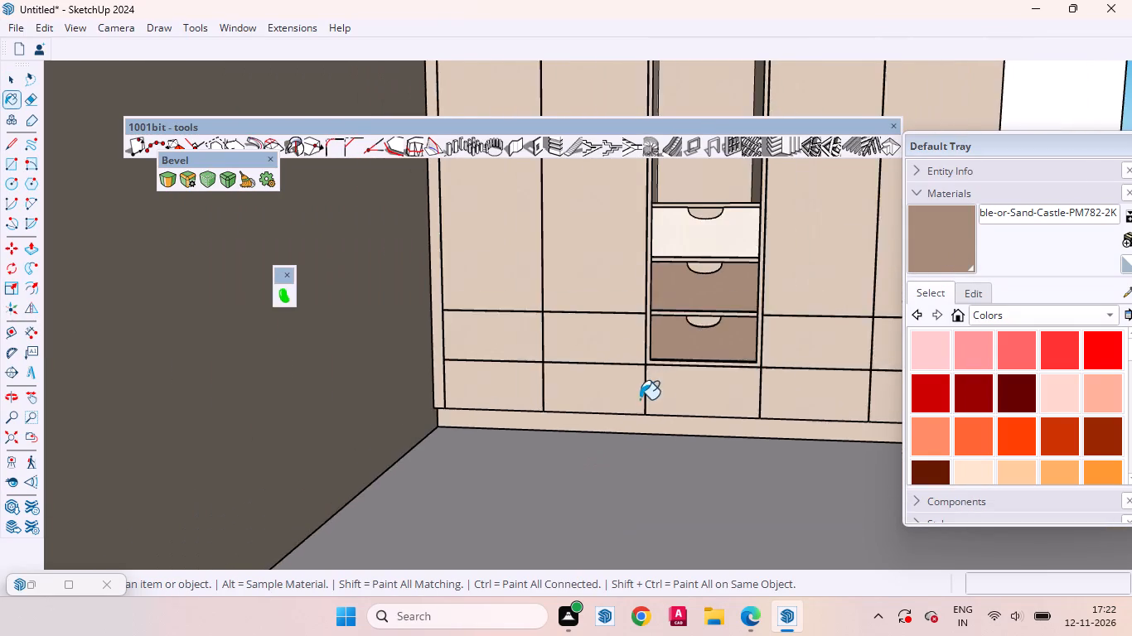
{"action": "left_click", "coordinate": [687, 245]}
{"action": "scroll", "coordinate": [670, 381], "scroll_direction": "down", "scroll_amount": 9}
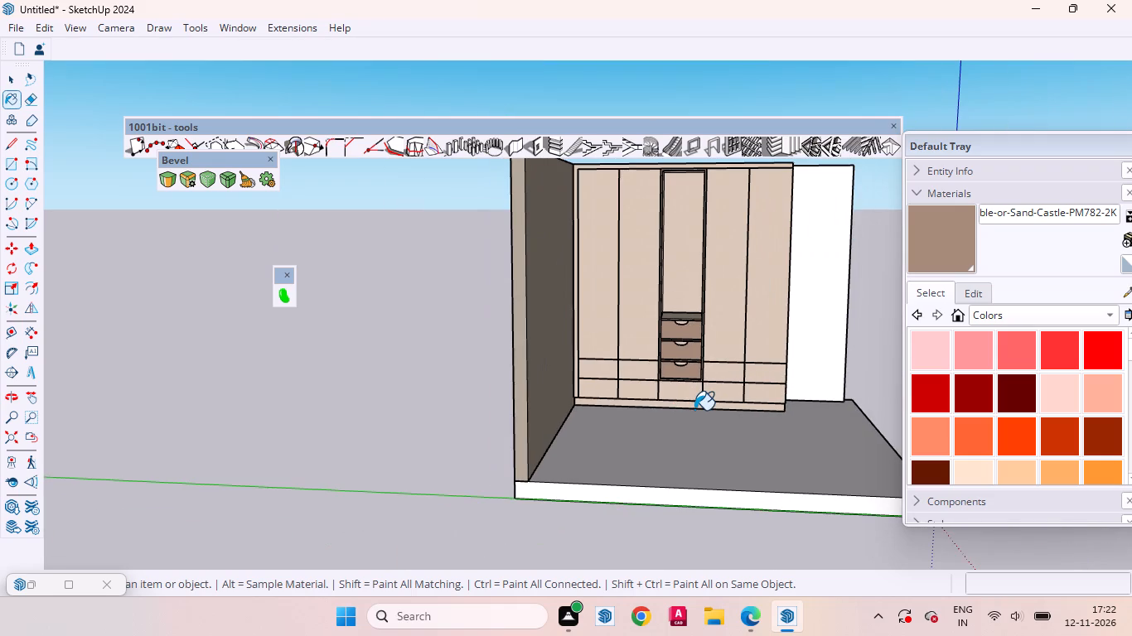
{"action": "scroll", "coordinate": [642, 356], "scroll_direction": "up", "scroll_amount": 8}
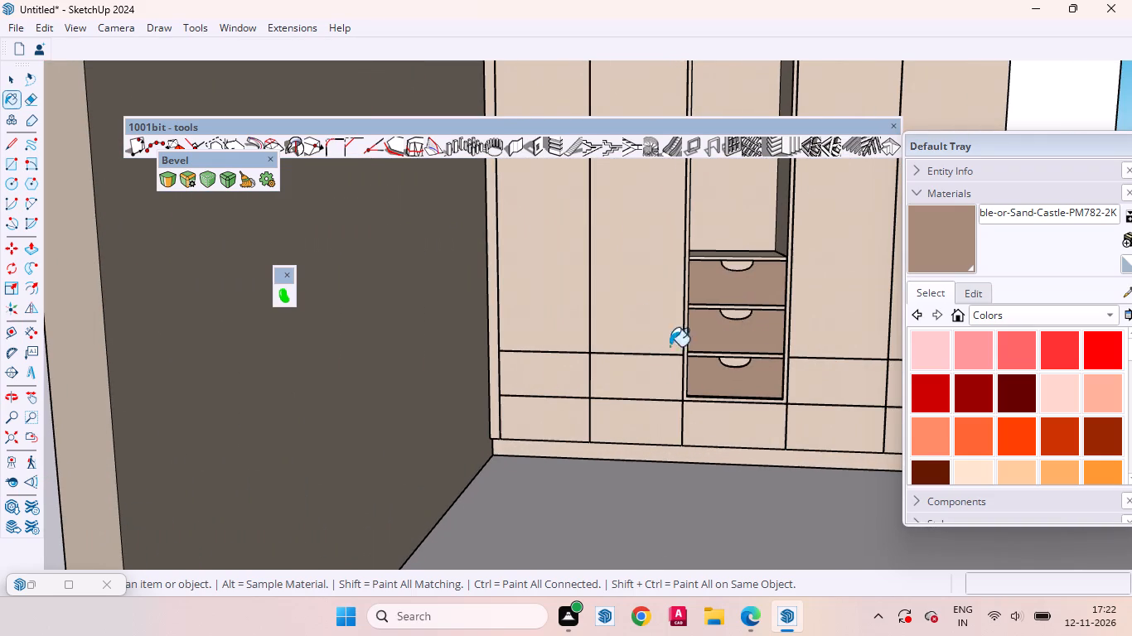
{"action": "key", "text": "space"}
Inspect the painted drawer fronts up close and the overall two-tone look of the wardrobe.
{"action": "scroll", "coordinate": [735, 263], "scroll_direction": "up", "scroll_amount": 13}
{"action": "middle_click_drag", "start_coordinate": [730, 334], "coordinate": [466, 335]}
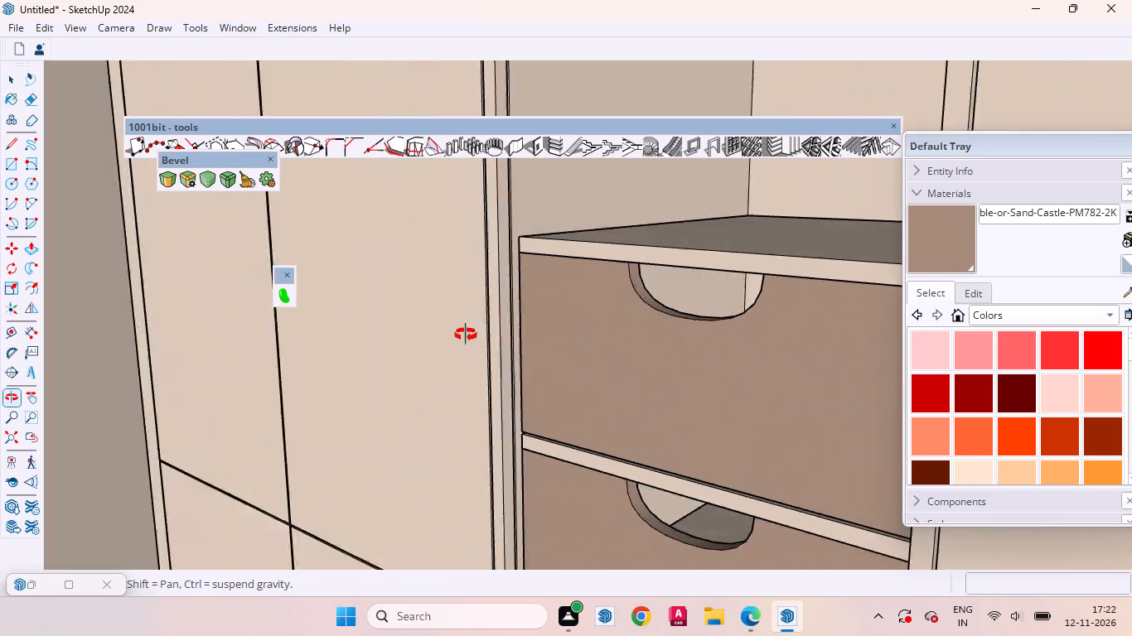
{"action": "middle_click_drag", "start_coordinate": [466, 335], "coordinate": [1124, 402]}
{"action": "scroll", "coordinate": [641, 344], "scroll_direction": "down", "scroll_amount": 2}
{"action": "scroll", "coordinate": [631, 344], "scroll_direction": "up", "scroll_amount": 1}
{"action": "scroll", "coordinate": [628, 344], "scroll_direction": "down", "scroll_amount": 5}
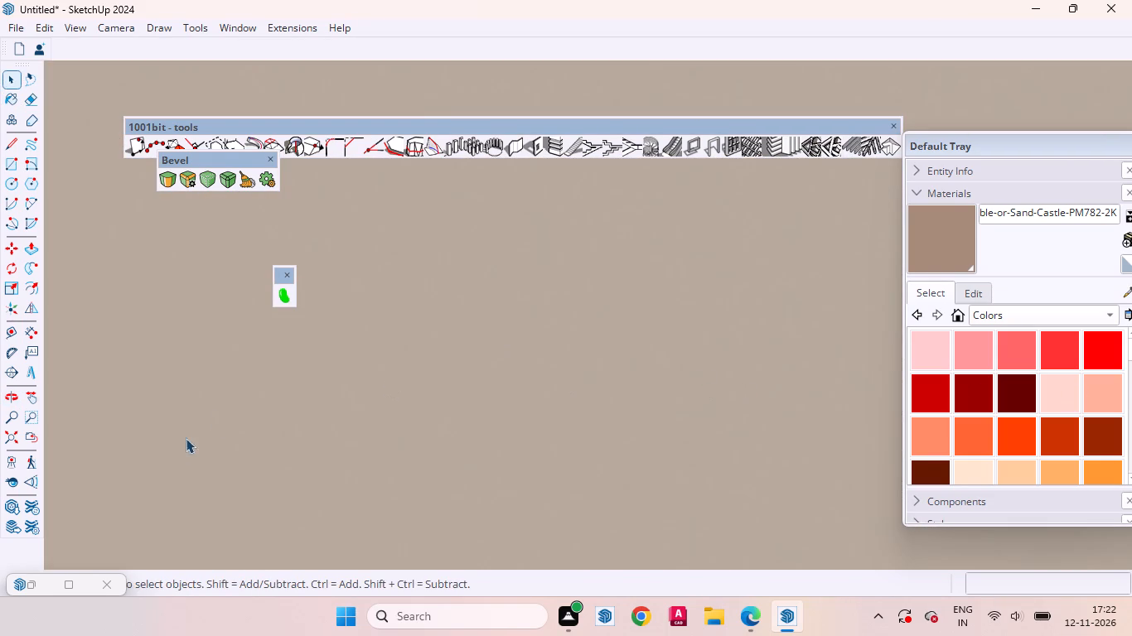
{"action": "left_click", "coordinate": [29, 439]}
{"action": "middle_click_drag", "start_coordinate": [598, 426], "coordinate": [265, 404]}
{"action": "scroll", "coordinate": [486, 380], "scroll_direction": "down", "scroll_amount": 20}
{"action": "scroll", "coordinate": [486, 380], "scroll_direction": "down", "scroll_amount": 2}
{"action": "middle_click_drag", "start_coordinate": [617, 421], "coordinate": [562, 420]}
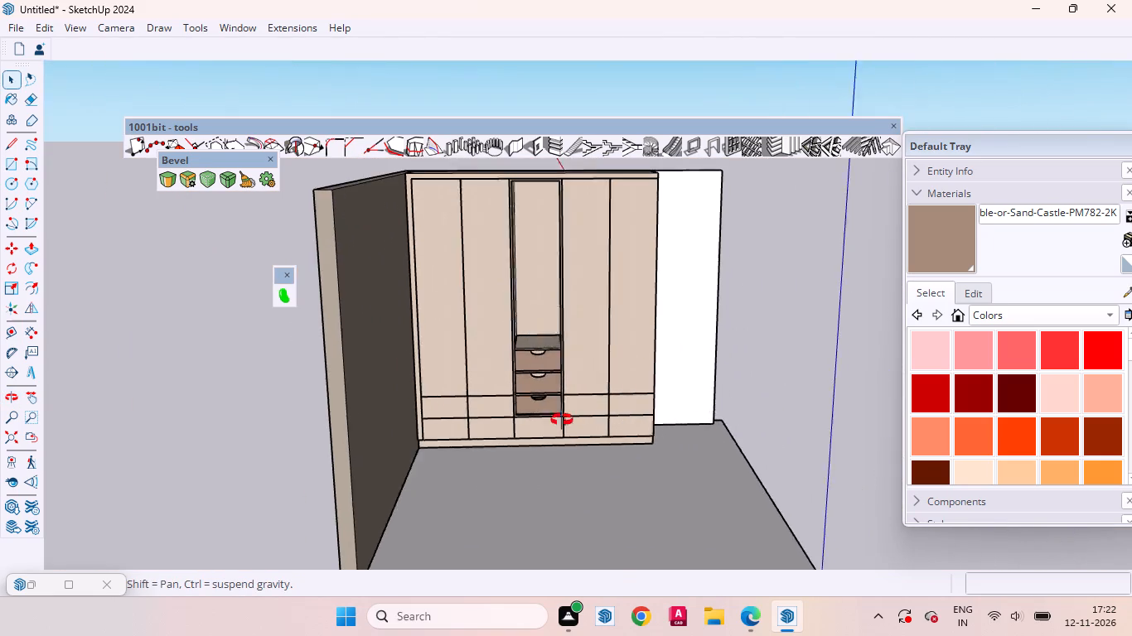
{"action": "middle_click_drag", "start_coordinate": [562, 420], "coordinate": [540, 407]}
{"action": "scroll", "coordinate": [457, 379], "scroll_direction": "up", "scroll_amount": 6}
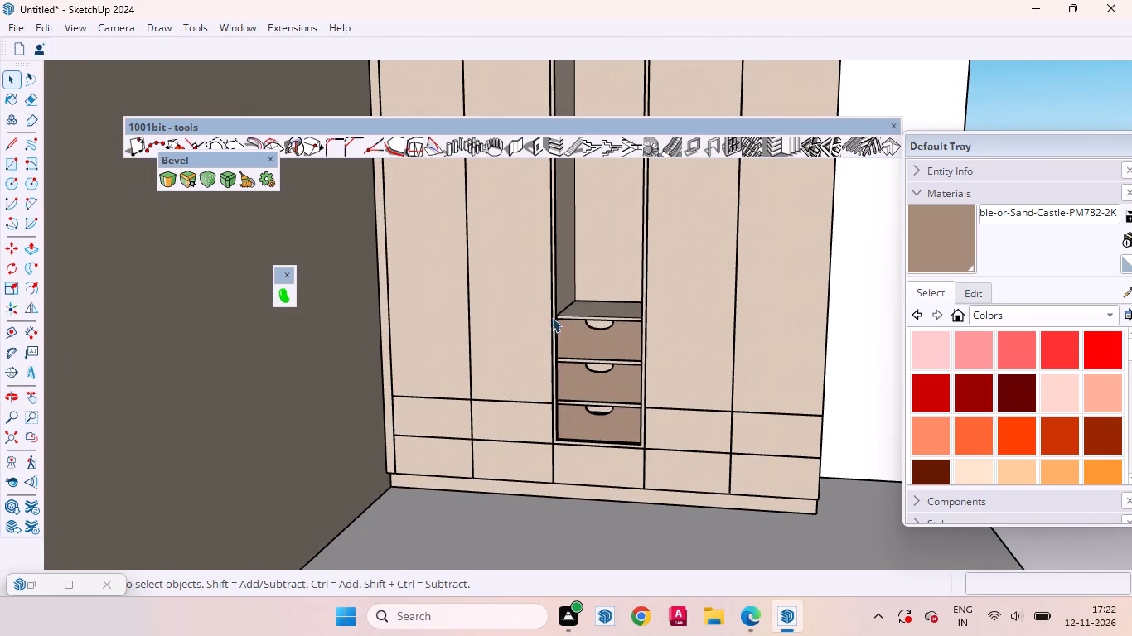
Open the wardrobe group and paint the upper-row front immediately right of the drawers, including its top and right edges, with Sand Castle PM782.
{"action": "left_click", "coordinate": [952, 232]}
{"action": "key", "text": "space"}
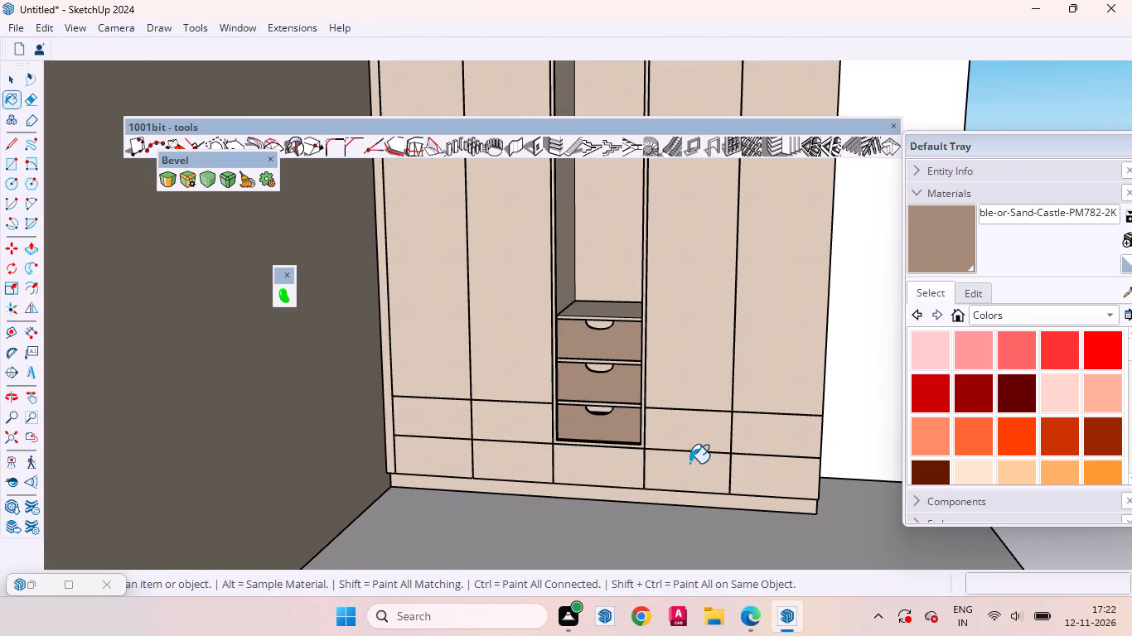
{"action": "double_click", "coordinate": [694, 437]}
{"action": "left_click", "coordinate": [693, 437]}
{"action": "scroll", "coordinate": [690, 436], "scroll_direction": "up", "scroll_amount": 5}
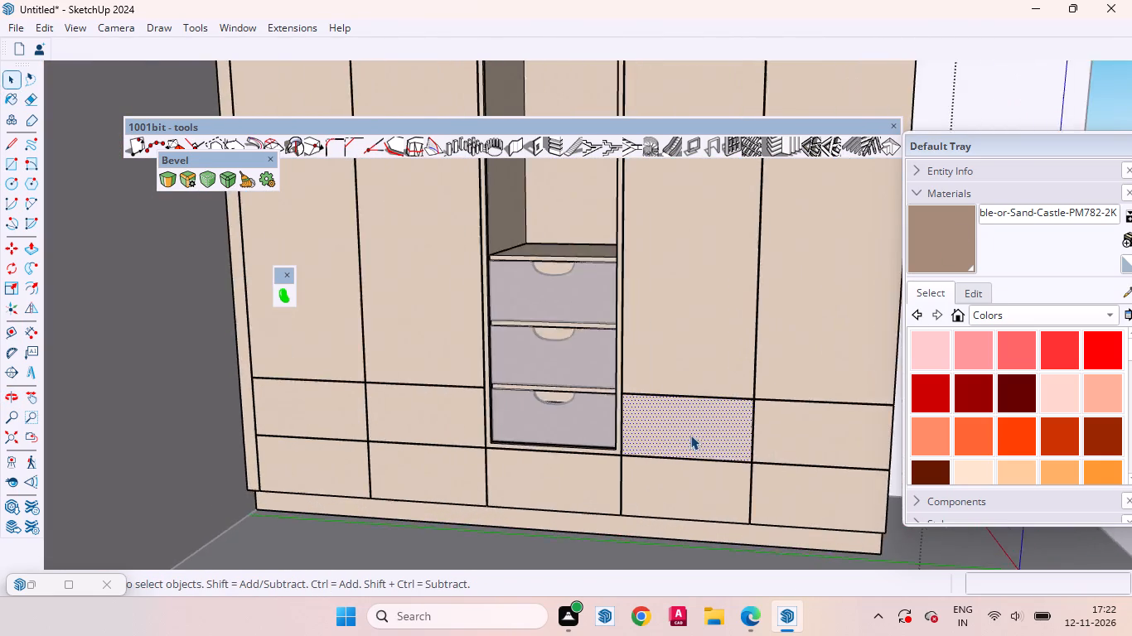
{"action": "scroll", "coordinate": [690, 435], "scroll_direction": "up", "scroll_amount": 2}
{"action": "left_click", "coordinate": [970, 245]}
{"action": "left_click", "coordinate": [723, 417]}
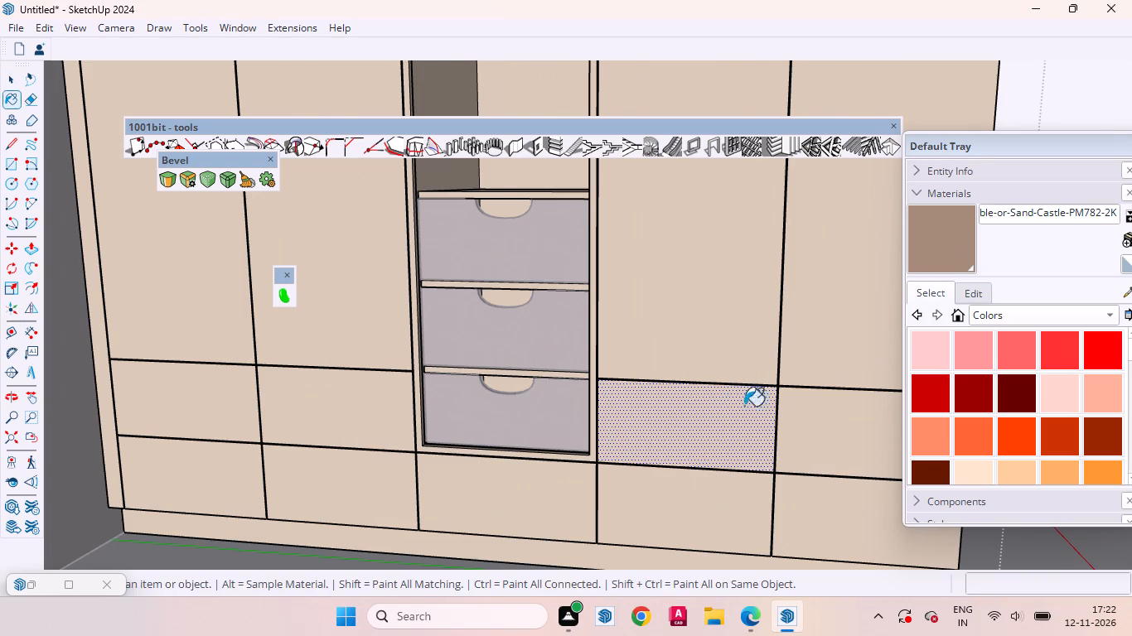
{"action": "scroll", "coordinate": [773, 397], "scroll_direction": "up", "scroll_amount": 20}
{"action": "scroll", "coordinate": [773, 397], "scroll_direction": "up", "scroll_amount": 10}
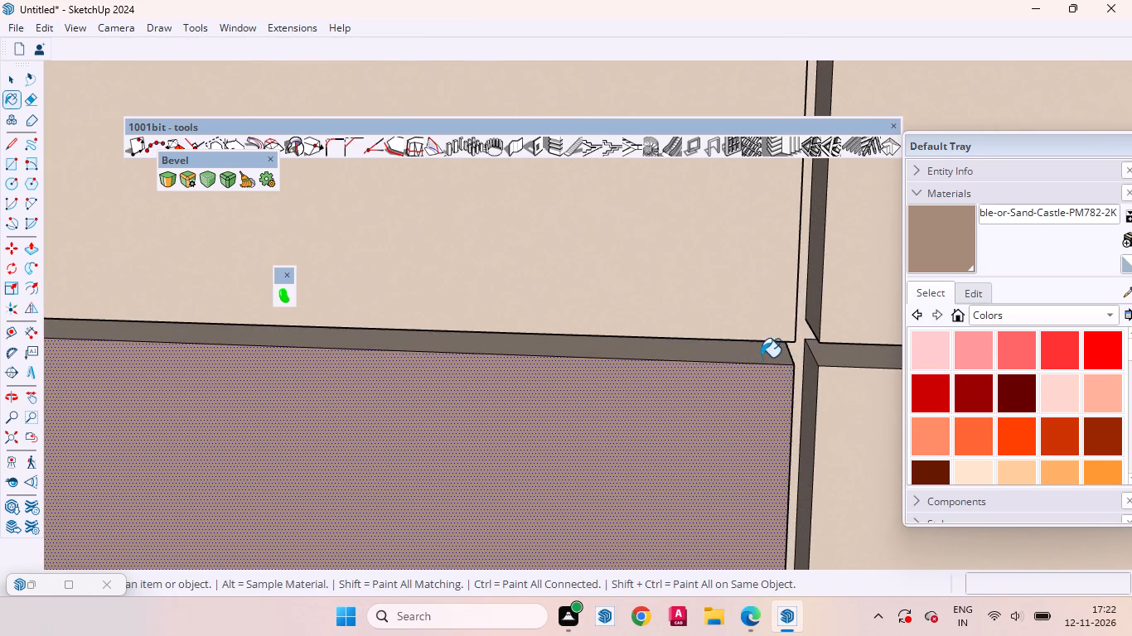
{"action": "left_click", "coordinate": [758, 354]}
{"action": "scroll", "coordinate": [820, 412], "scroll_direction": "up", "scroll_amount": 1}
{"action": "middle_click_drag", "start_coordinate": [803, 417], "coordinate": [700, 383]}
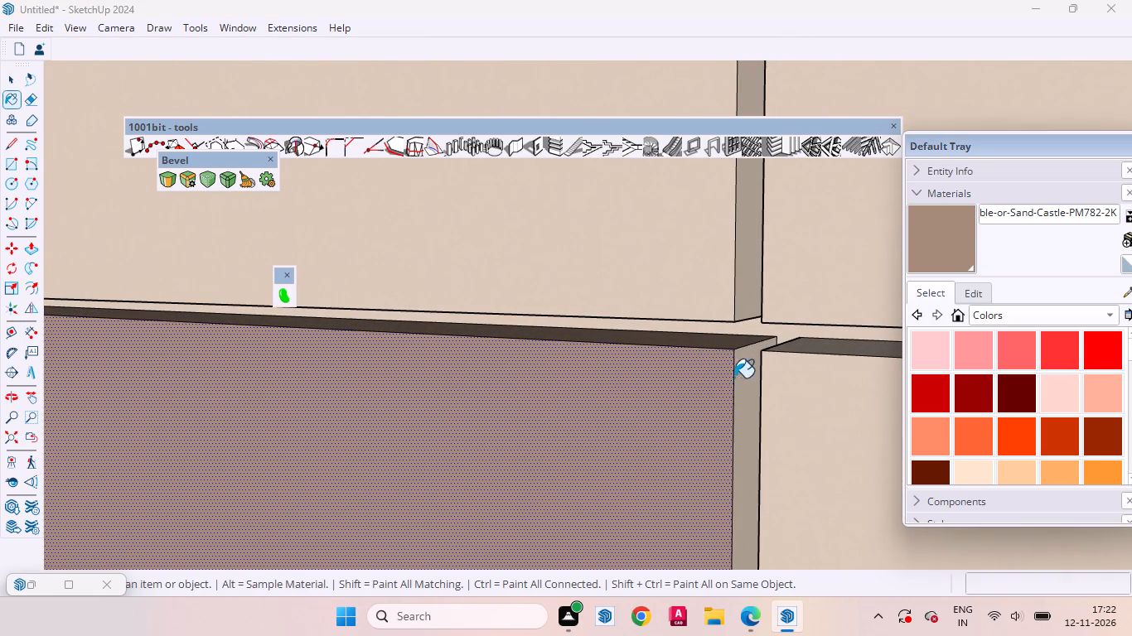
{"action": "left_click", "coordinate": [752, 375]}
Paint the adjacent upper-row front at the wardrobe's right end, including its top and left edges, with Sand Castle PM782.
{"action": "left_click", "coordinate": [804, 391]}
{"action": "left_click", "coordinate": [820, 349]}
{"action": "scroll", "coordinate": [797, 354], "scroll_direction": "up", "scroll_amount": 5}
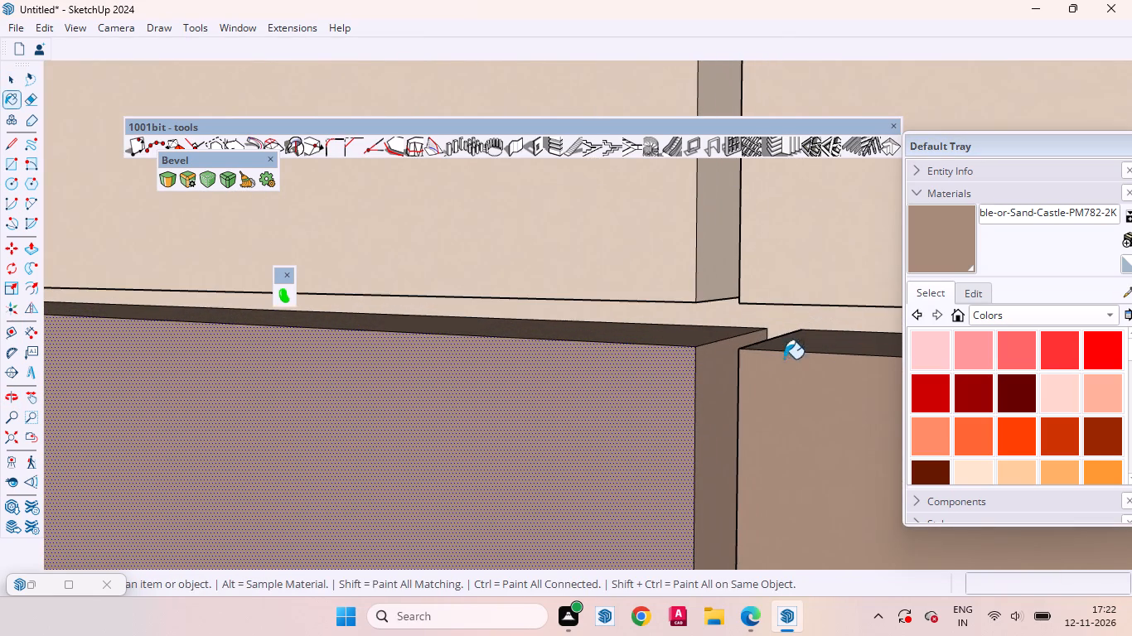
{"action": "middle_click_drag", "start_coordinate": [746, 371], "coordinate": [960, 396]}
{"action": "left_click", "coordinate": [729, 369]}
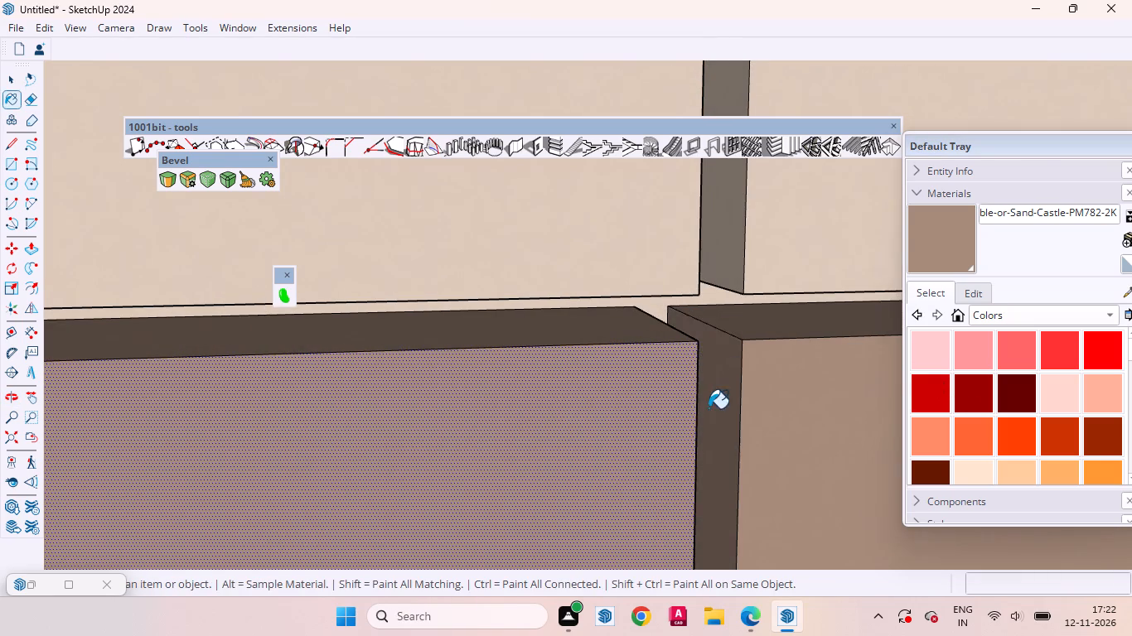
Paint the left edge of the upper-row front immediately right of the drawers with Sand Castle PM782.
{"action": "scroll", "coordinate": [709, 408], "scroll_direction": "down", "scroll_amount": 20}
{"action": "scroll", "coordinate": [709, 408], "scroll_direction": "down", "scroll_amount": 10}
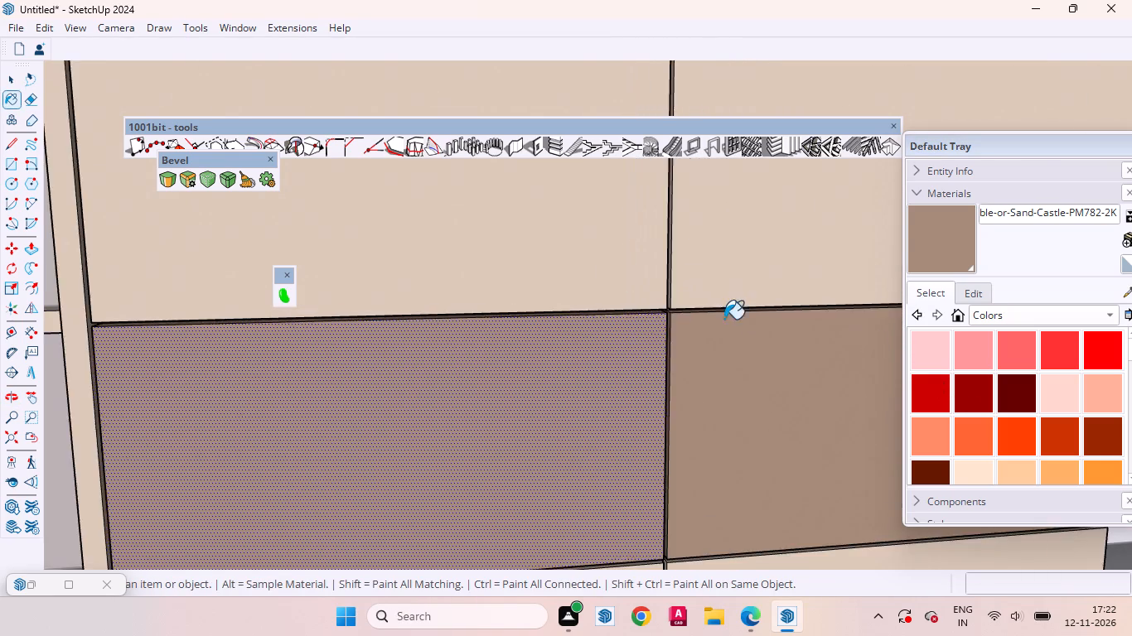
{"action": "scroll", "coordinate": [724, 319], "scroll_direction": "down", "scroll_amount": 3}
{"action": "scroll", "coordinate": [501, 378], "scroll_direction": "up", "scroll_amount": 20}
{"action": "scroll", "coordinate": [501, 378], "scroll_direction": "up", "scroll_amount": 1}
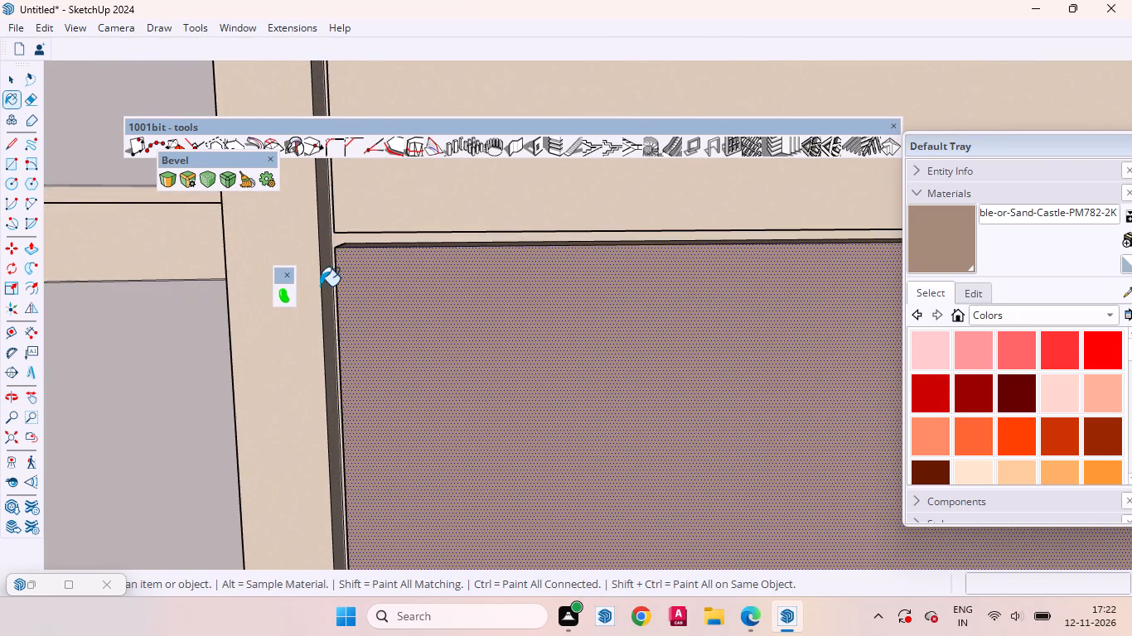
{"action": "scroll", "coordinate": [320, 286], "scroll_direction": "up", "scroll_amount": 9}
{"action": "middle_click_drag", "start_coordinate": [505, 302], "coordinate": [625, 336]}
{"action": "left_click", "coordinate": [557, 297]}
Paint both lower-row fronts right of the drawers with Sand Castle PM782, including their top edges and the end front's left edge.
{"action": "scroll", "coordinate": [442, 308], "scroll_direction": "down", "scroll_amount": 15}
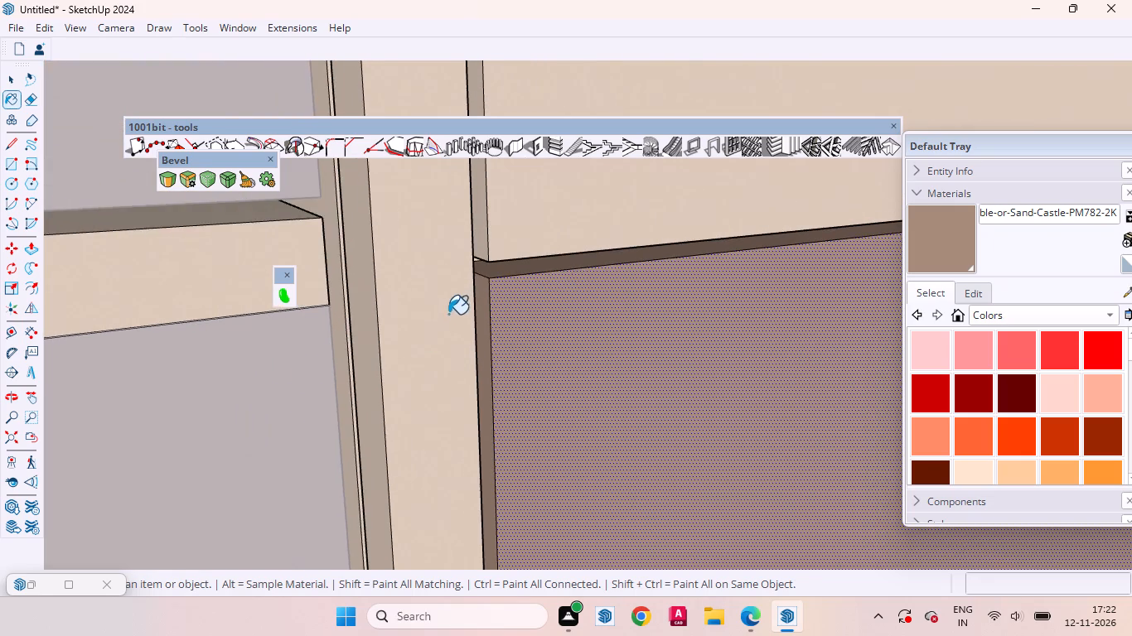
{"action": "scroll", "coordinate": [448, 314], "scroll_direction": "down", "scroll_amount": 11}
{"action": "scroll", "coordinate": [404, 328], "scroll_direction": "up", "scroll_amount": 1}
{"action": "scroll", "coordinate": [404, 328], "scroll_direction": "down", "scroll_amount": 11}
{"action": "left_click", "coordinate": [587, 445]}
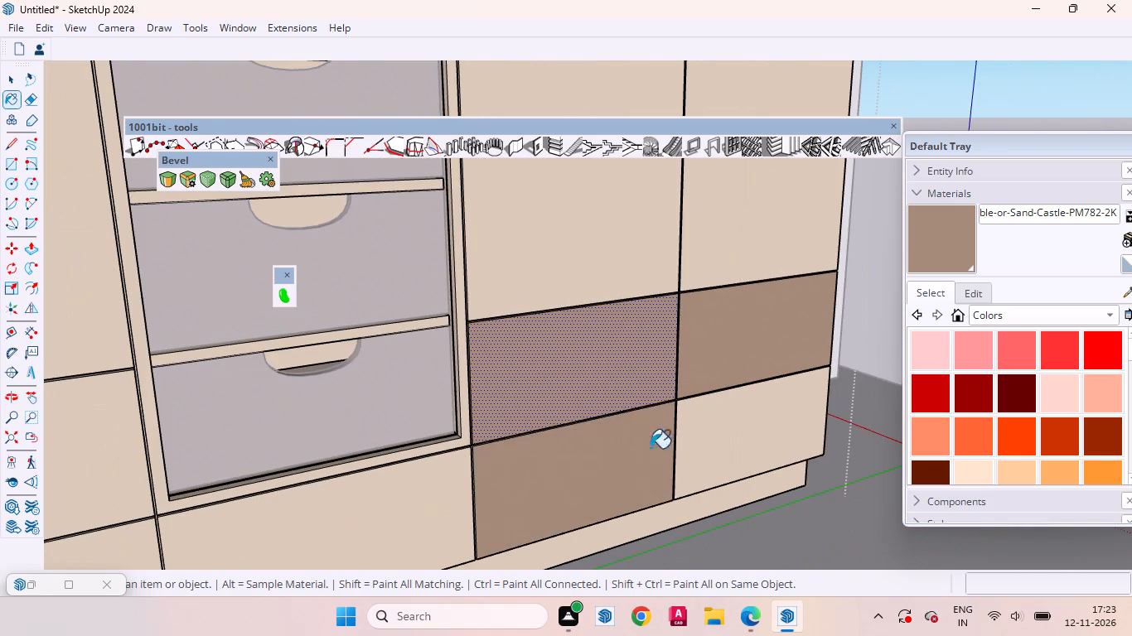
{"action": "left_click", "coordinate": [757, 450]}
{"action": "scroll", "coordinate": [729, 437], "scroll_direction": "up", "scroll_amount": 20}
{"action": "scroll", "coordinate": [729, 437], "scroll_direction": "up", "scroll_amount": 2}
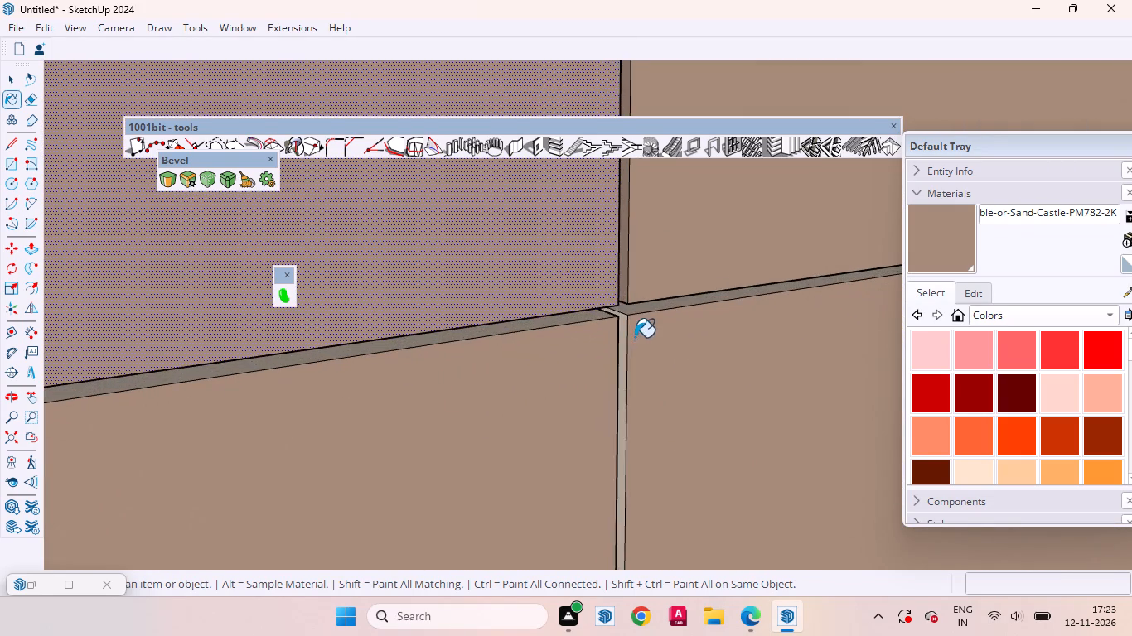
{"action": "scroll", "coordinate": [635, 337], "scroll_direction": "up", "scroll_amount": 3}
{"action": "left_click", "coordinate": [620, 316]}
{"action": "left_click", "coordinate": [646, 283]}
{"action": "left_click", "coordinate": [541, 296]}
Paint the right edge of the lower-row front nearest the drawers on their right side with Sand Castle PM782.
{"action": "scroll", "coordinate": [702, 296], "scroll_direction": "down", "scroll_amount": 3}
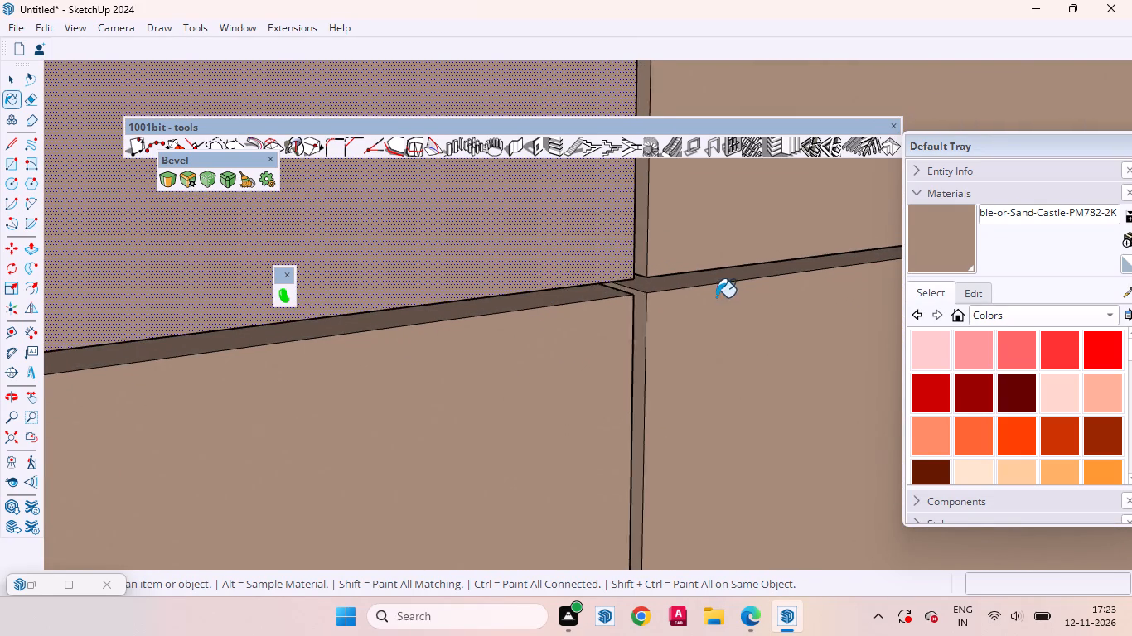
{"action": "scroll", "coordinate": [716, 297], "scroll_direction": "down", "scroll_amount": 2}
{"action": "scroll", "coordinate": [714, 297], "scroll_direction": "up", "scroll_amount": 1}
{"action": "scroll", "coordinate": [714, 297], "scroll_direction": "down", "scroll_amount": 18}
{"action": "middle_click_drag", "start_coordinate": [752, 284], "coordinate": [406, 275]}
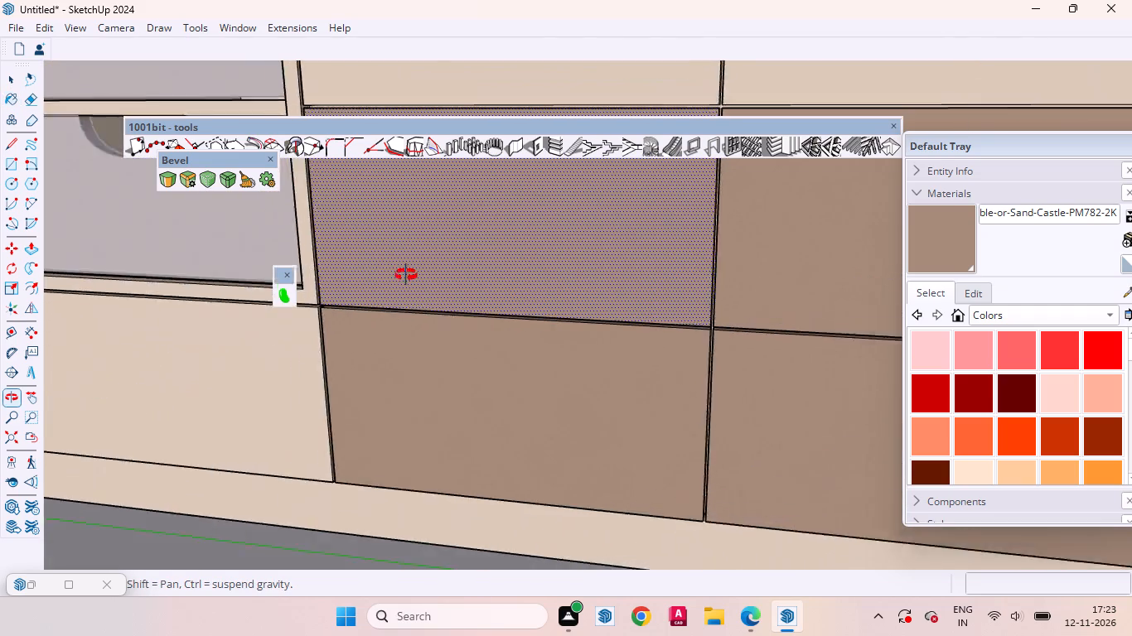
{"action": "middle_click_drag", "start_coordinate": [406, 275], "coordinate": [404, 273]}
{"action": "scroll", "coordinate": [640, 344], "scroll_direction": "up", "scroll_amount": 9}
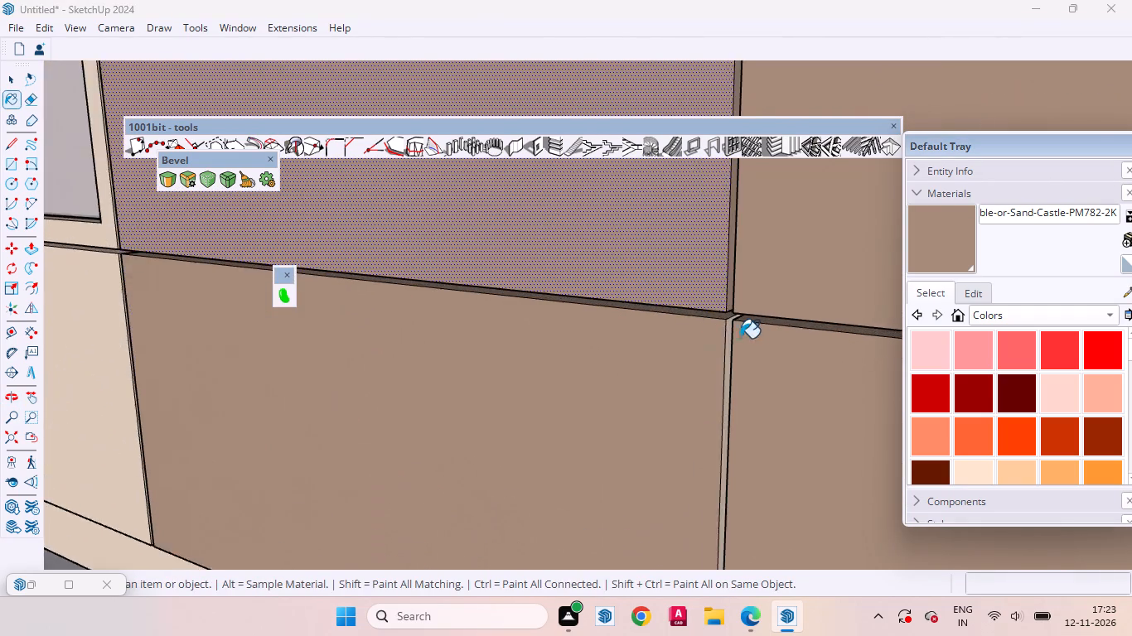
{"action": "scroll", "coordinate": [740, 338], "scroll_direction": "up", "scroll_amount": 12}
{"action": "left_click", "coordinate": [674, 299]}
Paint the left edge of that same lower-row front, beside the front below the drawers, with Sand Castle PM782.
{"action": "scroll", "coordinate": [660, 344], "scroll_direction": "up", "scroll_amount": 1}
{"action": "scroll", "coordinate": [670, 350], "scroll_direction": "down", "scroll_amount": 4}
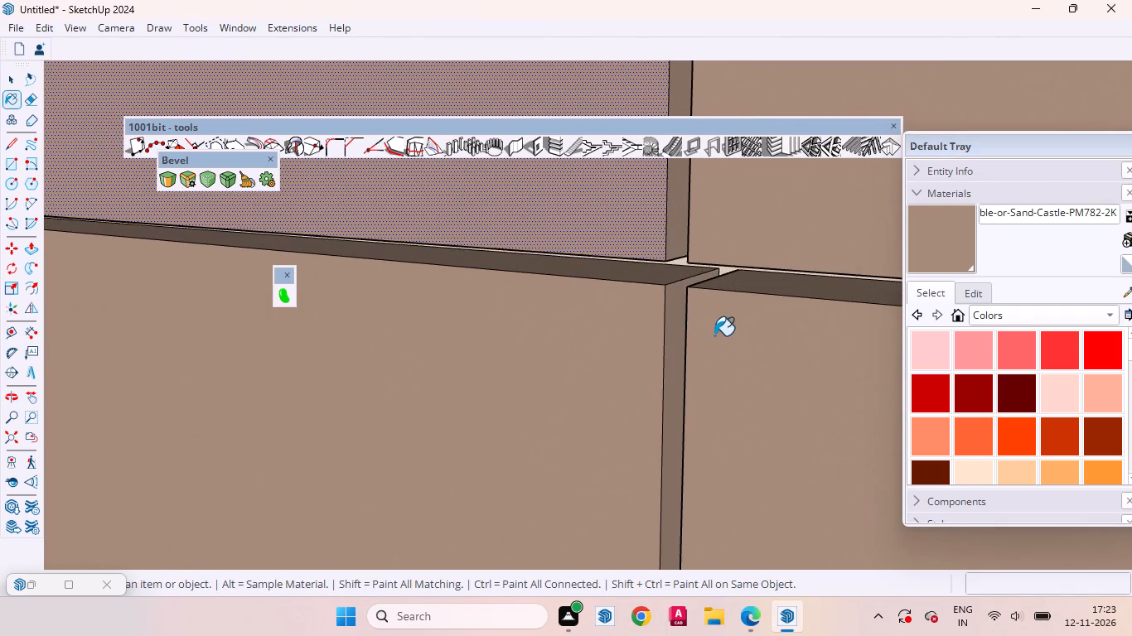
{"action": "scroll", "coordinate": [714, 335], "scroll_direction": "down", "scroll_amount": 20}
{"action": "scroll", "coordinate": [714, 335], "scroll_direction": "down", "scroll_amount": 1}
{"action": "scroll", "coordinate": [651, 345], "scroll_direction": "up", "scroll_amount": 1}
{"action": "scroll", "coordinate": [659, 349], "scroll_direction": "down", "scroll_amount": 10}
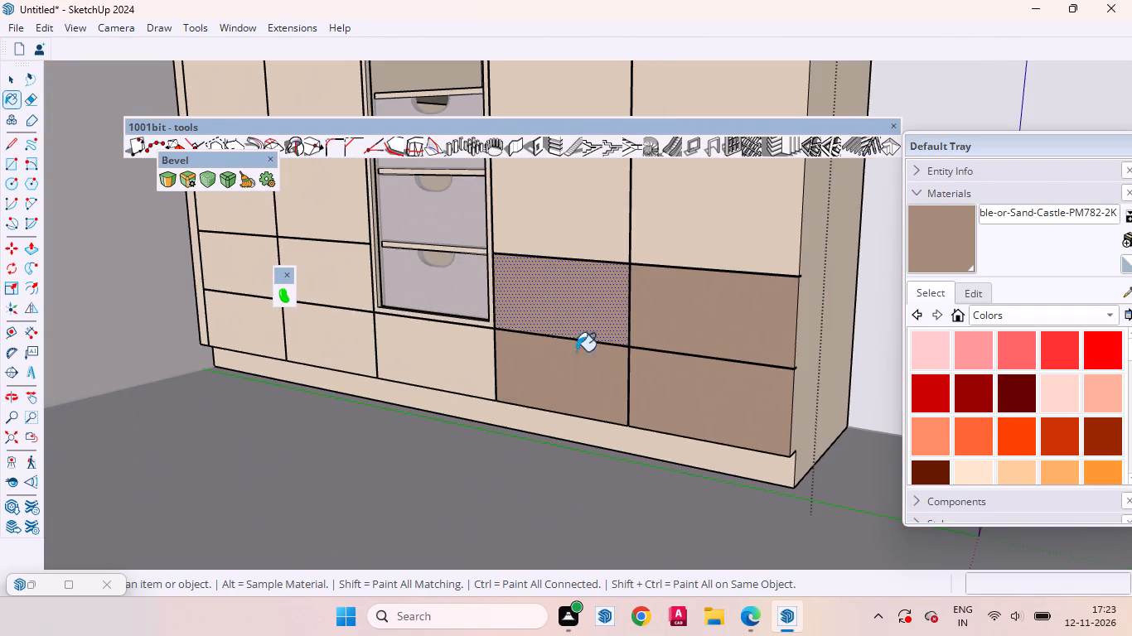
{"action": "middle_click_drag", "start_coordinate": [513, 335], "coordinate": [907, 380]}
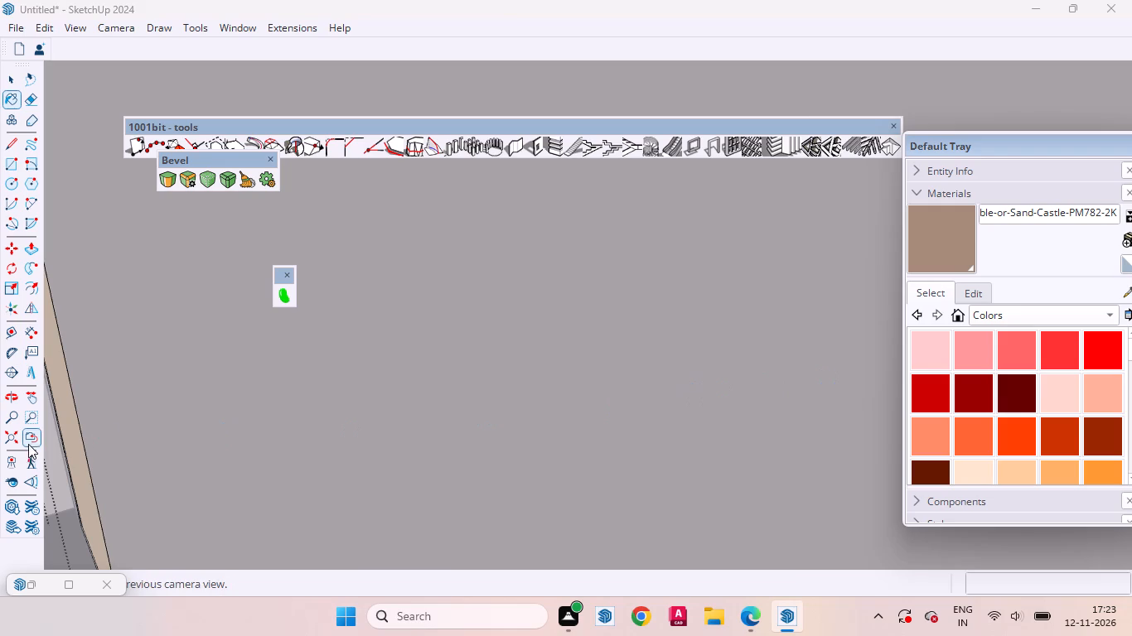
{"action": "left_click", "coordinate": [28, 441]}
{"action": "scroll", "coordinate": [648, 394], "scroll_direction": "up", "scroll_amount": 17}
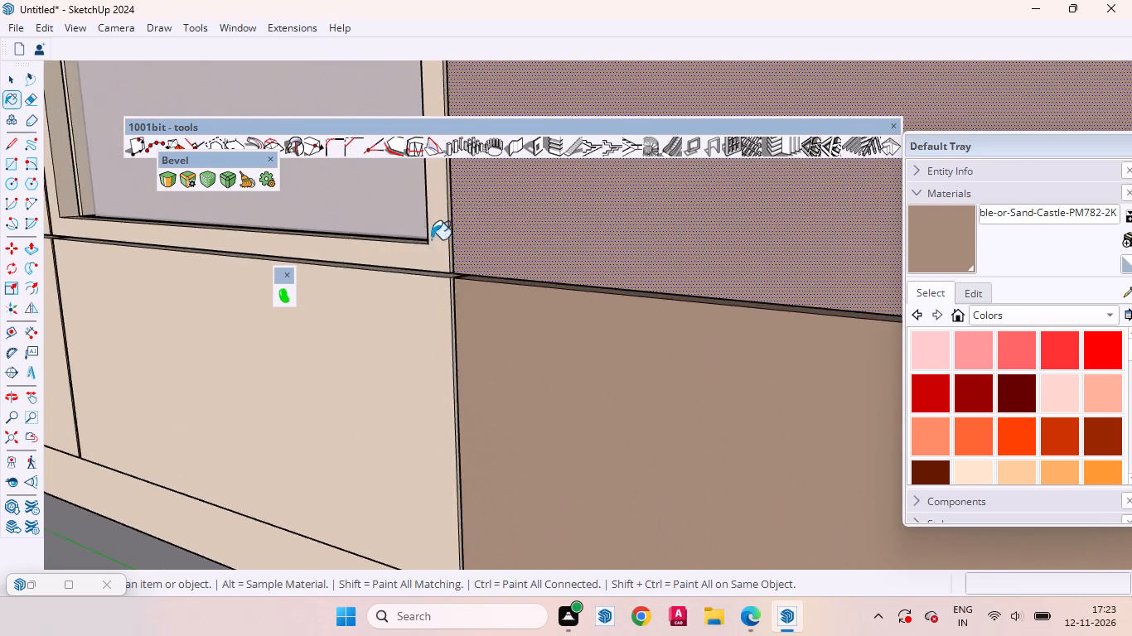
{"action": "scroll", "coordinate": [431, 239], "scroll_direction": "up", "scroll_amount": 14}
{"action": "middle_click_drag", "start_coordinate": [458, 308], "coordinate": [670, 344]}
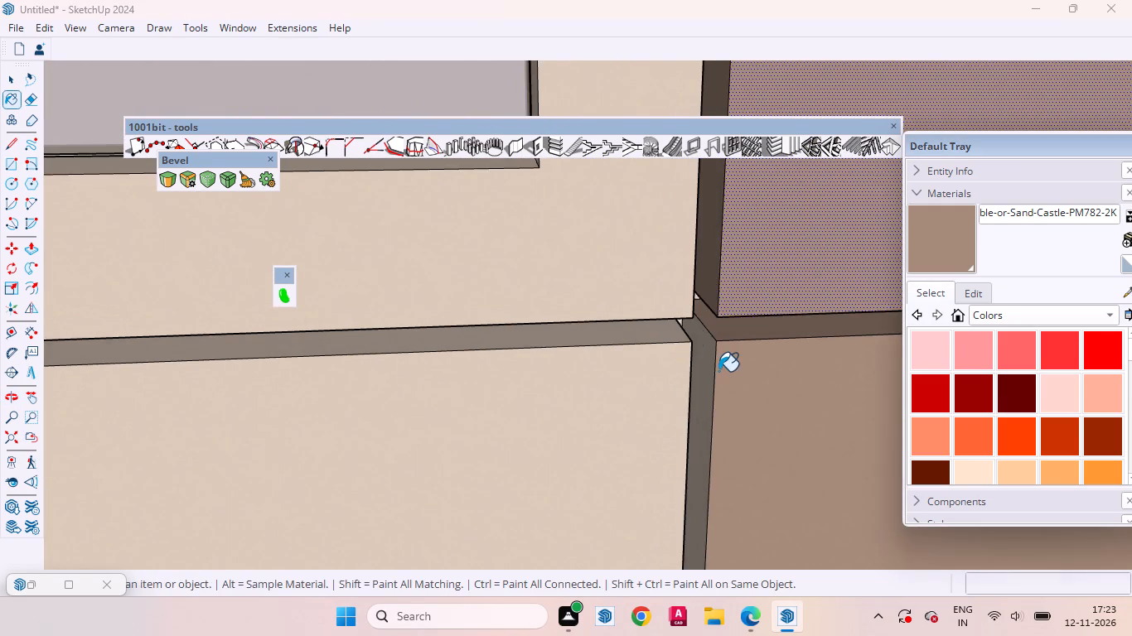
{"action": "scroll", "coordinate": [718, 371], "scroll_direction": "up", "scroll_amount": 3}
{"action": "left_click", "coordinate": [704, 352]}
Paint the lower-row front directly below the drawers with Sand Castle PM782, including its top, right and left edges.
{"action": "left_click", "coordinate": [587, 382]}
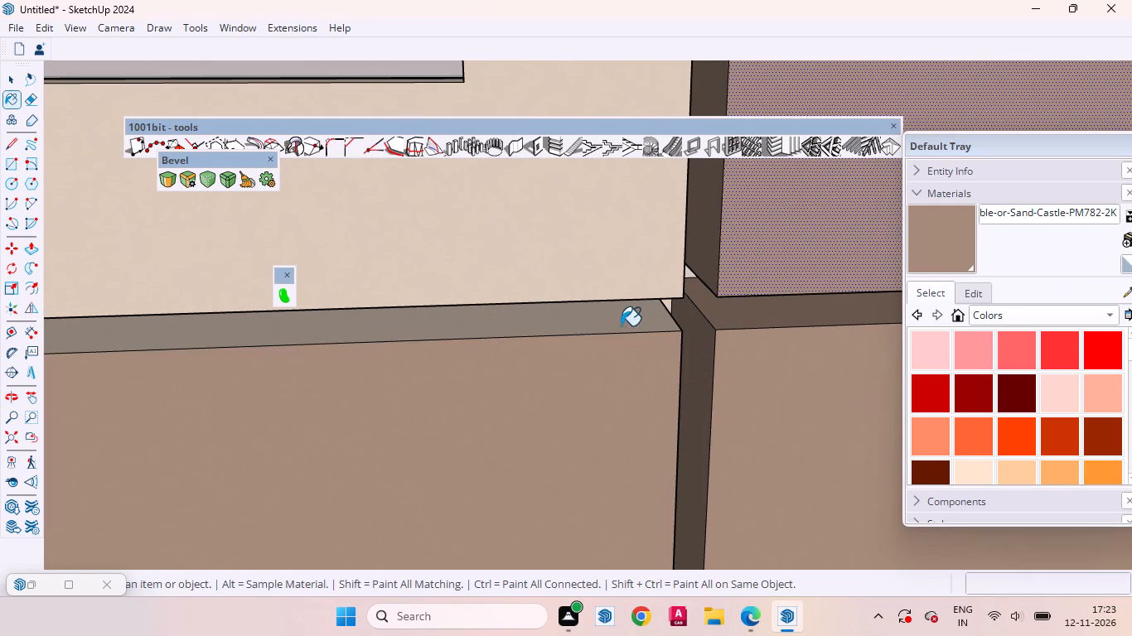
{"action": "left_click", "coordinate": [621, 325]}
{"action": "middle_click_drag", "start_coordinate": [704, 383], "coordinate": [572, 333]}
{"action": "left_click", "coordinate": [556, 316]}
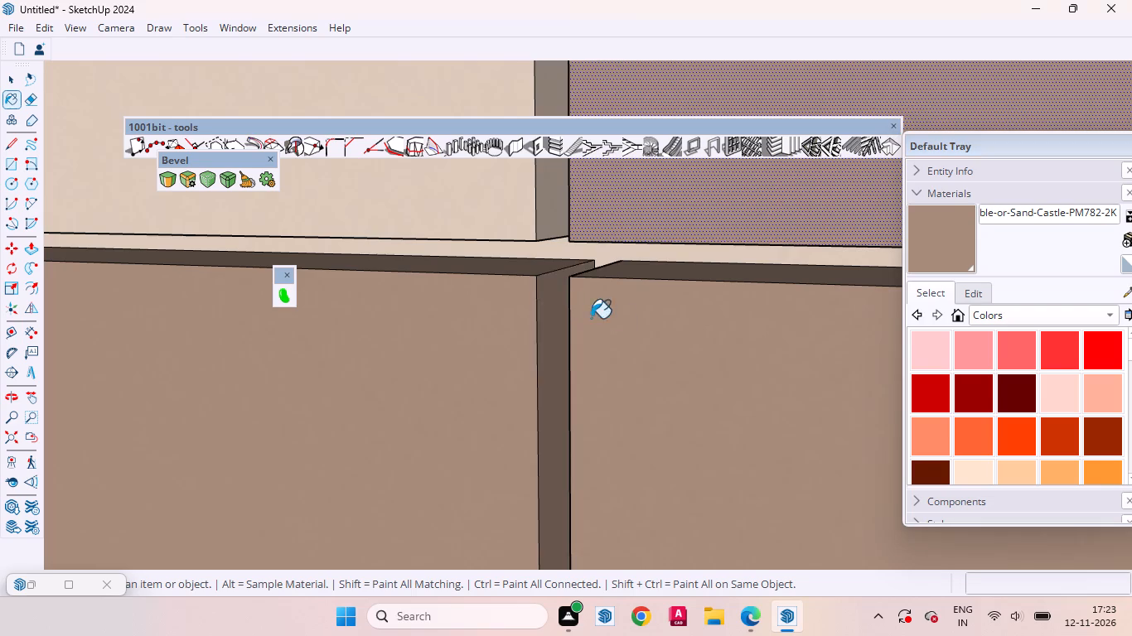
{"action": "scroll", "coordinate": [762, 378], "scroll_direction": "down", "scroll_amount": 3}
{"action": "scroll", "coordinate": [677, 387], "scroll_direction": "down", "scroll_amount": 14}
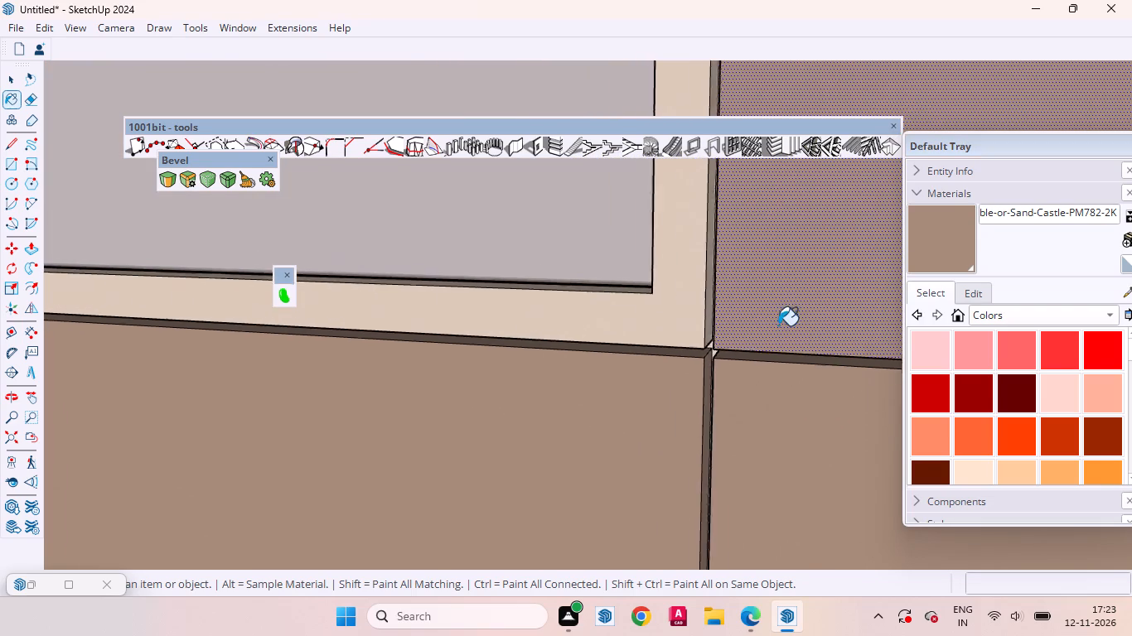
{"action": "scroll", "coordinate": [778, 325], "scroll_direction": "down", "scroll_amount": 13}
{"action": "middle_click_drag", "start_coordinate": [597, 365], "coordinate": [791, 417]}
{"action": "scroll", "coordinate": [518, 375], "scroll_direction": "up", "scroll_amount": 20}
{"action": "scroll", "coordinate": [518, 375], "scroll_direction": "up", "scroll_amount": 3}
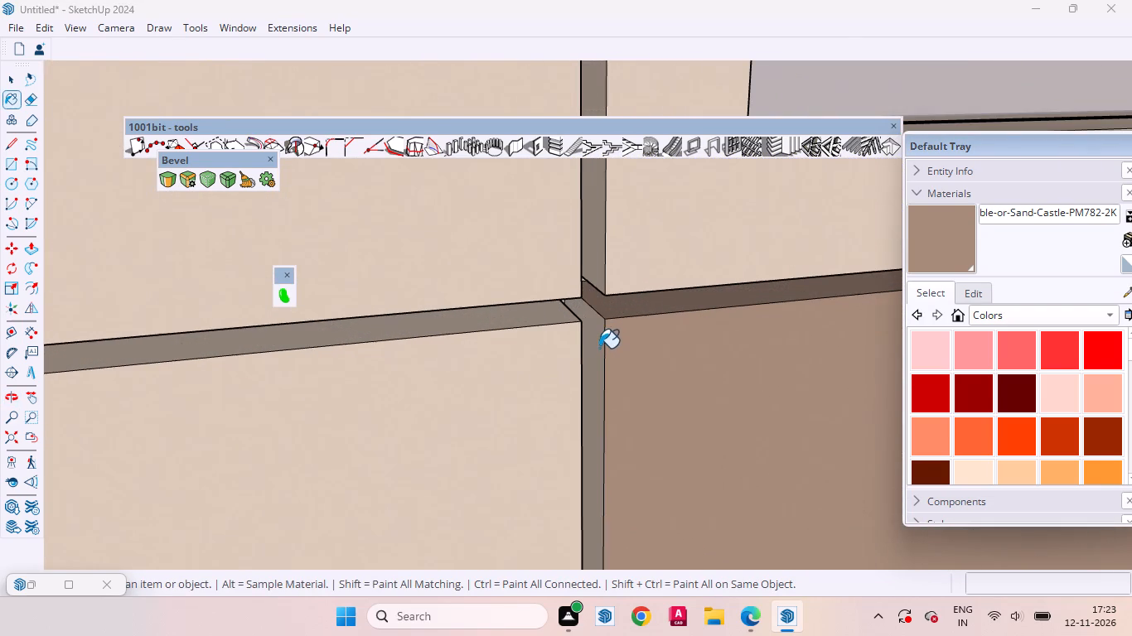
{"action": "left_click", "coordinate": [599, 346]}
Paint the second lower-row front from the wardrobe's left end with Sand Castle PM782, including its top and right edges.
{"action": "left_click", "coordinate": [547, 323]}
{"action": "left_click", "coordinate": [538, 378]}
{"action": "middle_click_drag", "start_coordinate": [575, 354], "coordinate": [418, 335]}
{"action": "left_click", "coordinate": [457, 311]}
Paint the leftmost lower-row front with its top and right edges, plus the neighbouring front's left edge, with Sand Castle PM782.
{"action": "scroll", "coordinate": [676, 370], "scroll_direction": "down", "scroll_amount": 20}
{"action": "scroll", "coordinate": [676, 370], "scroll_direction": "down", "scroll_amount": 4}
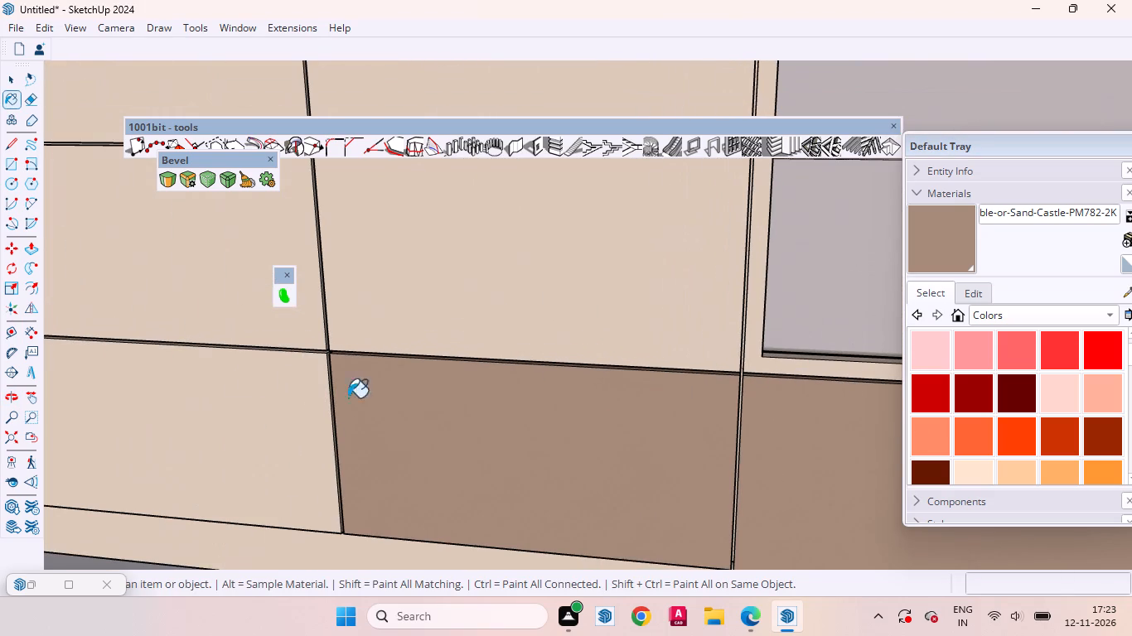
{"action": "left_click", "coordinate": [261, 404]}
{"action": "scroll", "coordinate": [302, 358], "scroll_direction": "up", "scroll_amount": 13}
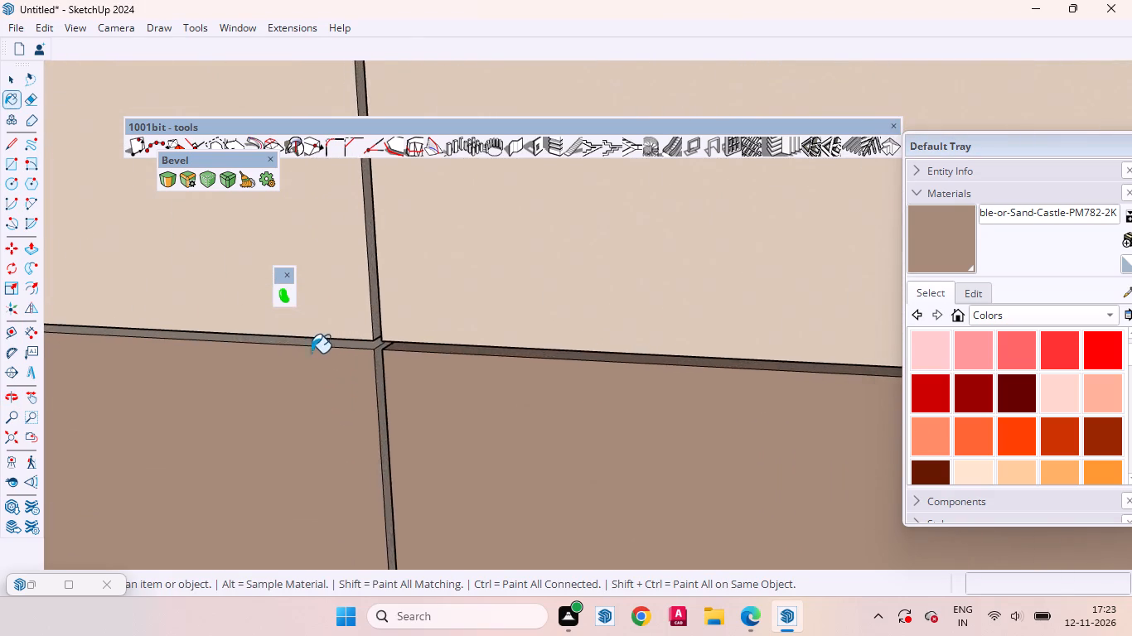
{"action": "scroll", "coordinate": [311, 353], "scroll_direction": "up", "scroll_amount": 9}
{"action": "left_click", "coordinate": [343, 338]}
{"action": "scroll", "coordinate": [470, 374], "scroll_direction": "up", "scroll_amount": 5}
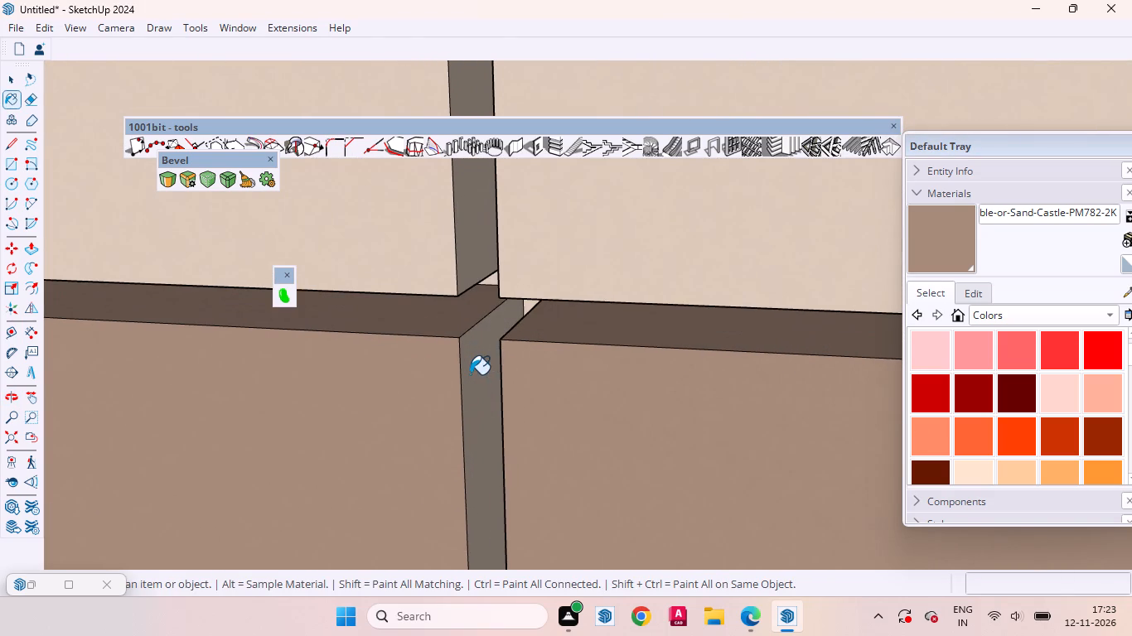
{"action": "left_click", "coordinate": [470, 374]}
{"action": "middle_click_drag", "start_coordinate": [476, 381], "coordinate": [693, 393]}
{"action": "left_click", "coordinate": [535, 388]}
Paint the left edge of the leftmost lower-row front with Sand Castle PM782.
{"action": "scroll", "coordinate": [537, 391], "scroll_direction": "down", "scroll_amount": 2}
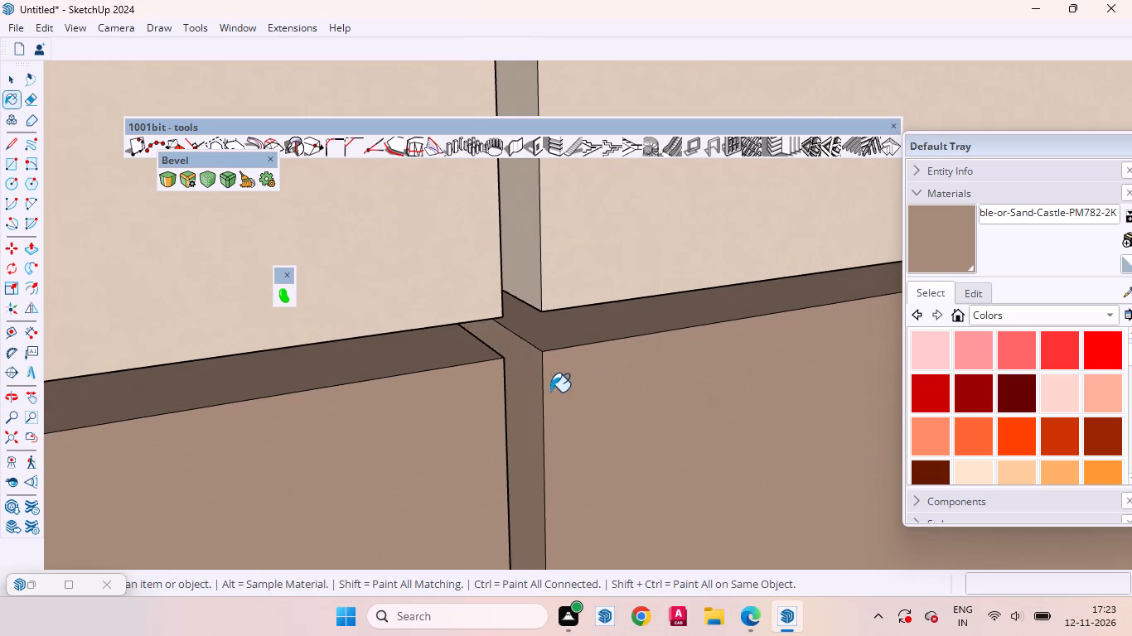
{"action": "scroll", "coordinate": [550, 392], "scroll_direction": "down", "scroll_amount": 20}
{"action": "scroll", "coordinate": [550, 392], "scroll_direction": "down", "scroll_amount": 12}
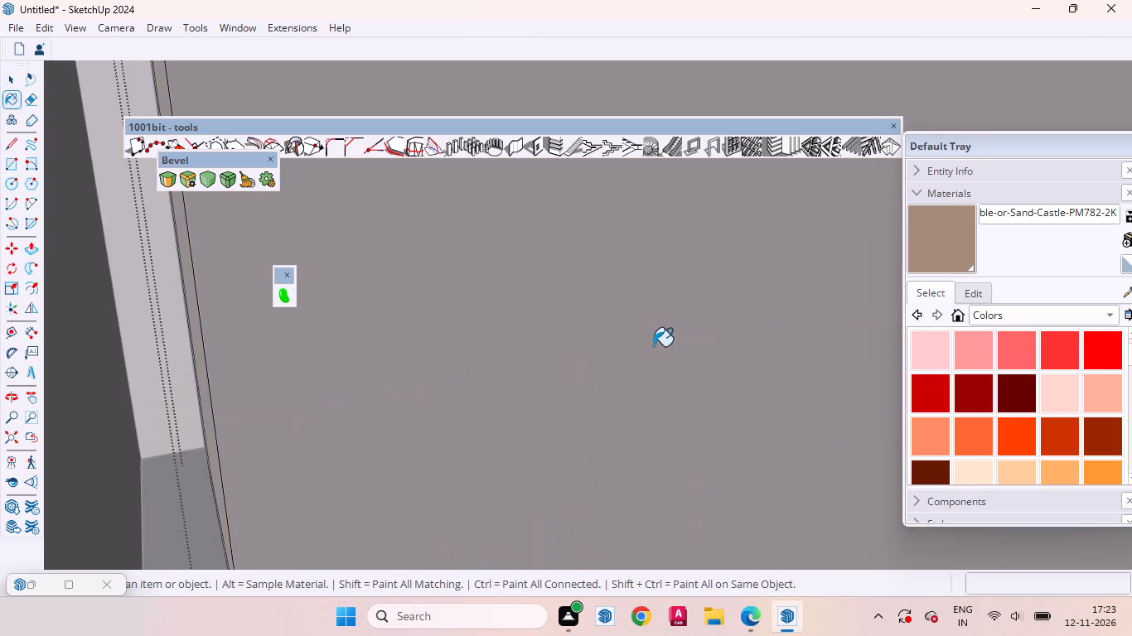
{"action": "left_click", "coordinate": [34, 432]}
{"action": "middle_click_drag", "start_coordinate": [418, 432], "coordinate": [294, 411]}
{"action": "scroll", "coordinate": [809, 388], "scroll_direction": "down", "scroll_amount": 20}
{"action": "scroll", "coordinate": [809, 388], "scroll_direction": "down", "scroll_amount": 5}
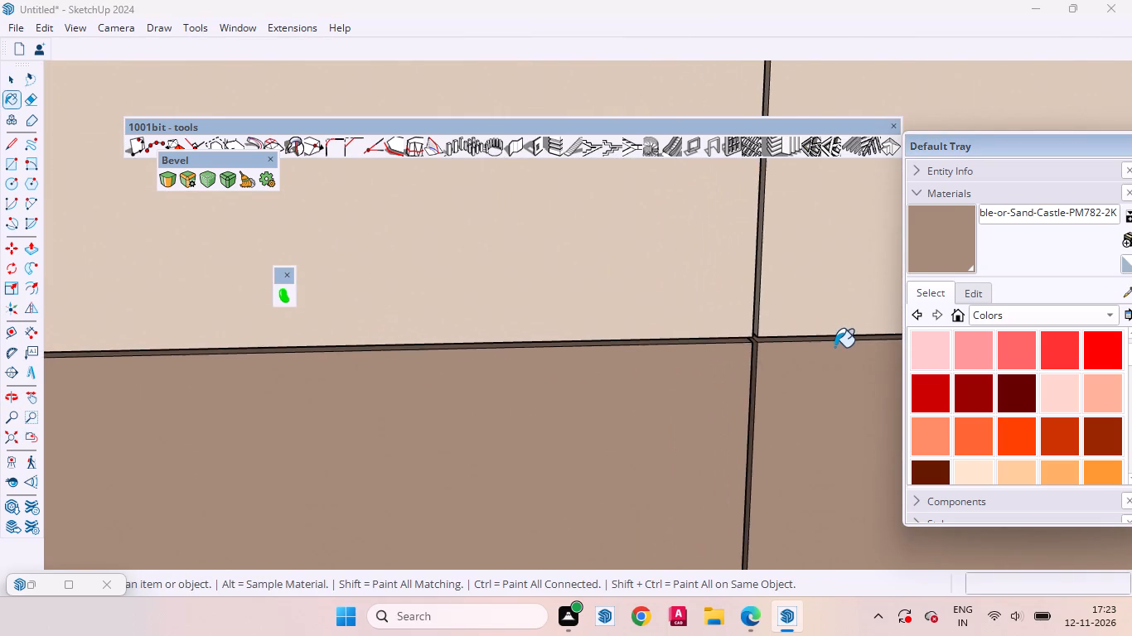
{"action": "scroll", "coordinate": [834, 347], "scroll_direction": "down", "scroll_amount": 3}
{"action": "scroll", "coordinate": [237, 388], "scroll_direction": "up", "scroll_amount": 20}
{"action": "scroll", "coordinate": [237, 388], "scroll_direction": "up", "scroll_amount": 1}
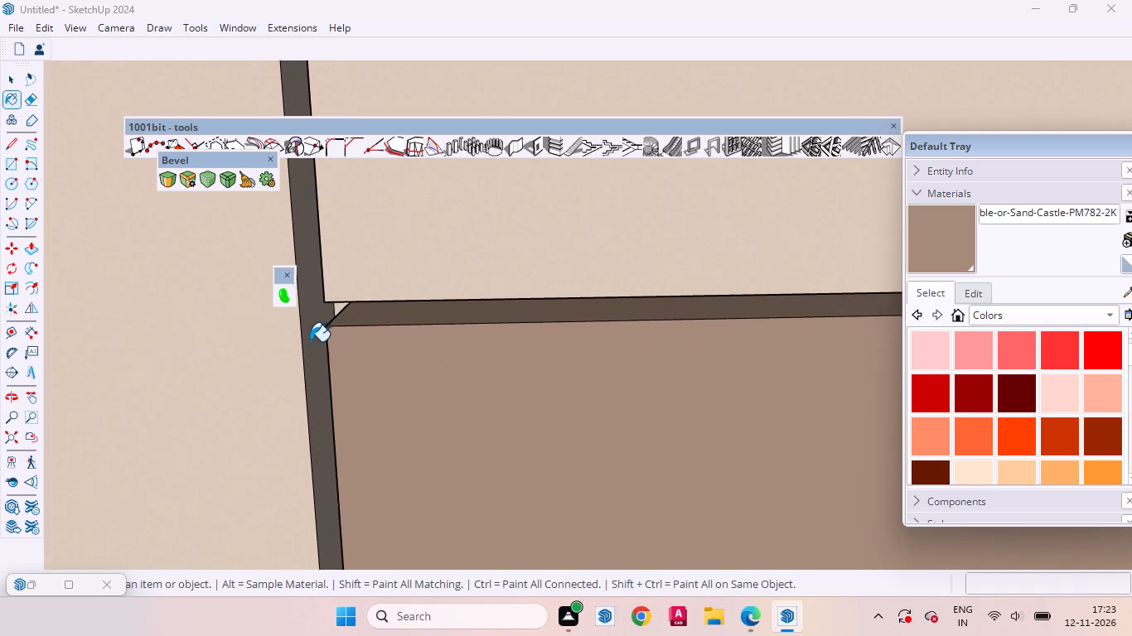
{"action": "scroll", "coordinate": [310, 341], "scroll_direction": "up", "scroll_amount": 11}
{"action": "middle_click_drag", "start_coordinate": [335, 326], "coordinate": [438, 326]}
{"action": "left_click", "coordinate": [438, 326]}
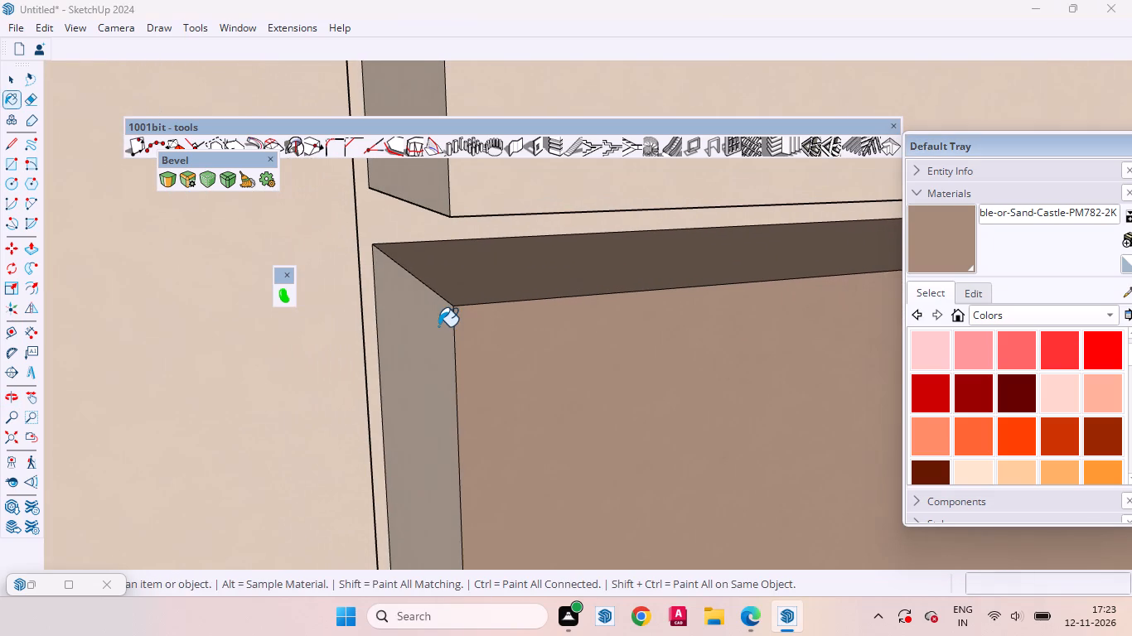
{"action": "key", "text": "space"}
Paint the faces of the two upper-row fronts left of the drawers with Sand Castle PM782.
{"action": "scroll", "coordinate": [354, 345], "scroll_direction": "down", "scroll_amount": 4}
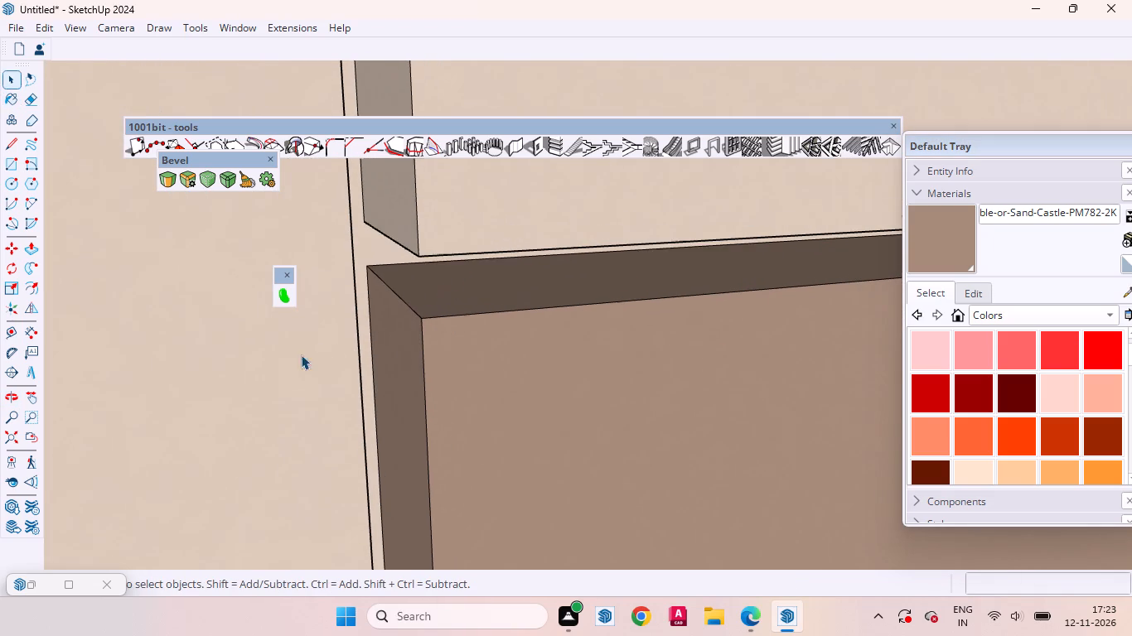
{"action": "middle_click_drag", "start_coordinate": [333, 359], "coordinate": [320, 359]}
{"action": "scroll", "coordinate": [259, 348], "scroll_direction": "down", "scroll_amount": 20}
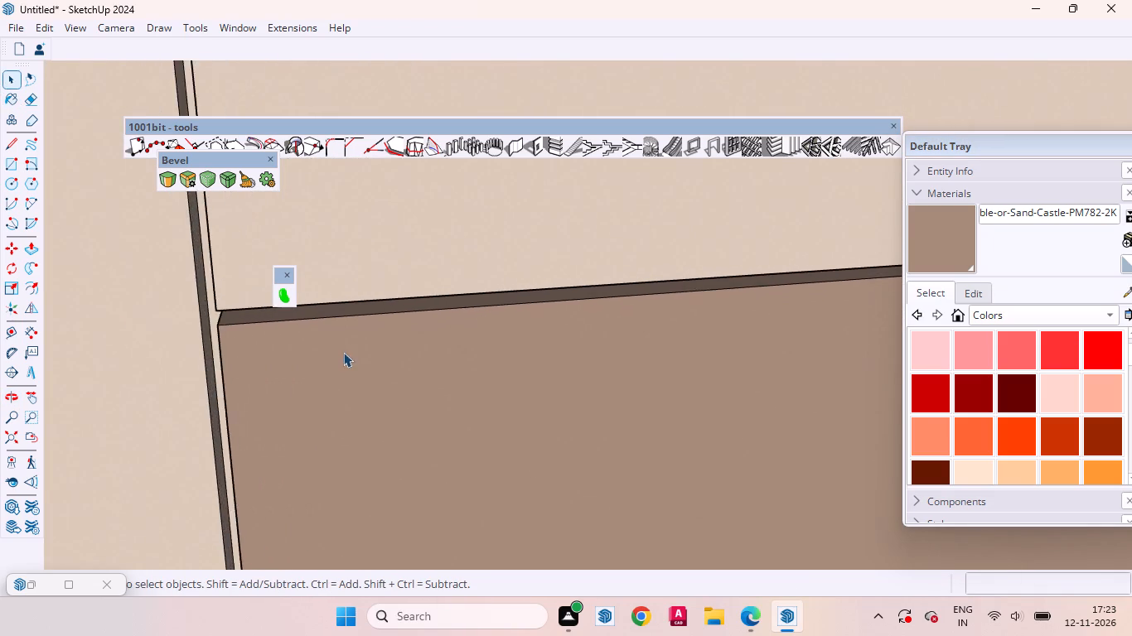
{"action": "scroll", "coordinate": [343, 352], "scroll_direction": "down", "scroll_amount": 20}
{"action": "scroll", "coordinate": [343, 352], "scroll_direction": "down", "scroll_amount": 7}
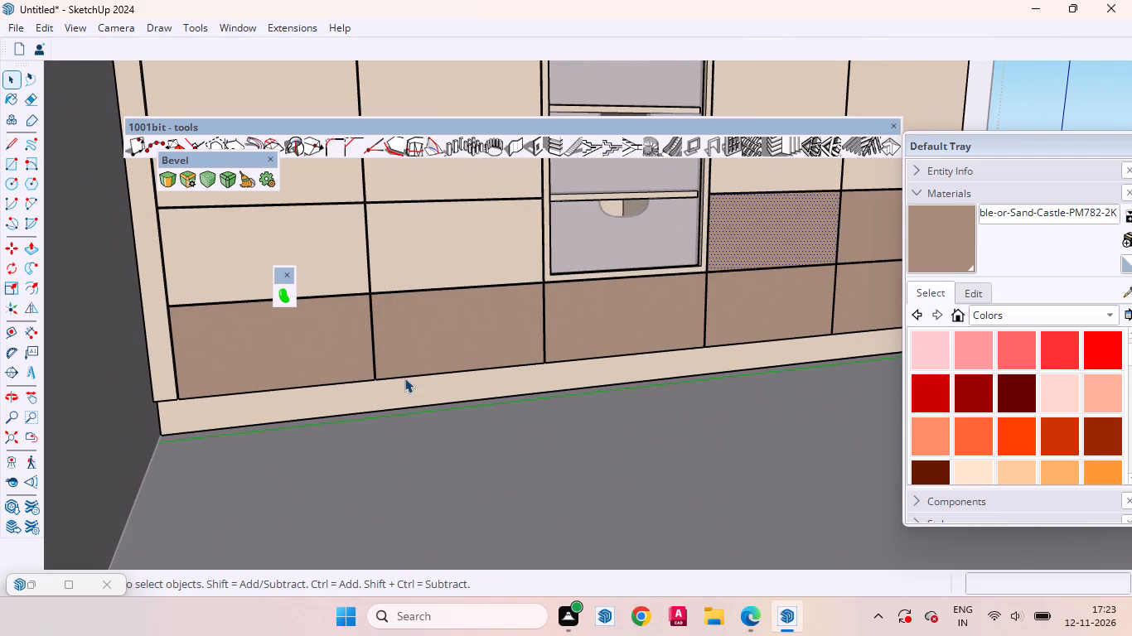
{"action": "scroll", "coordinate": [593, 282], "scroll_direction": "up", "scroll_amount": 4}
{"action": "scroll", "coordinate": [501, 371], "scroll_direction": "down", "scroll_amount": 9}
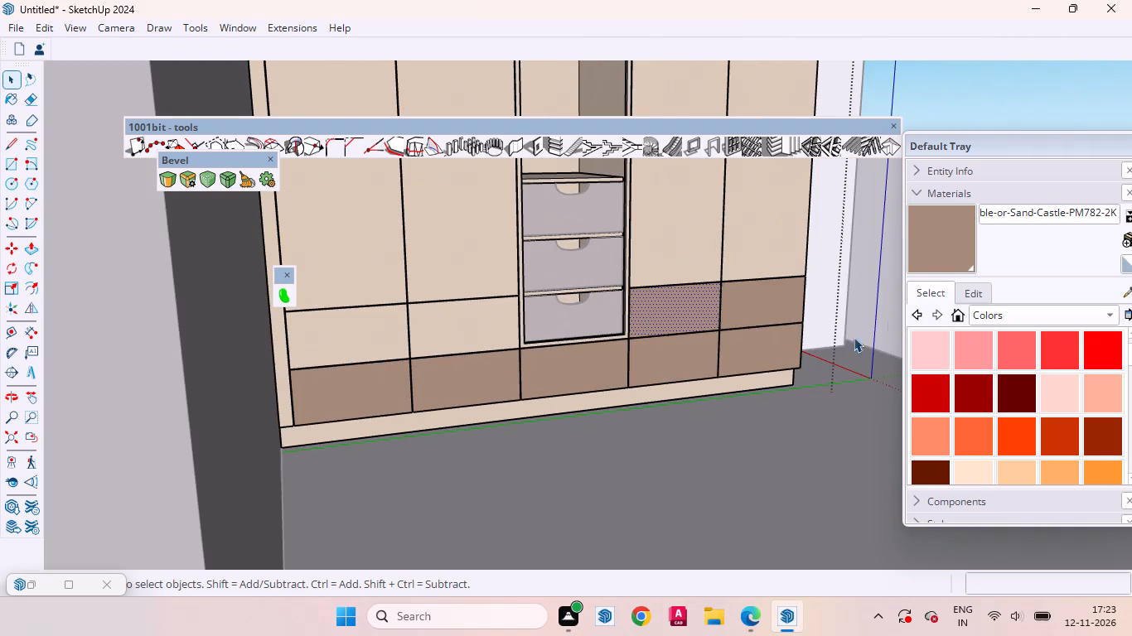
{"action": "left_click", "coordinate": [464, 325]}
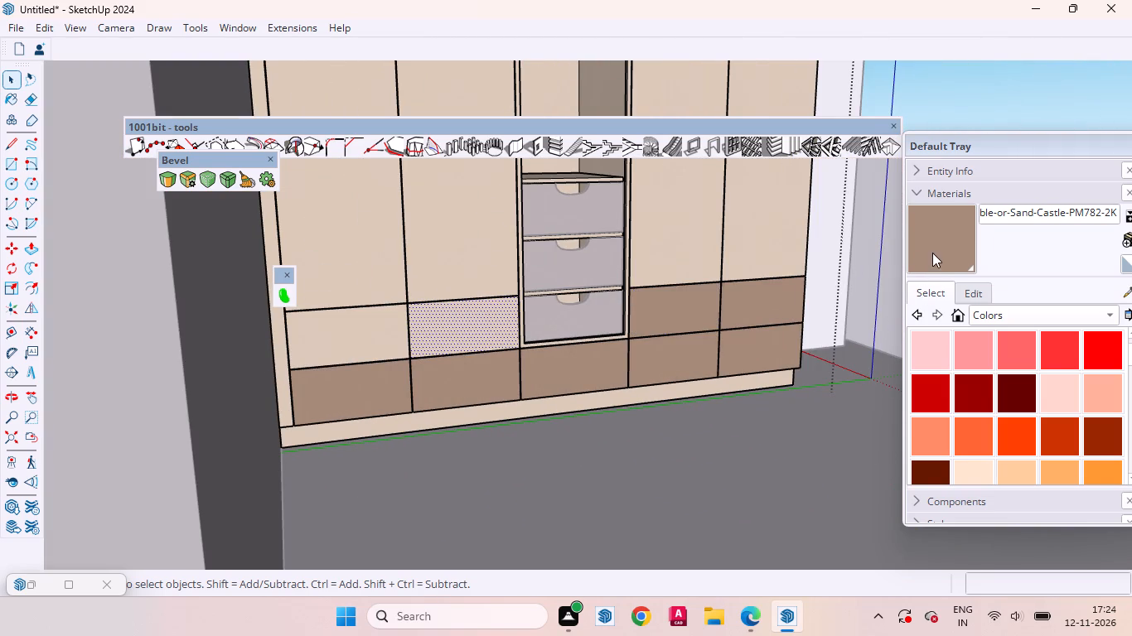
{"action": "left_click", "coordinate": [932, 253]}
{"action": "left_click", "coordinate": [470, 328]}
{"action": "left_click", "coordinate": [375, 336]}
Paint the top edges and the facing side edges of the two upper-row fronts left of the drawers with Sand Castle PM782.
{"action": "scroll", "coordinate": [401, 322], "scroll_direction": "up", "scroll_amount": 12}
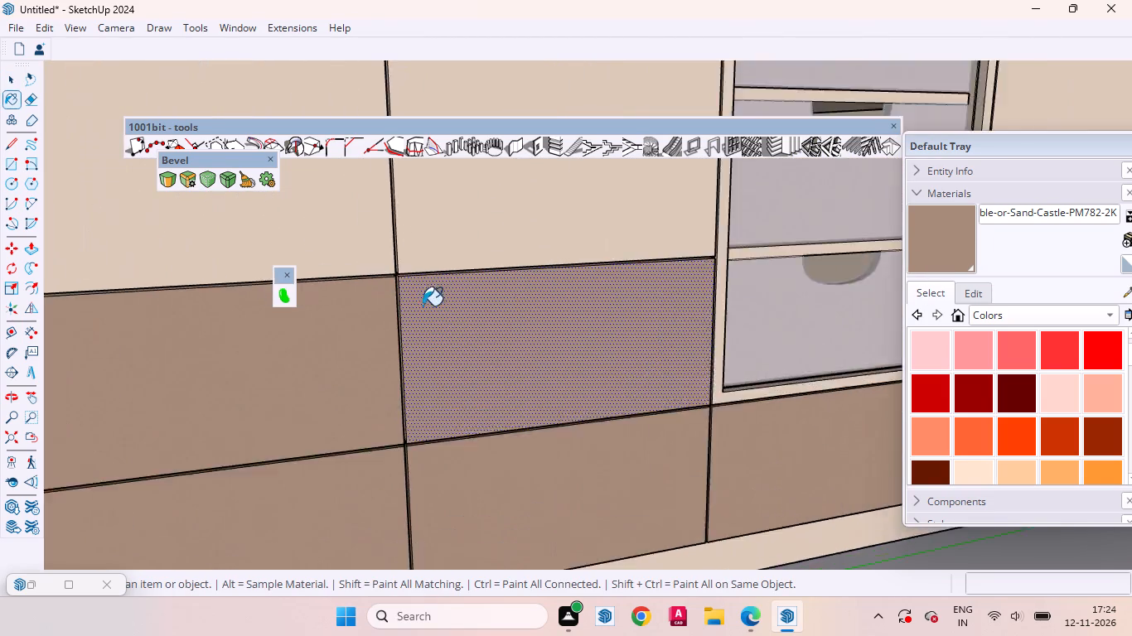
{"action": "scroll", "coordinate": [423, 306], "scroll_direction": "up", "scroll_amount": 20}
{"action": "scroll", "coordinate": [423, 306], "scroll_direction": "up", "scroll_amount": 11}
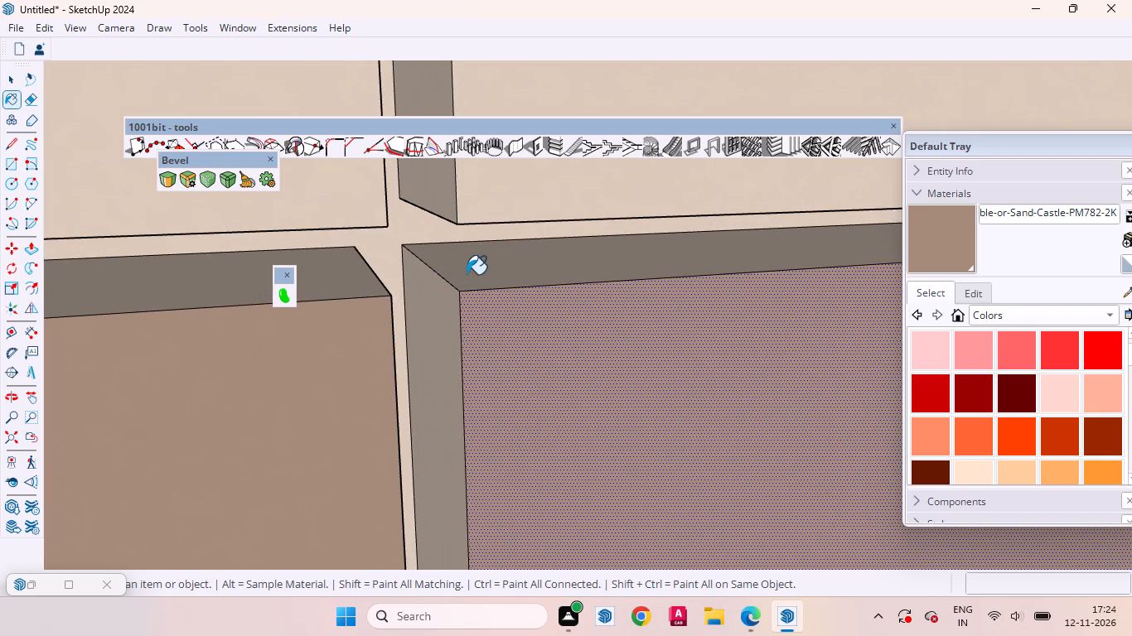
{"action": "left_click", "coordinate": [478, 274]}
{"action": "left_click", "coordinate": [354, 285]}
{"action": "left_click", "coordinate": [415, 307]}
{"action": "middle_click_drag", "start_coordinate": [442, 338], "coordinate": [95, 336]}
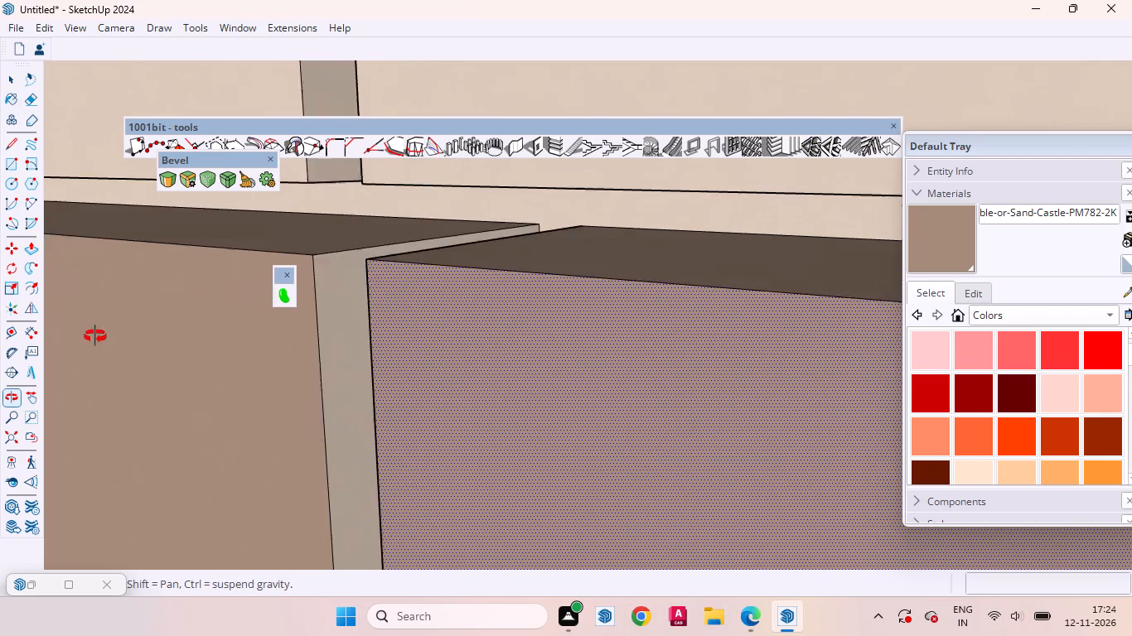
{"action": "middle_click_drag", "start_coordinate": [95, 336], "coordinate": [123, 339]}
{"action": "left_click", "coordinate": [342, 329]}
{"action": "scroll", "coordinate": [385, 331], "scroll_direction": "down", "scroll_amount": 4}
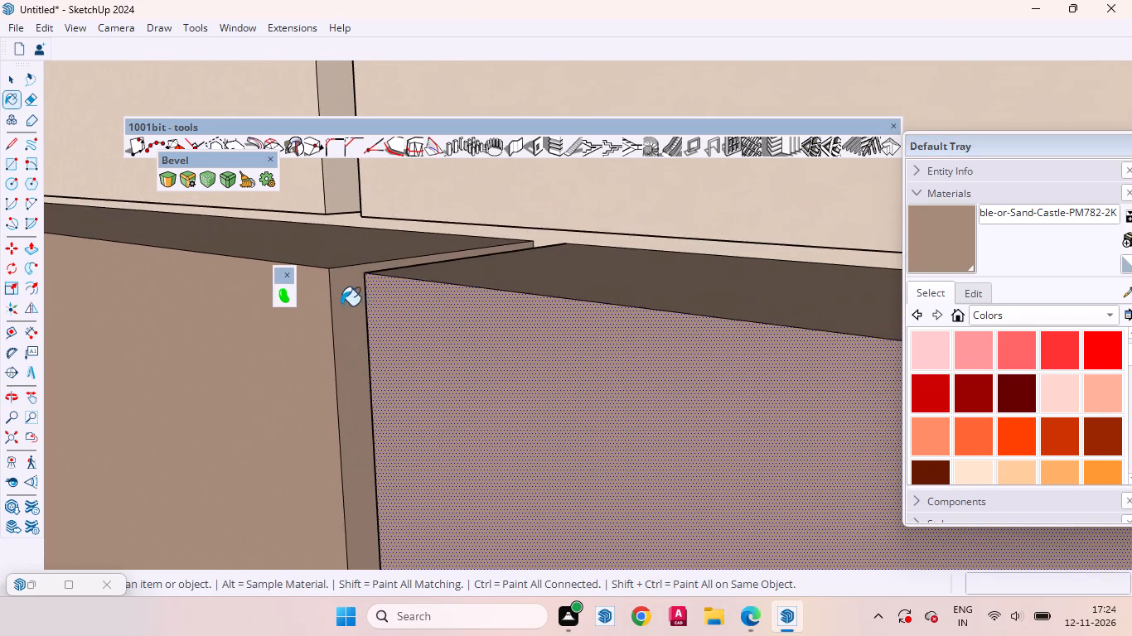
{"action": "scroll", "coordinate": [341, 306], "scroll_direction": "down", "scroll_amount": 20}
{"action": "scroll", "coordinate": [341, 306], "scroll_direction": "down", "scroll_amount": 10}
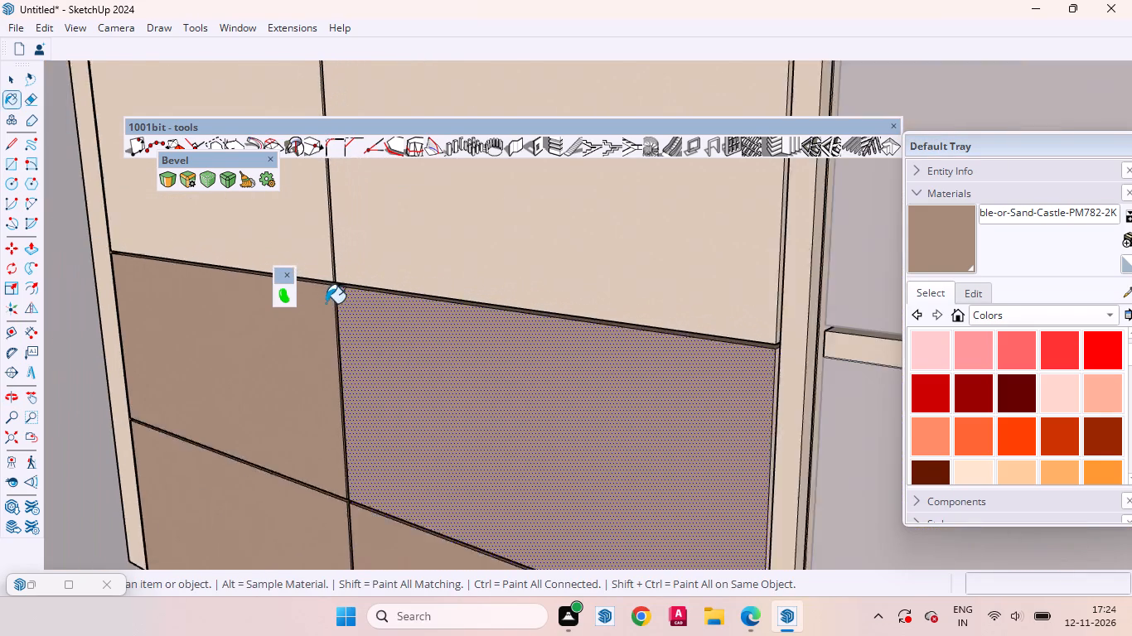
Paint the right and bottom edges of the upper-row front directly left of the drawers with Sand Castle PM782.
{"action": "scroll", "coordinate": [326, 303], "scroll_direction": "down", "scroll_amount": 4}
{"action": "scroll", "coordinate": [595, 329], "scroll_direction": "up", "scroll_amount": 20}
{"action": "scroll", "coordinate": [595, 329], "scroll_direction": "up", "scroll_amount": 1}
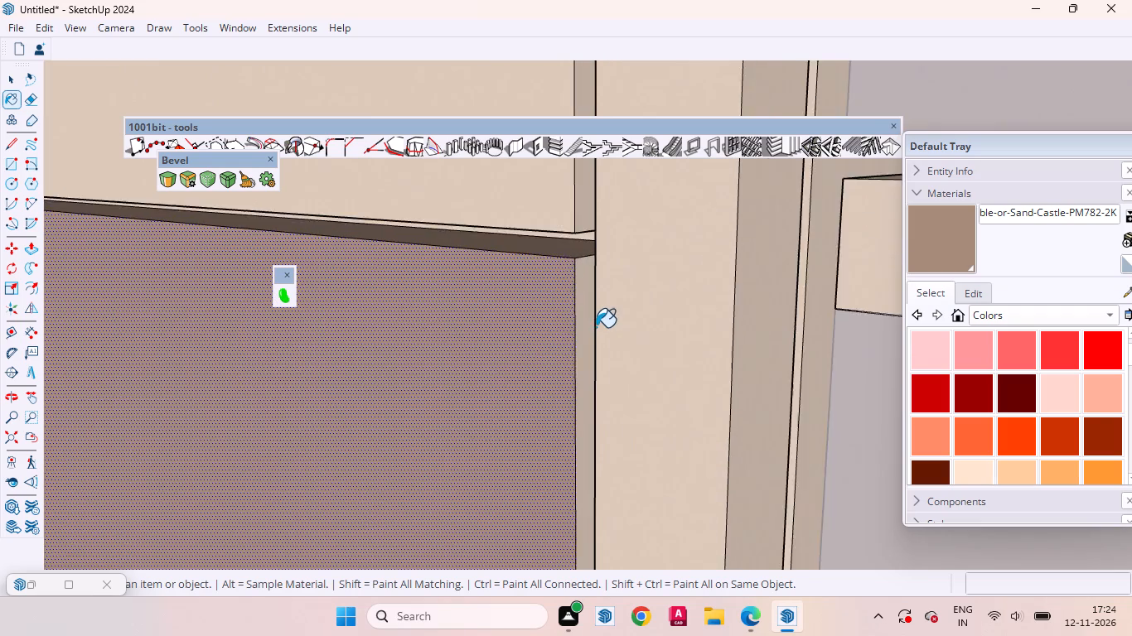
{"action": "scroll", "coordinate": [596, 327], "scroll_direction": "up", "scroll_amount": 3}
{"action": "left_click", "coordinate": [577, 281]}
{"action": "scroll", "coordinate": [617, 287], "scroll_direction": "down", "scroll_amount": 13}
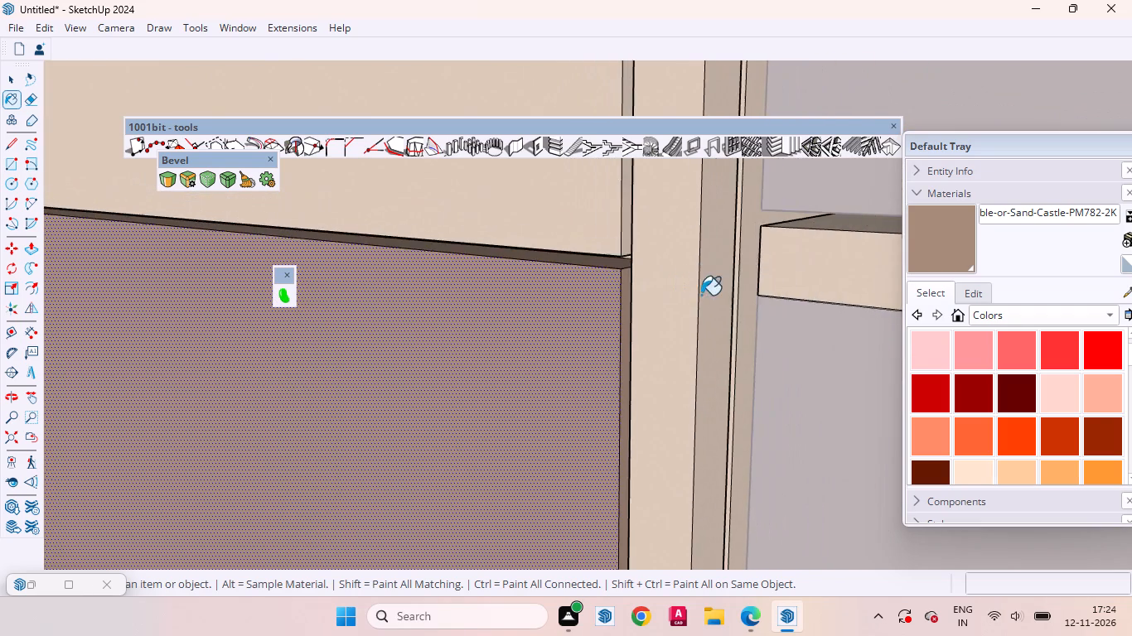
{"action": "scroll", "coordinate": [701, 295], "scroll_direction": "down", "scroll_amount": 16}
{"action": "scroll", "coordinate": [617, 493], "scroll_direction": "up", "scroll_amount": 8}
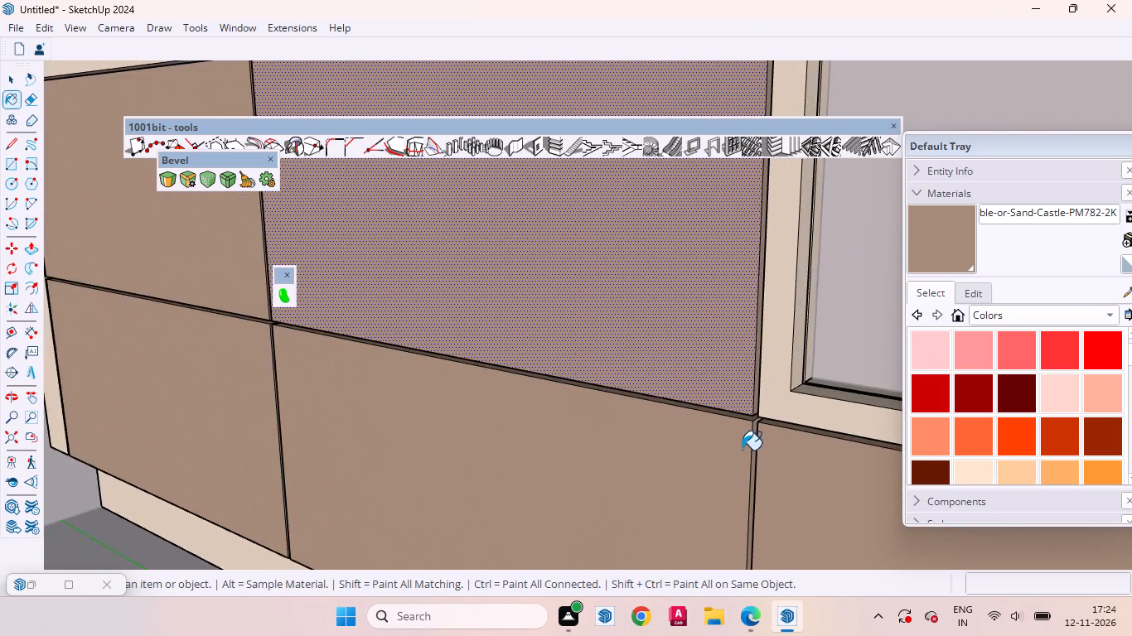
{"action": "scroll", "coordinate": [742, 450], "scroll_direction": "up", "scroll_amount": 7}
{"action": "middle_click_drag", "start_coordinate": [723, 431], "coordinate": [743, 282]}
{"action": "scroll", "coordinate": [739, 363], "scroll_direction": "up", "scroll_amount": 7}
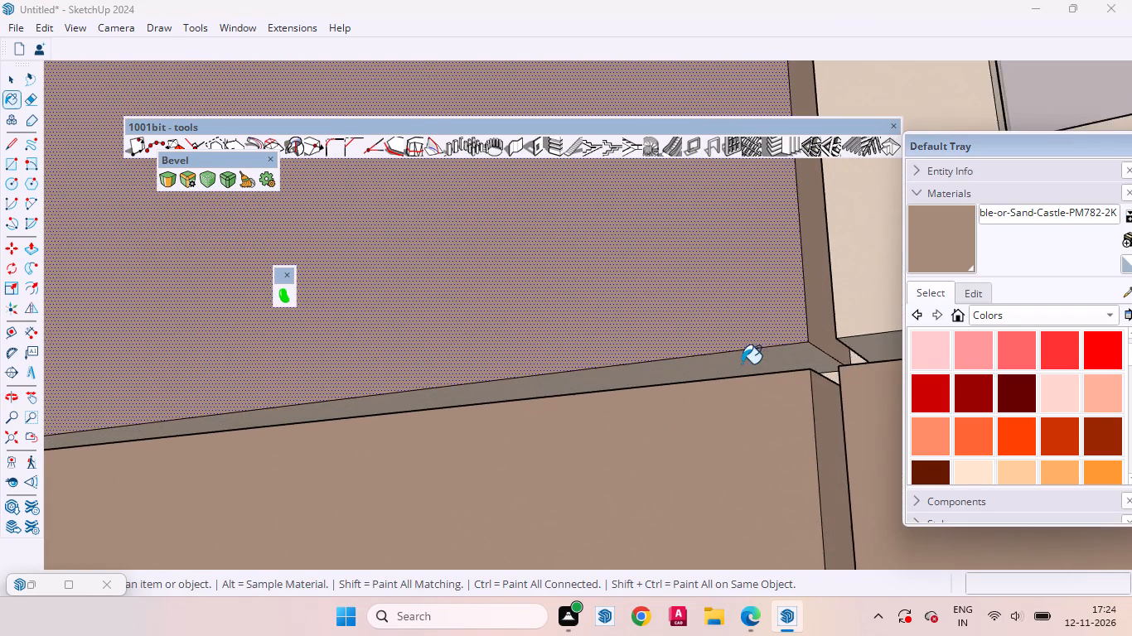
{"action": "scroll", "coordinate": [742, 364], "scroll_direction": "up", "scroll_amount": 5}
{"action": "left_click", "coordinate": [748, 357]}
{"action": "middle_click_drag", "start_coordinate": [621, 358], "coordinate": [791, 513]}
{"action": "scroll", "coordinate": [755, 433], "scroll_direction": "down", "scroll_amount": 10}
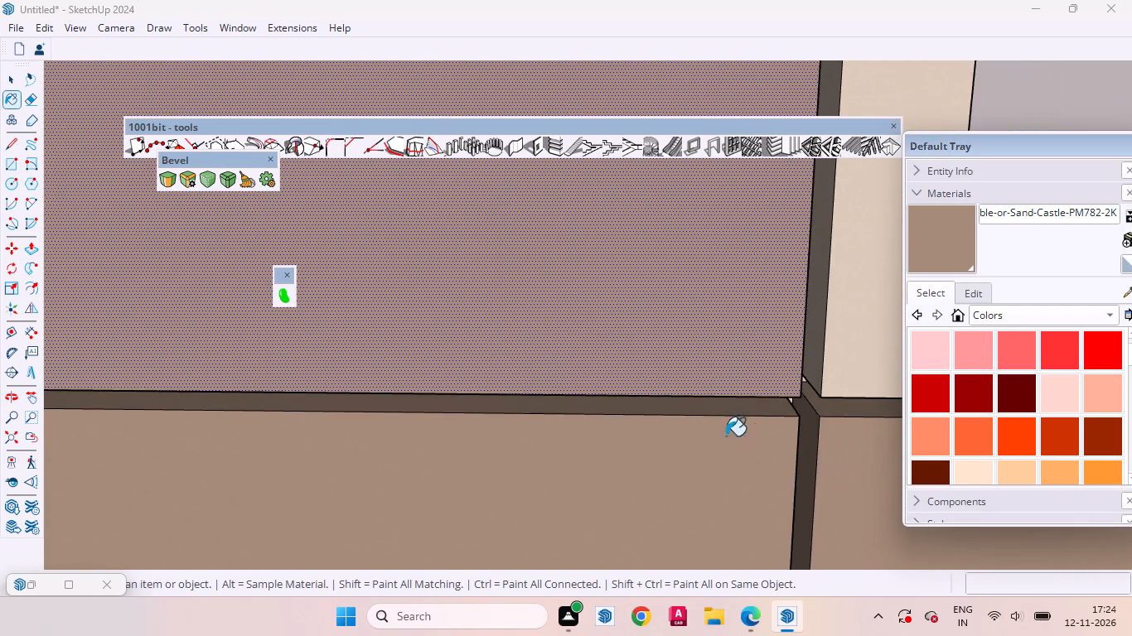
{"action": "scroll", "coordinate": [726, 436], "scroll_direction": "down", "scroll_amount": 20}
{"action": "scroll", "coordinate": [726, 436], "scroll_direction": "down", "scroll_amount": 10}
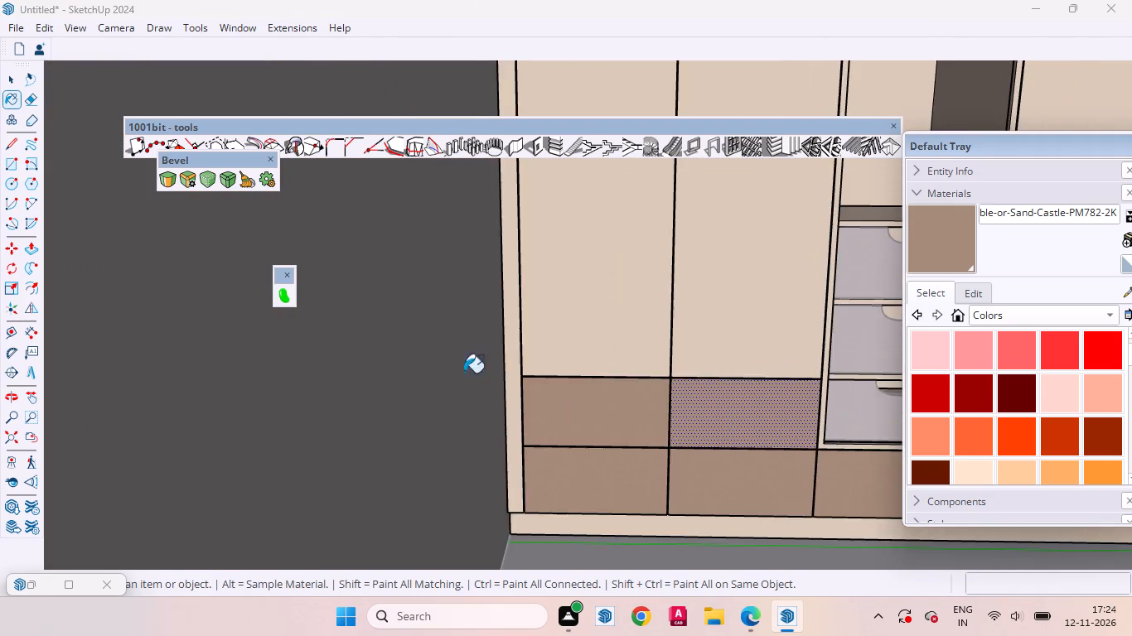
Paint the left and top edges of the leftmost upper-row front with Sand Castle PM782.
{"action": "scroll", "coordinate": [333, 360], "scroll_direction": "up", "scroll_amount": 20}
{"action": "scroll", "coordinate": [333, 360], "scroll_direction": "up", "scroll_amount": 12}
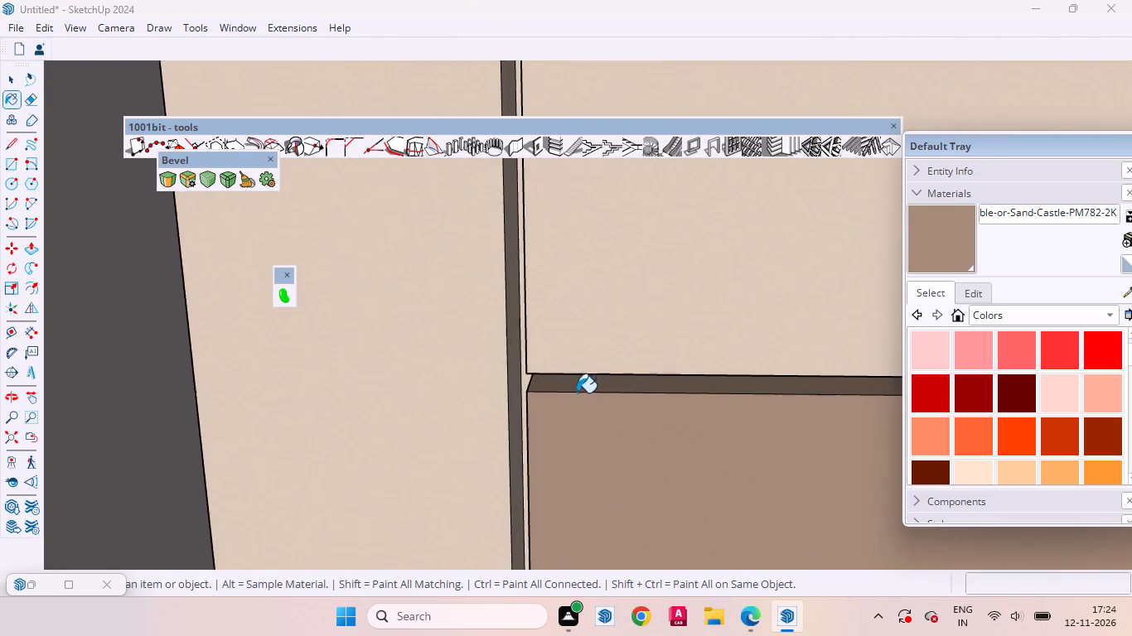
{"action": "scroll", "coordinate": [577, 393], "scroll_direction": "up", "scroll_amount": 3}
{"action": "middle_click_drag", "start_coordinate": [491, 436], "coordinate": [567, 406]}
{"action": "scroll", "coordinate": [567, 406], "scroll_direction": "up", "scroll_amount": 1}
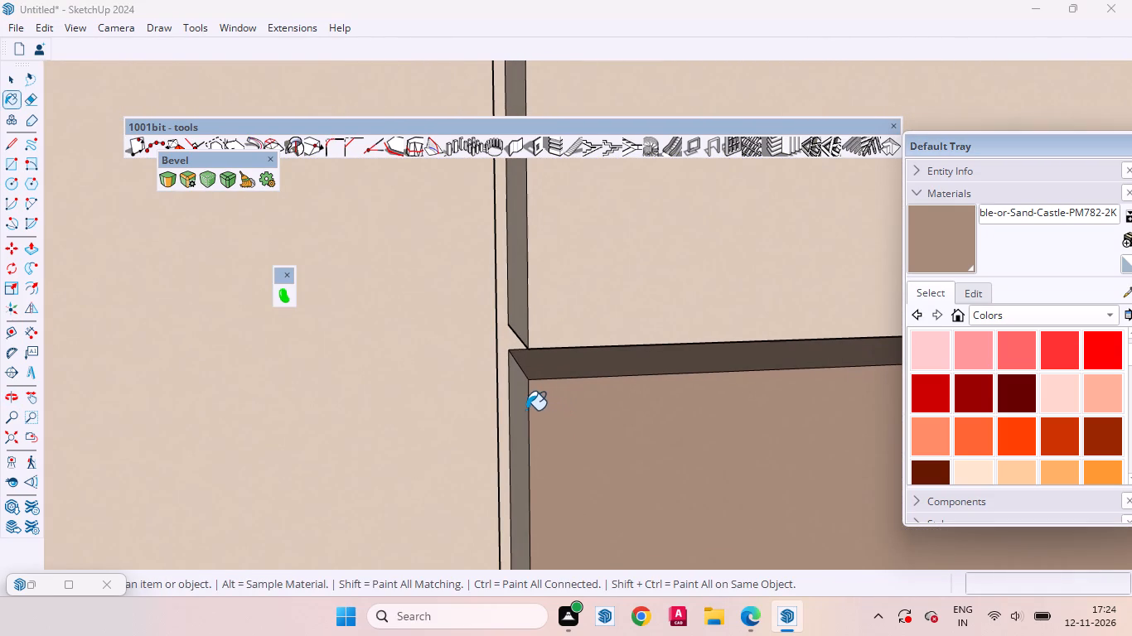
{"action": "left_click", "coordinate": [522, 410]}
{"action": "scroll", "coordinate": [467, 381], "scroll_direction": "down", "scroll_amount": 4}
{"action": "scroll", "coordinate": [556, 376], "scroll_direction": "up", "scroll_amount": 7}
{"action": "left_click", "coordinate": [544, 373]}
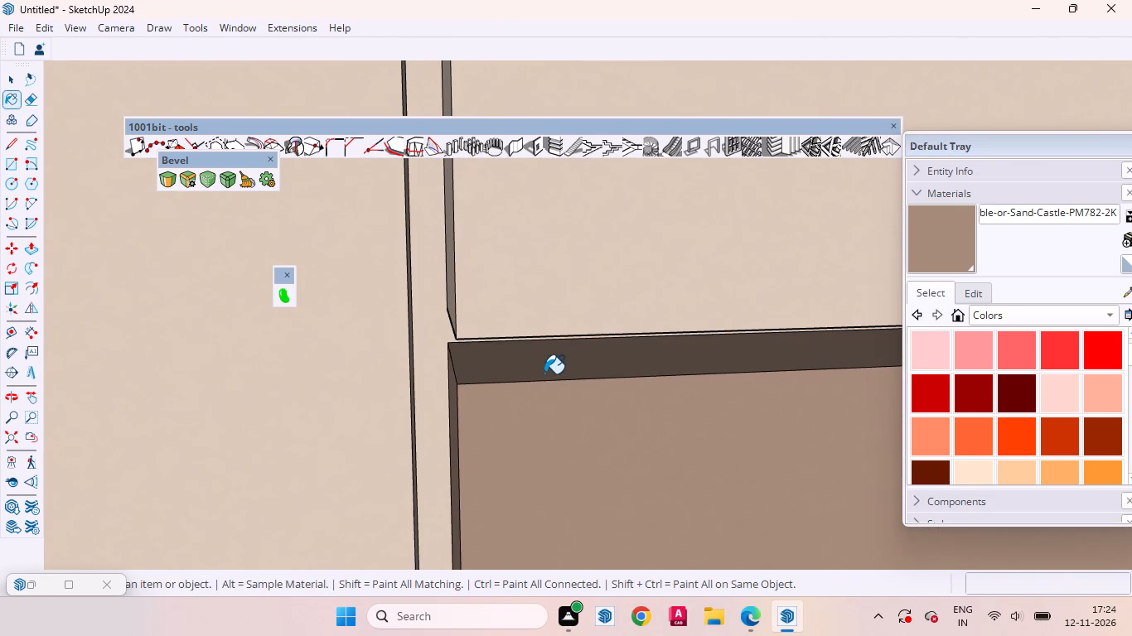
{"action": "scroll", "coordinate": [441, 412], "scroll_direction": "down", "scroll_amount": 8}
{"action": "scroll", "coordinate": [320, 282], "scroll_direction": "down", "scroll_amount": 15}
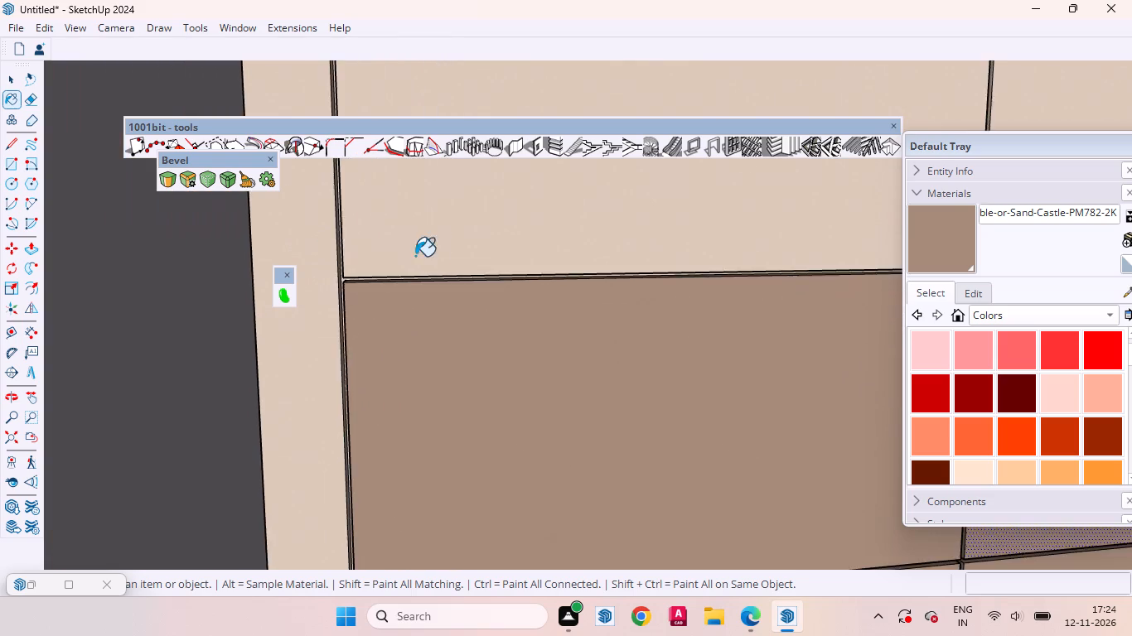
Paint the bottom edges of the two upper-row fronts left of the drawers with Sand Castle PM782.
{"action": "scroll", "coordinate": [415, 256], "scroll_direction": "down", "scroll_amount": 9}
{"action": "middle_click_drag", "start_coordinate": [632, 448], "coordinate": [586, 354]}
{"action": "scroll", "coordinate": [611, 349], "scroll_direction": "up", "scroll_amount": 2}
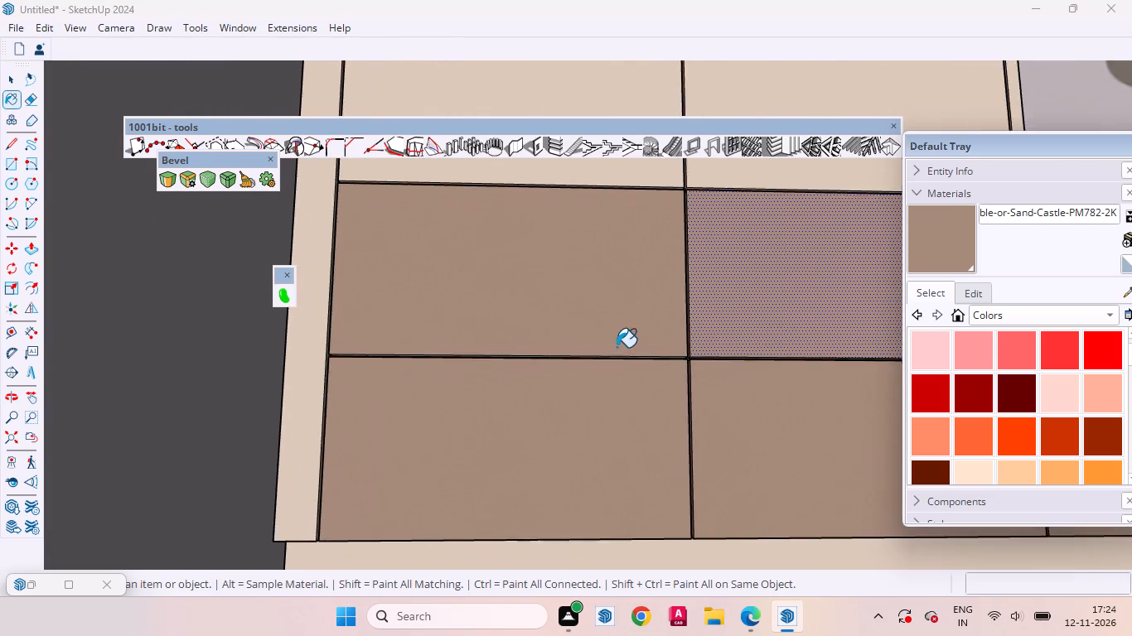
{"action": "scroll", "coordinate": [617, 347], "scroll_direction": "up", "scroll_amount": 20}
{"action": "scroll", "coordinate": [617, 347], "scroll_direction": "up", "scroll_amount": 9}
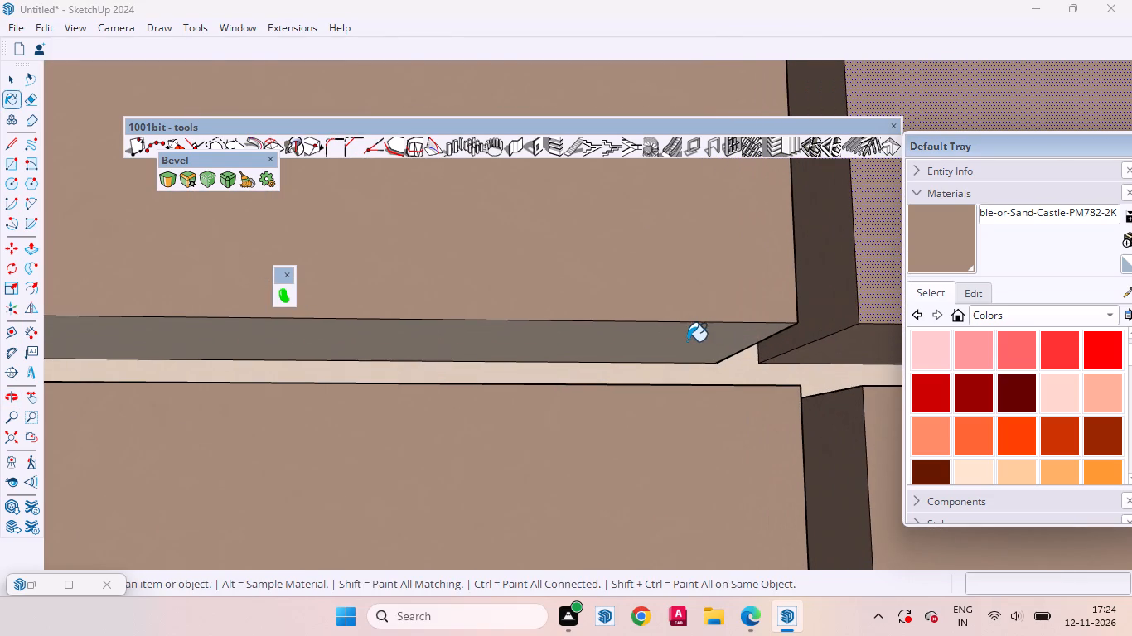
{"action": "left_click", "coordinate": [660, 346]}
{"action": "scroll", "coordinate": [347, 357], "scroll_direction": "down", "scroll_amount": 13}
{"action": "scroll", "coordinate": [611, 355], "scroll_direction": "up", "scroll_amount": 6}
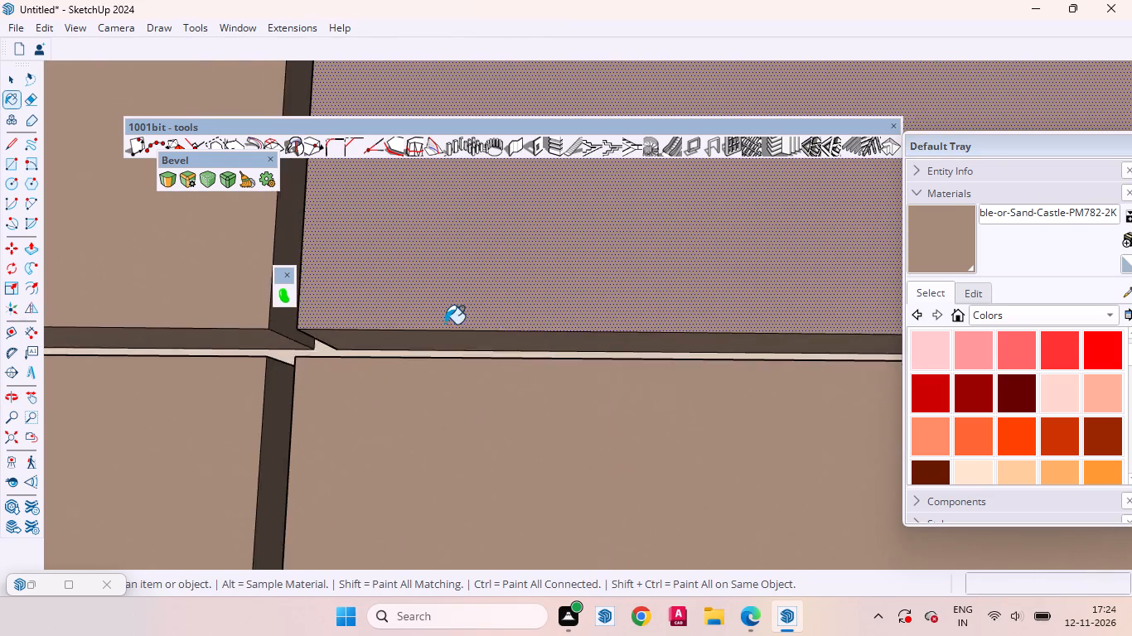
{"action": "scroll", "coordinate": [445, 324], "scroll_direction": "up", "scroll_amount": 6}
{"action": "middle_click_drag", "start_coordinate": [414, 342], "coordinate": [447, 273]}
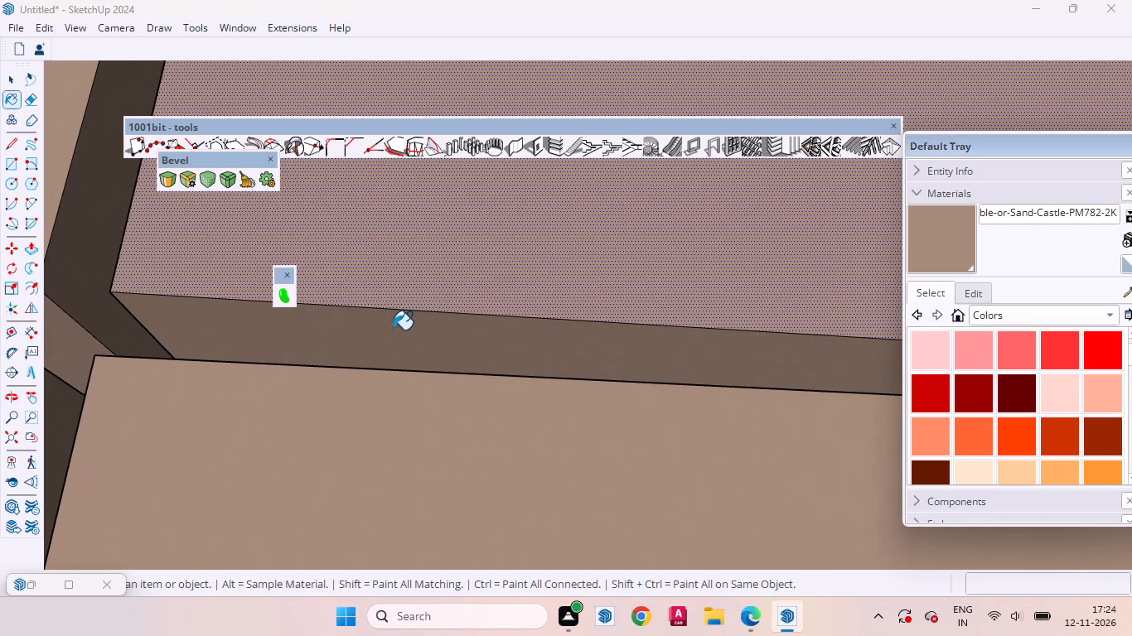
{"action": "left_click", "coordinate": [393, 330]}
{"action": "key", "text": "space"}
{"action": "middle_click_drag", "start_coordinate": [520, 302], "coordinate": [444, 492]}
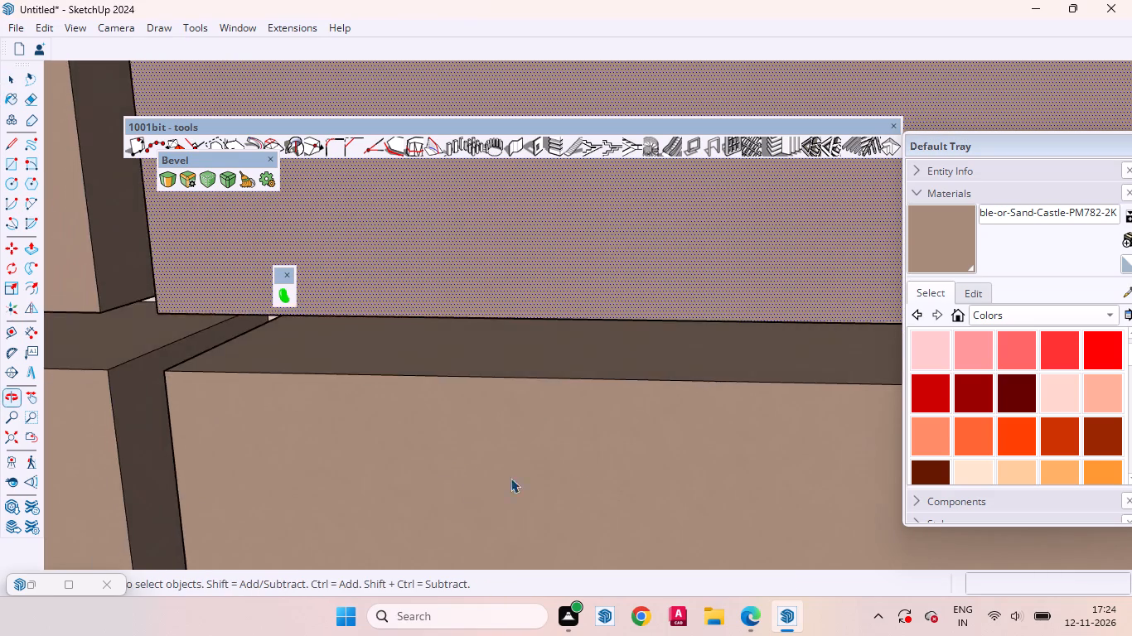
{"action": "scroll", "coordinate": [640, 437], "scroll_direction": "down", "scroll_amount": 20}
{"action": "scroll", "coordinate": [640, 437], "scroll_direction": "down", "scroll_amount": 10}
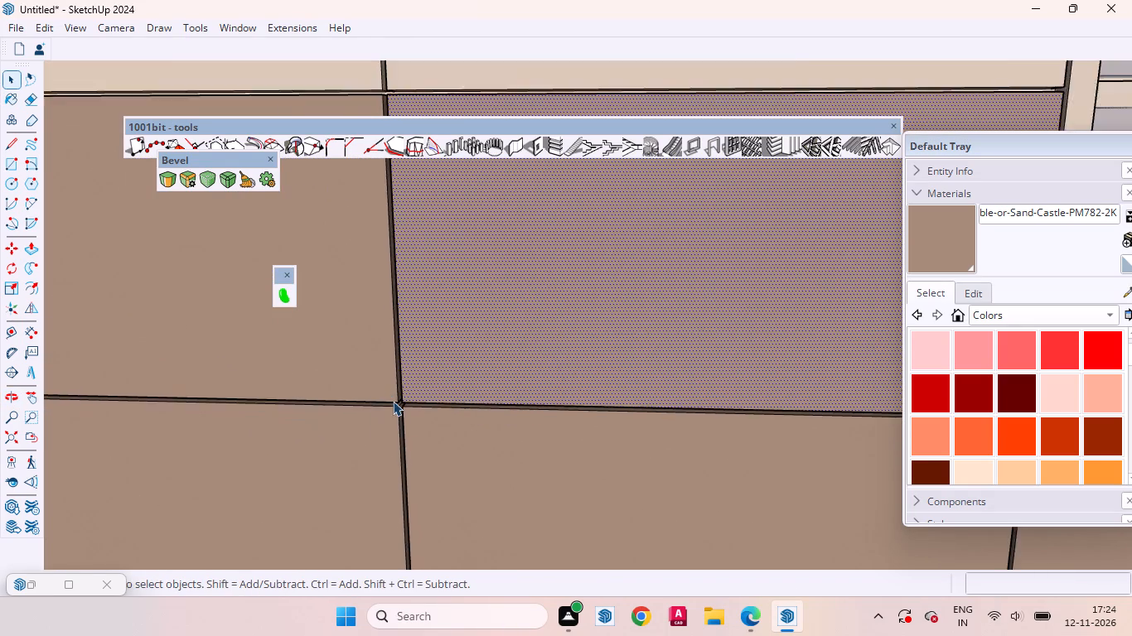
{"action": "scroll", "coordinate": [393, 401], "scroll_direction": "down", "scroll_amount": 20}
{"action": "scroll", "coordinate": [393, 401], "scroll_direction": "down", "scroll_amount": 8}
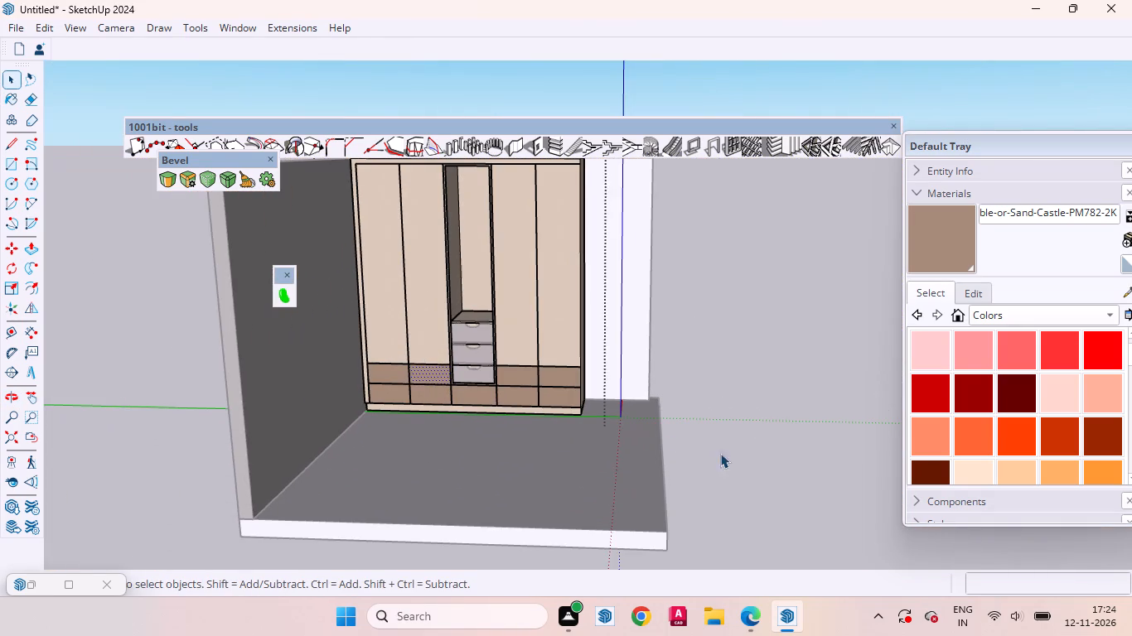
{"action": "left_click", "coordinate": [761, 458]}
Paint the shelf above the drawers, the back panel and both side walls of the open niche with Sand Castle PM782.
{"action": "scroll", "coordinate": [331, 336], "scroll_direction": "up", "scroll_amount": 3}
{"action": "middle_click_drag", "start_coordinate": [462, 379], "coordinate": [512, 454]}
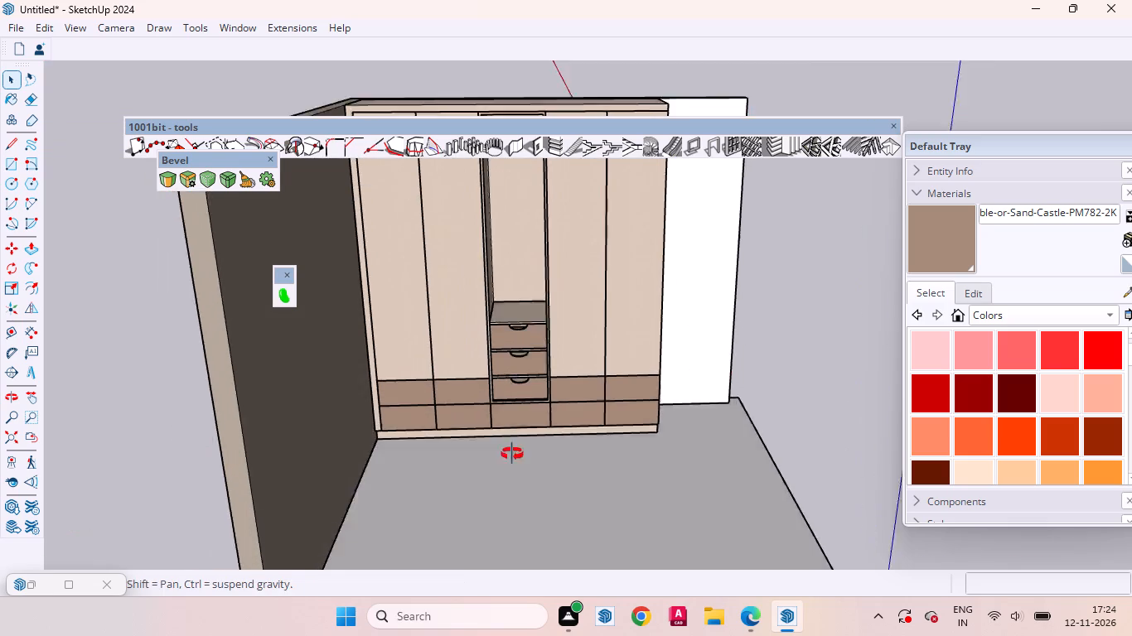
{"action": "middle_click_drag", "start_coordinate": [512, 454], "coordinate": [497, 516]}
{"action": "scroll", "coordinate": [563, 279], "scroll_direction": "up", "scroll_amount": 8}
{"action": "double_click", "coordinate": [515, 347]}
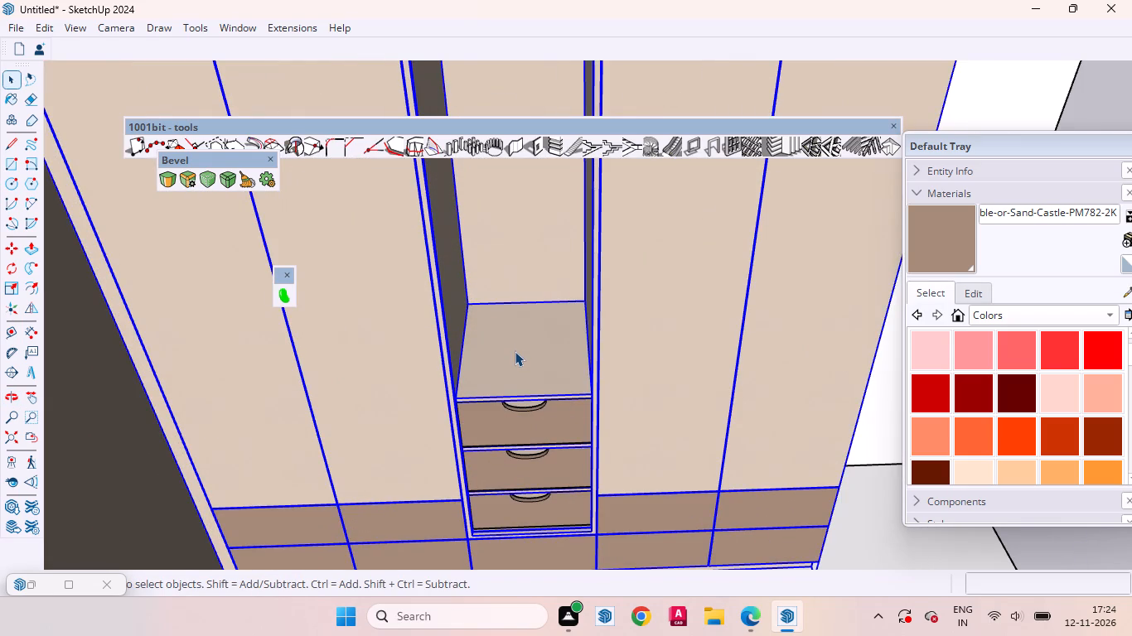
{"action": "left_click", "coordinate": [519, 351]}
{"action": "left_click", "coordinate": [525, 349]}
{"action": "double_click", "coordinate": [530, 349]}
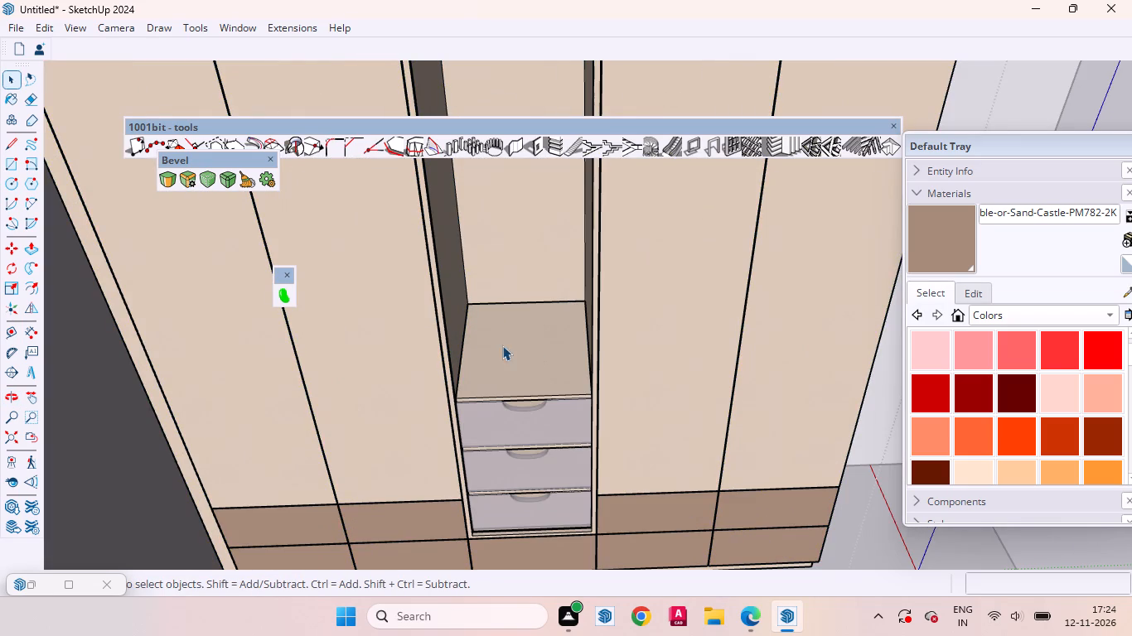
{"action": "left_click", "coordinate": [505, 354]}
{"action": "left_click", "coordinate": [520, 325]}
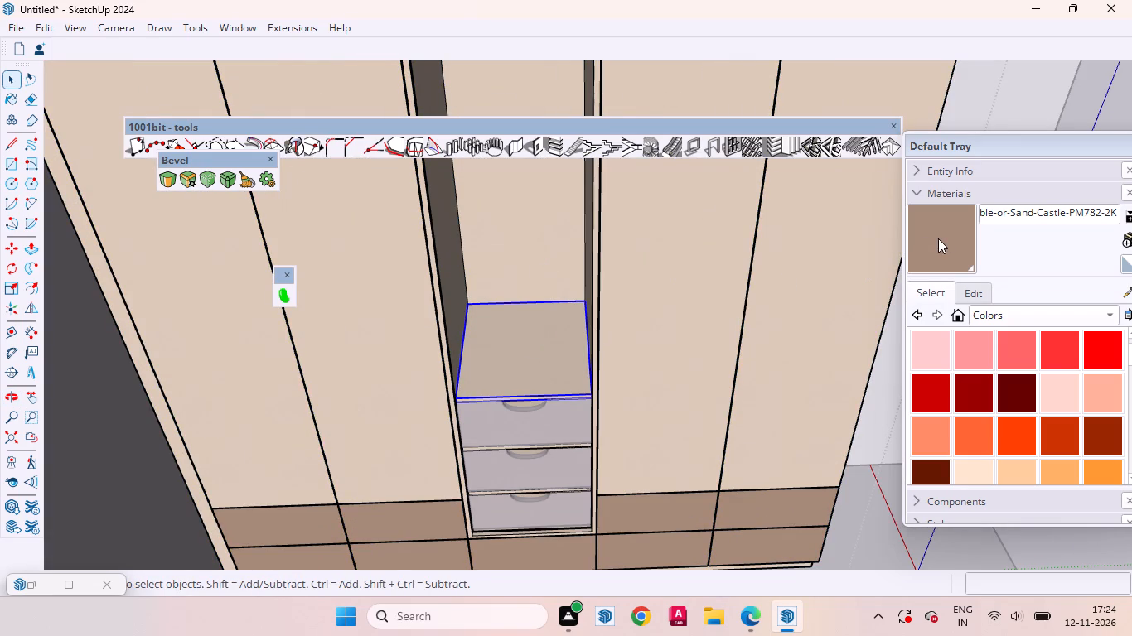
{"action": "left_click", "coordinate": [940, 237]}
{"action": "left_click", "coordinate": [527, 357]}
{"action": "left_click", "coordinate": [541, 213]}
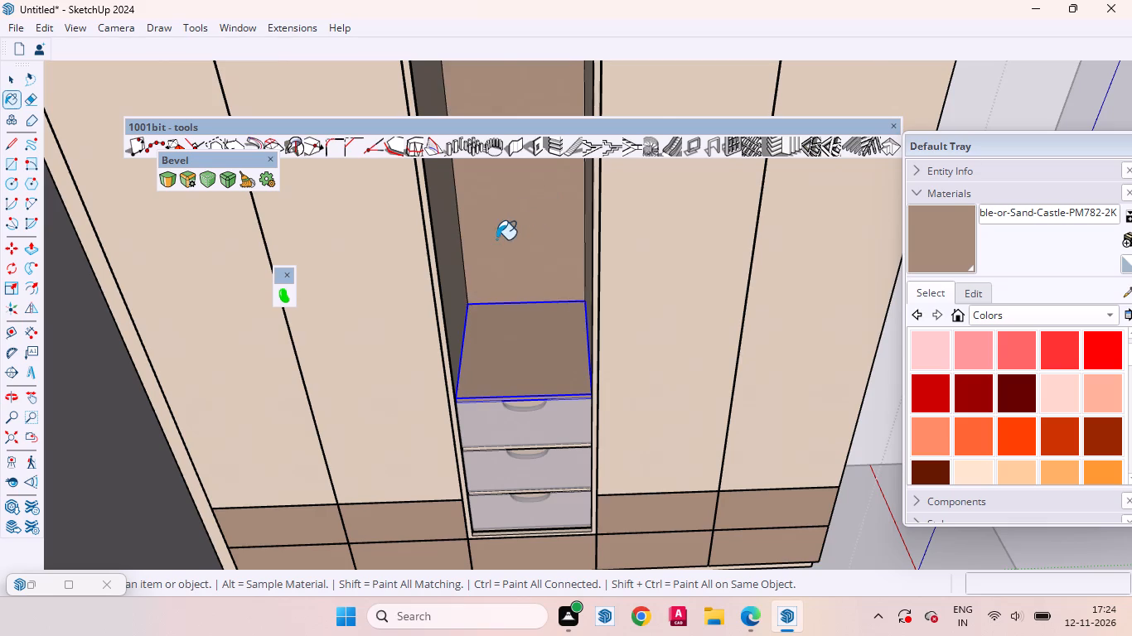
{"action": "scroll", "coordinate": [496, 239], "scroll_direction": "up", "scroll_amount": 3}
{"action": "middle_click_drag", "start_coordinate": [471, 256], "coordinate": [346, 254]}
{"action": "left_click", "coordinate": [351, 237]}
{"action": "middle_click_drag", "start_coordinate": [386, 247], "coordinate": [588, 264]}
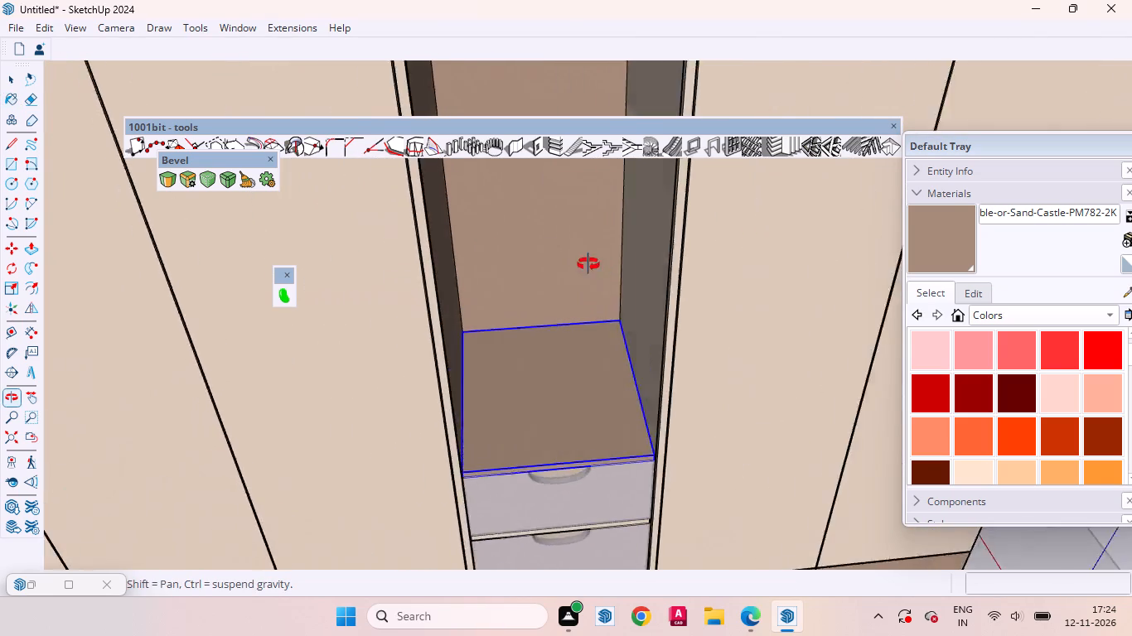
{"action": "middle_click_drag", "start_coordinate": [588, 264], "coordinate": [638, 269]}
{"action": "left_click", "coordinate": [696, 267]}
{"action": "scroll", "coordinate": [515, 392], "scroll_direction": "down", "scroll_amount": 13}
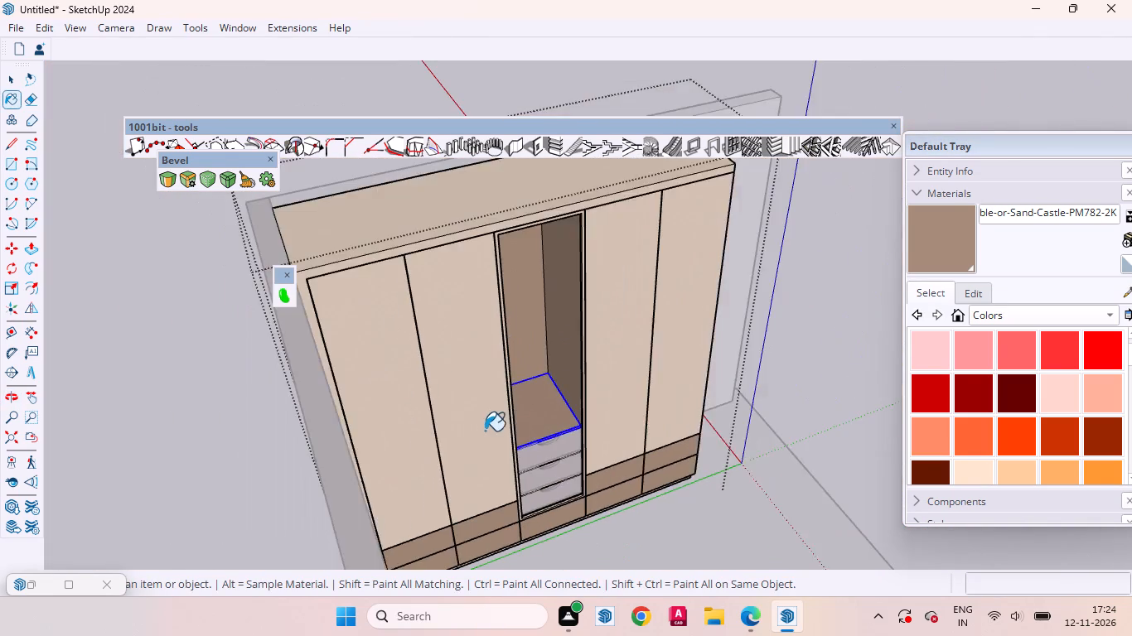
Paint the ceiling of the open niche with Sand Castle PM782.
{"action": "middle_click_drag", "start_coordinate": [588, 339], "coordinate": [555, 213]}
{"action": "scroll", "coordinate": [515, 456], "scroll_direction": "down", "scroll_amount": 7}
{"action": "scroll", "coordinate": [526, 283], "scroll_direction": "up", "scroll_amount": 20}
{"action": "scroll", "coordinate": [526, 283], "scroll_direction": "up", "scroll_amount": 2}
{"action": "middle_click_drag", "start_coordinate": [526, 363], "coordinate": [525, 229]}
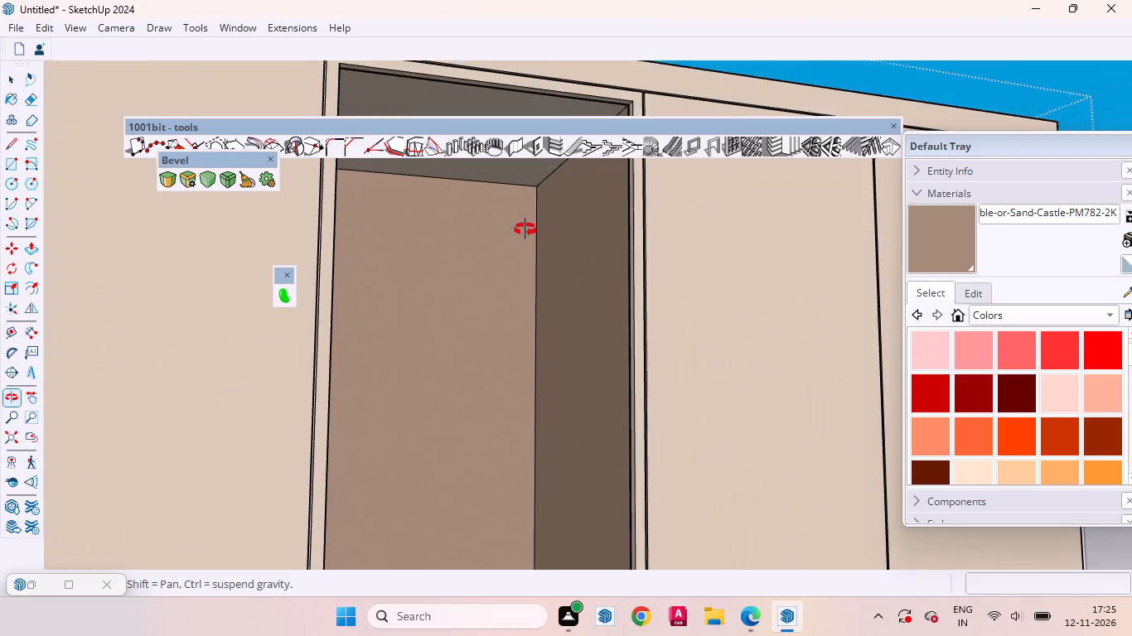
{"action": "middle_click_drag", "start_coordinate": [525, 229], "coordinate": [525, 229]}
{"action": "scroll", "coordinate": [500, 465], "scroll_direction": "down", "scroll_amount": 4}
{"action": "scroll", "coordinate": [470, 179], "scroll_direction": "up", "scroll_amount": 13}
{"action": "scroll", "coordinate": [487, 325], "scroll_direction": "up", "scroll_amount": 12}
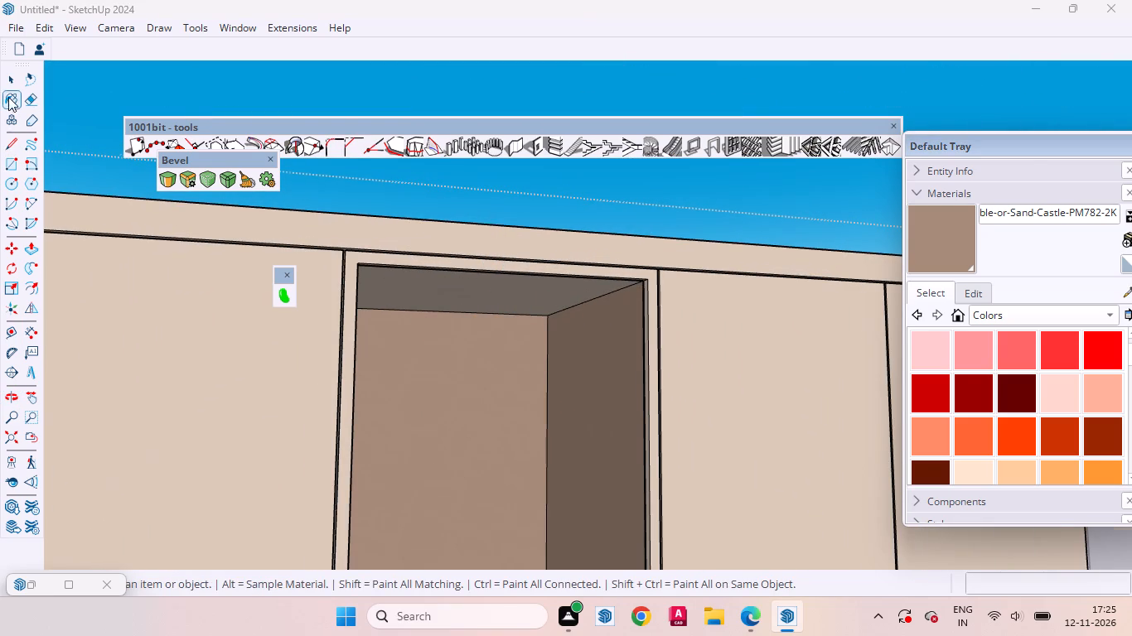
{"action": "left_click", "coordinate": [5, 81]}
{"action": "left_click", "coordinate": [936, 251]}
{"action": "scroll", "coordinate": [349, 286], "scroll_direction": "up", "scroll_amount": 8}
{"action": "left_click", "coordinate": [485, 275]}
{"action": "scroll", "coordinate": [431, 359], "scroll_direction": "down", "scroll_amount": 13}
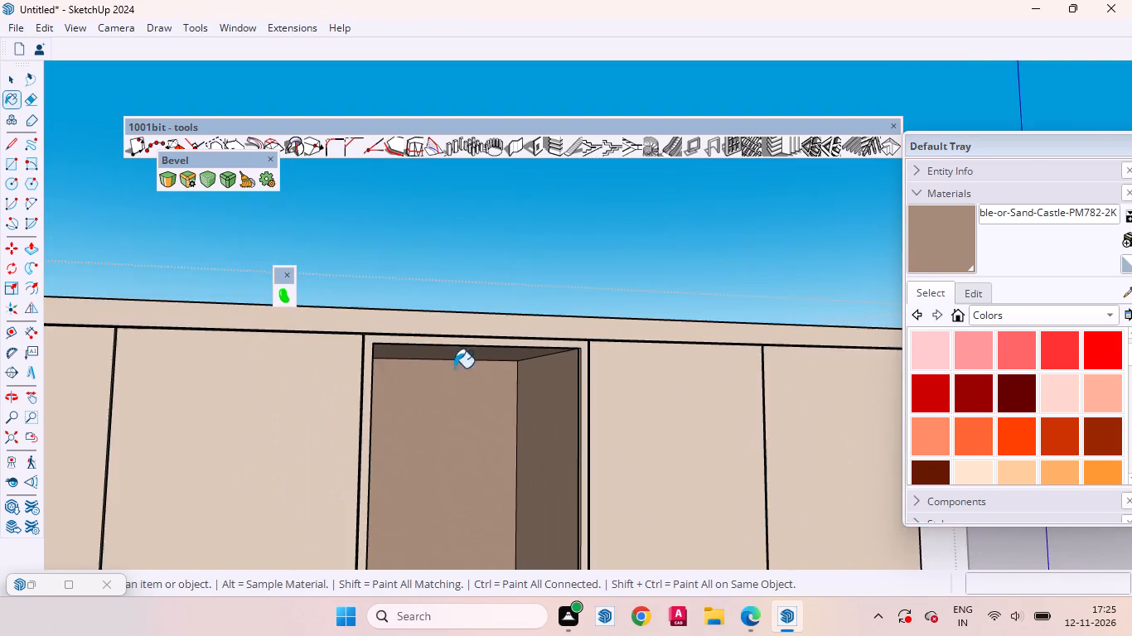
{"action": "key", "text": "space"}
{"action": "left_click", "coordinate": [530, 272]}
{"action": "scroll", "coordinate": [462, 267], "scroll_direction": "down", "scroll_amount": 18}
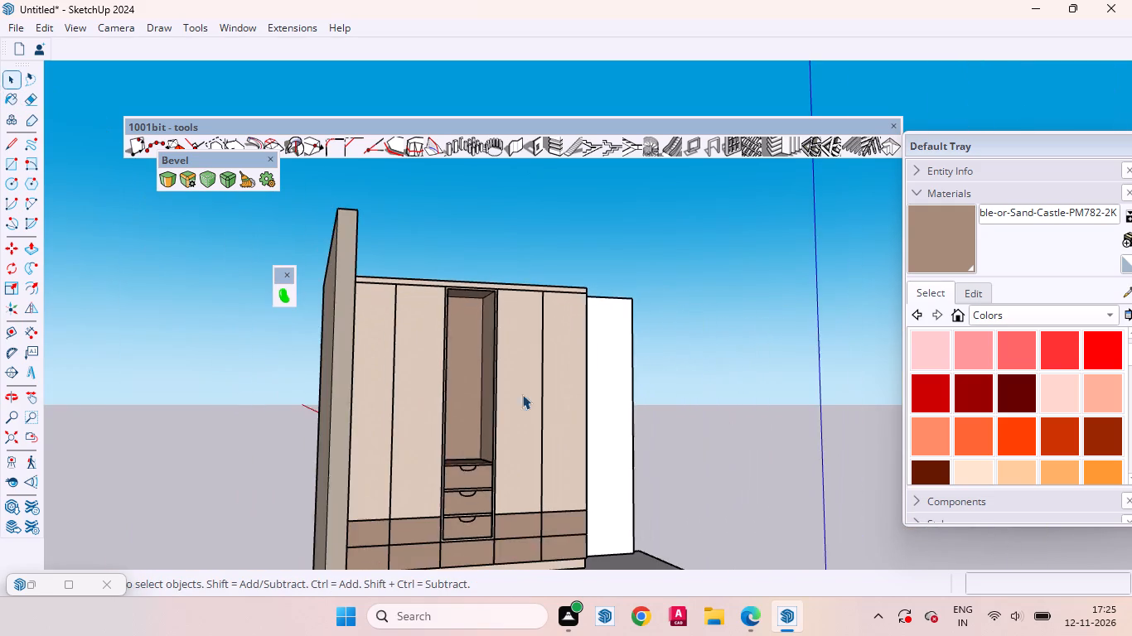
Paint the front edges of the two shelf strips between the three drawers with Sand Castle PM782.
{"action": "middle_click_drag", "start_coordinate": [491, 455], "coordinate": [349, 528]}
{"action": "scroll", "coordinate": [518, 458], "scroll_direction": "up", "scroll_amount": 20}
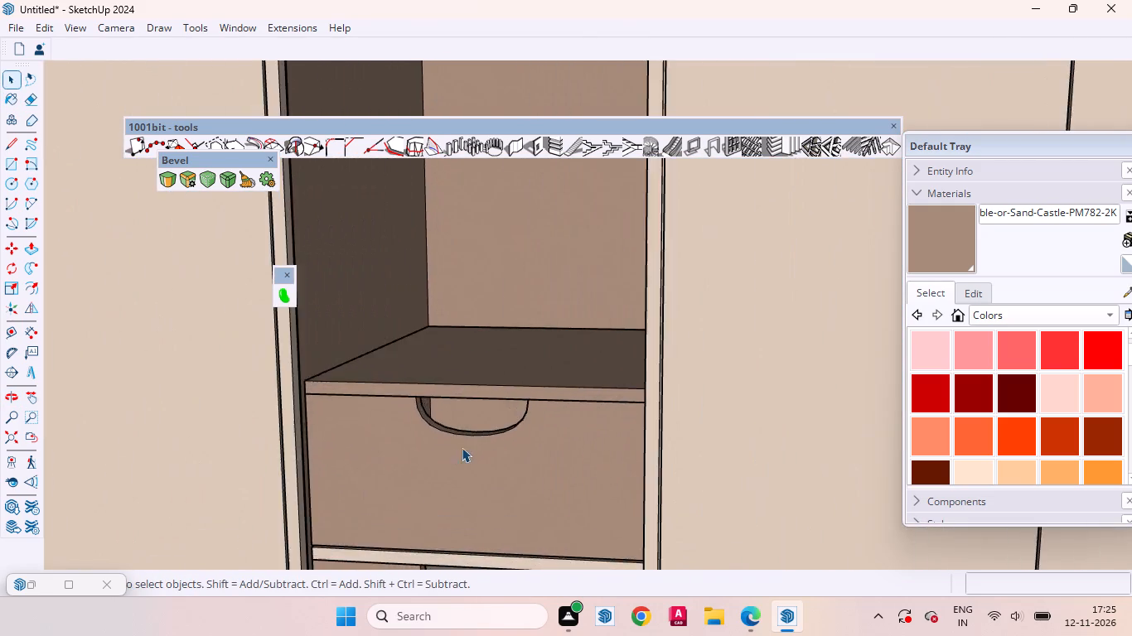
{"action": "scroll", "coordinate": [465, 327], "scroll_direction": "down", "scroll_amount": 5}
{"action": "scroll", "coordinate": [457, 504], "scroll_direction": "up", "scroll_amount": 8}
{"action": "middle_click_drag", "start_coordinate": [489, 412], "coordinate": [500, 481]}
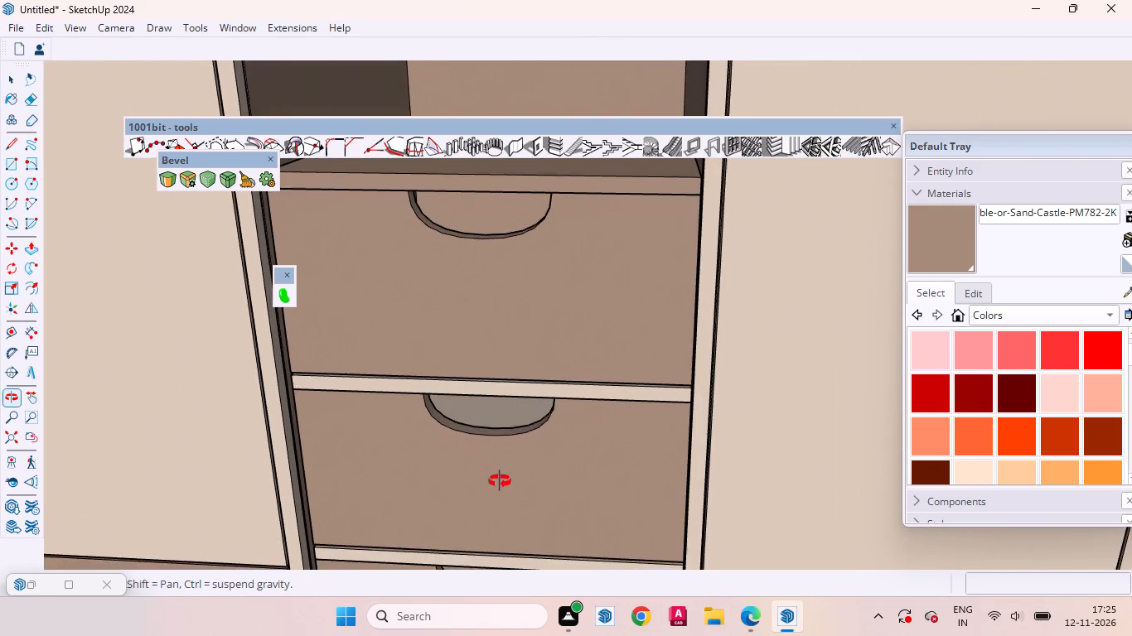
{"action": "middle_click_drag", "start_coordinate": [500, 481], "coordinate": [506, 465]}
{"action": "scroll", "coordinate": [507, 439], "scroll_direction": "up", "scroll_amount": 3}
{"action": "left_click", "coordinate": [515, 372]}
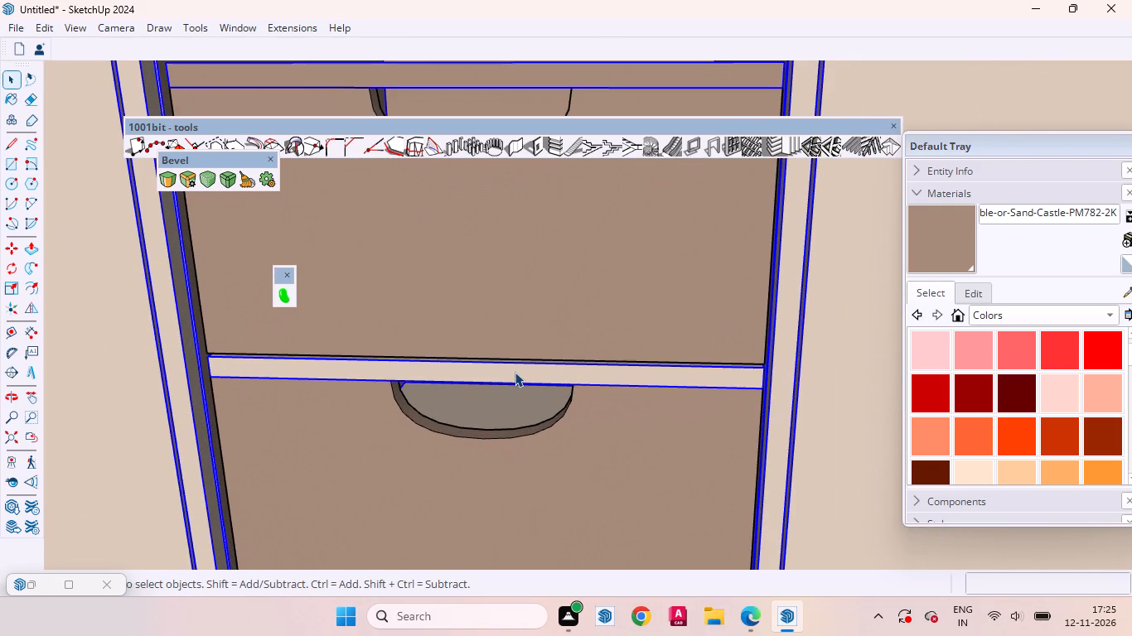
{"action": "double_click", "coordinate": [515, 372]}
{"action": "left_click", "coordinate": [501, 373]}
{"action": "left_click", "coordinate": [933, 245]}
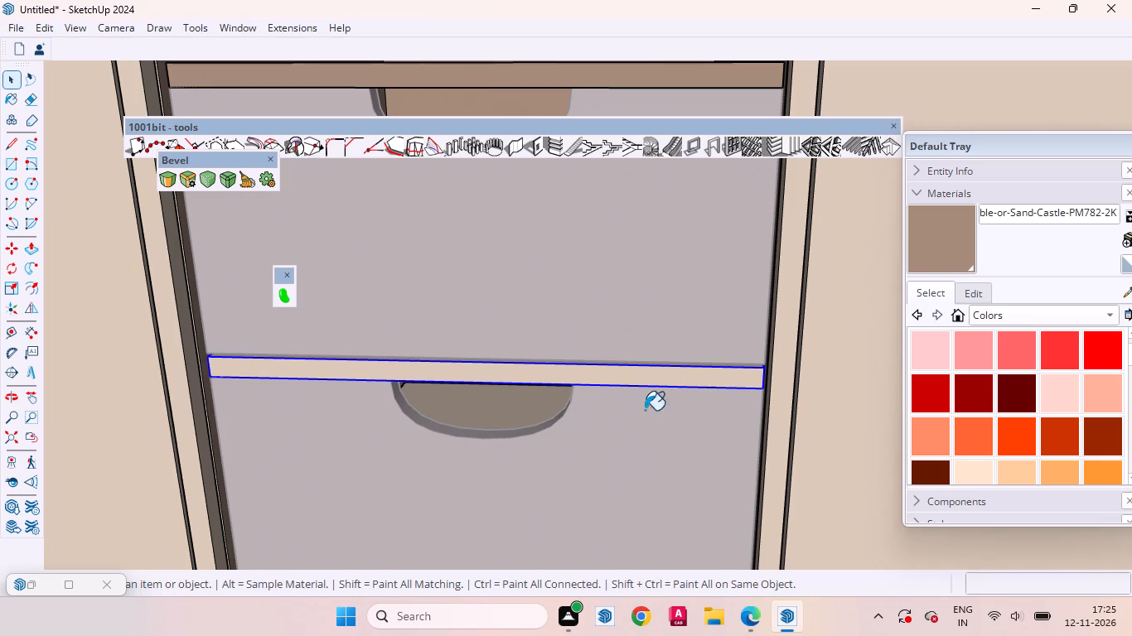
{"action": "left_click", "coordinate": [583, 380]}
{"action": "scroll", "coordinate": [596, 320], "scroll_direction": "down", "scroll_amount": 8}
{"action": "scroll", "coordinate": [530, 490], "scroll_direction": "up", "scroll_amount": 2}
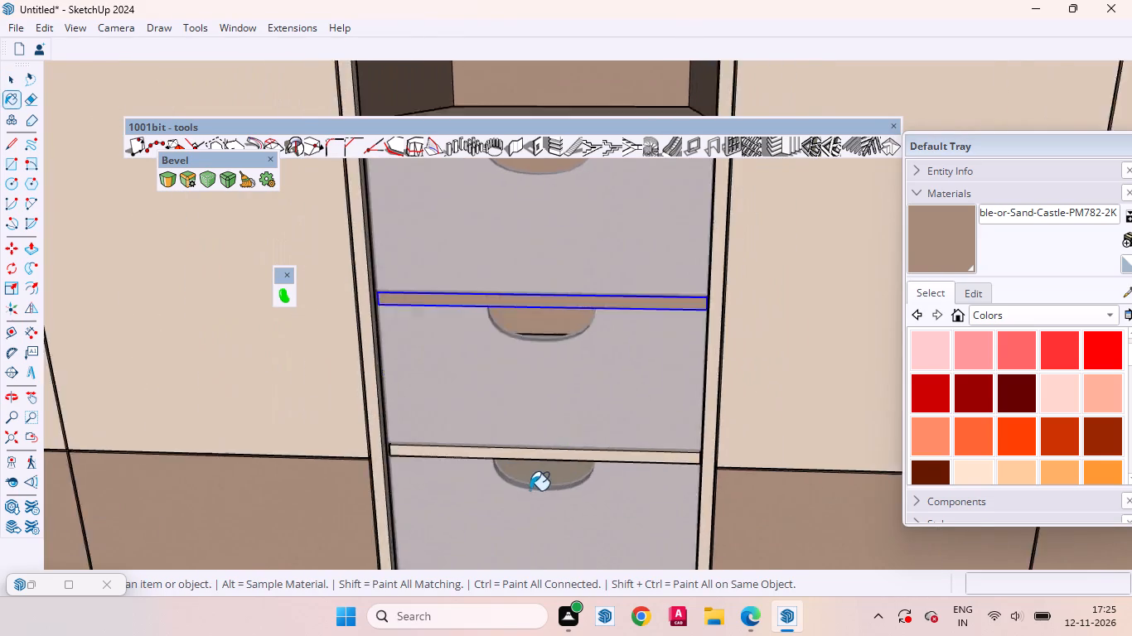
{"action": "scroll", "coordinate": [530, 490], "scroll_direction": "up", "scroll_amount": 6}
{"action": "left_click", "coordinate": [475, 427]}
{"action": "scroll", "coordinate": [559, 406], "scroll_direction": "down", "scroll_amount": 8}
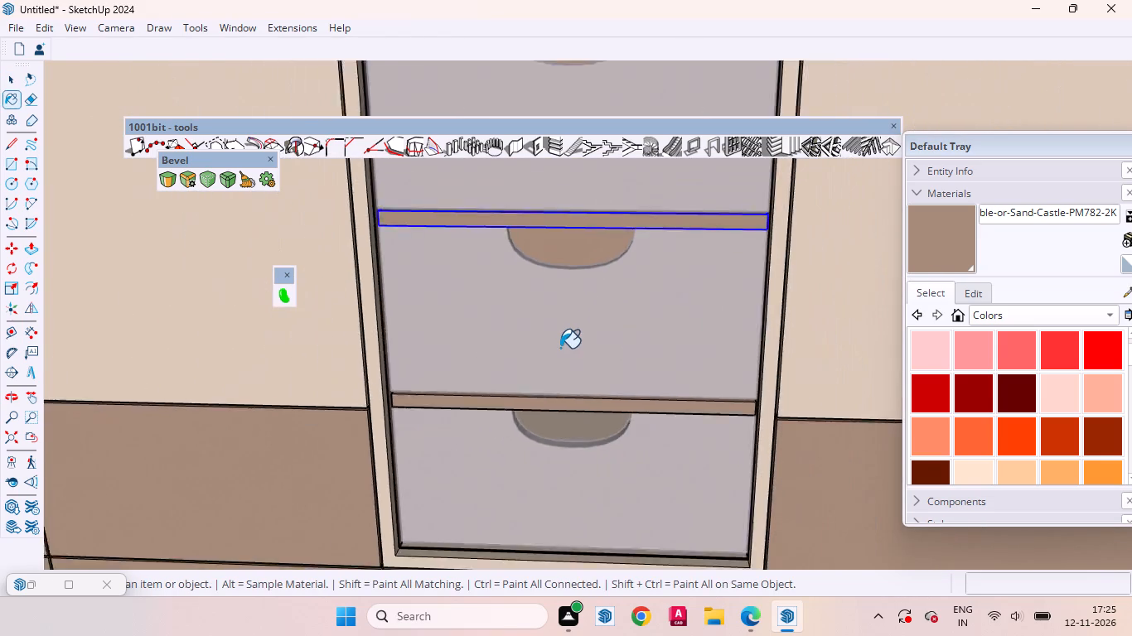
{"action": "scroll", "coordinate": [561, 347], "scroll_direction": "down", "scroll_amount": 7}
{"action": "key", "text": "space"}
{"action": "scroll", "coordinate": [547, 452], "scroll_direction": "down", "scroll_amount": 3}
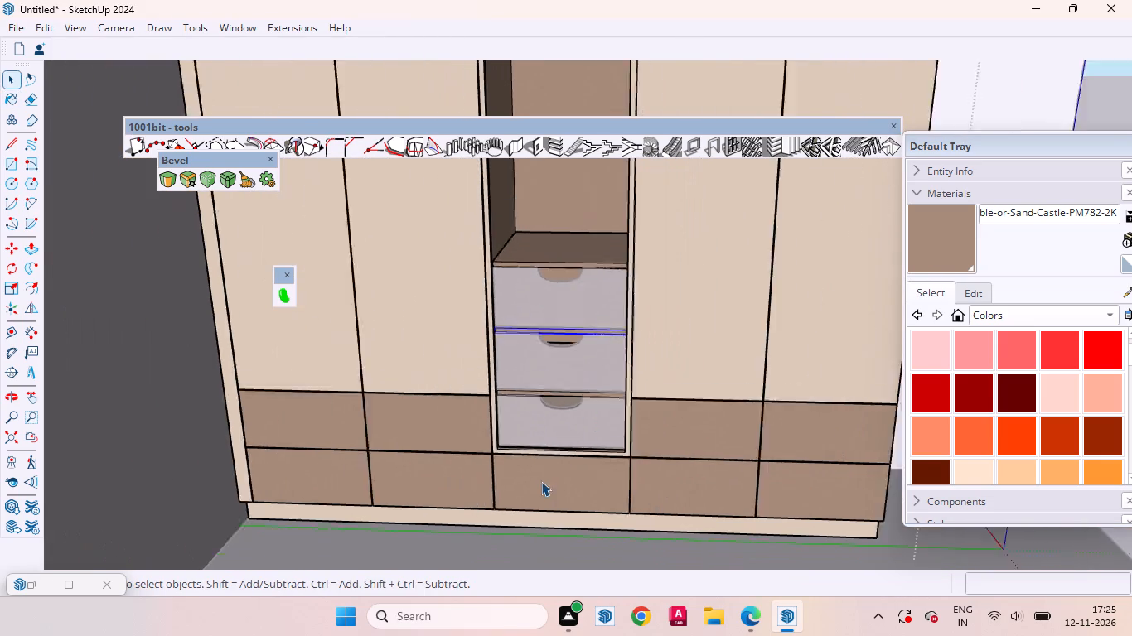
{"action": "scroll", "coordinate": [541, 481], "scroll_direction": "down", "scroll_amount": 14}
{"action": "left_click", "coordinate": [773, 500]}
{"action": "left_click", "coordinate": [767, 500]}
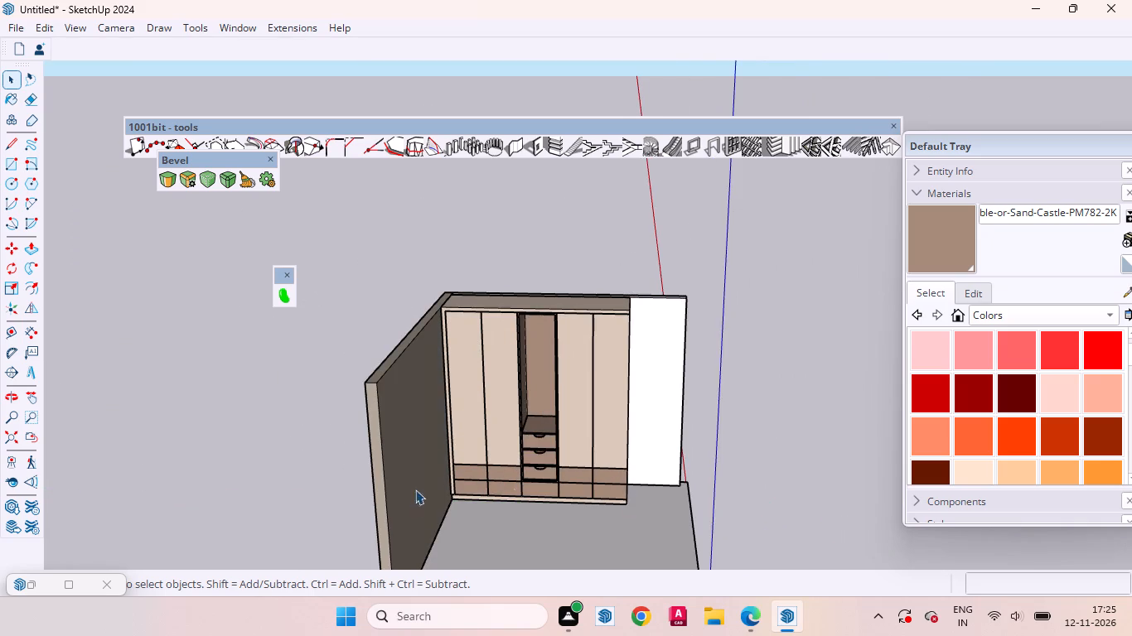
Examine the wardrobe's overall two-tone finish, the drawers and the gaps between the lower fronts.
{"action": "scroll", "coordinate": [409, 492], "scroll_direction": "up", "scroll_amount": 14}
{"action": "middle_click_drag", "start_coordinate": [626, 477], "coordinate": [583, 363]}
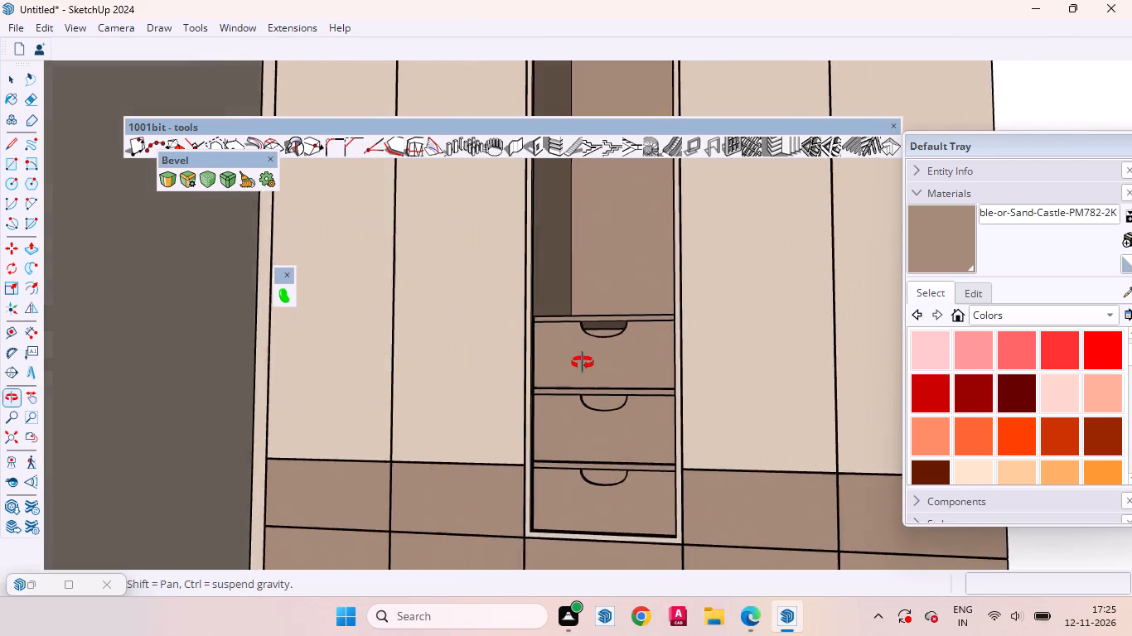
{"action": "middle_click_drag", "start_coordinate": [583, 363], "coordinate": [626, 373]}
{"action": "scroll", "coordinate": [604, 363], "scroll_direction": "down", "scroll_amount": 12}
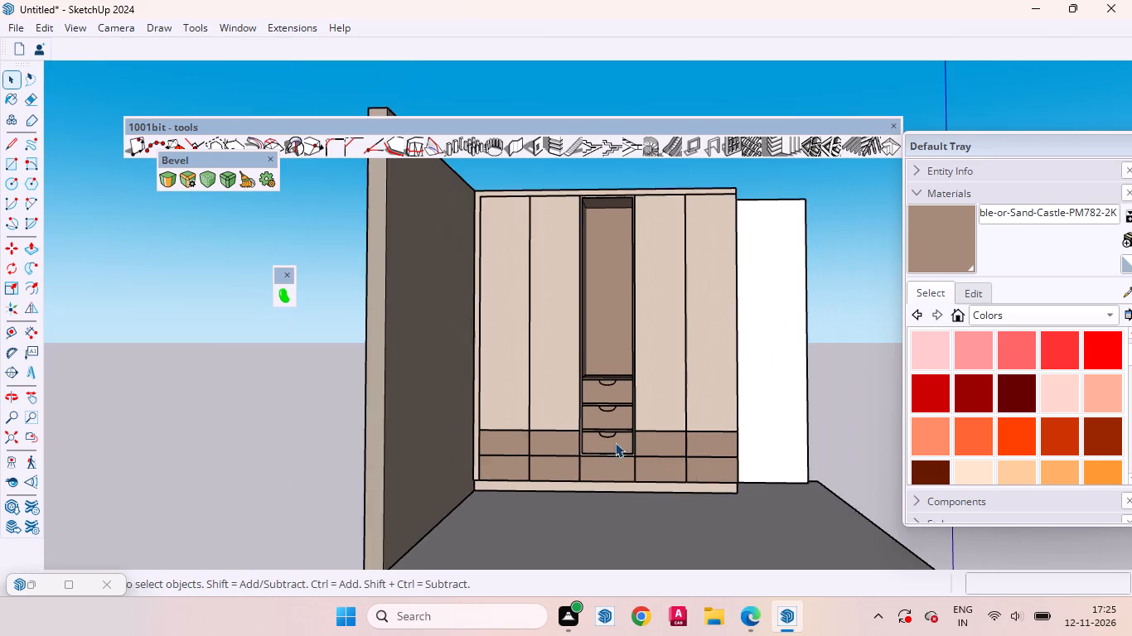
{"action": "middle_click_drag", "start_coordinate": [666, 449], "coordinate": [688, 487]}
{"action": "scroll", "coordinate": [681, 483], "scroll_direction": "up", "scroll_amount": 12}
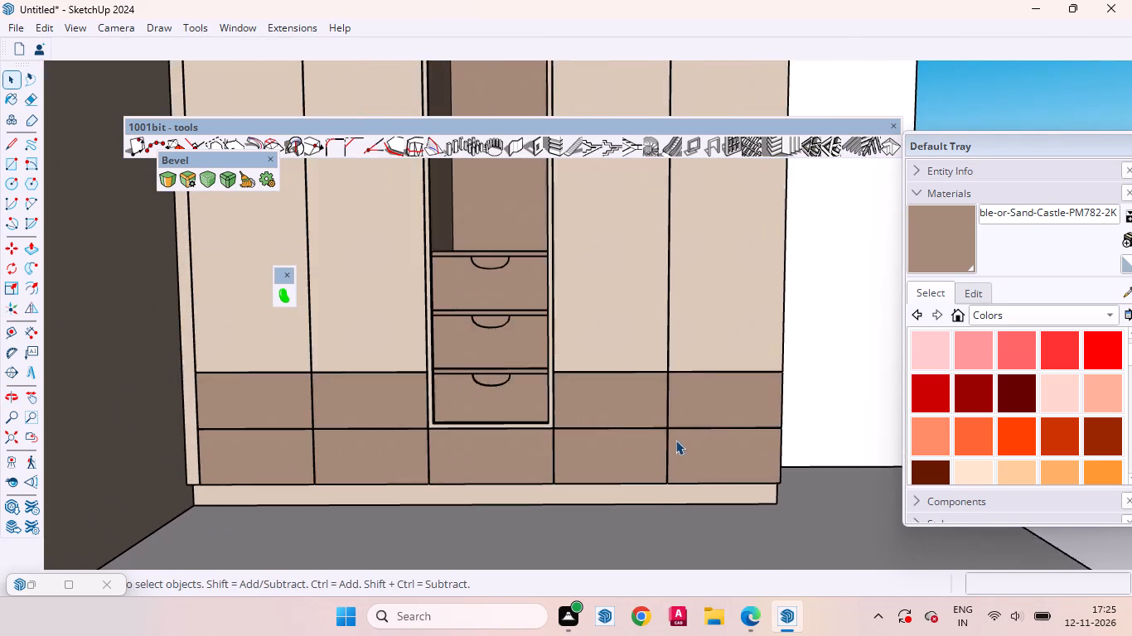
{"action": "scroll", "coordinate": [675, 440], "scroll_direction": "up", "scroll_amount": 19}
{"action": "scroll", "coordinate": [655, 408], "scroll_direction": "up", "scroll_amount": 4}
{"action": "middle_click_drag", "start_coordinate": [655, 423], "coordinate": [626, 358]}
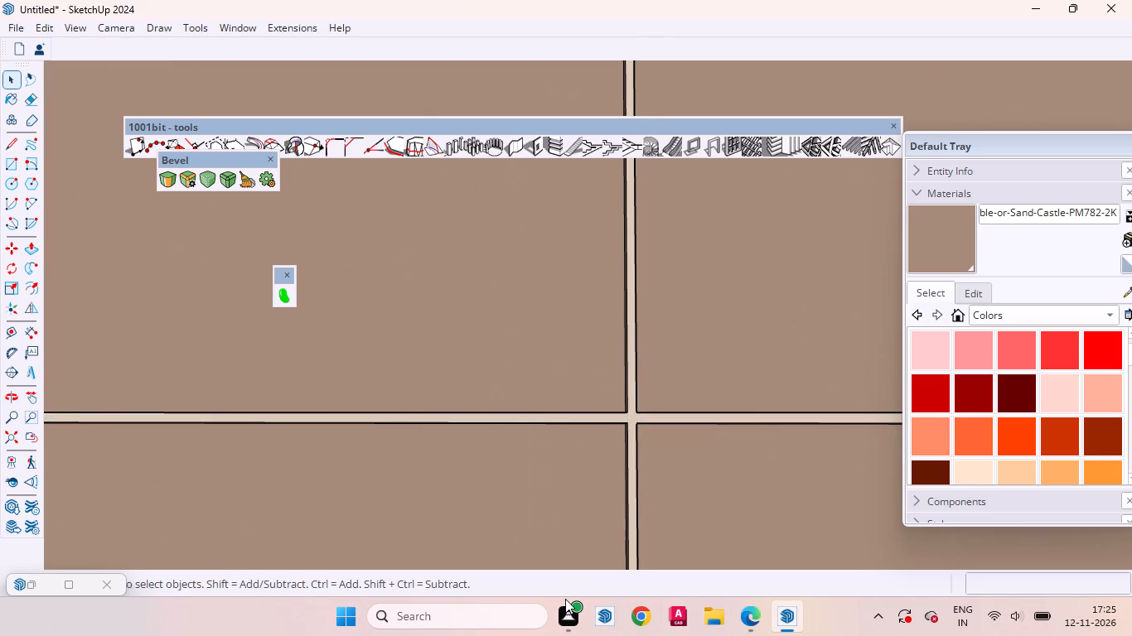
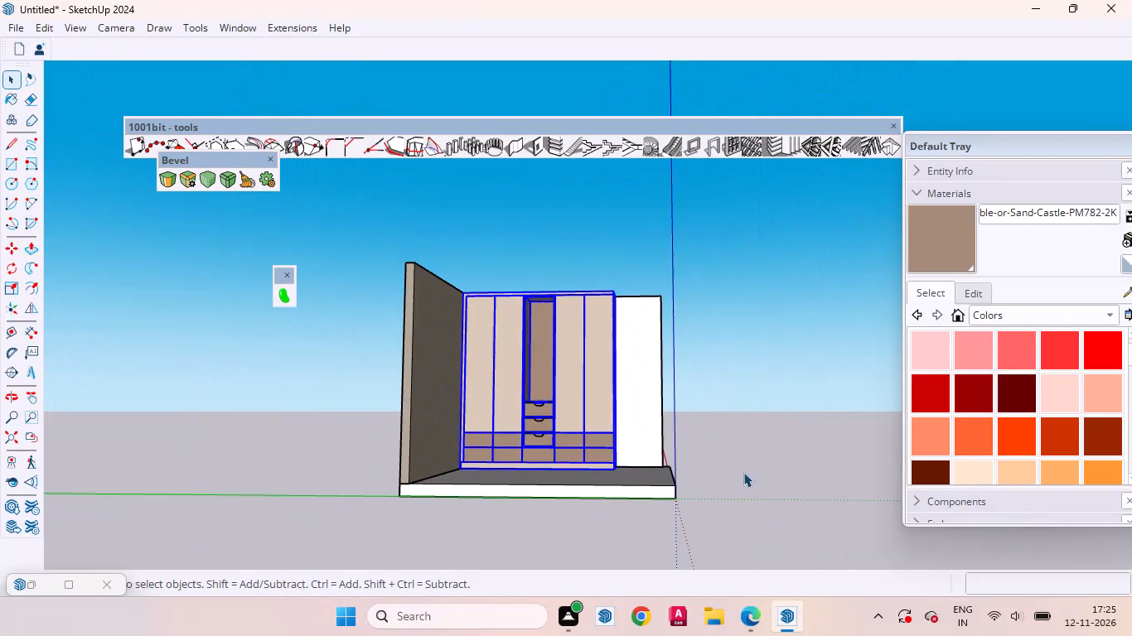
Open the frame surrounding the niche and three drawers for editing and paint its front face black with Color M09.
{"action": "left_click", "coordinate": [743, 472]}
{"action": "middle_click_drag", "start_coordinate": [540, 407], "coordinate": [367, 635]}
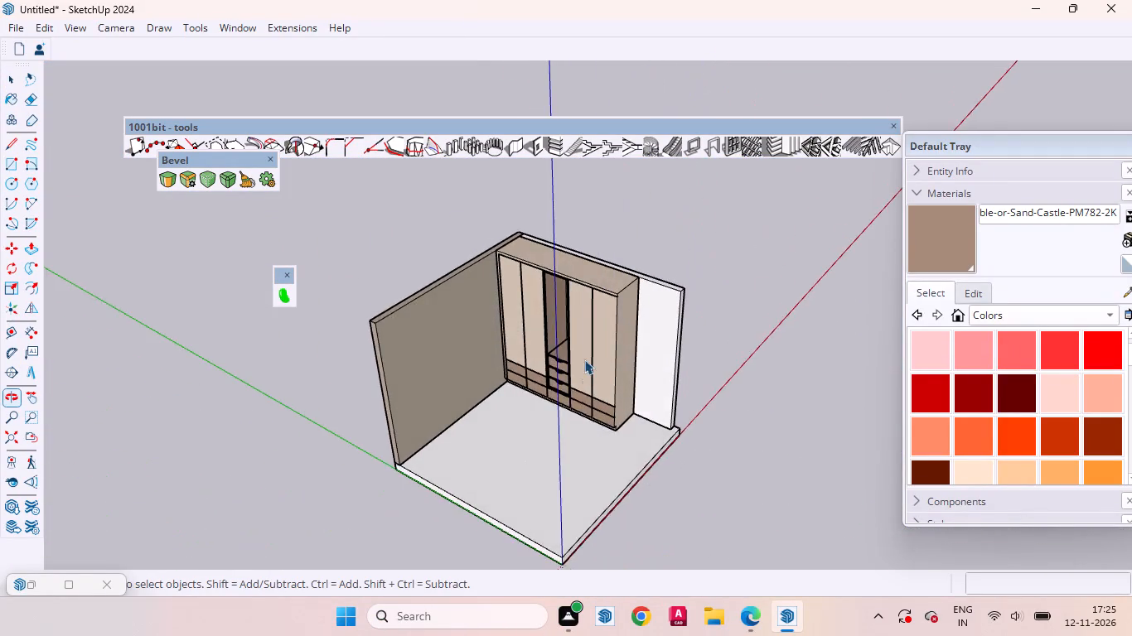
{"action": "scroll", "coordinate": [584, 359], "scroll_direction": "up", "scroll_amount": 20}
{"action": "scroll", "coordinate": [584, 359], "scroll_direction": "up", "scroll_amount": 10}
{"action": "scroll", "coordinate": [467, 311], "scroll_direction": "up", "scroll_amount": 1}
{"action": "scroll", "coordinate": [467, 308], "scroll_direction": "down", "scroll_amount": 2}
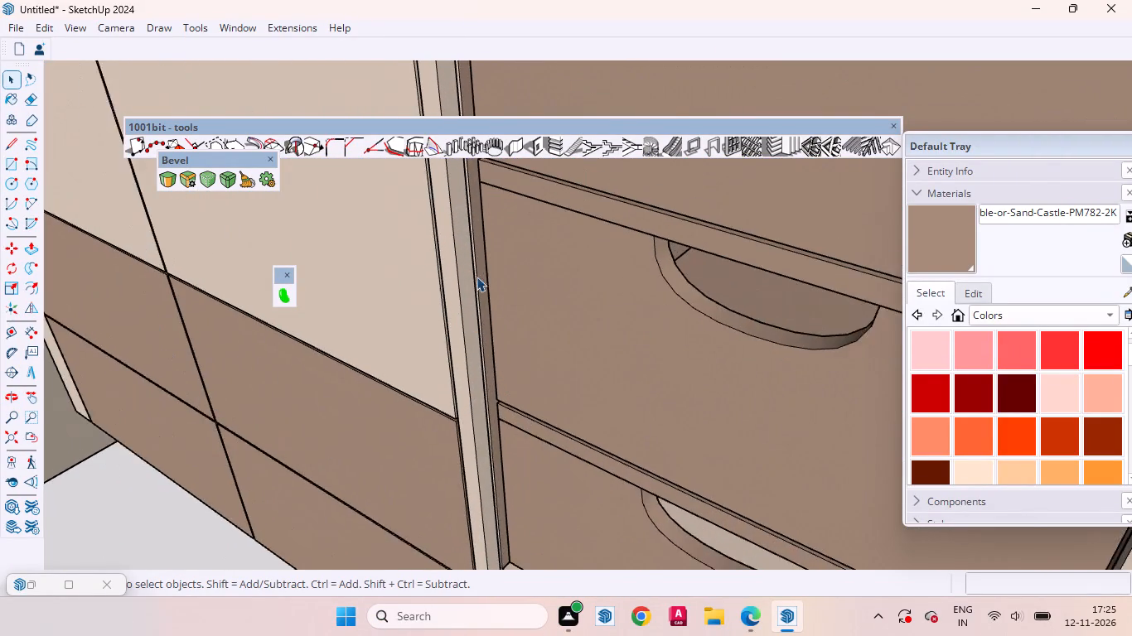
{"action": "scroll", "coordinate": [477, 277], "scroll_direction": "down", "scroll_amount": 9}
{"action": "scroll", "coordinate": [510, 399], "scroll_direction": "up", "scroll_amount": 10}
{"action": "scroll", "coordinate": [356, 313], "scroll_direction": "down", "scroll_amount": 10}
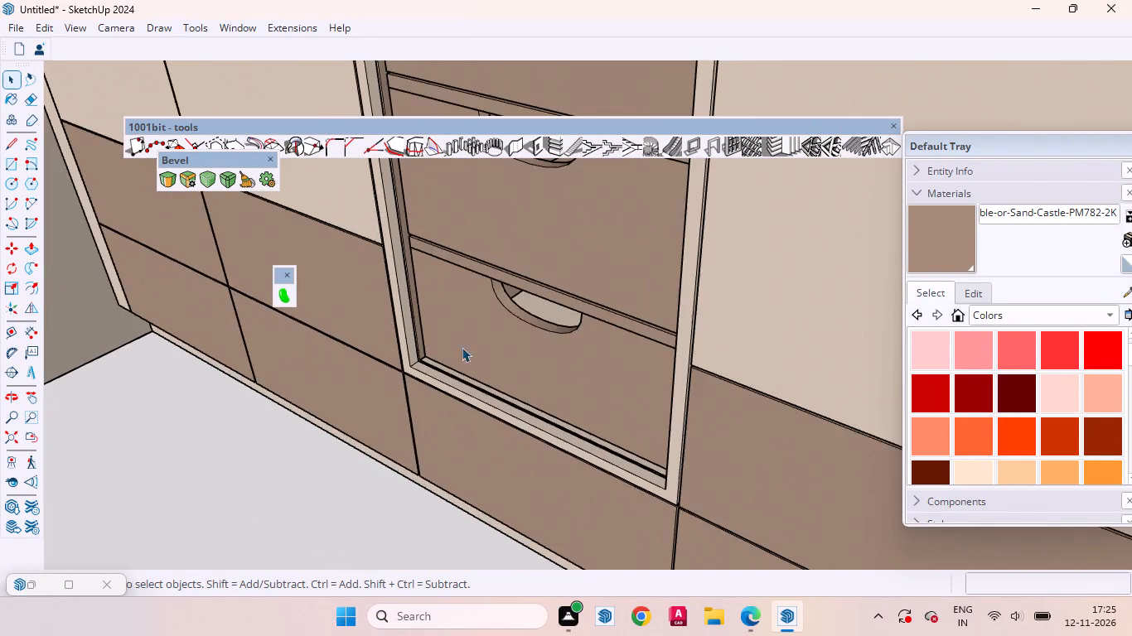
{"action": "scroll", "coordinate": [685, 441], "scroll_direction": "up", "scroll_amount": 11}
{"action": "middle_click_drag", "start_coordinate": [670, 404], "coordinate": [781, 388]}
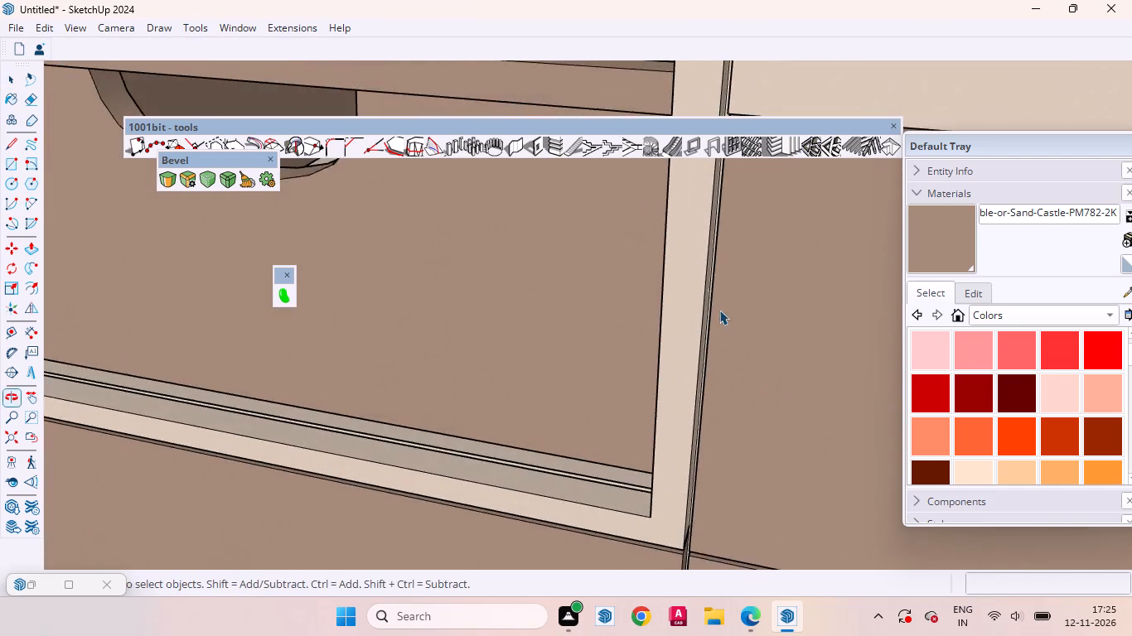
{"action": "scroll", "coordinate": [707, 289], "scroll_direction": "down", "scroll_amount": 6}
{"action": "left_click", "coordinate": [704, 280]}
{"action": "double_click", "coordinate": [701, 277]}
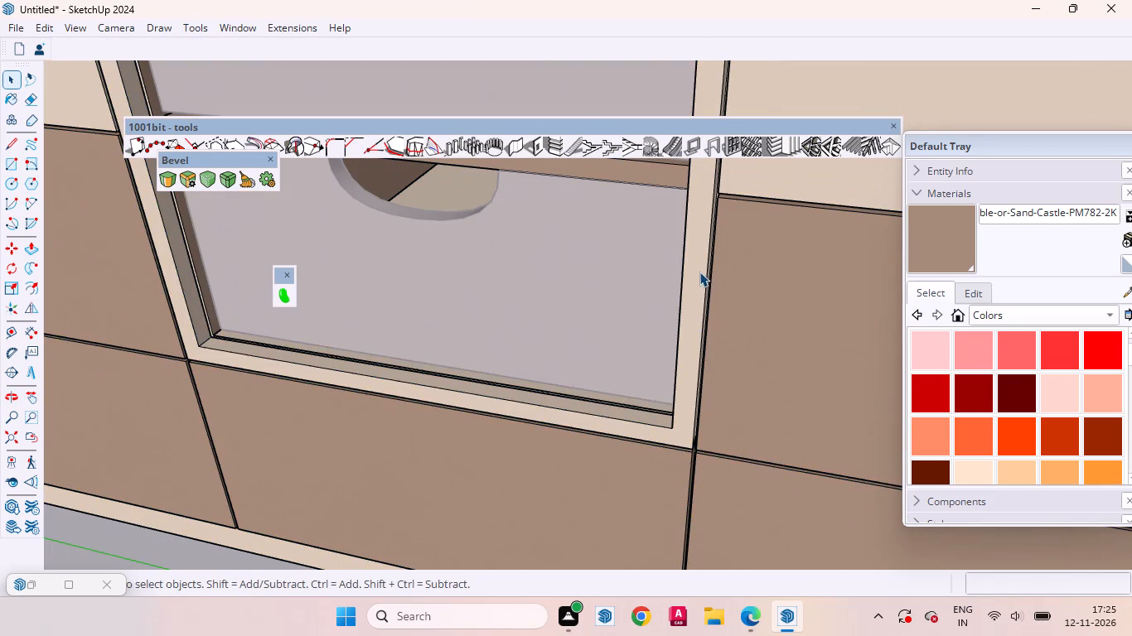
{"action": "left_click", "coordinate": [699, 270]}
{"action": "scroll", "coordinate": [992, 393], "scroll_direction": "down", "scroll_amount": 10}
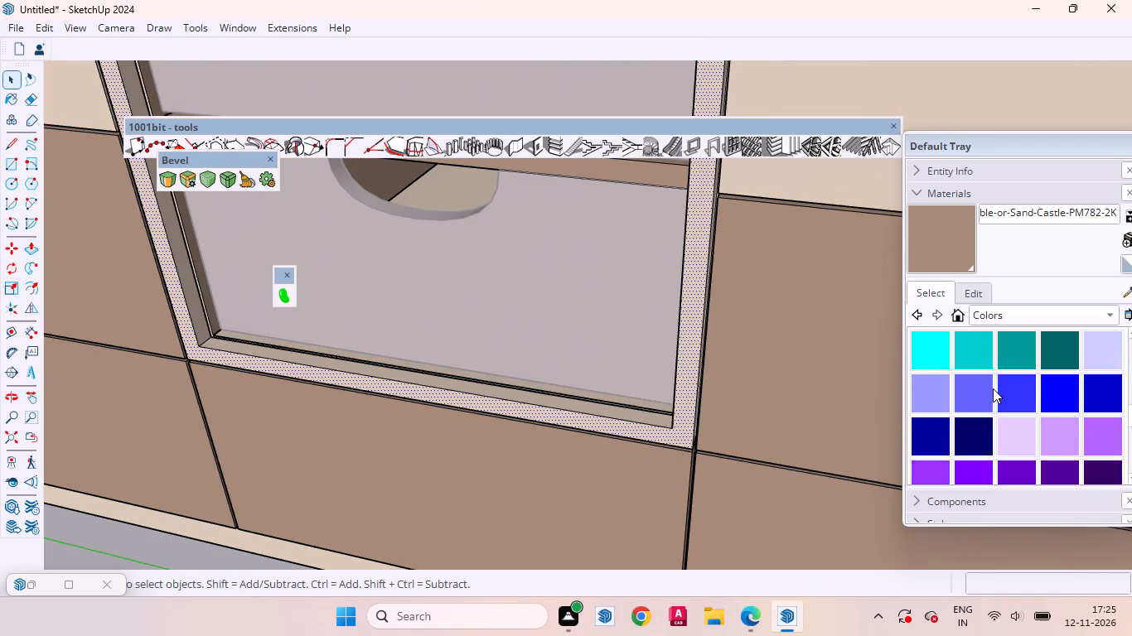
{"action": "scroll", "coordinate": [993, 388], "scroll_direction": "down", "scroll_amount": 13}
{"action": "left_click", "coordinate": [928, 354]}
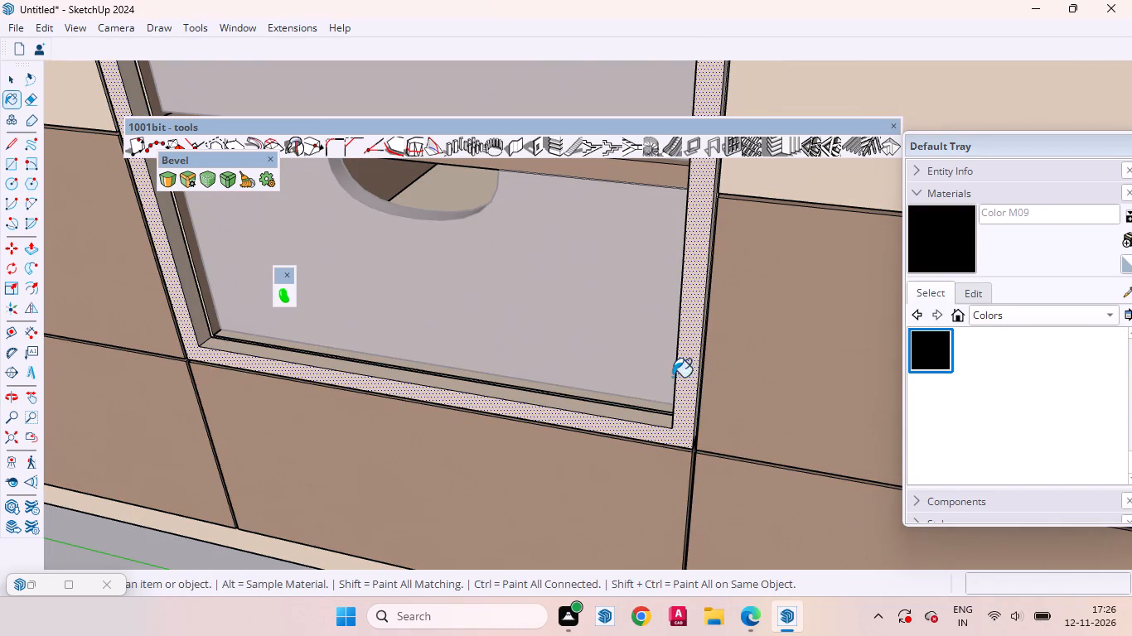
{"action": "scroll", "coordinate": [666, 376], "scroll_direction": "up", "scroll_amount": 4}
{"action": "left_click", "coordinate": [691, 356]}
Paint the inner bottom edge and the inner right side edge of the central frame with black Color M09.
{"action": "scroll", "coordinate": [609, 426], "scroll_direction": "up", "scroll_amount": 7}
{"action": "left_click", "coordinate": [626, 446]}
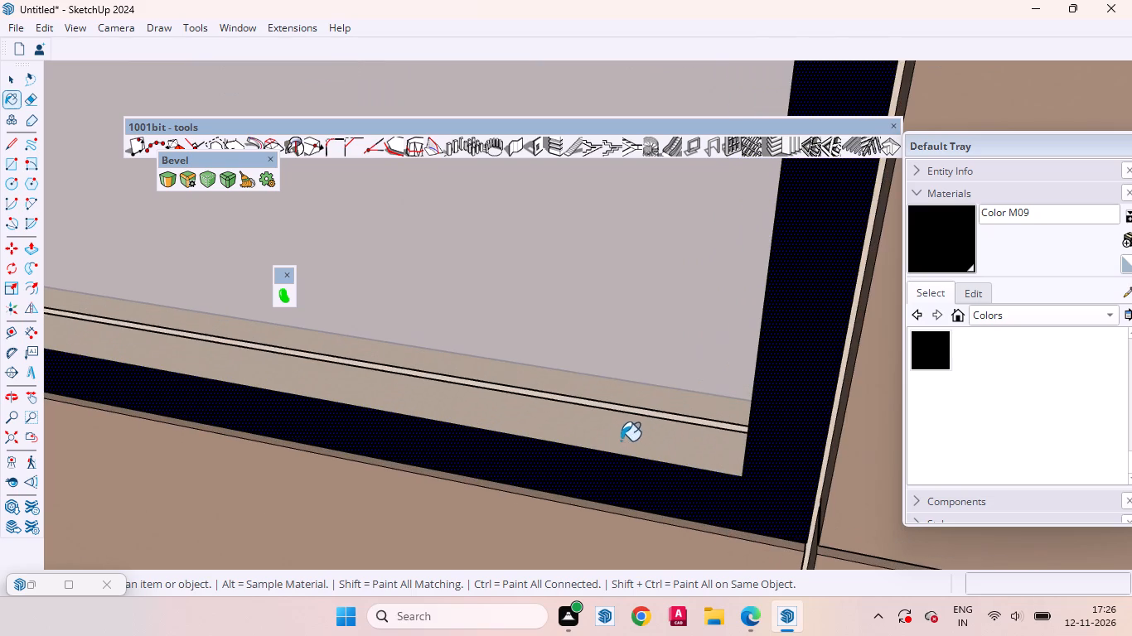
{"action": "middle_click_drag", "start_coordinate": [614, 437], "coordinate": [864, 435]}
{"action": "left_click", "coordinate": [794, 320]}
Paint the outer and inner edges of the central frame's left upright with black Color M09.
{"action": "scroll", "coordinate": [790, 346], "scroll_direction": "down", "scroll_amount": 2}
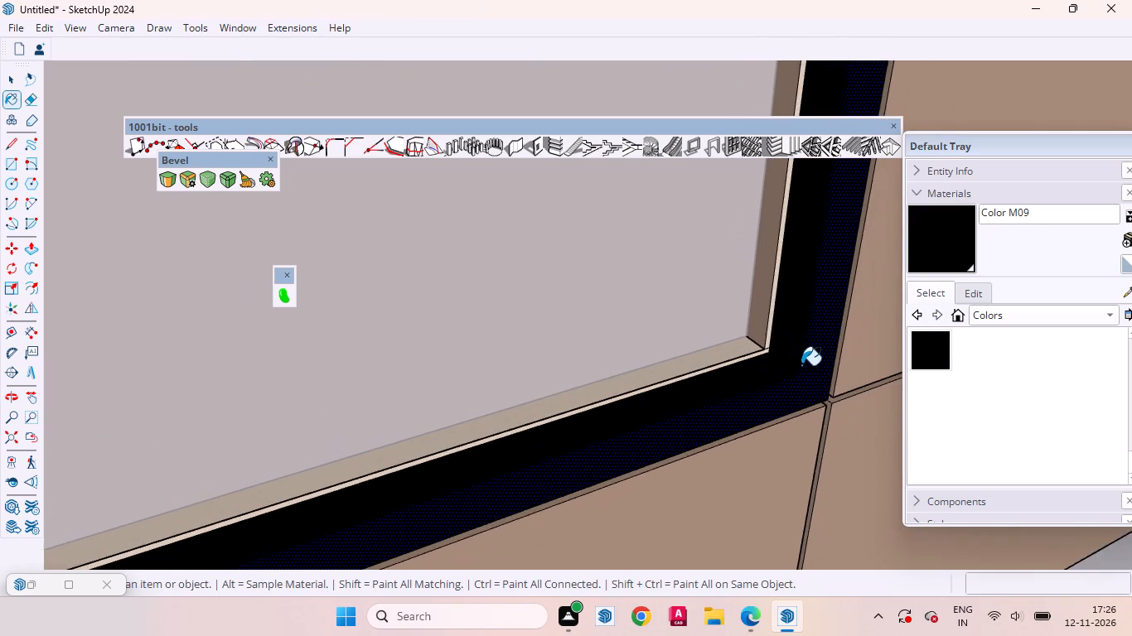
{"action": "scroll", "coordinate": [801, 365], "scroll_direction": "down", "scroll_amount": 20}
{"action": "scroll", "coordinate": [427, 303], "scroll_direction": "up", "scroll_amount": 4}
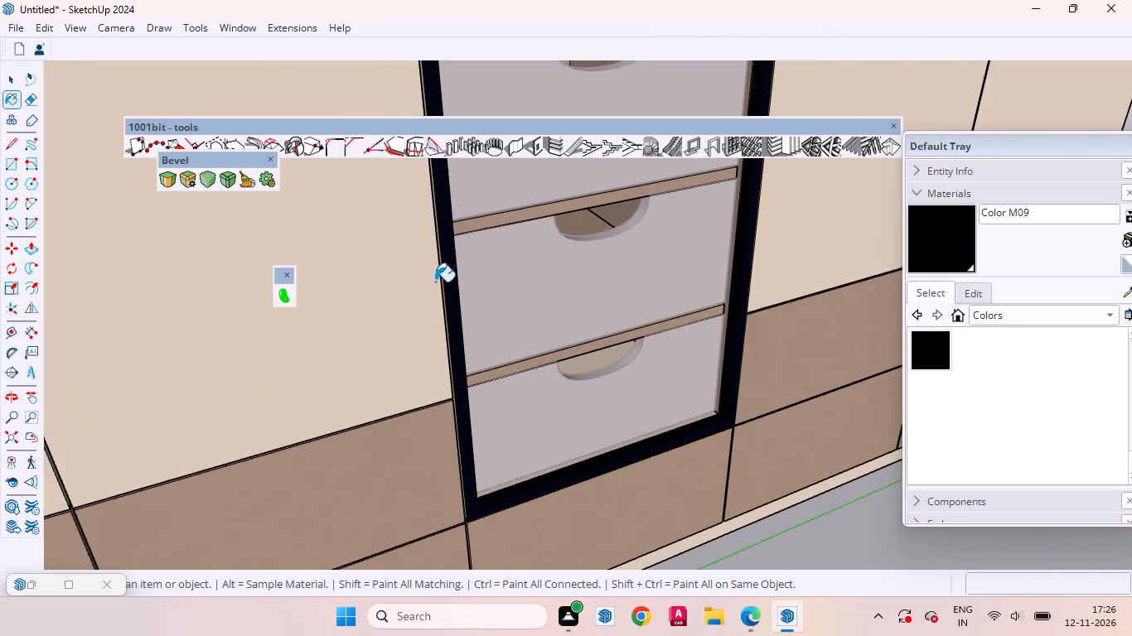
{"action": "scroll", "coordinate": [435, 282], "scroll_direction": "up", "scroll_amount": 20}
{"action": "scroll", "coordinate": [435, 282], "scroll_direction": "up", "scroll_amount": 6}
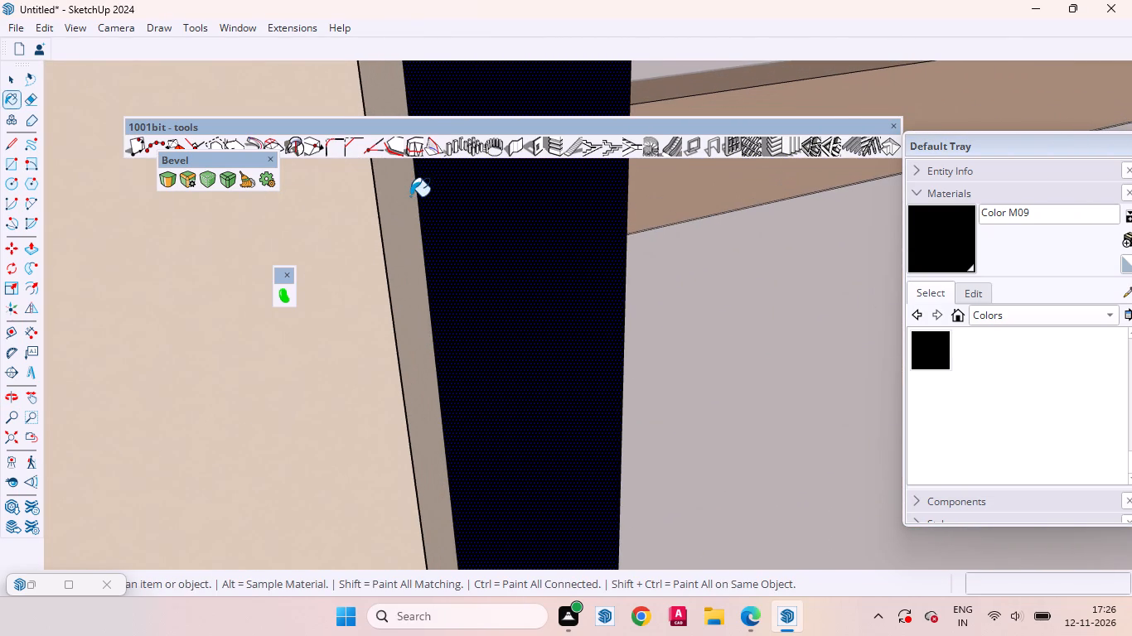
{"action": "left_click", "coordinate": [410, 196]}
{"action": "middle_click_drag", "start_coordinate": [550, 245], "coordinate": [201, 243]}
{"action": "left_click", "coordinate": [396, 258]}
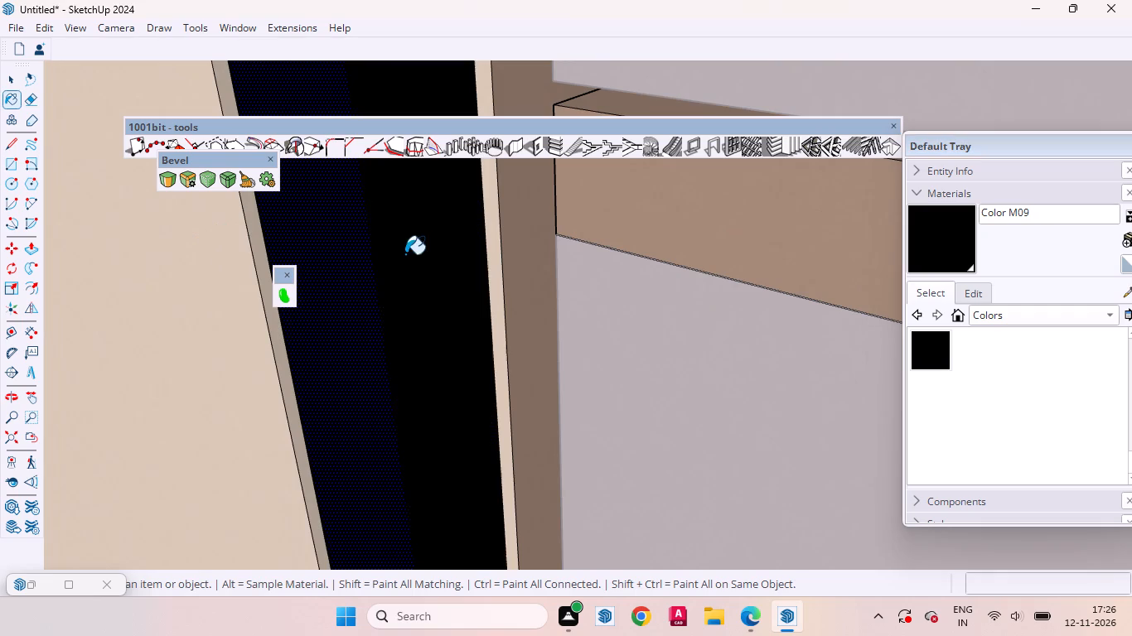
Paint the outer top edge and the inner underside of the central frame's head with black Color M09.
{"action": "scroll", "coordinate": [481, 267], "scroll_direction": "down", "scroll_amount": 20}
{"action": "scroll", "coordinate": [481, 267], "scroll_direction": "down", "scroll_amount": 7}
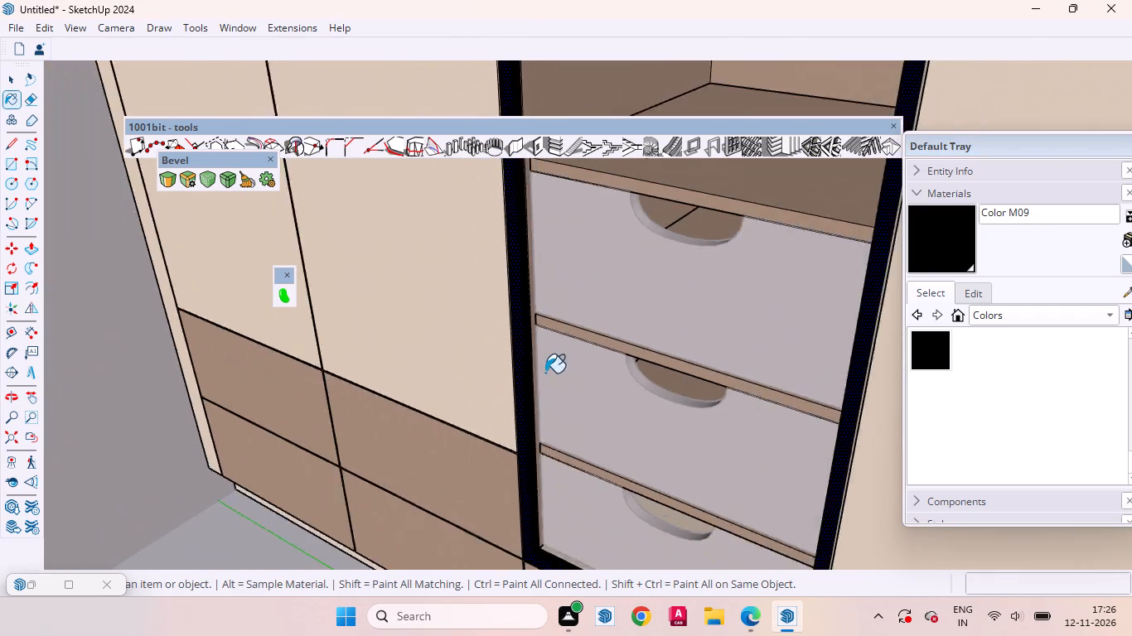
{"action": "scroll", "coordinate": [545, 373], "scroll_direction": "down", "scroll_amount": 12}
{"action": "scroll", "coordinate": [635, 481], "scroll_direction": "down", "scroll_amount": 9}
{"action": "scroll", "coordinate": [602, 291], "scroll_direction": "up", "scroll_amount": 7}
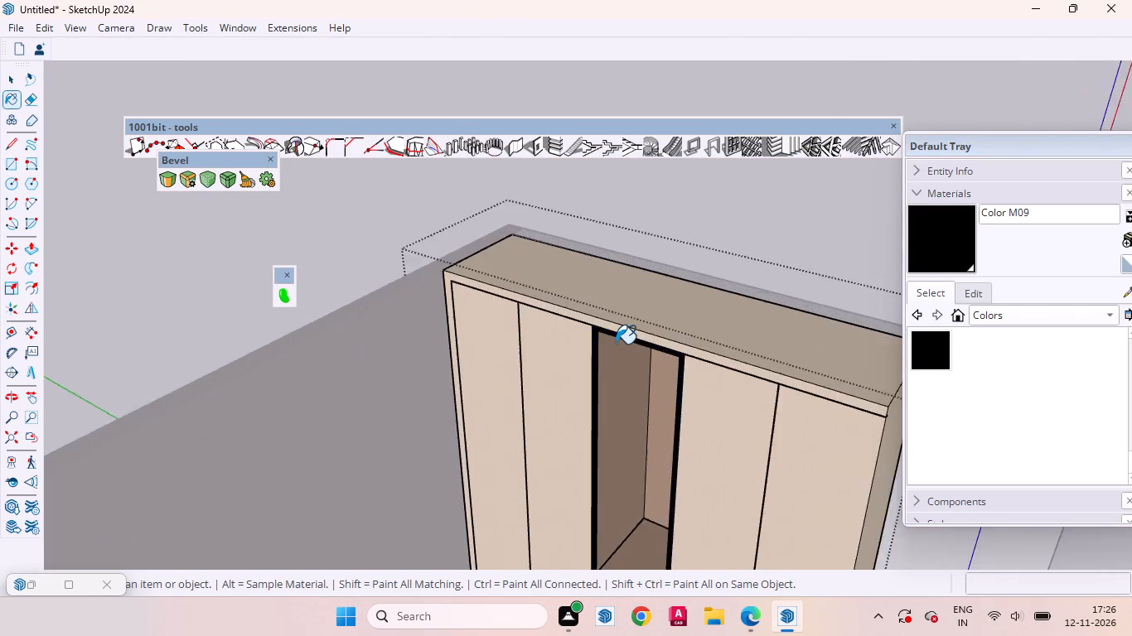
{"action": "scroll", "coordinate": [616, 344], "scroll_direction": "up", "scroll_amount": 20}
{"action": "scroll", "coordinate": [616, 344], "scroll_direction": "up", "scroll_amount": 12}
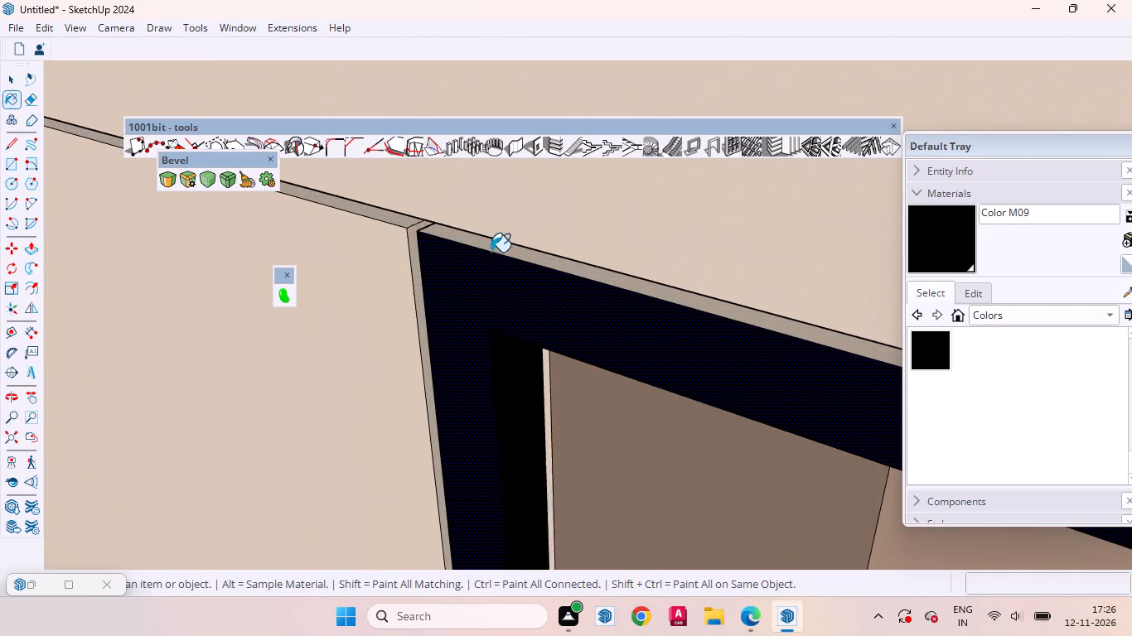
{"action": "scroll", "coordinate": [491, 252], "scroll_direction": "up", "scroll_amount": 3}
{"action": "left_click", "coordinate": [490, 242]}
{"action": "middle_click_drag", "start_coordinate": [539, 344], "coordinate": [567, 284]}
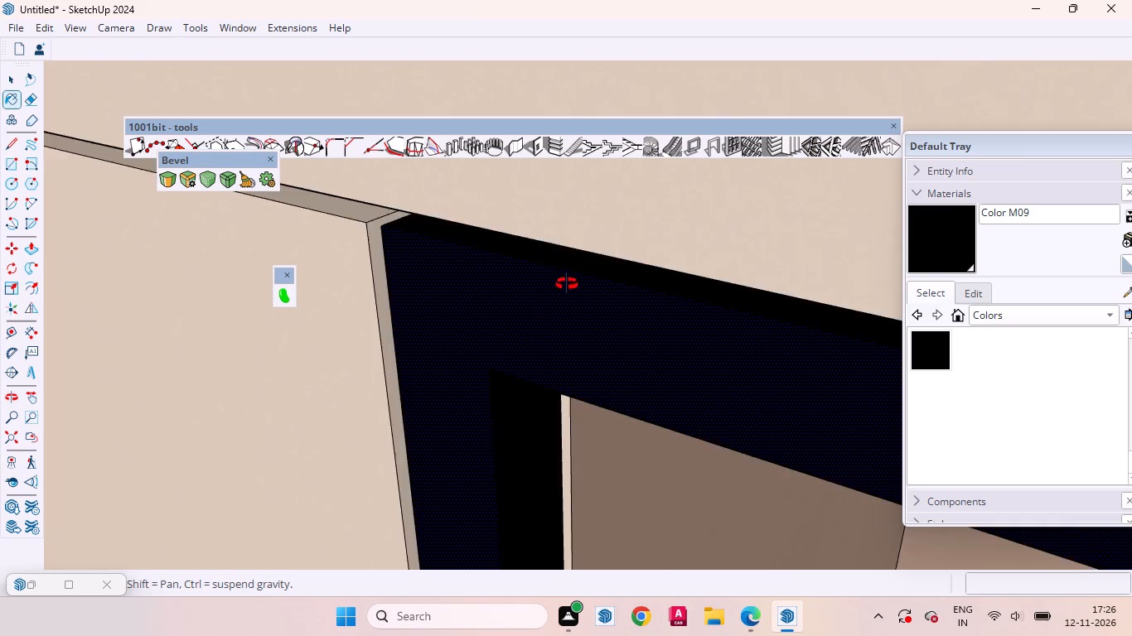
{"action": "middle_click_drag", "start_coordinate": [567, 284], "coordinate": [617, 89]}
{"action": "scroll", "coordinate": [607, 412], "scroll_direction": "up", "scroll_amount": 7}
{"action": "left_click", "coordinate": [602, 388]}
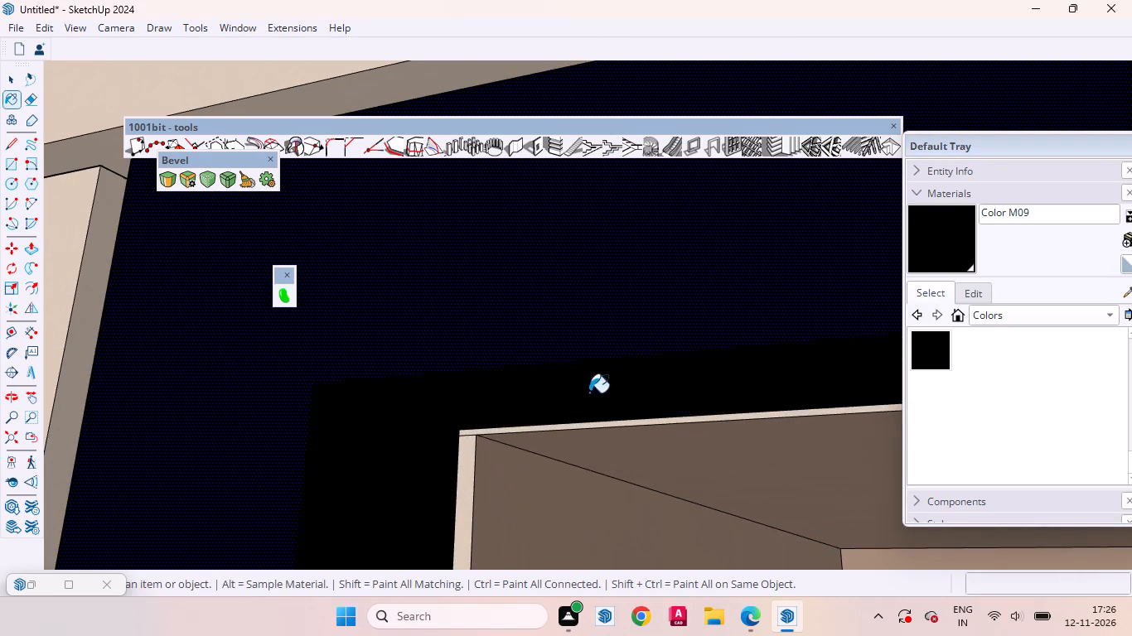
Paint the outer side edge of the central frame's right upright with black Color M09.
{"action": "scroll", "coordinate": [492, 387], "scroll_direction": "down", "scroll_amount": 20}
{"action": "scroll", "coordinate": [492, 387], "scroll_direction": "down", "scroll_amount": 11}
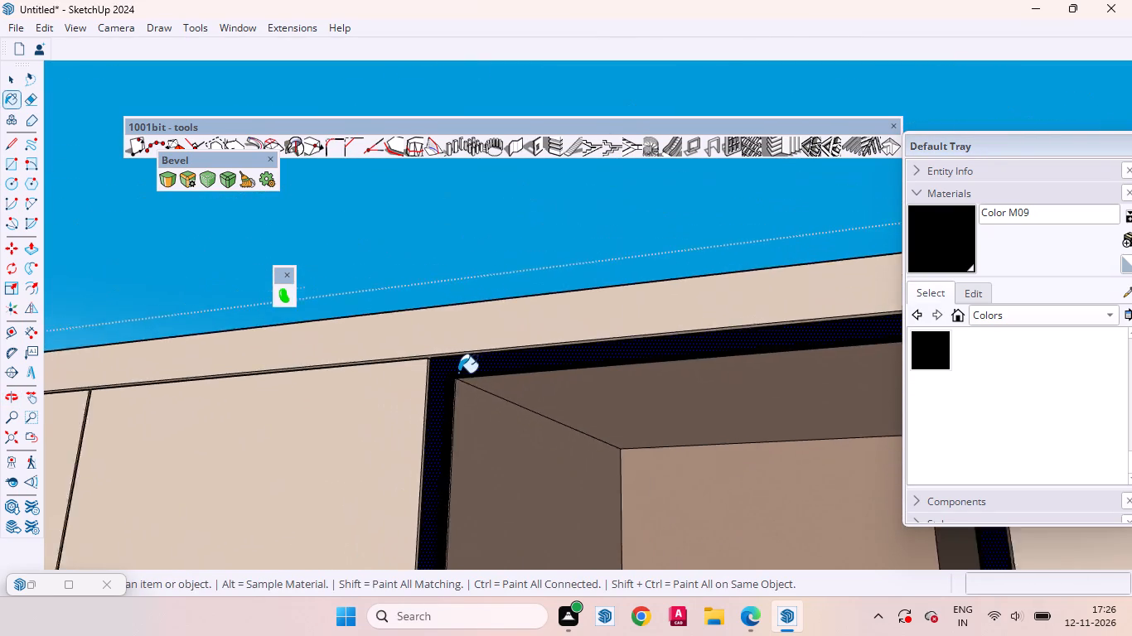
{"action": "scroll", "coordinate": [458, 373], "scroll_direction": "down", "scroll_amount": 5}
{"action": "scroll", "coordinate": [703, 354], "scroll_direction": "up", "scroll_amount": 20}
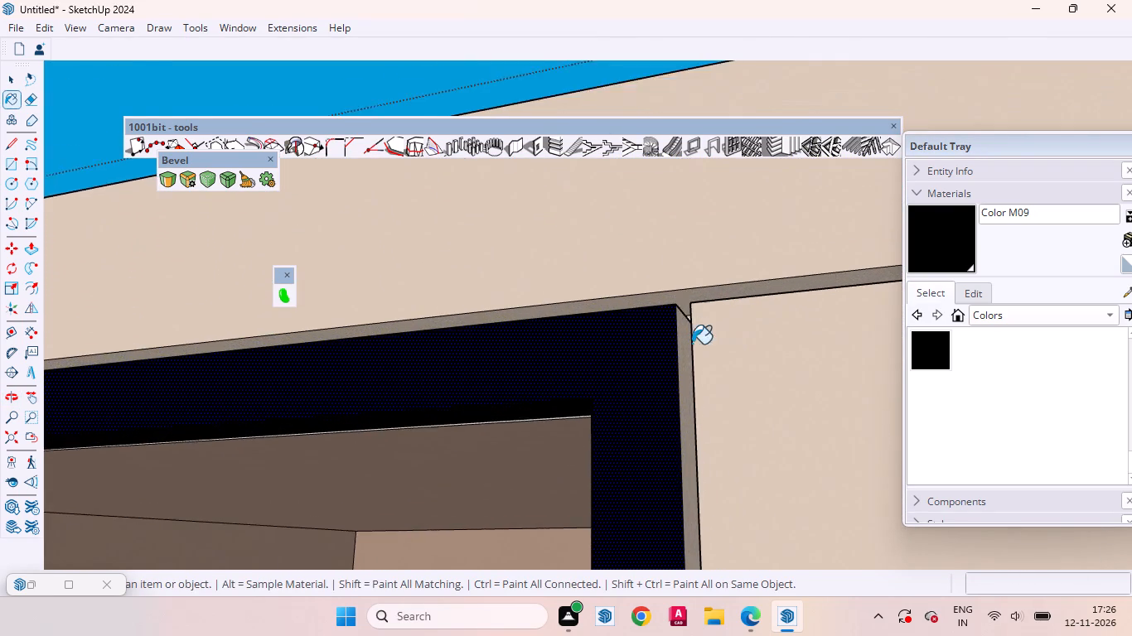
{"action": "scroll", "coordinate": [692, 344], "scroll_direction": "up", "scroll_amount": 4}
{"action": "left_click", "coordinate": [681, 327]}
{"action": "scroll", "coordinate": [668, 296], "scroll_direction": "up", "scroll_amount": 4}
{"action": "middle_click_drag", "start_coordinate": [660, 286], "coordinate": [686, 400]}
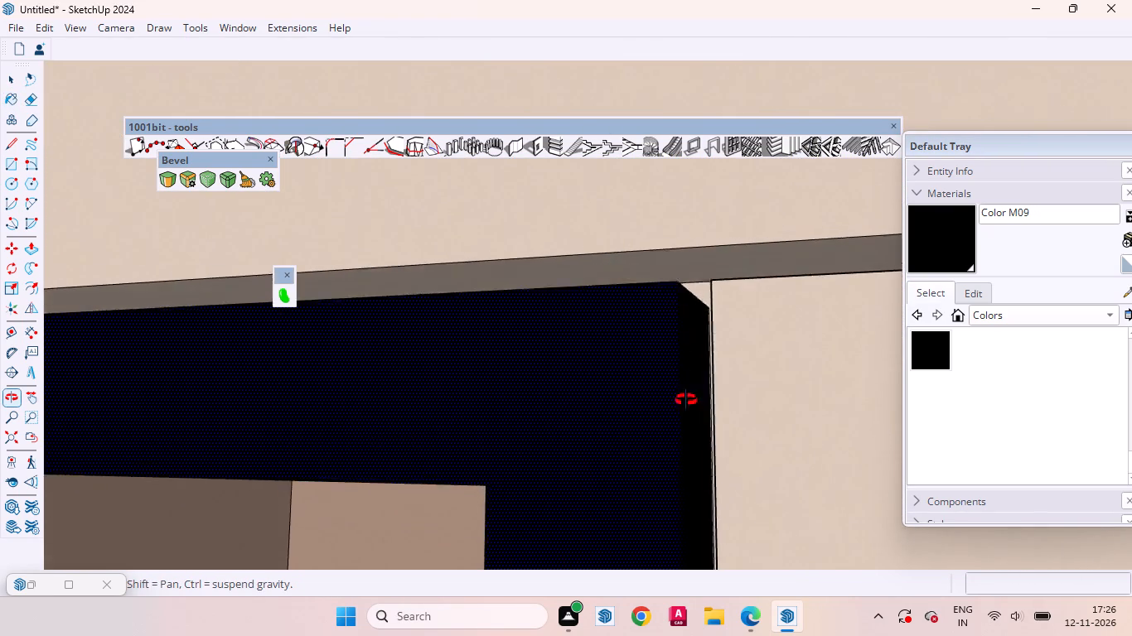
{"action": "middle_click_drag", "start_coordinate": [686, 400], "coordinate": [724, 422]}
Examine the upper corners and outer edges of the black frame around the niche for unpainted faces.
{"action": "scroll", "coordinate": [743, 359], "scroll_direction": "down", "scroll_amount": 15}
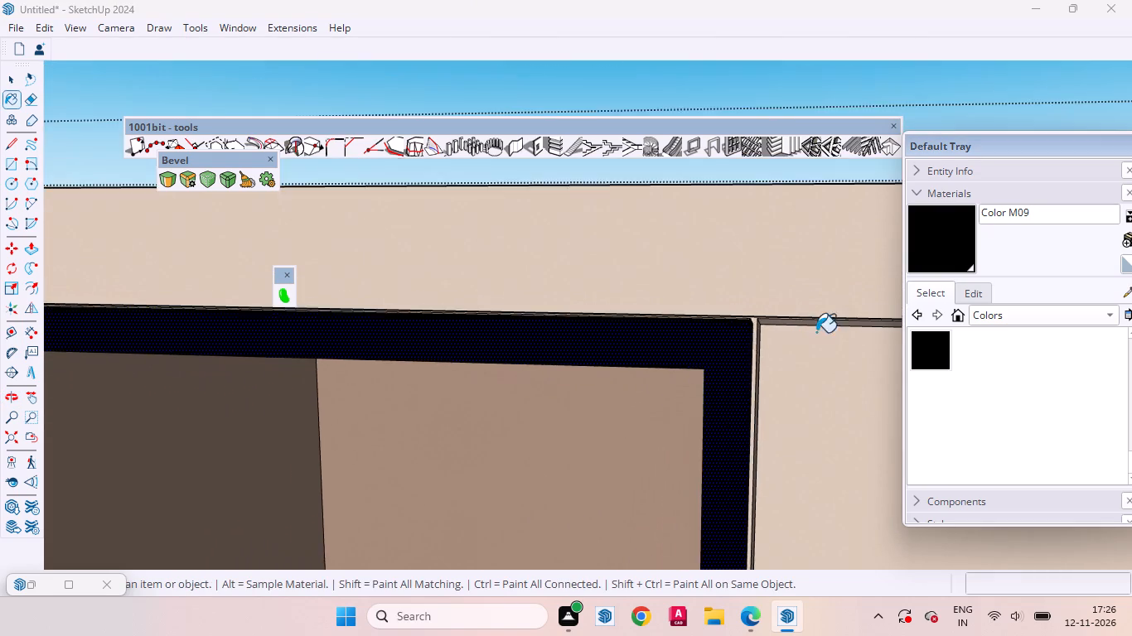
{"action": "scroll", "coordinate": [816, 332], "scroll_direction": "down", "scroll_amount": 17}
{"action": "scroll", "coordinate": [420, 328], "scroll_direction": "up", "scroll_amount": 12}
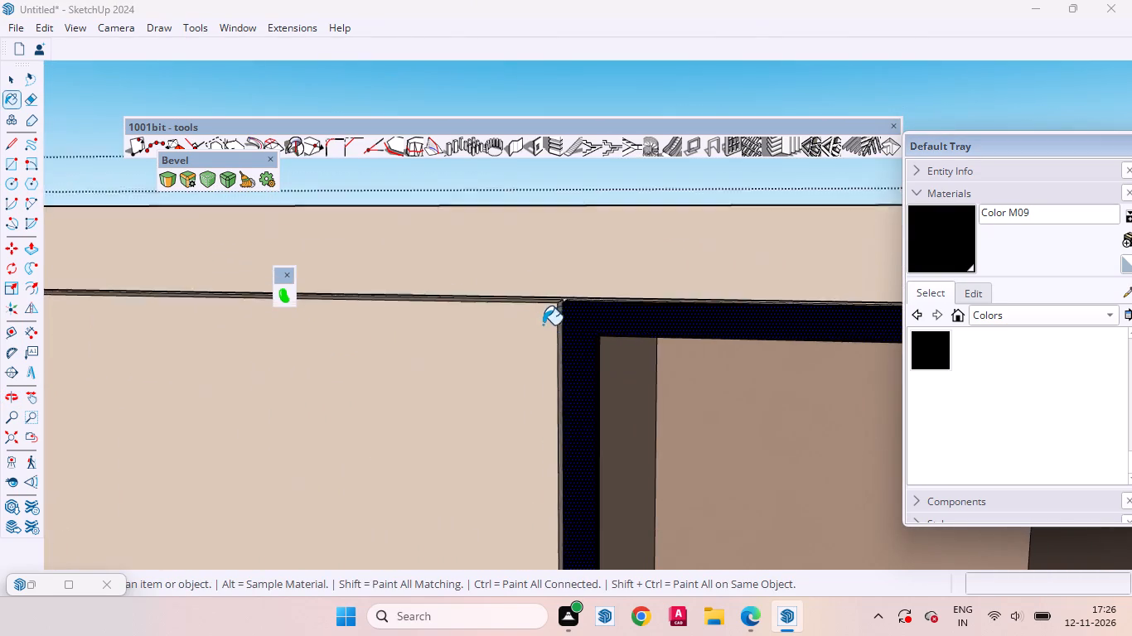
{"action": "scroll", "coordinate": [543, 325], "scroll_direction": "up", "scroll_amount": 11}
{"action": "middle_click_drag", "start_coordinate": [547, 327], "coordinate": [694, 317]}
{"action": "scroll", "coordinate": [633, 316], "scroll_direction": "up", "scroll_amount": 3}
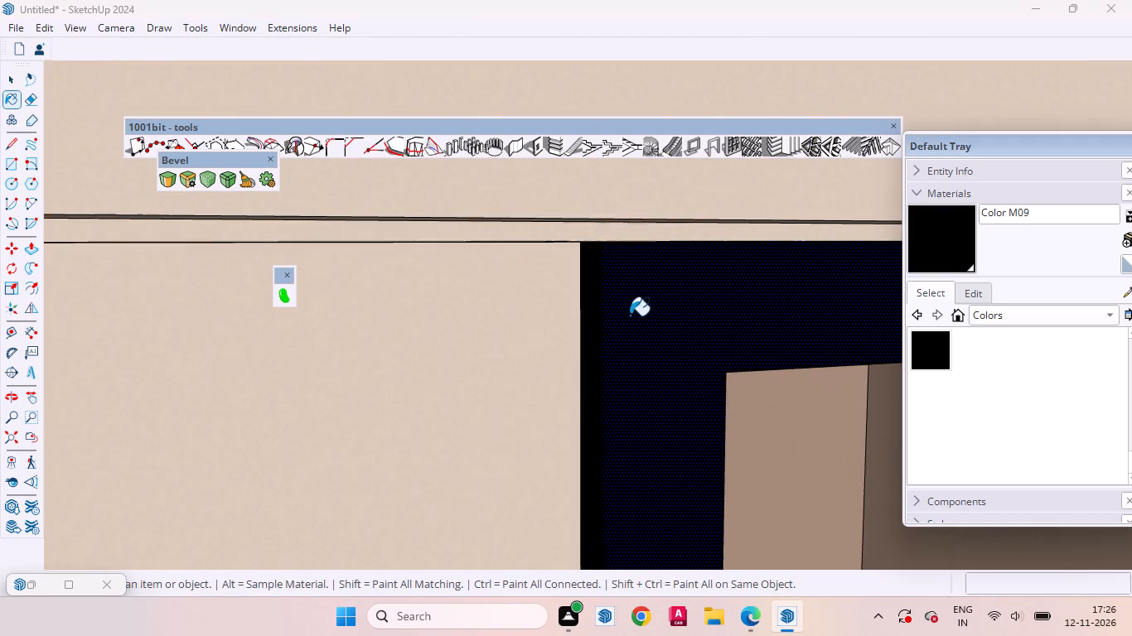
{"action": "key", "text": "space"}
{"action": "scroll", "coordinate": [519, 315], "scroll_direction": "down", "scroll_amount": 9}
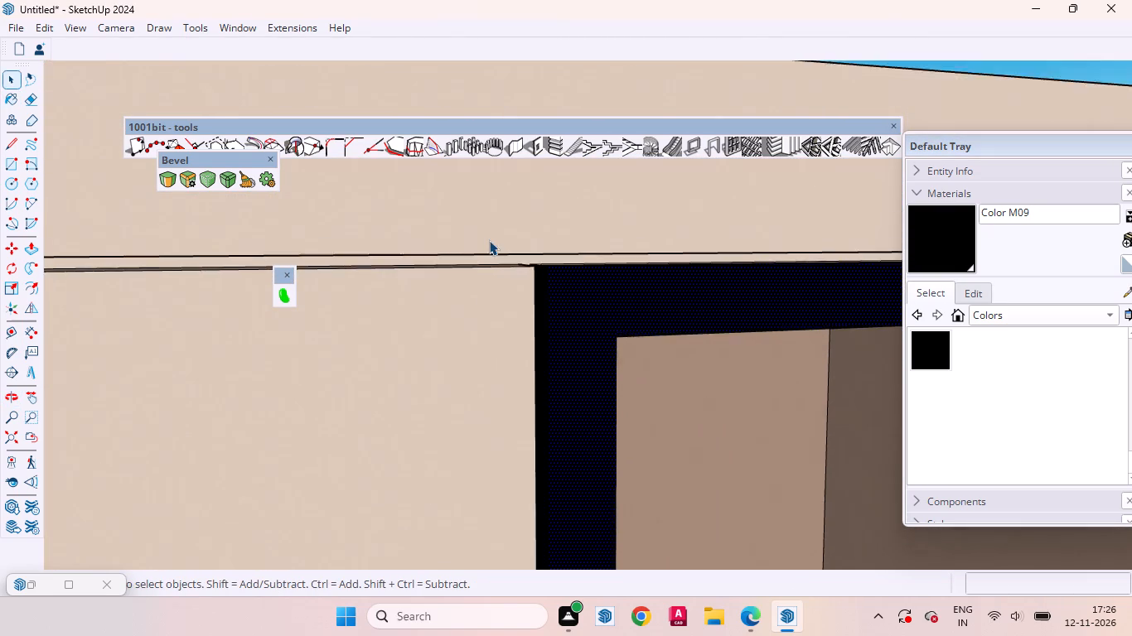
{"action": "scroll", "coordinate": [489, 240], "scroll_direction": "down", "scroll_amount": 20}
{"action": "scroll", "coordinate": [489, 240], "scroll_direction": "down", "scroll_amount": 12}
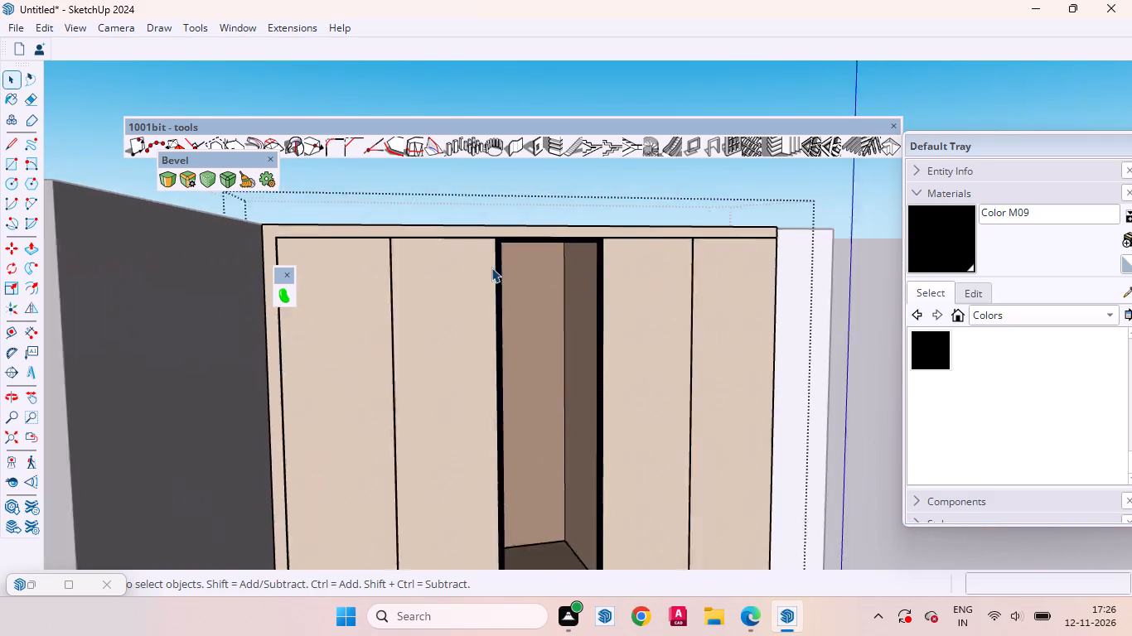
{"action": "scroll", "coordinate": [491, 267], "scroll_direction": "down", "scroll_amount": 7}
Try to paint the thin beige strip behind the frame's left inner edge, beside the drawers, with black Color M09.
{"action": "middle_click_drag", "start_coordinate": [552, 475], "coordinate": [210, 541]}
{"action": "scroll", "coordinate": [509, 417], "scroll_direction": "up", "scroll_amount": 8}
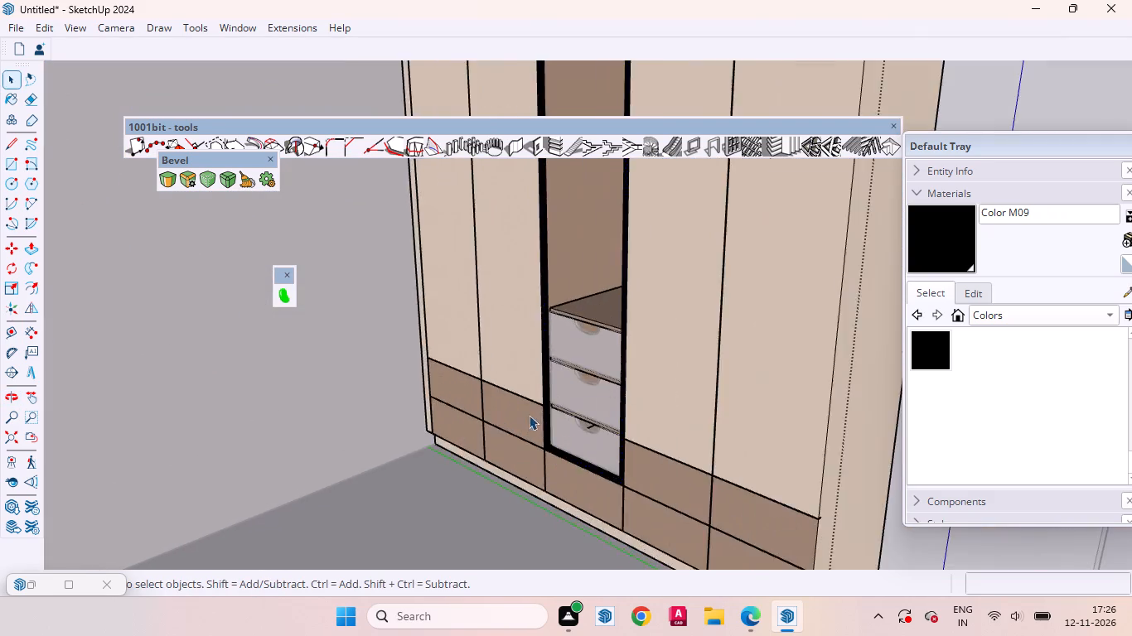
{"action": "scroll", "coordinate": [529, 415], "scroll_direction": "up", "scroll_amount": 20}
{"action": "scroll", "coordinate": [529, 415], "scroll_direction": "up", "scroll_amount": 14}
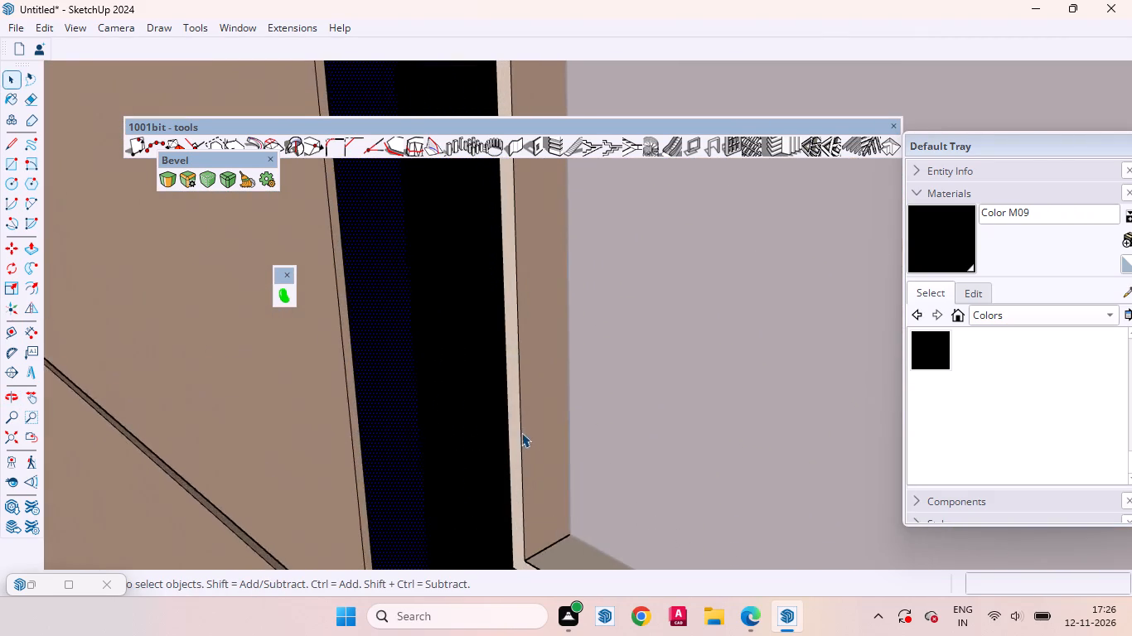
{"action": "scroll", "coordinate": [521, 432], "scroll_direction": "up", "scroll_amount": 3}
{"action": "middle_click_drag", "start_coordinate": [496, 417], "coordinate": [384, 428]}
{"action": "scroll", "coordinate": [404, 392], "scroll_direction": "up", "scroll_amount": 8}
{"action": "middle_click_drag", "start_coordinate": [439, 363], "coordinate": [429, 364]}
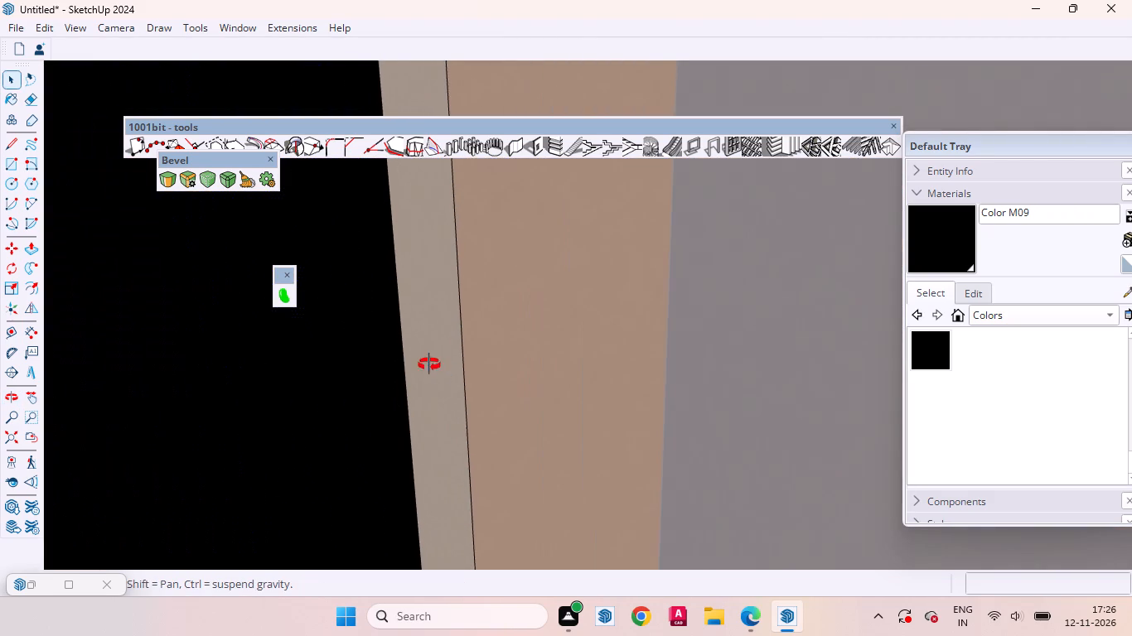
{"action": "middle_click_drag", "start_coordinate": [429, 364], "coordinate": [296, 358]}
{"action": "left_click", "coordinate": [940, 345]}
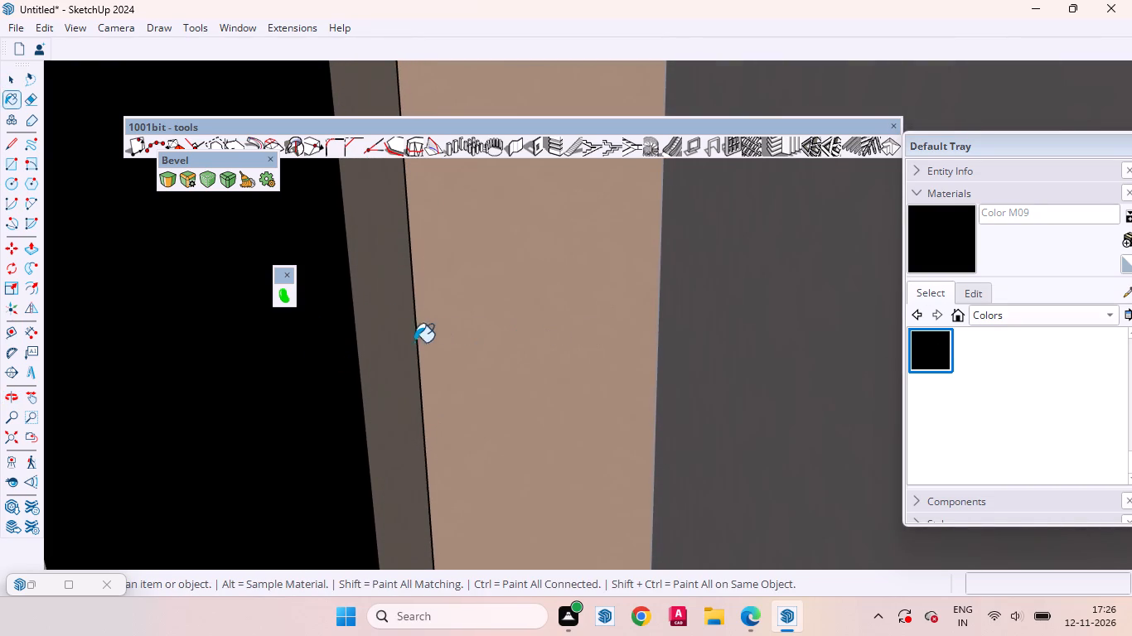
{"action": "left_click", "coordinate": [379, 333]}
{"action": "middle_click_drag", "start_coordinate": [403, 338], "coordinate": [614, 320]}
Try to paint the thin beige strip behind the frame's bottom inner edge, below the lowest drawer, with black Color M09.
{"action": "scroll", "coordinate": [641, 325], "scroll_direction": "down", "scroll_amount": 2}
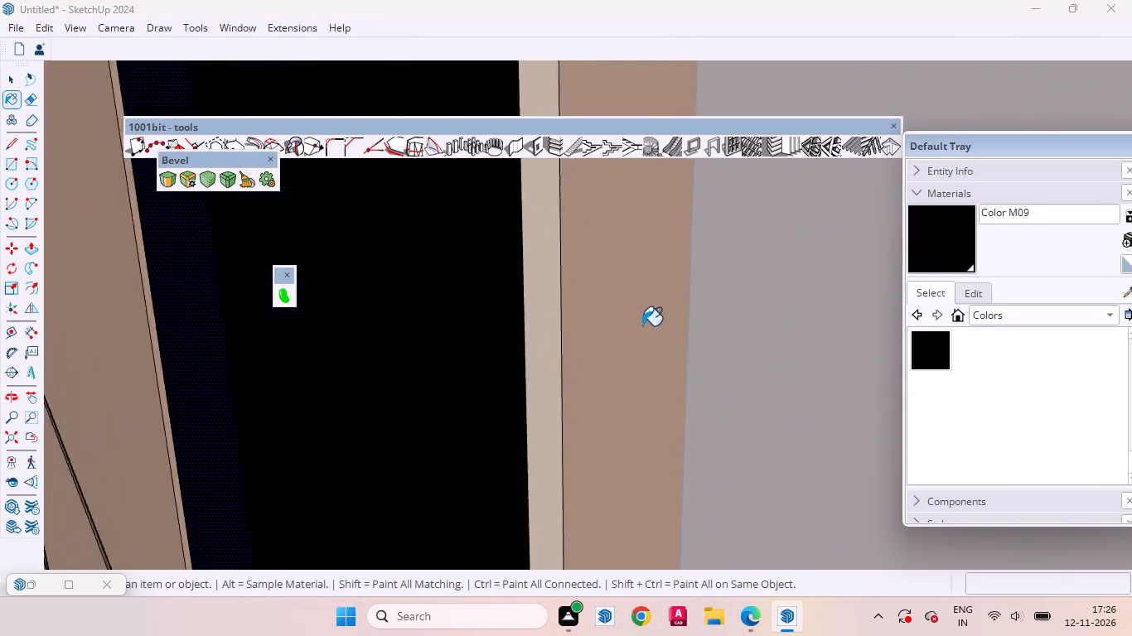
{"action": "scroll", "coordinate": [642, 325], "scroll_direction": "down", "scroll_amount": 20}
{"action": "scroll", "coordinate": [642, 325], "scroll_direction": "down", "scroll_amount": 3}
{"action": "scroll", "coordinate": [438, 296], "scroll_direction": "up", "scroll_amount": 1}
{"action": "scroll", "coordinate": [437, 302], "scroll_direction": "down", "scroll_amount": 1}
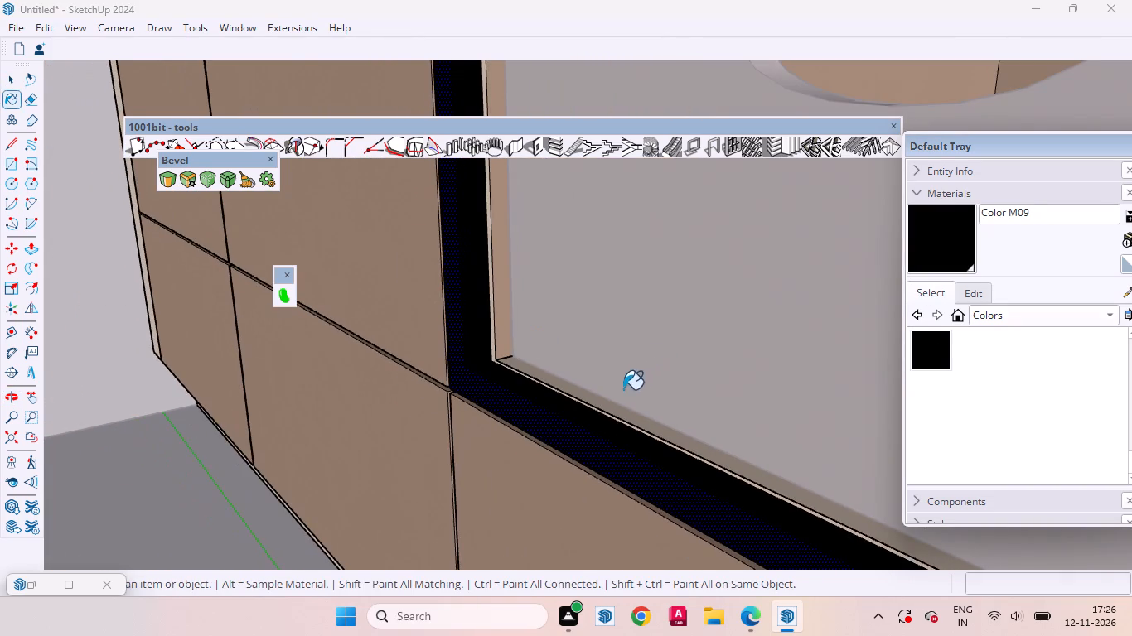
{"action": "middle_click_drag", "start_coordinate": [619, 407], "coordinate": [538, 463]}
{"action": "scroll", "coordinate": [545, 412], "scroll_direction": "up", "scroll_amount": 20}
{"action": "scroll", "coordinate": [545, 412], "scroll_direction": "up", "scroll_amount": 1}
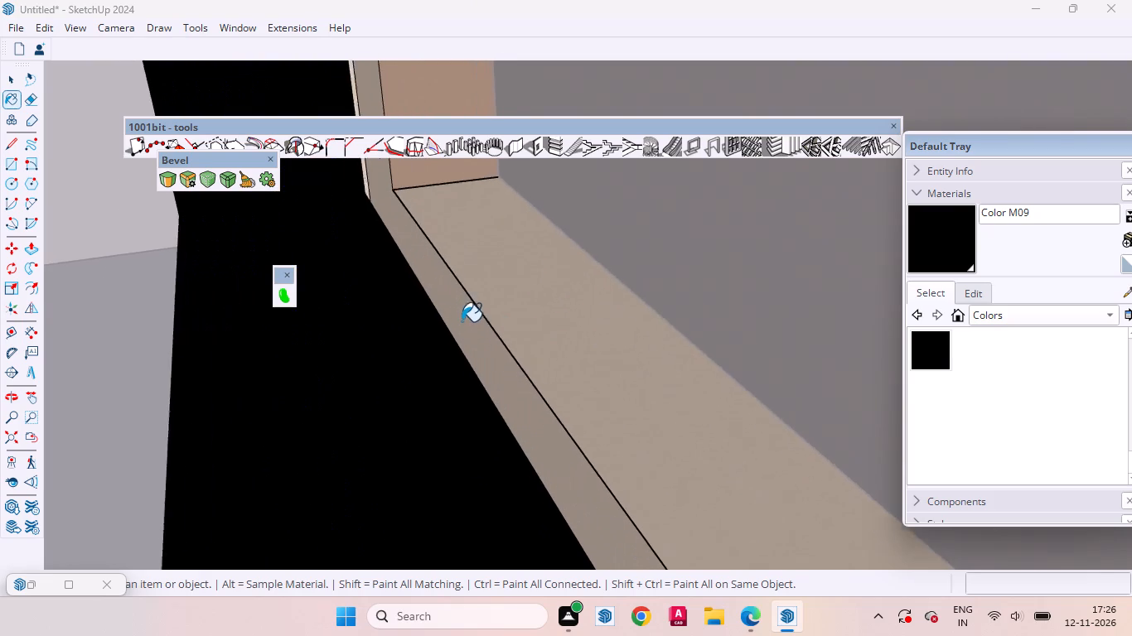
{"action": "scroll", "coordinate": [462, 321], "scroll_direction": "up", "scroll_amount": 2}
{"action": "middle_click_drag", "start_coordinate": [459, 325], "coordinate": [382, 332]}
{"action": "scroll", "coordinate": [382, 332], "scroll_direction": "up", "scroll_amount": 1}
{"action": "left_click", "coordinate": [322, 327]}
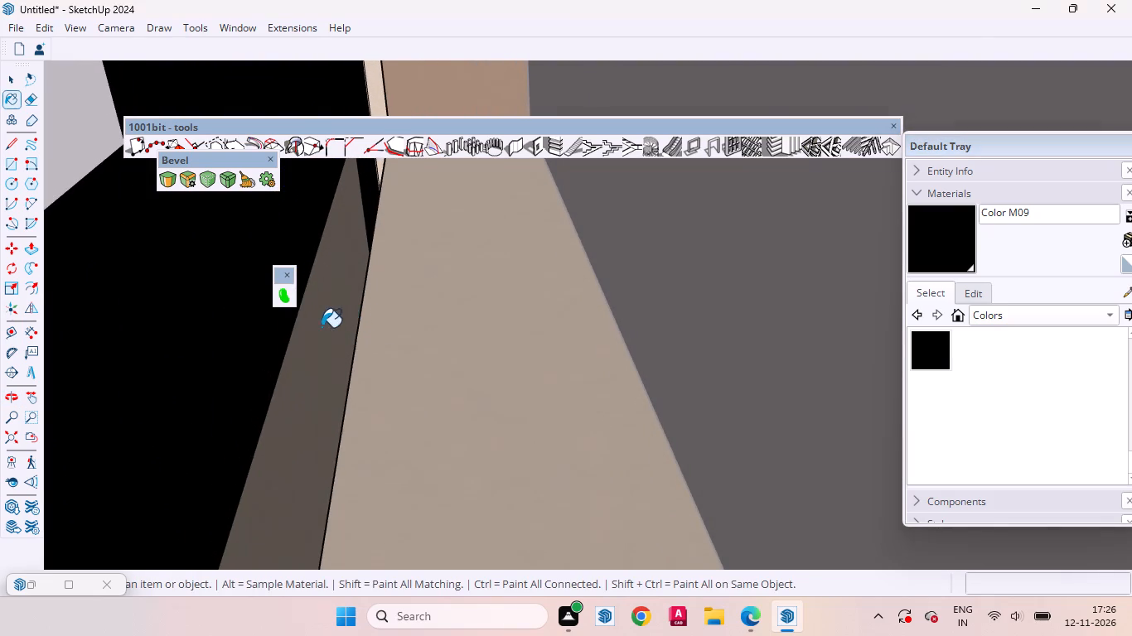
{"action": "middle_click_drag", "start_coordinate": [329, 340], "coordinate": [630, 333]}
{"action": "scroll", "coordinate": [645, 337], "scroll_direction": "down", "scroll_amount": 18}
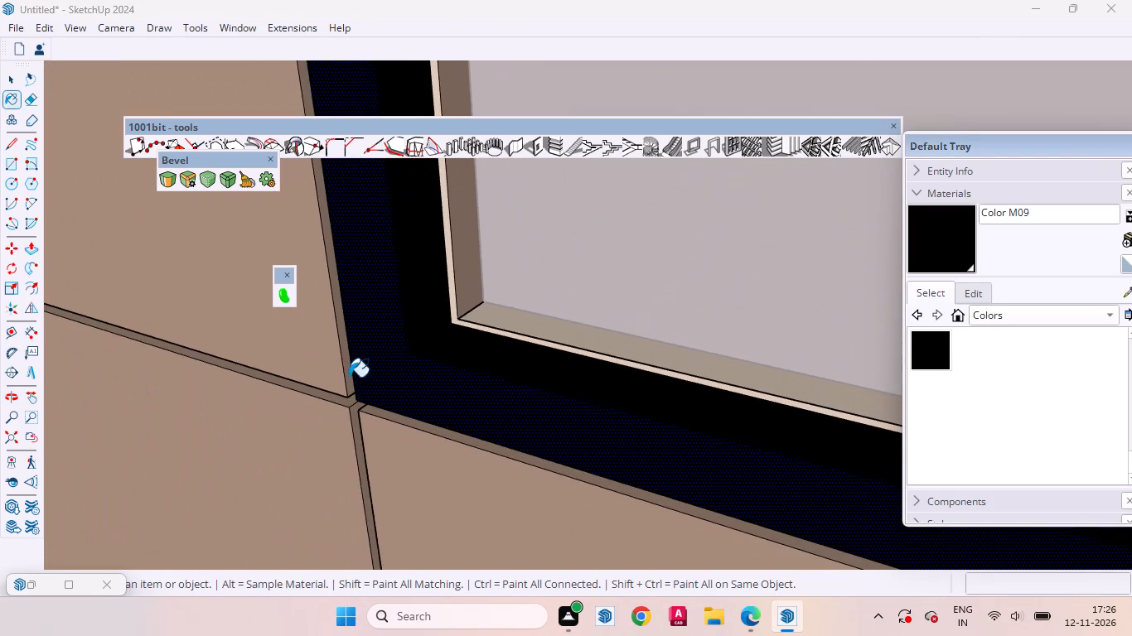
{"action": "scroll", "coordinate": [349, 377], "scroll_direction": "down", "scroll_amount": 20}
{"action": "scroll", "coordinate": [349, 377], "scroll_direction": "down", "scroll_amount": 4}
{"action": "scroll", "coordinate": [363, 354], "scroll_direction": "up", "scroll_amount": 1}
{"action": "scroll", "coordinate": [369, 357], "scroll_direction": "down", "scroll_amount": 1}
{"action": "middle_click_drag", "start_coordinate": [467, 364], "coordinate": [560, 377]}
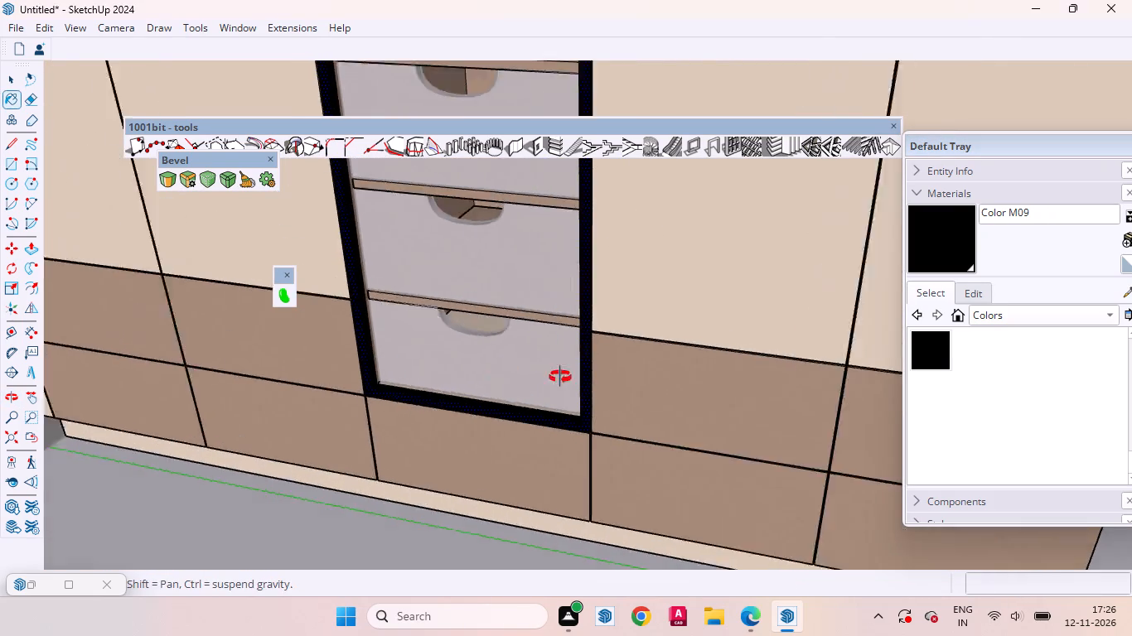
Paint the narrow inner side face of the frame's right upright, beside the drawers, with black Color M09.
{"action": "middle_click_drag", "start_coordinate": [560, 377], "coordinate": [724, 409]}
{"action": "scroll", "coordinate": [724, 393], "scroll_direction": "up", "scroll_amount": 20}
{"action": "scroll", "coordinate": [724, 393], "scroll_direction": "up", "scroll_amount": 2}
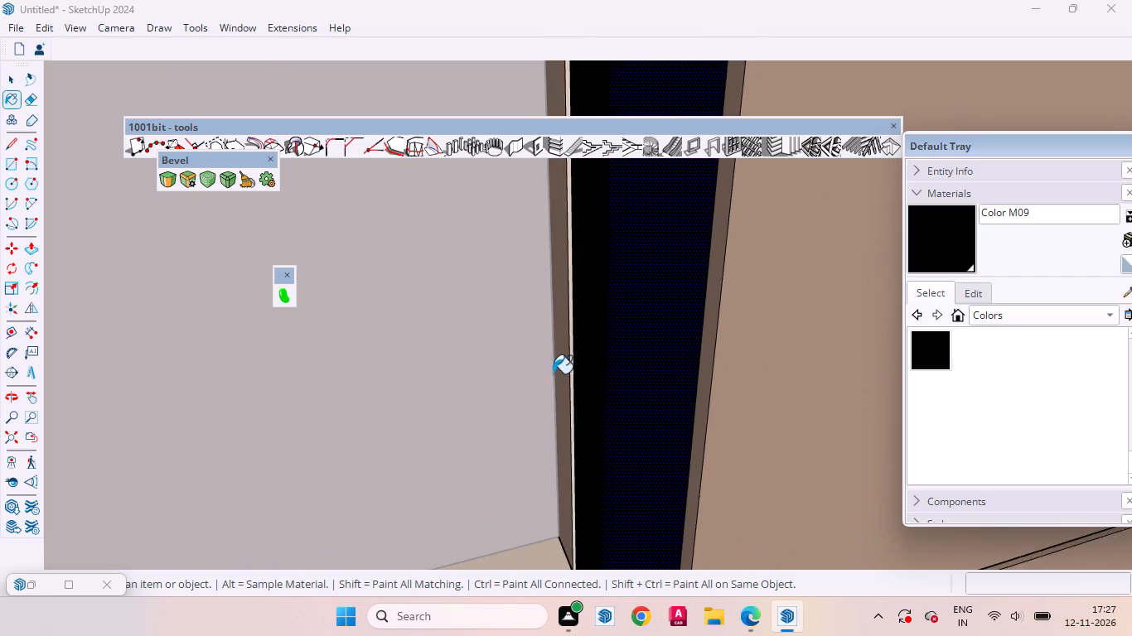
{"action": "scroll", "coordinate": [553, 373], "scroll_direction": "up", "scroll_amount": 2}
{"action": "middle_click_drag", "start_coordinate": [557, 372], "coordinate": [760, 410]}
{"action": "scroll", "coordinate": [788, 362], "scroll_direction": "up", "scroll_amount": 13}
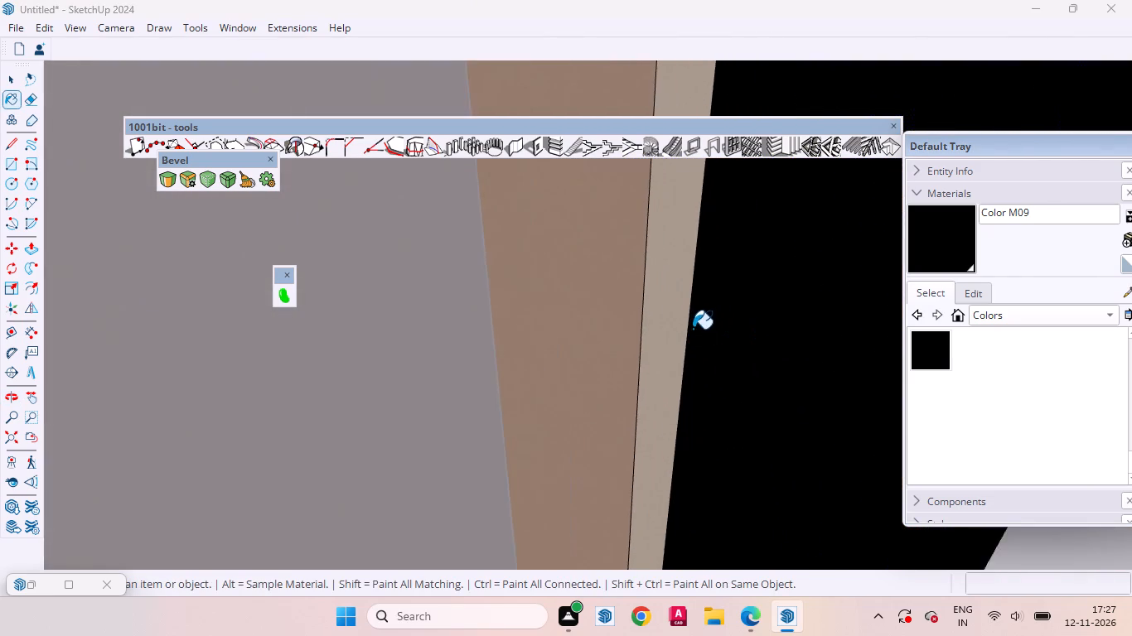
{"action": "scroll", "coordinate": [693, 329], "scroll_direction": "up", "scroll_amount": 5}
{"action": "middle_click_drag", "start_coordinate": [668, 330], "coordinate": [878, 376]}
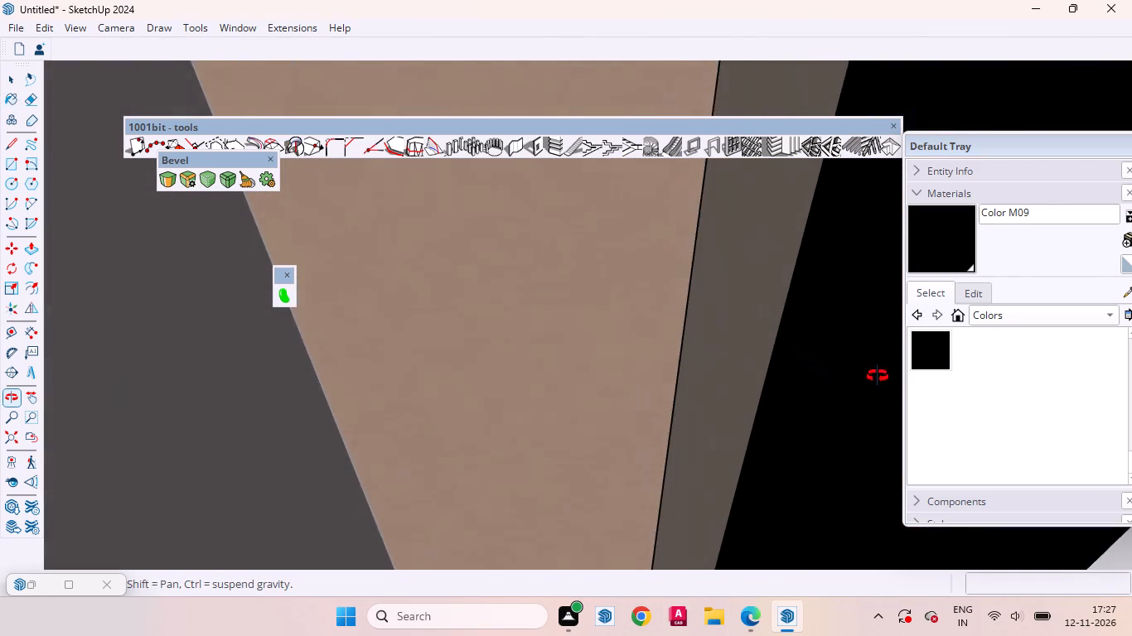
{"action": "middle_click_drag", "start_coordinate": [878, 376], "coordinate": [973, 393]}
{"action": "left_click", "coordinate": [767, 325]}
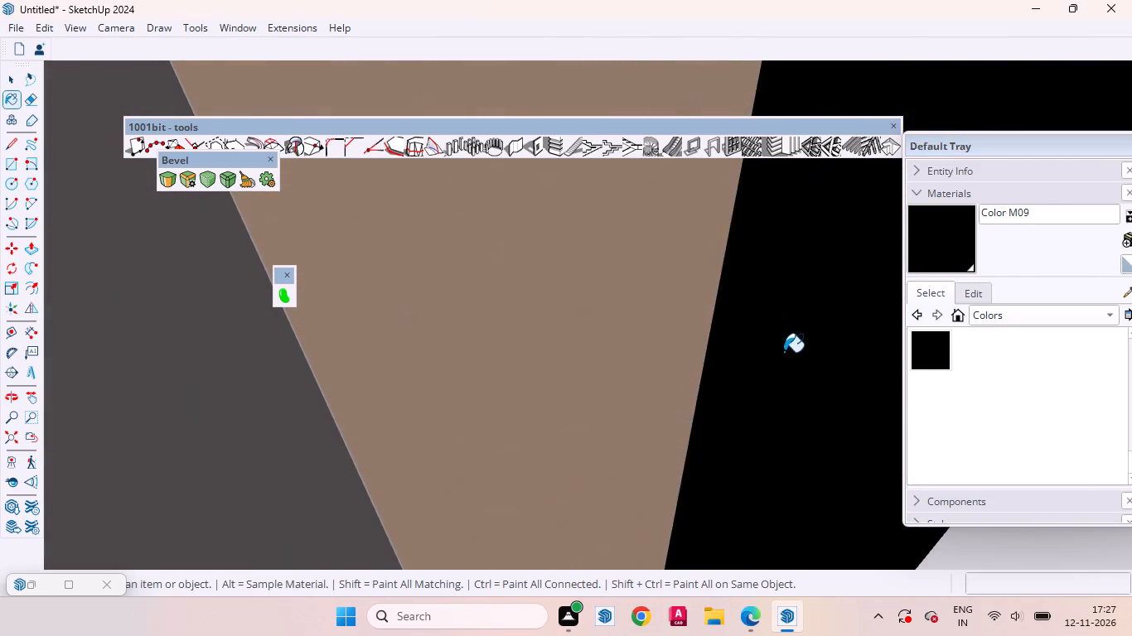
Examine the frame's right upright and lower corner beside the drawers for unpainted faces.
{"action": "middle_click_drag", "start_coordinate": [784, 353], "coordinate": [452, 290]}
{"action": "scroll", "coordinate": [552, 306], "scroll_direction": "down", "scroll_amount": 20}
{"action": "scroll", "coordinate": [552, 306], "scroll_direction": "down", "scroll_amount": 4}
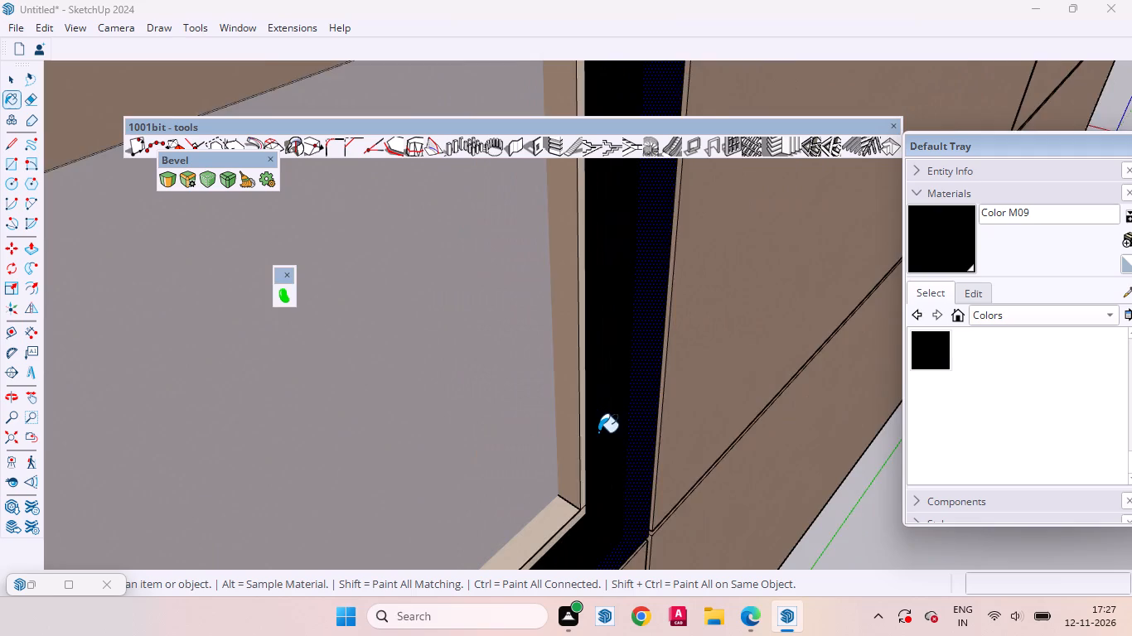
{"action": "scroll", "coordinate": [598, 432], "scroll_direction": "down", "scroll_amount": 20}
{"action": "scroll", "coordinate": [598, 432], "scroll_direction": "down", "scroll_amount": 9}
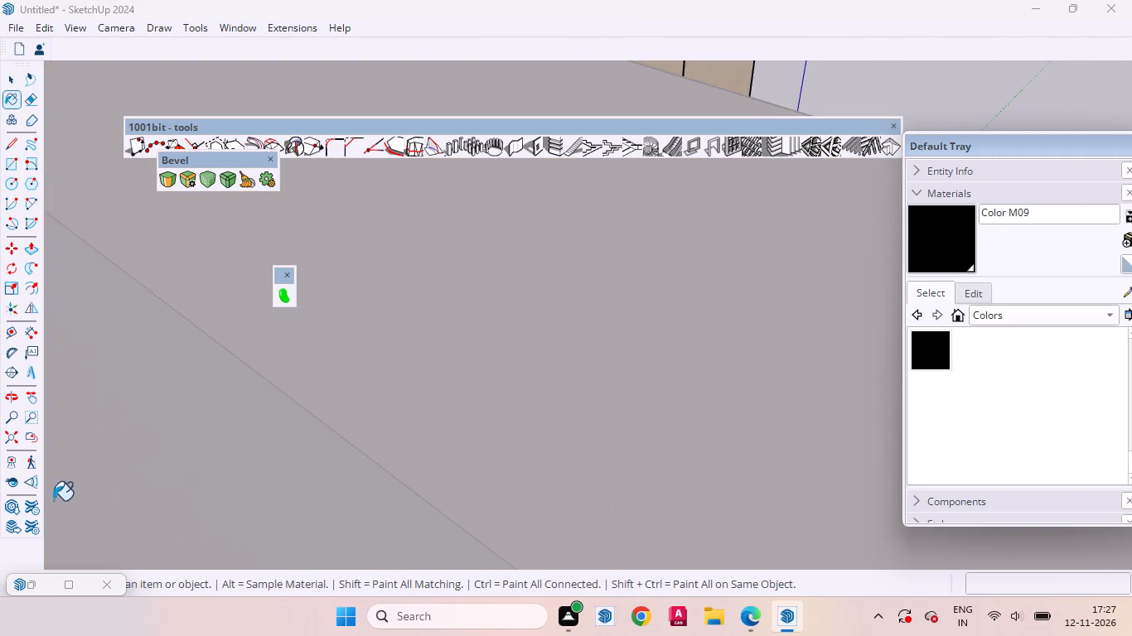
{"action": "left_click", "coordinate": [28, 436]}
{"action": "middle_click_drag", "start_coordinate": [648, 491], "coordinate": [474, 431]}
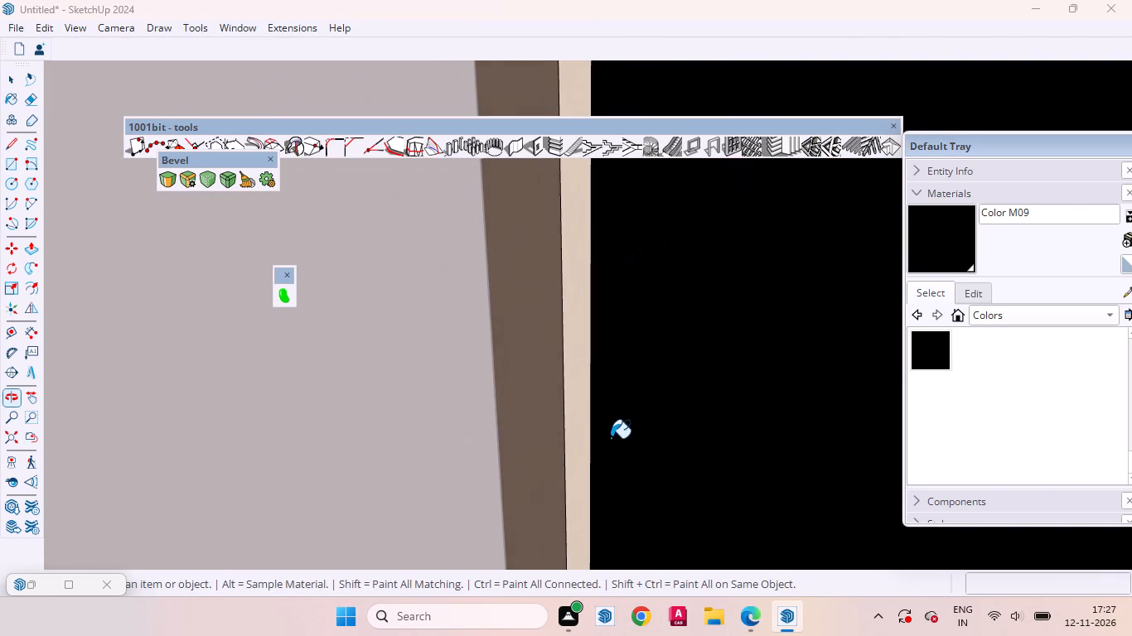
{"action": "scroll", "coordinate": [618, 437], "scroll_direction": "down", "scroll_amount": 20}
{"action": "scroll", "coordinate": [618, 437], "scroll_direction": "down", "scroll_amount": 14}
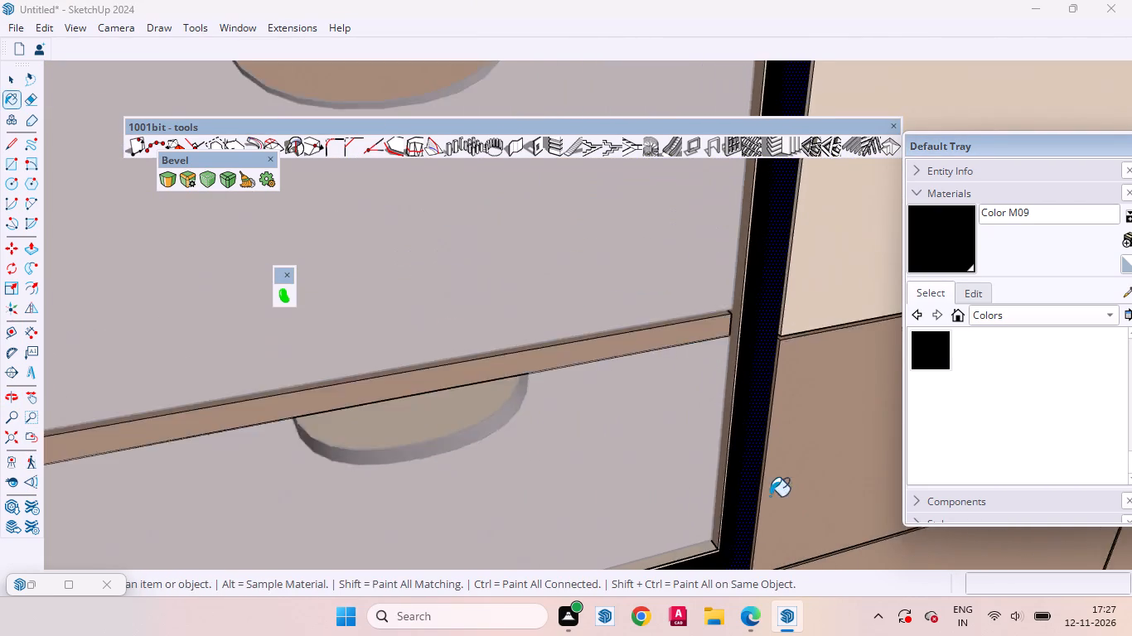
{"action": "scroll", "coordinate": [770, 496], "scroll_direction": "down", "scroll_amount": 20}
{"action": "scroll", "coordinate": [770, 496], "scroll_direction": "down", "scroll_amount": 2}
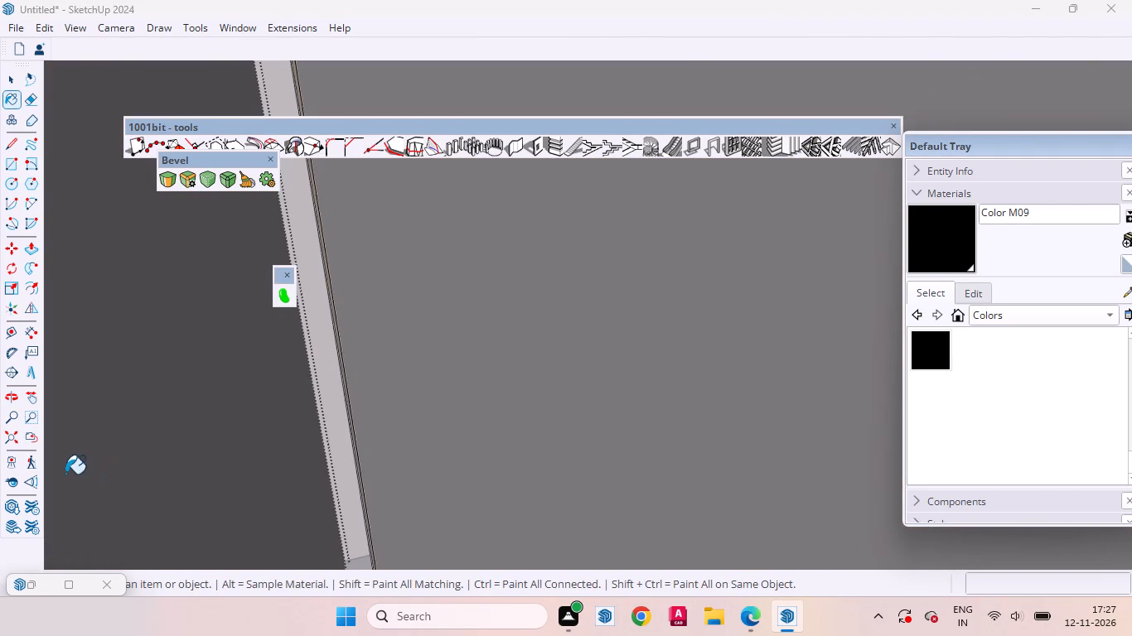
{"action": "left_click", "coordinate": [25, 437]}
{"action": "middle_click_drag", "start_coordinate": [733, 469], "coordinate": [487, 460]}
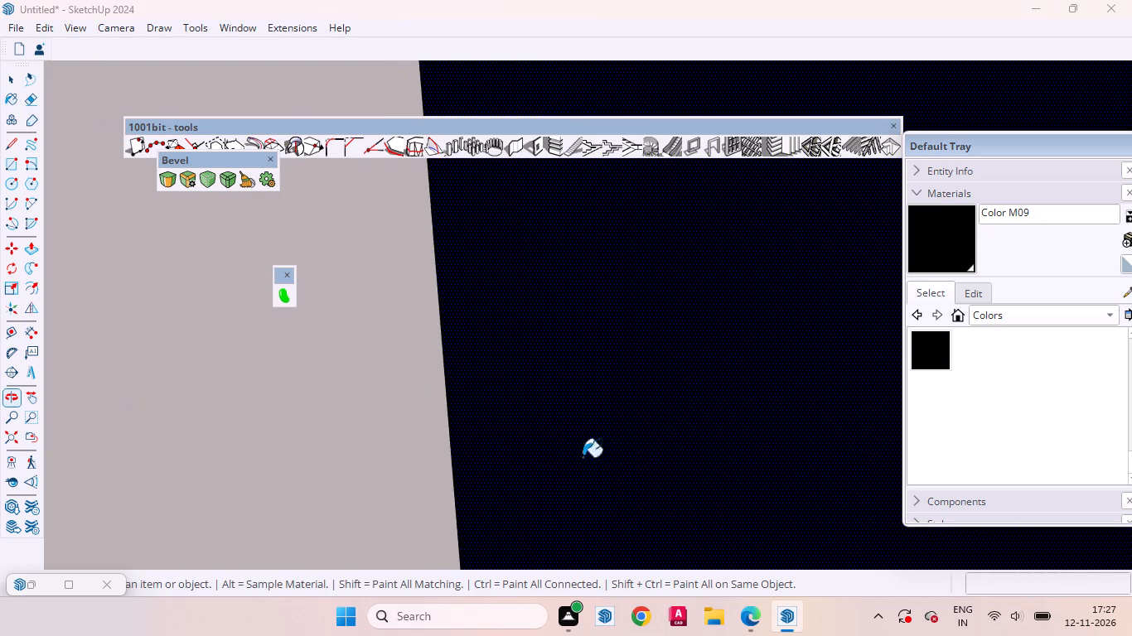
{"action": "scroll", "coordinate": [637, 455], "scroll_direction": "down", "scroll_amount": 20}
{"action": "scroll", "coordinate": [637, 455], "scroll_direction": "down", "scroll_amount": 5}
{"action": "scroll", "coordinate": [520, 361], "scroll_direction": "down", "scroll_amount": 4}
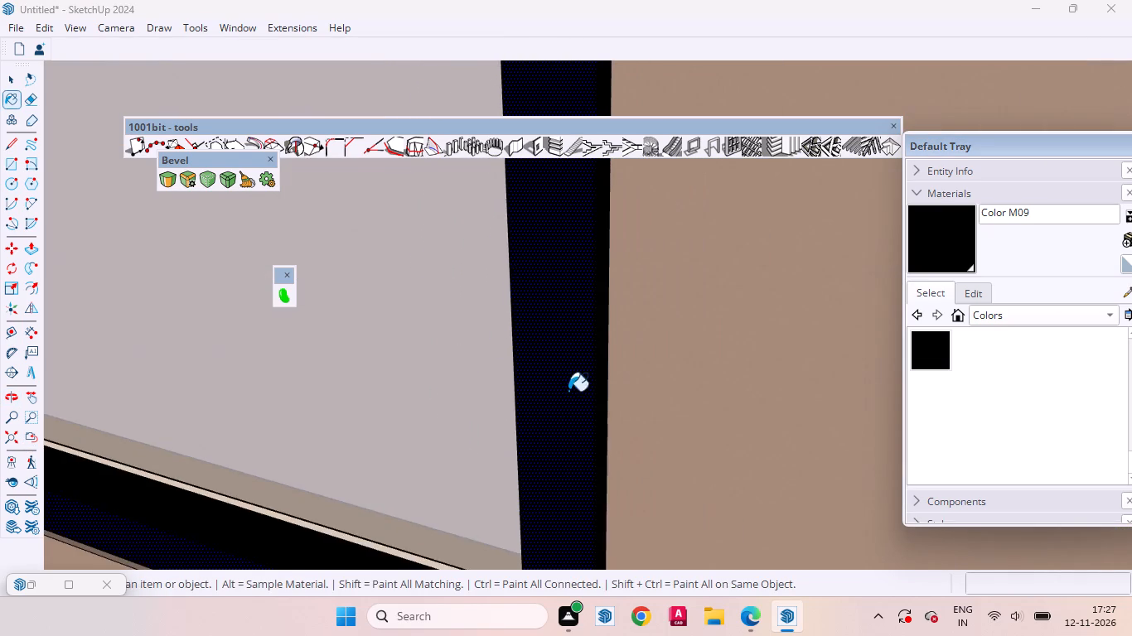
{"action": "scroll", "coordinate": [568, 391], "scroll_direction": "down", "scroll_amount": 20}
{"action": "scroll", "coordinate": [568, 391], "scroll_direction": "down", "scroll_amount": 7}
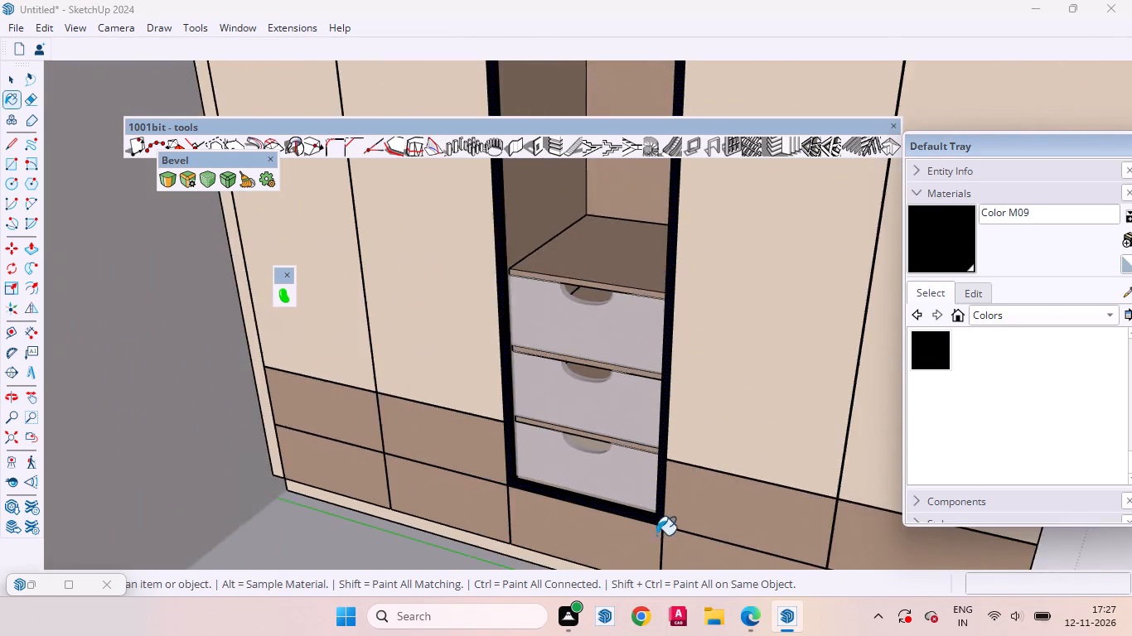
Paint the narrow inner face along the underside of the frame's top rail, above the niche, with black Color M09.
{"action": "scroll", "coordinate": [656, 526], "scroll_direction": "down", "scroll_amount": 13}
{"action": "scroll", "coordinate": [623, 317], "scroll_direction": "up", "scroll_amount": 7}
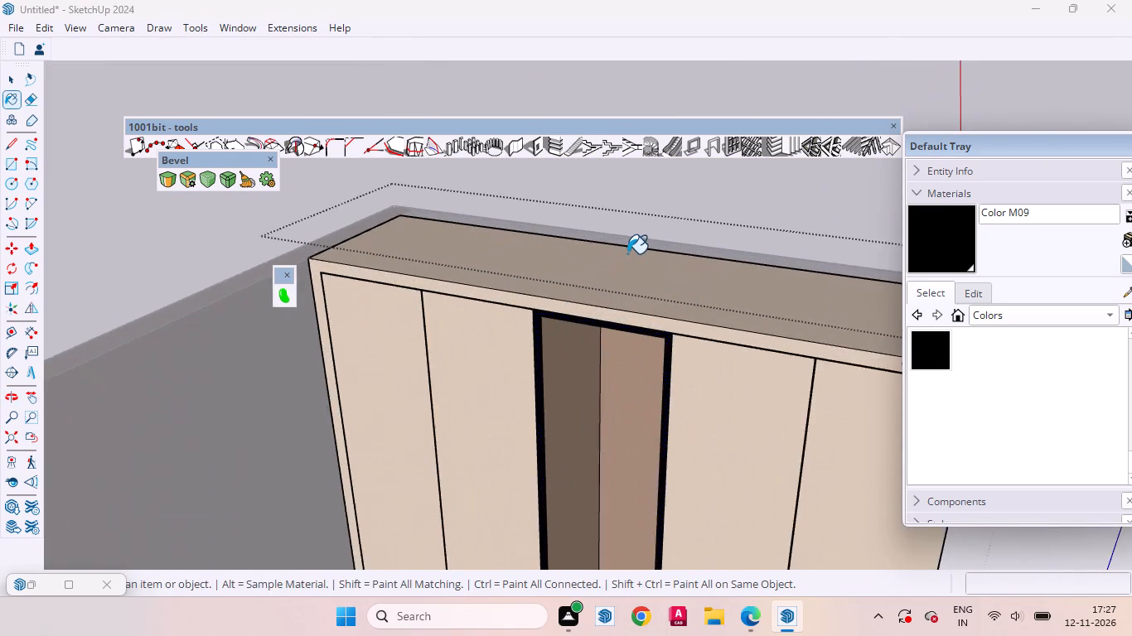
{"action": "scroll", "coordinate": [627, 253], "scroll_direction": "up", "scroll_amount": 18}
{"action": "middle_click_drag", "start_coordinate": [556, 412], "coordinate": [534, 334]}
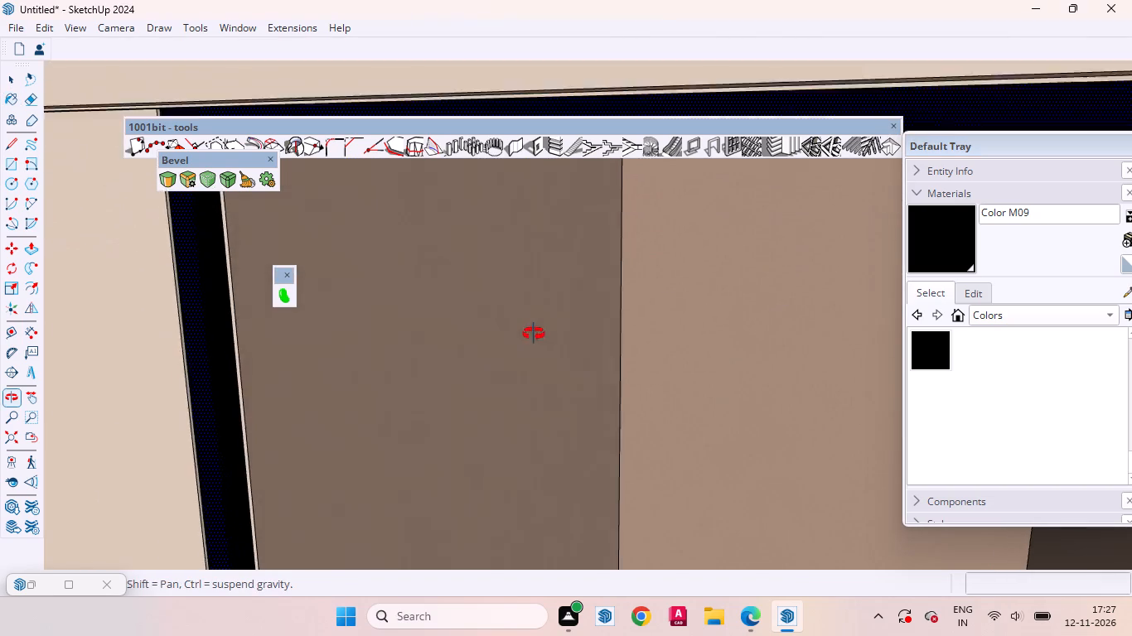
{"action": "middle_click_drag", "start_coordinate": [534, 334], "coordinate": [531, 333]}
{"action": "scroll", "coordinate": [546, 459], "scroll_direction": "down", "scroll_amount": 8}
{"action": "scroll", "coordinate": [510, 357], "scroll_direction": "up", "scroll_amount": 11}
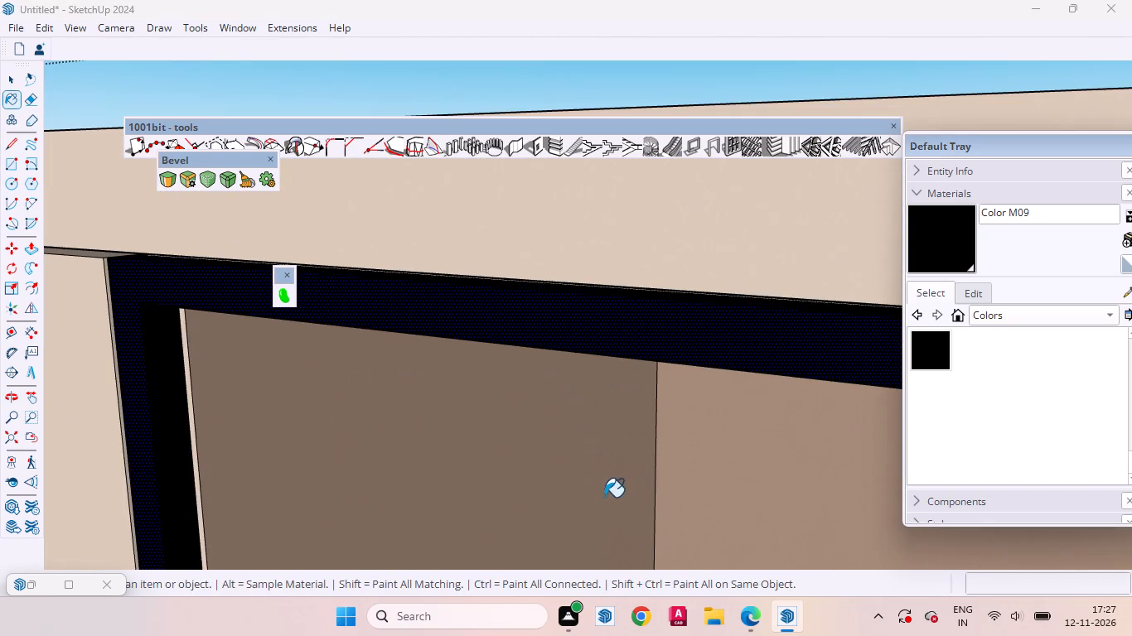
{"action": "scroll", "coordinate": [543, 435], "scroll_direction": "up", "scroll_amount": 1}
{"action": "middle_click_drag", "start_coordinate": [543, 435], "coordinate": [539, 349]}
{"action": "scroll", "coordinate": [575, 472], "scroll_direction": "down", "scroll_amount": 8}
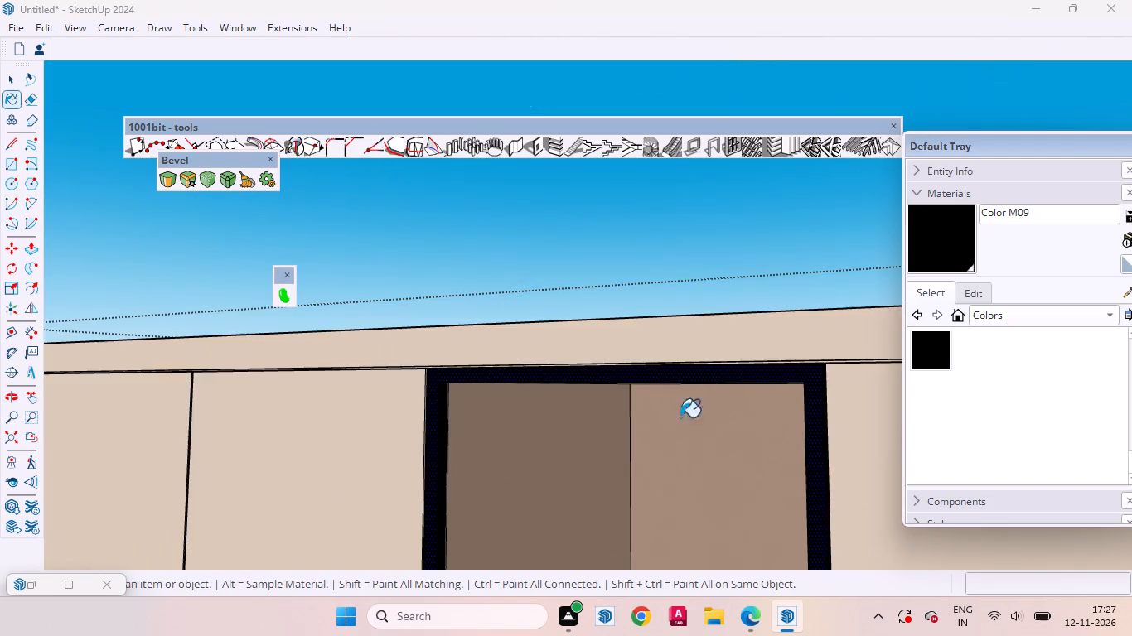
{"action": "scroll", "coordinate": [588, 291], "scroll_direction": "up", "scroll_amount": 11}
{"action": "middle_click_drag", "start_coordinate": [572, 423], "coordinate": [280, 314]}
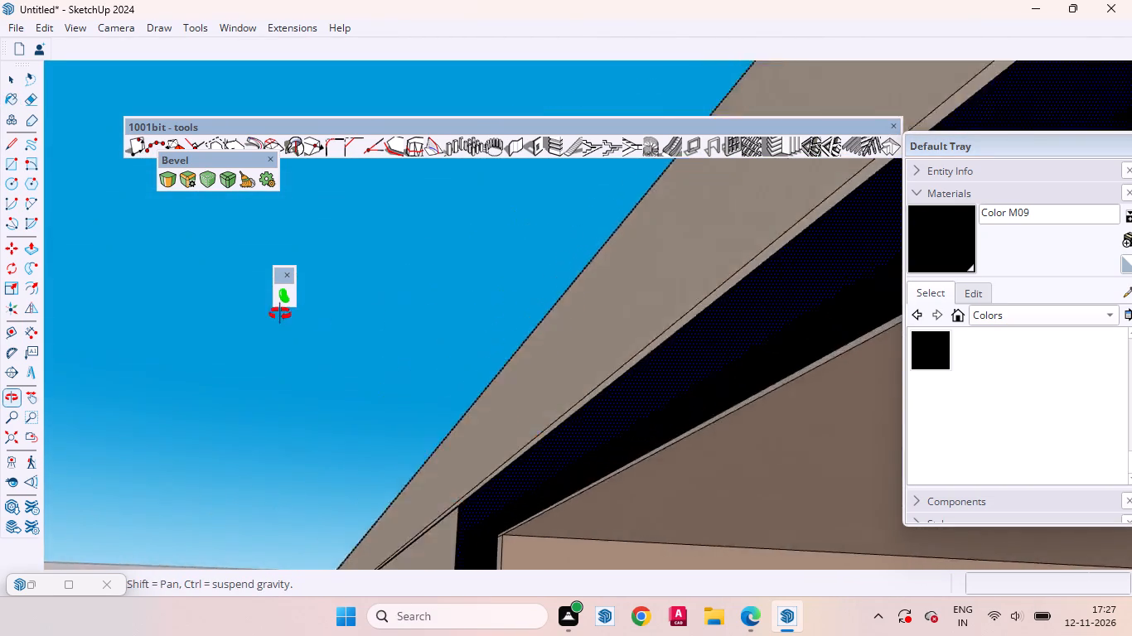
{"action": "middle_click_drag", "start_coordinate": [280, 314], "coordinate": [187, 319]}
{"action": "scroll", "coordinate": [686, 296], "scroll_direction": "up", "scroll_amount": 7}
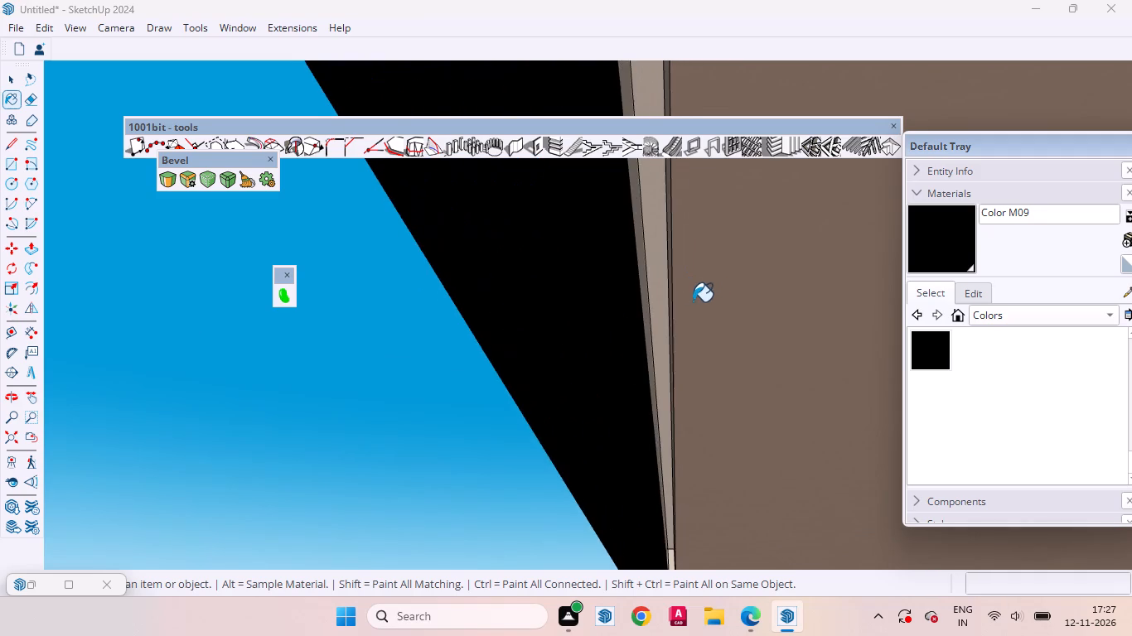
{"action": "middle_click_drag", "start_coordinate": [679, 309], "coordinate": [640, 316]}
{"action": "left_click", "coordinate": [632, 267]}
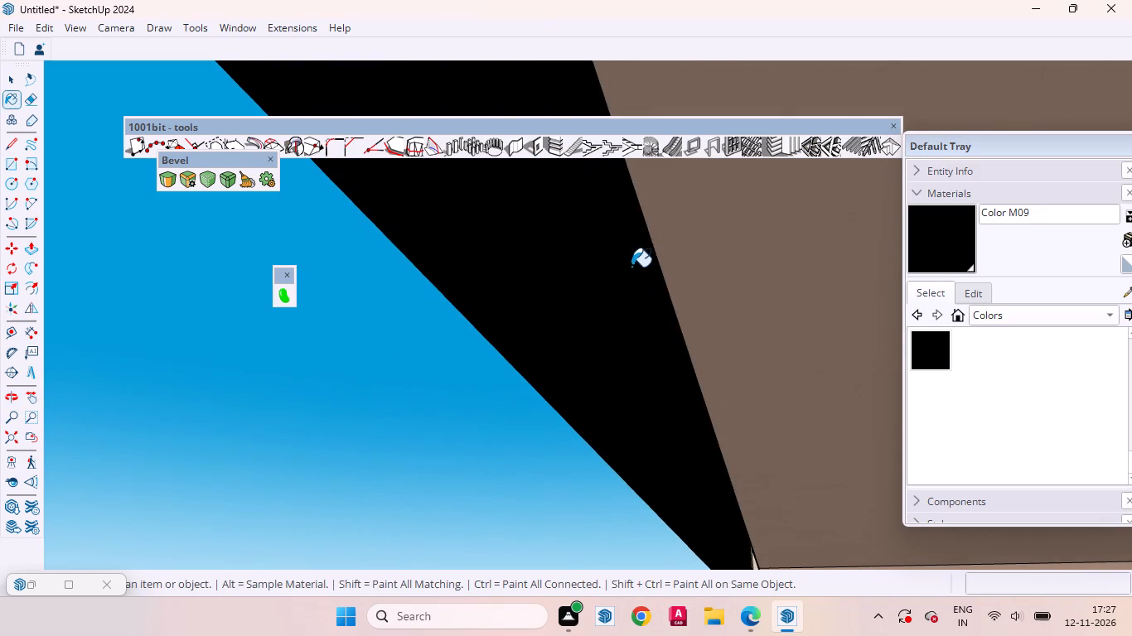
Sample Sand Castle PM782 from the niche interior and paint the thin beige strips behind the frame's left and top inner edges.
{"action": "middle_click_drag", "start_coordinate": [578, 308], "coordinate": [1009, 436]}
{"action": "scroll", "coordinate": [757, 414], "scroll_direction": "down", "scroll_amount": 7}
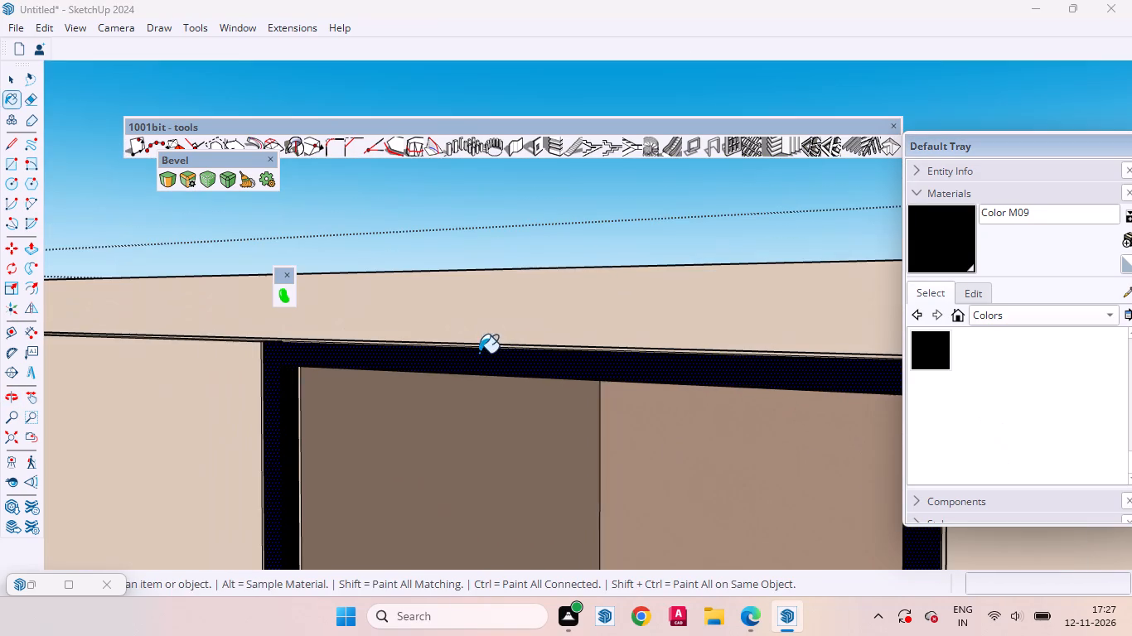
{"action": "left_click", "coordinate": [7, 73]}
{"action": "scroll", "coordinate": [409, 342], "scroll_direction": "down", "scroll_amount": 3}
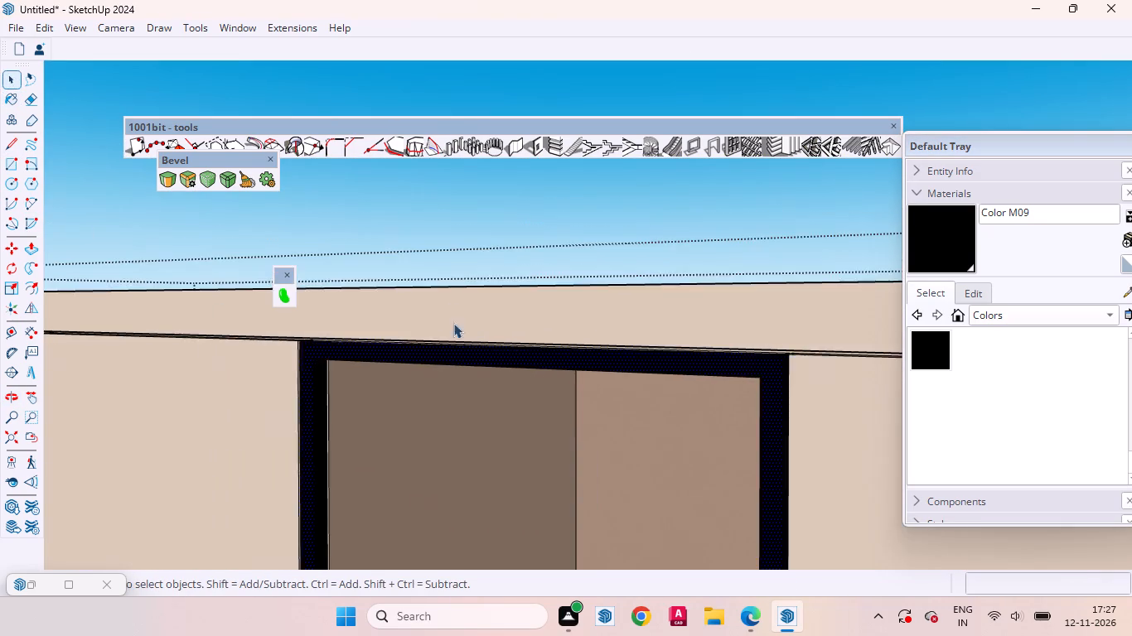
{"action": "scroll", "coordinate": [453, 323], "scroll_direction": "down", "scroll_amount": 9}
{"action": "left_click", "coordinate": [453, 404]}
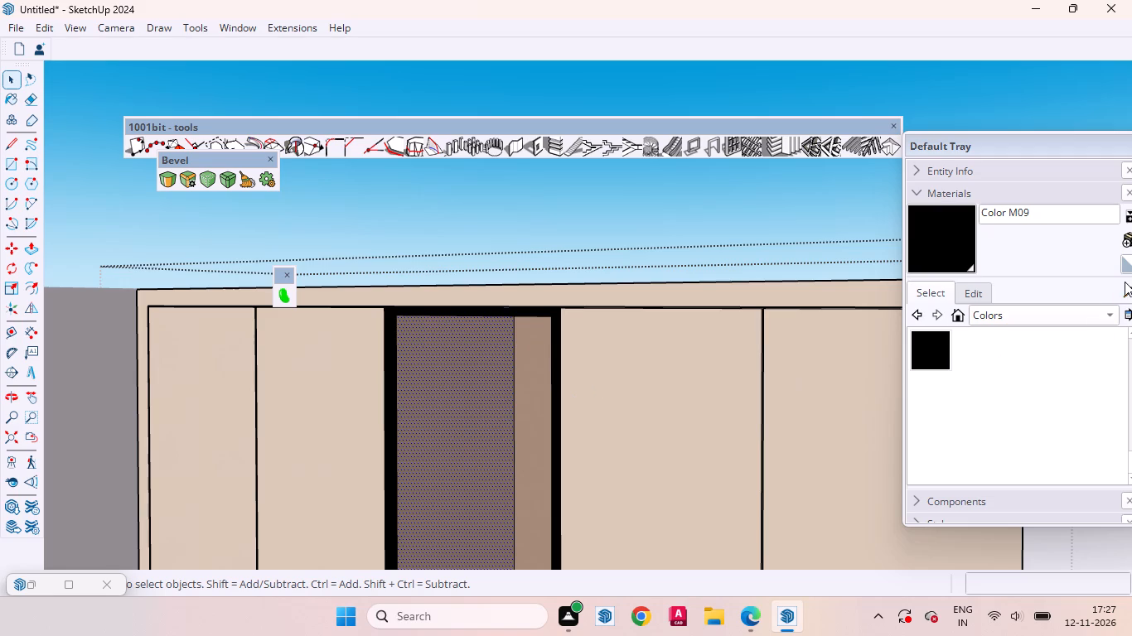
{"action": "left_click", "coordinate": [1129, 292]}
{"action": "left_click", "coordinate": [540, 397]}
{"action": "scroll", "coordinate": [395, 336], "scroll_direction": "up", "scroll_amount": 4}
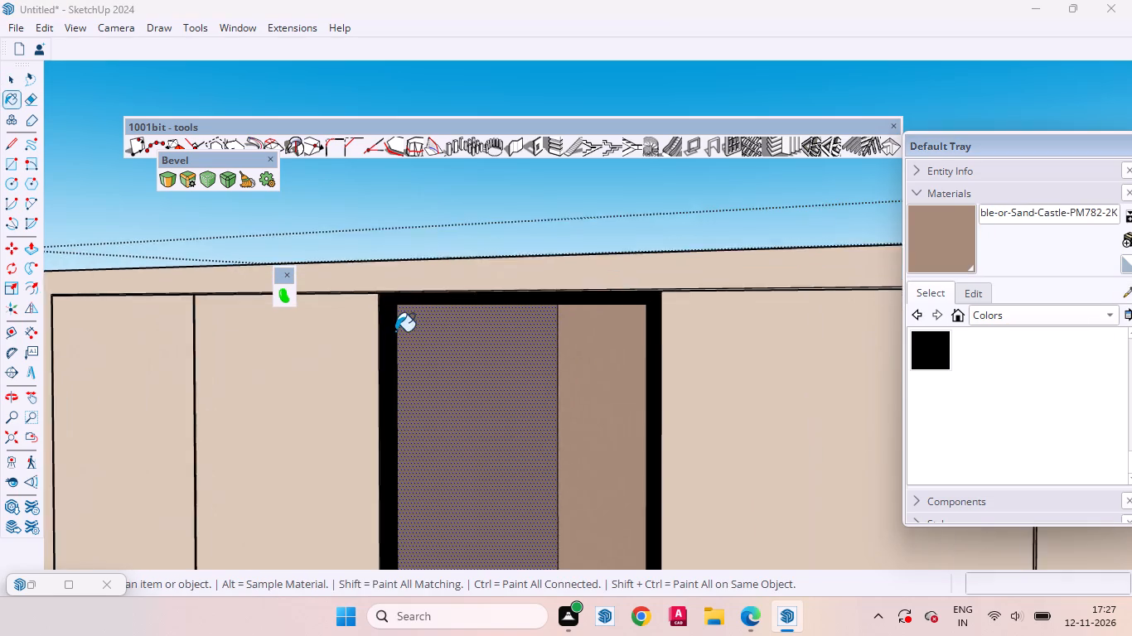
{"action": "scroll", "coordinate": [395, 331], "scroll_direction": "up", "scroll_amount": 20}
{"action": "scroll", "coordinate": [395, 331], "scroll_direction": "up", "scroll_amount": 16}
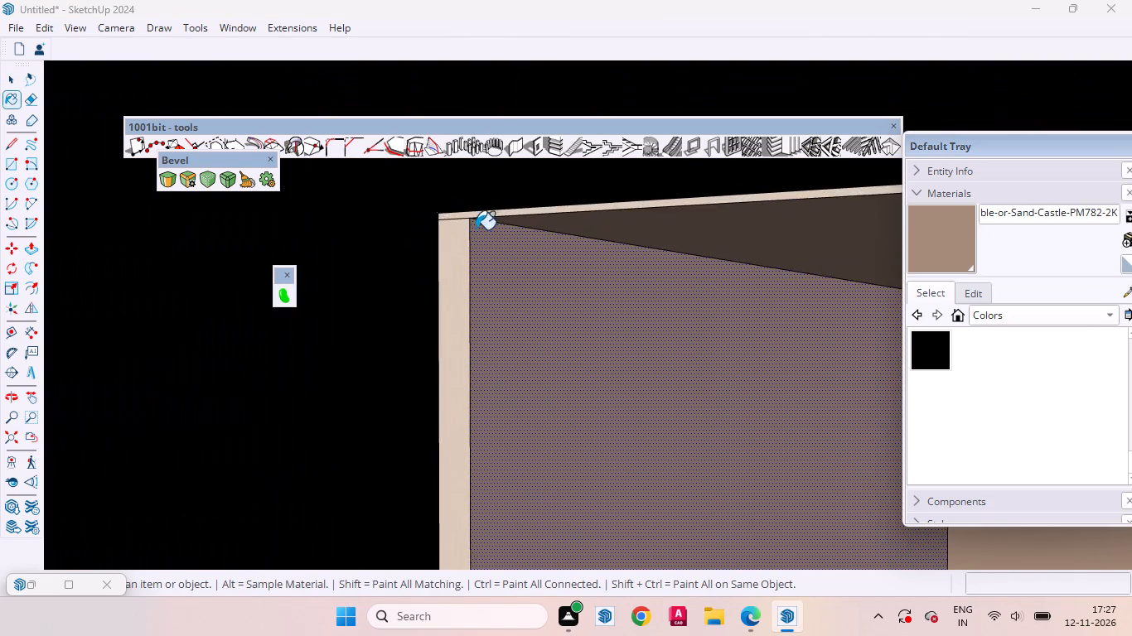
{"action": "scroll", "coordinate": [476, 229], "scroll_direction": "up", "scroll_amount": 3}
{"action": "left_click", "coordinate": [450, 246]}
{"action": "scroll", "coordinate": [453, 219], "scroll_direction": "up", "scroll_amount": 9}
{"action": "left_click", "coordinate": [448, 190]}
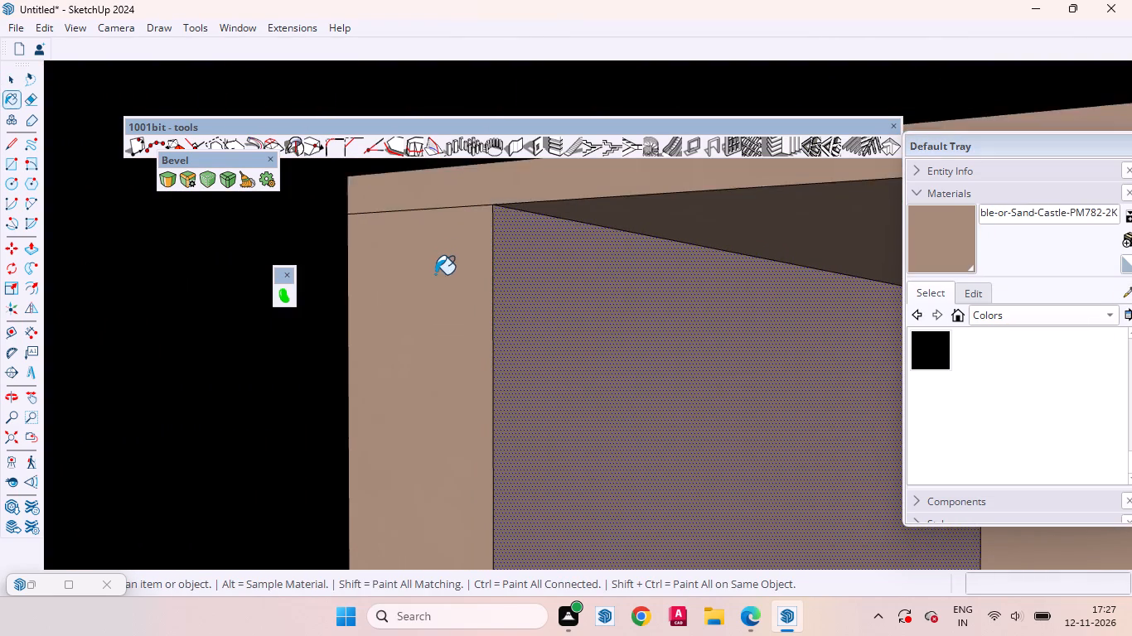
Paint the thin beige strip behind the frame's right inner edge, beside the niche, with Sand Castle PM782.
{"action": "scroll", "coordinate": [435, 275], "scroll_direction": "down", "scroll_amount": 20}
{"action": "scroll", "coordinate": [435, 275], "scroll_direction": "down", "scroll_amount": 15}
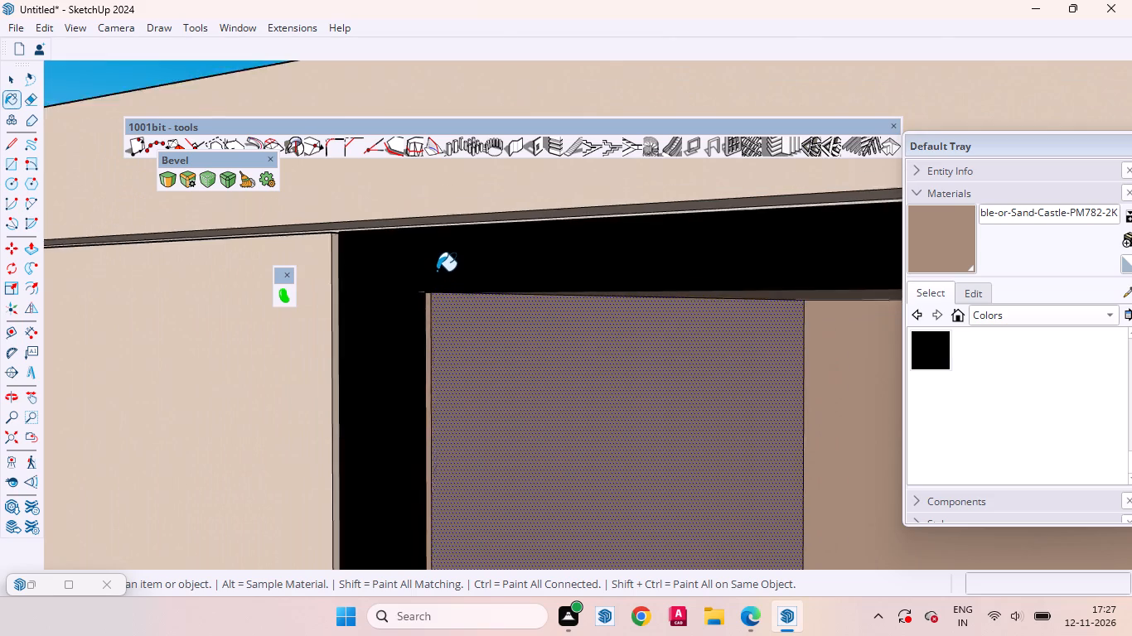
{"action": "scroll", "coordinate": [437, 271], "scroll_direction": "down", "scroll_amount": 2}
{"action": "scroll", "coordinate": [438, 267], "scroll_direction": "down", "scroll_amount": 20}
{"action": "scroll", "coordinate": [438, 267], "scroll_direction": "down", "scroll_amount": 5}
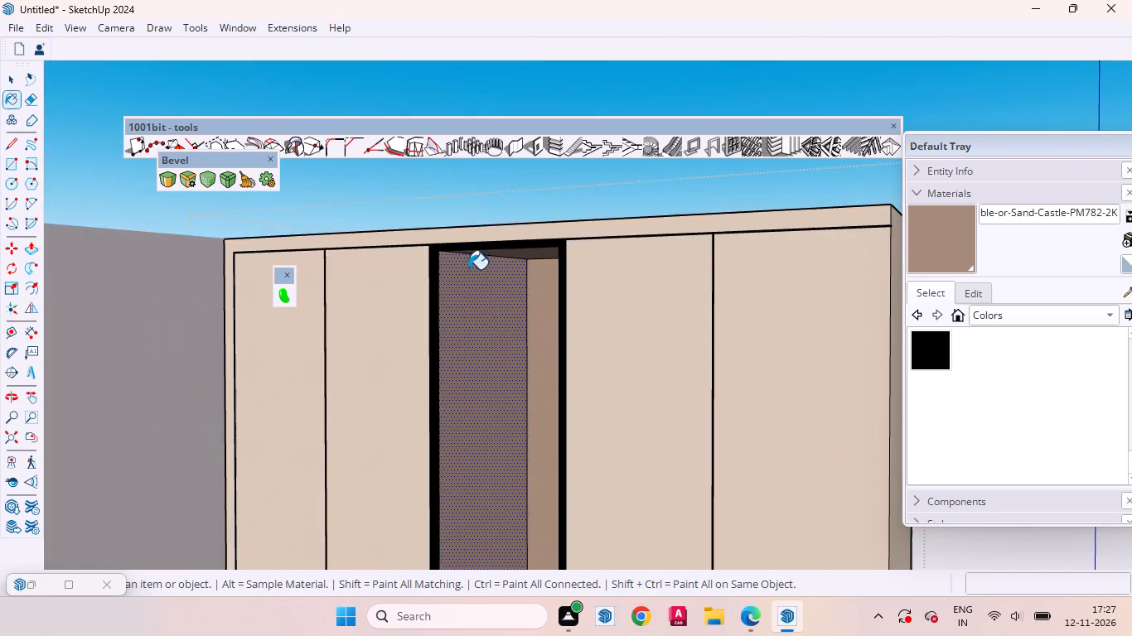
{"action": "scroll", "coordinate": [468, 269], "scroll_direction": "down", "scroll_amount": 4}
{"action": "middle_click_drag", "start_coordinate": [538, 410], "coordinate": [792, 489]}
{"action": "scroll", "coordinate": [573, 279], "scroll_direction": "up", "scroll_amount": 4}
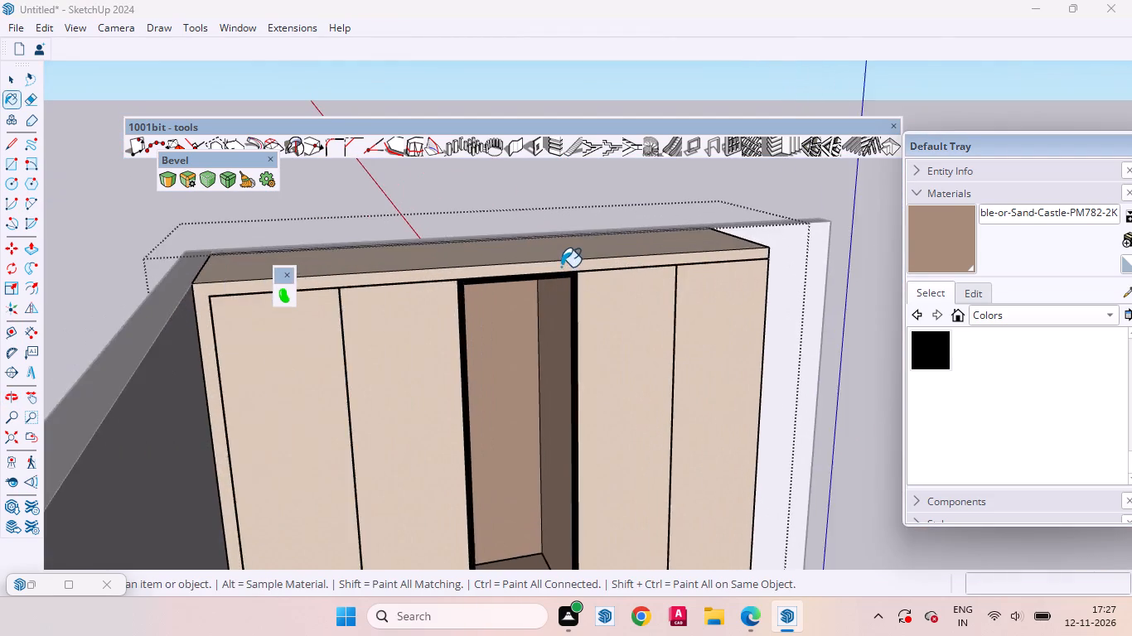
{"action": "scroll", "coordinate": [561, 267], "scroll_direction": "up", "scroll_amount": 20}
{"action": "scroll", "coordinate": [561, 267], "scroll_direction": "up", "scroll_amount": 15}
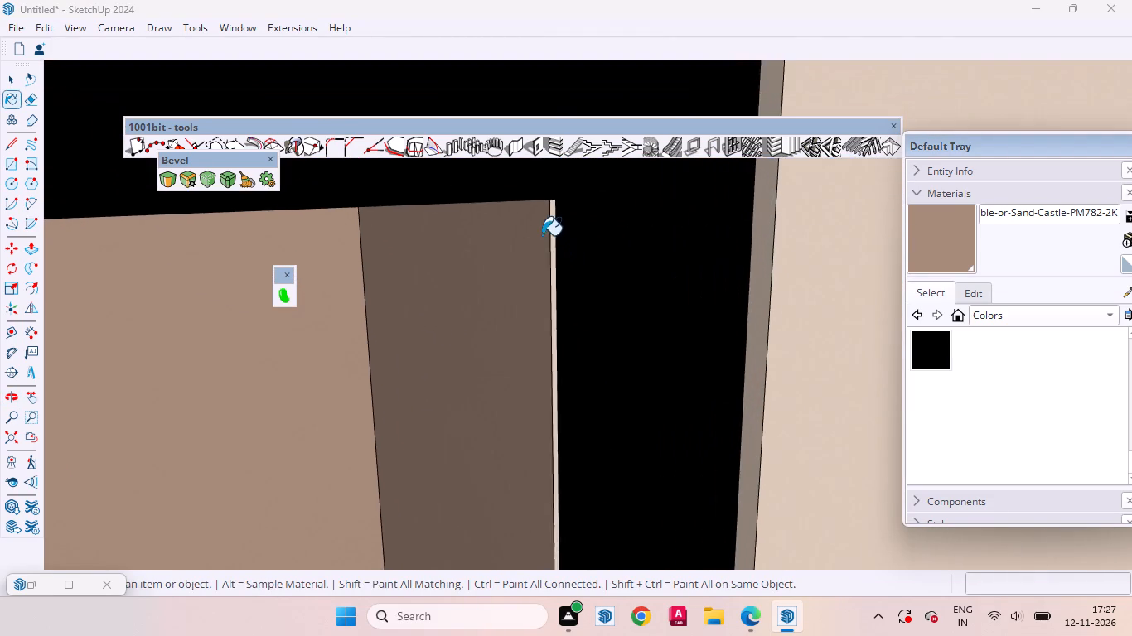
{"action": "scroll", "coordinate": [542, 235], "scroll_direction": "up", "scroll_amount": 7}
{"action": "left_click", "coordinate": [566, 195]}
Apply Sand Castle PM782 to the thin strip behind the frame's bottom inner edge, below the lowest drawer.
{"action": "scroll", "coordinate": [473, 291], "scroll_direction": "down", "scroll_amount": 9}
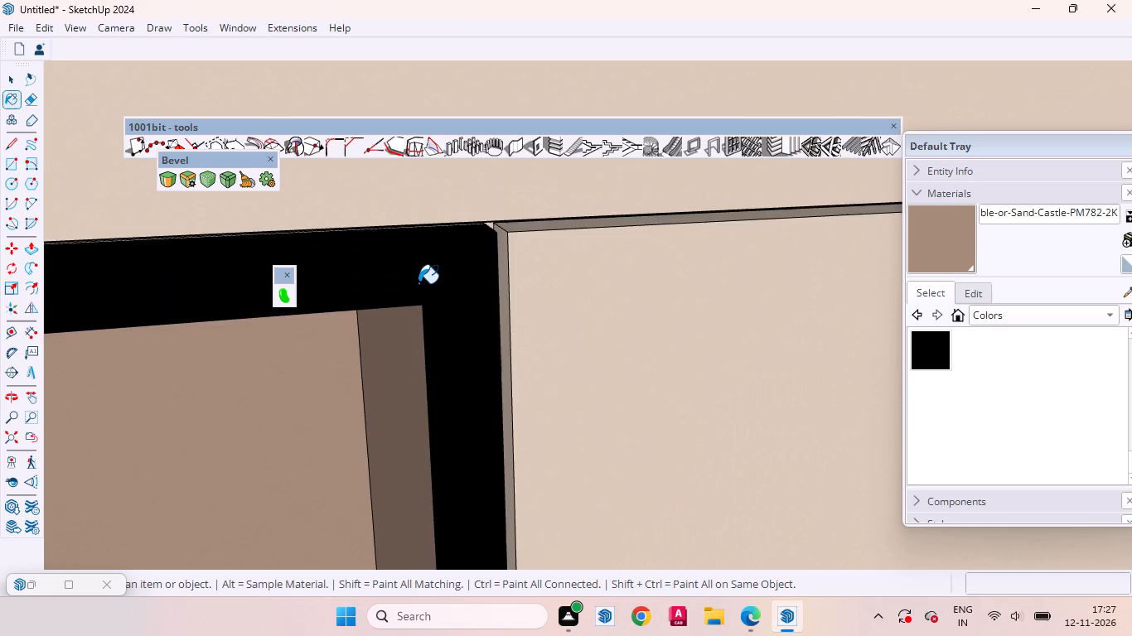
{"action": "scroll", "coordinate": [418, 283], "scroll_direction": "down", "scroll_amount": 20}
{"action": "scroll", "coordinate": [418, 283], "scroll_direction": "down", "scroll_amount": 11}
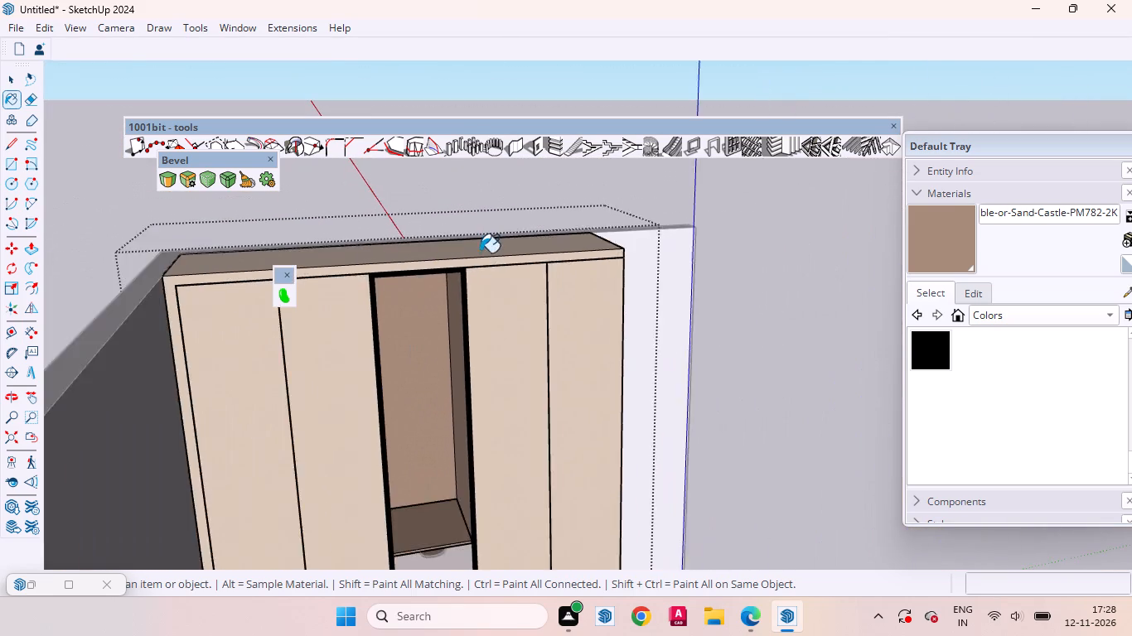
{"action": "scroll", "coordinate": [480, 253], "scroll_direction": "down", "scroll_amount": 10}
{"action": "scroll", "coordinate": [487, 459], "scroll_direction": "up", "scroll_amount": 20}
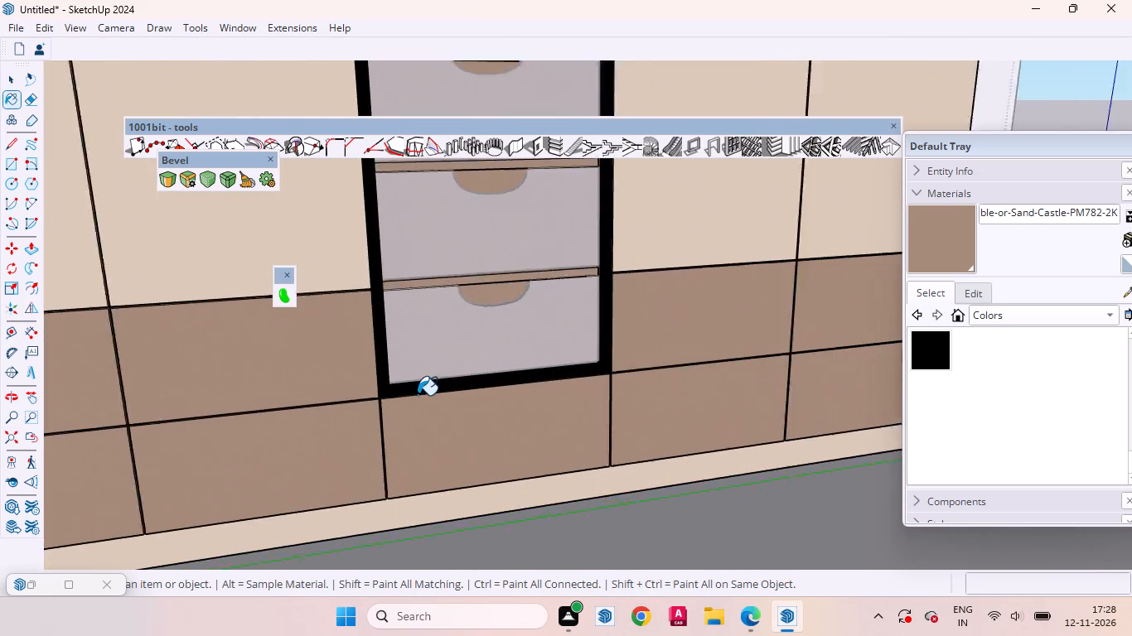
{"action": "scroll", "coordinate": [418, 395], "scroll_direction": "up", "scroll_amount": 20}
{"action": "scroll", "coordinate": [418, 395], "scroll_direction": "up", "scroll_amount": 13}
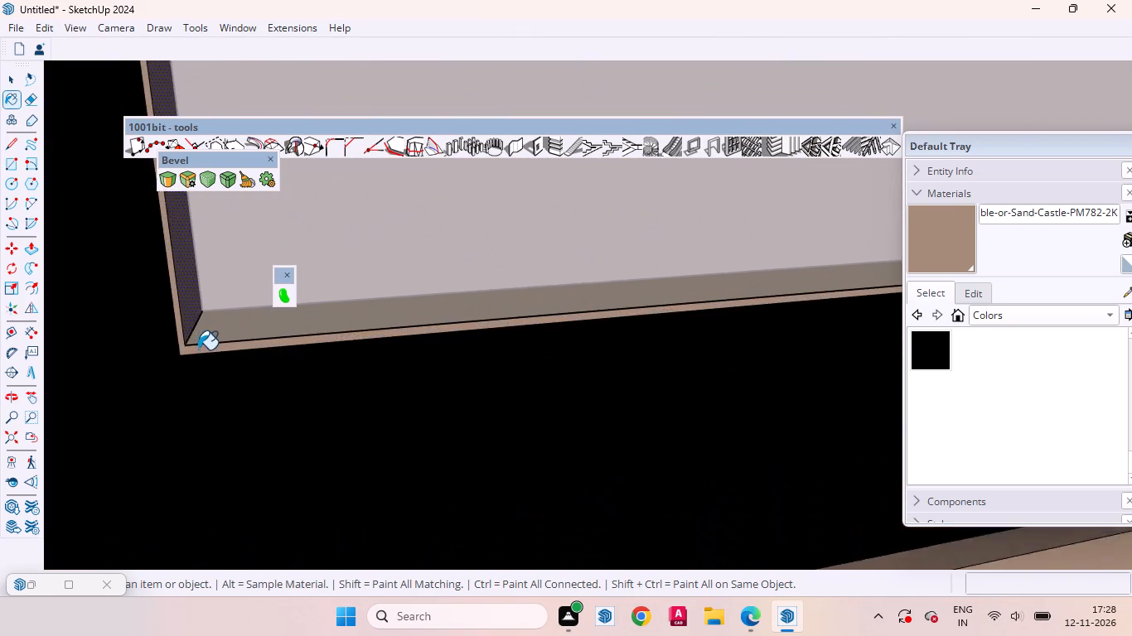
{"action": "scroll", "coordinate": [198, 349], "scroll_direction": "up", "scroll_amount": 11}
{"action": "left_click", "coordinate": [207, 349]}
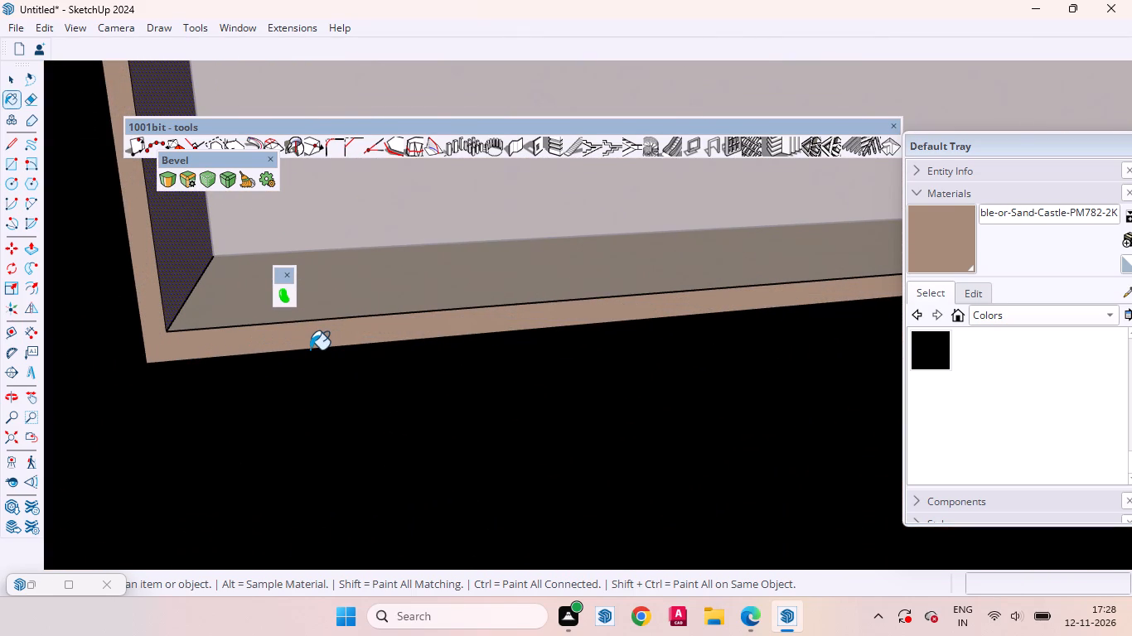
{"action": "key", "text": "space"}
{"action": "scroll", "coordinate": [283, 360], "scroll_direction": "down", "scroll_amount": 10}
{"action": "scroll", "coordinate": [283, 386], "scroll_direction": "up", "scroll_amount": 1}
{"action": "scroll", "coordinate": [283, 386], "scroll_direction": "down", "scroll_amount": 6}
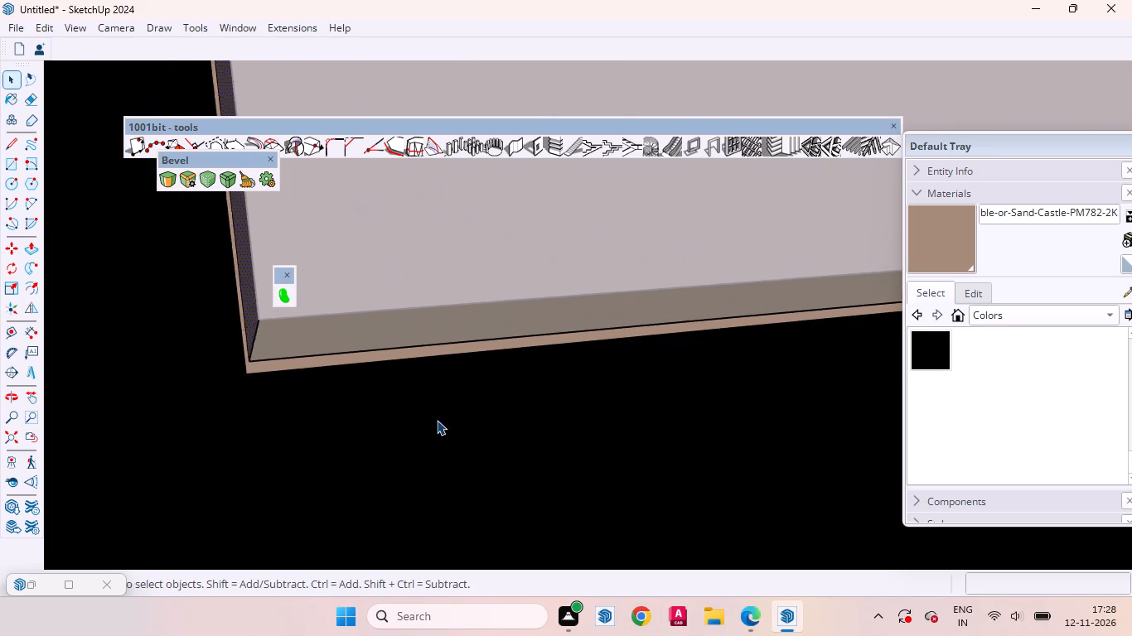
Leave the frame's group editing and examine the black frame and the gaps between the lower Sand Castle fronts.
{"action": "scroll", "coordinate": [437, 420], "scroll_direction": "down", "scroll_amount": 15}
{"action": "scroll", "coordinate": [350, 453], "scroll_direction": "up", "scroll_amount": 1}
{"action": "scroll", "coordinate": [346, 454], "scroll_direction": "down", "scroll_amount": 16}
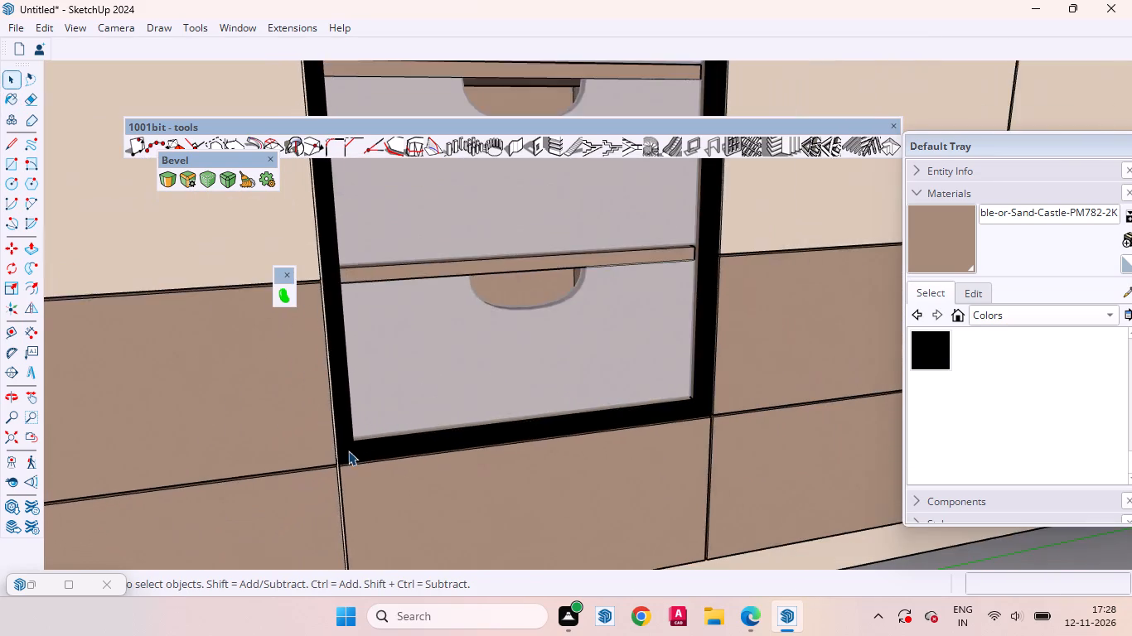
{"action": "scroll", "coordinate": [348, 450], "scroll_direction": "down", "scroll_amount": 20}
{"action": "scroll", "coordinate": [348, 450], "scroll_direction": "down", "scroll_amount": 4}
{"action": "double_click", "coordinate": [677, 405]}
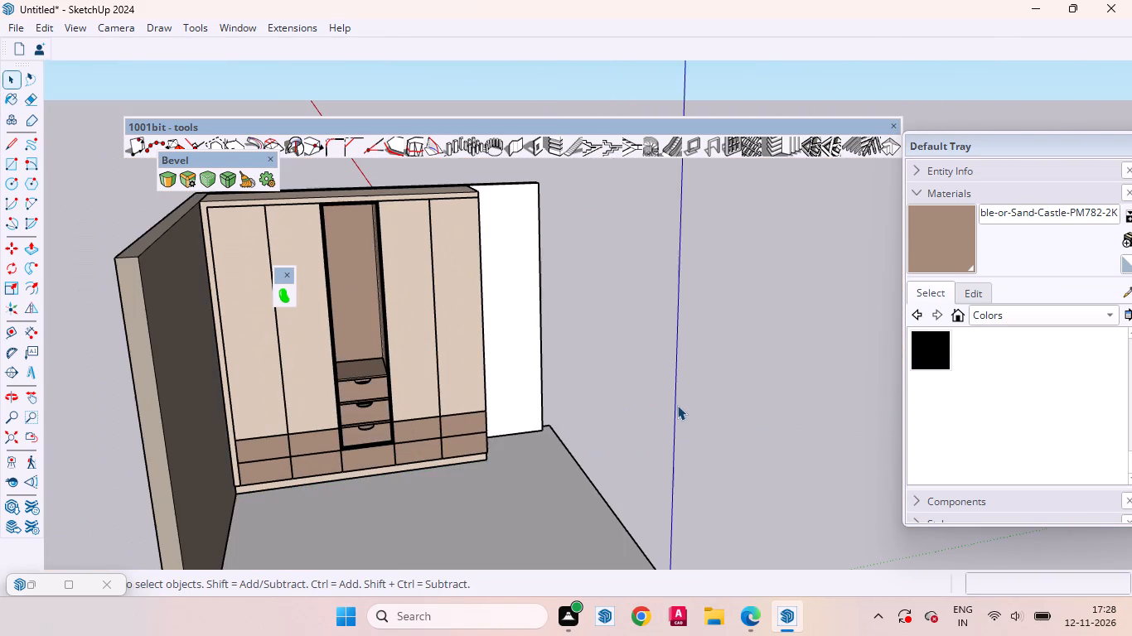
{"action": "scroll", "coordinate": [370, 373], "scroll_direction": "up", "scroll_amount": 5}
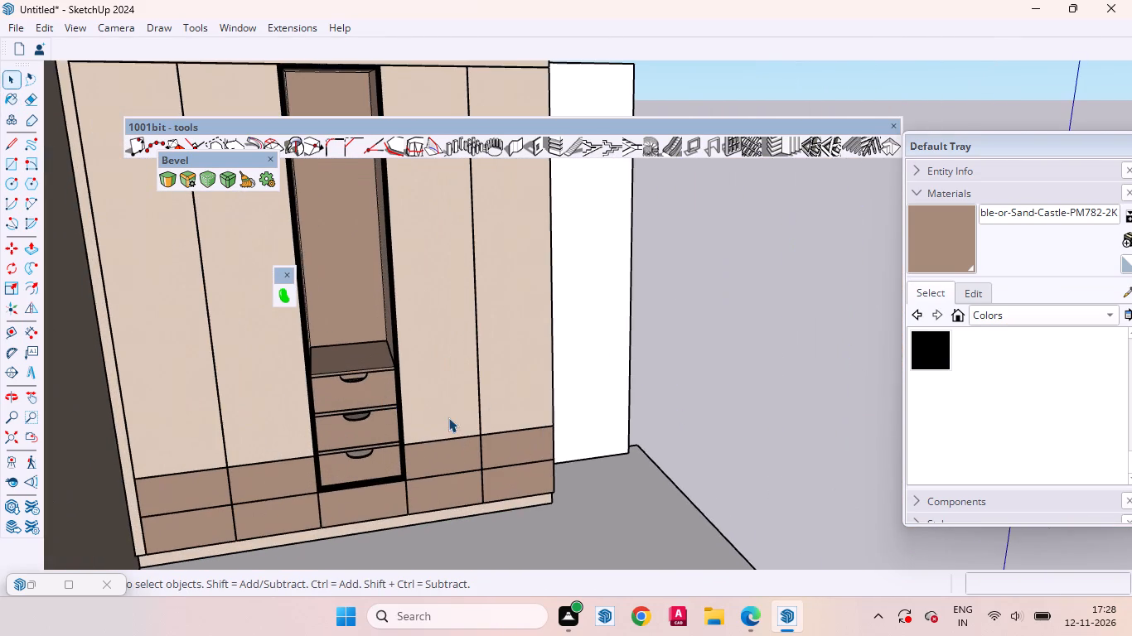
{"action": "middle_click_drag", "start_coordinate": [406, 489], "coordinate": [249, 552]}
{"action": "scroll", "coordinate": [344, 401], "scroll_direction": "up", "scroll_amount": 9}
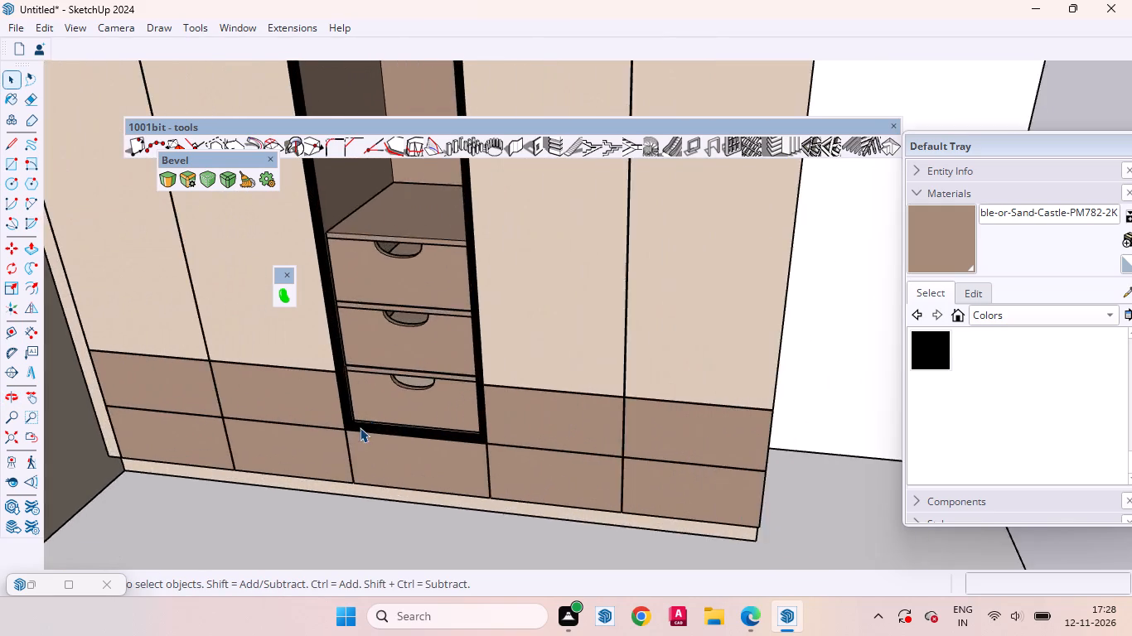
{"action": "scroll", "coordinate": [360, 427], "scroll_direction": "up", "scroll_amount": 9}
{"action": "scroll", "coordinate": [835, 441], "scroll_direction": "down", "scroll_amount": 12}
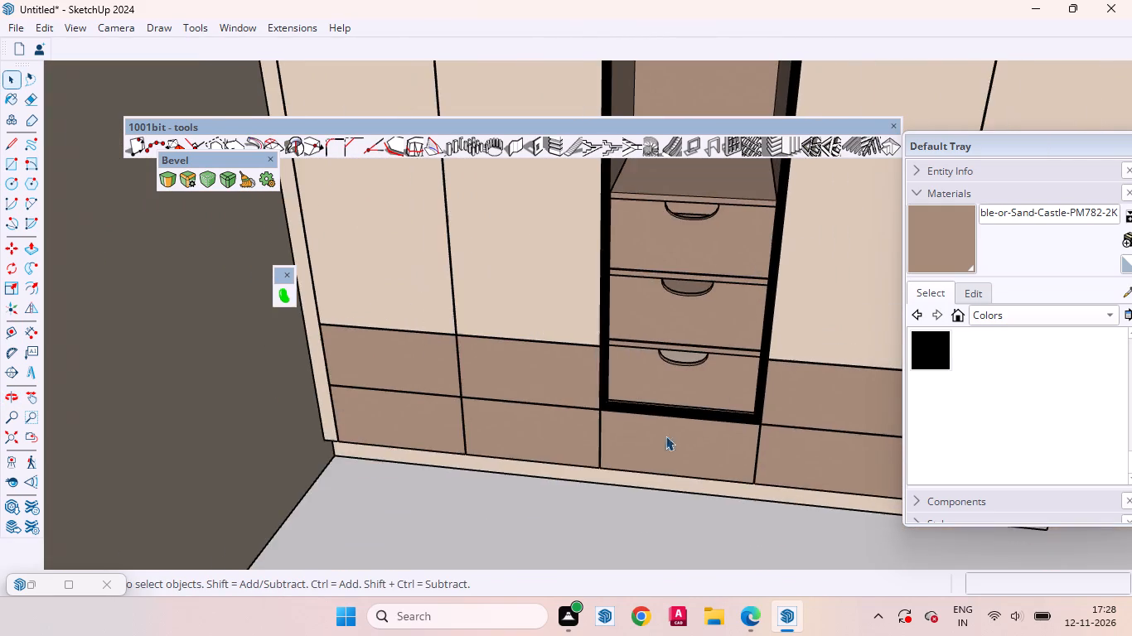
{"action": "middle_click_drag", "start_coordinate": [651, 437], "coordinate": [733, 318]}
{"action": "scroll", "coordinate": [409, 402], "scroll_direction": "up", "scroll_amount": 9}
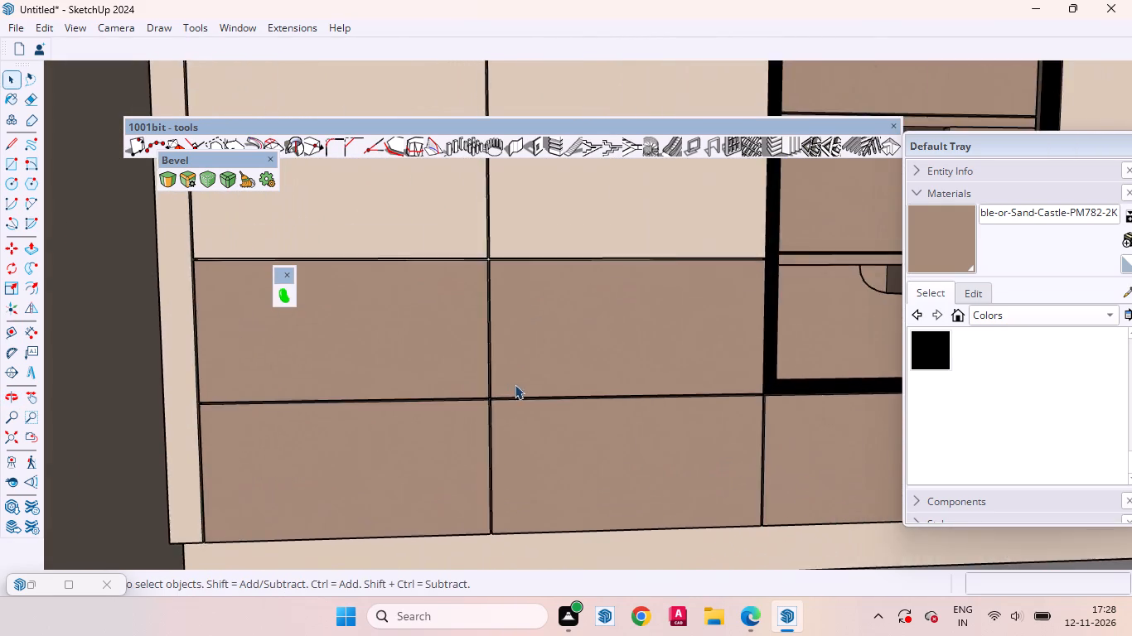
{"action": "scroll", "coordinate": [515, 384], "scroll_direction": "up", "scroll_amount": 13}
{"action": "middle_click_drag", "start_coordinate": [420, 417], "coordinate": [462, 366]}
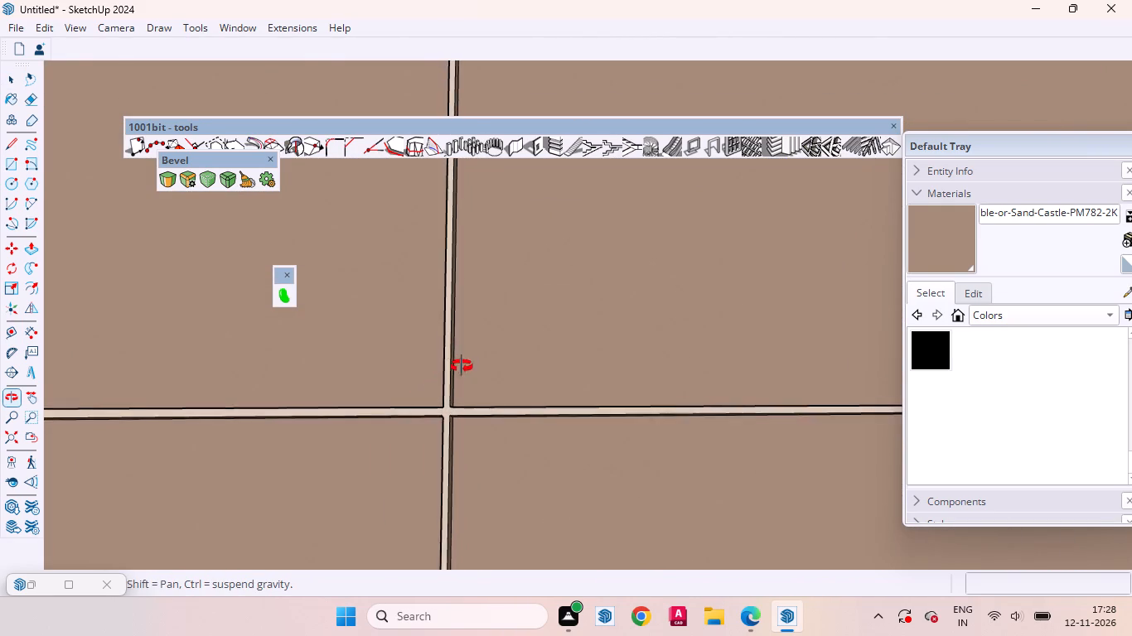
{"action": "middle_click_drag", "start_coordinate": [462, 366], "coordinate": [438, 383]}
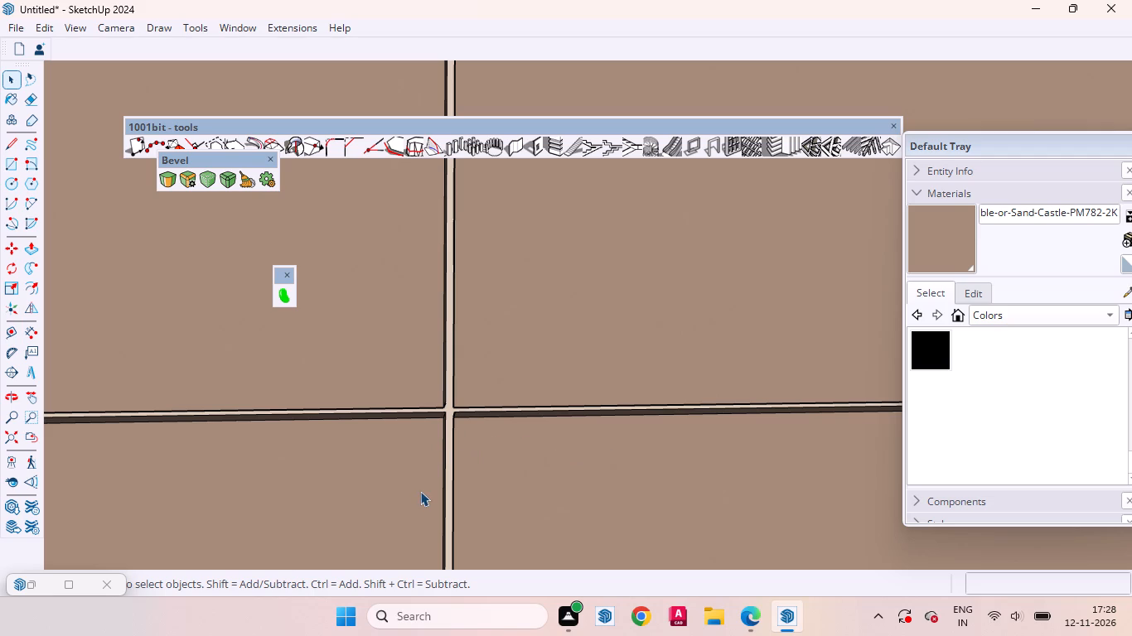
Place guides 4" to each side of the vertical gap and above and below the horizontal gap at the right-hand lower fronts' junction.
{"action": "scroll", "coordinate": [473, 457], "scroll_direction": "down", "scroll_amount": 7}
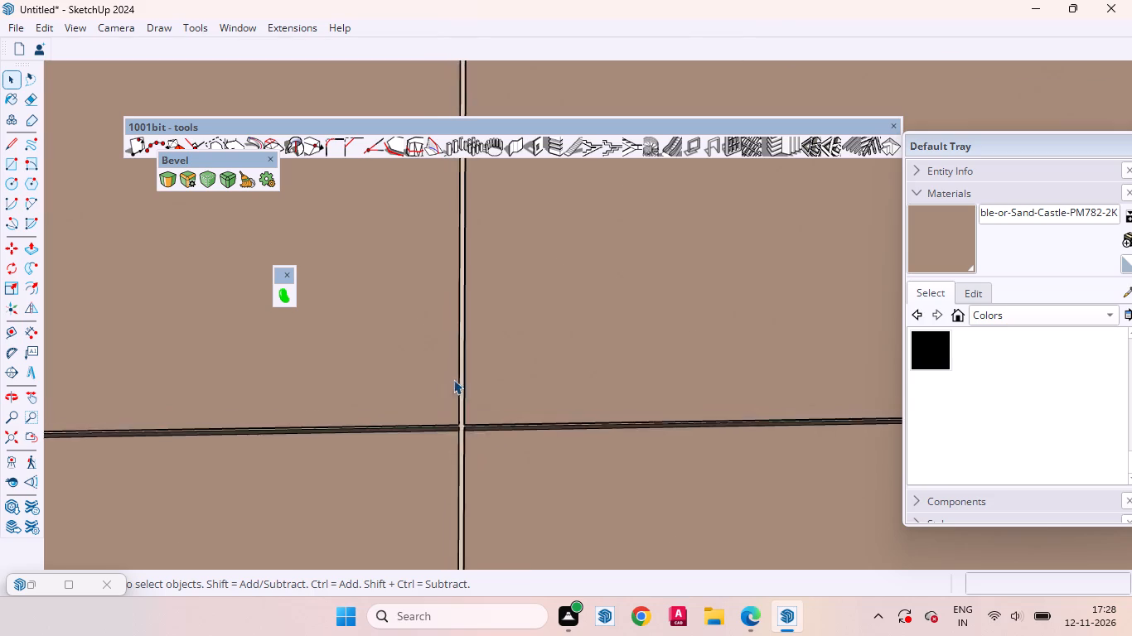
{"action": "scroll", "coordinate": [453, 379], "scroll_direction": "down", "scroll_amount": 20}
{"action": "scroll", "coordinate": [453, 379], "scroll_direction": "down", "scroll_amount": 2}
{"action": "scroll", "coordinate": [642, 356], "scroll_direction": "up", "scroll_amount": 6}
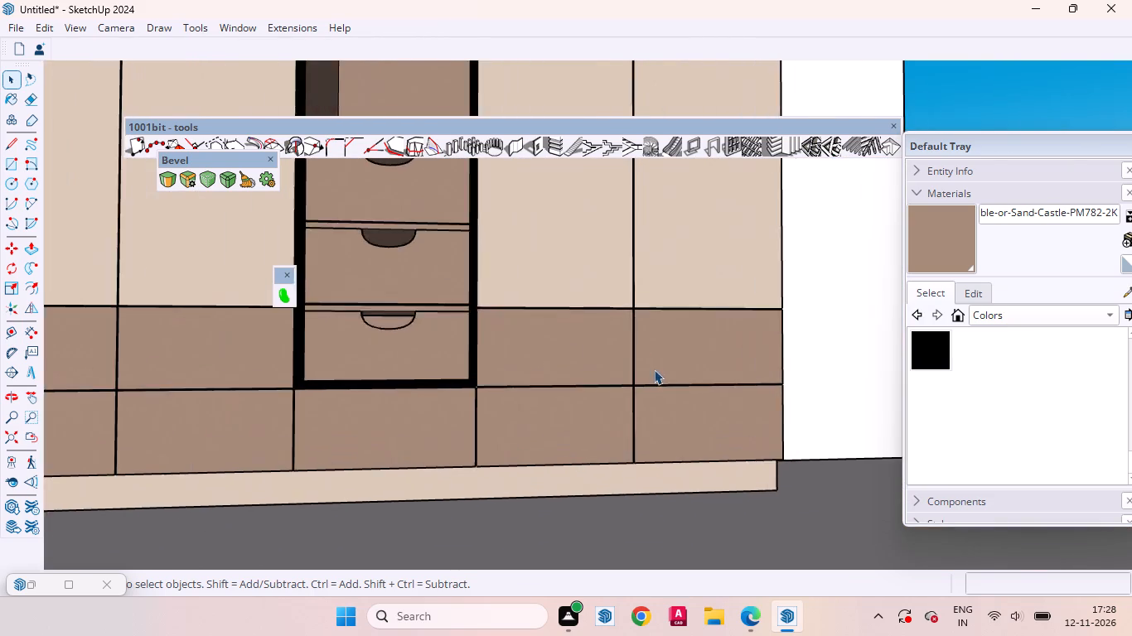
{"action": "scroll", "coordinate": [654, 369], "scroll_direction": "up", "scroll_amount": 6}
{"action": "middle_click_drag", "start_coordinate": [655, 410], "coordinate": [617, 415]}
{"action": "scroll", "coordinate": [606, 421], "scroll_direction": "up", "scroll_amount": 2}
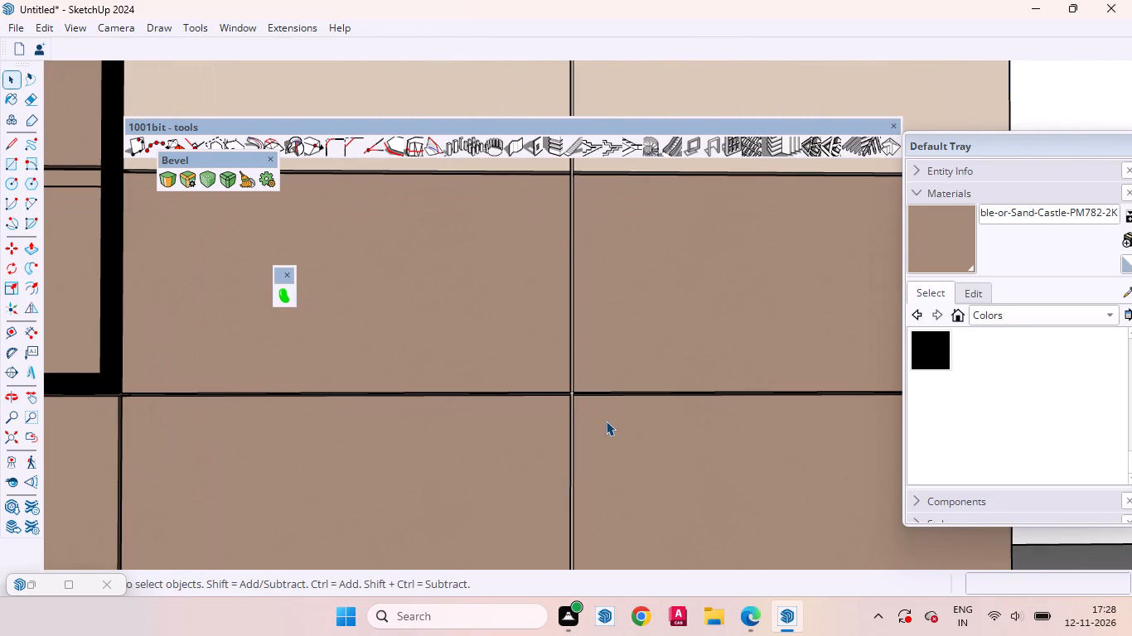
{"action": "key", "text": "t"}
{"action": "scroll", "coordinate": [575, 351], "scroll_direction": "up", "scroll_amount": 4}
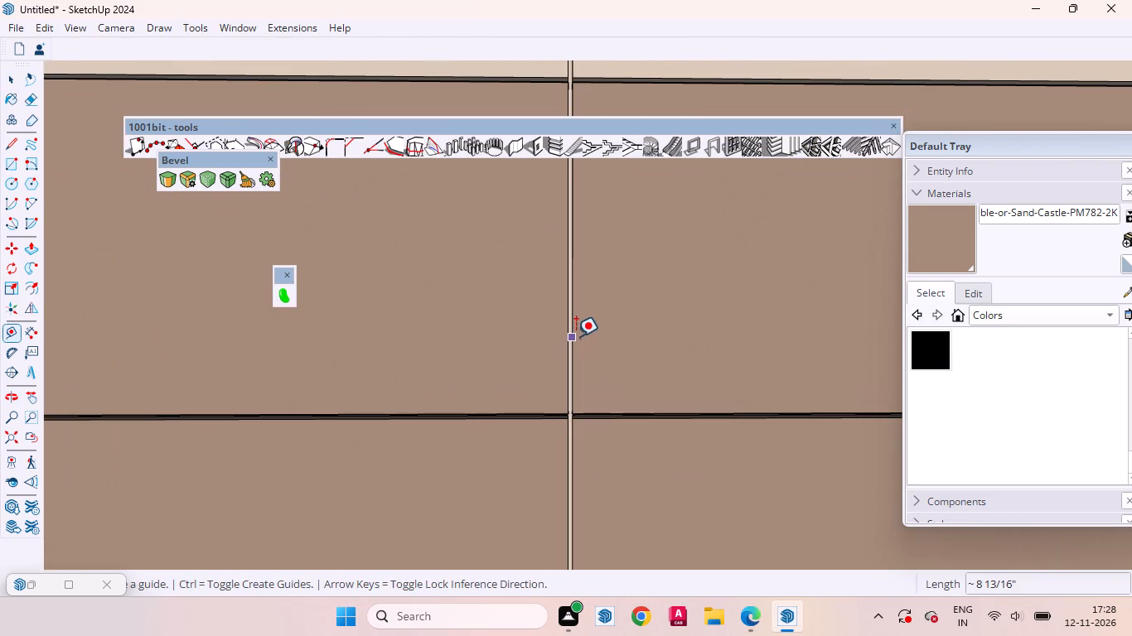
{"action": "left_click", "coordinate": [576, 336]}
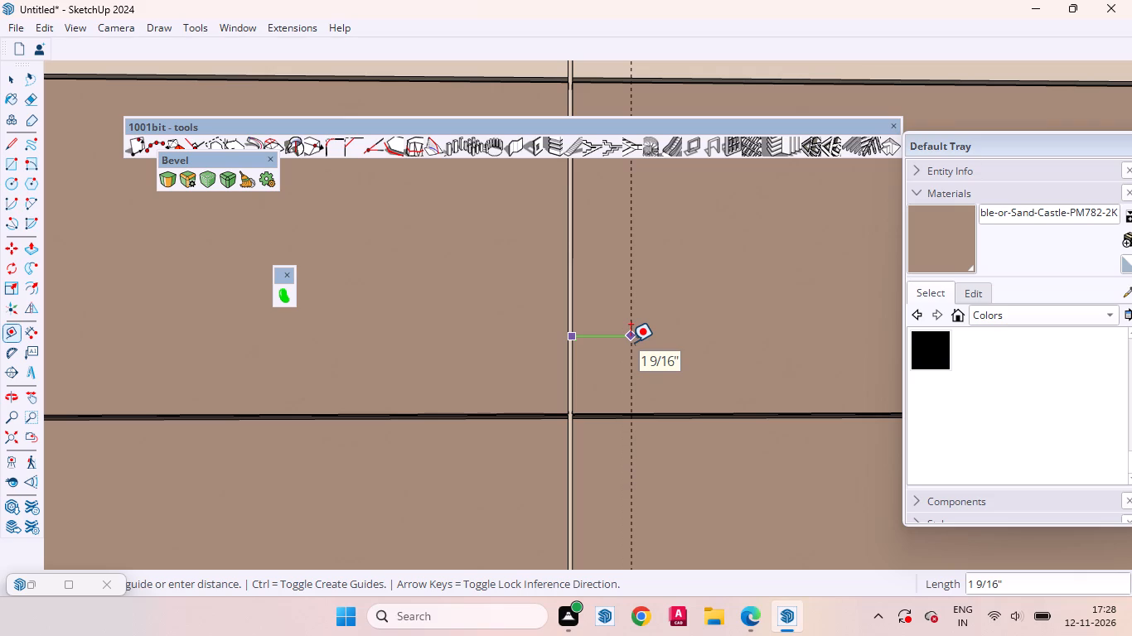
{"action": "key", "text": "4"}
{"action": "key", "text": "Return"}
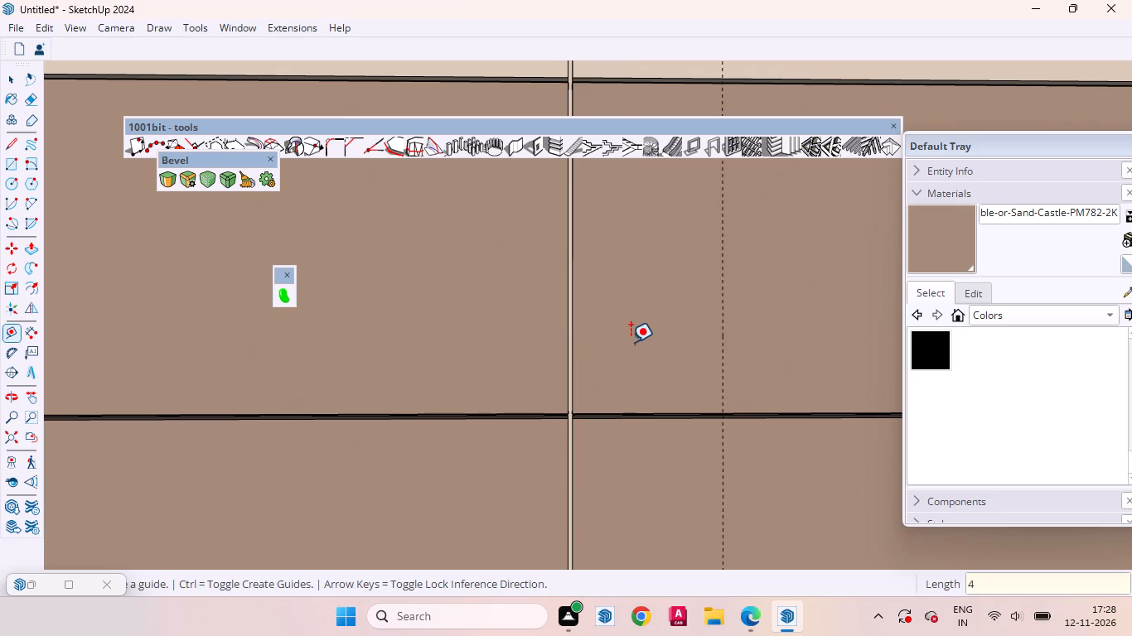
{"action": "left_click", "coordinate": [626, 411]}
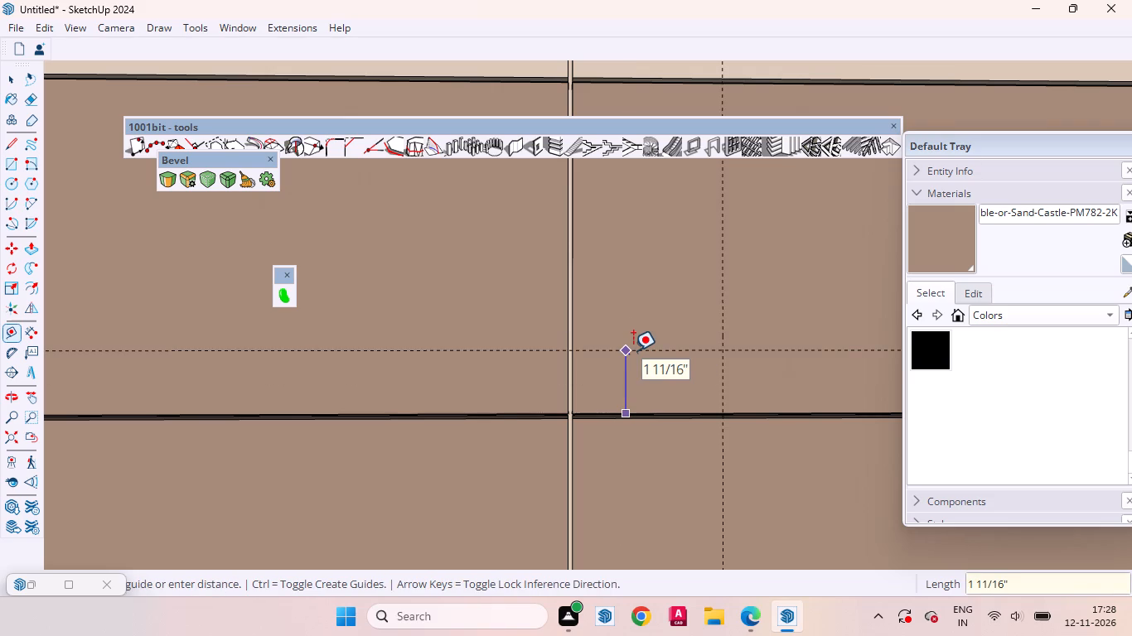
{"action": "key", "text": "4"}
{"action": "key", "text": "Return"}
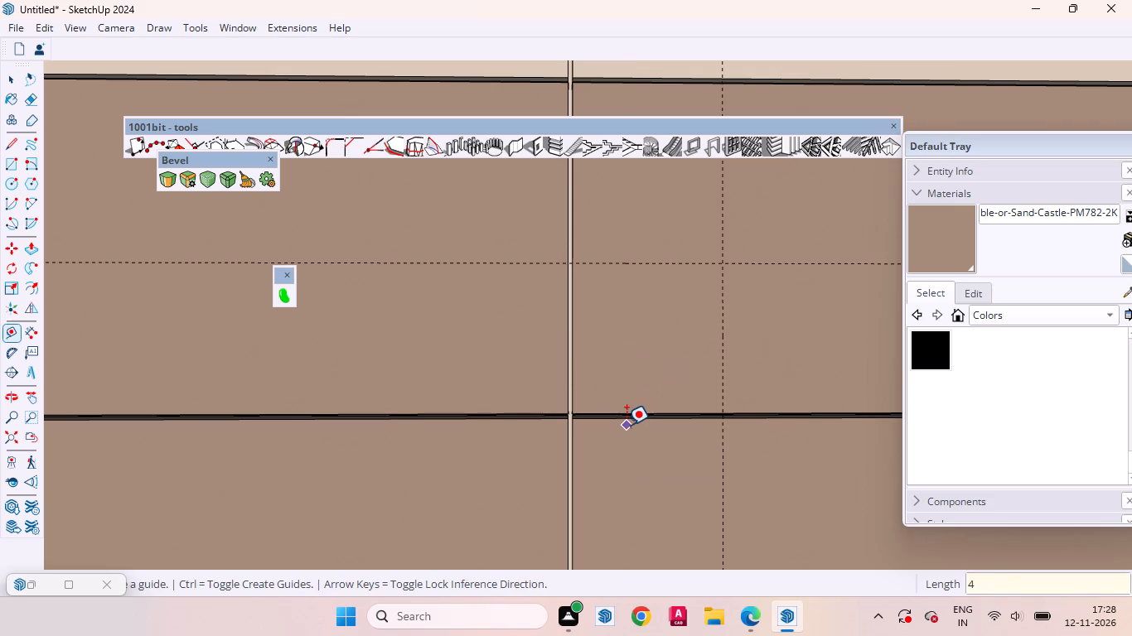
{"action": "left_click", "coordinate": [626, 420]}
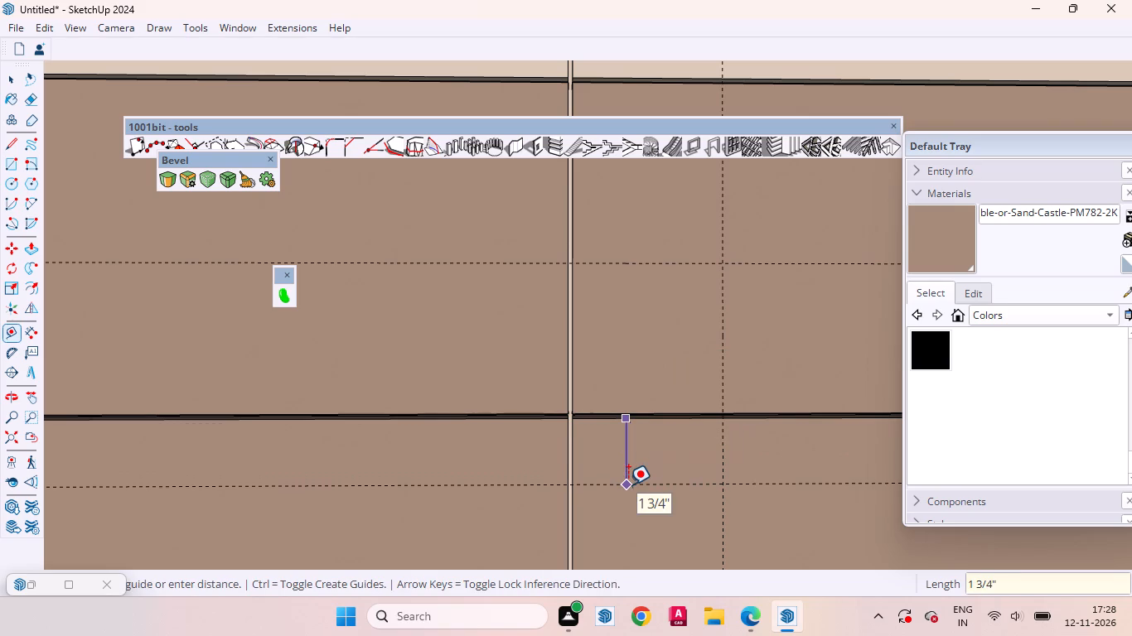
{"action": "key", "text": "4"}
{"action": "key", "text": "Return"}
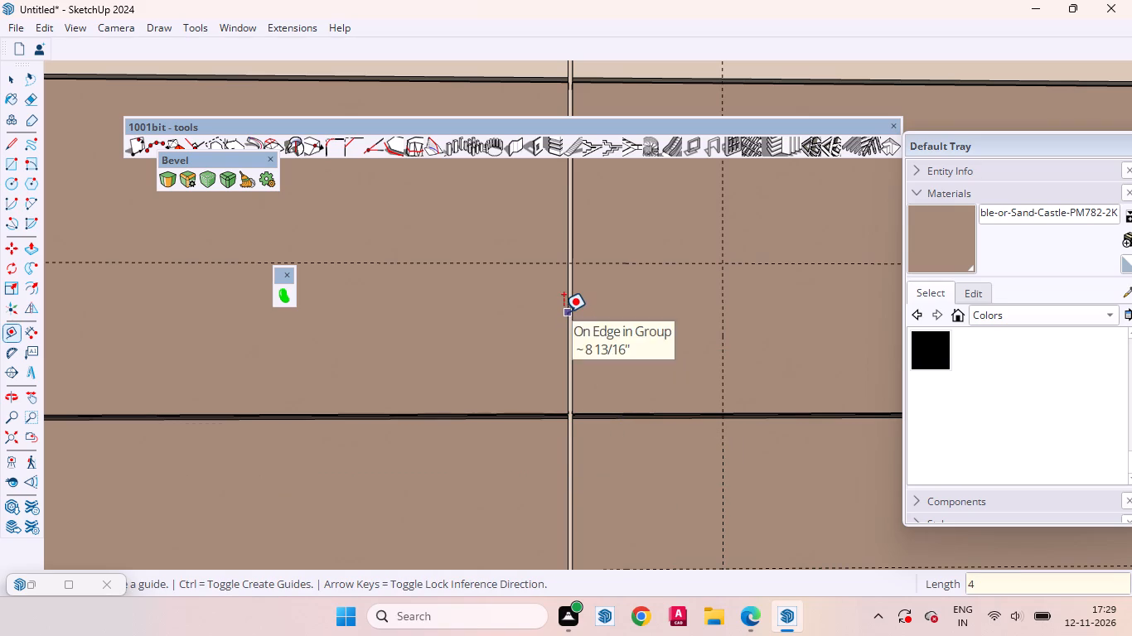
{"action": "left_click", "coordinate": [564, 312]}
{"action": "key", "text": "4"}
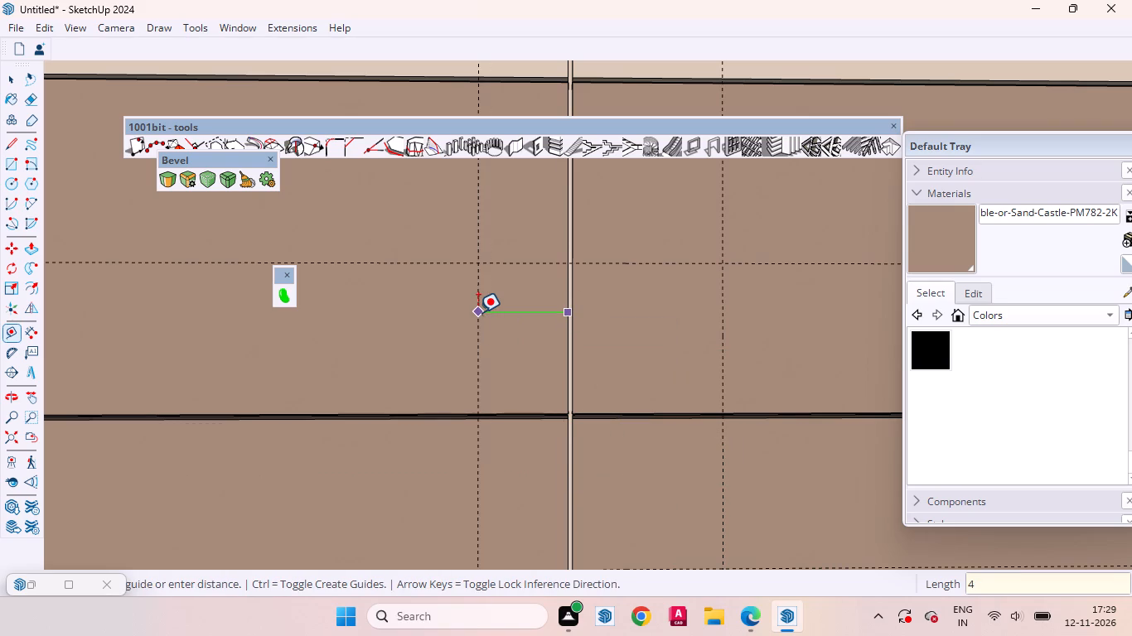
{"action": "key", "text": "Return"}
Place vertical guides 4" to each side of the gap between the two left-hand lower front columns.
{"action": "scroll", "coordinate": [570, 289], "scroll_direction": "down", "scroll_amount": 7}
{"action": "scroll", "coordinate": [575, 258], "scroll_direction": "up", "scroll_amount": 1}
{"action": "scroll", "coordinate": [575, 258], "scroll_direction": "down", "scroll_amount": 5}
{"action": "scroll", "coordinate": [730, 417], "scroll_direction": "down", "scroll_amount": 6}
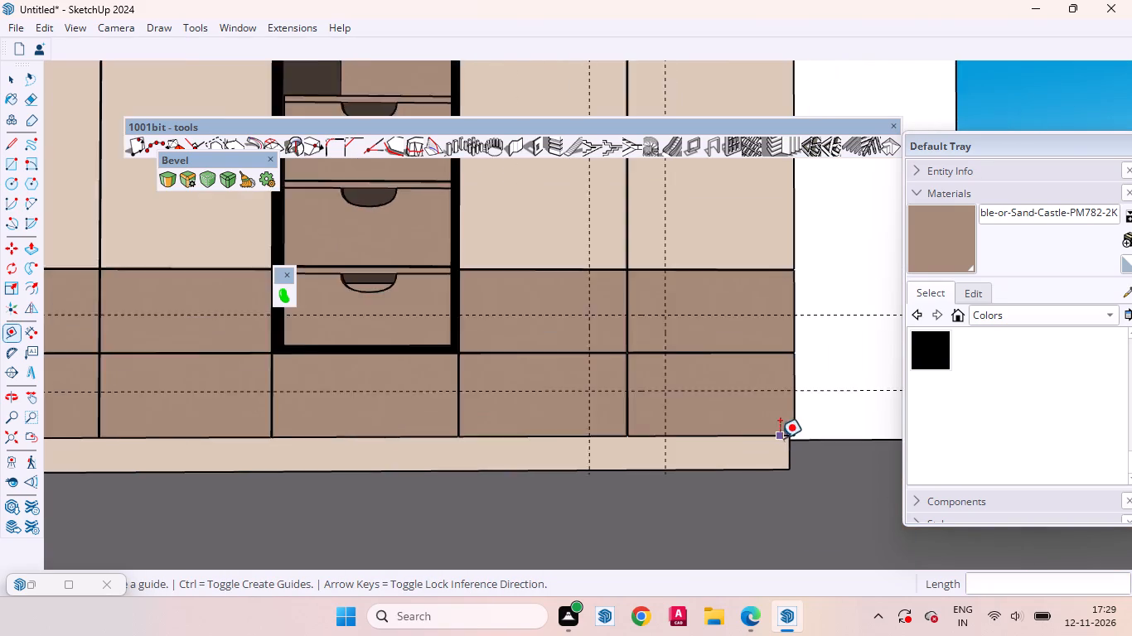
{"action": "scroll", "coordinate": [780, 438], "scroll_direction": "down", "scroll_amount": 8}
{"action": "scroll", "coordinate": [285, 390], "scroll_direction": "up", "scroll_amount": 15}
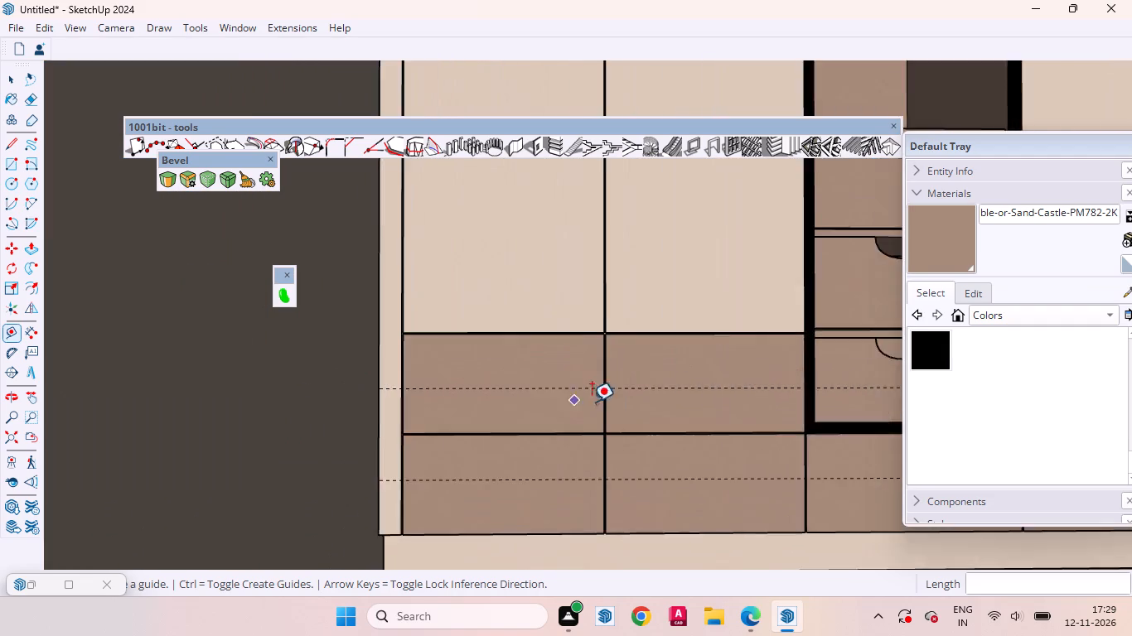
{"action": "scroll", "coordinate": [592, 402], "scroll_direction": "up", "scroll_amount": 10}
{"action": "left_click", "coordinate": [603, 372]}
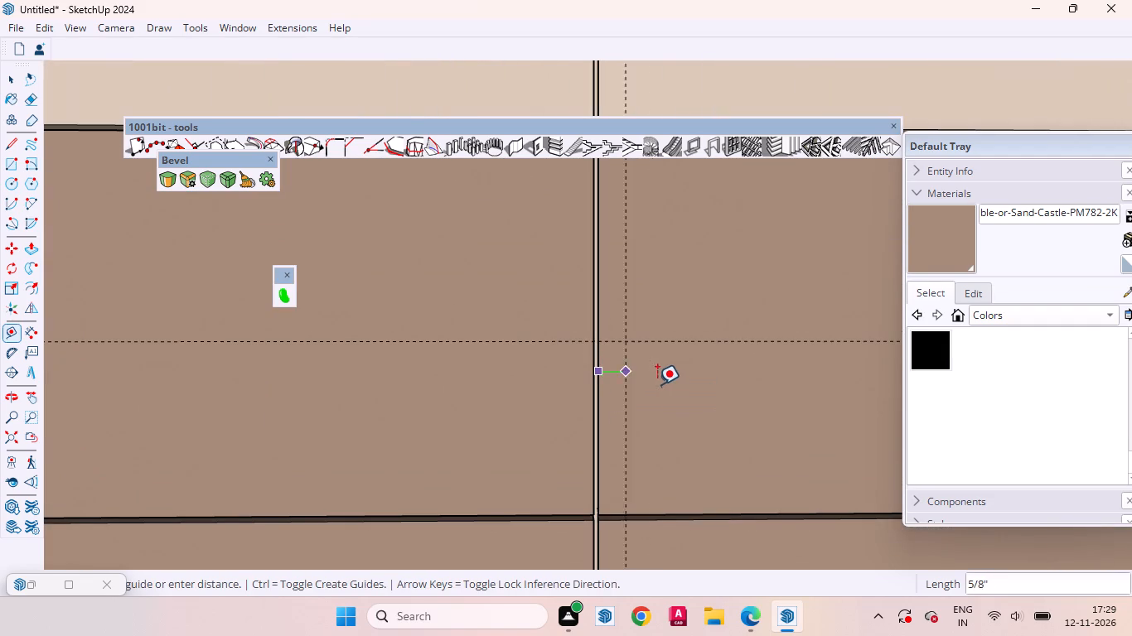
{"action": "key", "text": "4"}
{"action": "key", "text": "Return"}
{"action": "key", "text": "bracketright"}
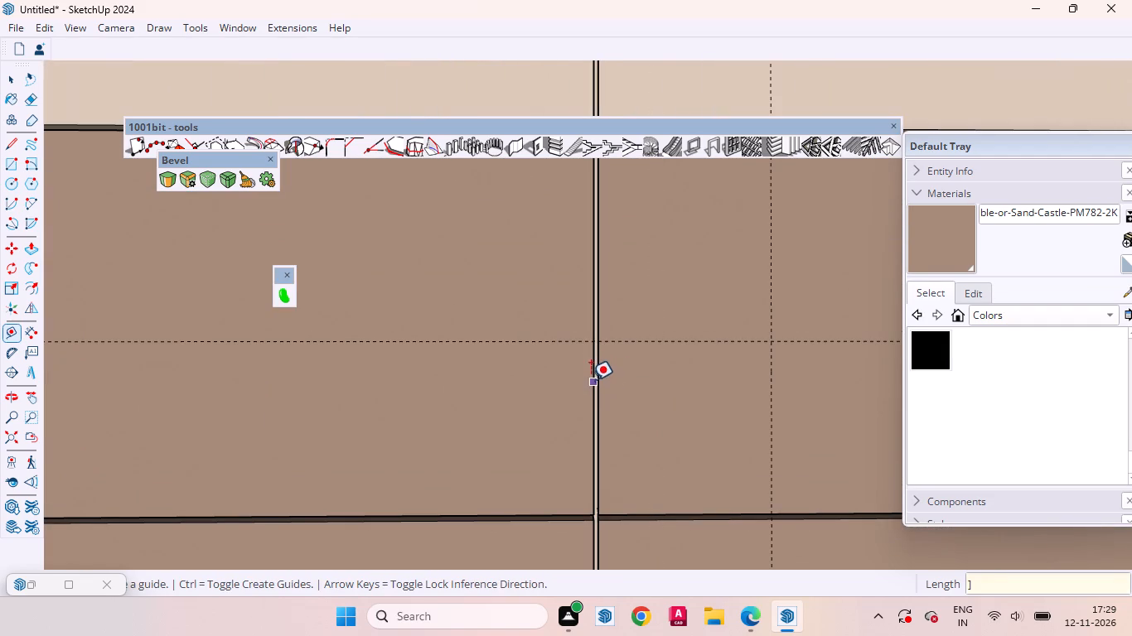
{"action": "left_click", "coordinate": [590, 374]}
{"action": "key", "text": "4"}
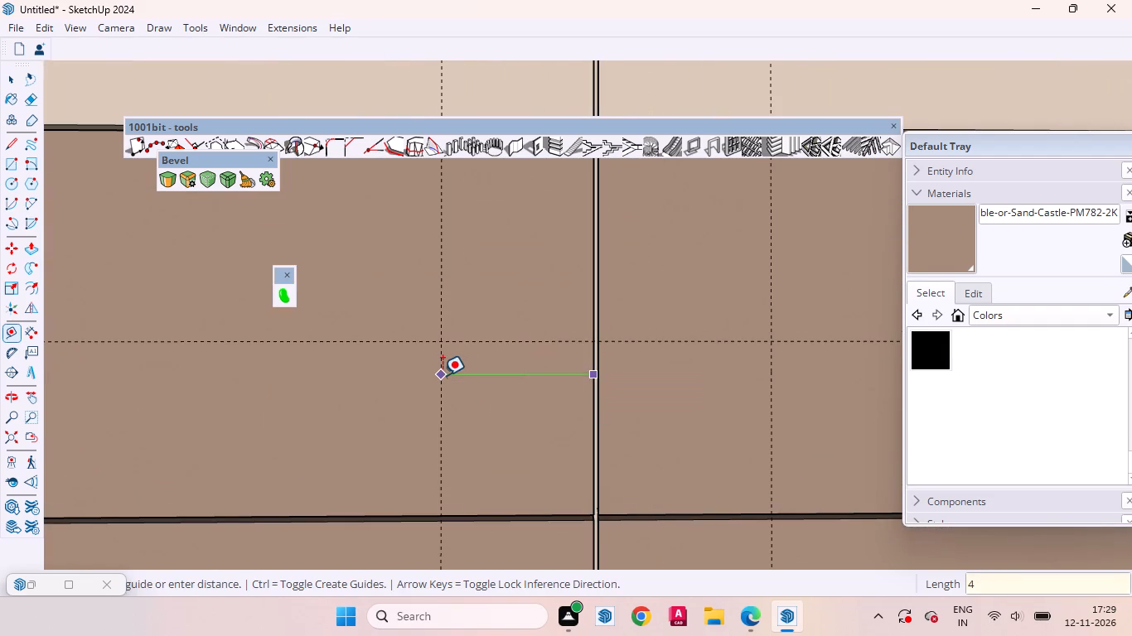
{"action": "key", "text": "Return"}
{"action": "key", "text": "space"}
Create a new empty group and open it for drawing separately from the wardrobe geometry.
{"action": "scroll", "coordinate": [521, 289], "scroll_direction": "down", "scroll_amount": 3}
{"action": "scroll", "coordinate": [522, 289], "scroll_direction": "up", "scroll_amount": 1}
{"action": "scroll", "coordinate": [522, 288], "scroll_direction": "down", "scroll_amount": 18}
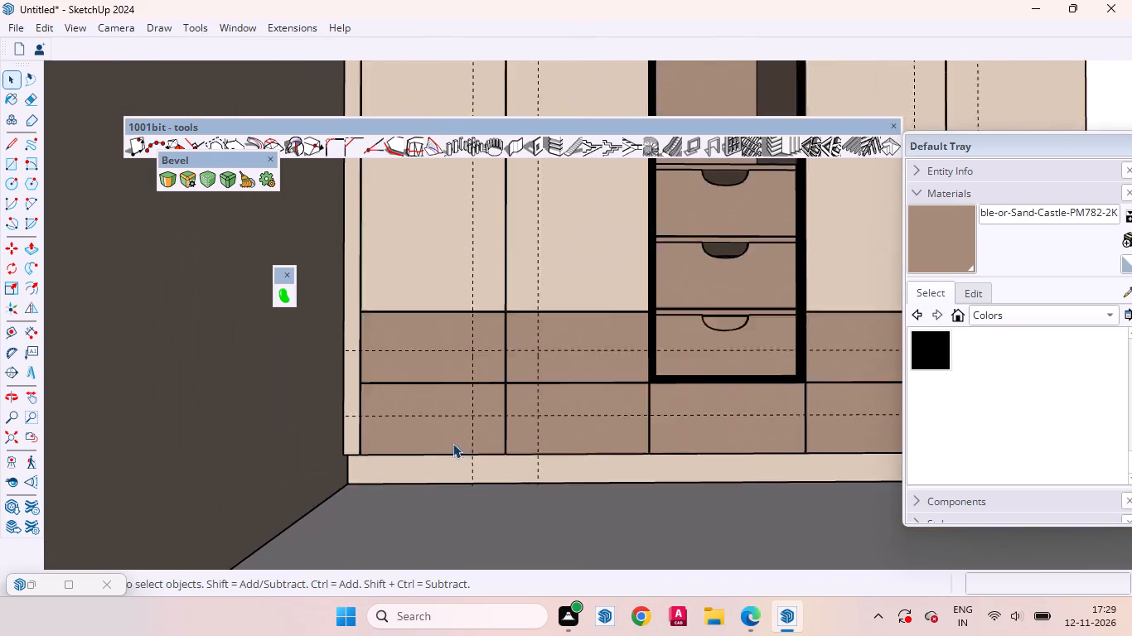
{"action": "scroll", "coordinate": [452, 443], "scroll_direction": "down", "scroll_amount": 5}
{"action": "scroll", "coordinate": [383, 478], "scroll_direction": "up", "scroll_amount": 1}
{"action": "scroll", "coordinate": [383, 478], "scroll_direction": "down", "scroll_amount": 3}
{"action": "scroll", "coordinate": [654, 415], "scroll_direction": "up", "scroll_amount": 7}
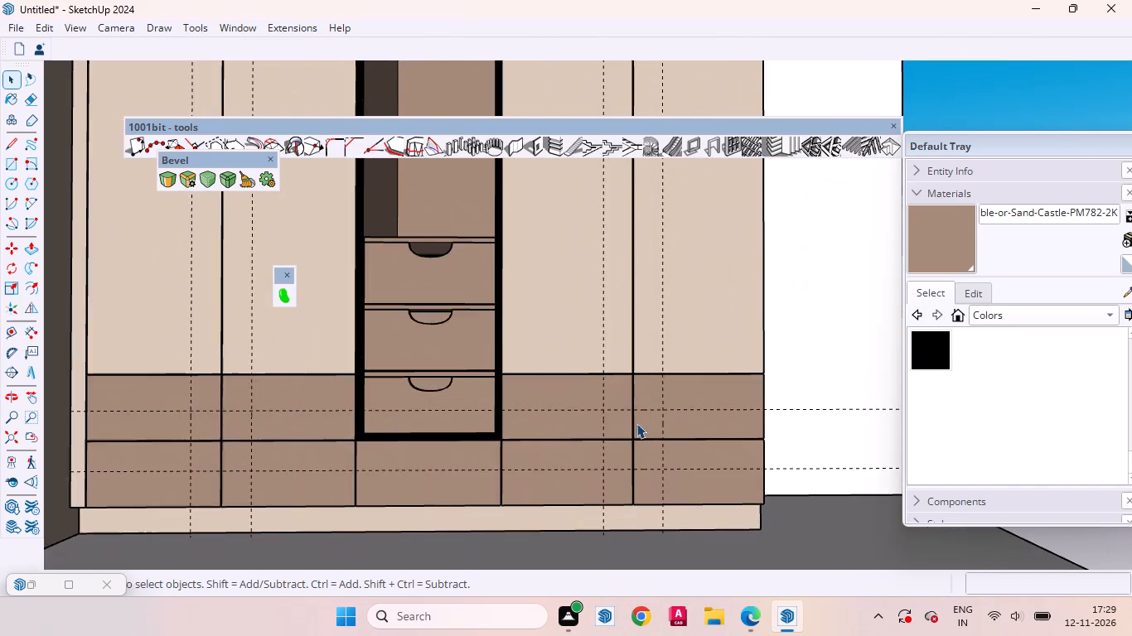
{"action": "scroll", "coordinate": [524, 434], "scroll_direction": "down", "scroll_amount": 8}
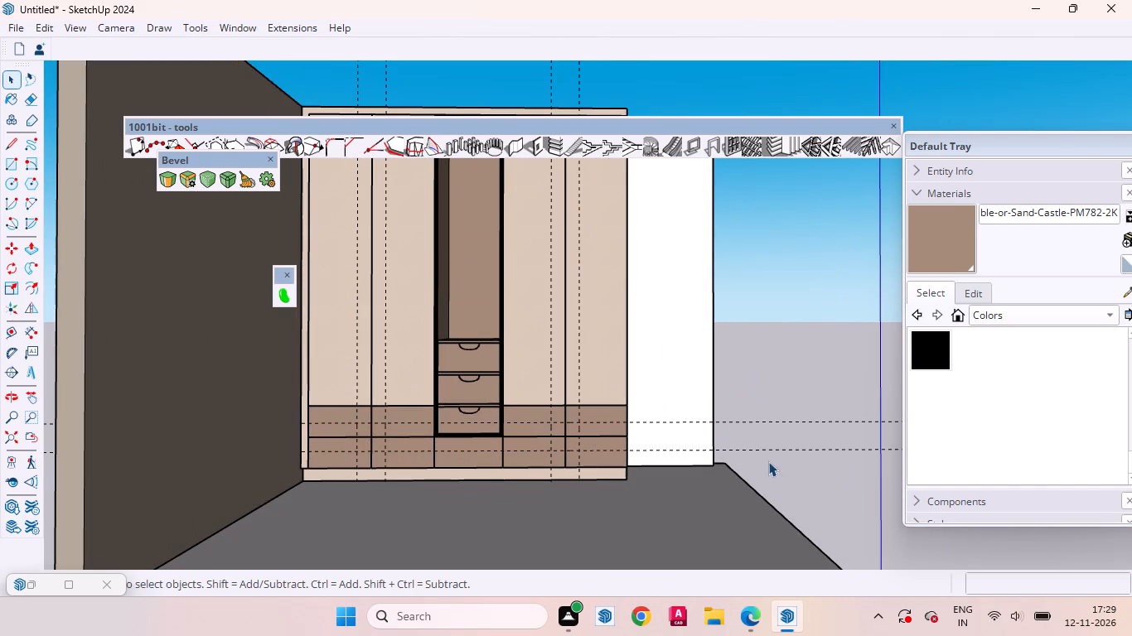
{"action": "right_click", "coordinate": [801, 483]}
{"action": "left_click", "coordinate": [855, 534]}
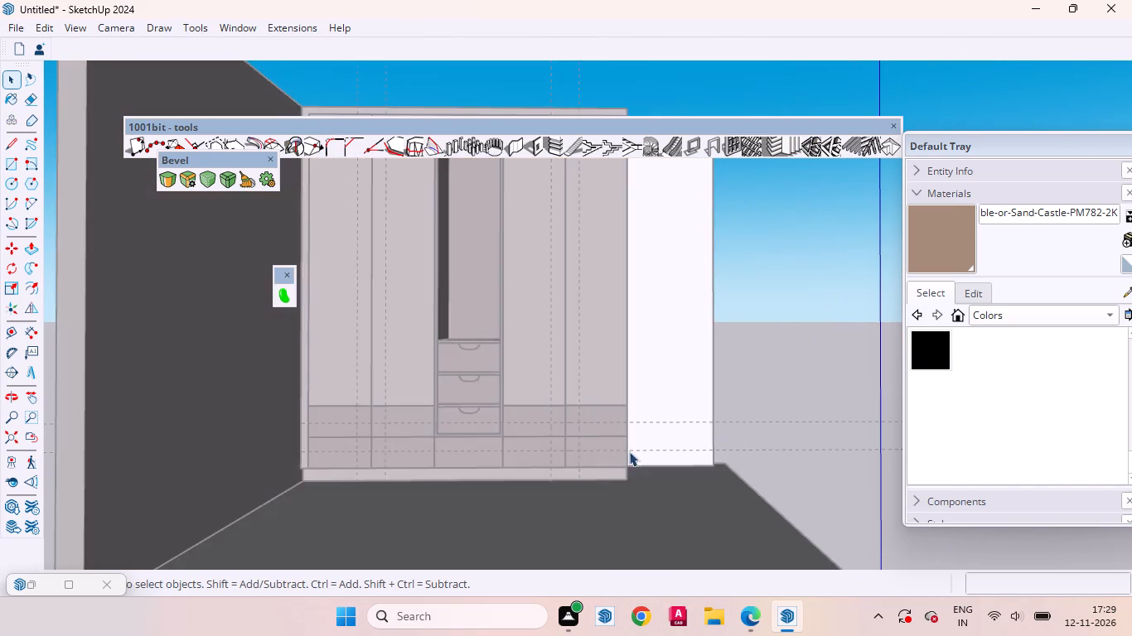
Set the 2 Point Arc to 100 segments and draw a quarter arc, about 3 11/16" radius, on the right column's upper lower-front, between the guides.
{"action": "scroll", "coordinate": [585, 397], "scroll_direction": "up", "scroll_amount": 12}
{"action": "key", "text": "a"}
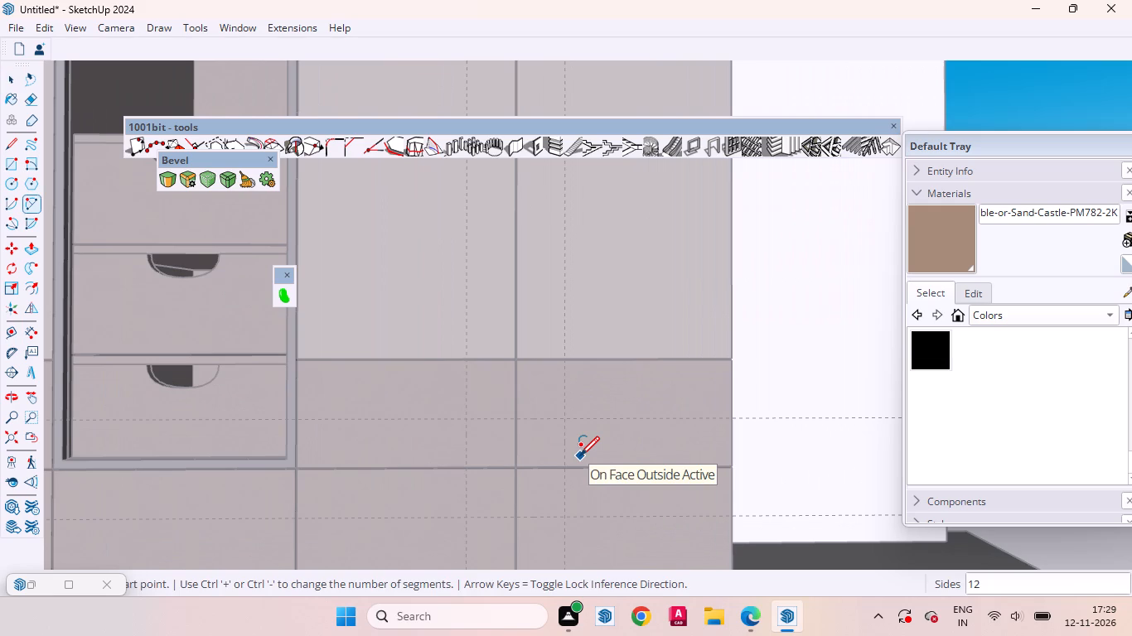
{"action": "type", "text": "100"}
{"action": "key", "text": "Return"}
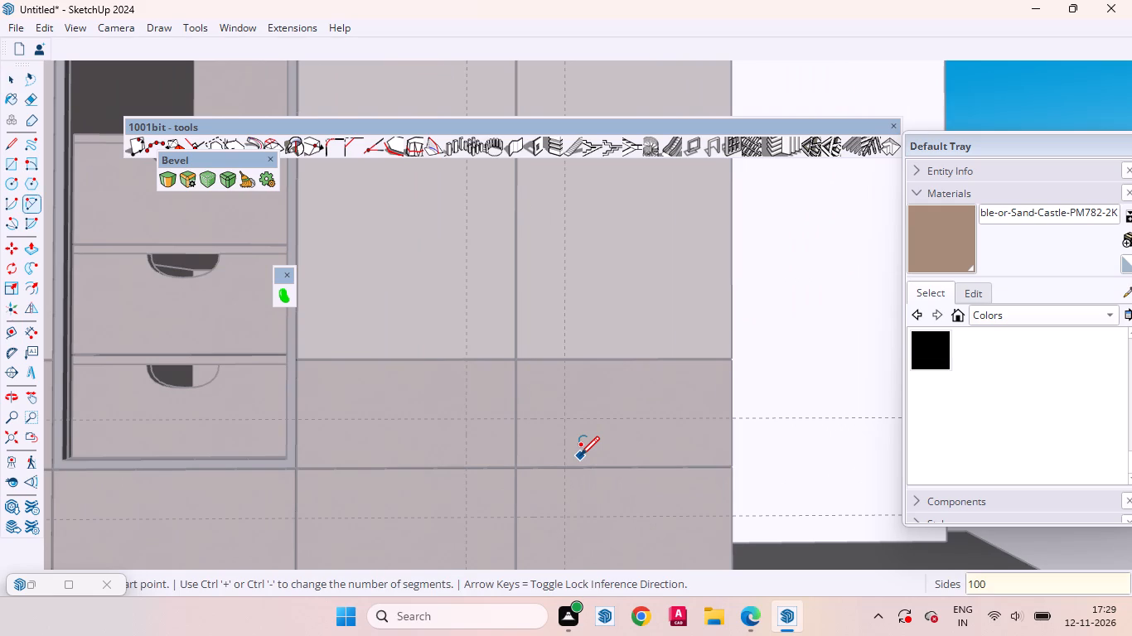
{"action": "scroll", "coordinate": [560, 456], "scroll_direction": "up", "scroll_amount": 9}
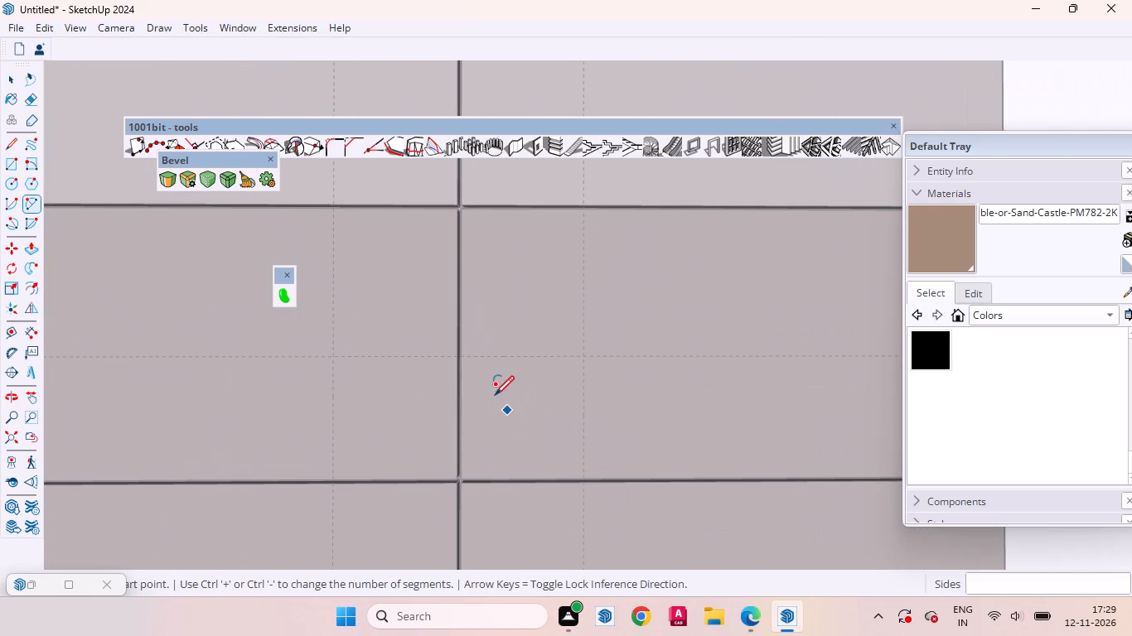
{"action": "left_click", "coordinate": [464, 358]}
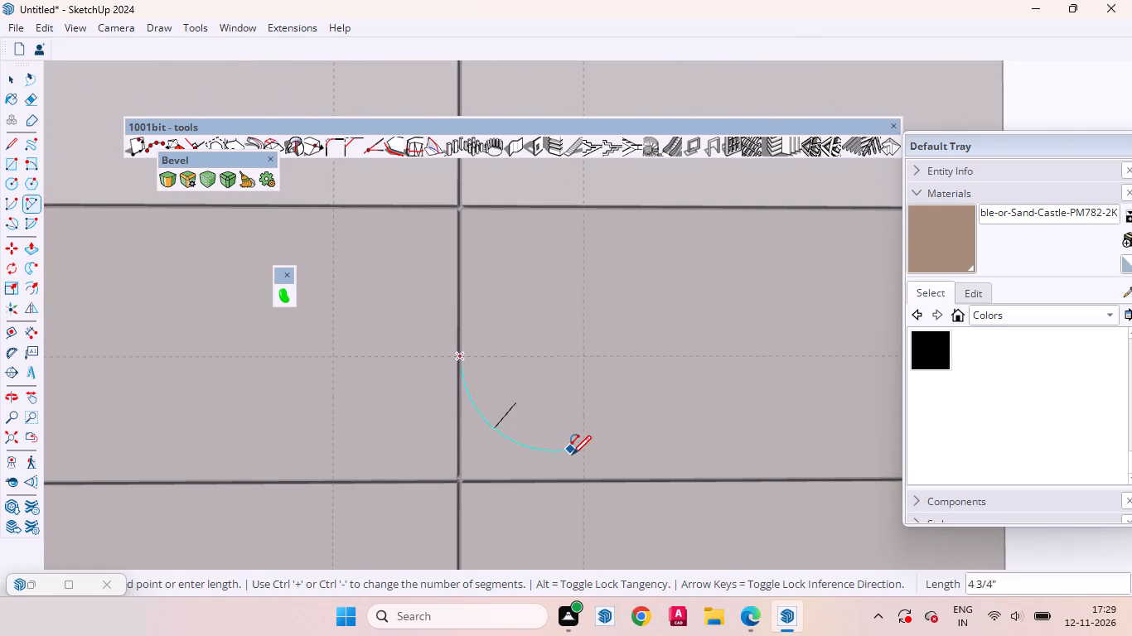
{"action": "left_click", "coordinate": [583, 479]}
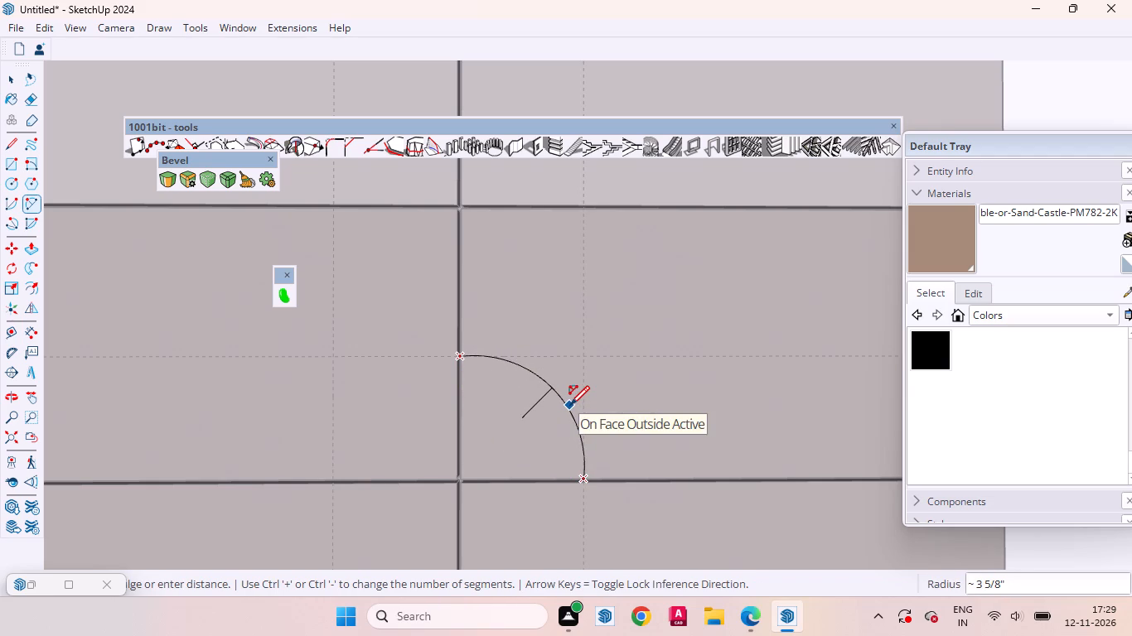
{"action": "scroll", "coordinate": [560, 403], "scroll_direction": "up", "scroll_amount": 7}
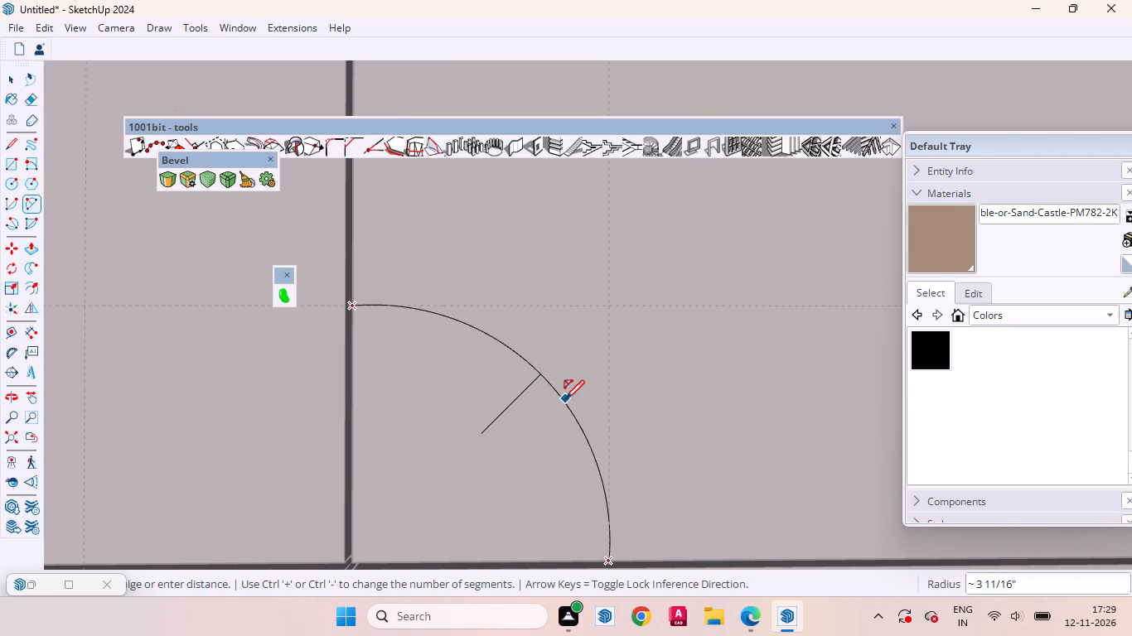
{"action": "double_click", "coordinate": [565, 400]}
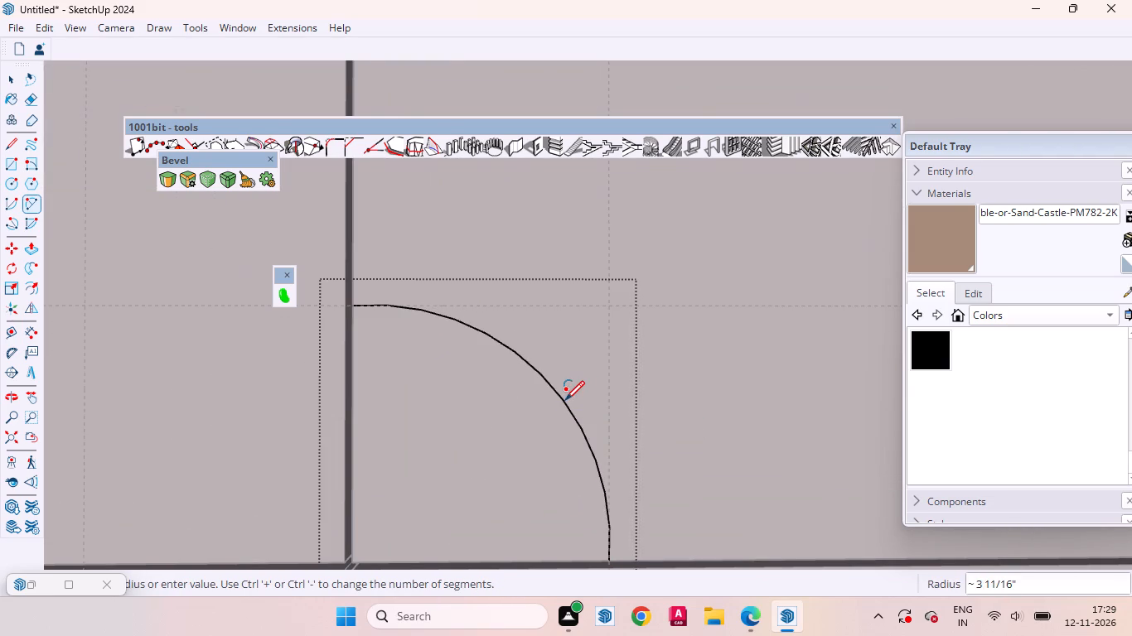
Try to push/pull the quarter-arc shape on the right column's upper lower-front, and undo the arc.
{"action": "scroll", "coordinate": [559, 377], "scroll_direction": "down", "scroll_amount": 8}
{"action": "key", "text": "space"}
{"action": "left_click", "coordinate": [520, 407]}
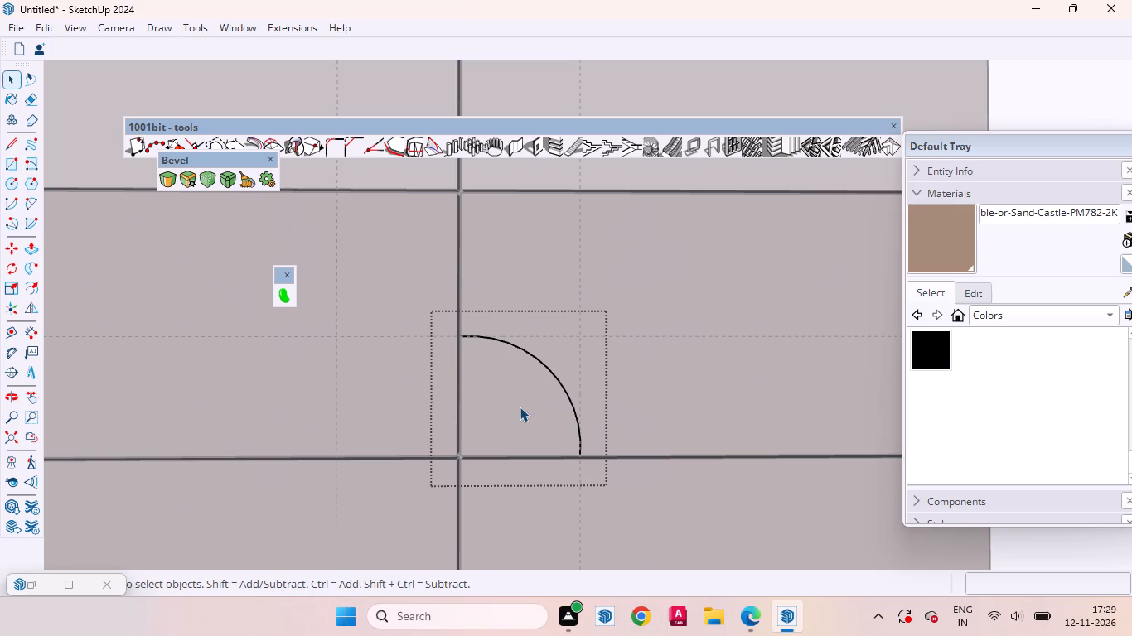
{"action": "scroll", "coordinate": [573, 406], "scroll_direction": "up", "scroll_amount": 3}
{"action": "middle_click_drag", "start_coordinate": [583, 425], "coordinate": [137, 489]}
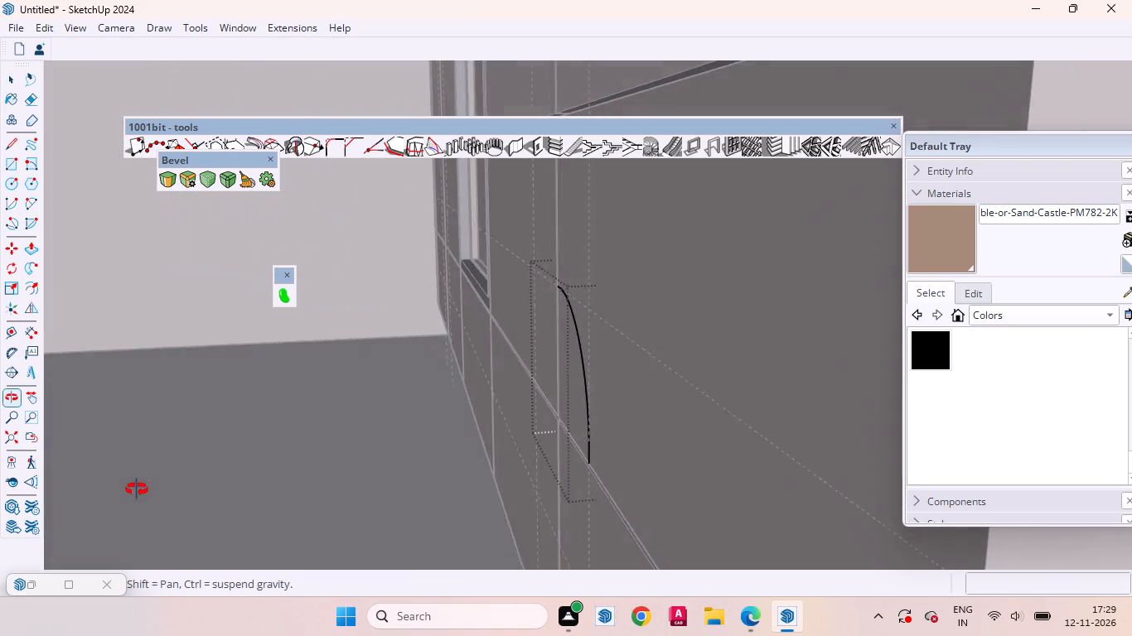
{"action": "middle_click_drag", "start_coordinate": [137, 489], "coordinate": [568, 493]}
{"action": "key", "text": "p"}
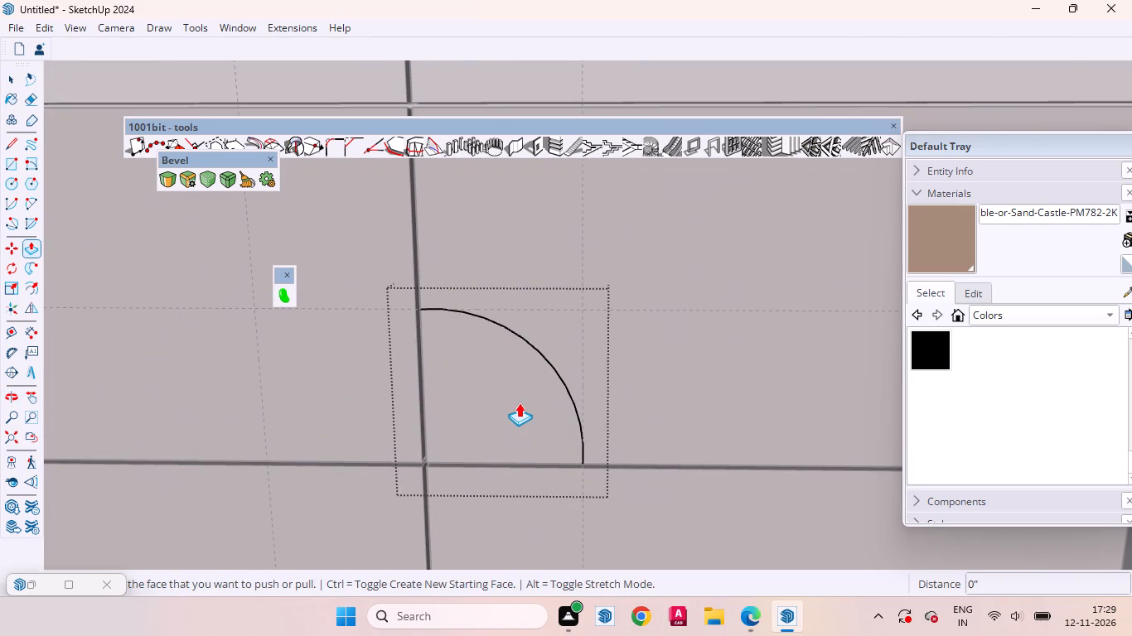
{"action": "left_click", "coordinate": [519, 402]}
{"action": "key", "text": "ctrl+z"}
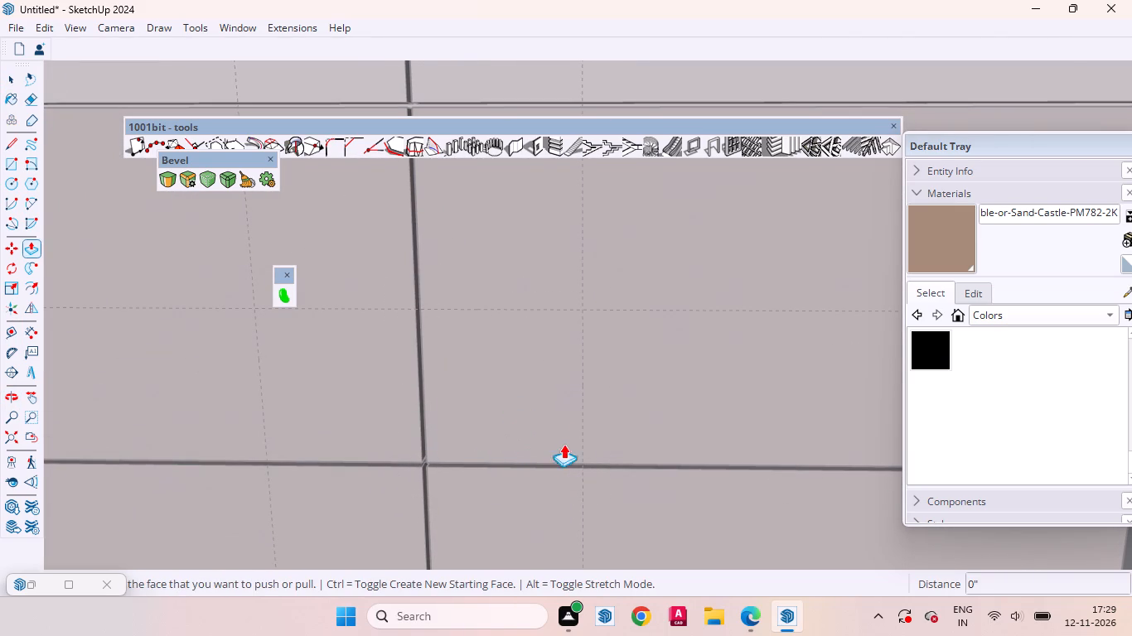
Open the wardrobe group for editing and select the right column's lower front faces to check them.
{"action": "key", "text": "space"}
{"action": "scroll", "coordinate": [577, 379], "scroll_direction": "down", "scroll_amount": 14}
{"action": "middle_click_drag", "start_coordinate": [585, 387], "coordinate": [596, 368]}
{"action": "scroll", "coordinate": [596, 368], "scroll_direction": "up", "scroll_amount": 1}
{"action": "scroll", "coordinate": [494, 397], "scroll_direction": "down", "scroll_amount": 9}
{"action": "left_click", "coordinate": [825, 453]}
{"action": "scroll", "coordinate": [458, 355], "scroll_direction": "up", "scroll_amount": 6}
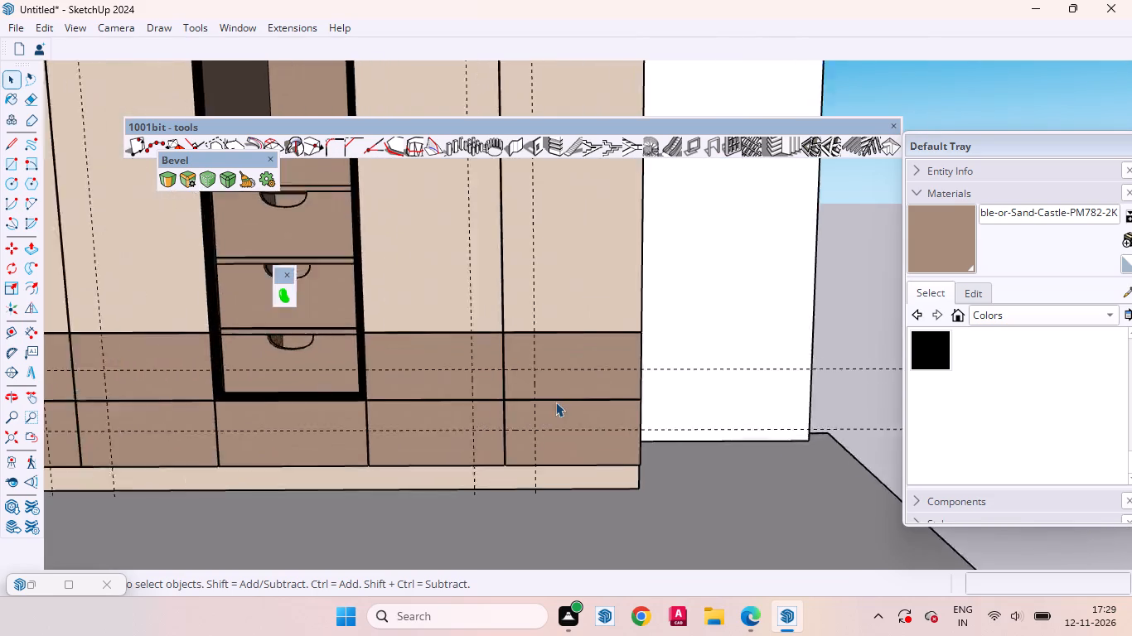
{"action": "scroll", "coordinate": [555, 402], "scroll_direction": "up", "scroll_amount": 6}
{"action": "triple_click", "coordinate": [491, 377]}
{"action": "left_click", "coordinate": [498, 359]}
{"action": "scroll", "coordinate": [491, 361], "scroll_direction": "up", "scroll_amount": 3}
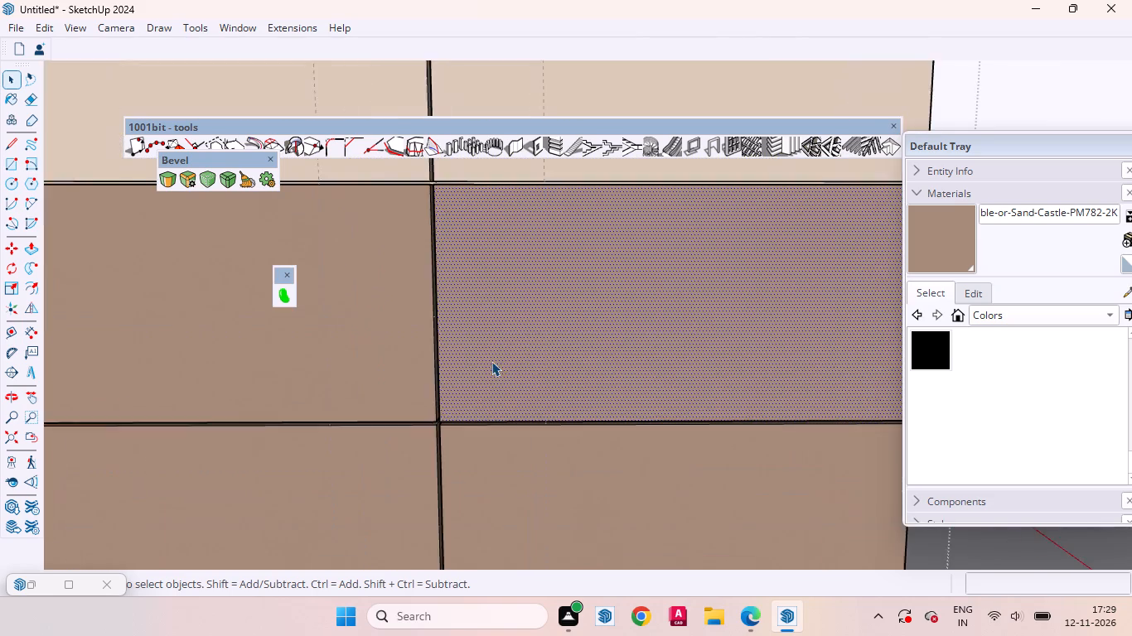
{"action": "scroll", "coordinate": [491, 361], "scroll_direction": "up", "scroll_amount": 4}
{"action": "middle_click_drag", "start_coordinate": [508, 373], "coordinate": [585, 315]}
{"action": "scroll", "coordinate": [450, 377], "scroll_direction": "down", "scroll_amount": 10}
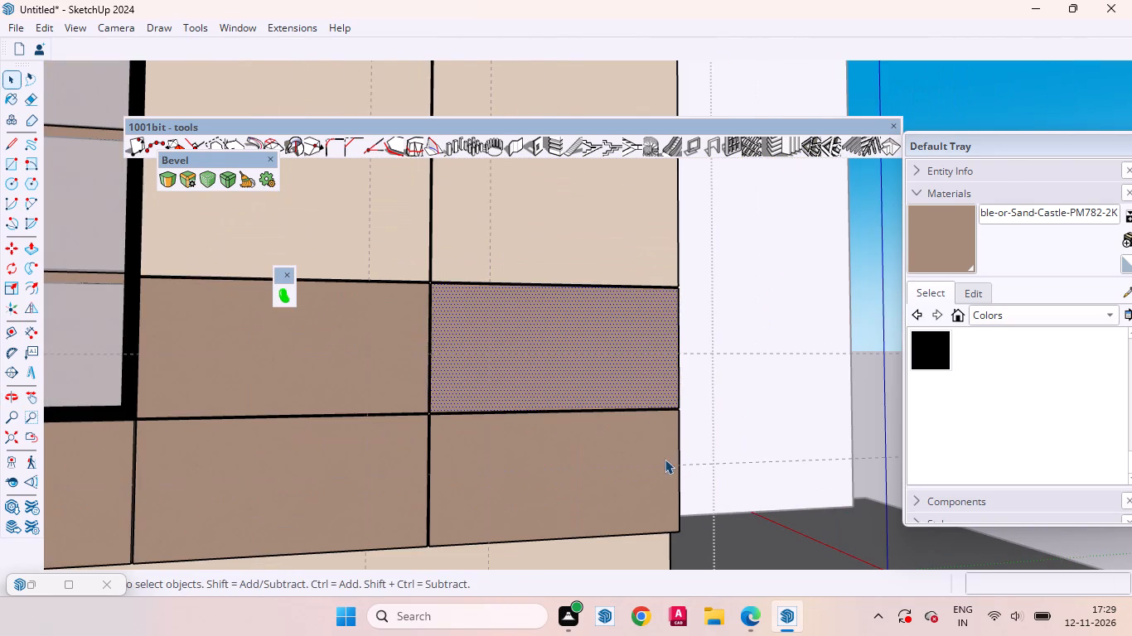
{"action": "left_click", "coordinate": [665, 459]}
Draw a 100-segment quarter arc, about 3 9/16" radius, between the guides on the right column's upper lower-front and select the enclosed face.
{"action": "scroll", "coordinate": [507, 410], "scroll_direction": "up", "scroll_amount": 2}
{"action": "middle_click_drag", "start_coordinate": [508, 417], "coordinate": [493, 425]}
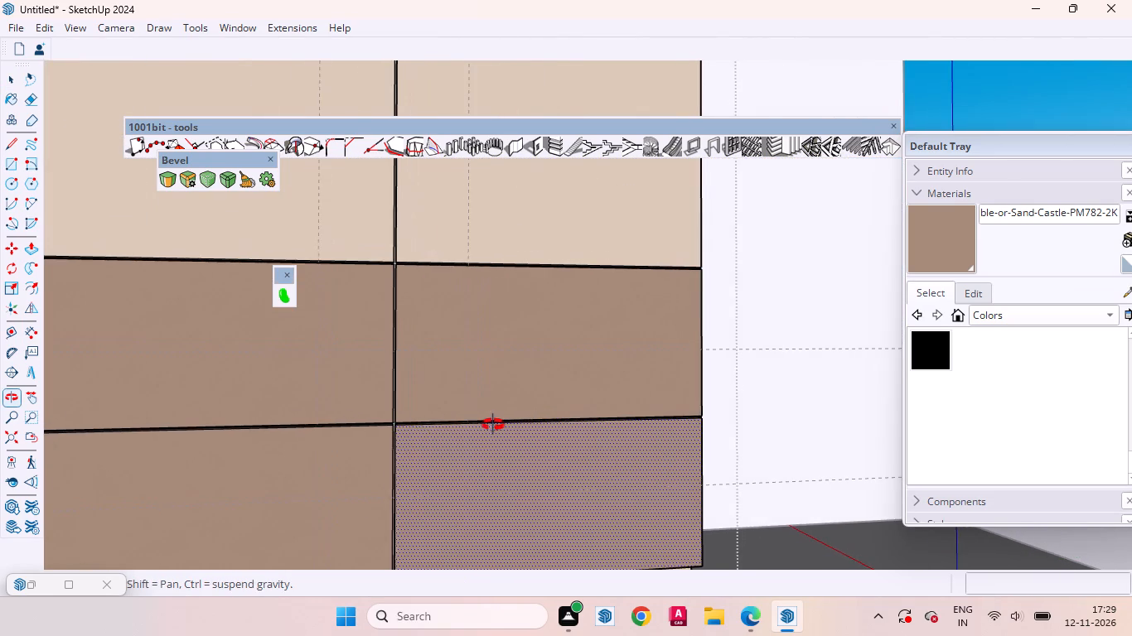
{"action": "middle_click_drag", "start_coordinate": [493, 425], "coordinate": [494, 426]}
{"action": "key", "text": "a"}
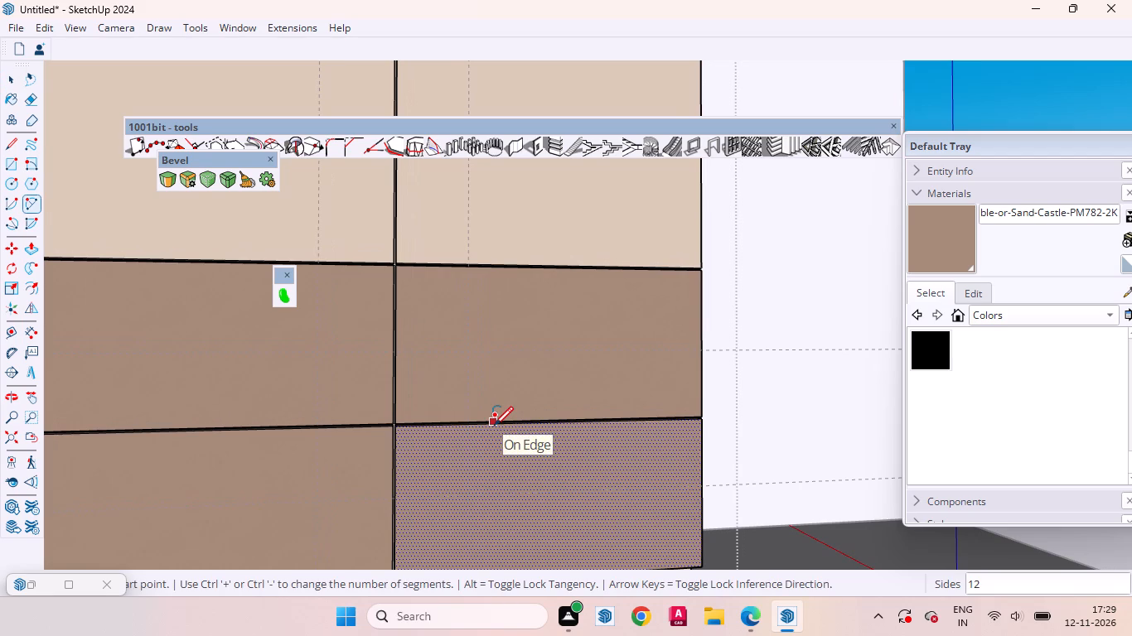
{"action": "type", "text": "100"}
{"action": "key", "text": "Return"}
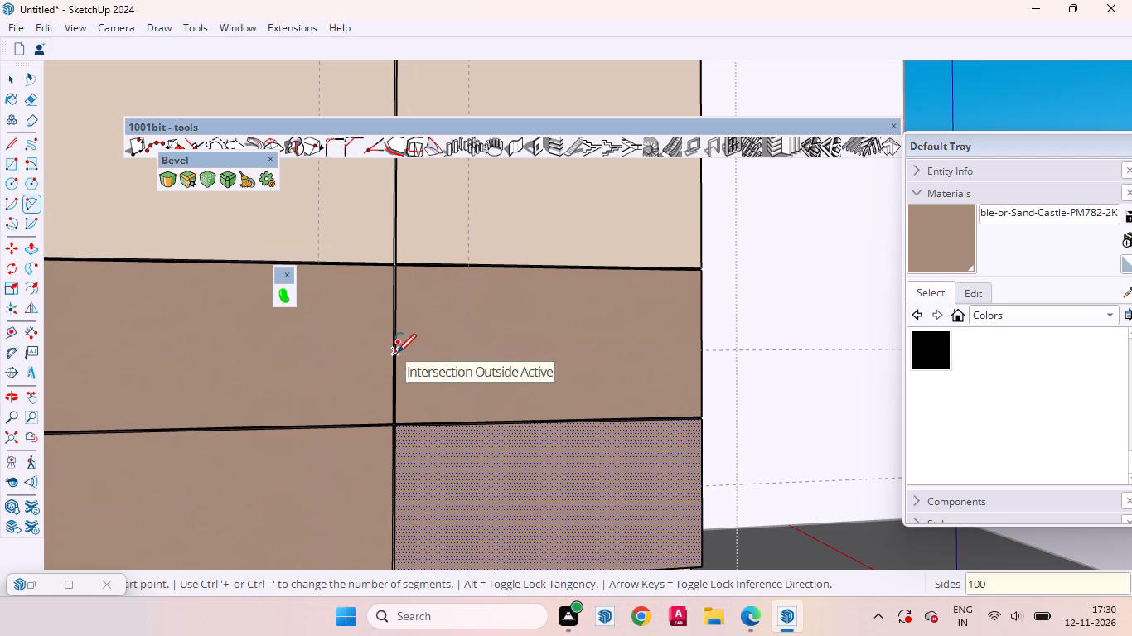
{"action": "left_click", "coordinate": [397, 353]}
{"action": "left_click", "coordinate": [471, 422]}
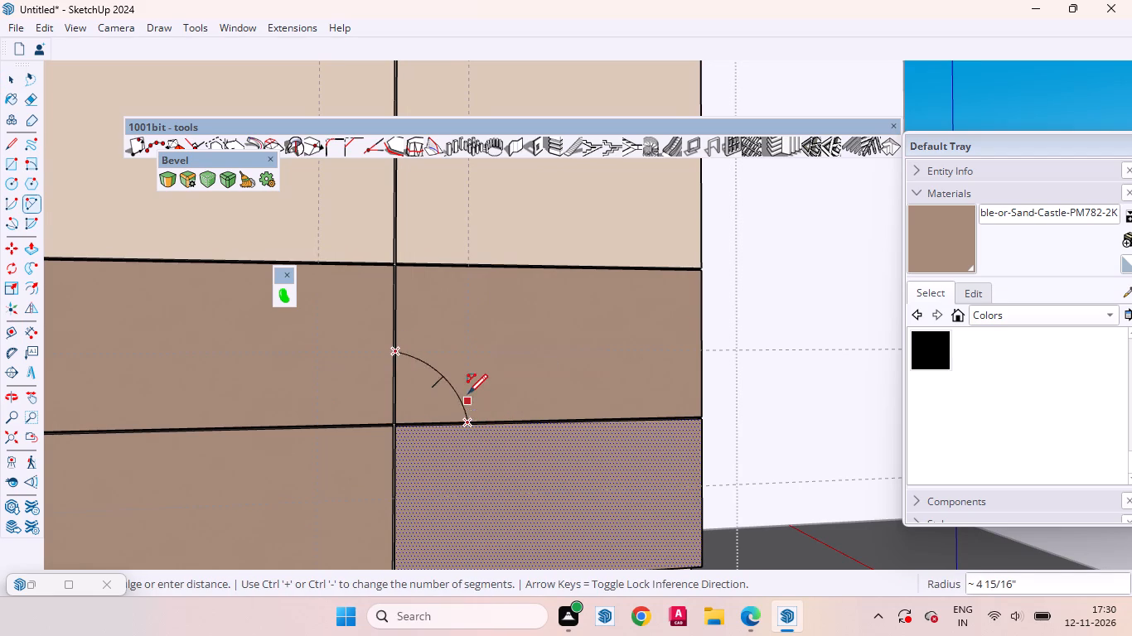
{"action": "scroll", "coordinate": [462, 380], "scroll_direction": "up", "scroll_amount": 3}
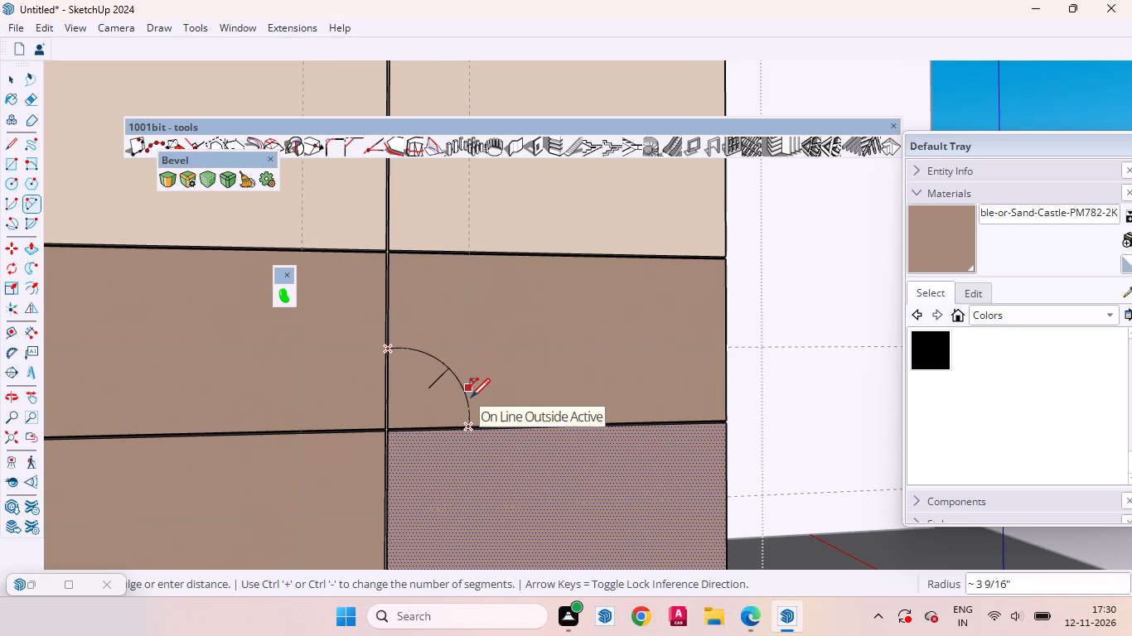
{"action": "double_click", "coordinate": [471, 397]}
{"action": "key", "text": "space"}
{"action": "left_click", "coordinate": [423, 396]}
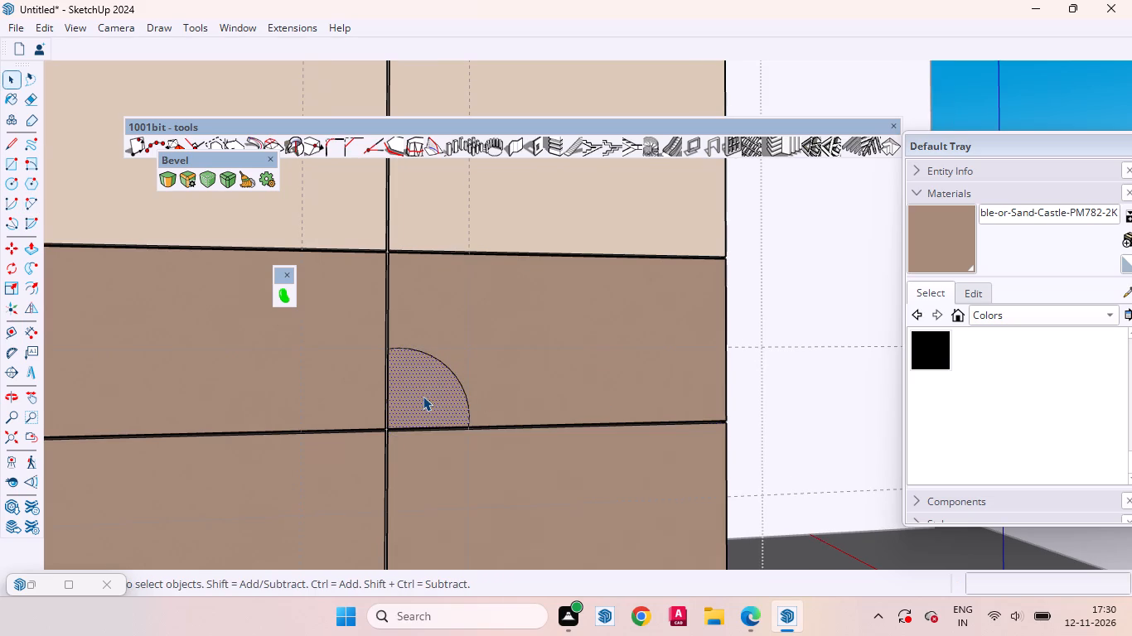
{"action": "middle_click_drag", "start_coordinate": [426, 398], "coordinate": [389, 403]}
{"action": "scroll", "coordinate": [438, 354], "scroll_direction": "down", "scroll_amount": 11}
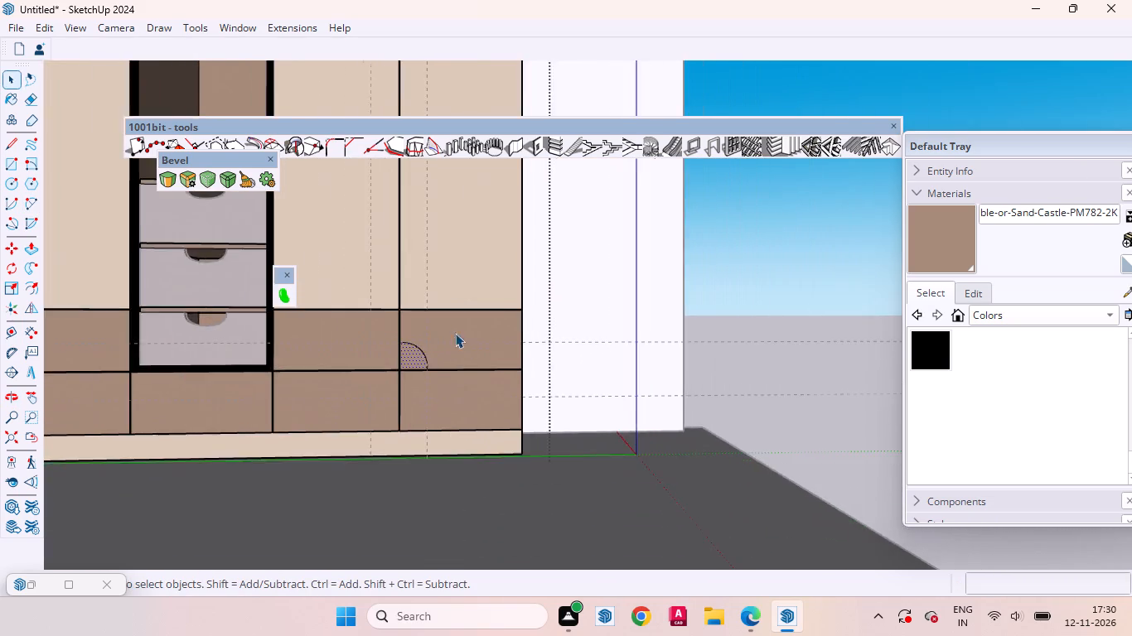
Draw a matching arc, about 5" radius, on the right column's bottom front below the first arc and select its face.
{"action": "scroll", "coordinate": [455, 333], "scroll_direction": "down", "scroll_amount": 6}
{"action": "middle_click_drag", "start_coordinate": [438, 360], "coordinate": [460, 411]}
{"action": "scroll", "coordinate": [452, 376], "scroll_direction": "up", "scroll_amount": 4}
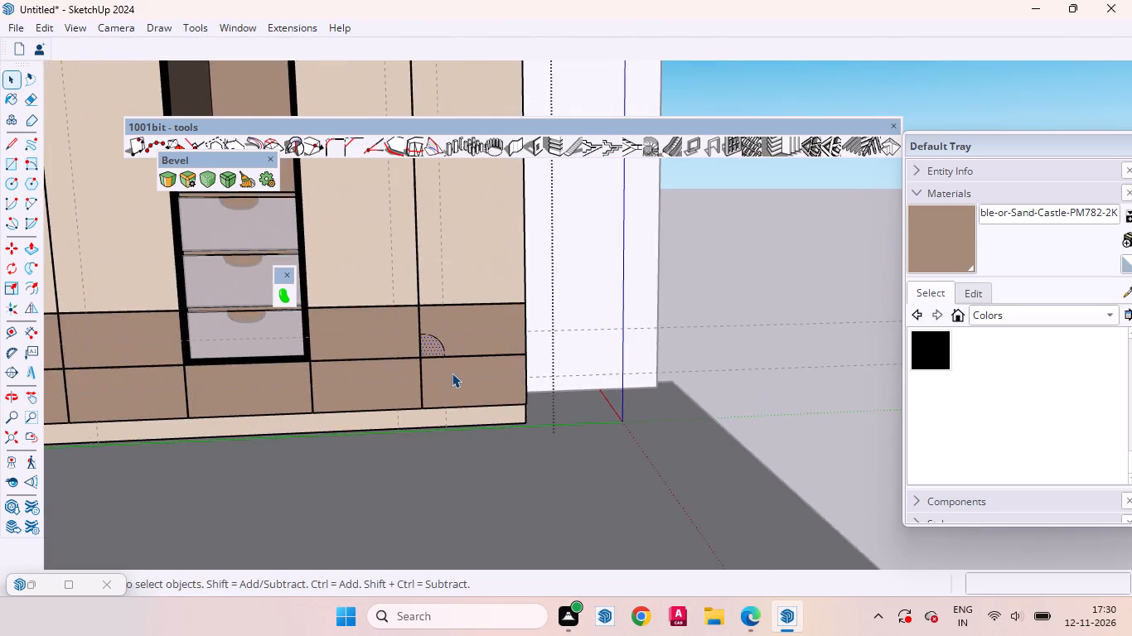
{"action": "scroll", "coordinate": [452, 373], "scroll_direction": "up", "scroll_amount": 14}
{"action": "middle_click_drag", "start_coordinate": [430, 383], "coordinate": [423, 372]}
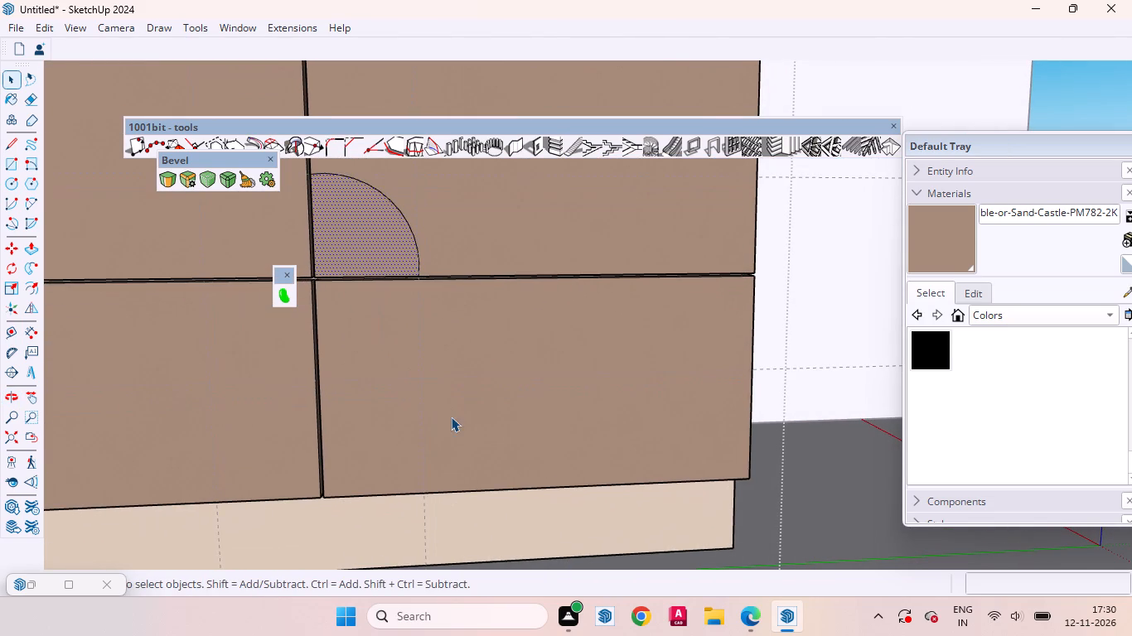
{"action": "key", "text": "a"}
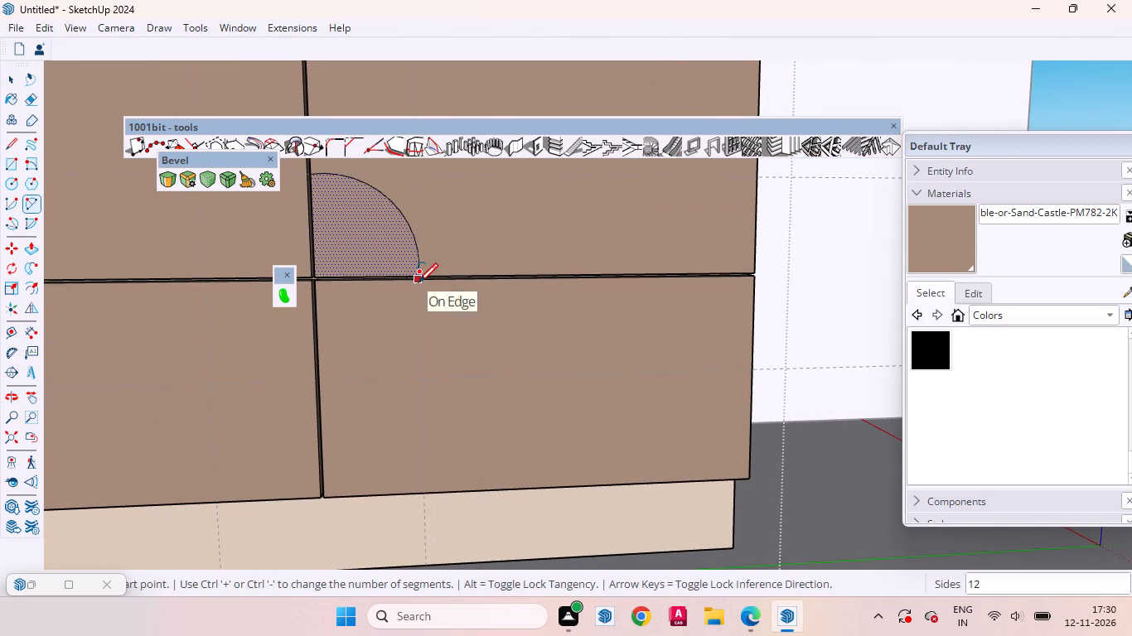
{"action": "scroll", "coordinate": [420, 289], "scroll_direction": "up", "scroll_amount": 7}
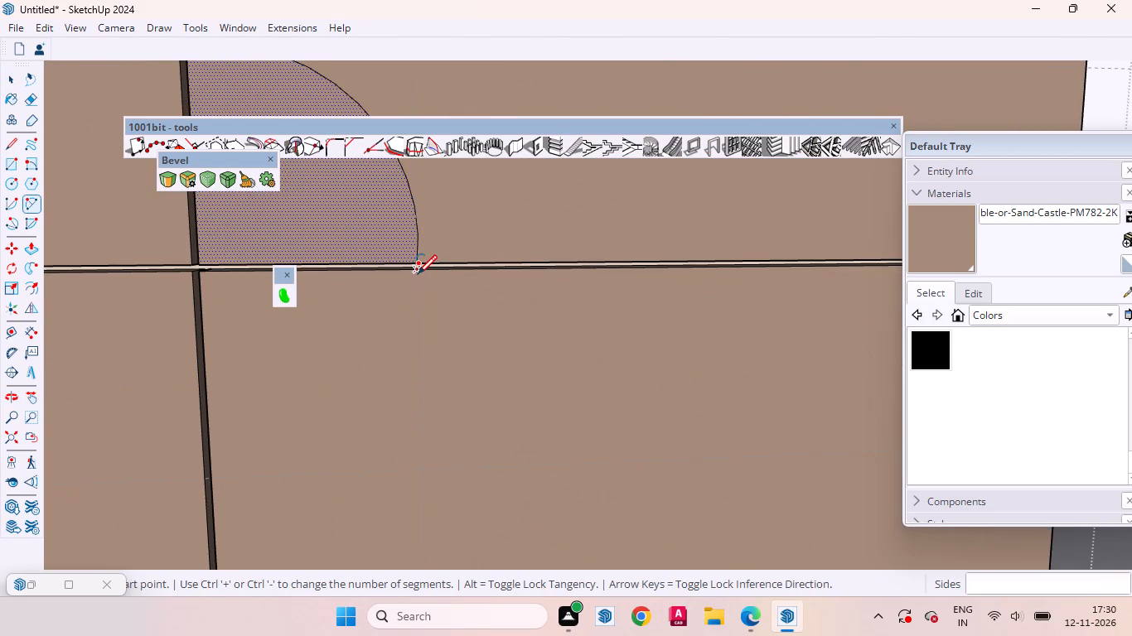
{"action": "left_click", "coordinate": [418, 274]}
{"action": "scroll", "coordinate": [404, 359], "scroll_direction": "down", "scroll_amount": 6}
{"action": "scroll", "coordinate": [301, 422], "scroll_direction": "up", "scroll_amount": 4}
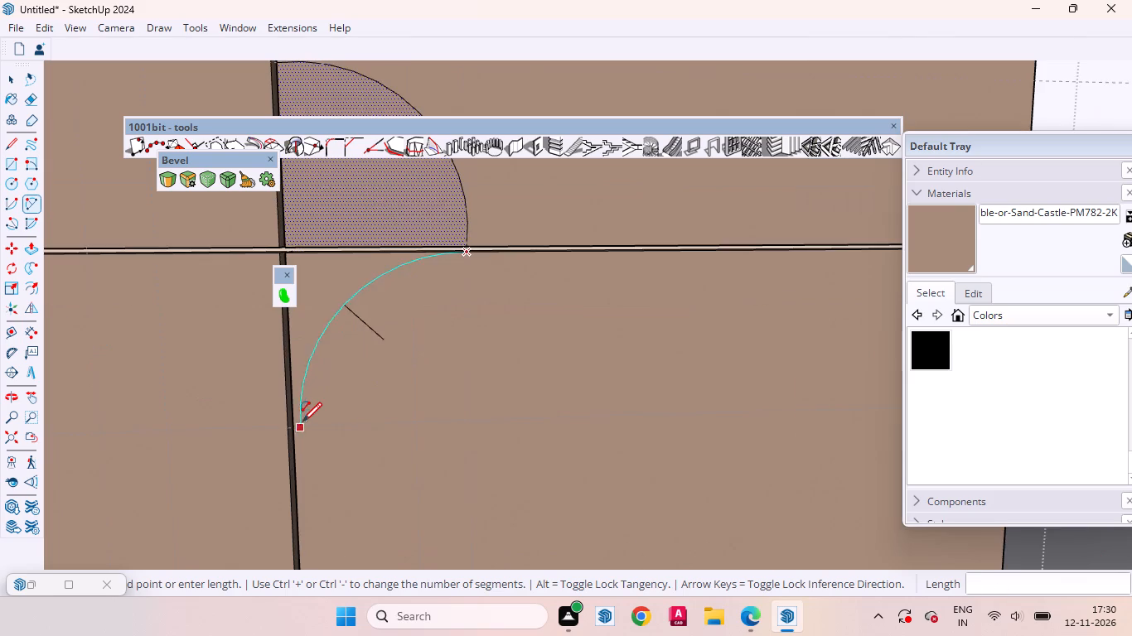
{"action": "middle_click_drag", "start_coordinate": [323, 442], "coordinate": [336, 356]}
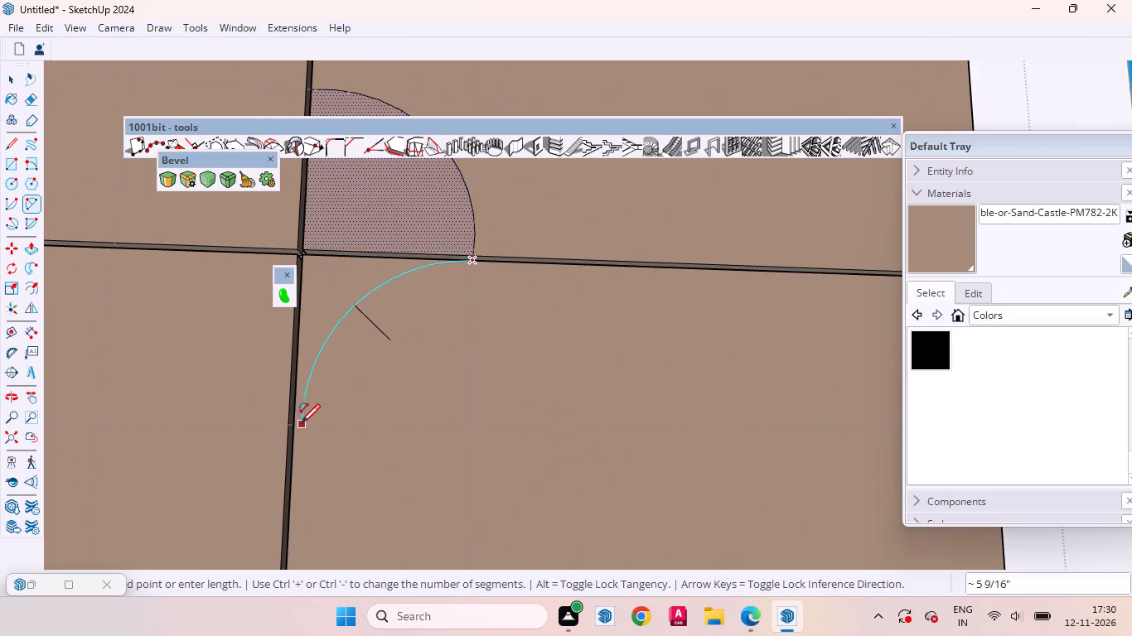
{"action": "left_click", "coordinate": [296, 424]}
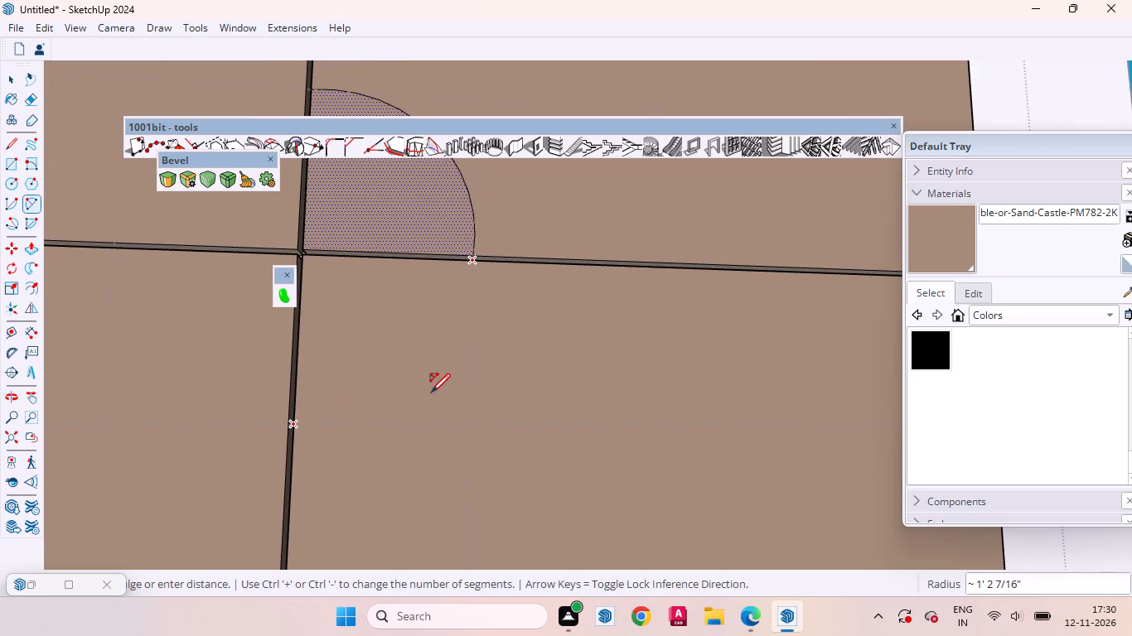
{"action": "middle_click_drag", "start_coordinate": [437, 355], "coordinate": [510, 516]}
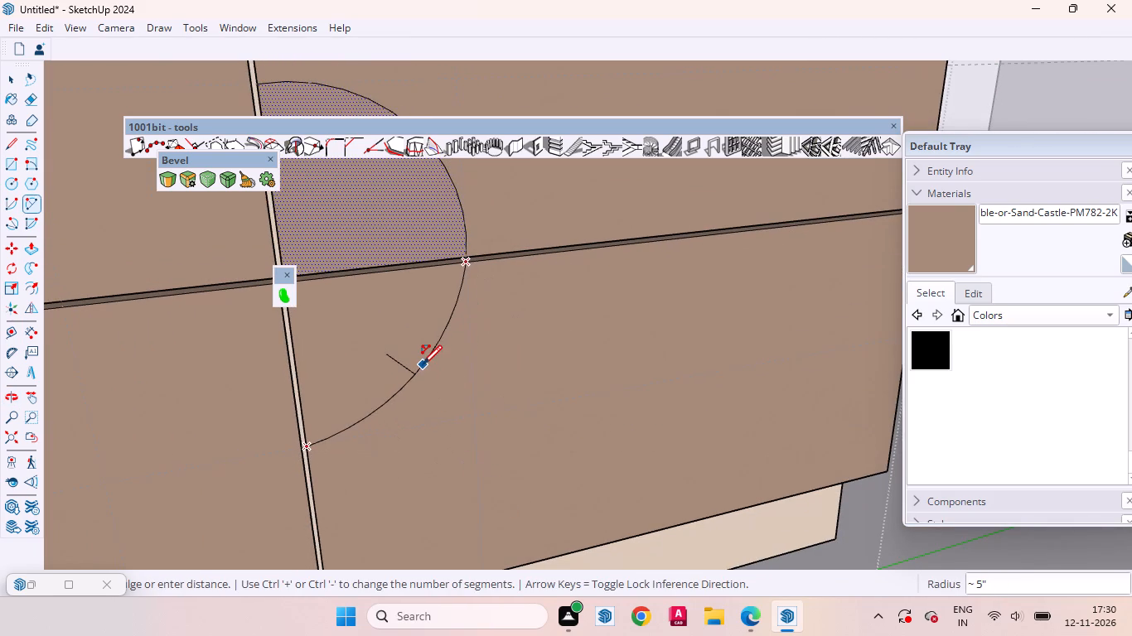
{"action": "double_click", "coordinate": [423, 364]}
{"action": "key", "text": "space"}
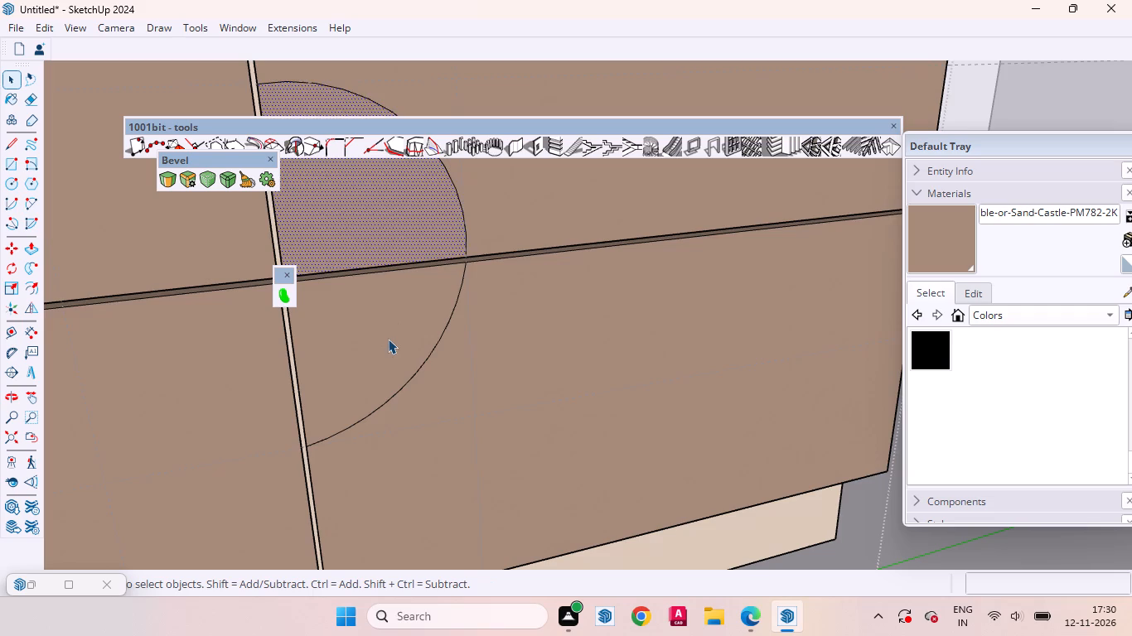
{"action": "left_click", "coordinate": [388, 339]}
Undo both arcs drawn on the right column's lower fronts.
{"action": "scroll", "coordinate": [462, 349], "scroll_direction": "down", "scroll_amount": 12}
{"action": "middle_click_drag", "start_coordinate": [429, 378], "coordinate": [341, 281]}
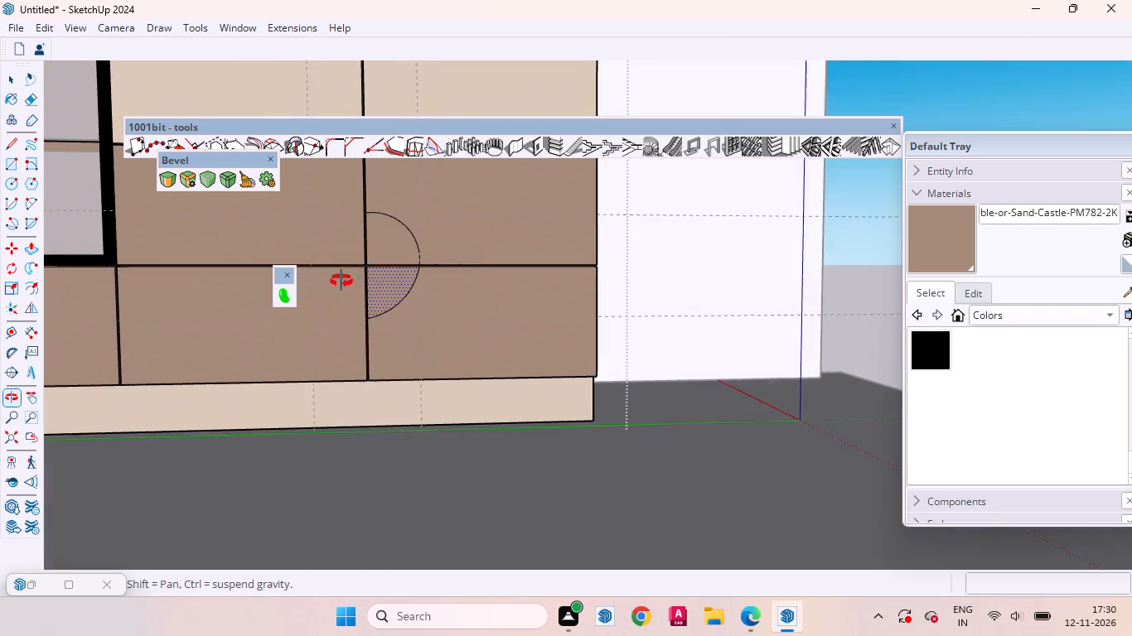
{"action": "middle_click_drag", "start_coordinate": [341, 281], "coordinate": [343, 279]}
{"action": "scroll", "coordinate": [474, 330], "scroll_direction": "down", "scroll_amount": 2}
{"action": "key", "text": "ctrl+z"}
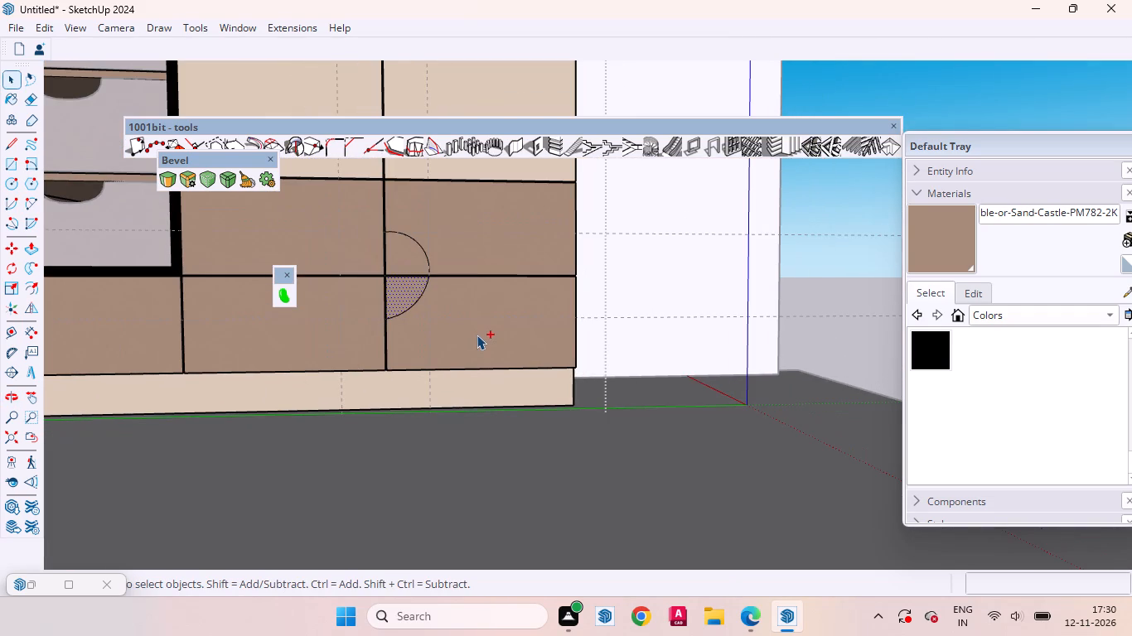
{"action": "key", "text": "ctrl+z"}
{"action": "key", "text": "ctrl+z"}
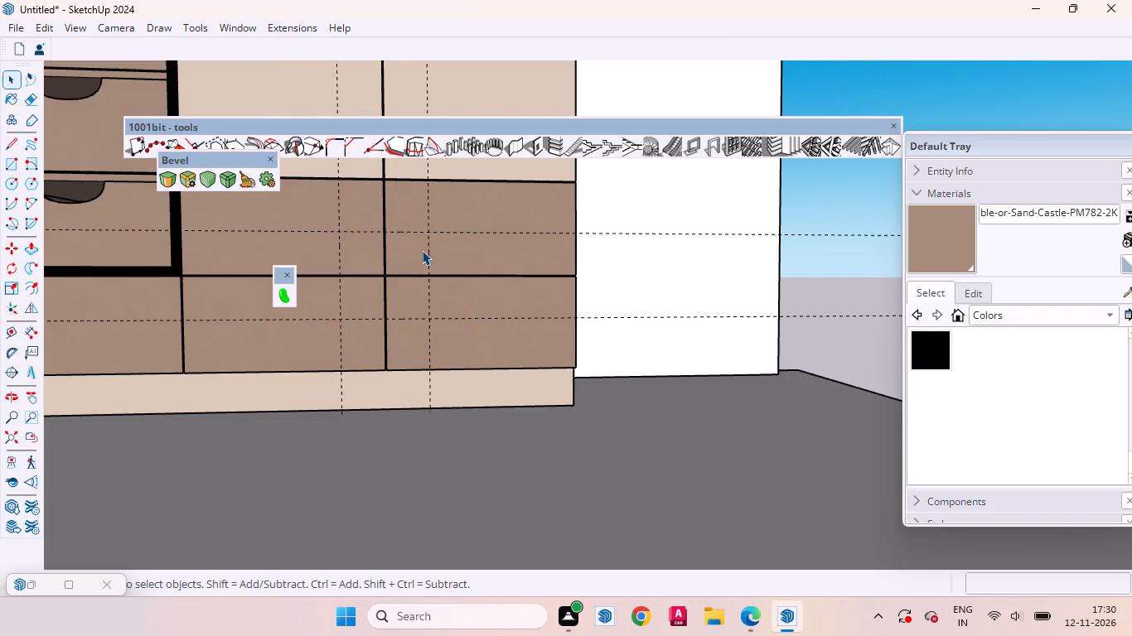
Reopen the wardrobe group for editing near the right-hand lower fronts' junction.
{"action": "scroll", "coordinate": [491, 350], "scroll_direction": "down", "scroll_amount": 2}
{"action": "scroll", "coordinate": [502, 354], "scroll_direction": "up", "scroll_amount": 1}
{"action": "left_click", "coordinate": [423, 307]}
{"action": "double_click", "coordinate": [417, 305]}
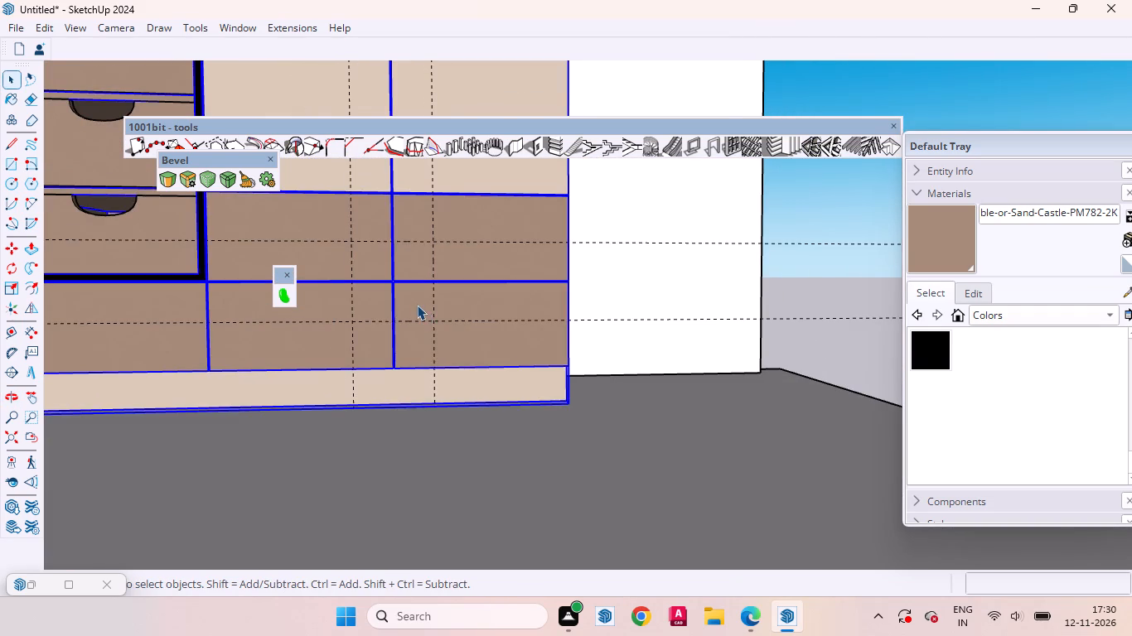
{"action": "left_click", "coordinate": [414, 305]}
{"action": "scroll", "coordinate": [453, 376], "scroll_direction": "down", "scroll_amount": 7}
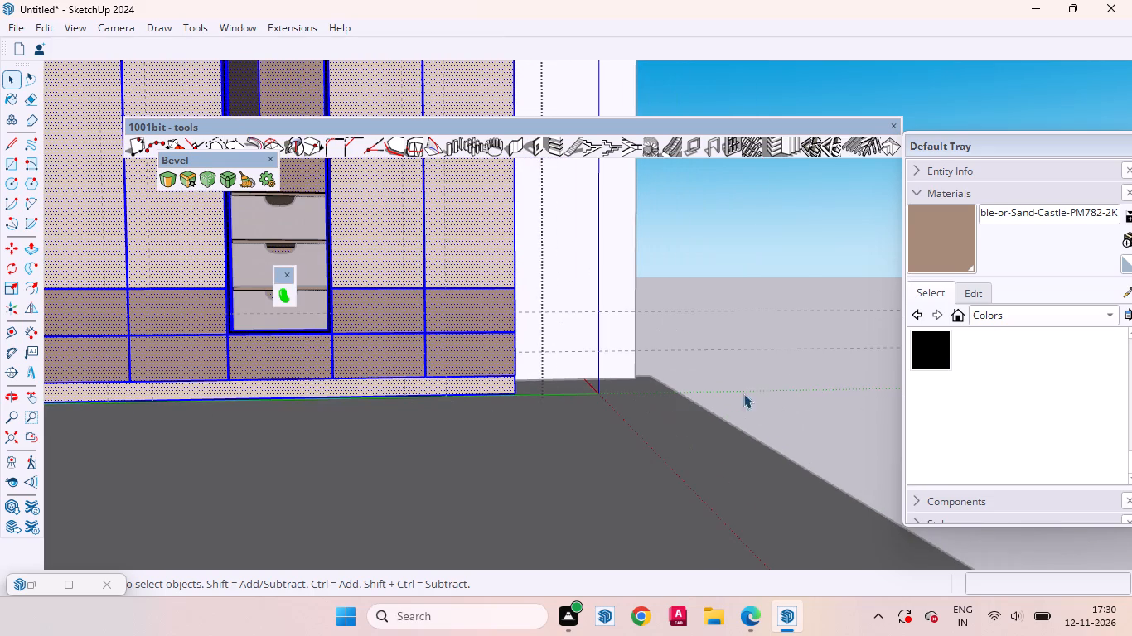
{"action": "left_click", "coordinate": [784, 388]}
{"action": "scroll", "coordinate": [354, 306], "scroll_direction": "up", "scroll_amount": 6}
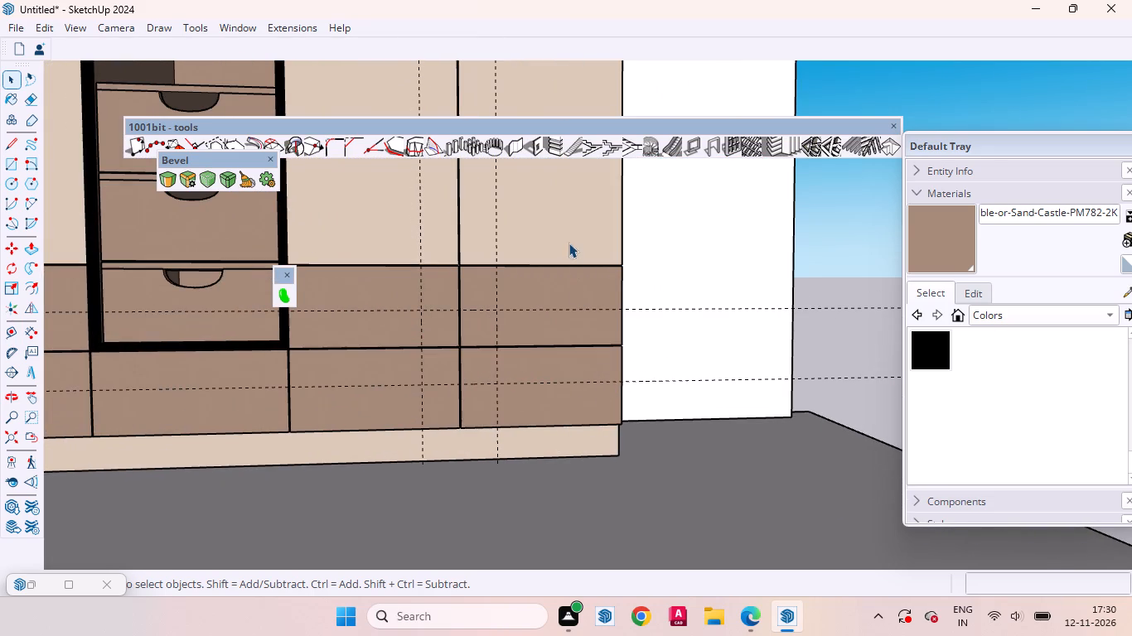
{"action": "left_click", "coordinate": [568, 243]}
{"action": "double_click", "coordinate": [563, 221]}
{"action": "scroll", "coordinate": [482, 353], "scroll_direction": "up", "scroll_amount": 5}
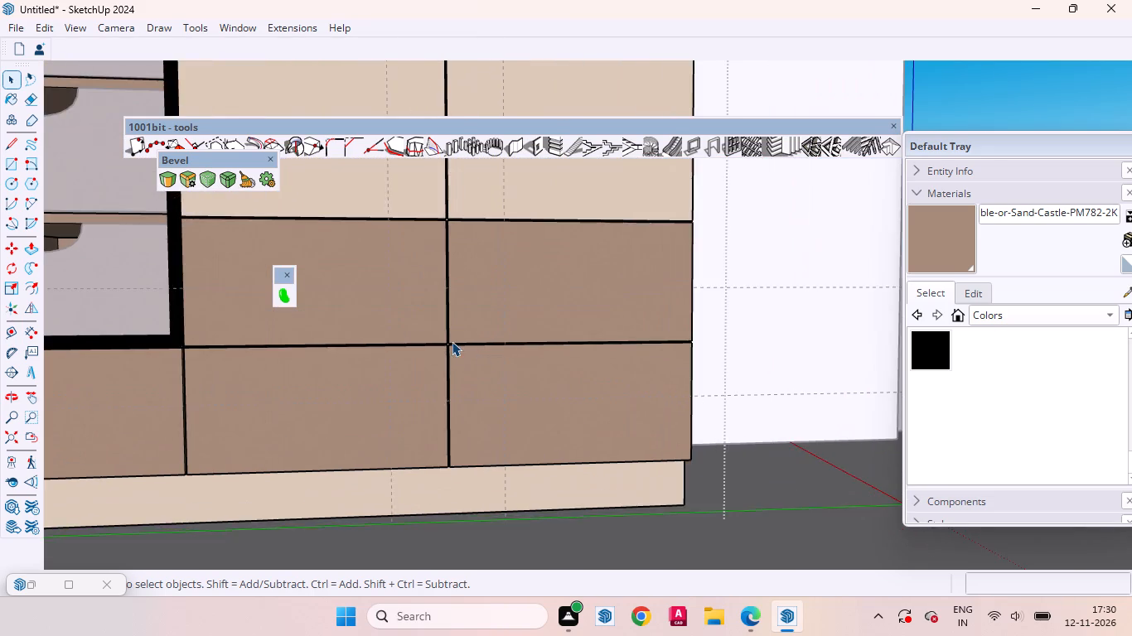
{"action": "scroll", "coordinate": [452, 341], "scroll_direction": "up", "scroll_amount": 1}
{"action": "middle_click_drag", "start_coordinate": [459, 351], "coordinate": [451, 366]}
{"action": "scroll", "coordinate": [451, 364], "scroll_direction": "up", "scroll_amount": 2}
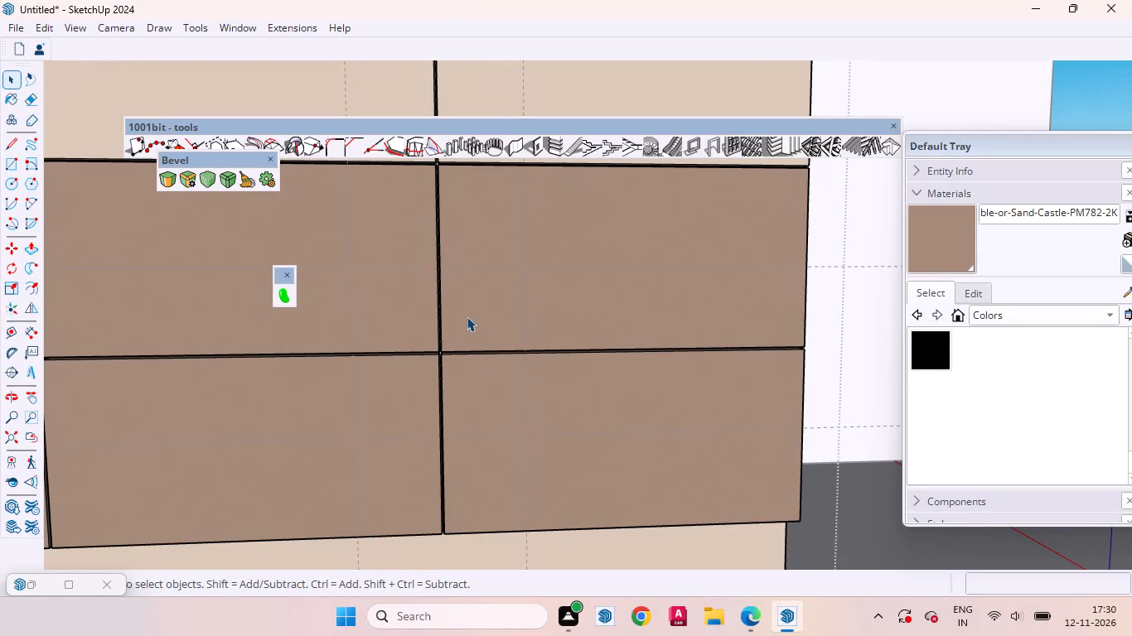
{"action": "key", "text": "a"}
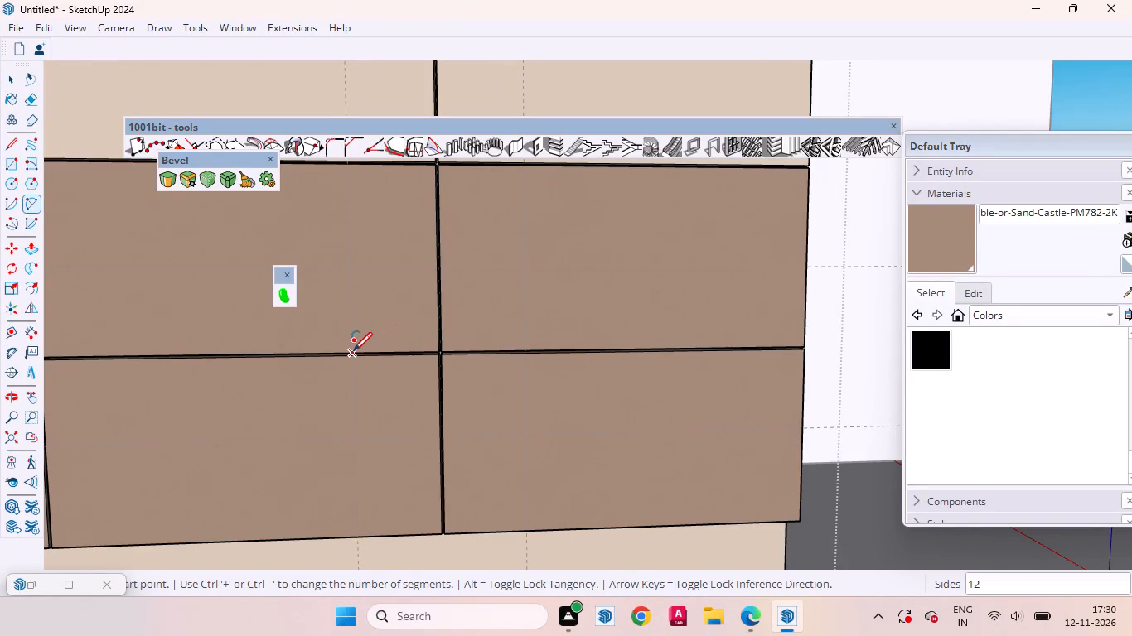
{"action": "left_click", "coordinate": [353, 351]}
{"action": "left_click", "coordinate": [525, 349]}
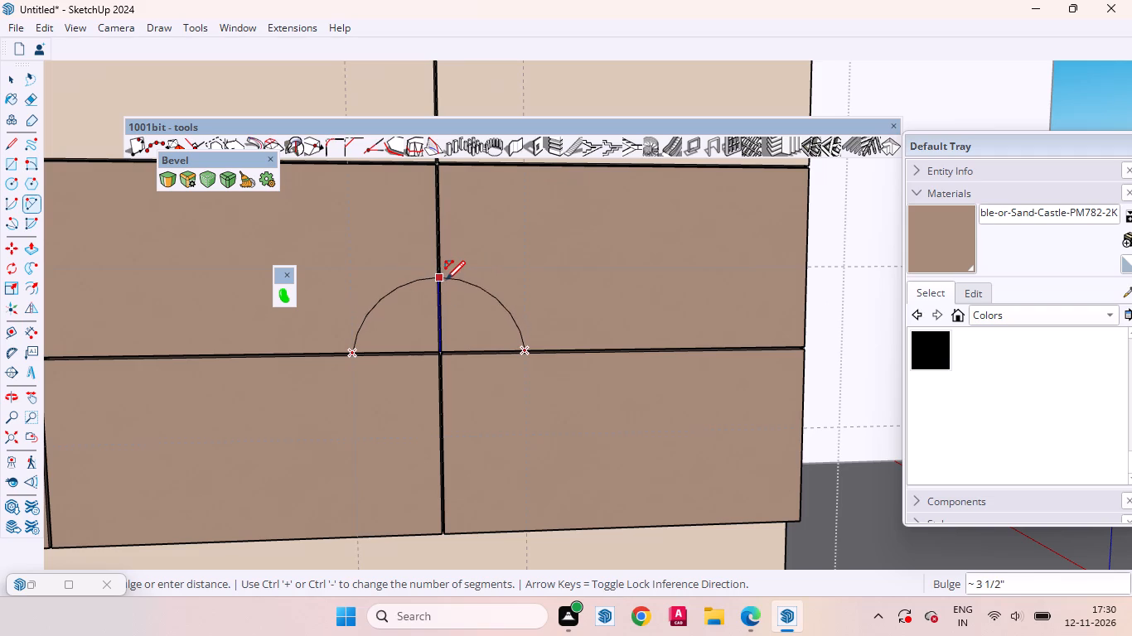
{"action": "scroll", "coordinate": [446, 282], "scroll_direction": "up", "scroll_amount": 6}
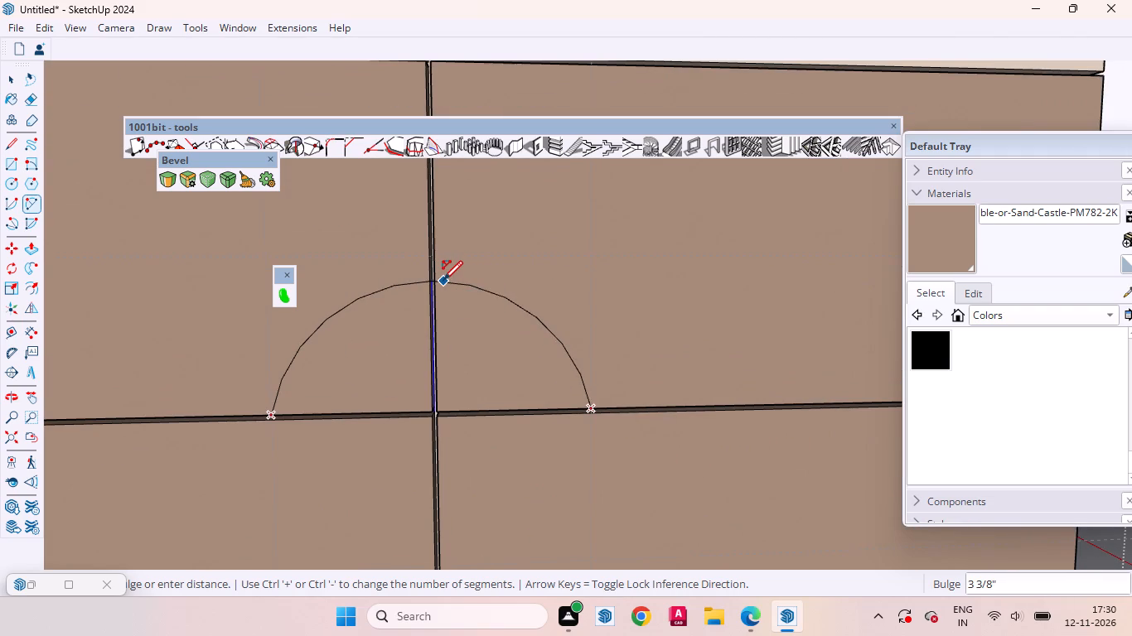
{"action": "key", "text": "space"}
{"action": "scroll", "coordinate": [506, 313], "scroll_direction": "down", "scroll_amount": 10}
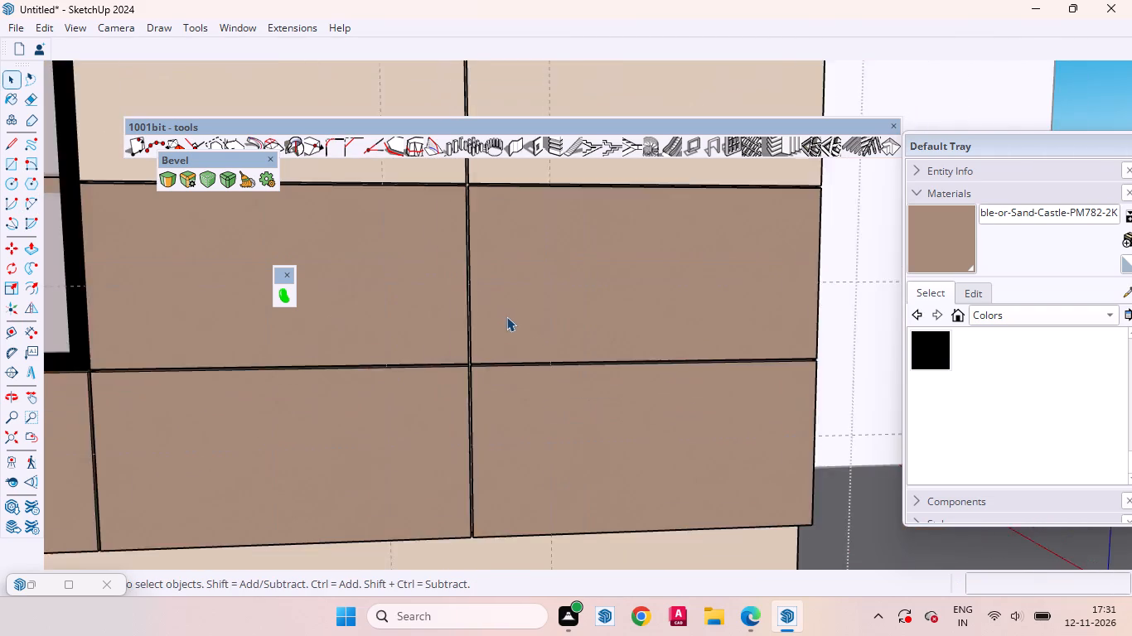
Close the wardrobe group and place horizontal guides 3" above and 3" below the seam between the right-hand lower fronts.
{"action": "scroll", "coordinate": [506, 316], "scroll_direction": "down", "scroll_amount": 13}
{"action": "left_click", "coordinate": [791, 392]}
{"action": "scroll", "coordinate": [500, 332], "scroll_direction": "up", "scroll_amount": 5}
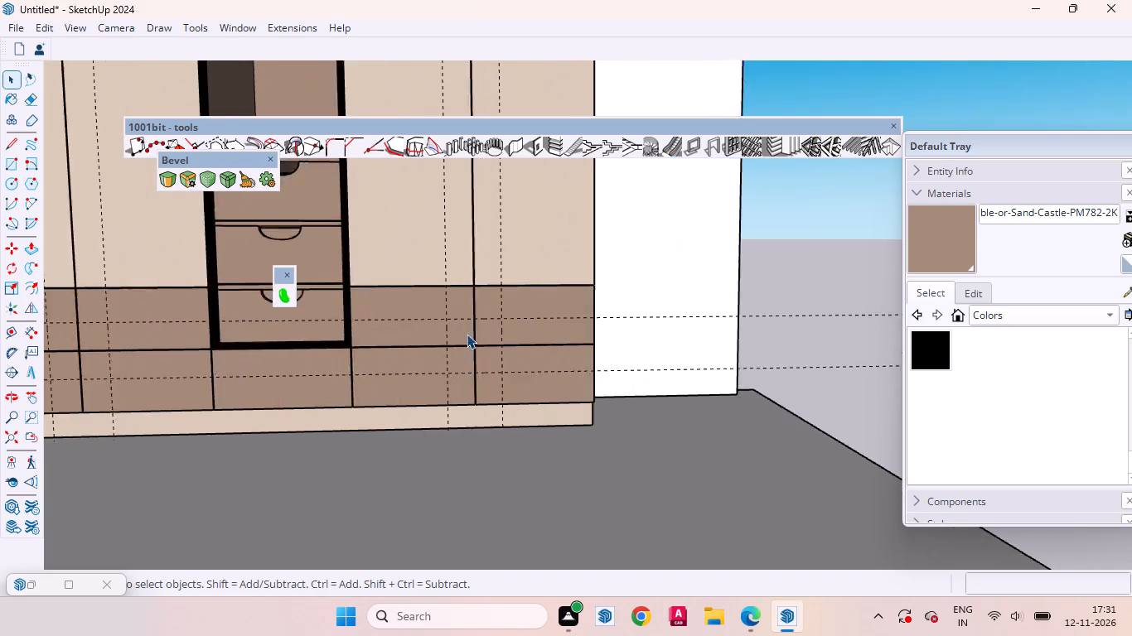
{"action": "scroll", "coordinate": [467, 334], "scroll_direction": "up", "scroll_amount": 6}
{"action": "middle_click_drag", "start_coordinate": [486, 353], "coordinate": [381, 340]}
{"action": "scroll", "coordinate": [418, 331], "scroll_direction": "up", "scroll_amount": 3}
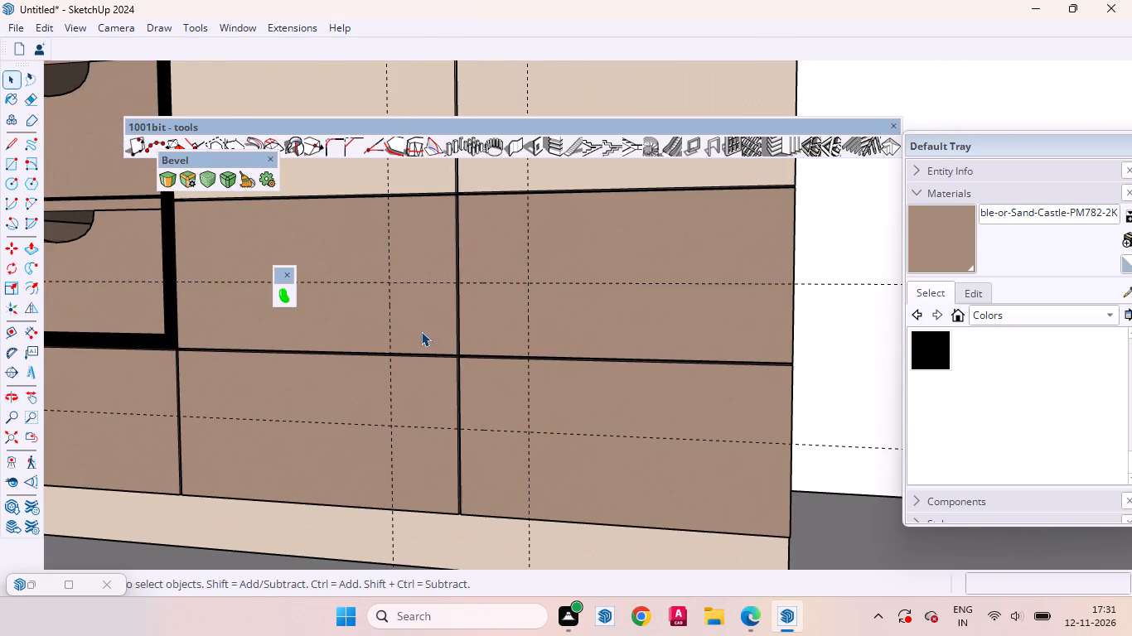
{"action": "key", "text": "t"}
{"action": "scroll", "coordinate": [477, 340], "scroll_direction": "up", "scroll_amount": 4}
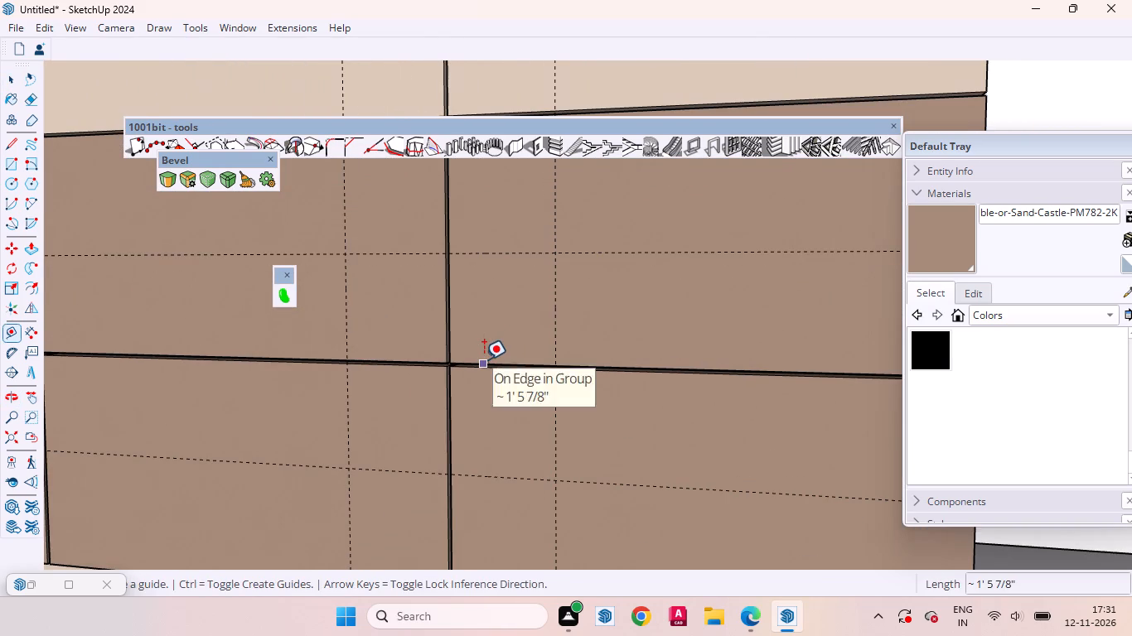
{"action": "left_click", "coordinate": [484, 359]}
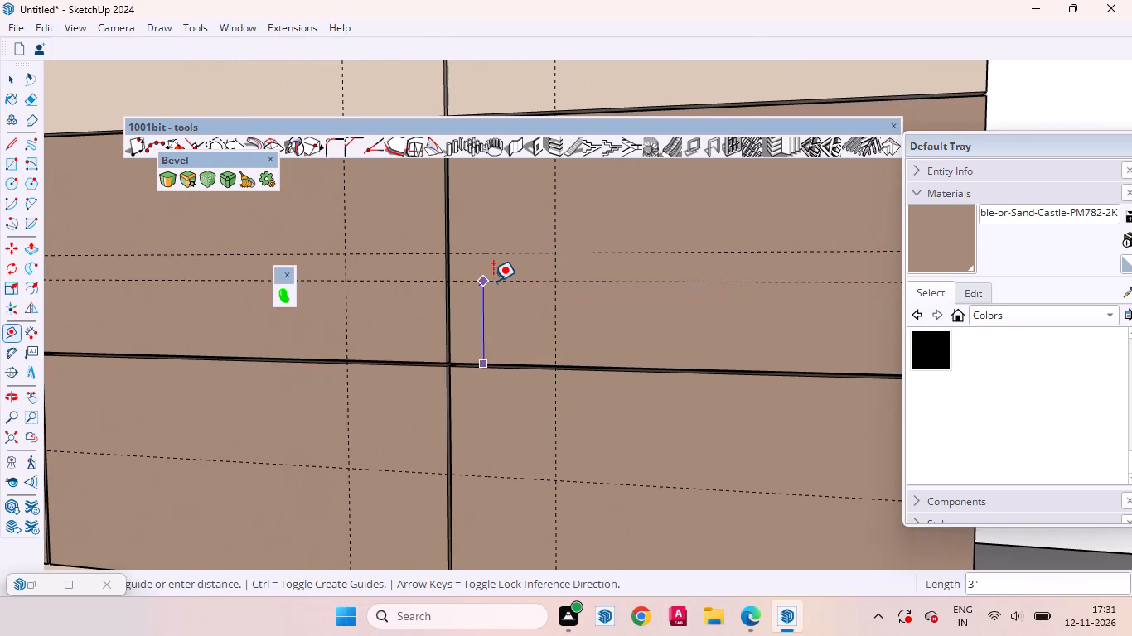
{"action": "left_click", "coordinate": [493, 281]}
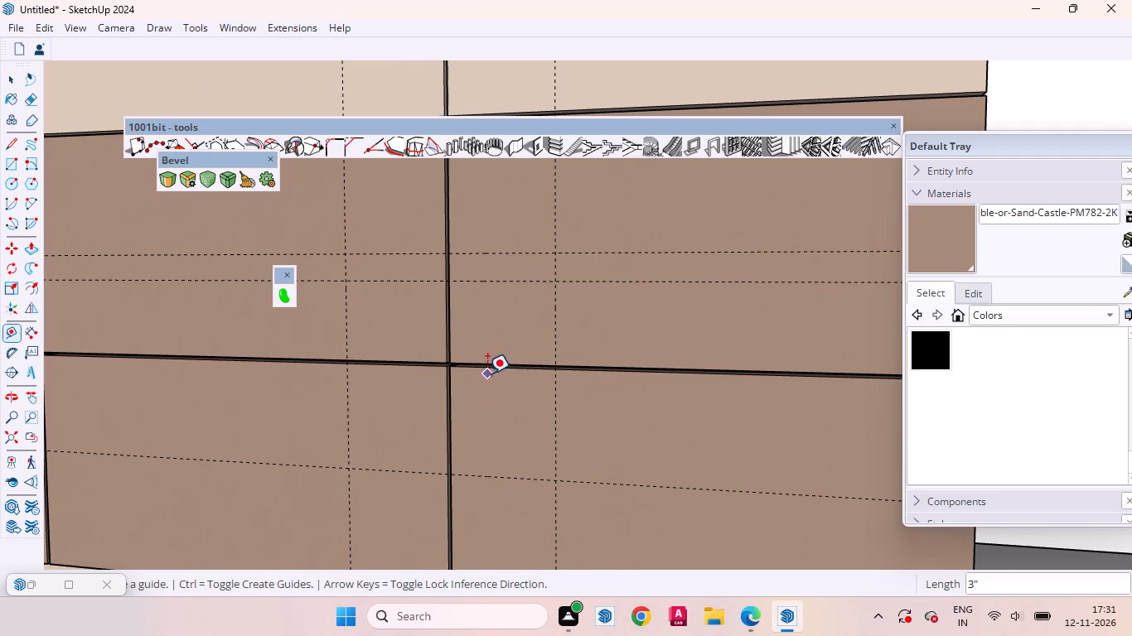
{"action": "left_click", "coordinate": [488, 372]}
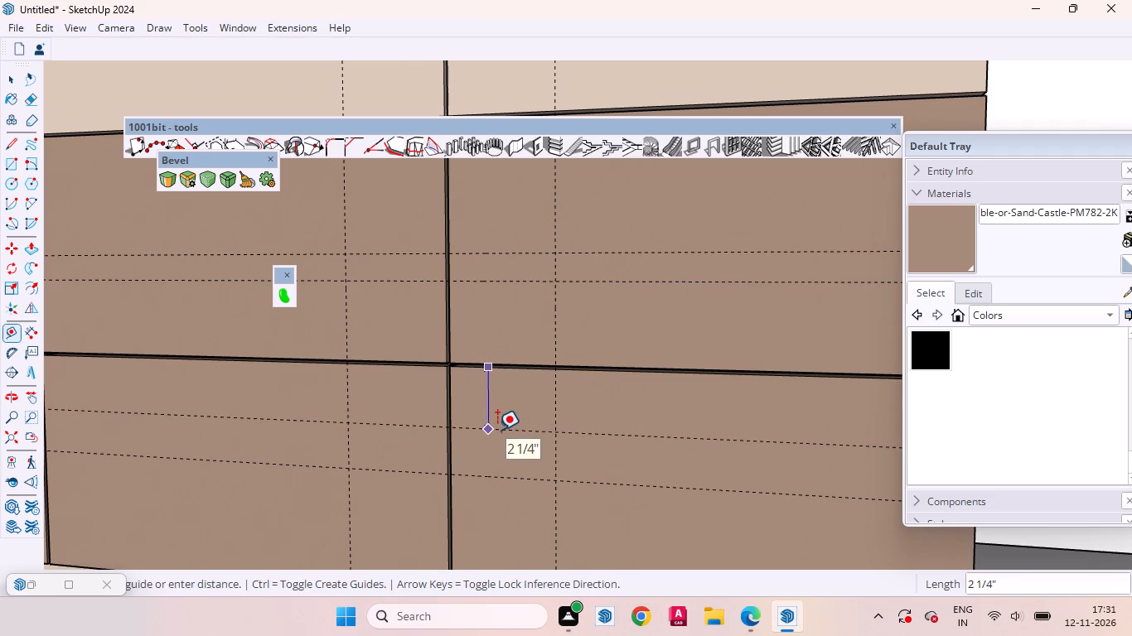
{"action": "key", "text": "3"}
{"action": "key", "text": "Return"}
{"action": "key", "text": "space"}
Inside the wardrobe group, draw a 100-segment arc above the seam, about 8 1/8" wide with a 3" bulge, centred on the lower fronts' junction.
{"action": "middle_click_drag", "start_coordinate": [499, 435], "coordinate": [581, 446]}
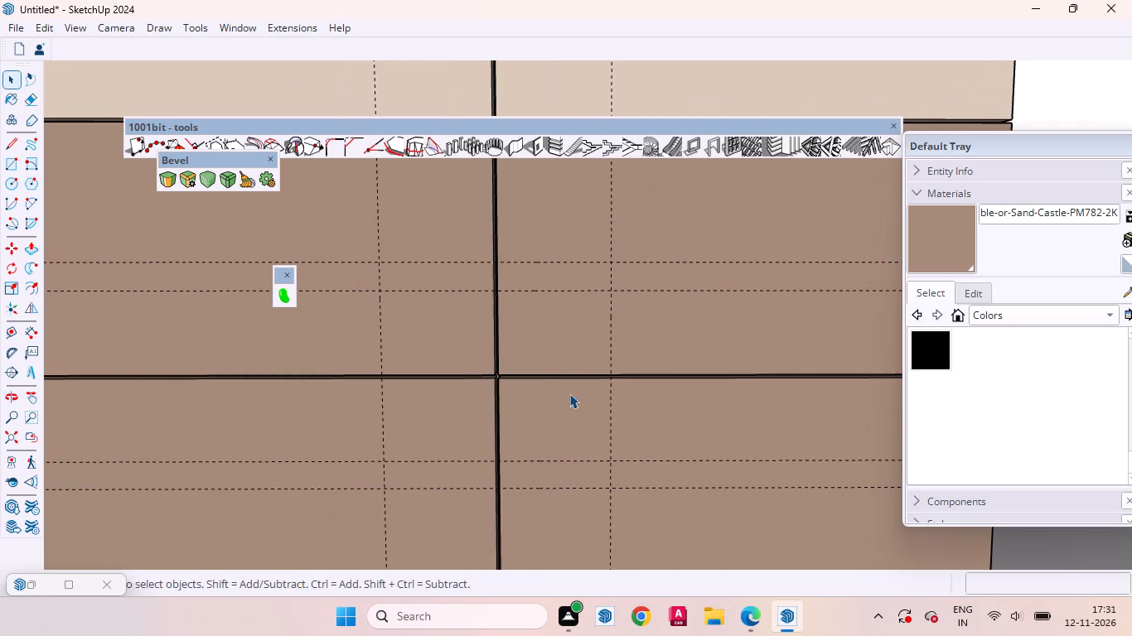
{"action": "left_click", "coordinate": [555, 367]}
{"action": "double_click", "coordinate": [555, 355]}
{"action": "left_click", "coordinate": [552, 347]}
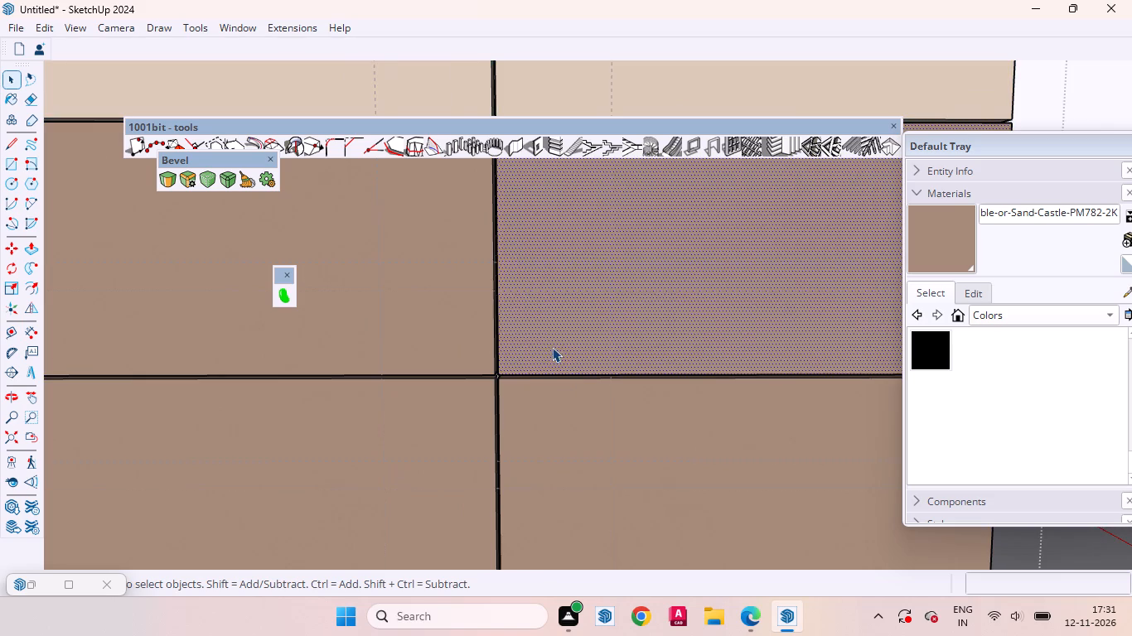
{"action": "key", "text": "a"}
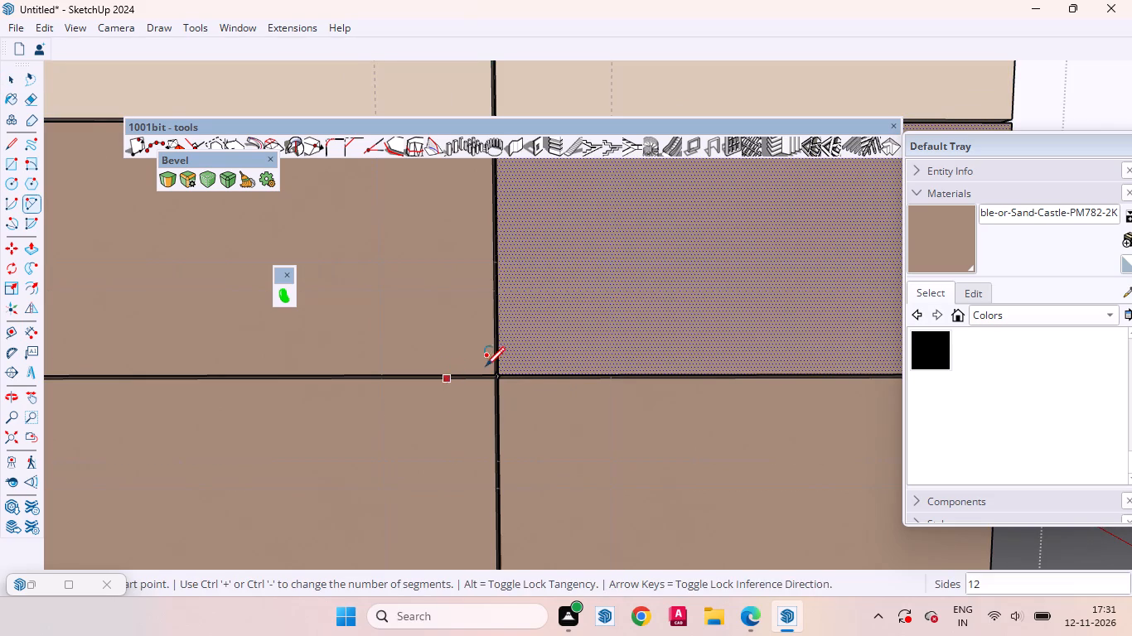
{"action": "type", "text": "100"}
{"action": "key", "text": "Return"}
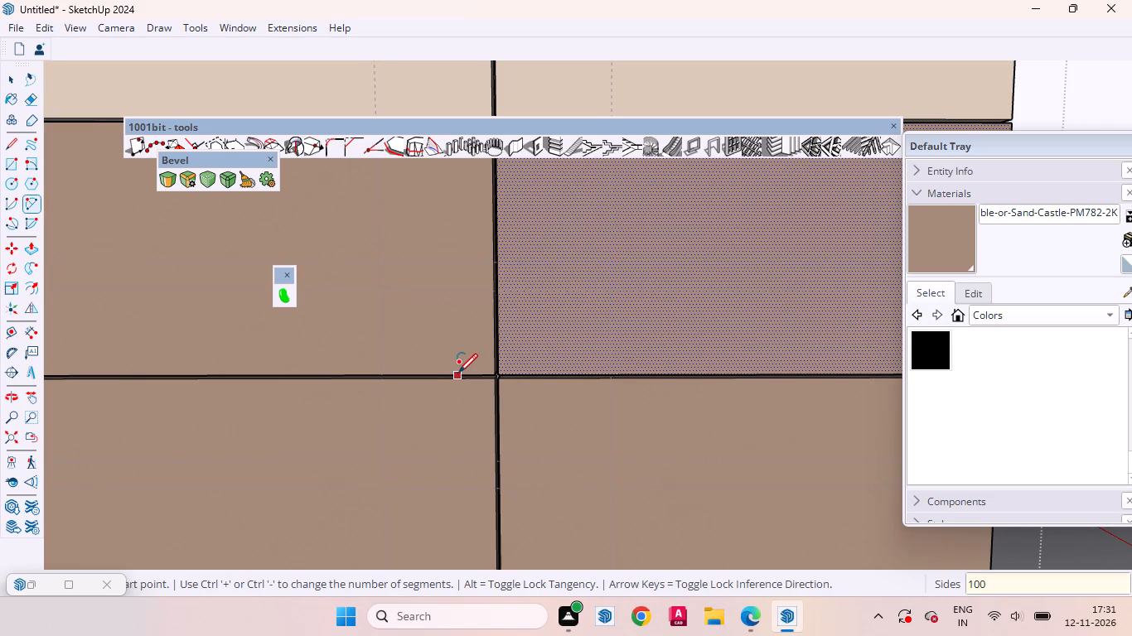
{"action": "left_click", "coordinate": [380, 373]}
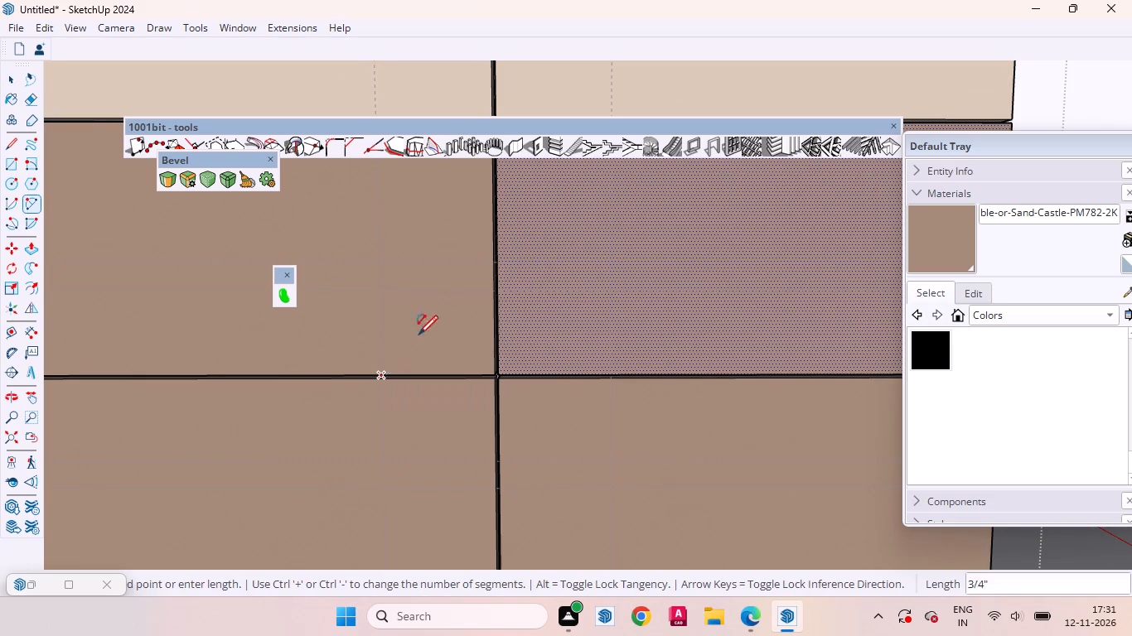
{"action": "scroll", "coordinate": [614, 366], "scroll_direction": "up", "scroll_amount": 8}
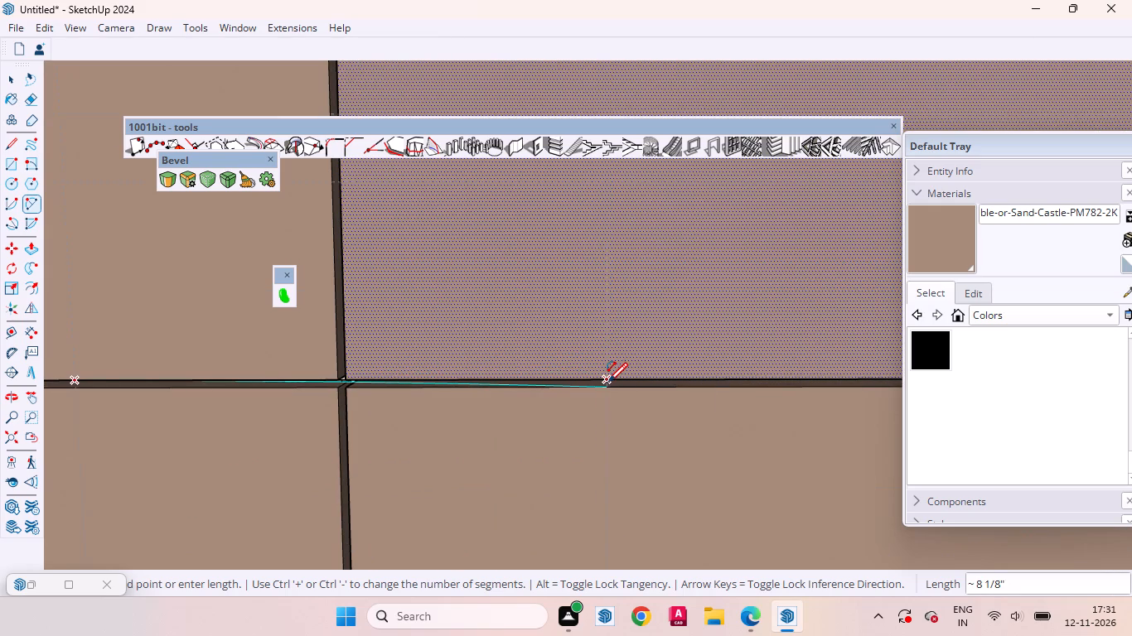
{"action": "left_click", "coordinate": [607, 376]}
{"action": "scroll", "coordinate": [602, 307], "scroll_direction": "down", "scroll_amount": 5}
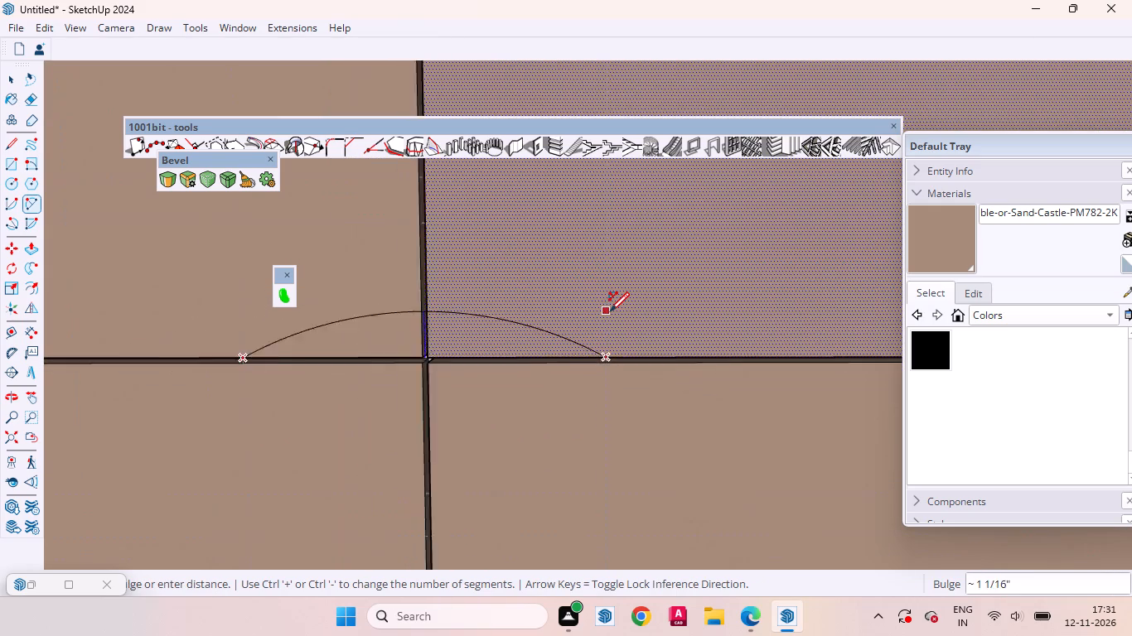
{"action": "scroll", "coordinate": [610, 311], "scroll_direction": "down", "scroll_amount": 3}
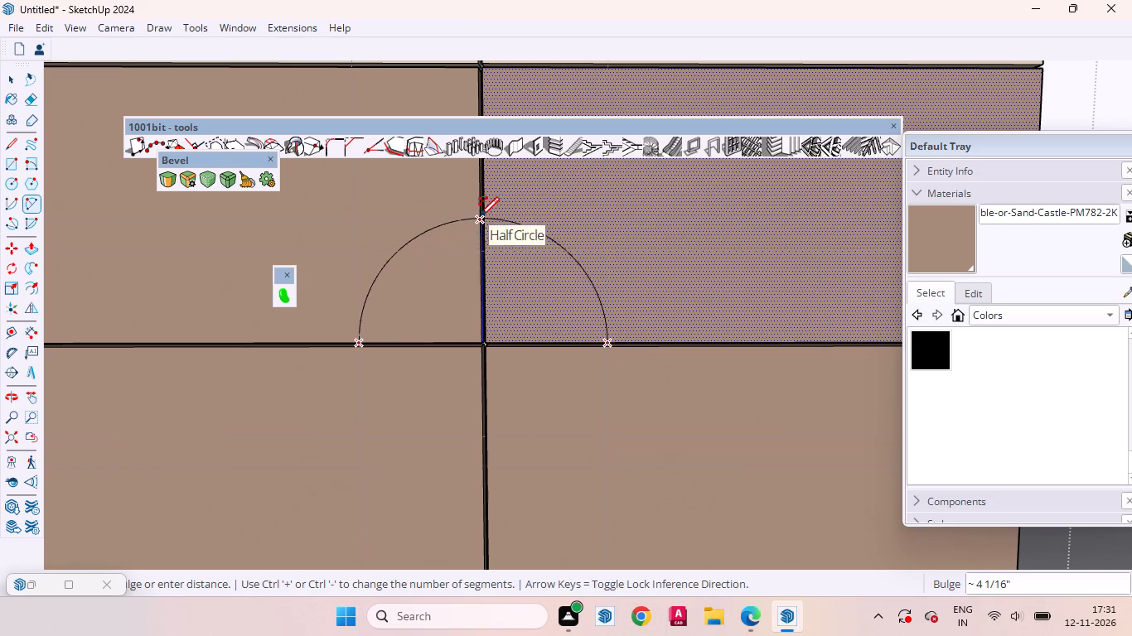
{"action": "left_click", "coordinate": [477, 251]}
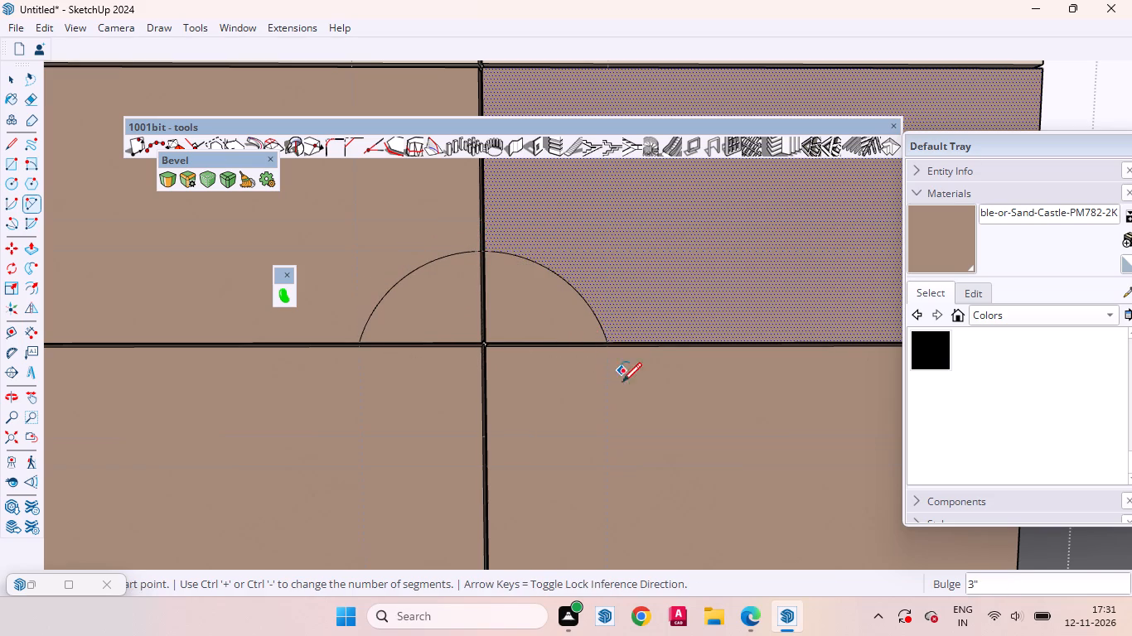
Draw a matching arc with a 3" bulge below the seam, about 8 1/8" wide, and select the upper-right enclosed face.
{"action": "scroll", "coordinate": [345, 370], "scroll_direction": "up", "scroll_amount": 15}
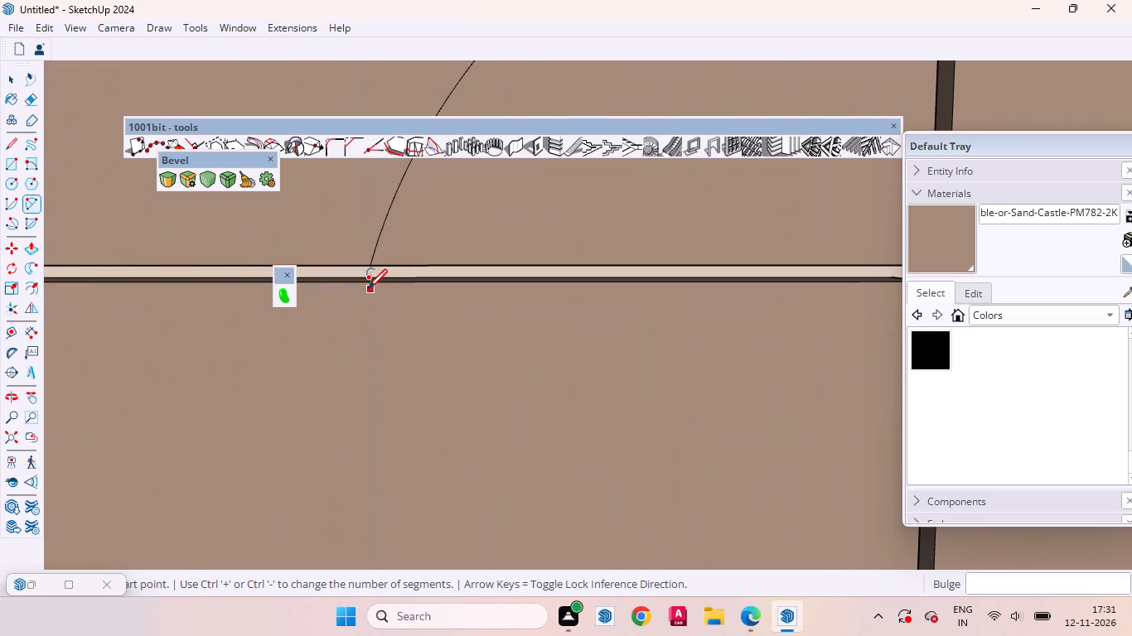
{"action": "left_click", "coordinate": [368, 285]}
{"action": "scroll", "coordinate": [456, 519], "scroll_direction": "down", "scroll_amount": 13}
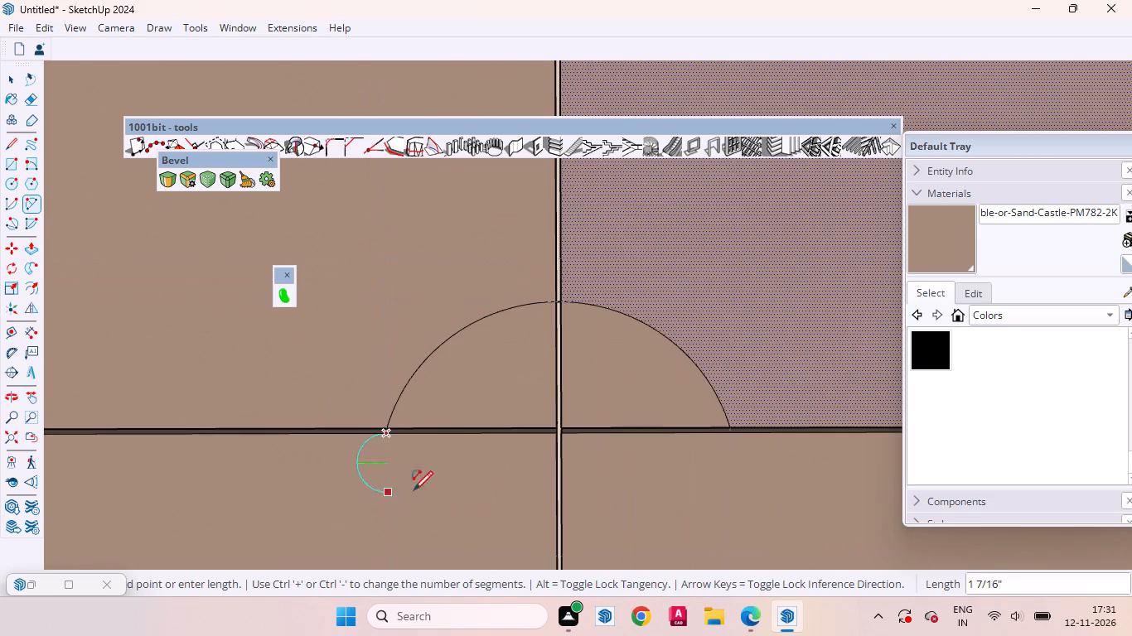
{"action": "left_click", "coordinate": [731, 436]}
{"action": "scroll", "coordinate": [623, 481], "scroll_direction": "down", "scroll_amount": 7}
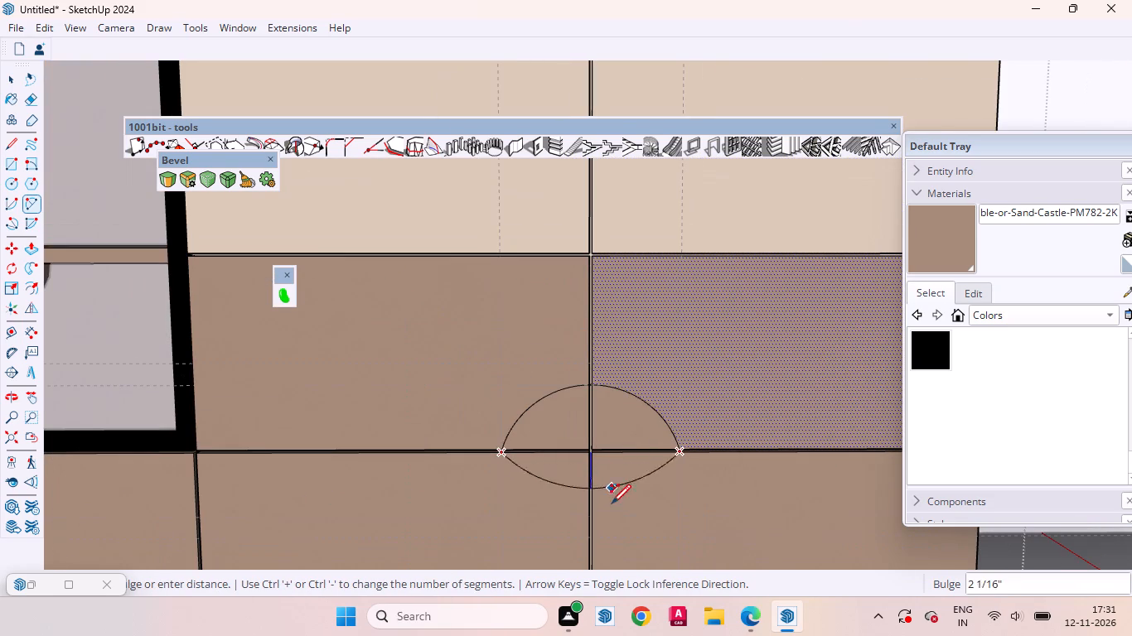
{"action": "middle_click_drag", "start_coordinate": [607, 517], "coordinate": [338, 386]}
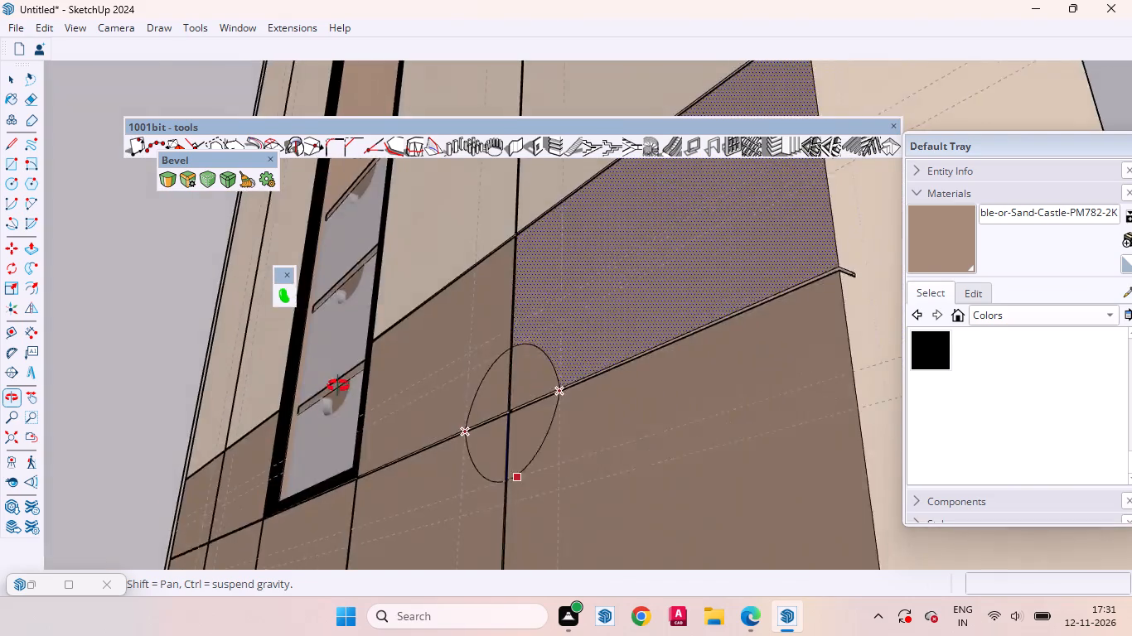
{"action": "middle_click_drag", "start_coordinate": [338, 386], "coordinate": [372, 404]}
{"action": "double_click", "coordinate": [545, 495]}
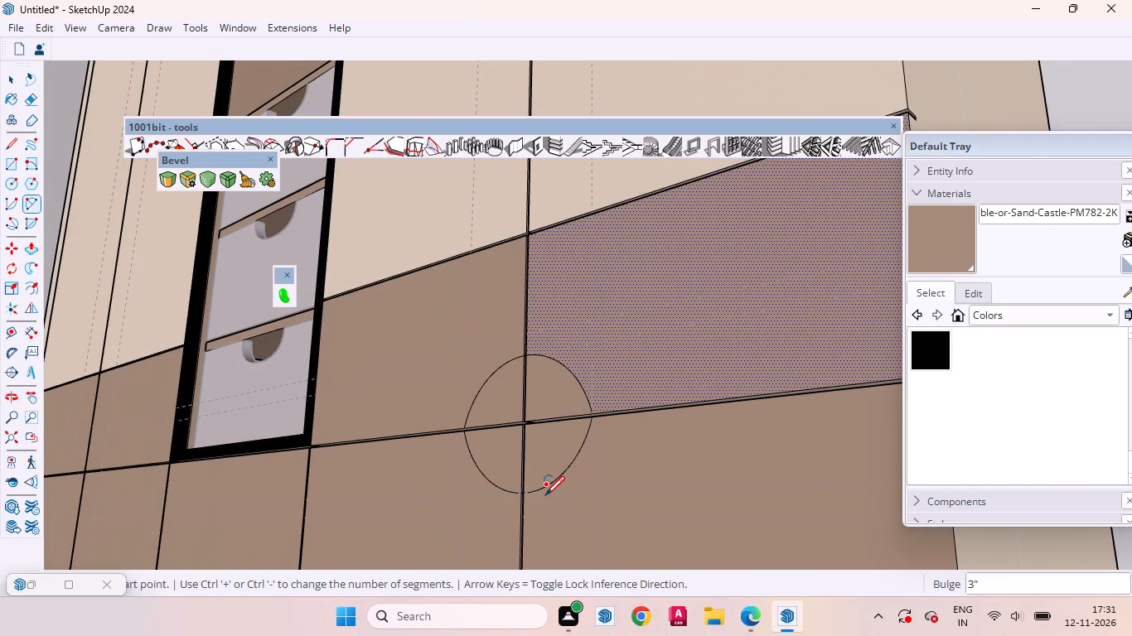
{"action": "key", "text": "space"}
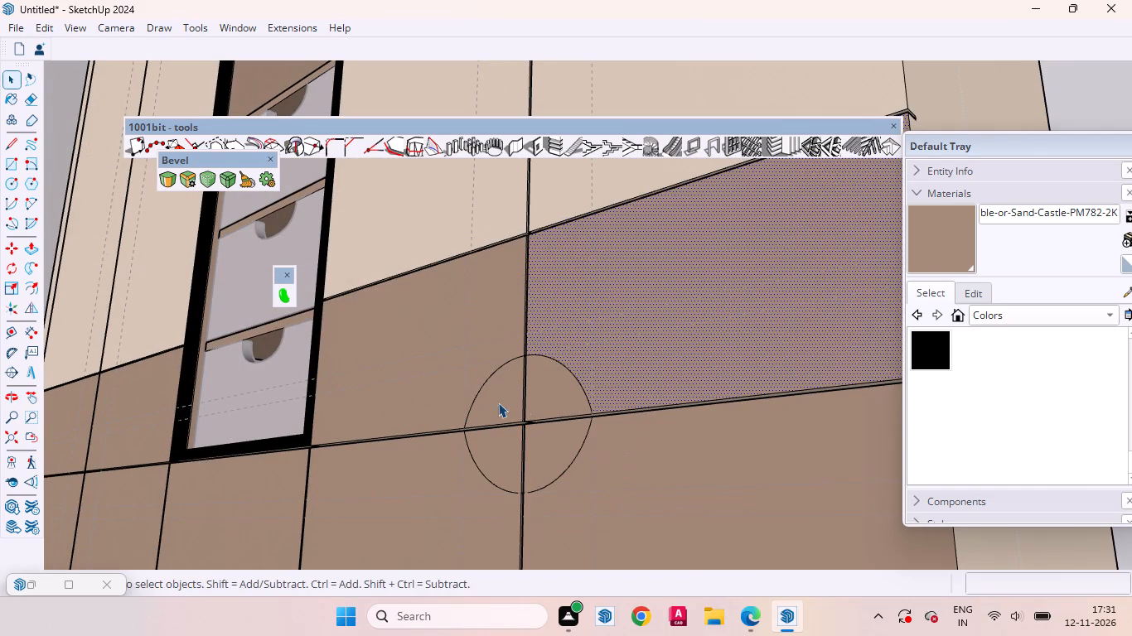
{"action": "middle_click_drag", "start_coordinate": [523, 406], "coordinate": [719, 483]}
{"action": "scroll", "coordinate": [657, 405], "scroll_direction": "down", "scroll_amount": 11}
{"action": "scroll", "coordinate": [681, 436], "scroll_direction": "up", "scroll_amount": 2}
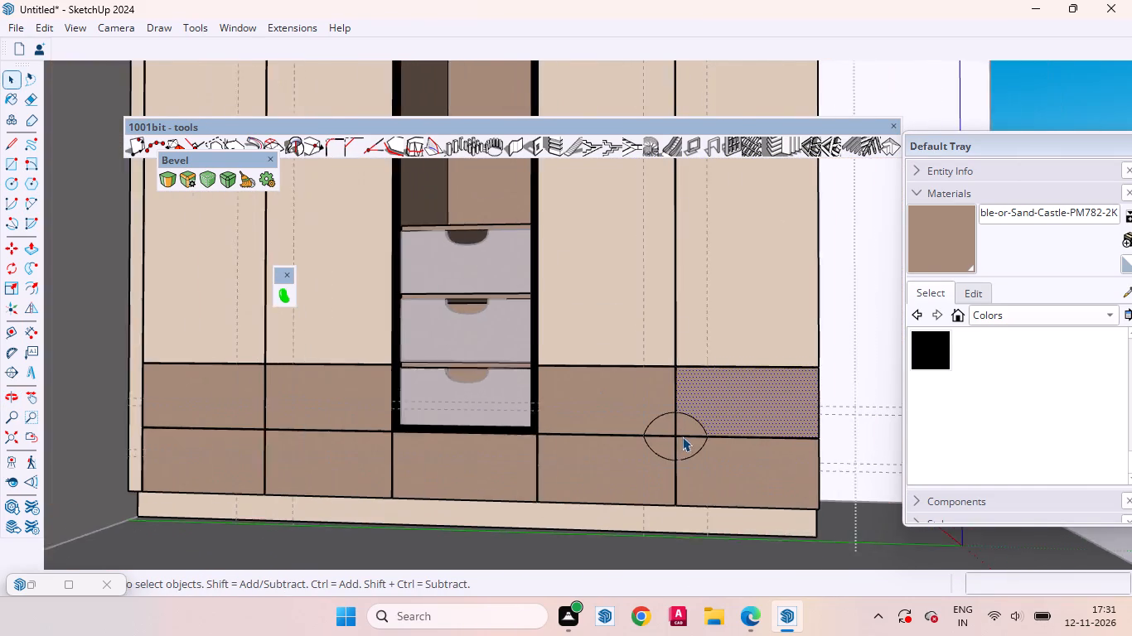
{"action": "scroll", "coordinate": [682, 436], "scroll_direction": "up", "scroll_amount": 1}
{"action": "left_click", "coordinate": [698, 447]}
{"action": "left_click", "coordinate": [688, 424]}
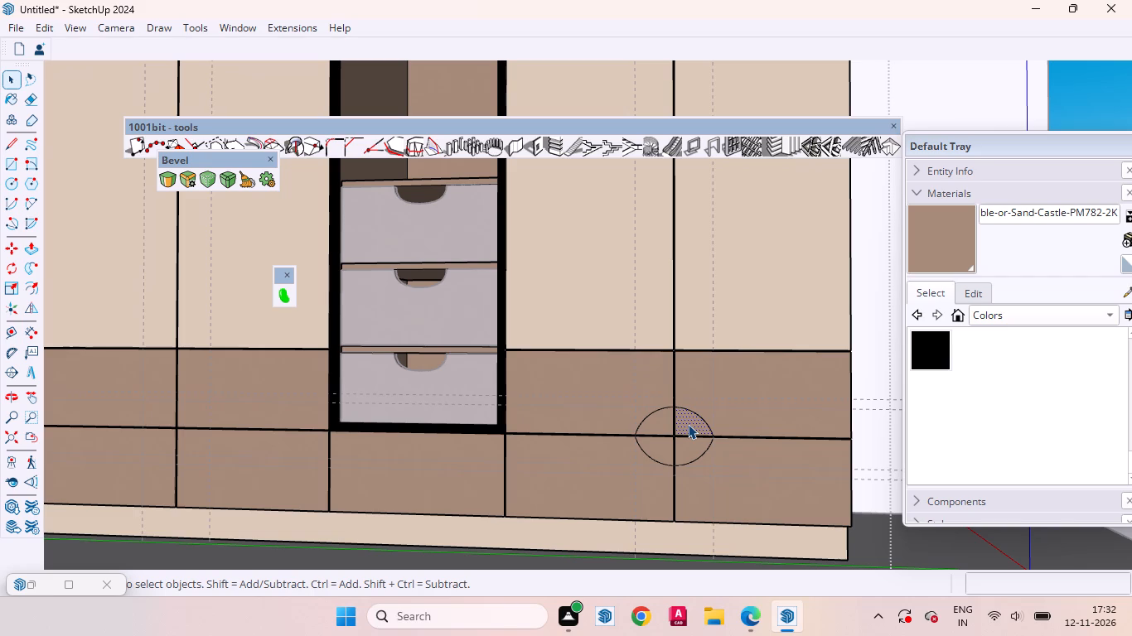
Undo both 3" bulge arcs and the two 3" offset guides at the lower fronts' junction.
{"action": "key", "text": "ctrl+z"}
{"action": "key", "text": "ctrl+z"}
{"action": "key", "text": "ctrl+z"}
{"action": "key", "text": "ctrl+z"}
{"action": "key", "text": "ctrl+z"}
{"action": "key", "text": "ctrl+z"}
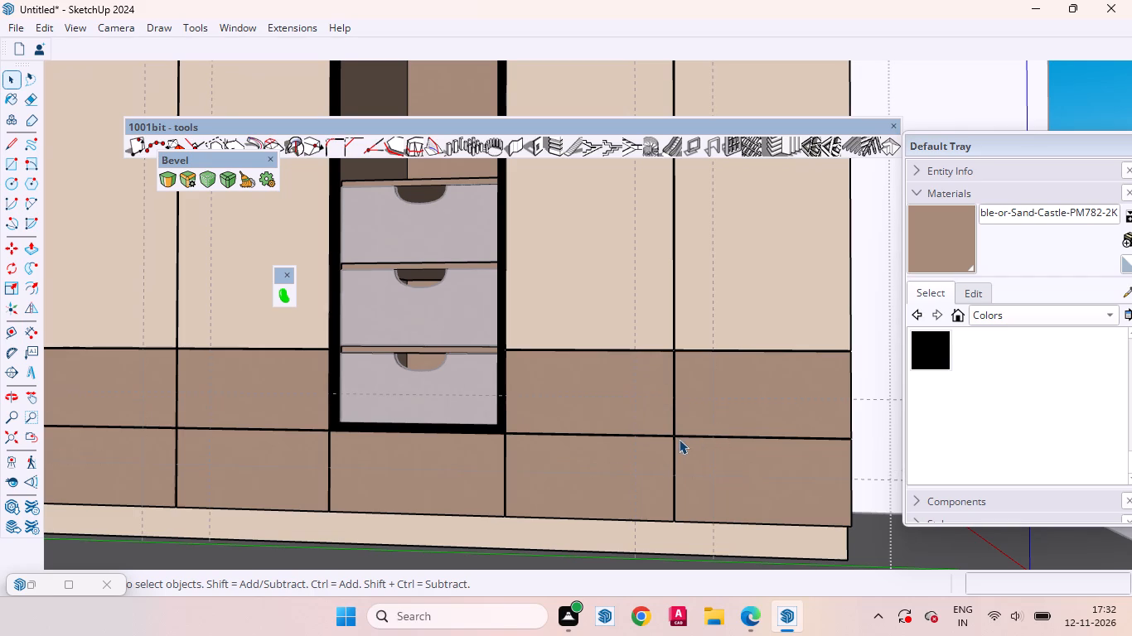
Draw a 100-segment half circle above the seam, about 8 1/8" wide with a bulge of about 4 1/16", centred on the lower fronts' junction.
{"action": "scroll", "coordinate": [679, 439], "scroll_direction": "up", "scroll_amount": 8}
{"action": "left_click", "coordinate": [651, 416]}
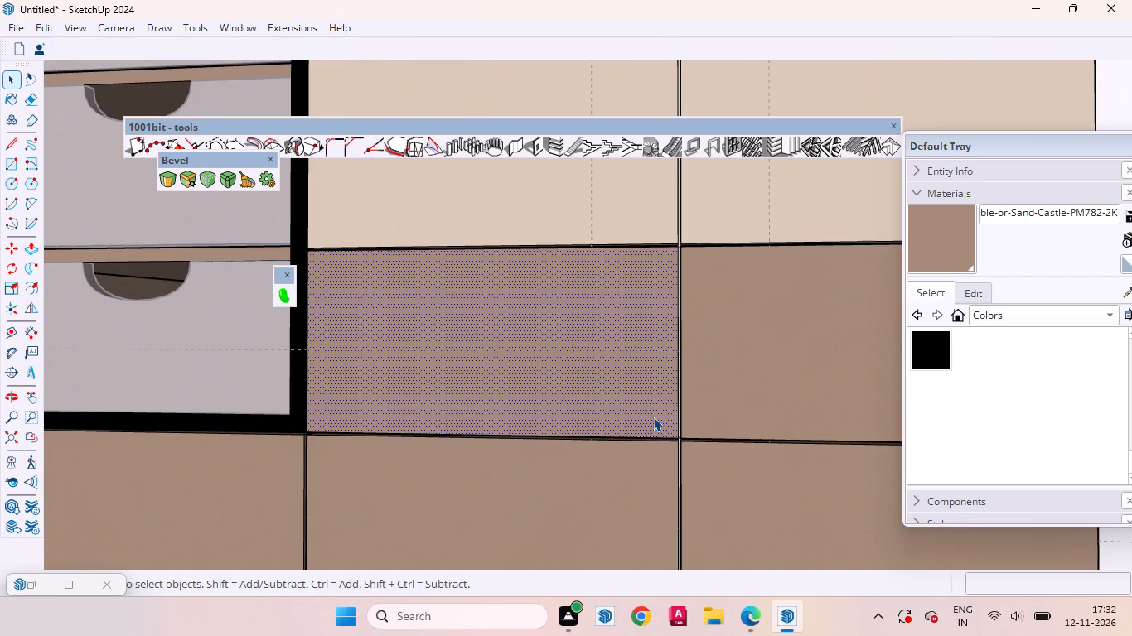
{"action": "key", "text": "a"}
{"action": "key", "text": "Return"}
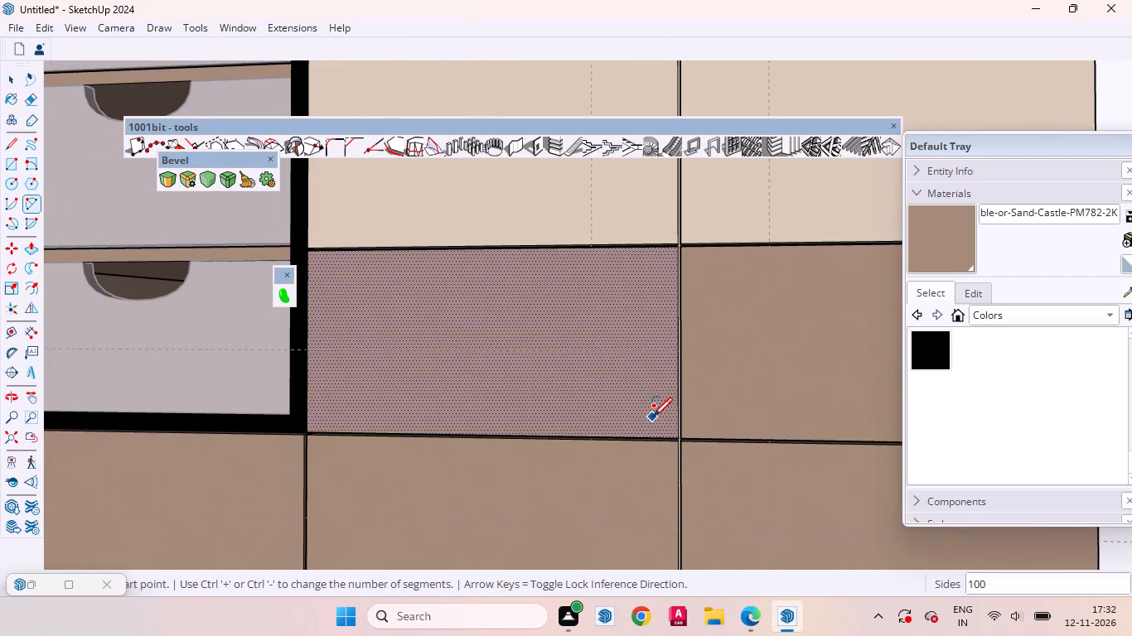
{"action": "left_click", "coordinate": [593, 437]}
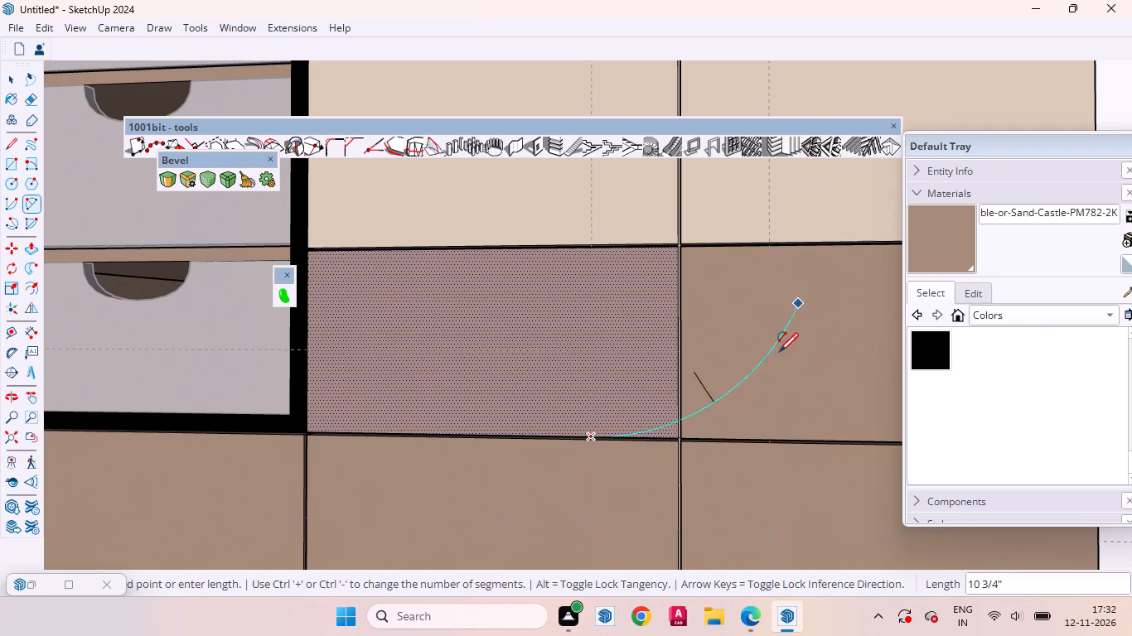
{"action": "left_click", "coordinate": [772, 436]}
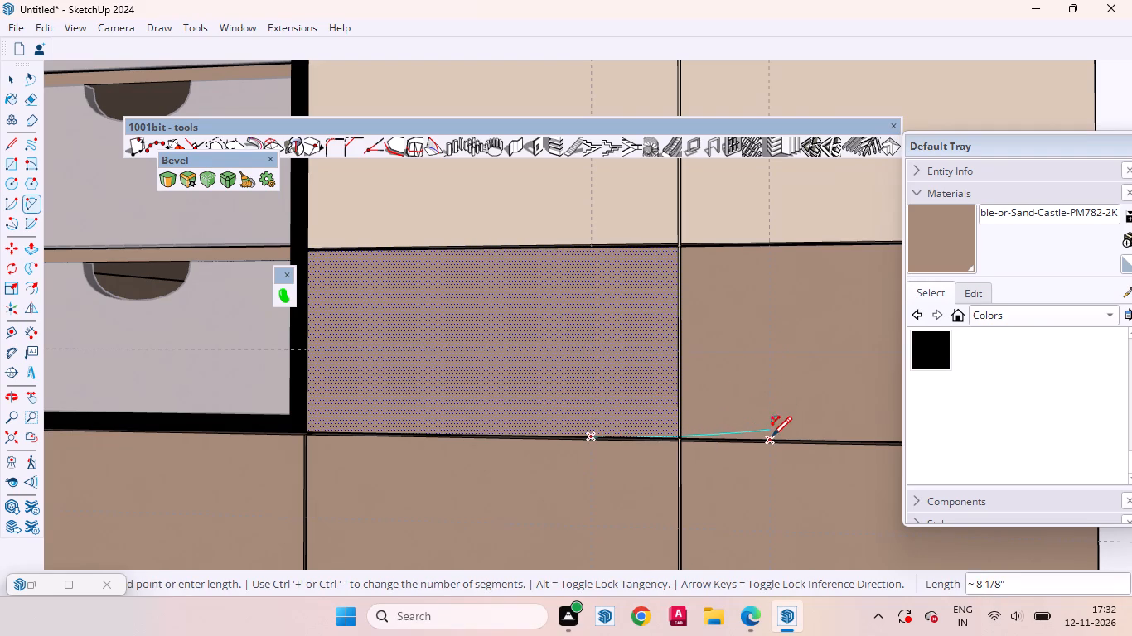
{"action": "left_click", "coordinate": [678, 355]}
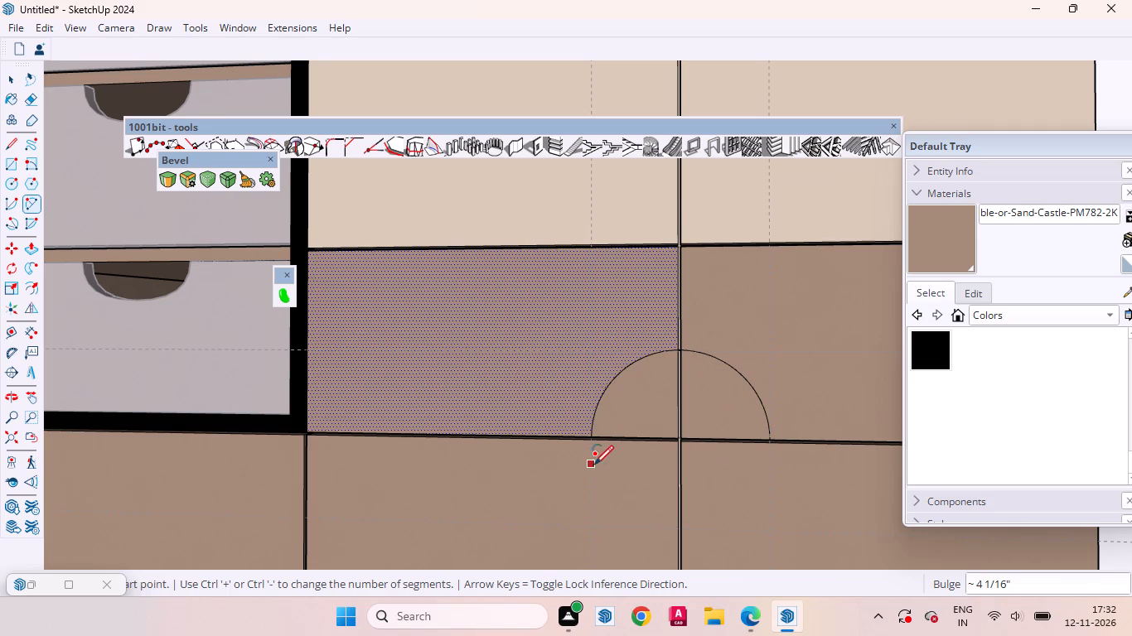
Draw a matching half circle below the seam, about 8 1/8" wide with a bulge of about 4 1/16", completing the circle.
{"action": "scroll", "coordinate": [593, 464], "scroll_direction": "up", "scroll_amount": 7}
{"action": "left_click", "coordinate": [594, 422]}
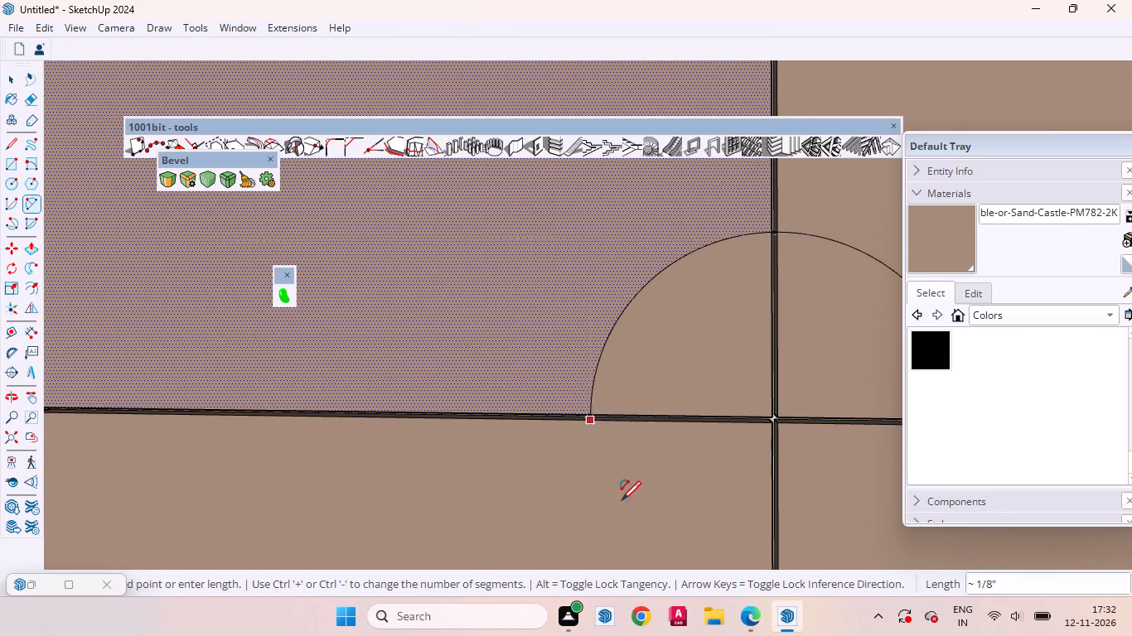
{"action": "scroll", "coordinate": [611, 461], "scroll_direction": "down", "scroll_amount": 8}
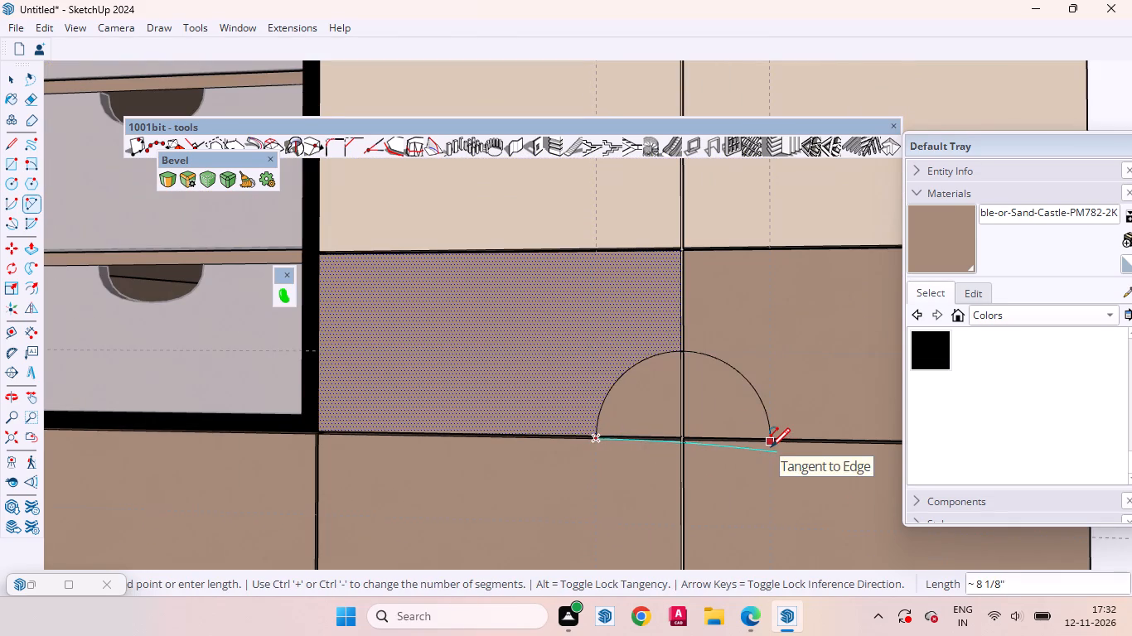
{"action": "scroll", "coordinate": [771, 447], "scroll_direction": "up", "scroll_amount": 8}
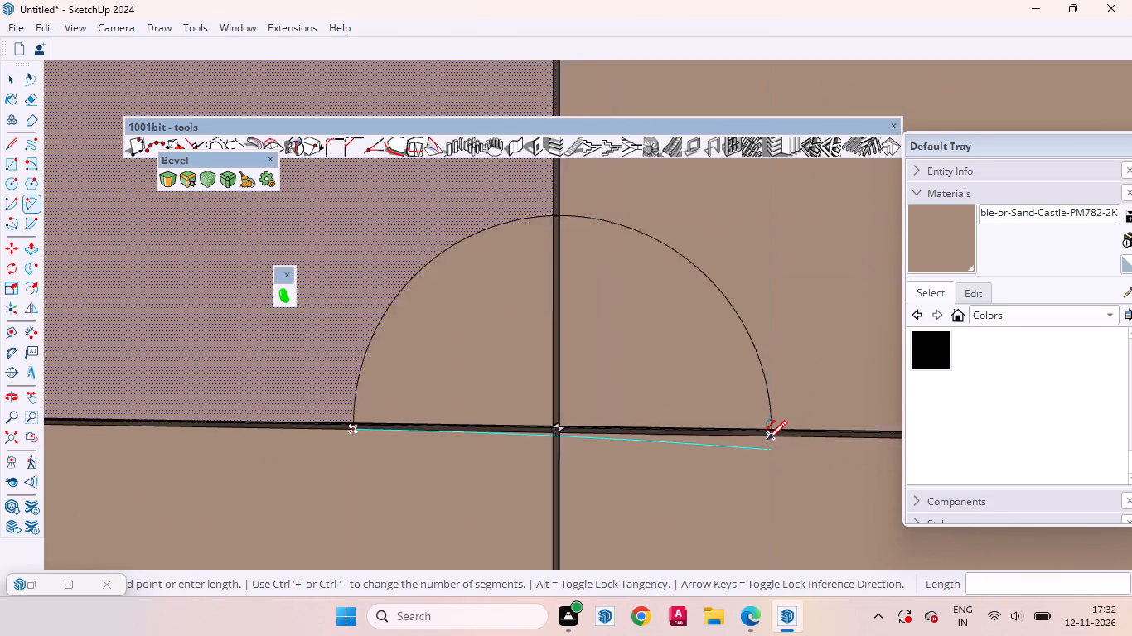
{"action": "scroll", "coordinate": [767, 440], "scroll_direction": "up", "scroll_amount": 6}
{"action": "left_click", "coordinate": [770, 440]}
{"action": "scroll", "coordinate": [761, 448], "scroll_direction": "down", "scroll_amount": 13}
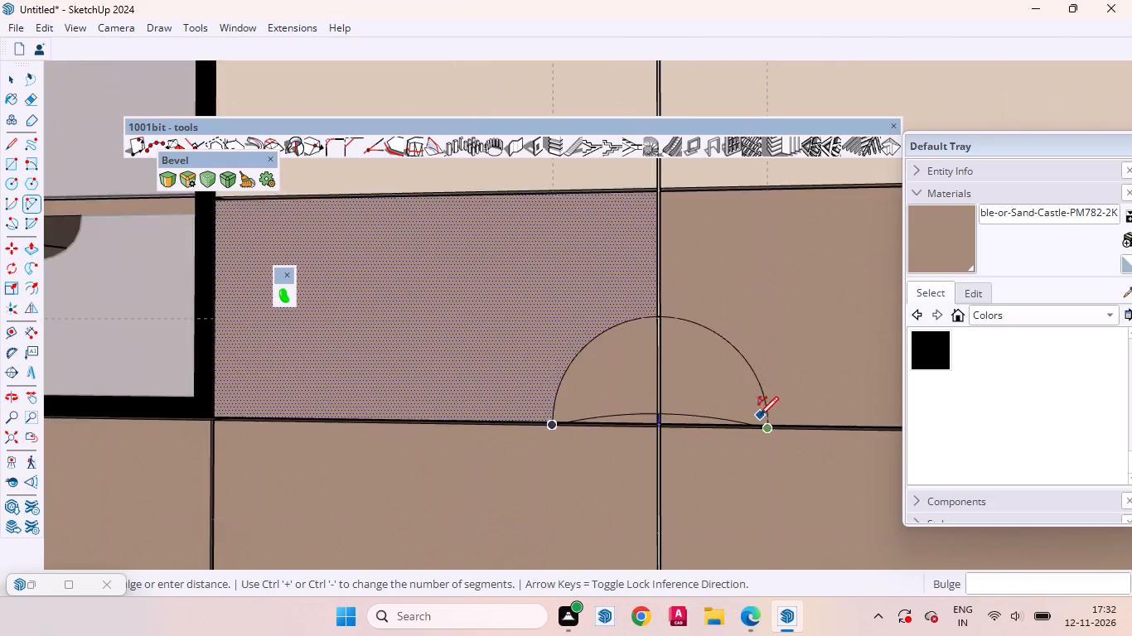
{"action": "scroll", "coordinate": [759, 416], "scroll_direction": "down", "scroll_amount": 4}
{"action": "left_click", "coordinate": [709, 499]}
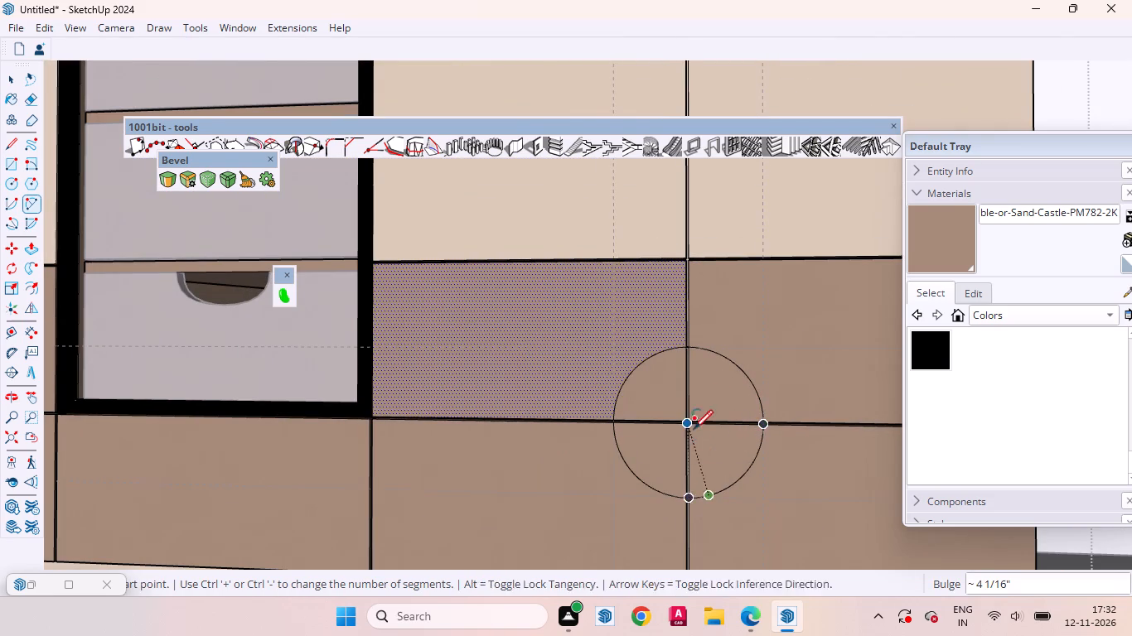
Push/Pull the circle's upper-right quarter outward by 6 mm.
{"action": "key", "text": "space"}
{"action": "left_click", "coordinate": [725, 403]}
{"action": "scroll", "coordinate": [628, 417], "scroll_direction": "down", "scroll_amount": 11}
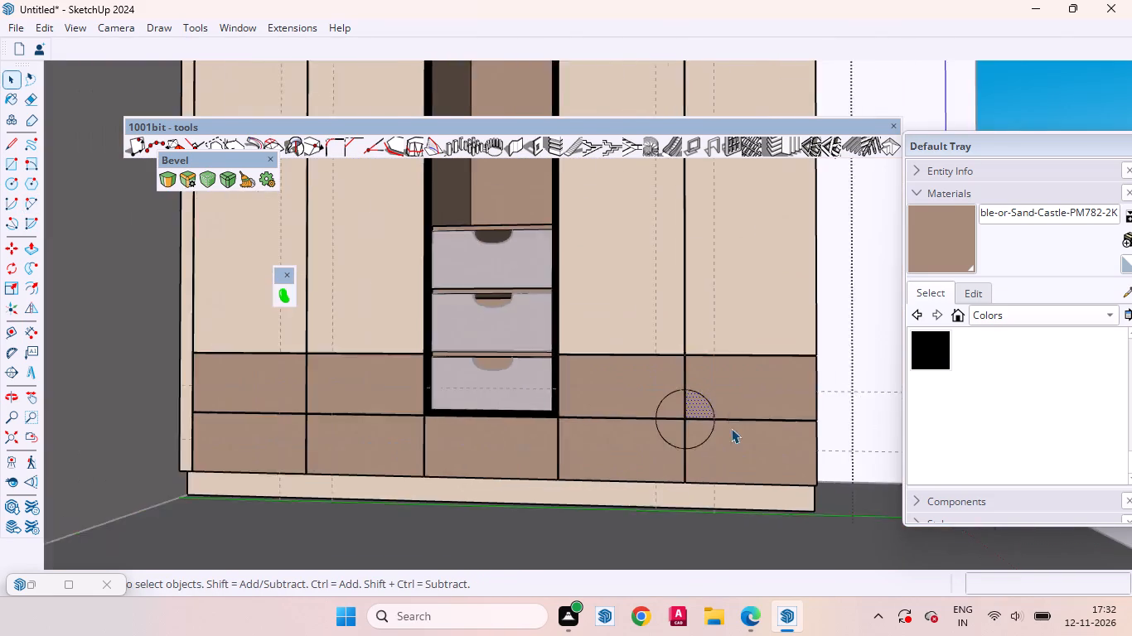
{"action": "scroll", "coordinate": [731, 428], "scroll_direction": "down", "scroll_amount": 12}
{"action": "scroll", "coordinate": [743, 437], "scroll_direction": "up", "scroll_amount": 8}
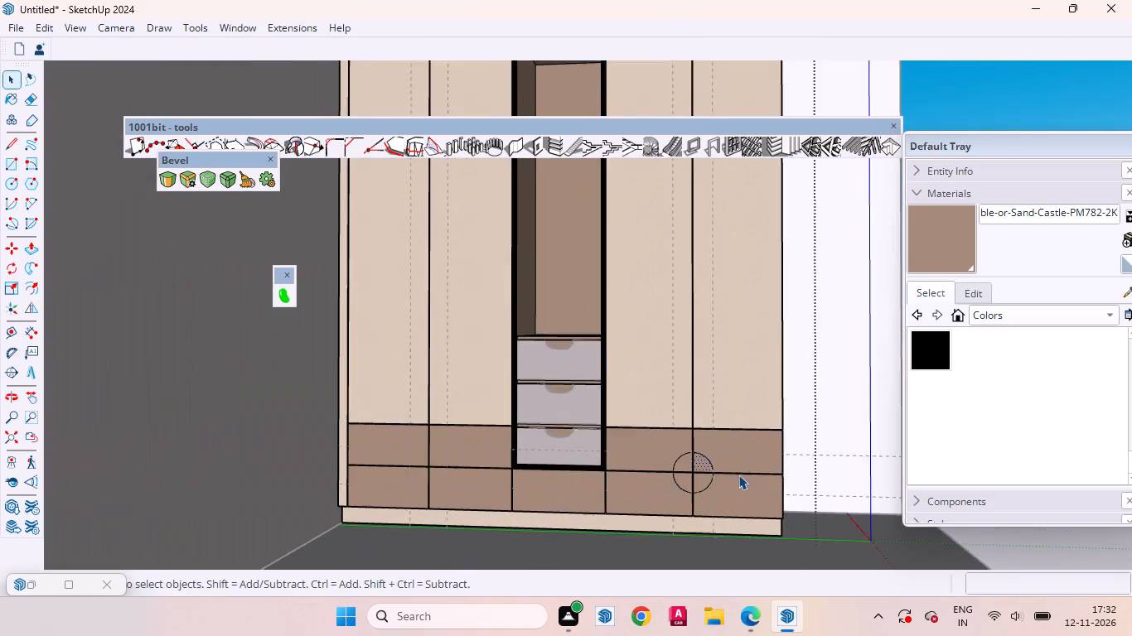
{"action": "scroll", "coordinate": [738, 475], "scroll_direction": "up", "scroll_amount": 1}
{"action": "middle_click_drag", "start_coordinate": [716, 499], "coordinate": [491, 534]}
{"action": "scroll", "coordinate": [604, 508], "scroll_direction": "up", "scroll_amount": 15}
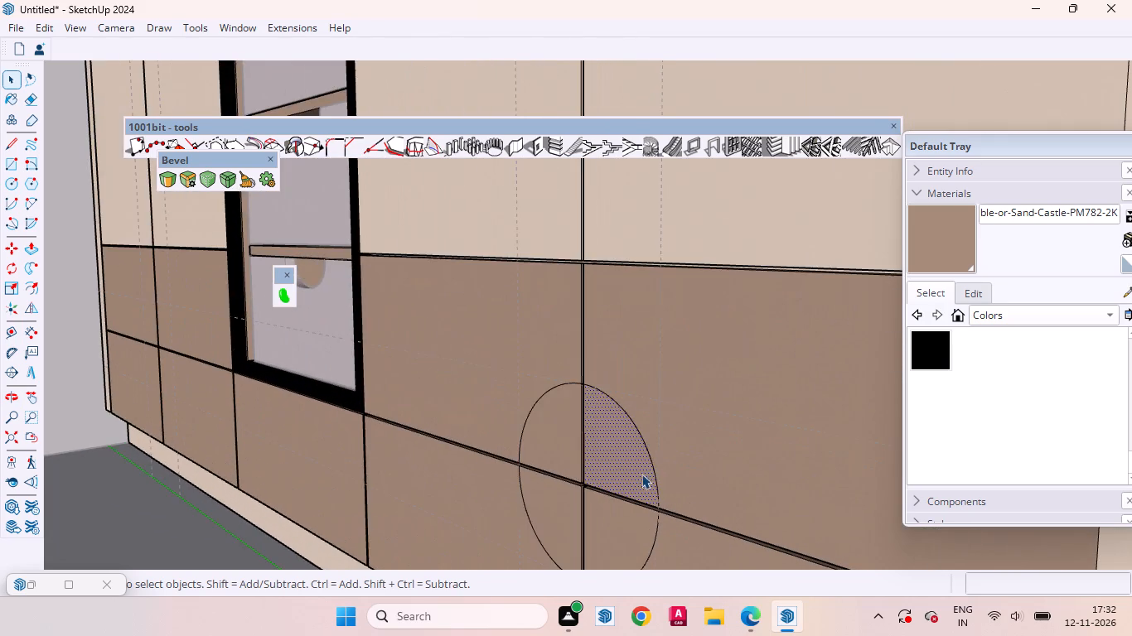
{"action": "scroll", "coordinate": [620, 437], "scroll_direction": "up", "scroll_amount": 4}
{"action": "key", "text": "p"}
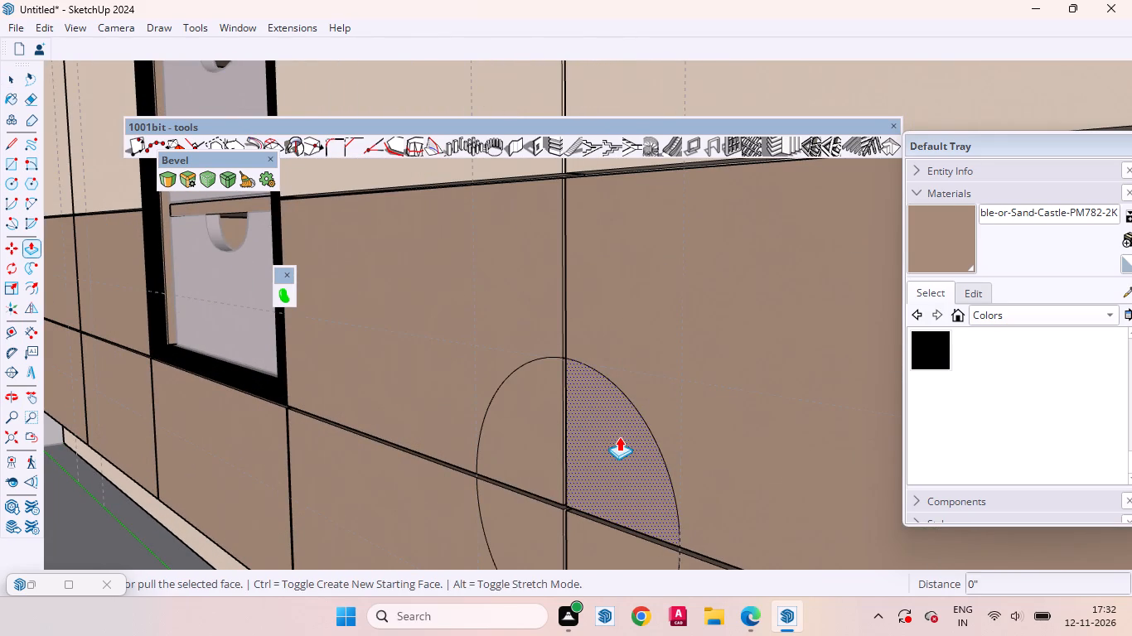
{"action": "left_click", "coordinate": [619, 436]}
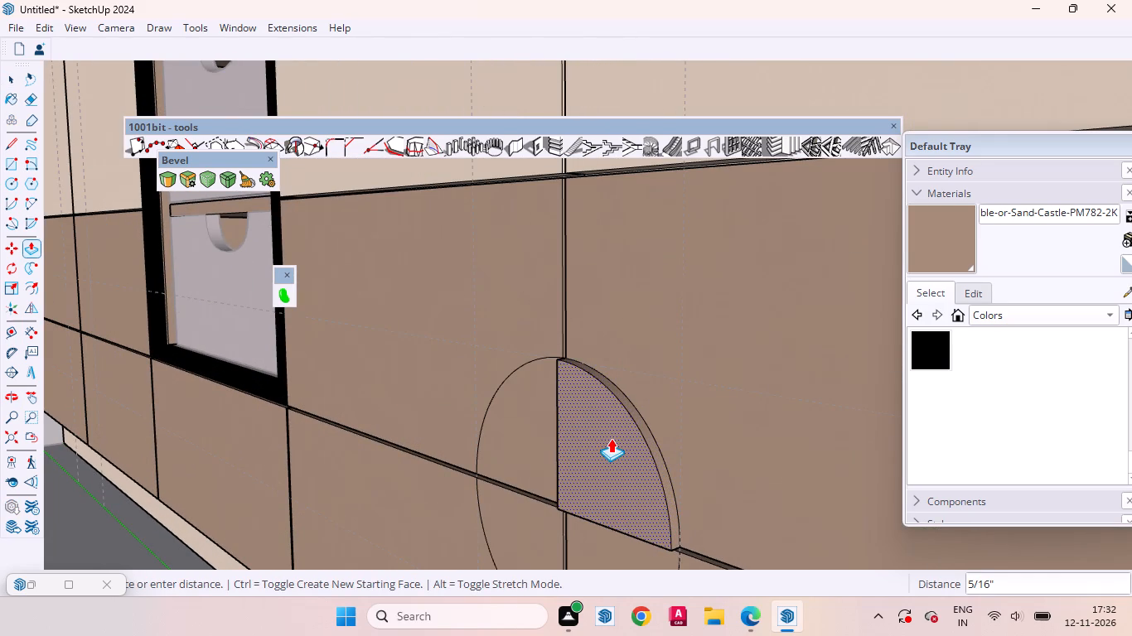
{"action": "type", "text": "6mm"}
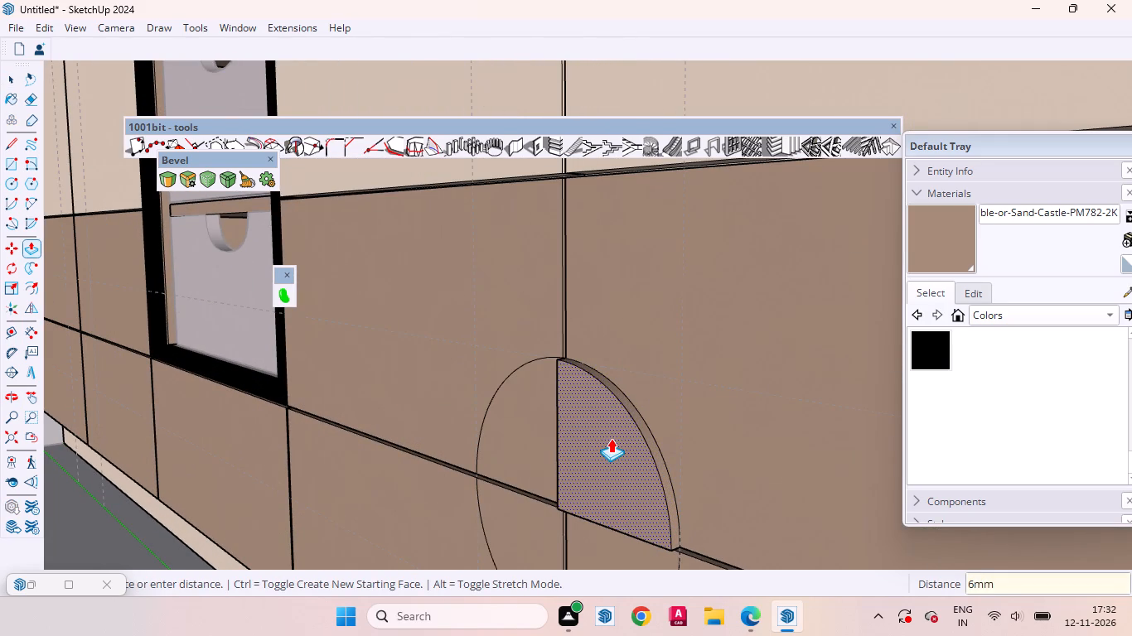
{"action": "key", "text": "Return"}
Repeat the 6 mm outward pull on the circle's other three quarters.
{"action": "scroll", "coordinate": [603, 323], "scroll_direction": "down", "scroll_amount": 5}
{"action": "scroll", "coordinate": [614, 308], "scroll_direction": "up", "scroll_amount": 1}
{"action": "scroll", "coordinate": [614, 310], "scroll_direction": "down", "scroll_amount": 1}
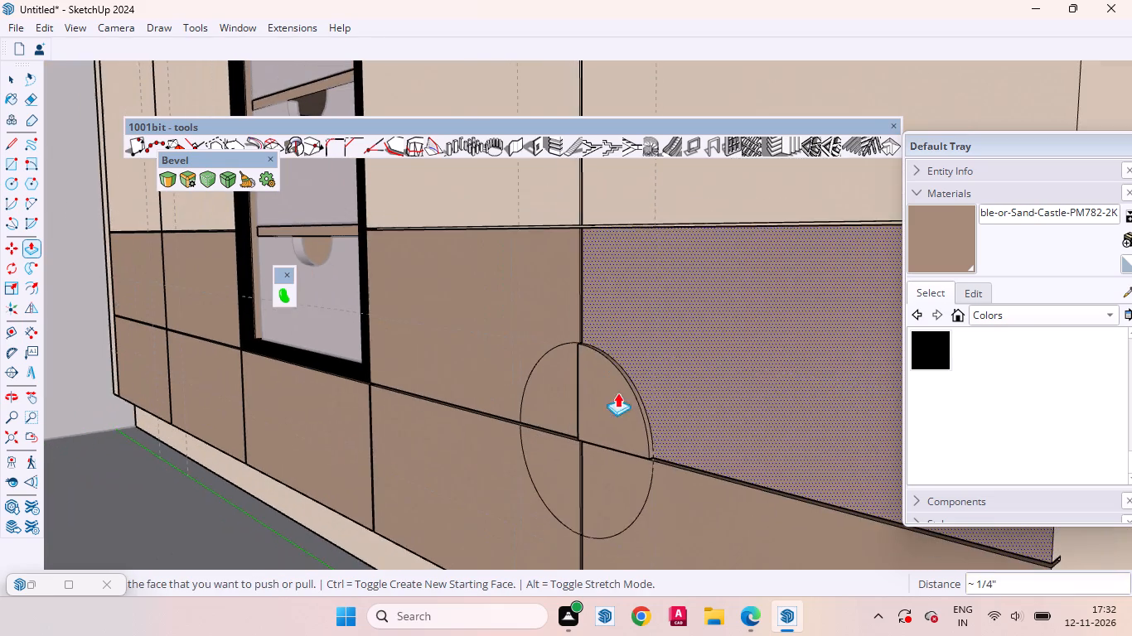
{"action": "scroll", "coordinate": [618, 452], "scroll_direction": "up", "scroll_amount": 4}
{"action": "double_click", "coordinate": [612, 475]}
{"action": "double_click", "coordinate": [536, 466]}
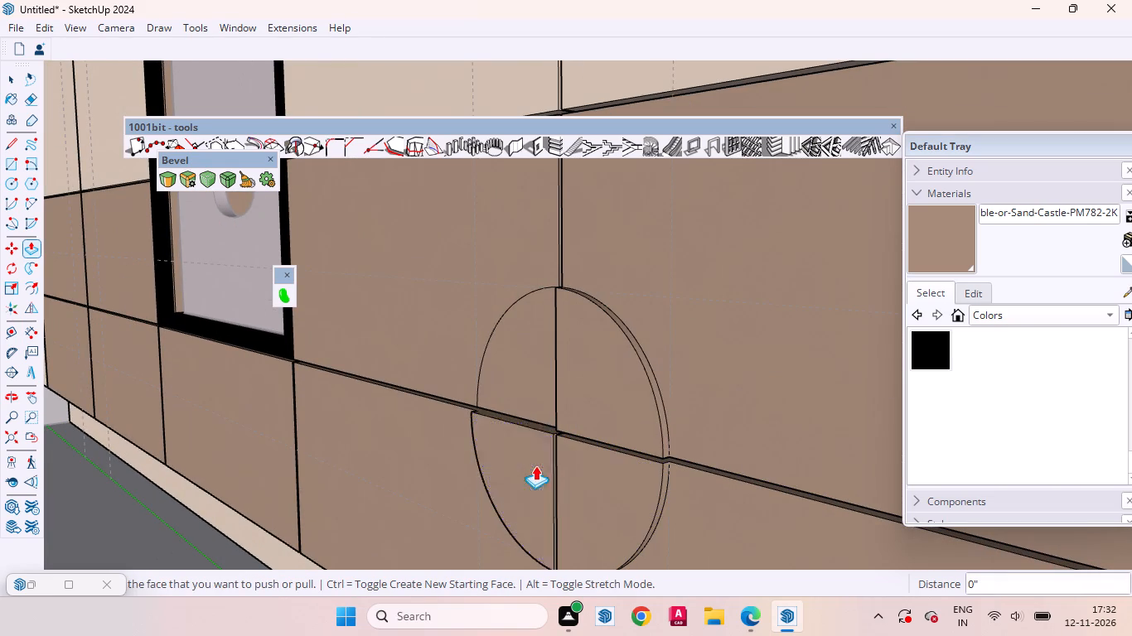
{"action": "double_click", "coordinate": [530, 377]}
{"action": "key", "text": "space"}
Push/Pull the circle's raised upper-right quarter outward by a further 3 mm.
{"action": "scroll", "coordinate": [678, 375], "scroll_direction": "up", "scroll_amount": 1}
{"action": "scroll", "coordinate": [679, 375], "scroll_direction": "down", "scroll_amount": 8}
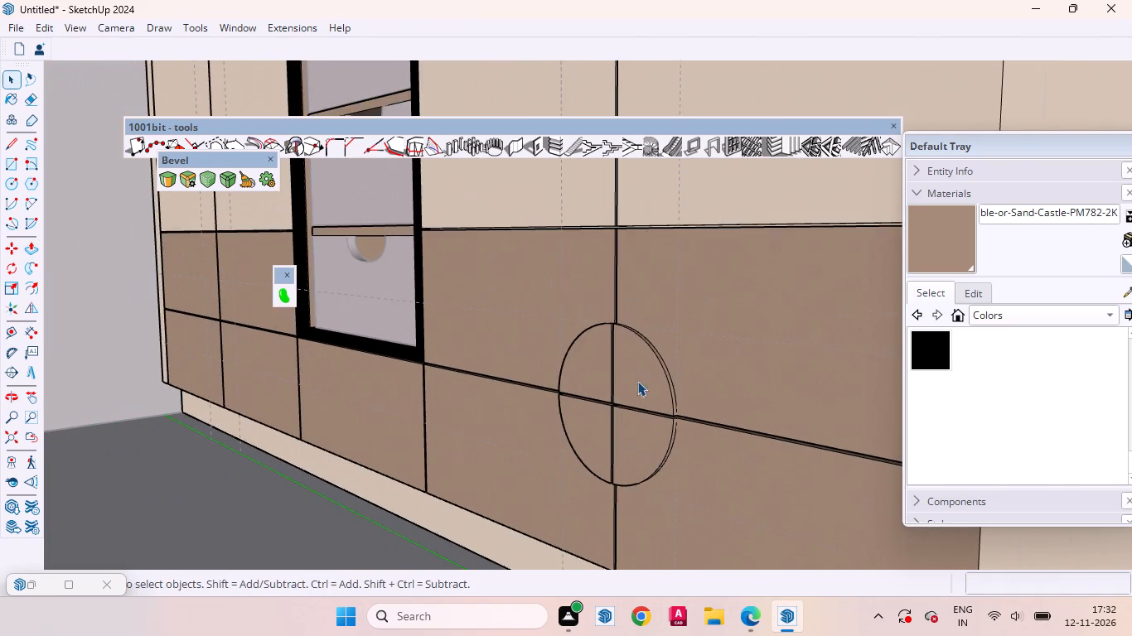
{"action": "middle_click_drag", "start_coordinate": [588, 399], "coordinate": [826, 456]}
{"action": "scroll", "coordinate": [714, 365], "scroll_direction": "down", "scroll_amount": 8}
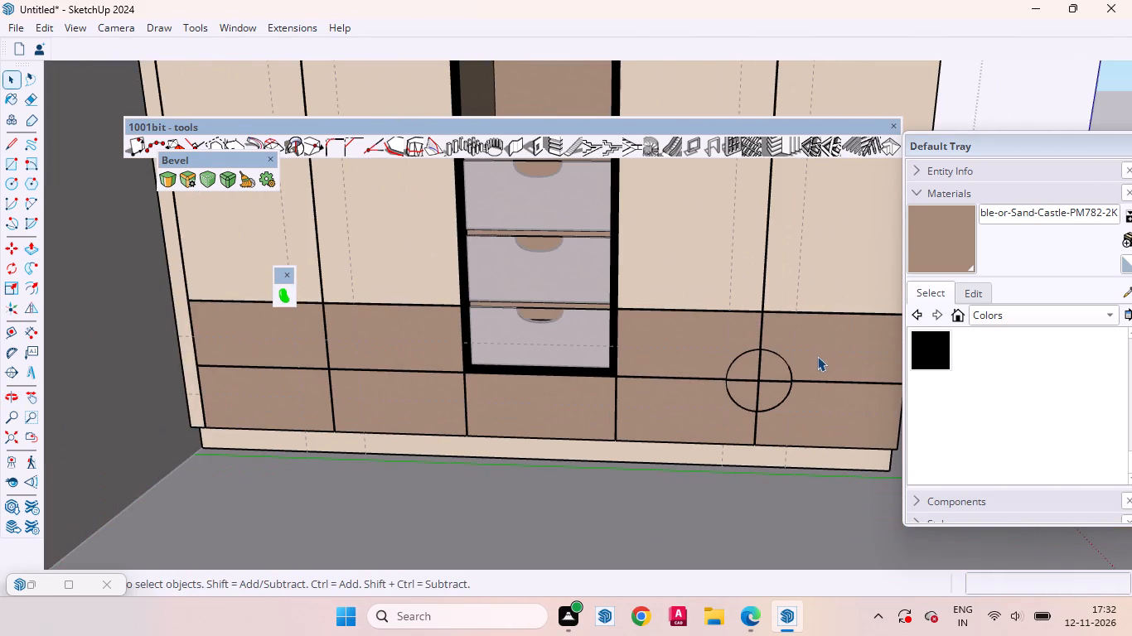
{"action": "scroll", "coordinate": [801, 366], "scroll_direction": "up", "scroll_amount": 4}
{"action": "middle_click_drag", "start_coordinate": [776, 397], "coordinate": [528, 406]}
{"action": "scroll", "coordinate": [655, 428], "scroll_direction": "up", "scroll_amount": 5}
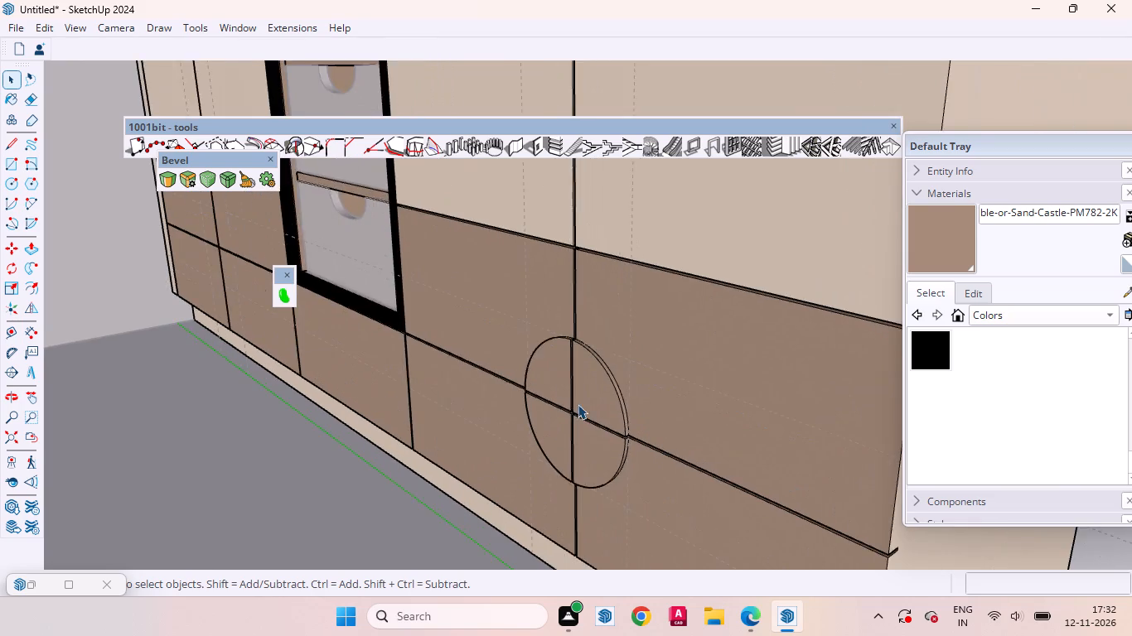
{"action": "scroll", "coordinate": [578, 404], "scroll_direction": "up", "scroll_amount": 2}
{"action": "left_click", "coordinate": [602, 394]}
{"action": "key", "text": "p"}
{"action": "left_click", "coordinate": [602, 394]}
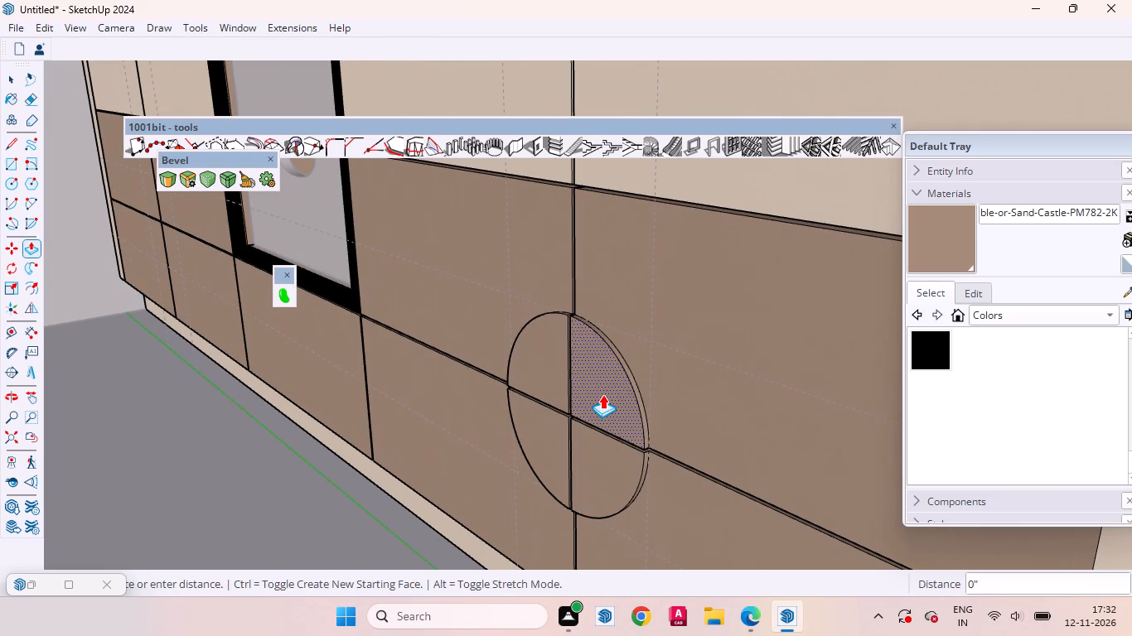
{"action": "key", "text": "3"}
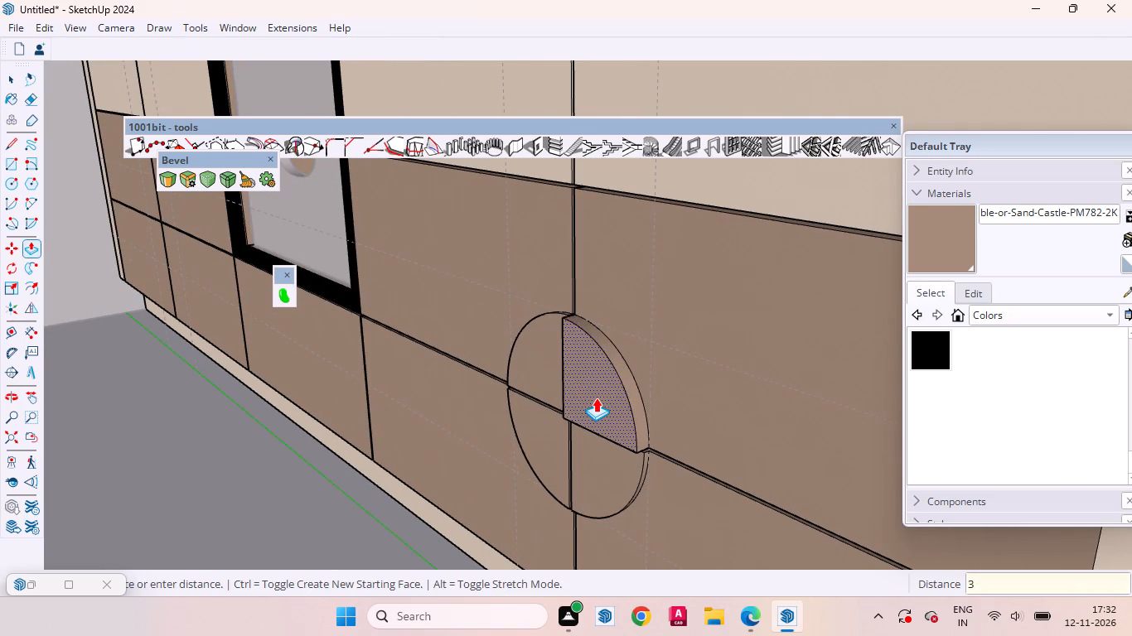
{"action": "type", "text": "mm"}
{"action": "key", "text": "Return"}
Repeat the further 3 mm pull on the circle's other three quarters and leave the wardrobe group.
{"action": "key", "text": "space"}
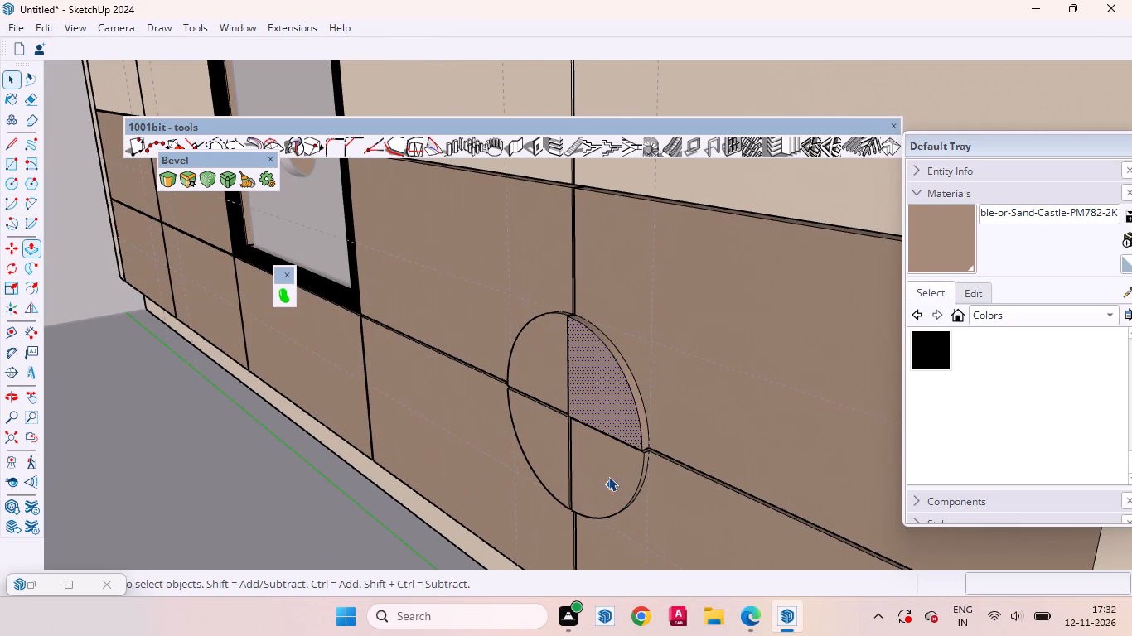
{"action": "left_click", "coordinate": [607, 475]}
{"action": "key", "text": "p"}
{"action": "double_click", "coordinate": [607, 475]}
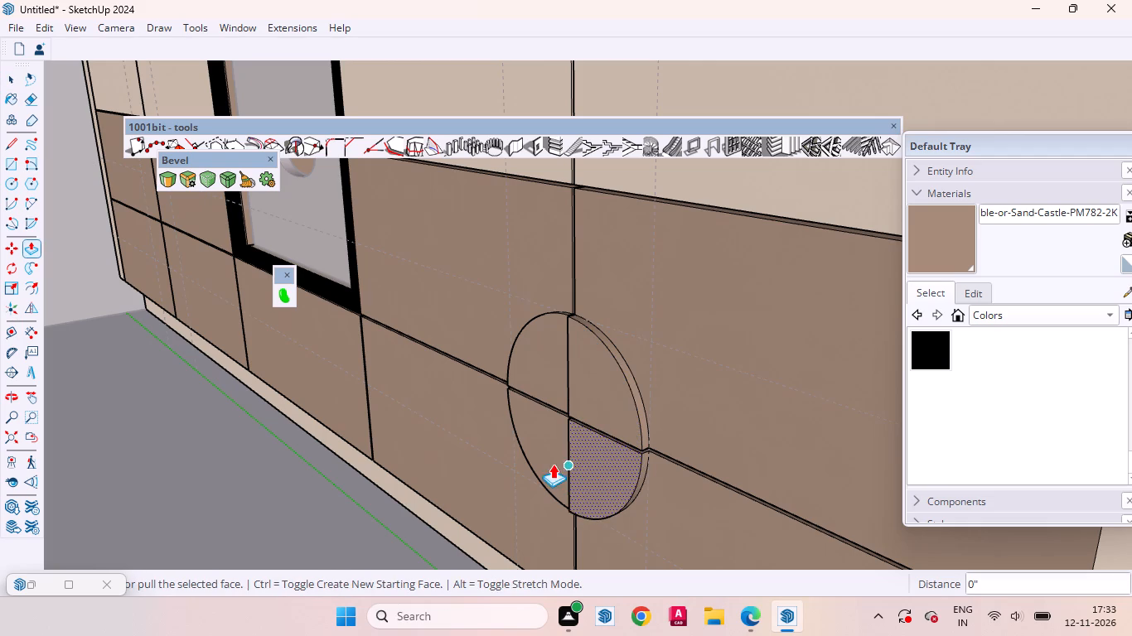
{"action": "key", "text": "space"}
{"action": "left_click", "coordinate": [548, 444]}
{"action": "key", "text": "p"}
{"action": "double_click", "coordinate": [548, 444]}
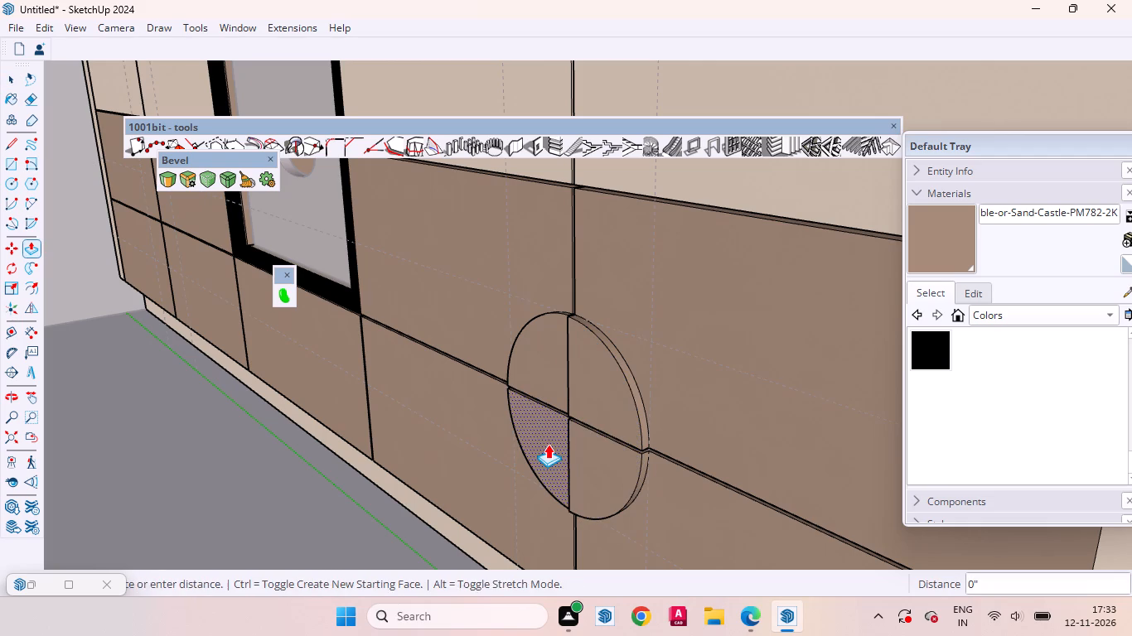
{"action": "key", "text": "space"}
{"action": "left_click", "coordinate": [558, 369]}
{"action": "key", "text": "p"}
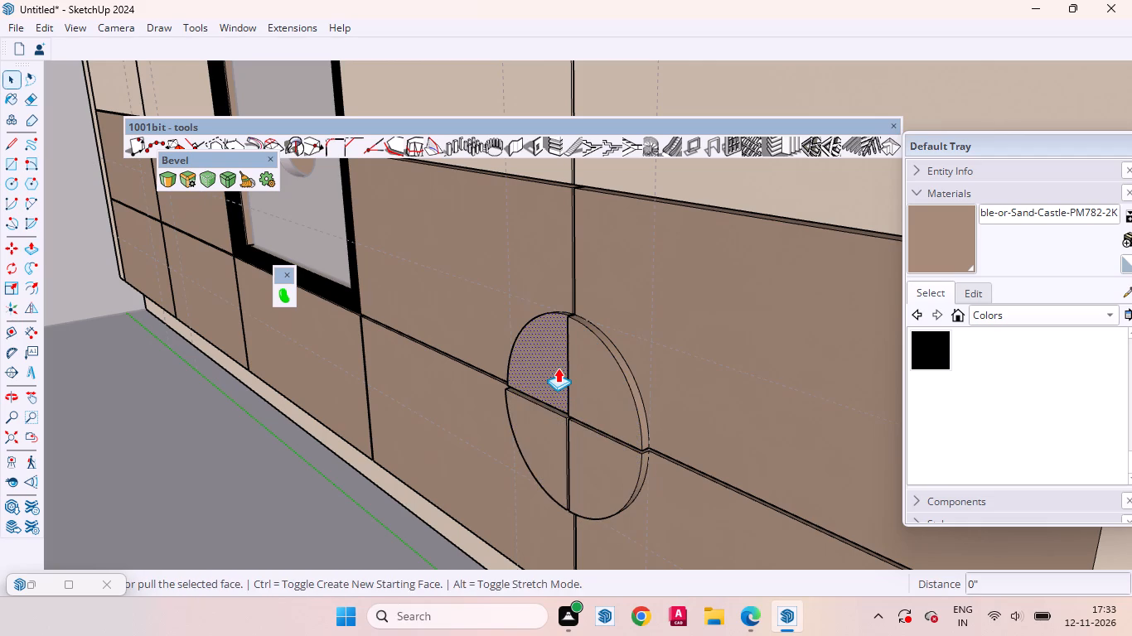
{"action": "double_click", "coordinate": [558, 368]}
{"action": "key", "text": "space"}
{"action": "scroll", "coordinate": [606, 352], "scroll_direction": "down", "scroll_amount": 8}
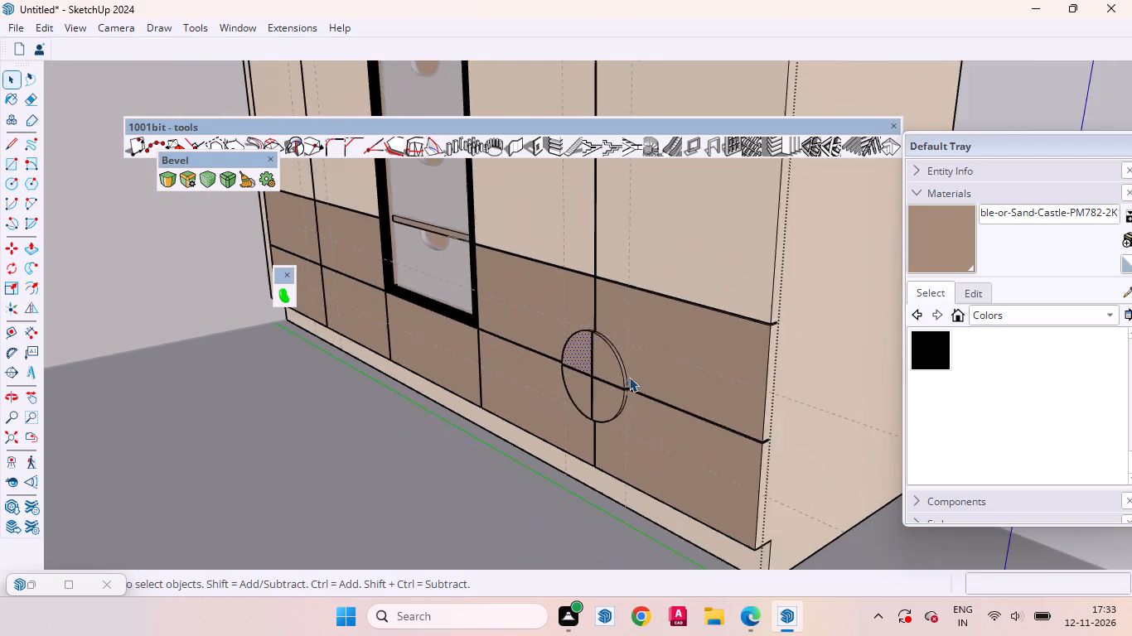
{"action": "scroll", "coordinate": [629, 377], "scroll_direction": "down", "scroll_amount": 10}
{"action": "middle_click_drag", "start_coordinate": [564, 391], "coordinate": [763, 380]}
{"action": "scroll", "coordinate": [648, 390], "scroll_direction": "down", "scroll_amount": 12}
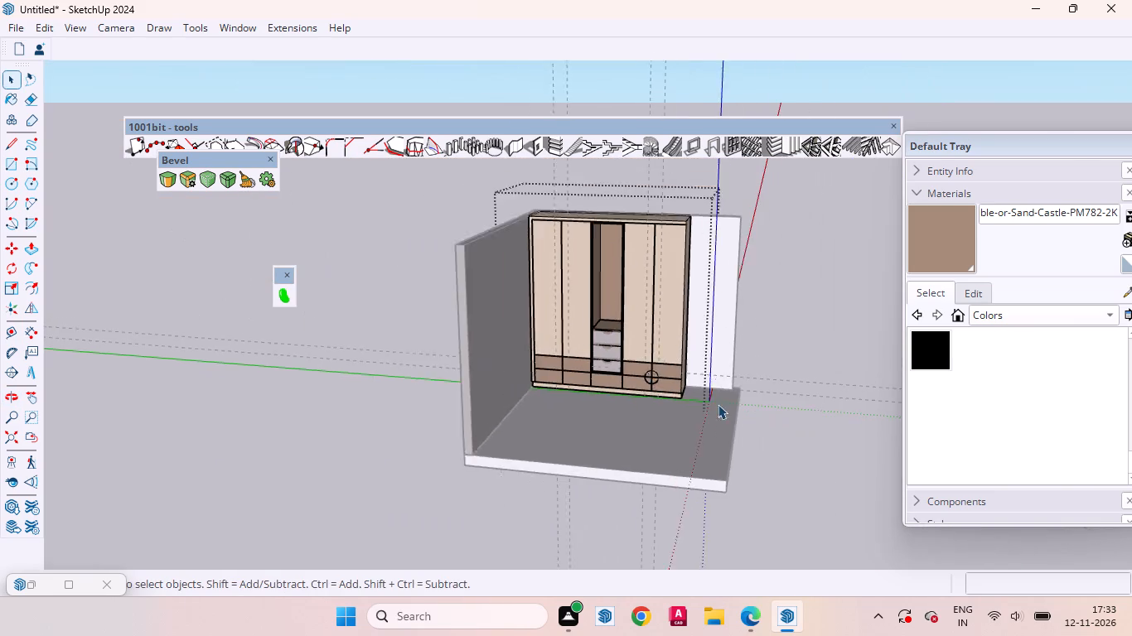
{"action": "scroll", "coordinate": [718, 404], "scroll_direction": "down", "scroll_amount": 2}
{"action": "left_click", "coordinate": [803, 478]}
Inside the wardrobe group, draw two 100-segment half circles about 8 1/8" wide, above and below the seam, centred on the left lower fronts' junction.
{"action": "scroll", "coordinate": [651, 362], "scroll_direction": "up", "scroll_amount": 13}
{"action": "middle_click_drag", "start_coordinate": [673, 405], "coordinate": [702, 376]}
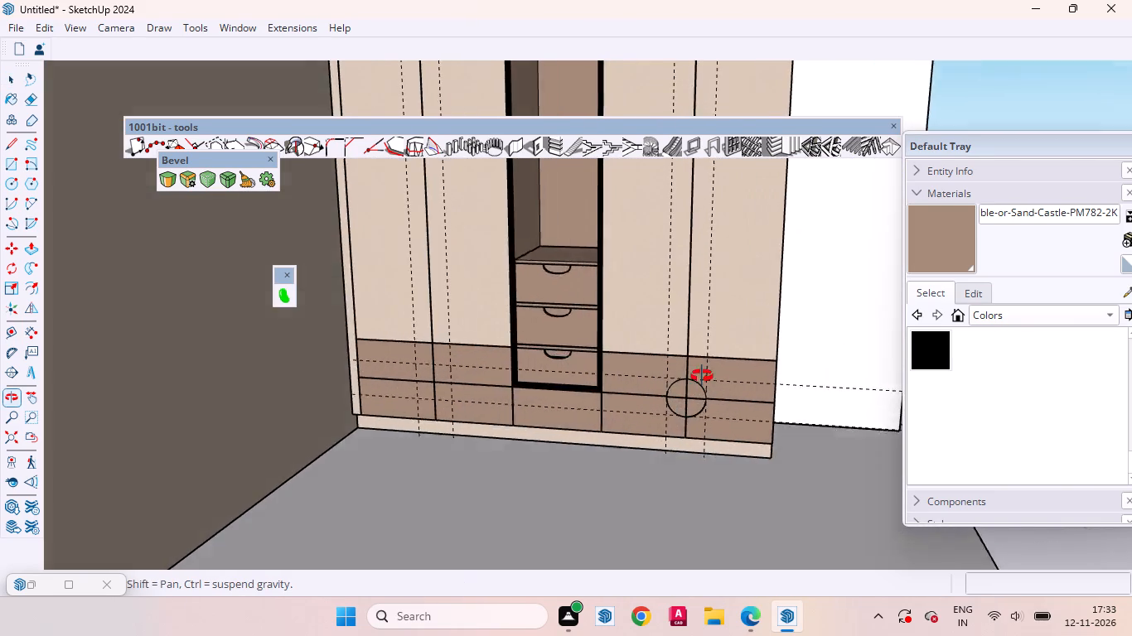
{"action": "middle_click_drag", "start_coordinate": [702, 376], "coordinate": [769, 344]}
{"action": "scroll", "coordinate": [382, 398], "scroll_direction": "up", "scroll_amount": 7}
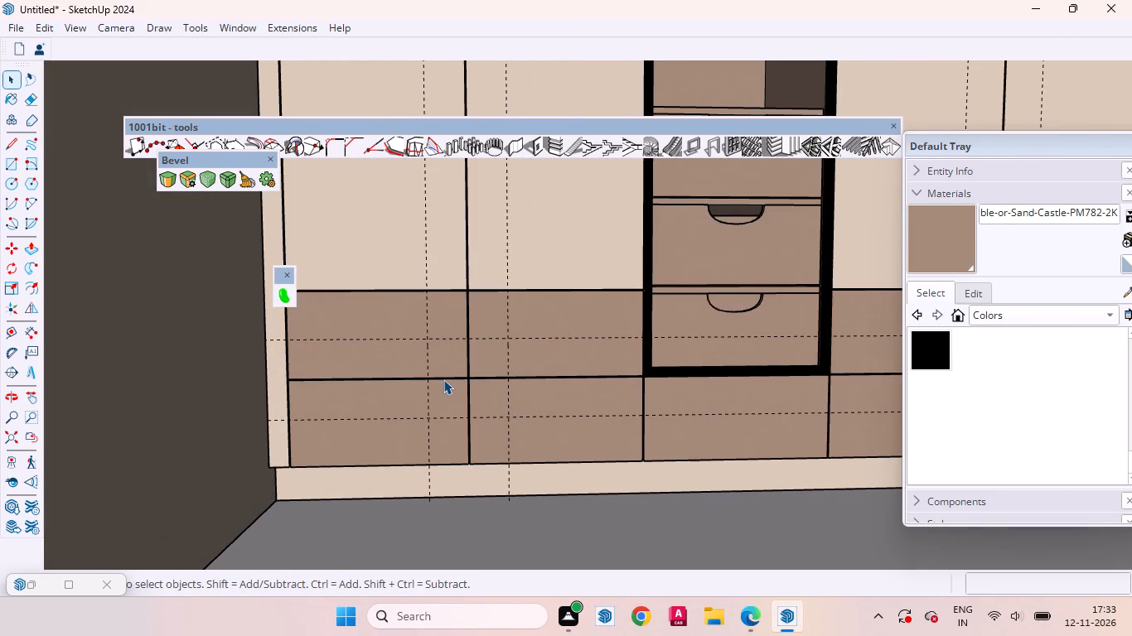
{"action": "double_click", "coordinate": [590, 400]}
{"action": "key", "text": "a"}
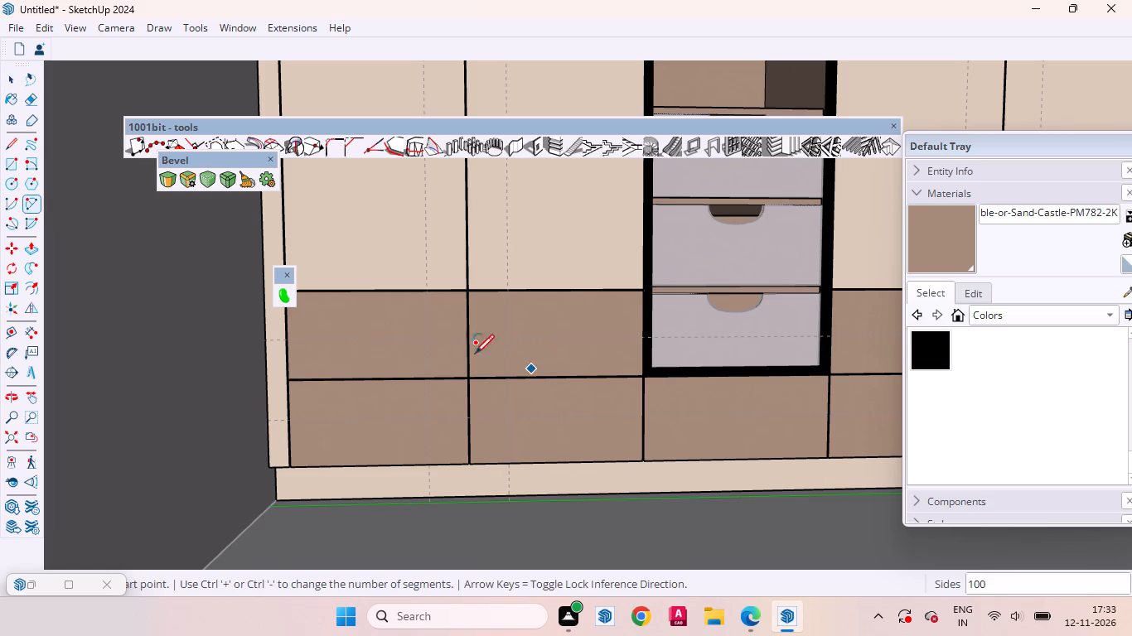
{"action": "left_click", "coordinate": [432, 376]}
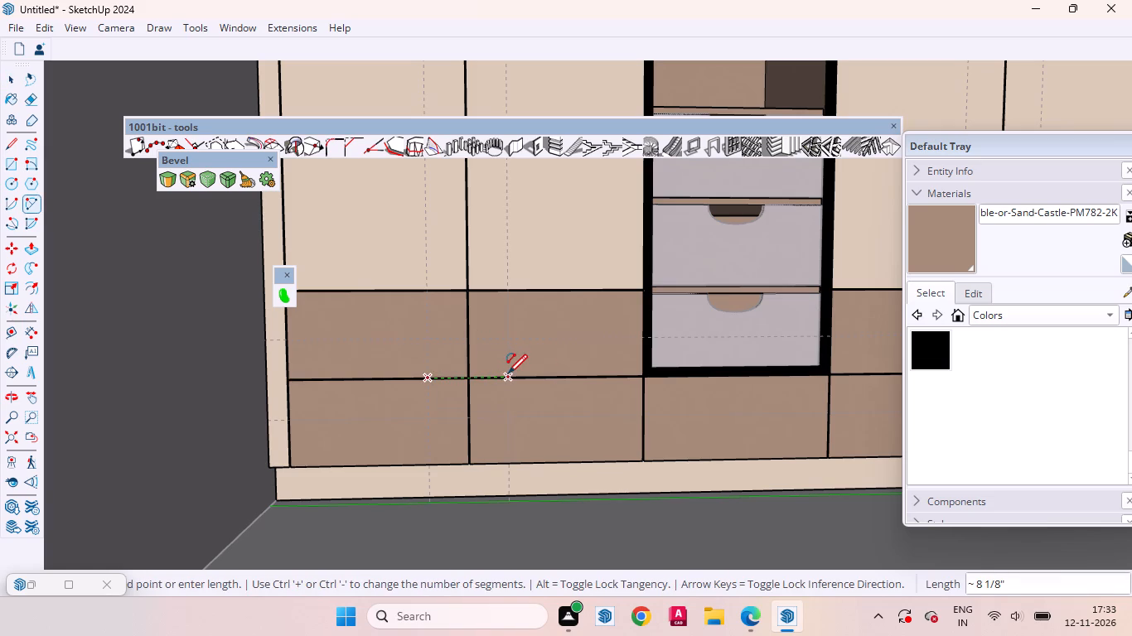
{"action": "left_click", "coordinate": [508, 373]}
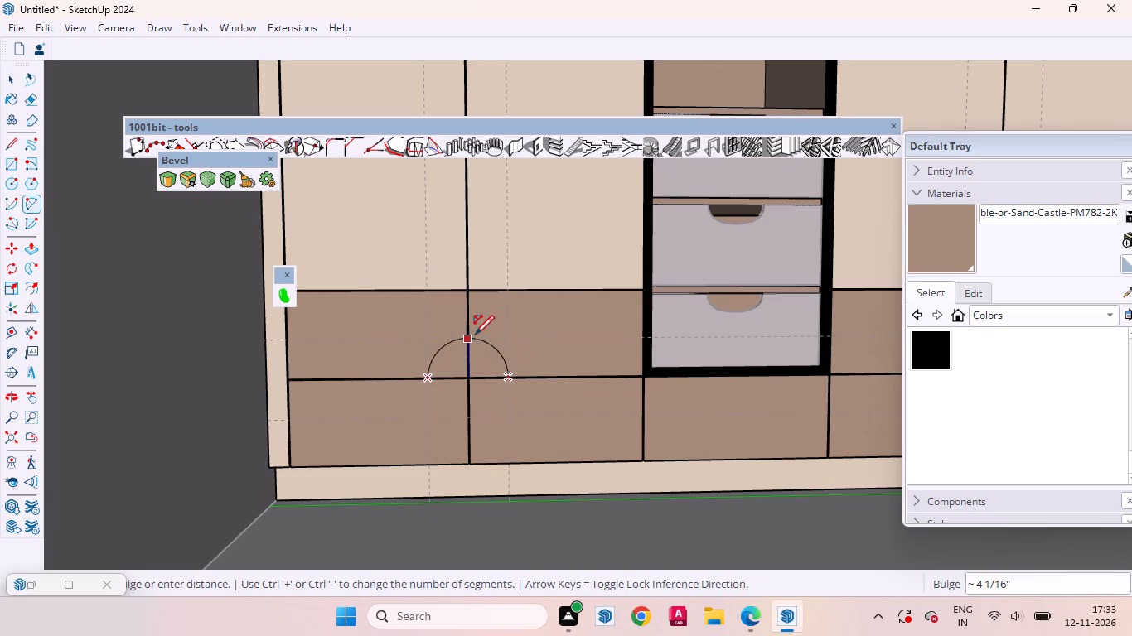
{"action": "scroll", "coordinate": [475, 335], "scroll_direction": "up", "scroll_amount": 6}
{"action": "left_click", "coordinate": [472, 340]}
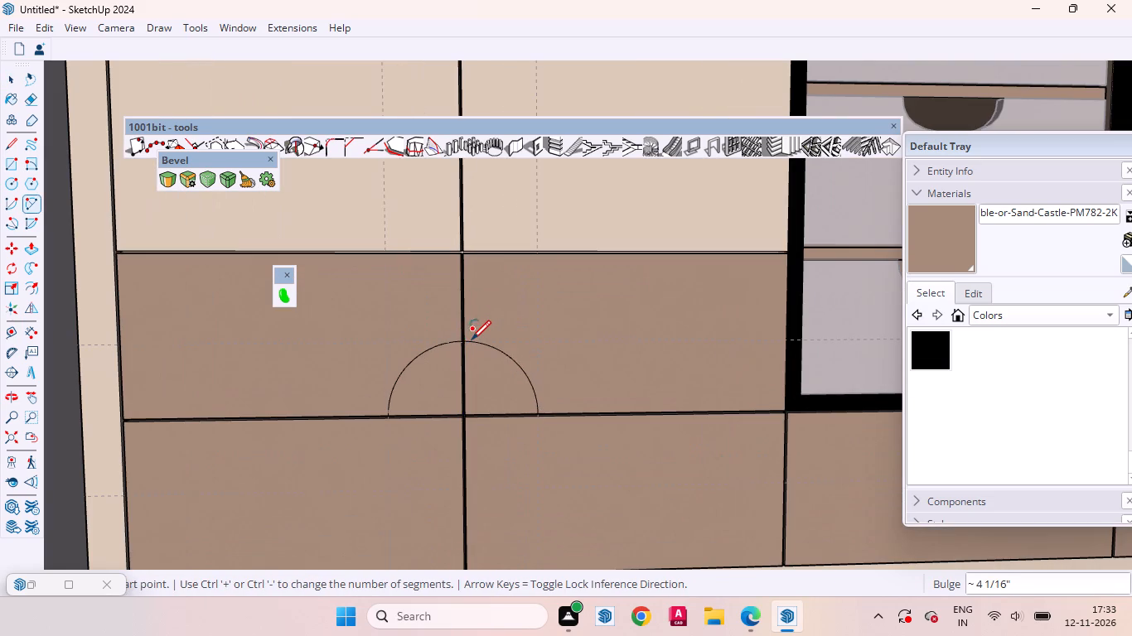
{"action": "left_click", "coordinate": [388, 422]}
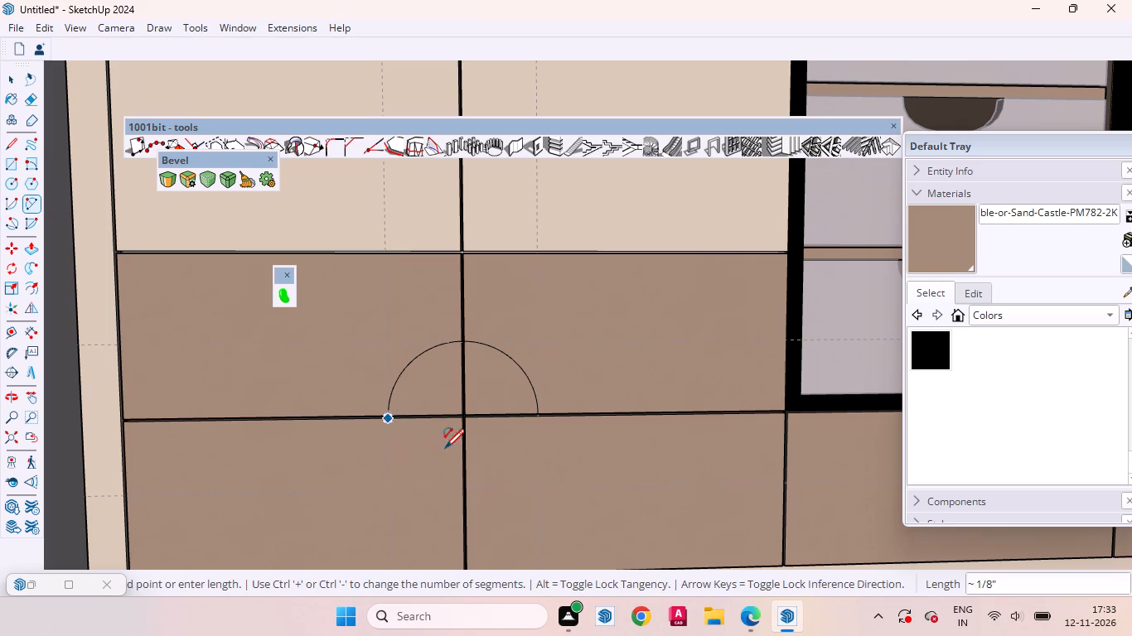
{"action": "left_click", "coordinate": [540, 421]}
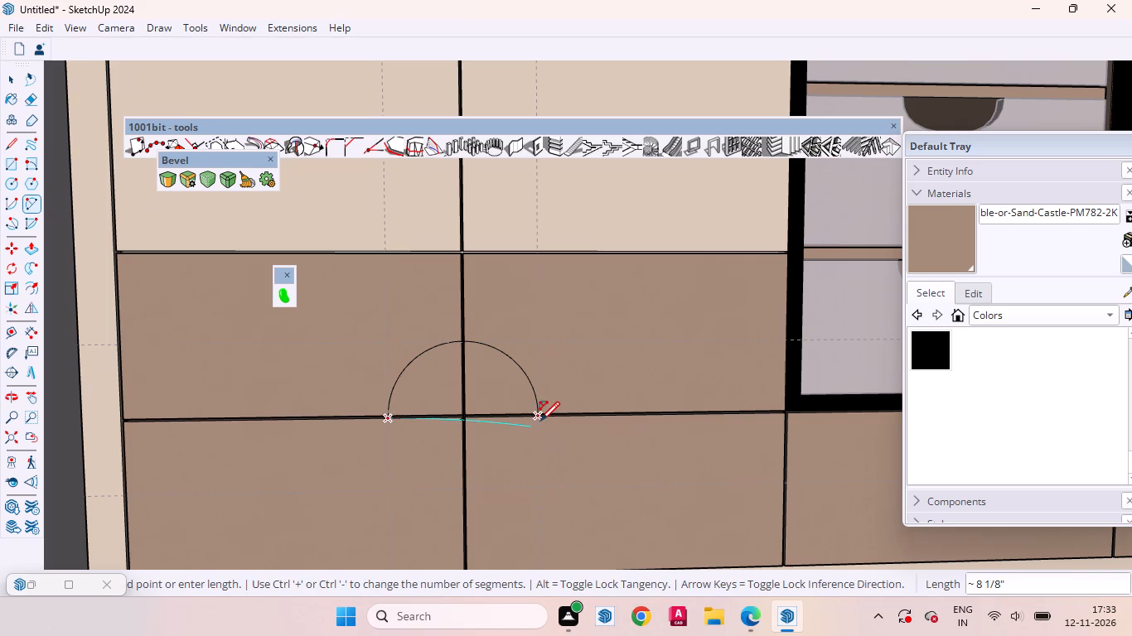
{"action": "left_click", "coordinate": [492, 488]}
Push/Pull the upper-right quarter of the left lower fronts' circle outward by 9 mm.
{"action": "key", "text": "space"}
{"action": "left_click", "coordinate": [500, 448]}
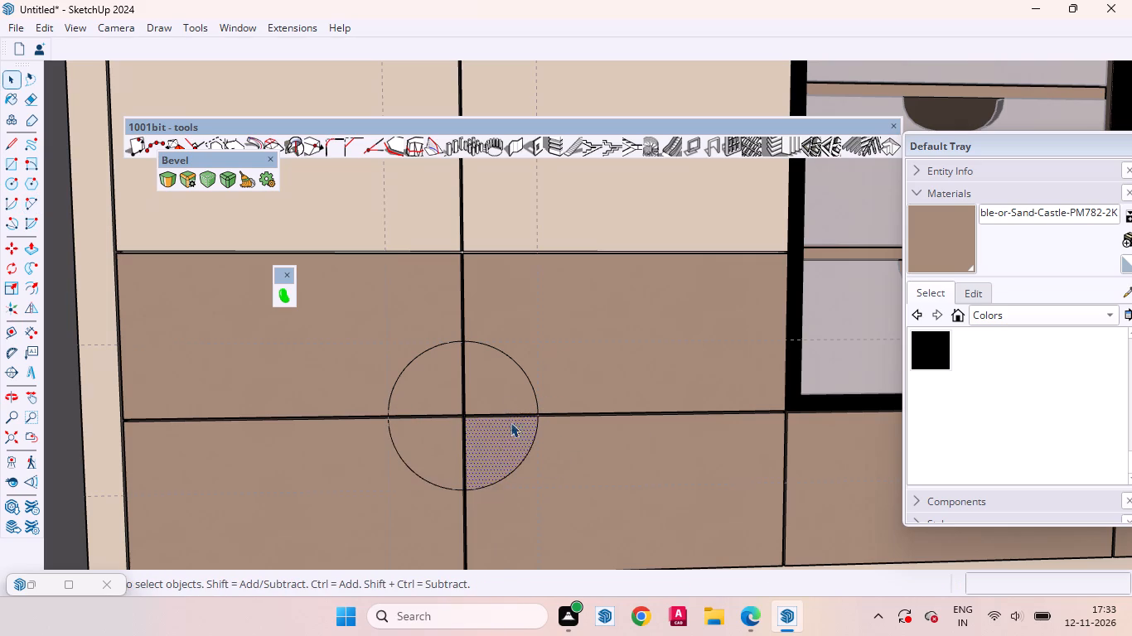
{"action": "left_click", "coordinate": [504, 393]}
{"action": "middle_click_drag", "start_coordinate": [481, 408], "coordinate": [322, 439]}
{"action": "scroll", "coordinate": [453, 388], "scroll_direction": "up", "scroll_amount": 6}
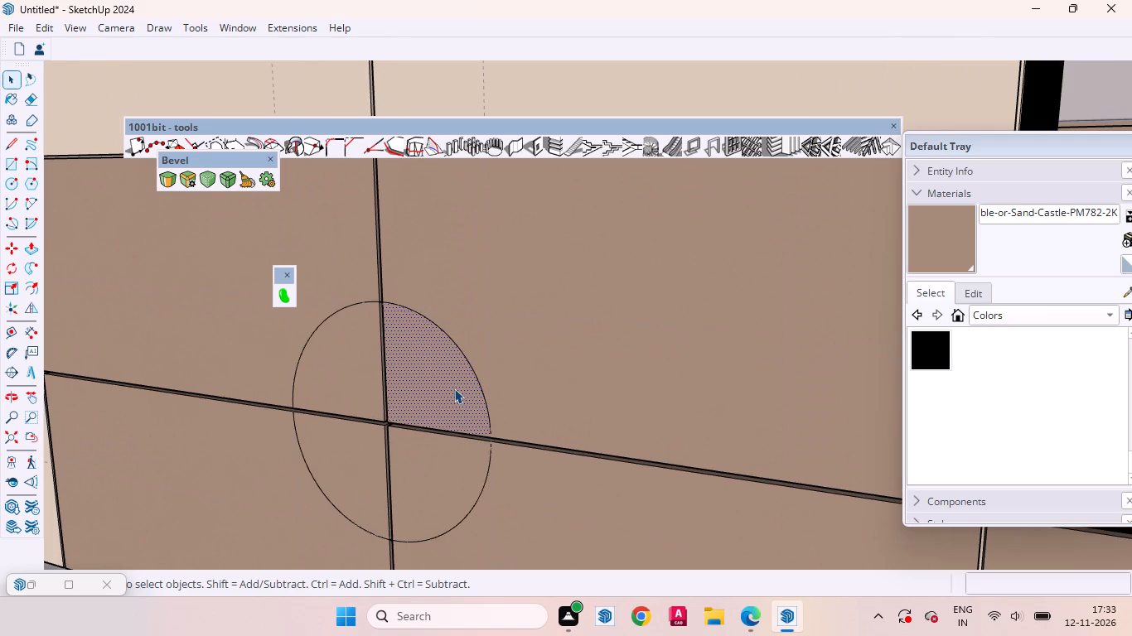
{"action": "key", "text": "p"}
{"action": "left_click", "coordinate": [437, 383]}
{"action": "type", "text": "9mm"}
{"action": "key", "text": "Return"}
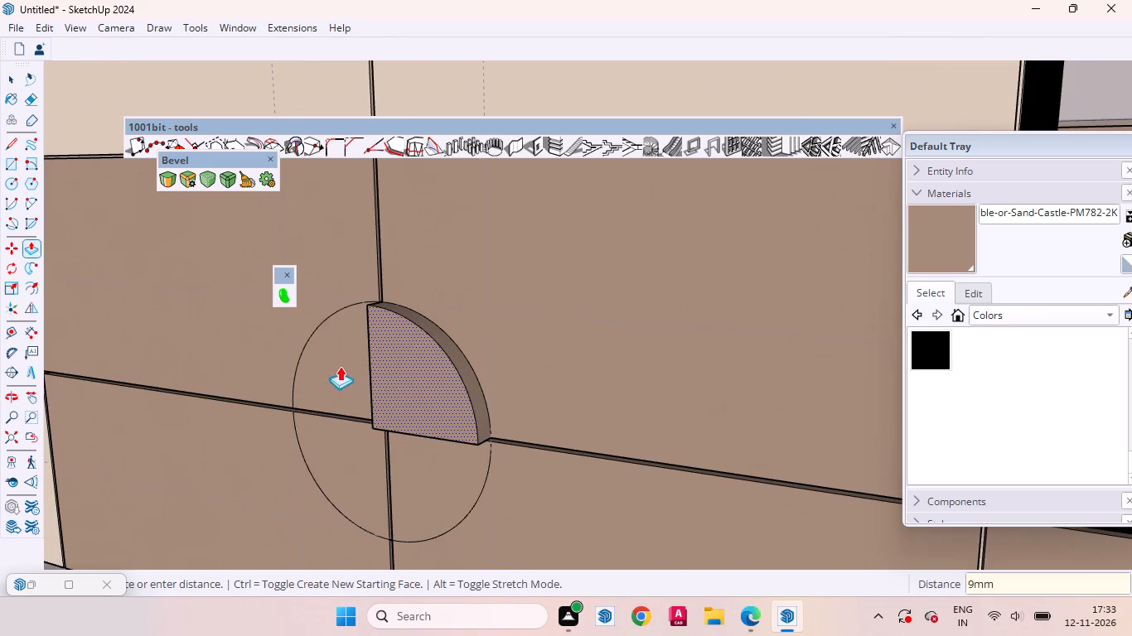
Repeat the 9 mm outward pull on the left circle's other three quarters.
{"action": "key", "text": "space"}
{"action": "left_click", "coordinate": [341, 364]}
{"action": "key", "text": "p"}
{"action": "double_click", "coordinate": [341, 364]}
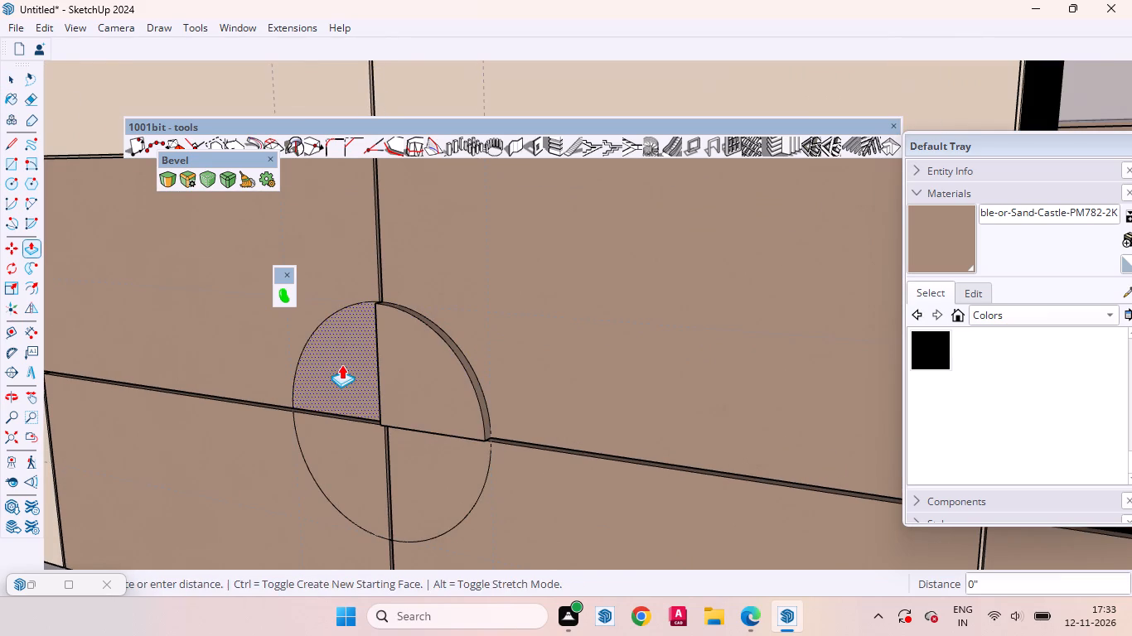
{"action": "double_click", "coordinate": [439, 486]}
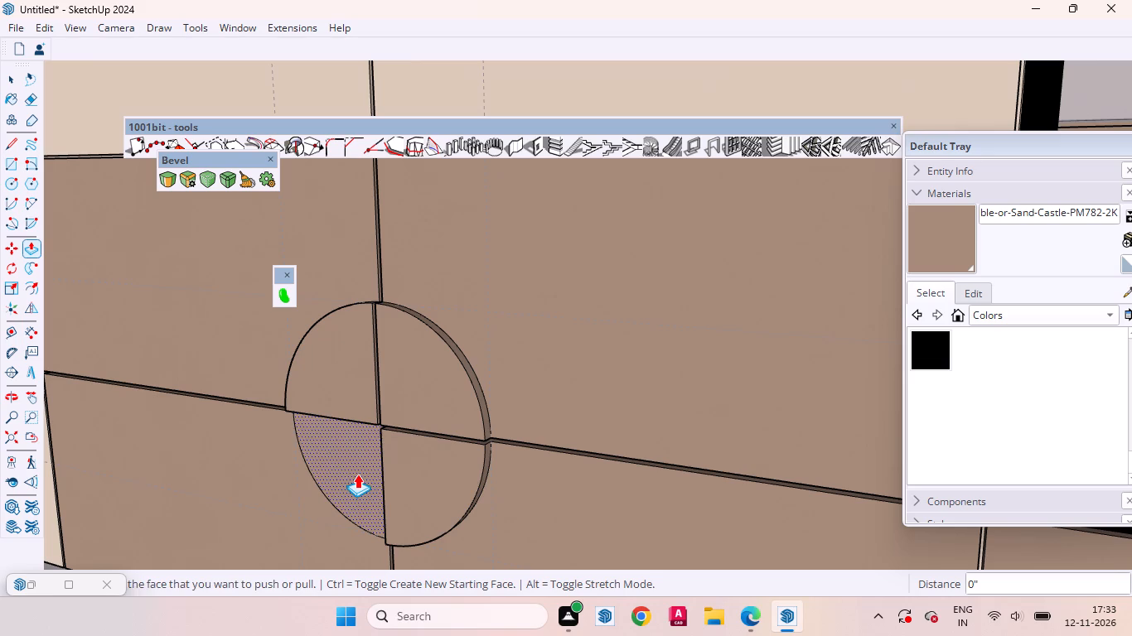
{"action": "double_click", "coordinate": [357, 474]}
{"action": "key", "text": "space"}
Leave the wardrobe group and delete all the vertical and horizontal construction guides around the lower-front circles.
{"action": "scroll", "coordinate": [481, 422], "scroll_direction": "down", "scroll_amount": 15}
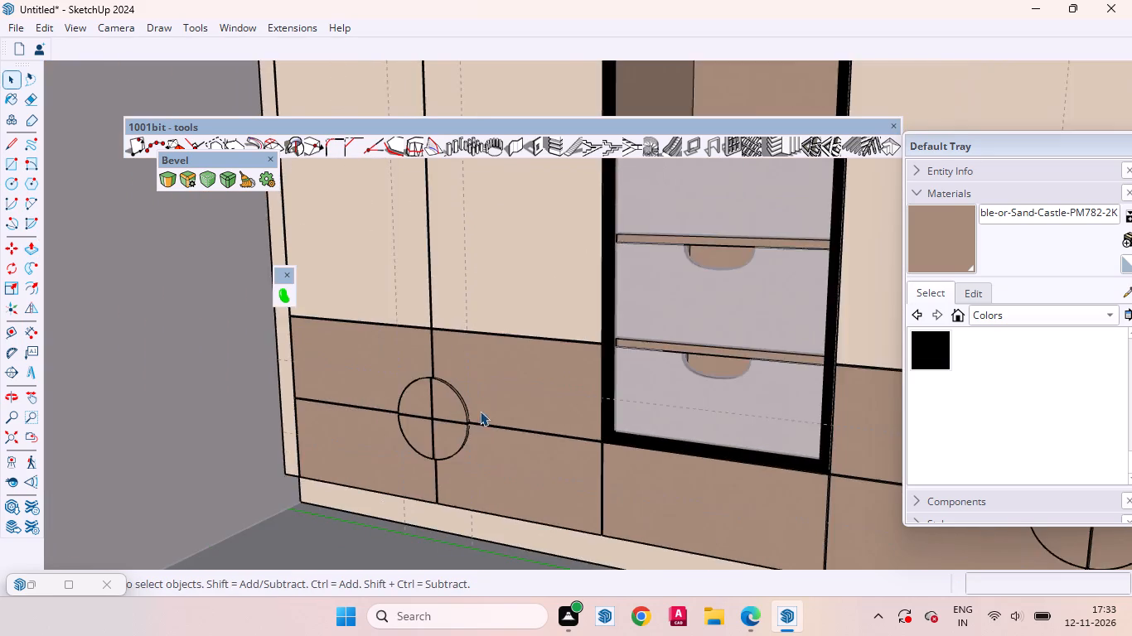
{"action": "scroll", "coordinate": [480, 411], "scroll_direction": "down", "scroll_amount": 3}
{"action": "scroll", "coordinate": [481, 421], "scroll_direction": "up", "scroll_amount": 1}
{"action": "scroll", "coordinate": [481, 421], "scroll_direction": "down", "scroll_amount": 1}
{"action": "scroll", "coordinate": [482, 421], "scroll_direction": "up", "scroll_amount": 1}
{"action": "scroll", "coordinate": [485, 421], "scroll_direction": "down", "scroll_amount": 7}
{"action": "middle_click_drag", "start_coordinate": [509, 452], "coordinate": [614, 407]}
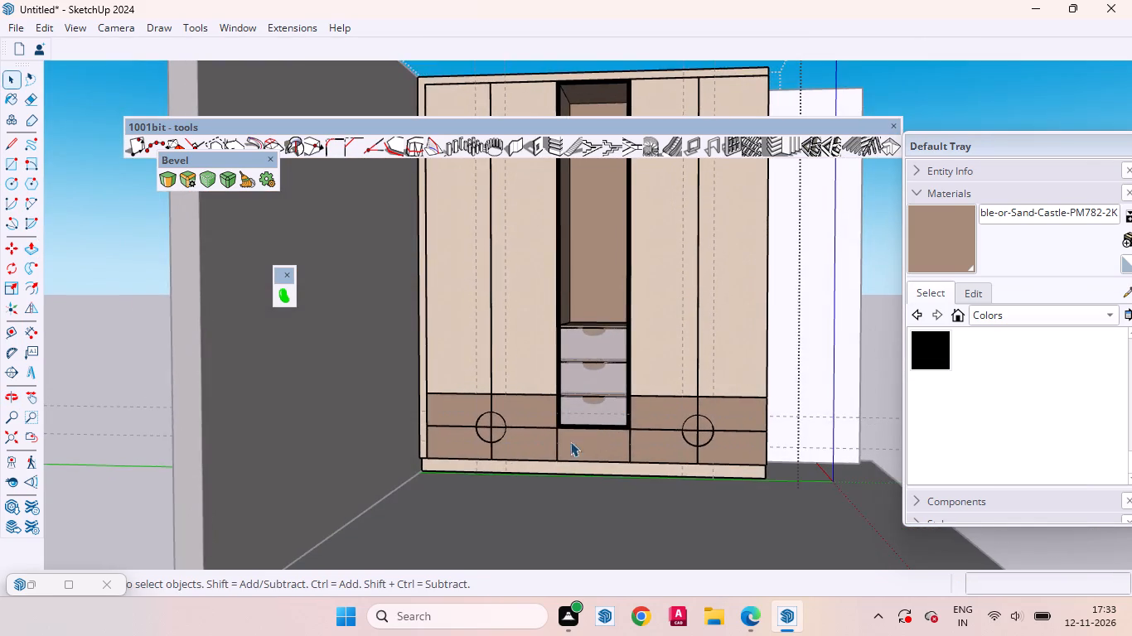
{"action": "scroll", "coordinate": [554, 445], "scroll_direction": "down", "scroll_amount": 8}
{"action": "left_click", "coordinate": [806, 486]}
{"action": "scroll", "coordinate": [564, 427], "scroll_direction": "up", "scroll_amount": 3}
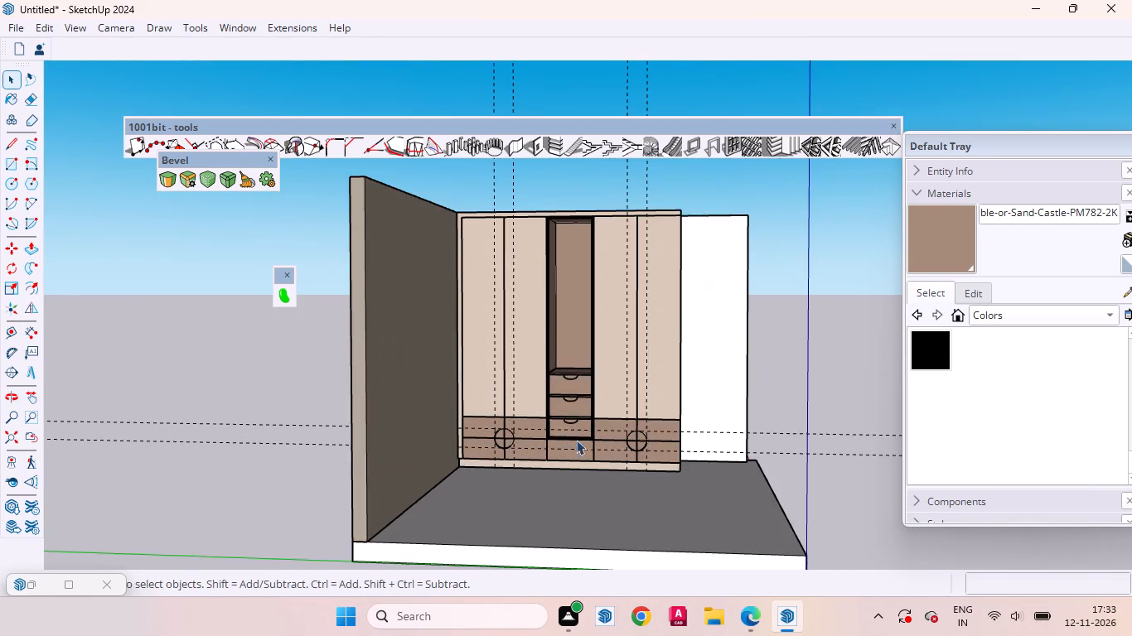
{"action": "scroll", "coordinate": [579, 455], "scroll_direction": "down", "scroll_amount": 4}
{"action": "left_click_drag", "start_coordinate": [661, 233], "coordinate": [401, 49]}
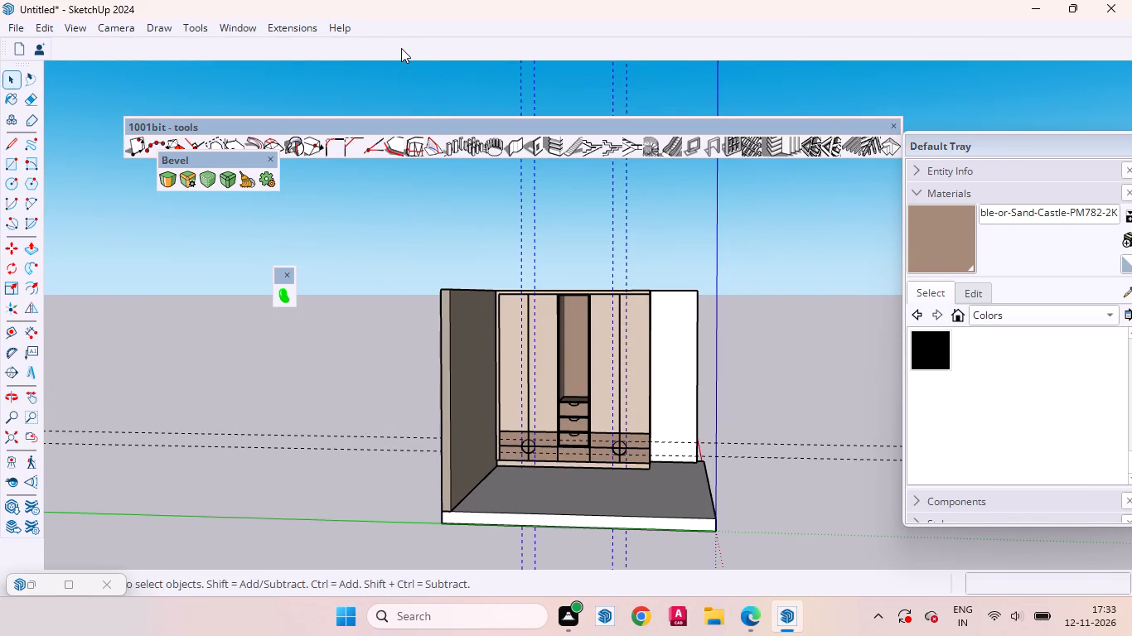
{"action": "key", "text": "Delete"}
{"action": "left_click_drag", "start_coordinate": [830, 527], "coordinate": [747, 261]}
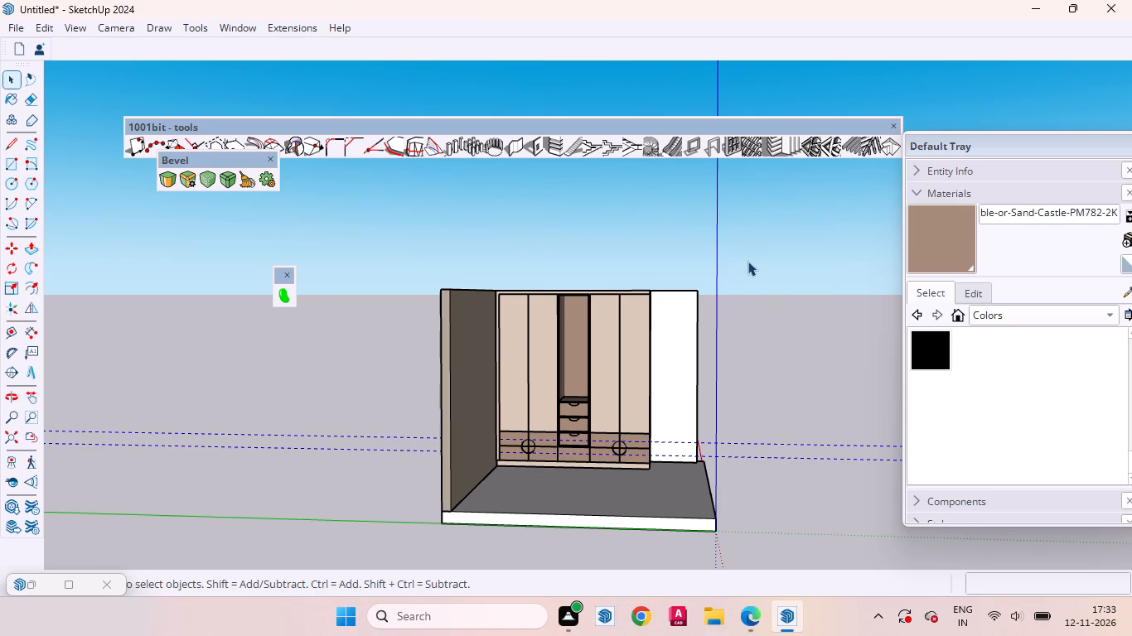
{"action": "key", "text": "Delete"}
Examine the two raised circles on the lower fronts up close and against the whole wardrobe.
{"action": "scroll", "coordinate": [584, 446], "scroll_direction": "up", "scroll_amount": 7}
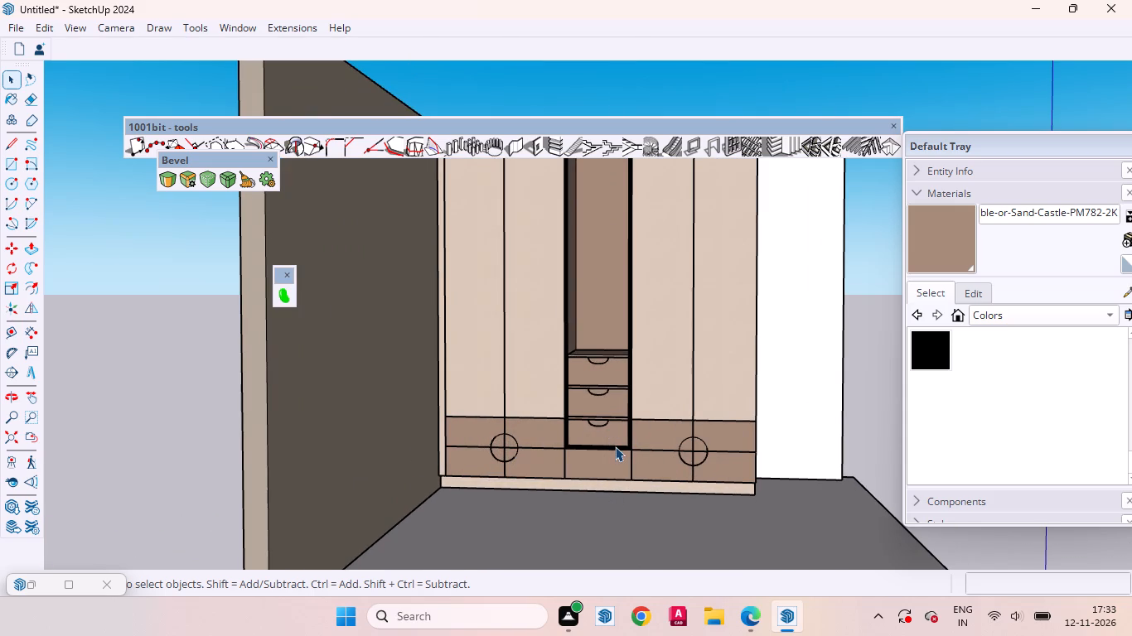
{"action": "scroll", "coordinate": [658, 463], "scroll_direction": "up", "scroll_amount": 7}
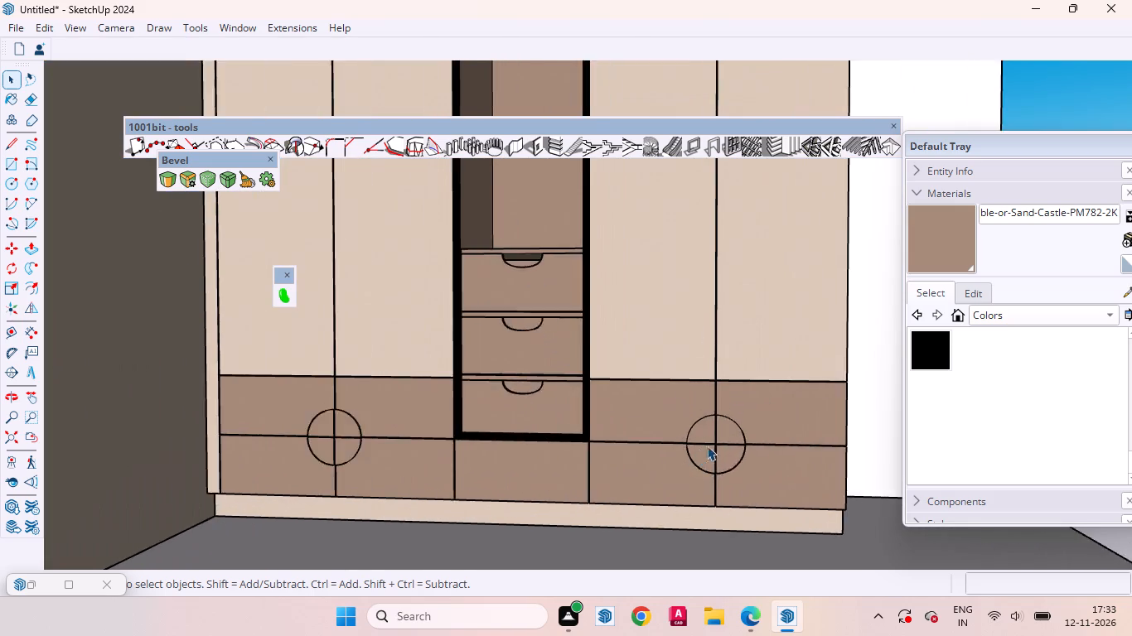
{"action": "scroll", "coordinate": [707, 446], "scroll_direction": "up", "scroll_amount": 3}
{"action": "middle_click_drag", "start_coordinate": [743, 449], "coordinate": [799, 518]}
{"action": "scroll", "coordinate": [601, 441], "scroll_direction": "down", "scroll_amount": 13}
{"action": "middle_click_drag", "start_coordinate": [595, 454], "coordinate": [544, 406]}
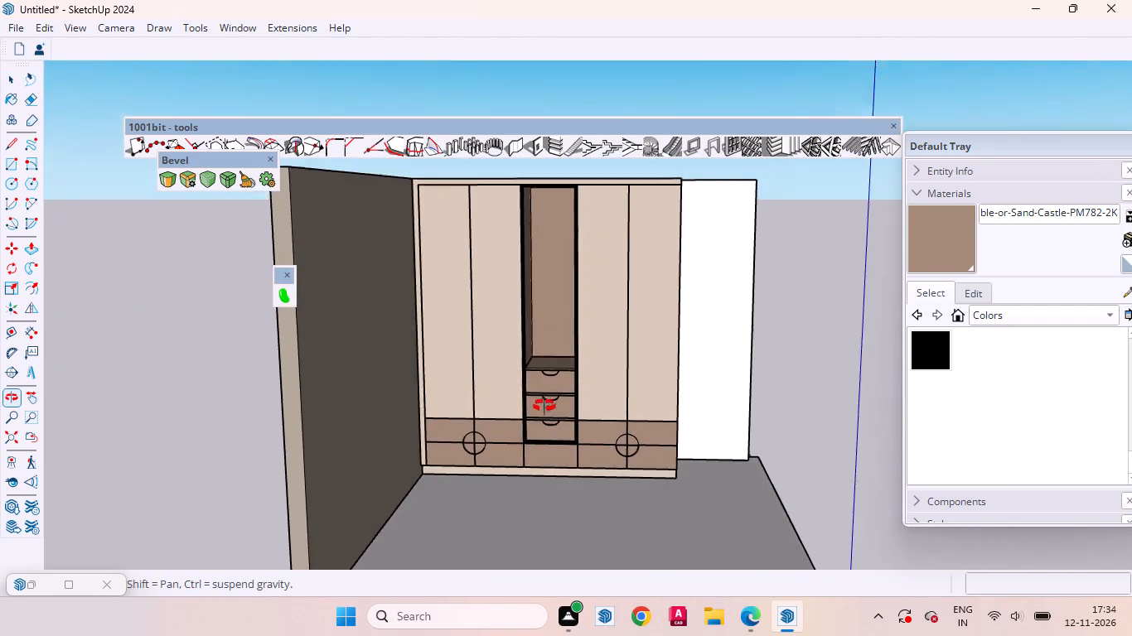
{"action": "middle_click_drag", "start_coordinate": [544, 406], "coordinate": [535, 432]}
{"action": "scroll", "coordinate": [481, 441], "scroll_direction": "up", "scroll_amount": 7}
{"action": "middle_click_drag", "start_coordinate": [488, 467], "coordinate": [486, 446]}
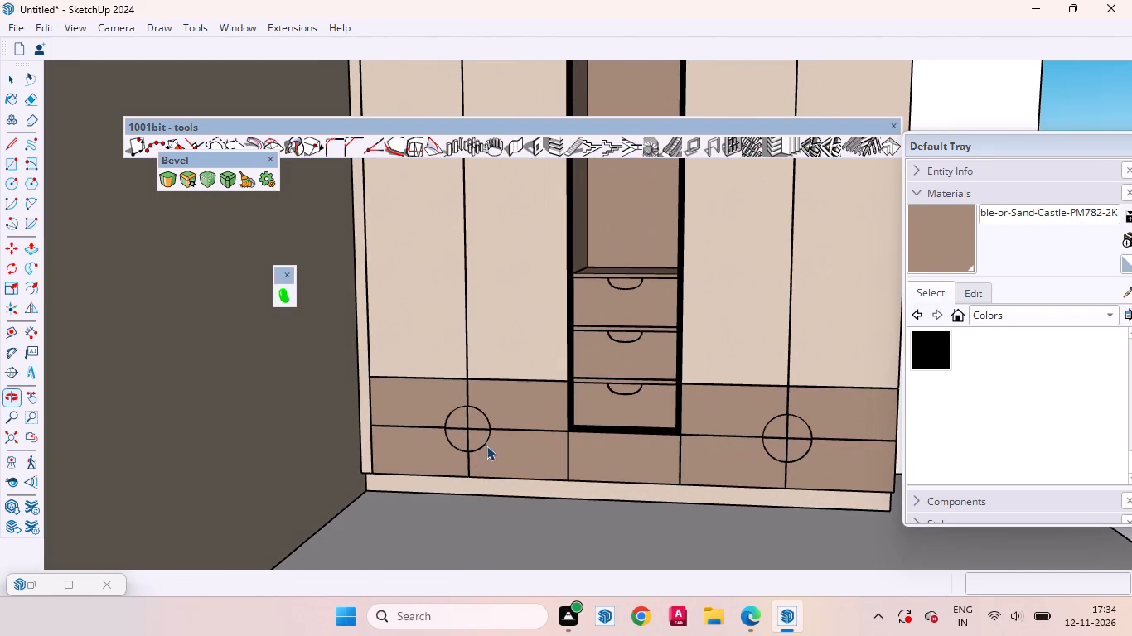
Undo the guide deletions and the drawing and raising of both circles on the lower fronts.
{"action": "key", "text": "ctrl+z"}
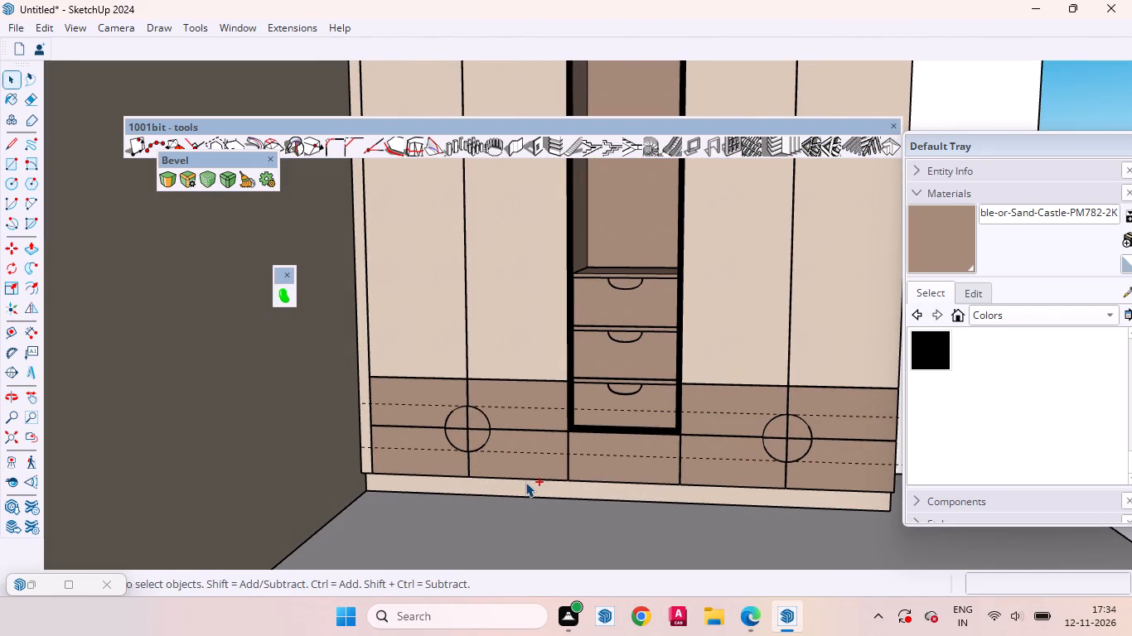
{"action": "key", "text": "ctrl+z"}
{"action": "key", "text": "ctrl+z"}
{"action": "key", "text": "ctrl+z"}
{"action": "key", "text": "ctrl+z"}
{"action": "key", "text": "ctrl+z"}
{"action": "key", "text": "ctrl+z"}
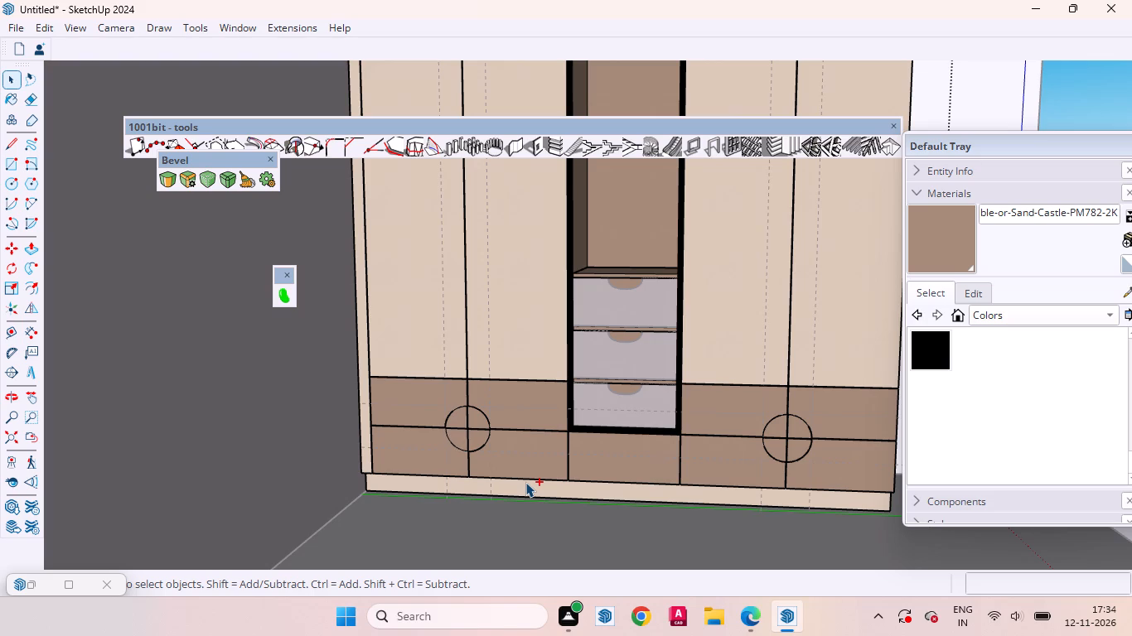
{"action": "key", "text": "ctrl+z"}
{"action": "key", "text": "ctrl+z"}
{"action": "key", "text": "ctrl+z"}
{"action": "key", "text": "ctrl+z"}
{"action": "key", "text": "ctrl+z"}
{"action": "key", "text": "ctrl+z"}
{"action": "key", "text": "ctrl+z"}
{"action": "key", "text": "ctrl+z"}
{"action": "key", "text": "ctrl+z"}
{"action": "key", "text": "ctrl+z"}
{"action": "key", "text": "ctrl+z"}
{"action": "key", "text": "z"}
{"action": "key", "text": "ctrl+z"}
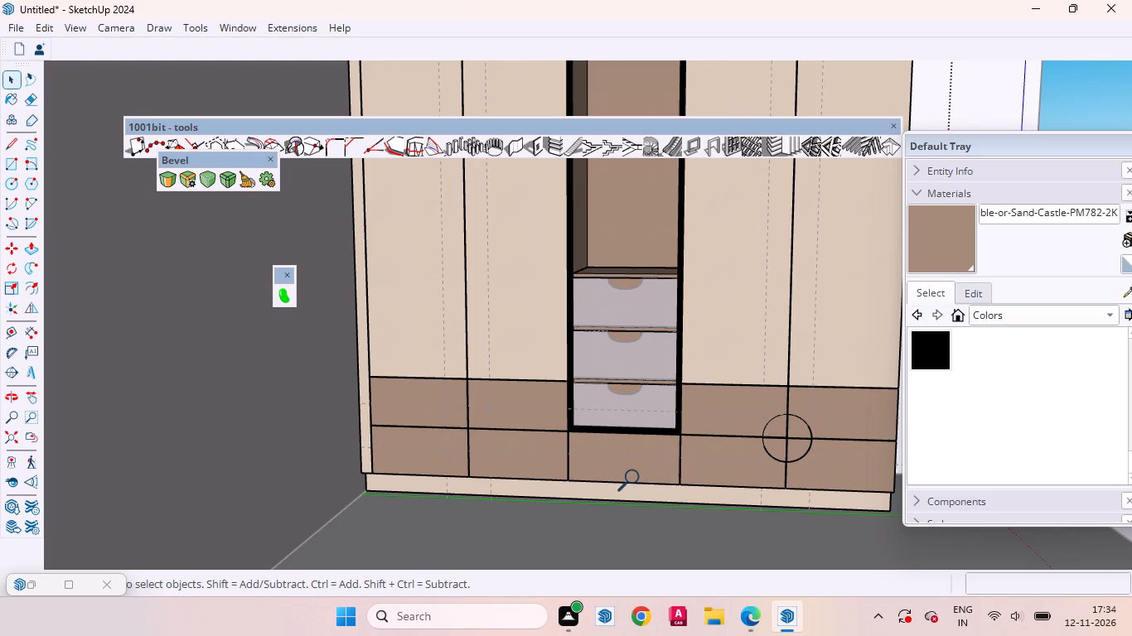
{"action": "key", "text": "ctrl+z"}
{"action": "key", "text": "ctrl+z"}
{"action": "key", "text": "z"}
{"action": "key", "text": "z"}
{"action": "type", "text": "z"}
{"action": "key", "text": "space"}
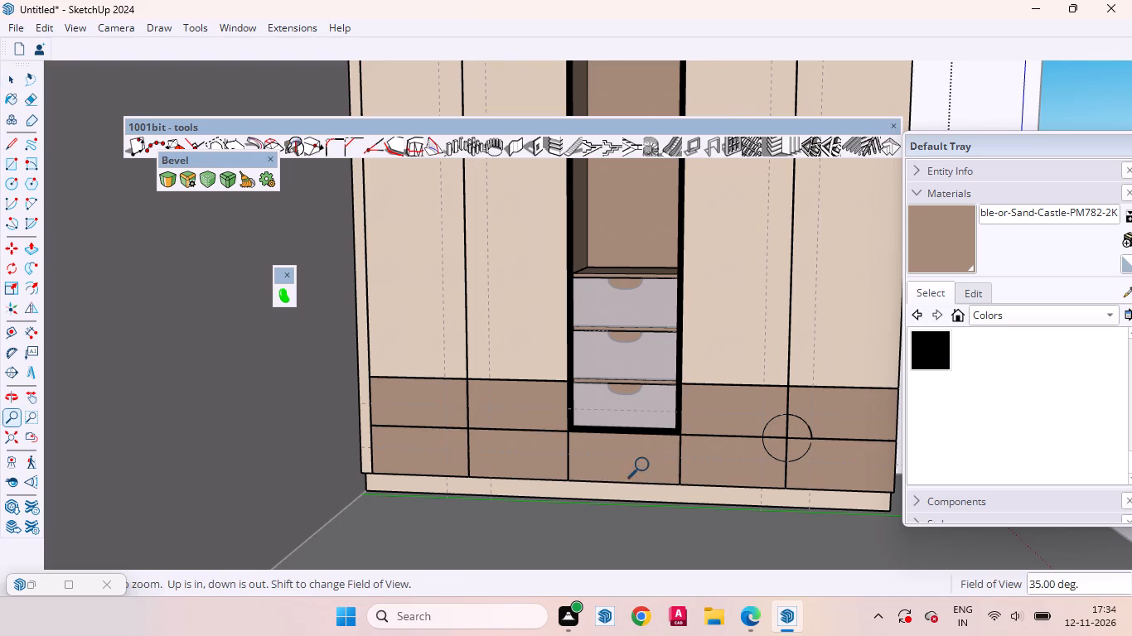
{"action": "key", "text": "space"}
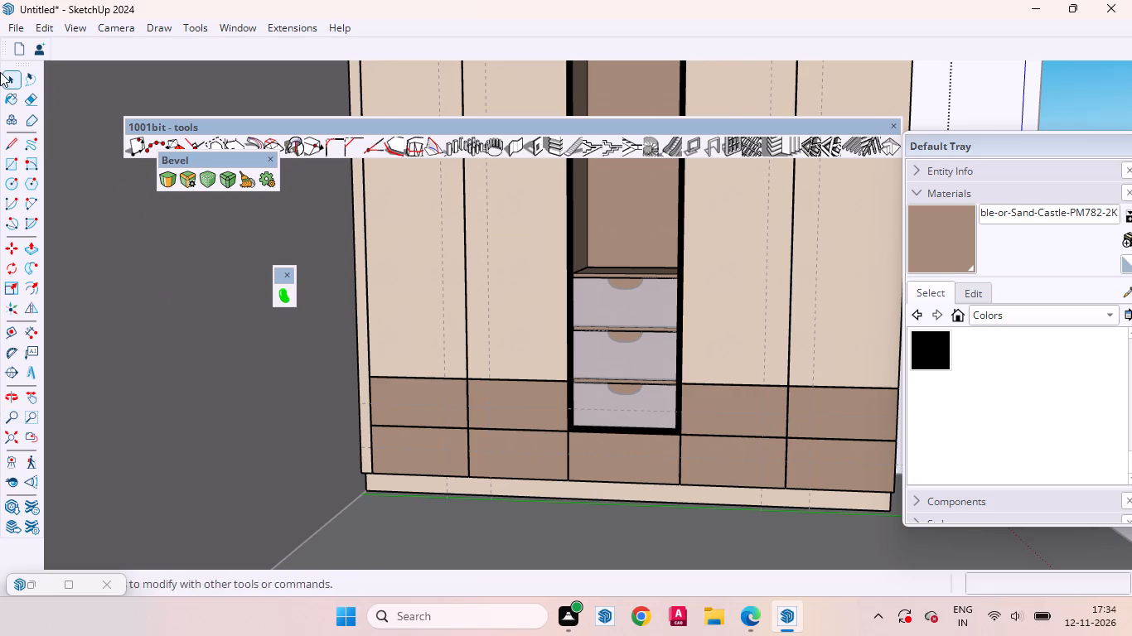
Undo further until all the vertical and horizontal guides around both lower-front junctions are removed.
{"action": "left_click", "coordinate": [7, 72]}
{"action": "key", "text": "ctrl+z"}
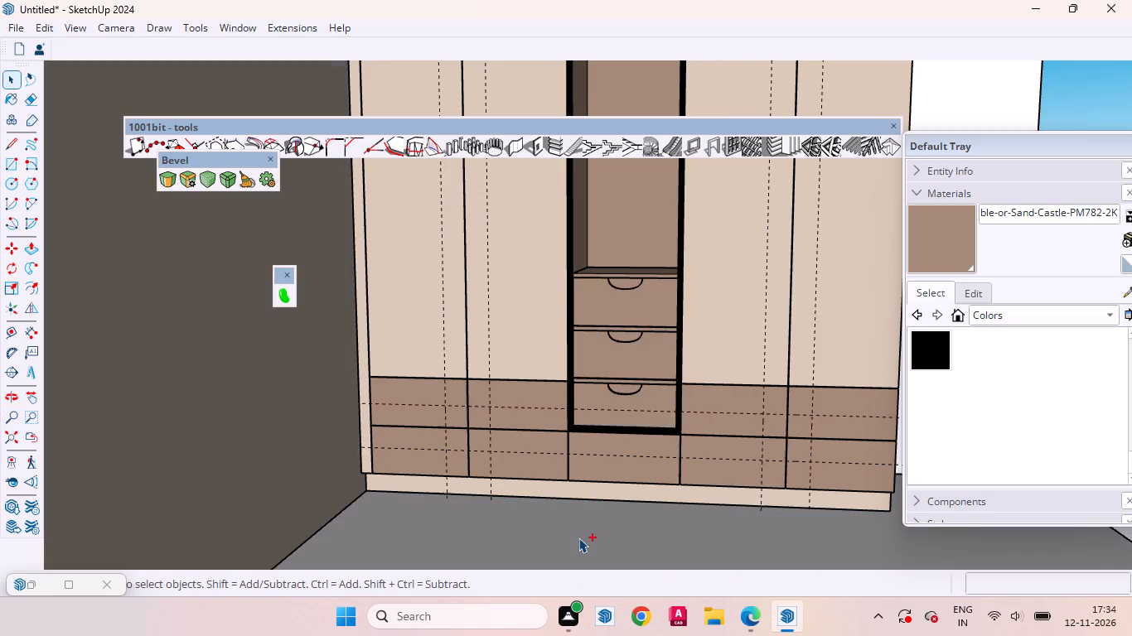
{"action": "key", "text": "ctrl+z"}
{"action": "key", "text": "ctrl+z"}
{"action": "key", "text": "ctrl+z"}
{"action": "key", "text": "ctrl+z"}
{"action": "key", "text": "ctrl+z"}
{"action": "key", "text": "ctrl+z"}
{"action": "key", "text": "ctrl+z"}
{"action": "key", "text": "ctrl+z"}
{"action": "key", "text": "ctrl+z"}
{"action": "key", "text": "z"}
{"action": "key", "text": "ctrl+z"}
{"action": "type", "text": "zz"}
{"action": "key", "text": "space"}
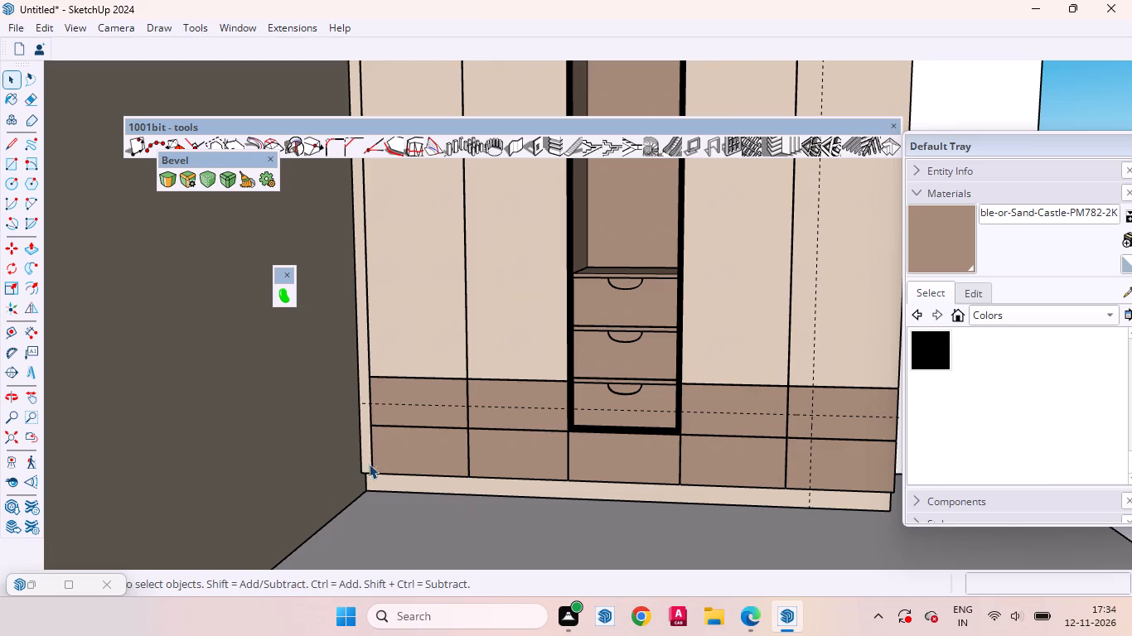
{"action": "key", "text": "ctrl+z"}
{"action": "key", "text": "ctrl+z"}
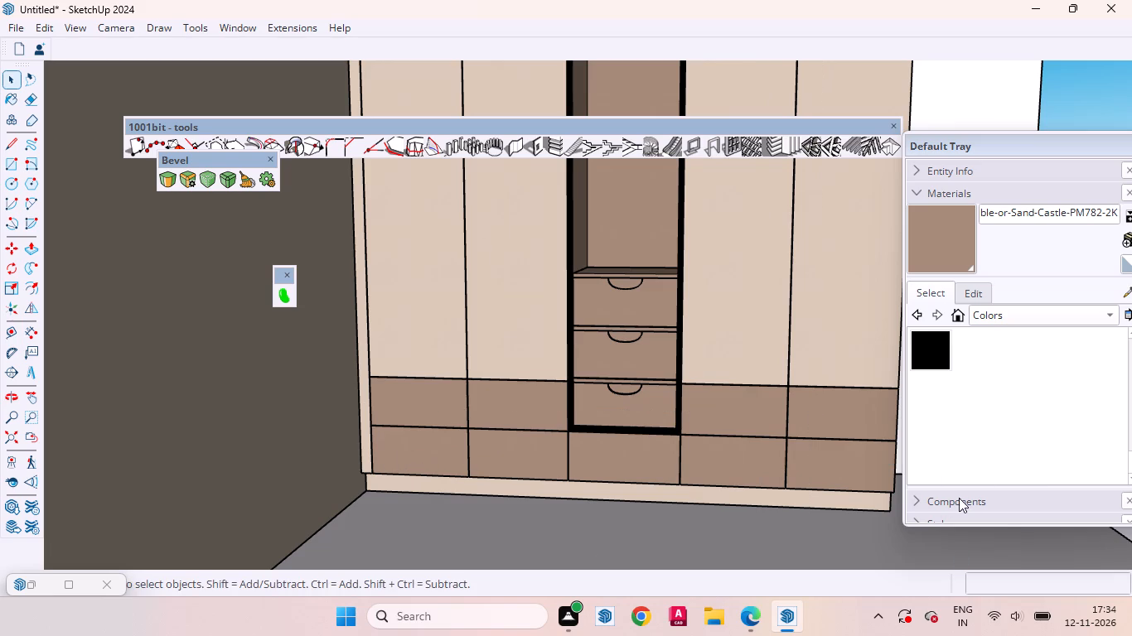
Open the wardrobe group for editing at the junction of the lower fronts right of the drawers.
{"action": "scroll", "coordinate": [856, 416], "scroll_direction": "up", "scroll_amount": 9}
{"action": "scroll", "coordinate": [751, 469], "scroll_direction": "up", "scroll_amount": 3}
{"action": "middle_click_drag", "start_coordinate": [752, 465], "coordinate": [773, 388]}
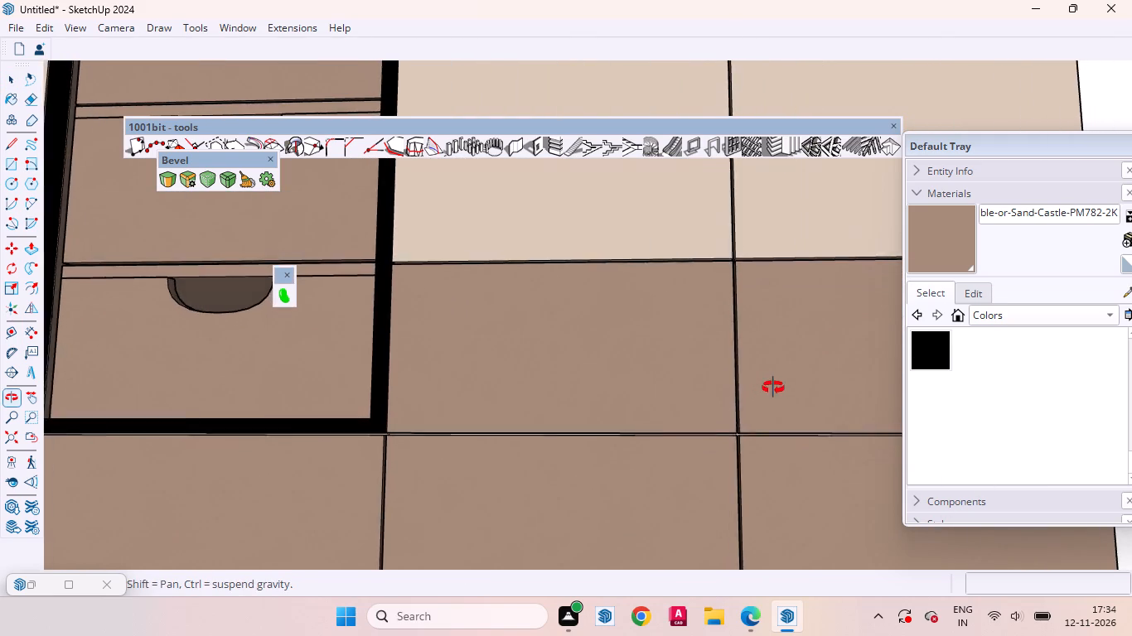
{"action": "middle_click_drag", "start_coordinate": [773, 388], "coordinate": [773, 387]}
{"action": "scroll", "coordinate": [743, 436], "scroll_direction": "up", "scroll_amount": 7}
{"action": "middle_click_drag", "start_coordinate": [752, 445], "coordinate": [733, 499]}
{"action": "scroll", "coordinate": [704, 381], "scroll_direction": "down", "scroll_amount": 10}
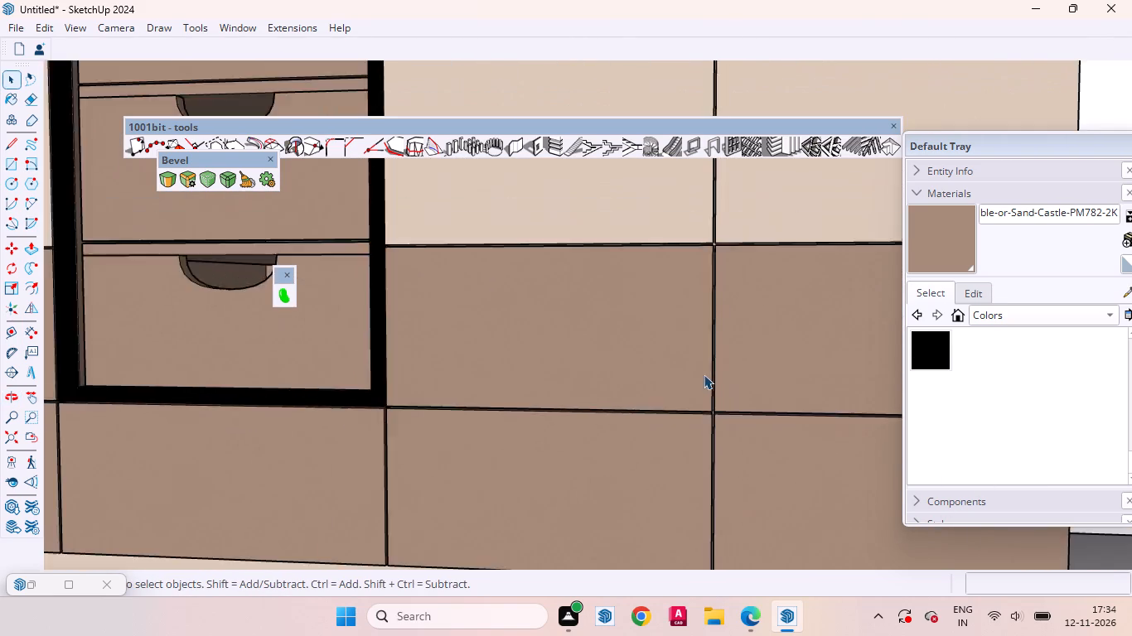
{"action": "scroll", "coordinate": [704, 374], "scroll_direction": "down", "scroll_amount": 3}
{"action": "key", "text": "t"}
{"action": "scroll", "coordinate": [730, 411], "scroll_direction": "up", "scroll_amount": 3}
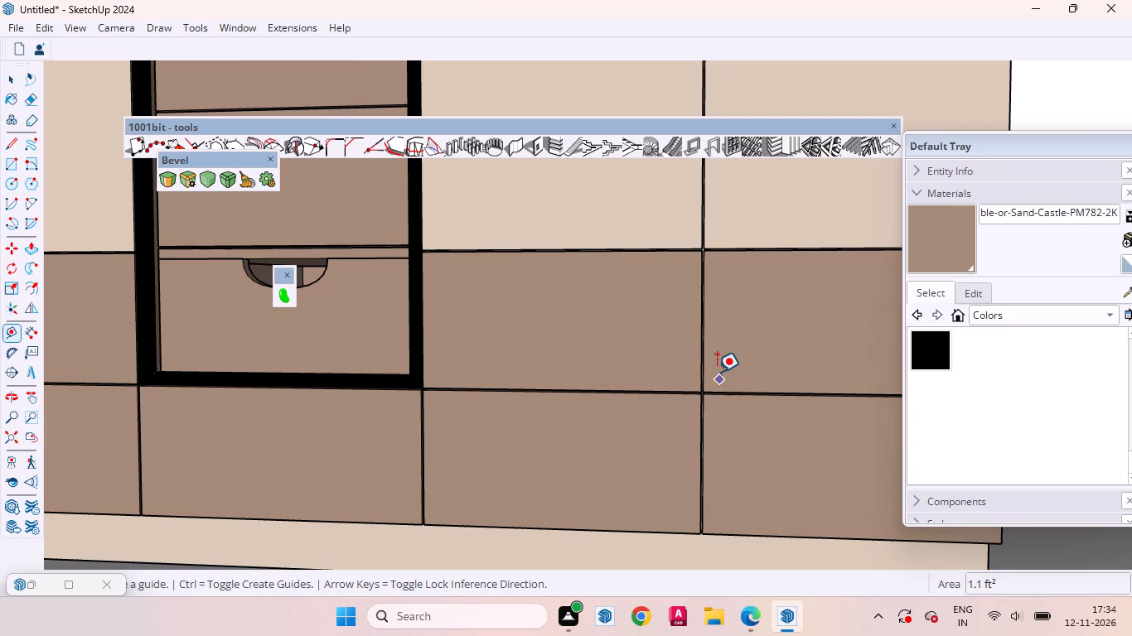
{"action": "key", "text": "space"}
{"action": "double_click", "coordinate": [747, 451]}
{"action": "left_click", "coordinate": [747, 451]}
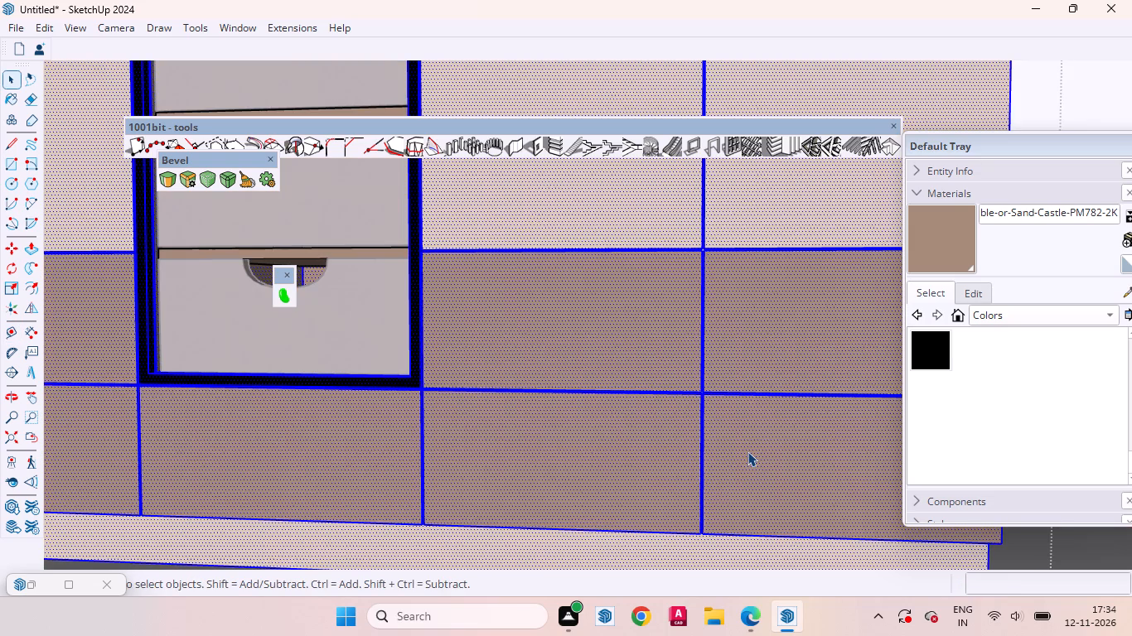
{"action": "left_click", "coordinate": [747, 451]}
{"action": "left_click", "coordinate": [767, 370]}
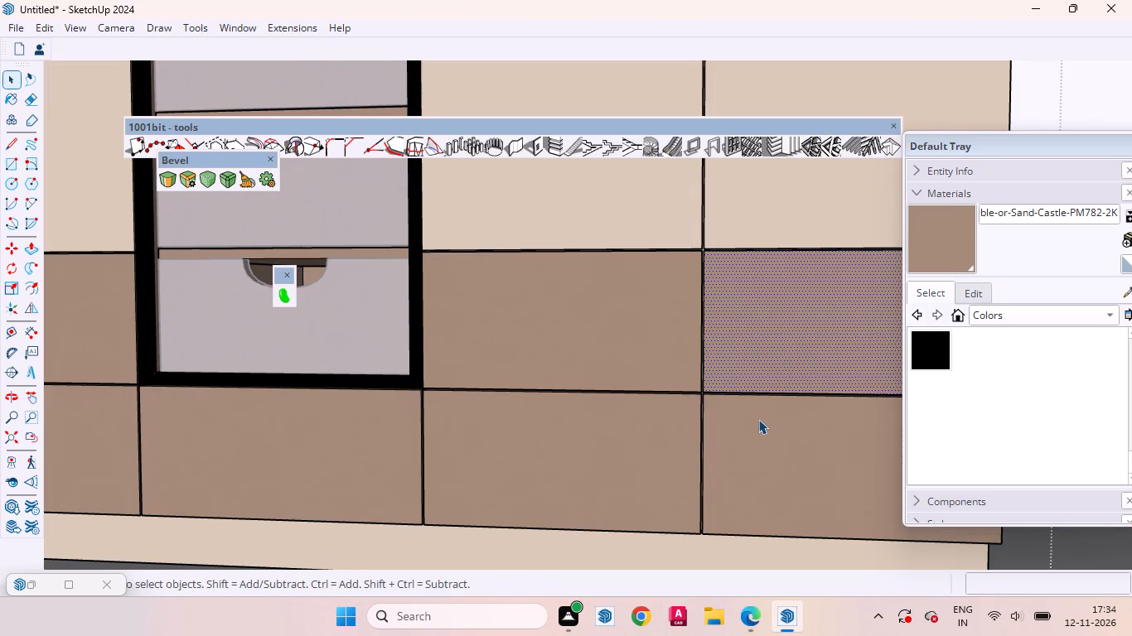
Place a vertical guide 2.5" to the right of the vertical seam at the right lower fronts' junction.
{"action": "key", "text": "t"}
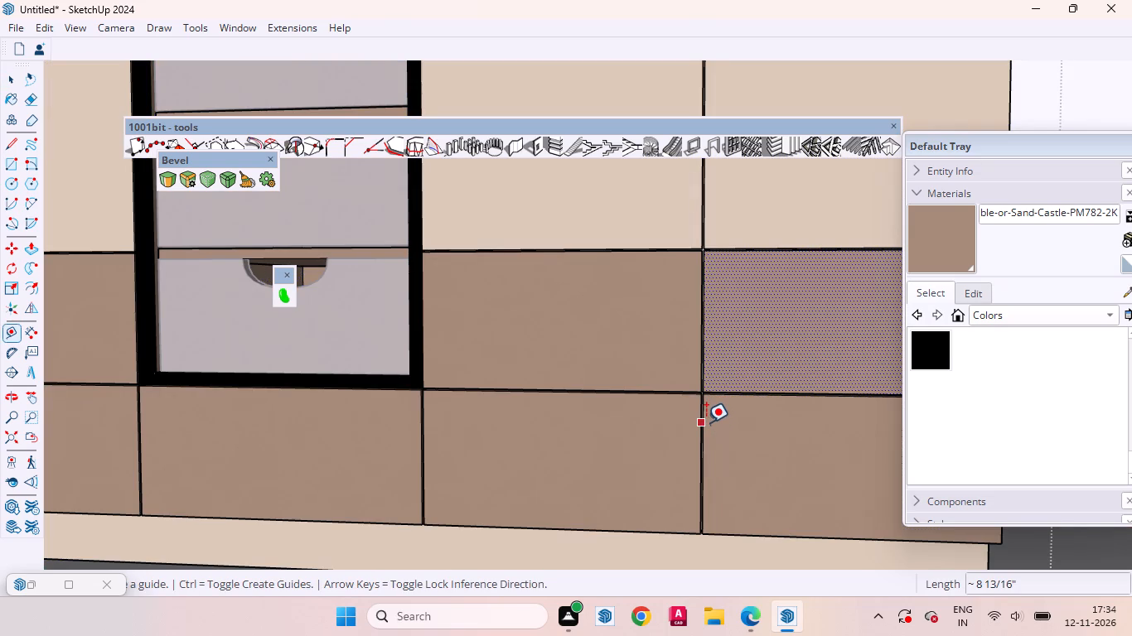
{"action": "scroll", "coordinate": [706, 422], "scroll_direction": "up", "scroll_amount": 12}
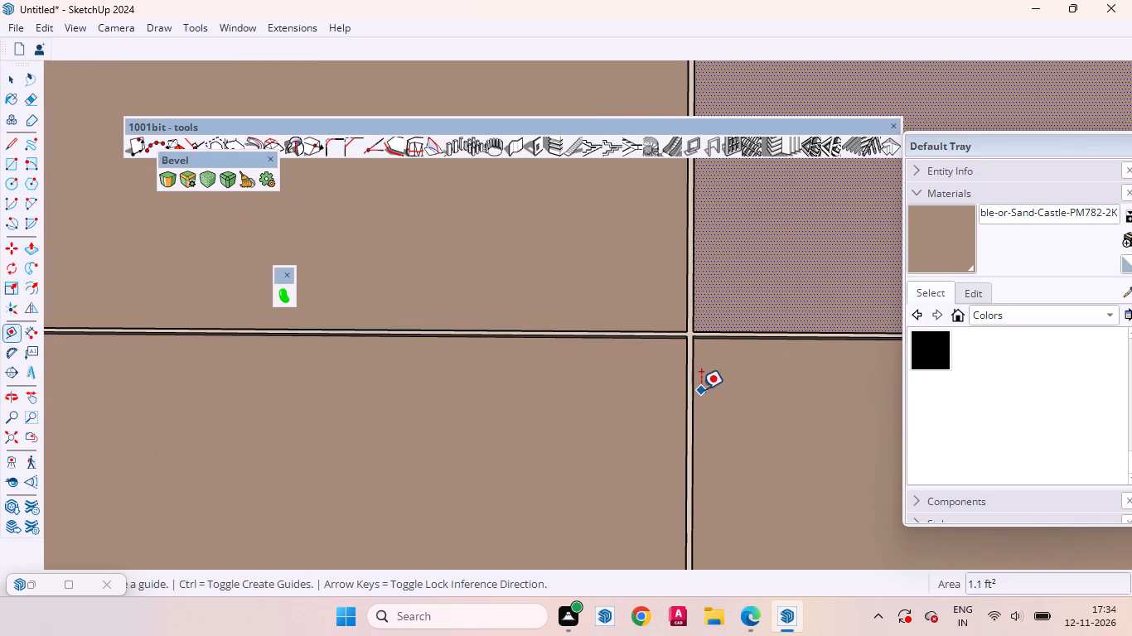
{"action": "left_click", "coordinate": [696, 387]}
{"action": "scroll", "coordinate": [768, 409], "scroll_direction": "down", "scroll_amount": 10}
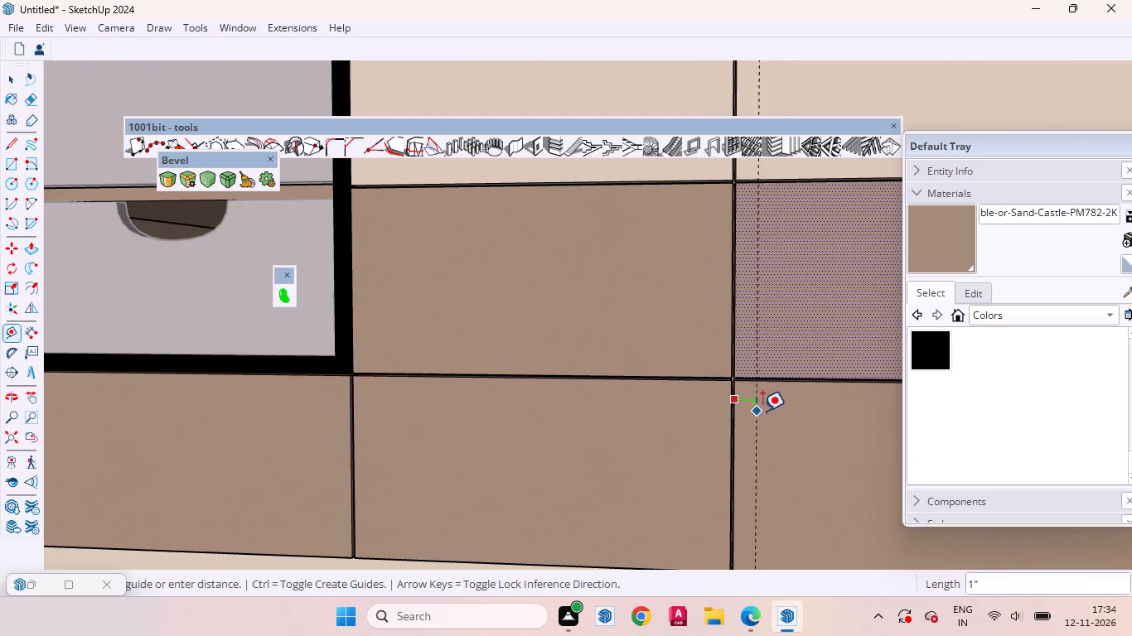
{"action": "key", "text": "2"}
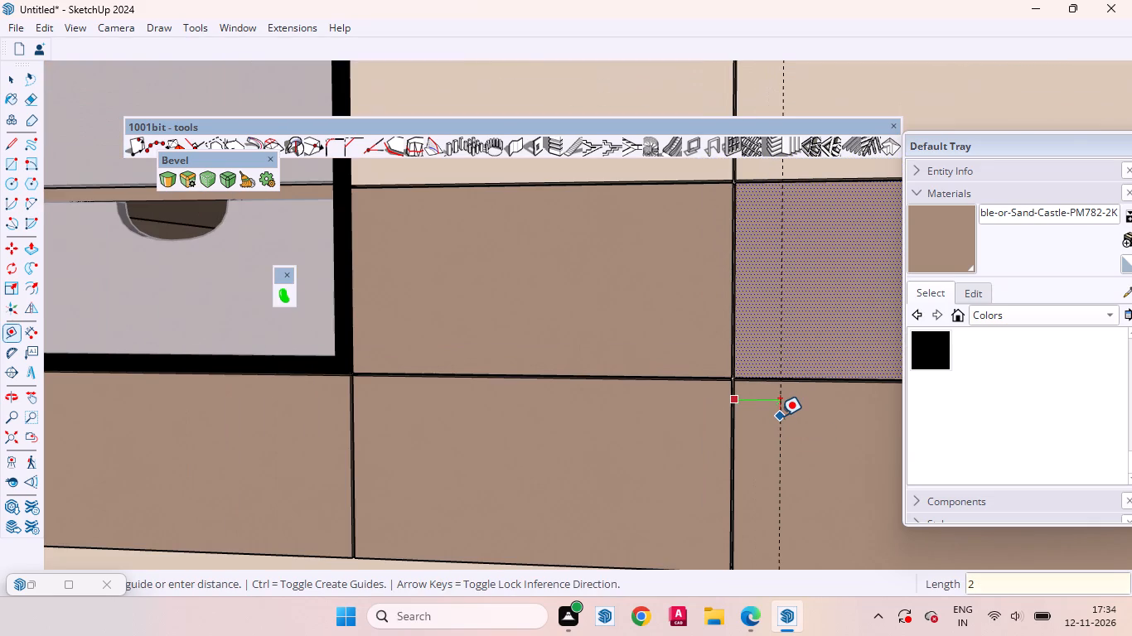
{"action": "key", "text": "period"}
{"action": "key", "text": "5"}
{"action": "key", "text": "Return"}
Place a vertical guide 2.5" to the left of the vertical seam at the right lower fronts' junction.
{"action": "scroll", "coordinate": [737, 428], "scroll_direction": "up", "scroll_amount": 7}
{"action": "left_click", "coordinate": [725, 397]}
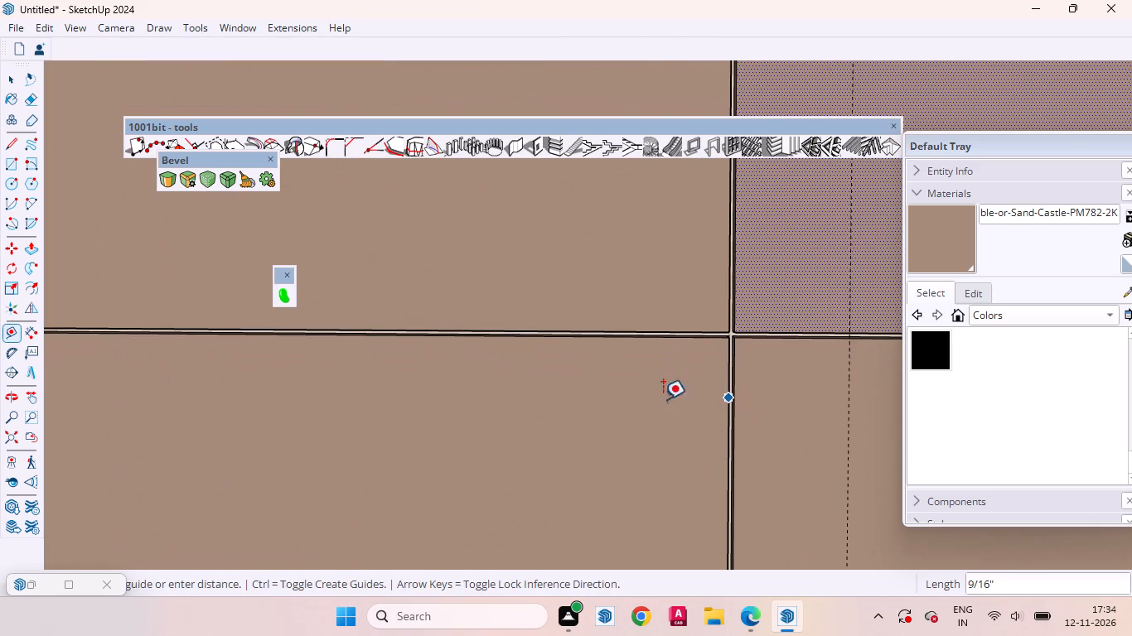
{"action": "type", "text": "2.5"}
{"action": "key", "text": "Return"}
{"action": "scroll", "coordinate": [661, 410], "scroll_direction": "down", "scroll_amount": 13}
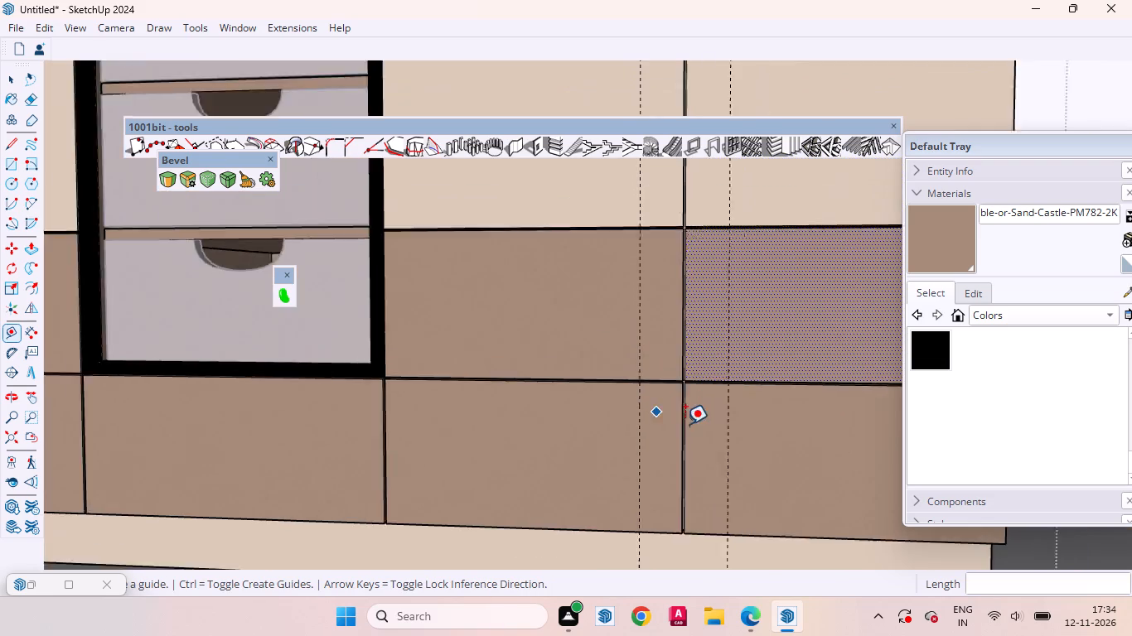
Place horizontal guides 2.5" above and 2.5" below the horizontal seam between the lower fronts.
{"action": "scroll", "coordinate": [652, 400], "scroll_direction": "up", "scroll_amount": 7}
{"action": "left_click", "coordinate": [656, 370]}
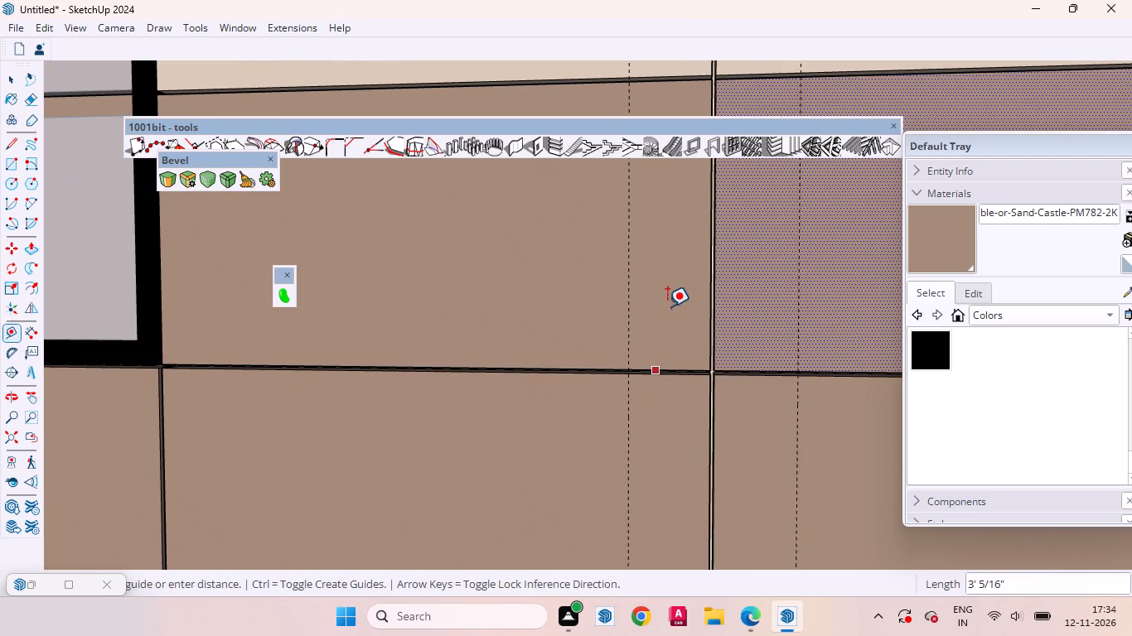
{"action": "type", "text": "2.5"}
{"action": "key", "text": "Return"}
{"action": "scroll", "coordinate": [661, 393], "scroll_direction": "up", "scroll_amount": 4}
{"action": "left_click", "coordinate": [659, 366]}
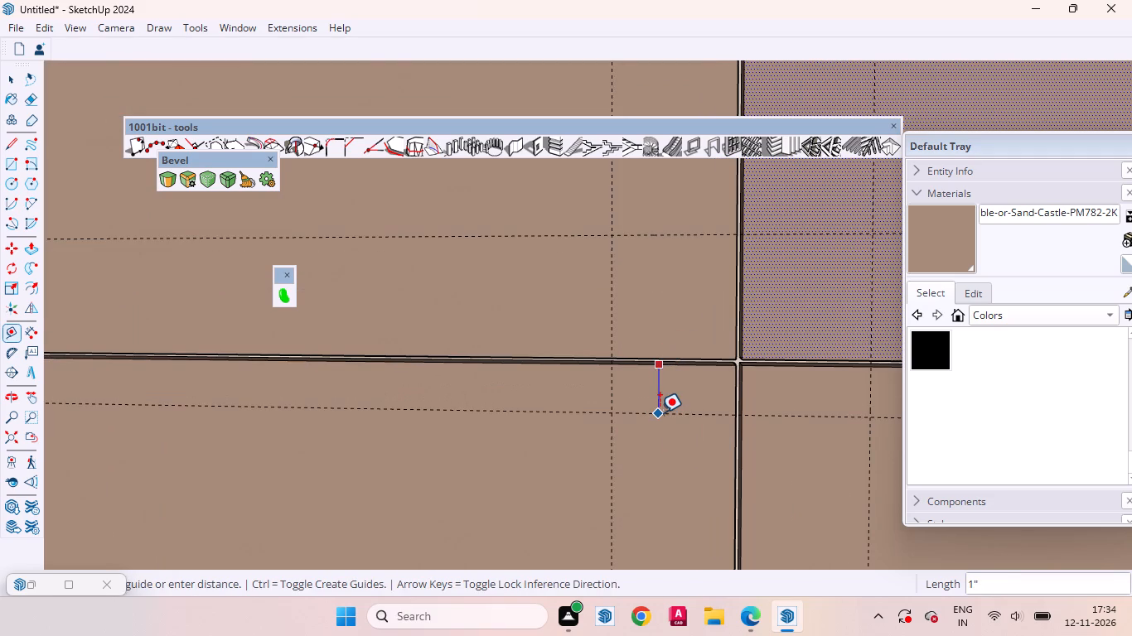
{"action": "type", "text": "2.5"}
{"action": "key", "text": "Return"}
Place vertical guides 2.5" to the right and 2.5" to the left of the seam at the left lower fronts' junction.
{"action": "scroll", "coordinate": [747, 382], "scroll_direction": "down", "scroll_amount": 8}
{"action": "scroll", "coordinate": [819, 330], "scroll_direction": "up", "scroll_amount": 1}
{"action": "scroll", "coordinate": [820, 332], "scroll_direction": "down", "scroll_amount": 15}
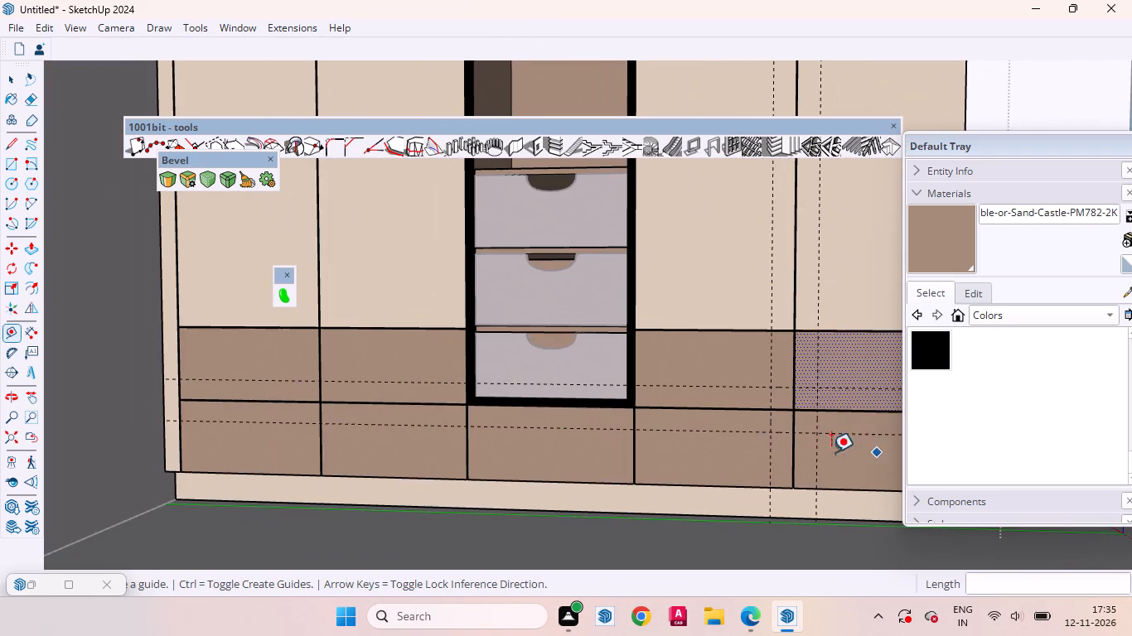
{"action": "scroll", "coordinate": [281, 383], "scroll_direction": "up", "scroll_amount": 20}
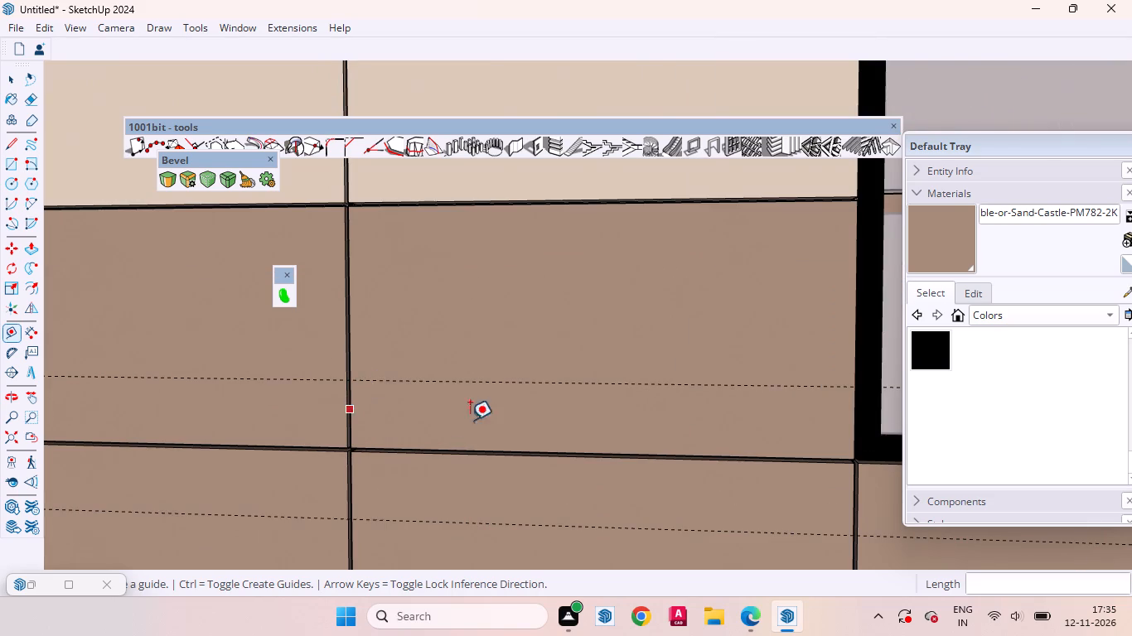
{"action": "scroll", "coordinate": [370, 393], "scroll_direction": "up", "scroll_amount": 6}
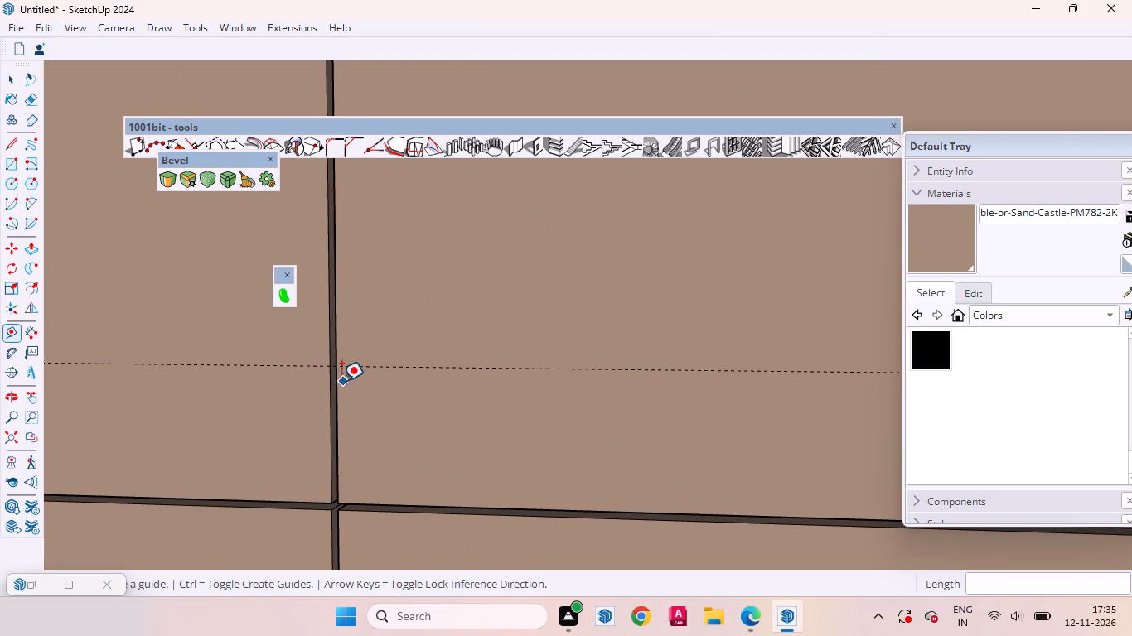
{"action": "left_click", "coordinate": [338, 381]}
{"action": "type", "text": "2.5"}
{"action": "key", "text": "Return"}
{"action": "scroll", "coordinate": [675, 380], "scroll_direction": "down", "scroll_amount": 6}
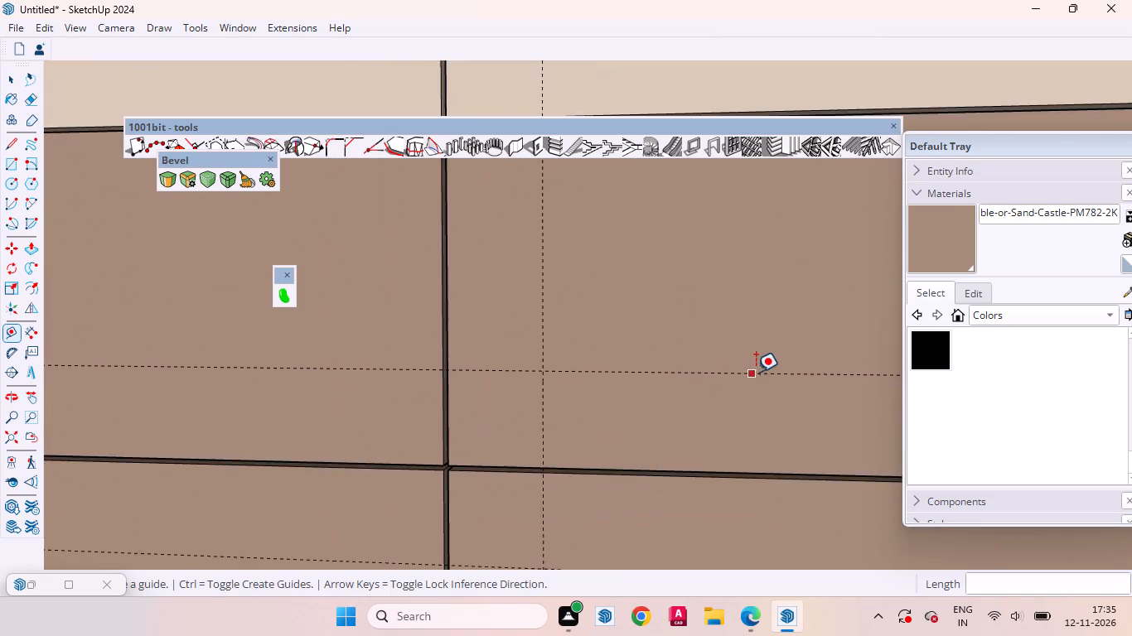
{"action": "scroll", "coordinate": [756, 372], "scroll_direction": "down", "scroll_amount": 3}
{"action": "scroll", "coordinate": [366, 415], "scroll_direction": "up", "scroll_amount": 8}
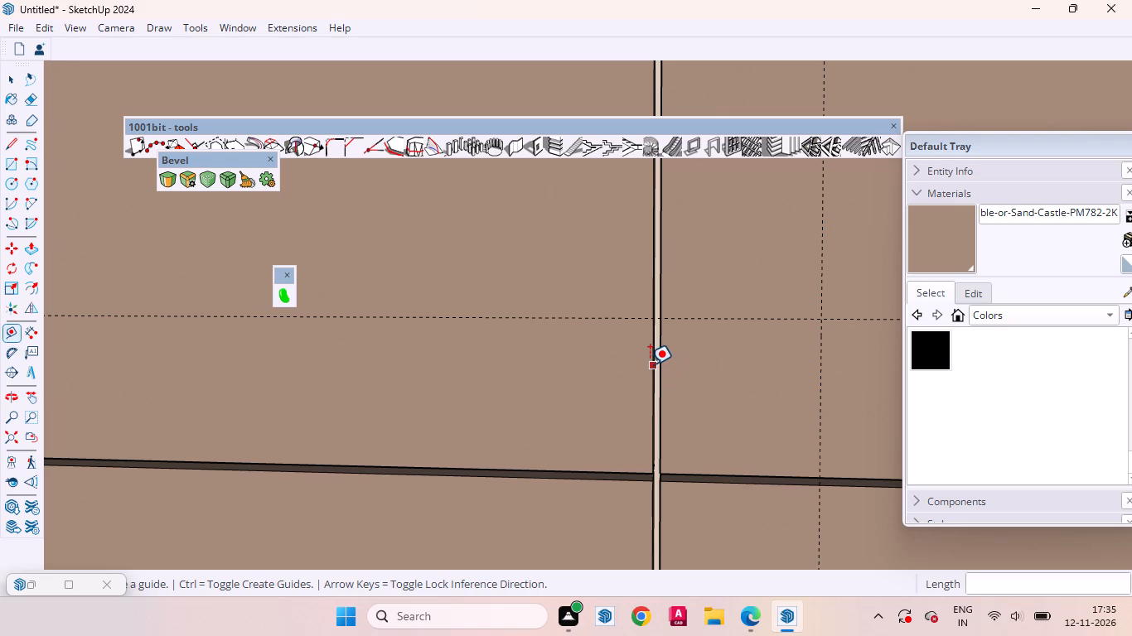
{"action": "left_click", "coordinate": [650, 364]}
{"action": "type", "text": "2.5"}
{"action": "key", "text": "Return"}
{"action": "key", "text": "space"}
{"action": "left_click", "coordinate": [547, 387]}
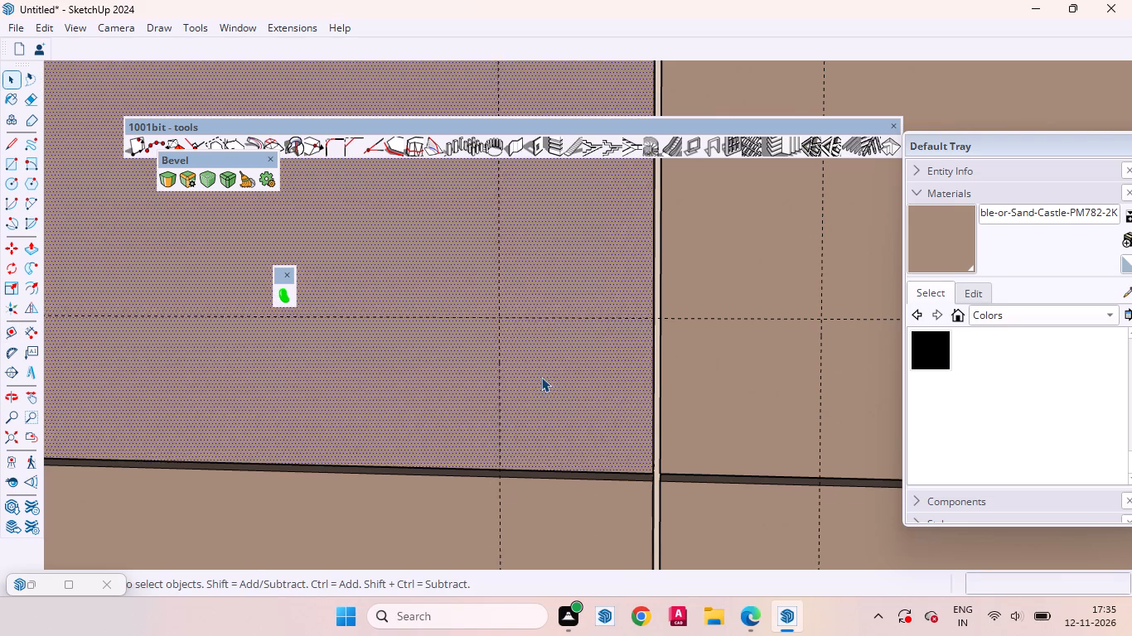
Draw a circle from two half-circle arcs between the guides, centred on the left lower fronts' junction.
{"action": "scroll", "coordinate": [520, 297], "scroll_direction": "down", "scroll_amount": 7}
{"action": "scroll", "coordinate": [533, 362], "scroll_direction": "up", "scroll_amount": 1}
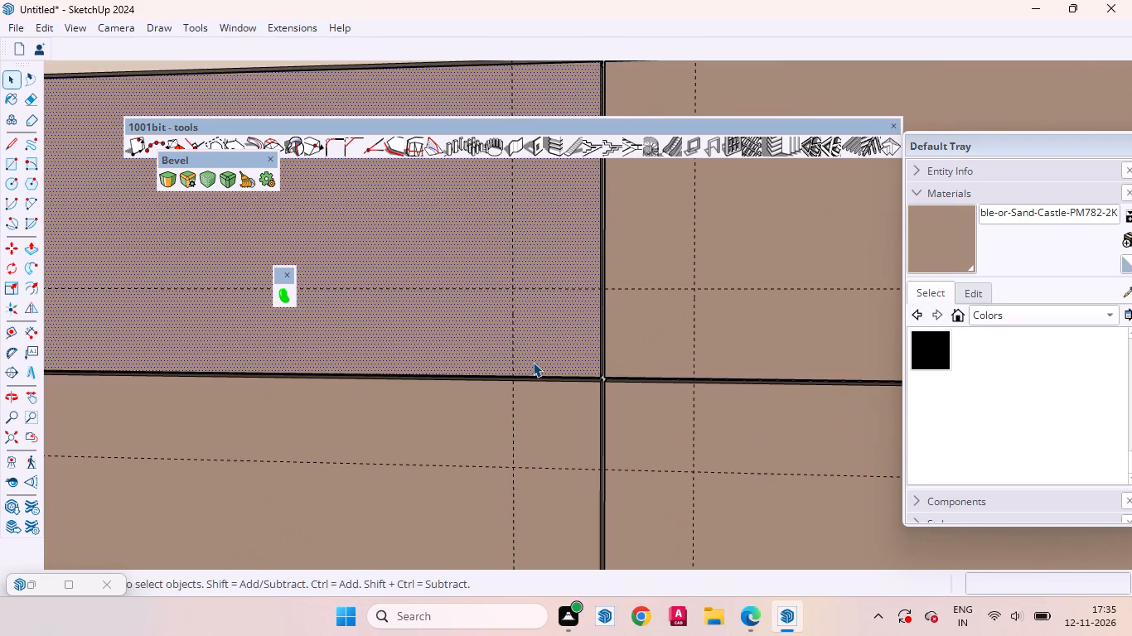
{"action": "key", "text": "a"}
{"action": "left_click", "coordinate": [513, 374]}
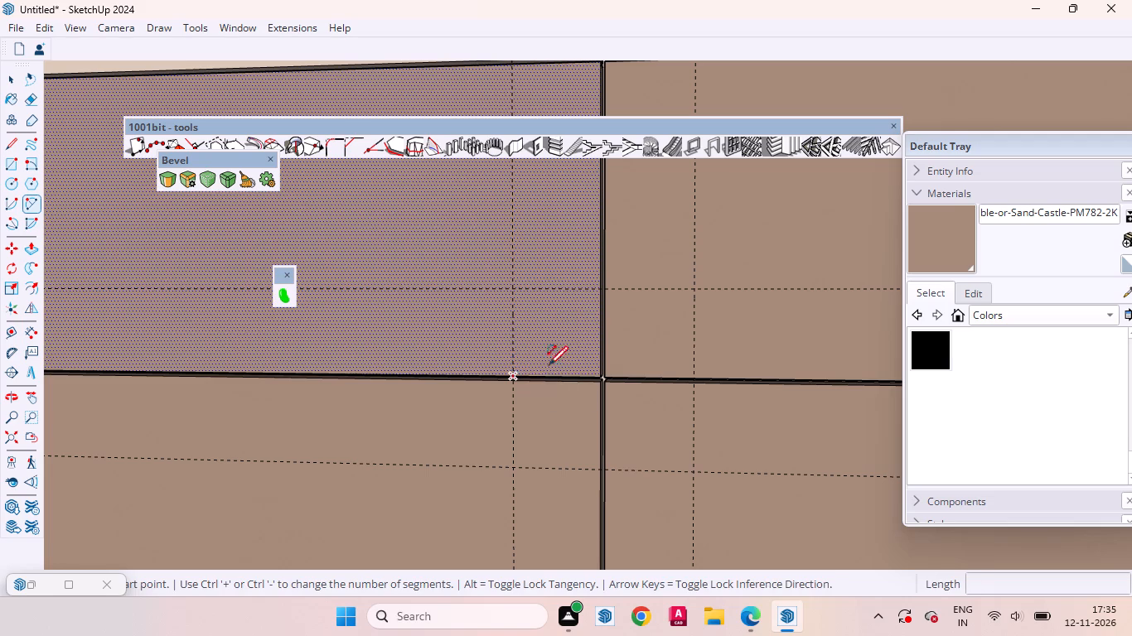
{"action": "left_click", "coordinate": [694, 374]}
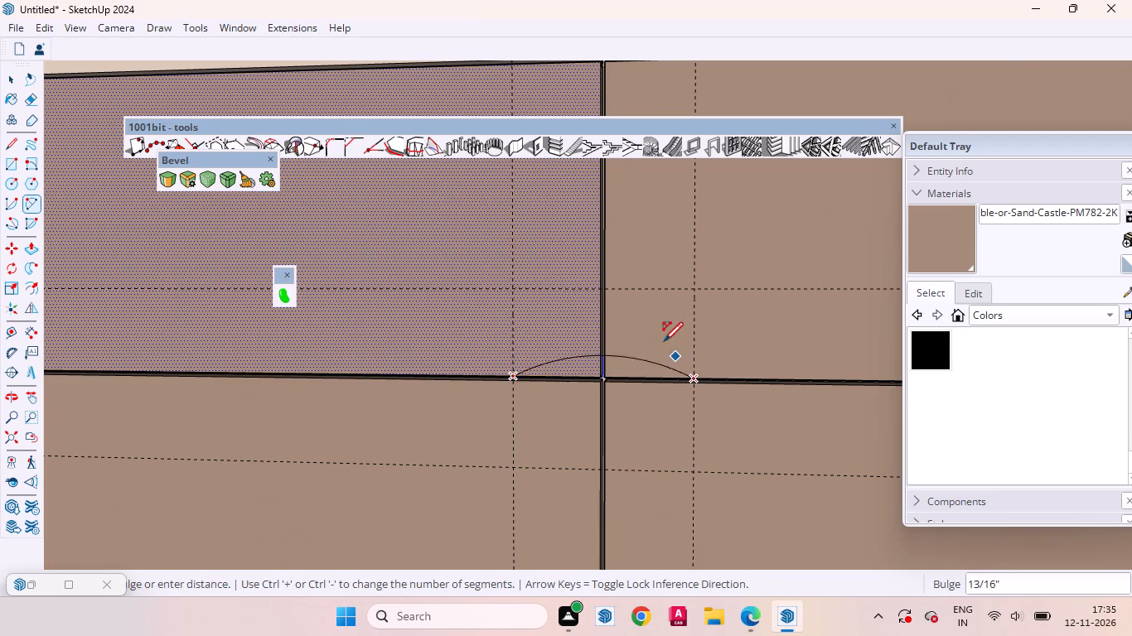
{"action": "left_click", "coordinate": [628, 290]}
{"action": "scroll", "coordinate": [501, 397], "scroll_direction": "up", "scroll_amount": 5}
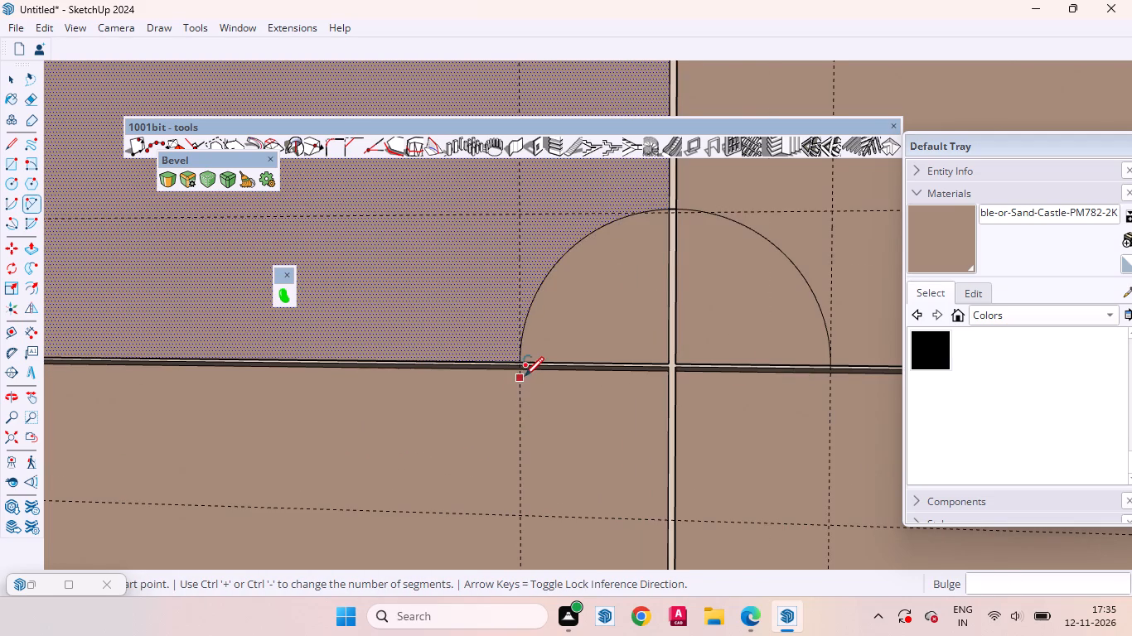
{"action": "left_click", "coordinate": [525, 373]}
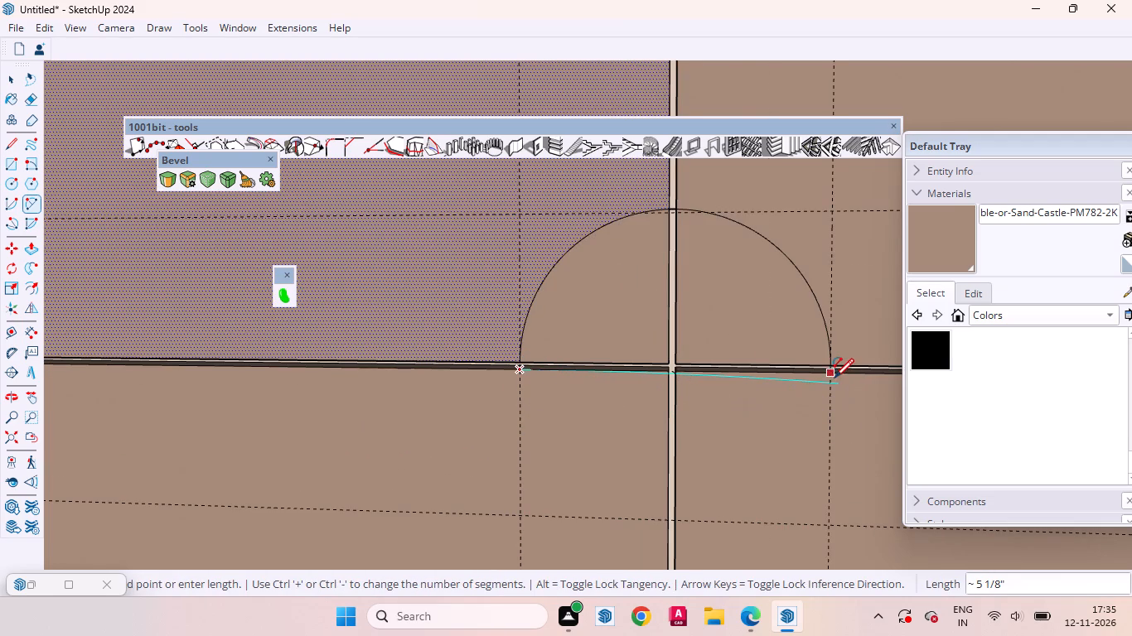
{"action": "left_click", "coordinate": [834, 375]}
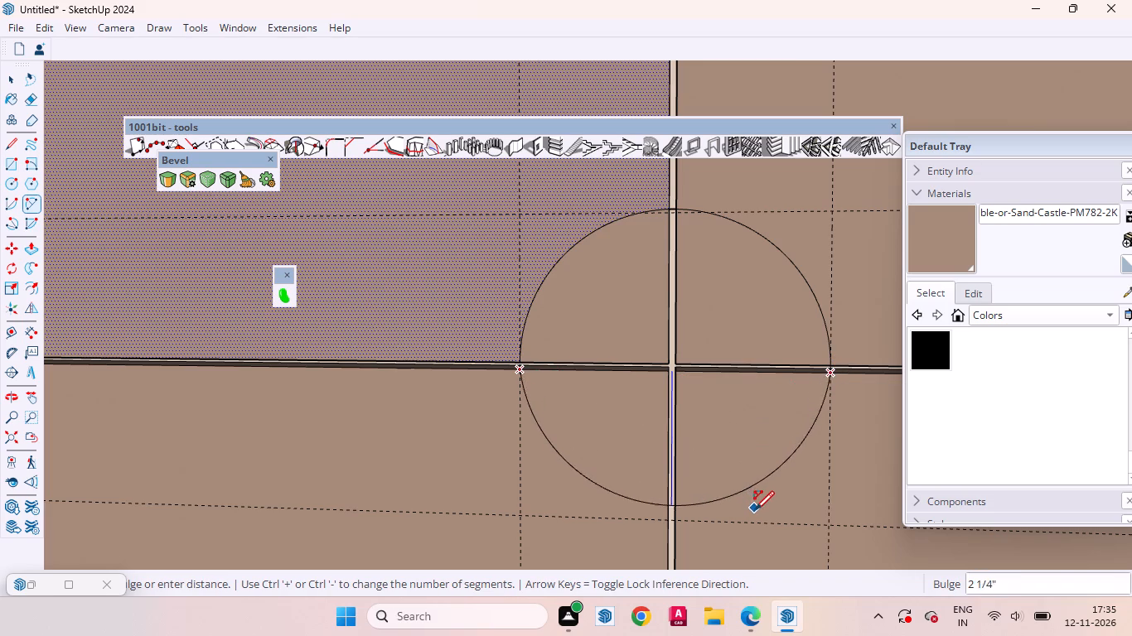
{"action": "middle_click_drag", "start_coordinate": [754, 477], "coordinate": [450, 484]}
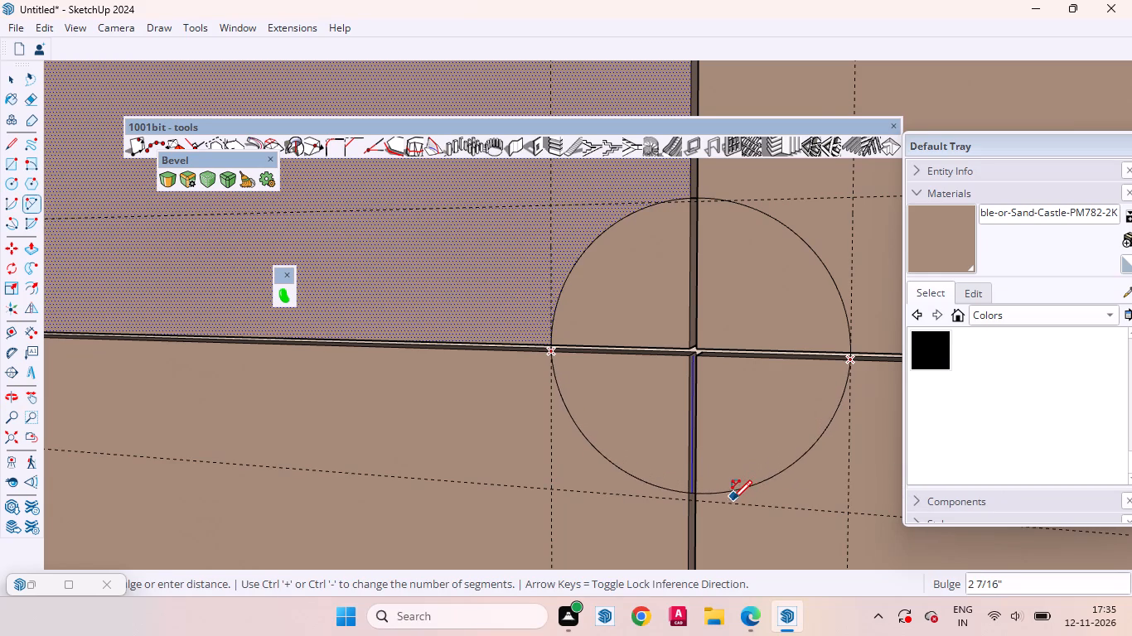
{"action": "left_click", "coordinate": [730, 499]}
{"action": "key", "text": "space"}
{"action": "left_click", "coordinate": [766, 427]}
{"action": "left_click", "coordinate": [747, 301]}
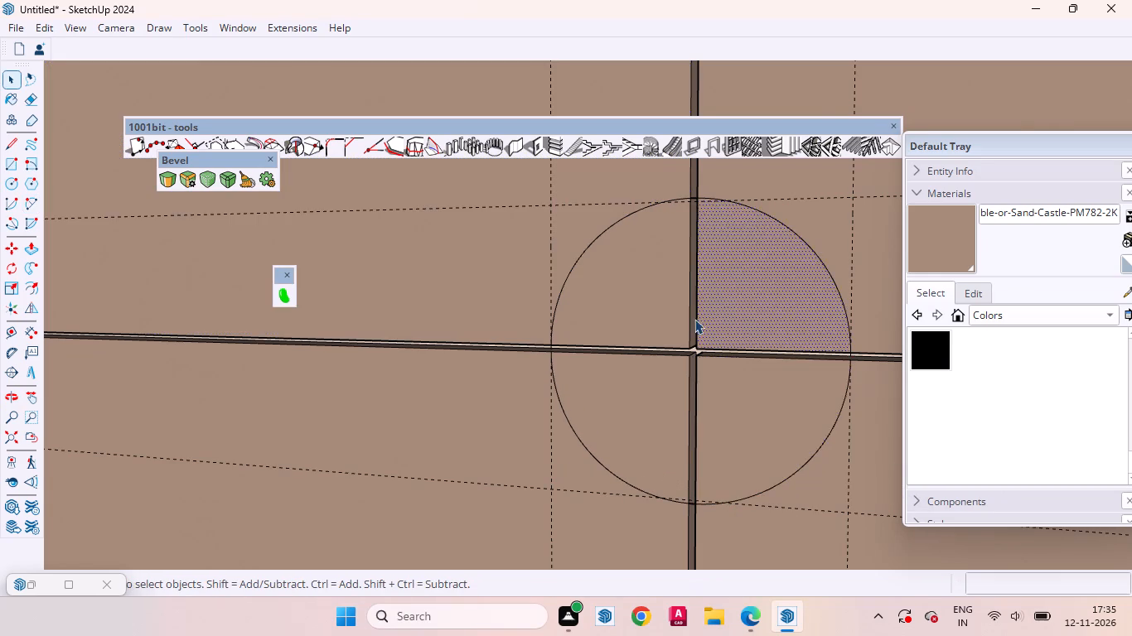
Draw a matching circle from two half-circle arcs between the guides around the right lower fronts' junction.
{"action": "scroll", "coordinate": [569, 368], "scroll_direction": "down", "scroll_amount": 20}
{"action": "scroll", "coordinate": [569, 368], "scroll_direction": "down", "scroll_amount": 11}
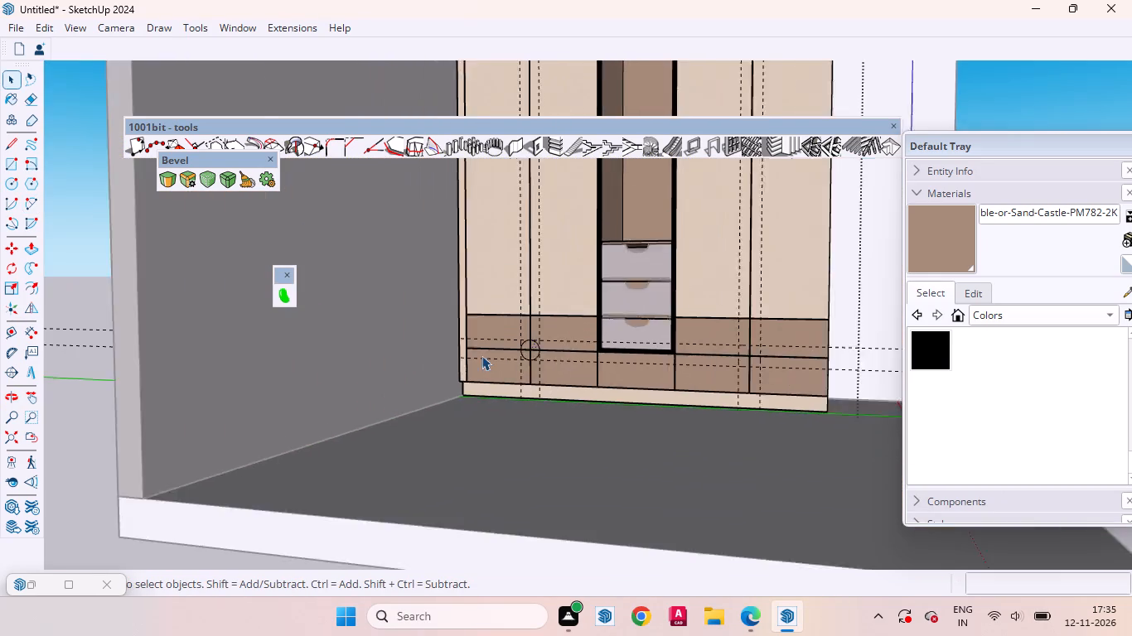
{"action": "scroll", "coordinate": [668, 359], "scroll_direction": "up", "scroll_amount": 12}
{"action": "middle_click_drag", "start_coordinate": [666, 361], "coordinate": [757, 371]}
{"action": "scroll", "coordinate": [757, 371], "scroll_direction": "up", "scroll_amount": 1}
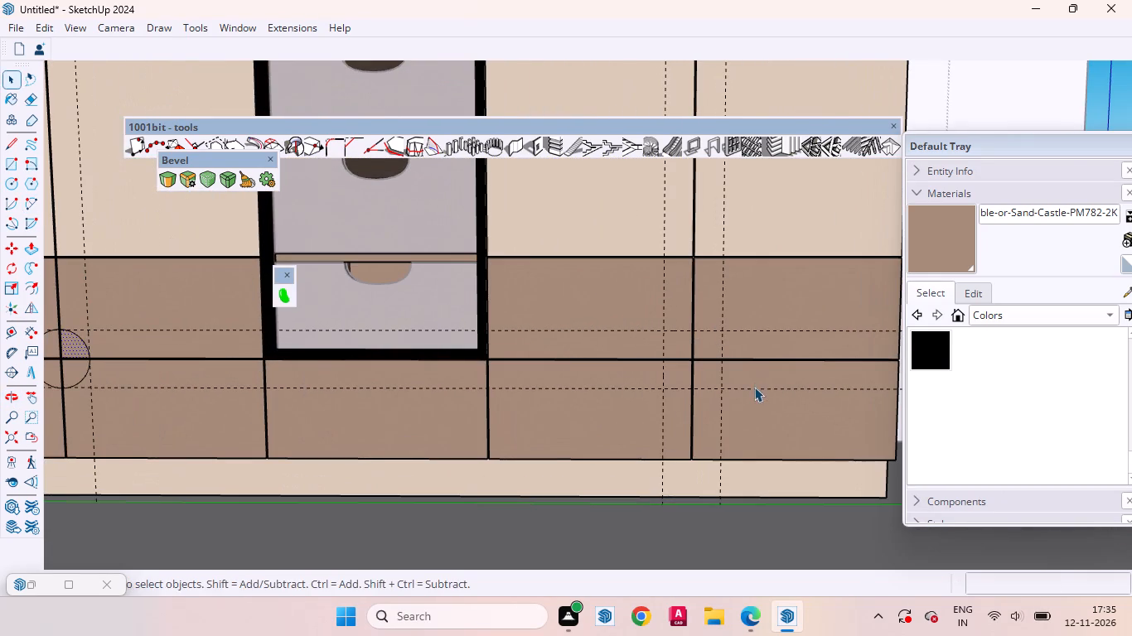
{"action": "key", "text": "a"}
{"action": "scroll", "coordinate": [723, 370], "scroll_direction": "up", "scroll_amount": 7}
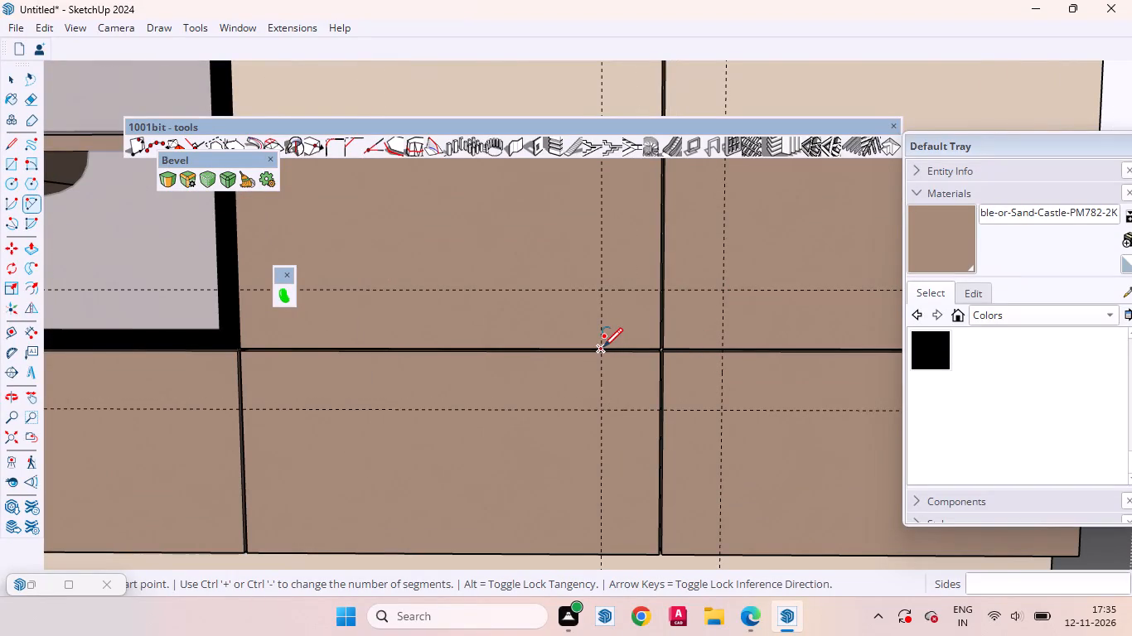
{"action": "left_click", "coordinate": [602, 347]}
{"action": "left_click", "coordinate": [723, 347]}
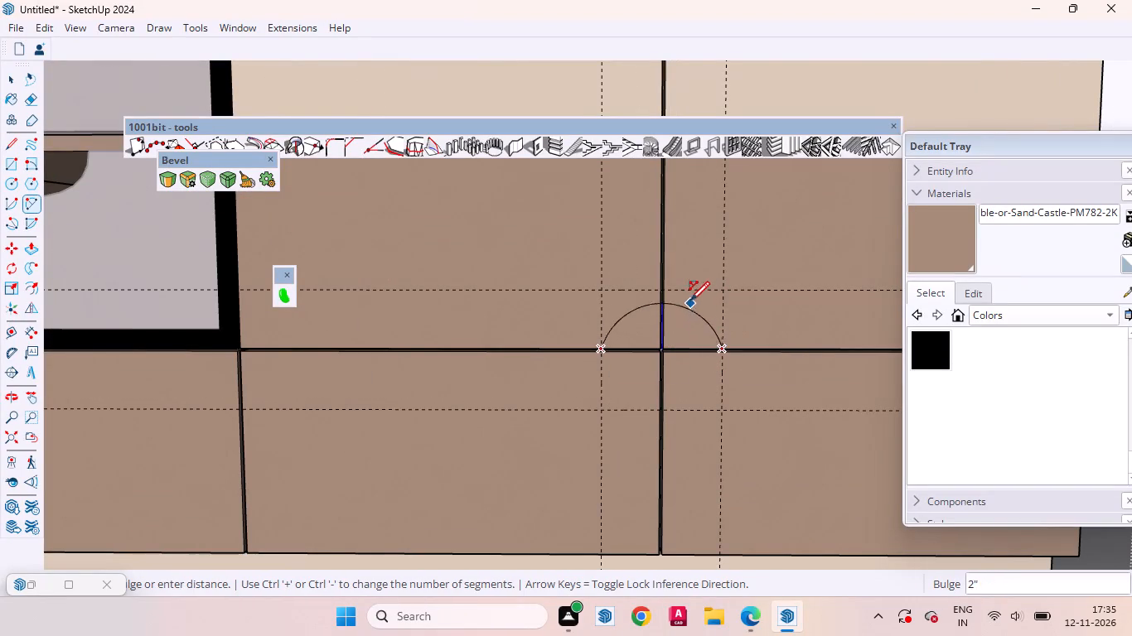
{"action": "left_click", "coordinate": [689, 293]}
{"action": "scroll", "coordinate": [601, 373], "scroll_direction": "up", "scroll_amount": 7}
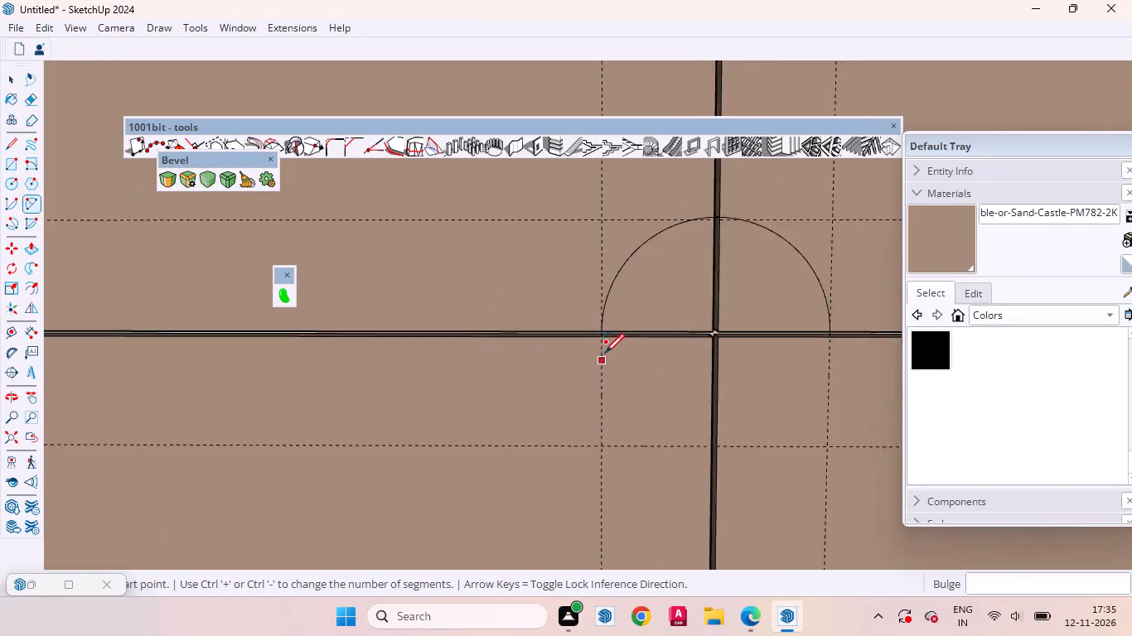
{"action": "left_click", "coordinate": [603, 336]}
{"action": "scroll", "coordinate": [616, 386], "scroll_direction": "down", "scroll_amount": 4}
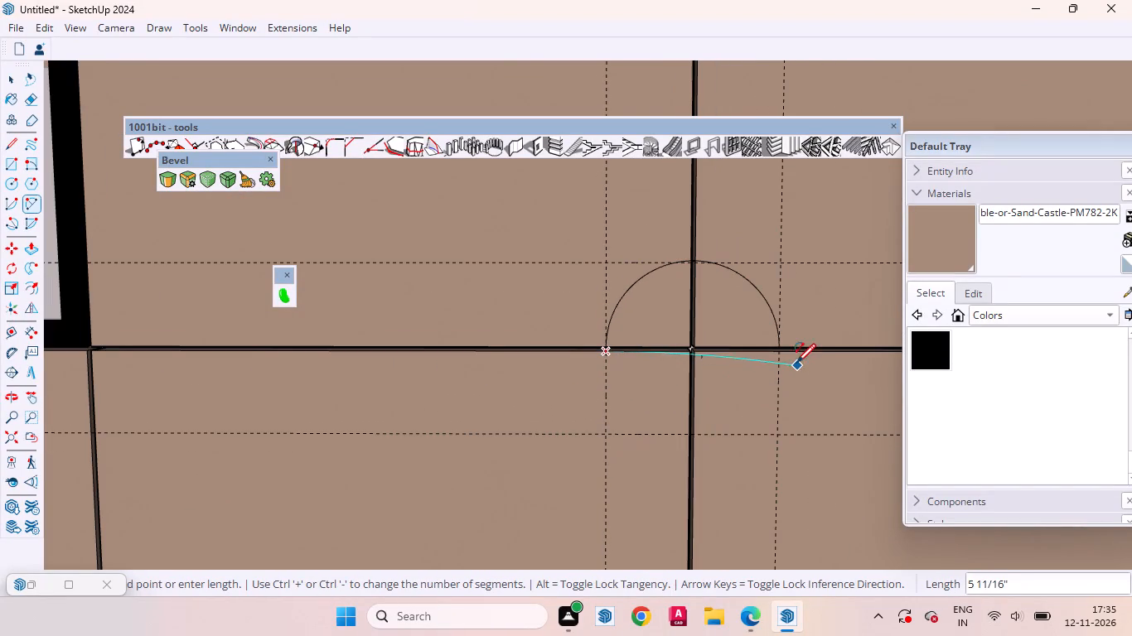
{"action": "left_click", "coordinate": [779, 354]}
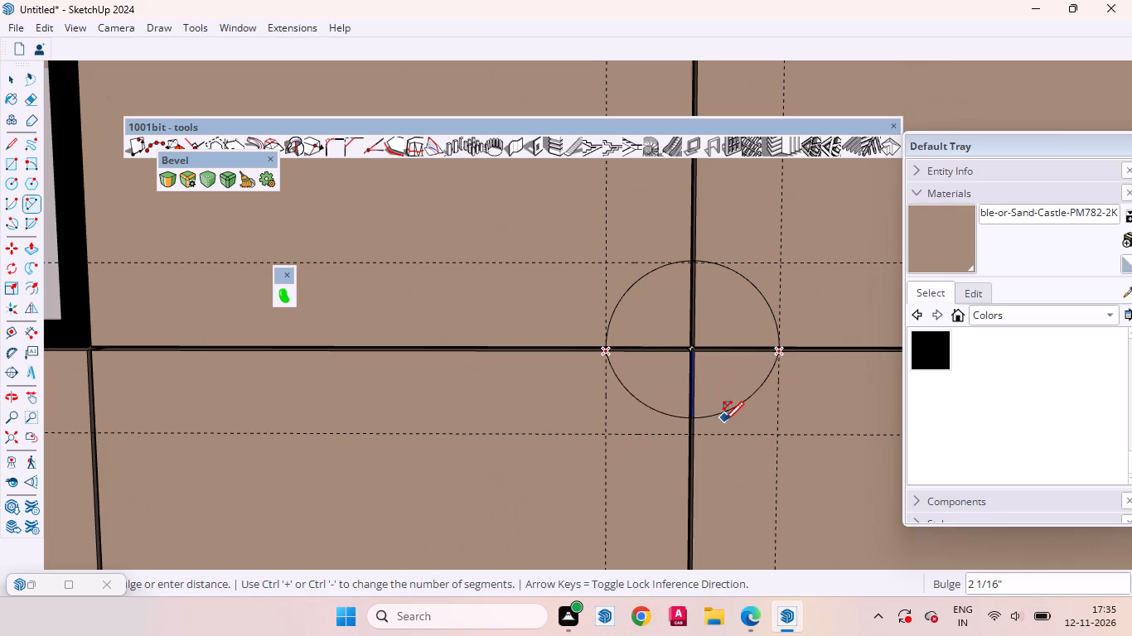
{"action": "left_click", "coordinate": [724, 435]}
{"action": "key", "text": "space"}
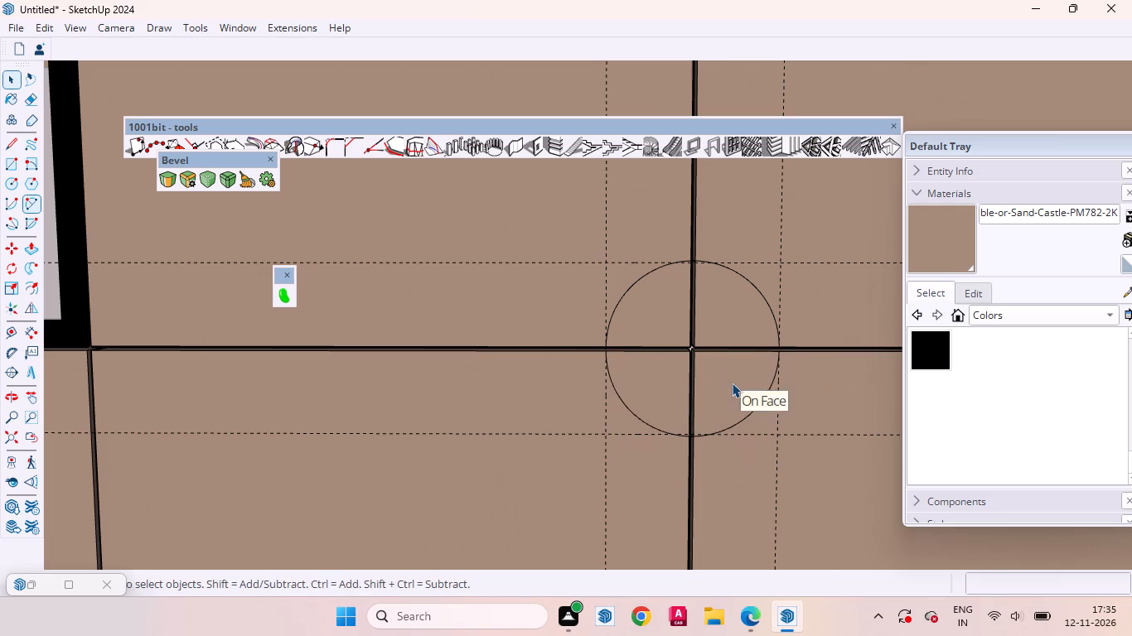
Raise all four quarter faces of the right junction's circle outward with Push/Pull, repeating the previous distance.
{"action": "left_click", "coordinate": [730, 385]}
{"action": "middle_click_drag", "start_coordinate": [751, 389], "coordinate": [515, 431]}
{"action": "scroll", "coordinate": [657, 363], "scroll_direction": "up", "scroll_amount": 3}
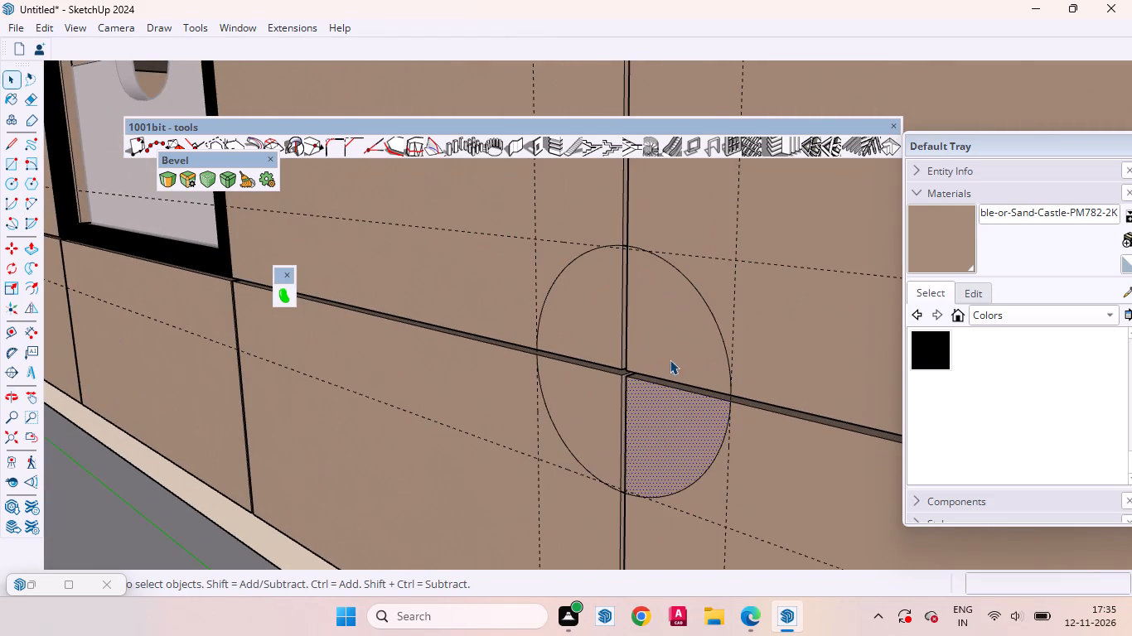
{"action": "middle_click_drag", "start_coordinate": [665, 362], "coordinate": [617, 363]}
{"action": "left_click", "coordinate": [554, 340]}
{"action": "key", "text": "p"}
{"action": "double_click", "coordinate": [554, 340]}
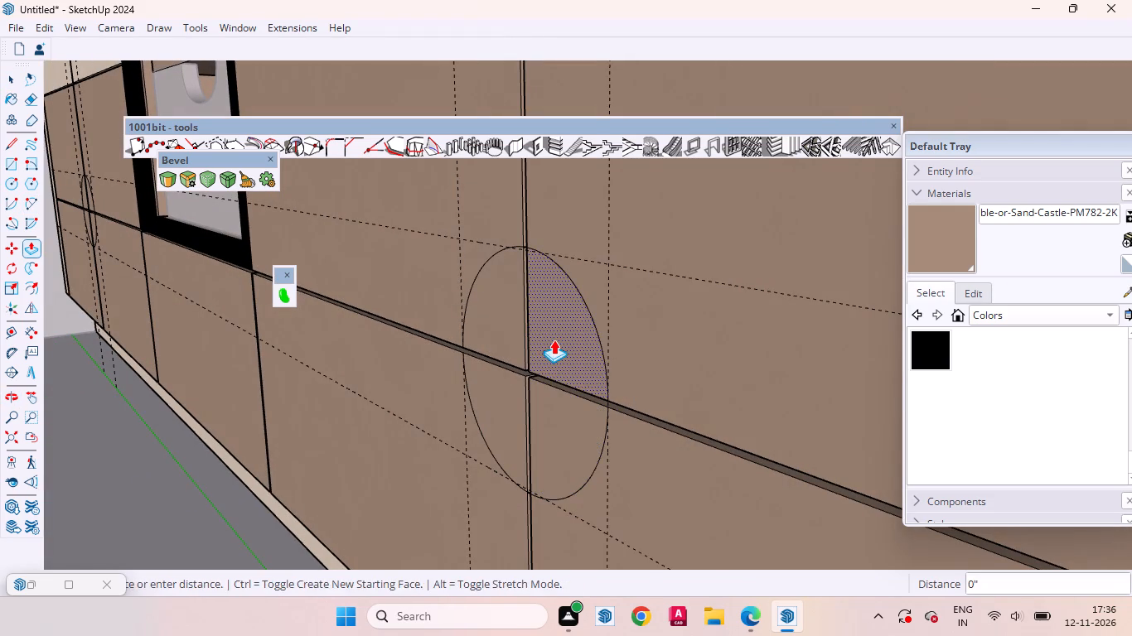
{"action": "double_click", "coordinate": [579, 456]}
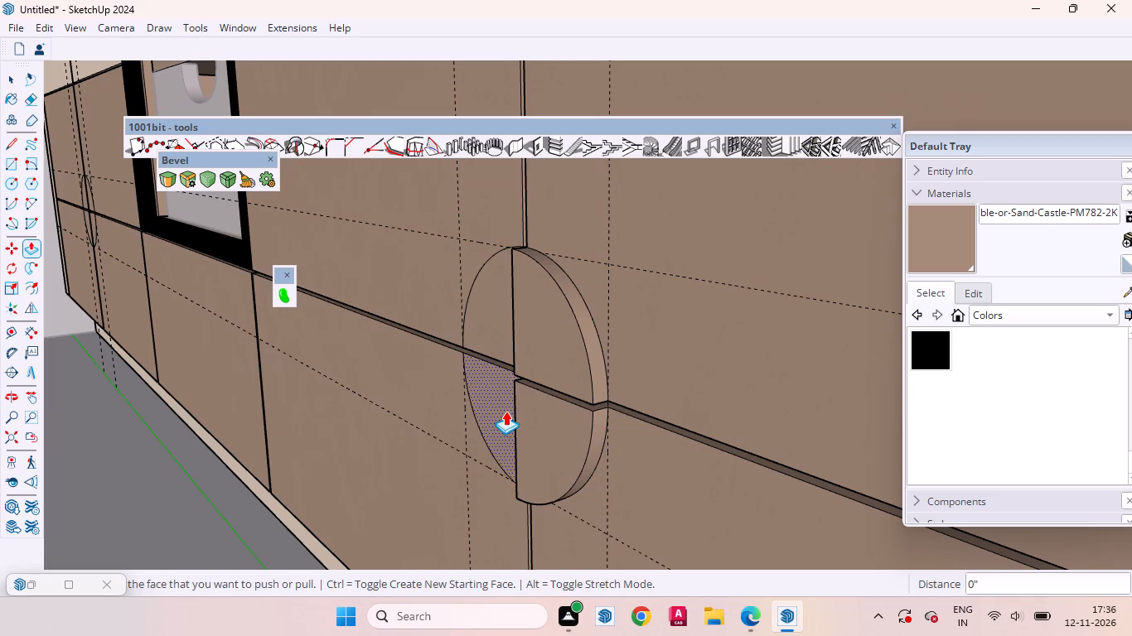
{"action": "double_click", "coordinate": [506, 411]}
{"action": "double_click", "coordinate": [491, 320]}
Push/Pull the upper-right quarter face of the raised right circle by 12 mm as a new starting face.
{"action": "scroll", "coordinate": [563, 358], "scroll_direction": "down", "scroll_amount": 3}
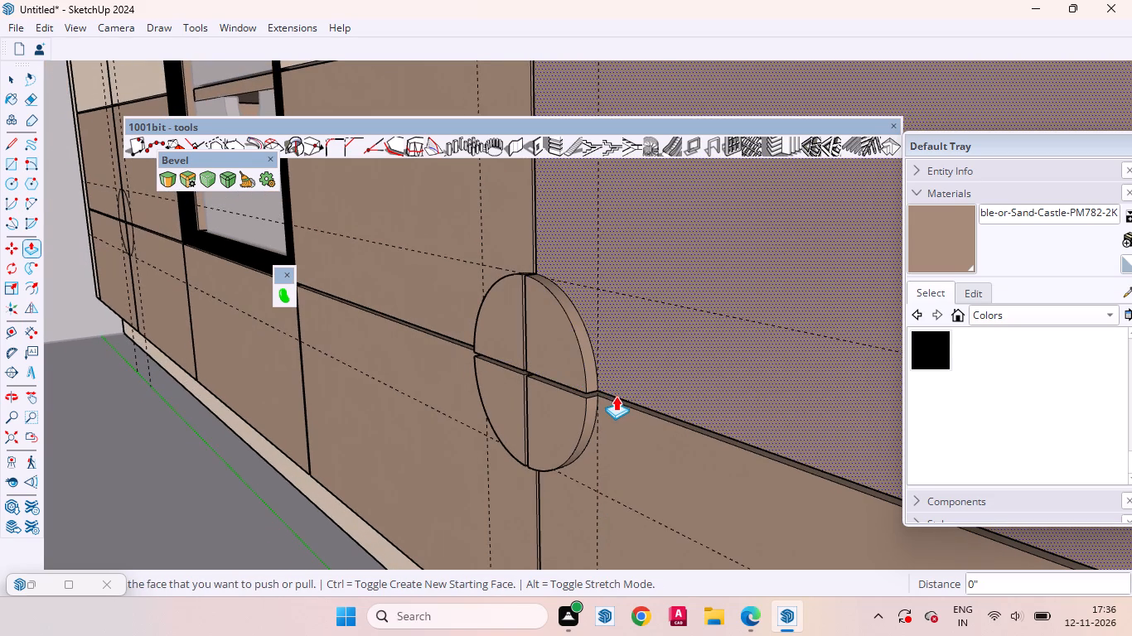
{"action": "scroll", "coordinate": [559, 317], "scroll_direction": "up", "scroll_amount": 6}
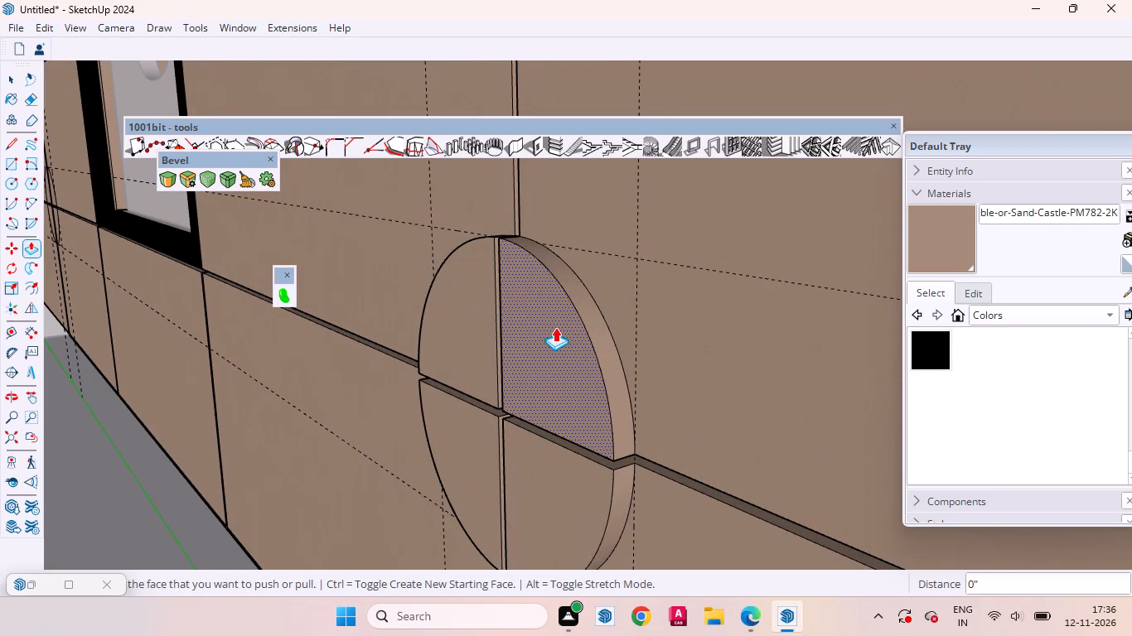
{"action": "left_click", "coordinate": [555, 327]}
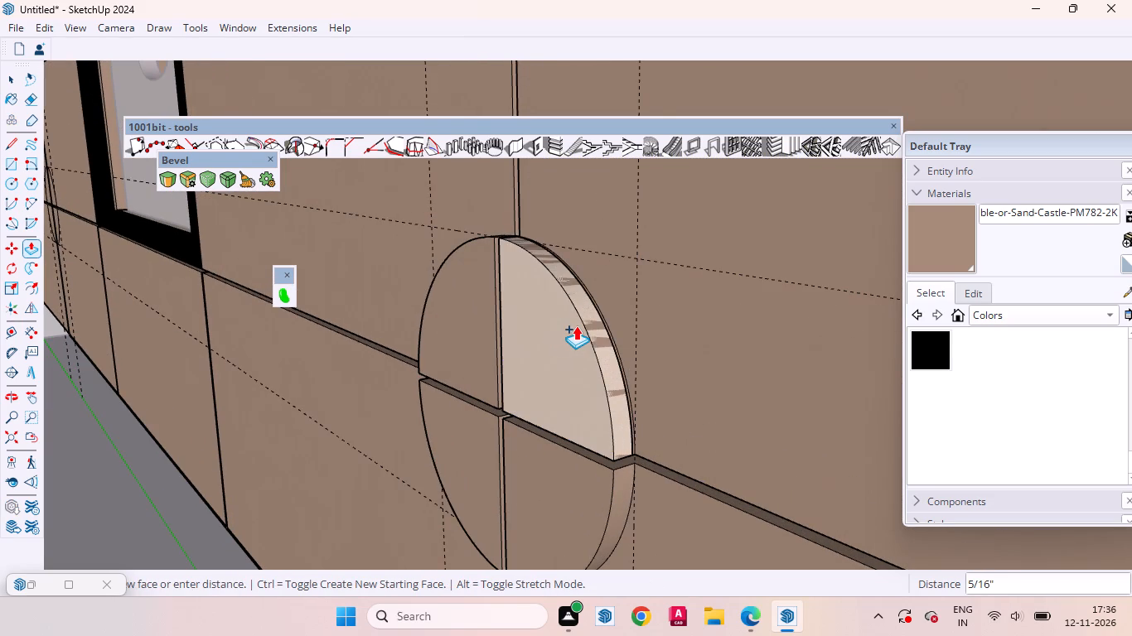
{"action": "type", "text": "12mm"}
{"action": "key", "text": "Return"}
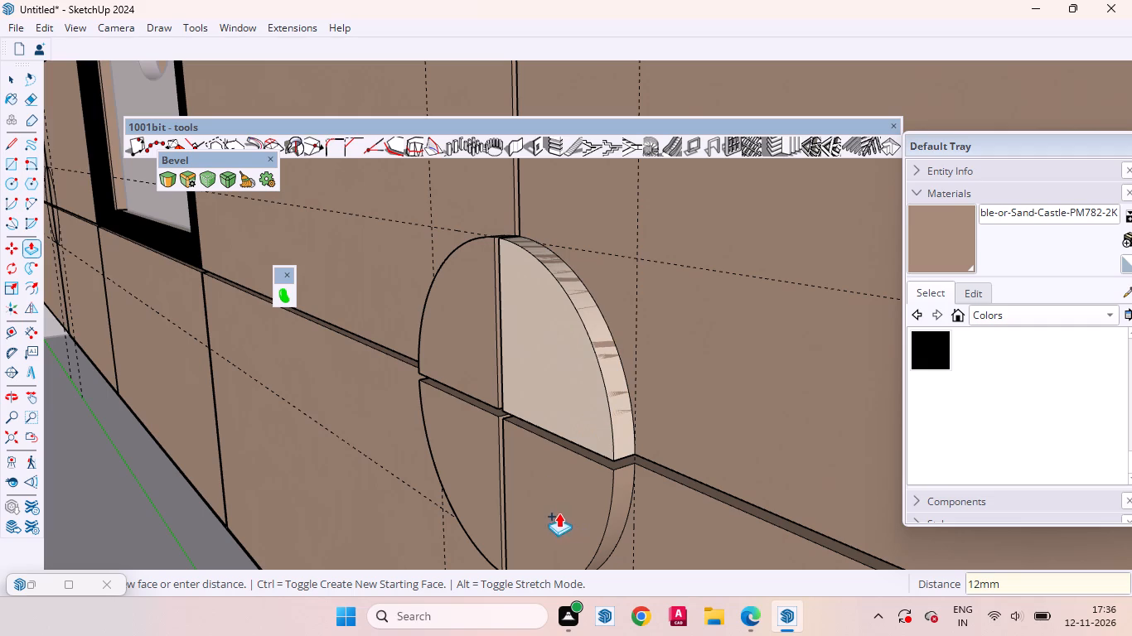
{"action": "key", "text": "space"}
{"action": "key", "text": "p"}
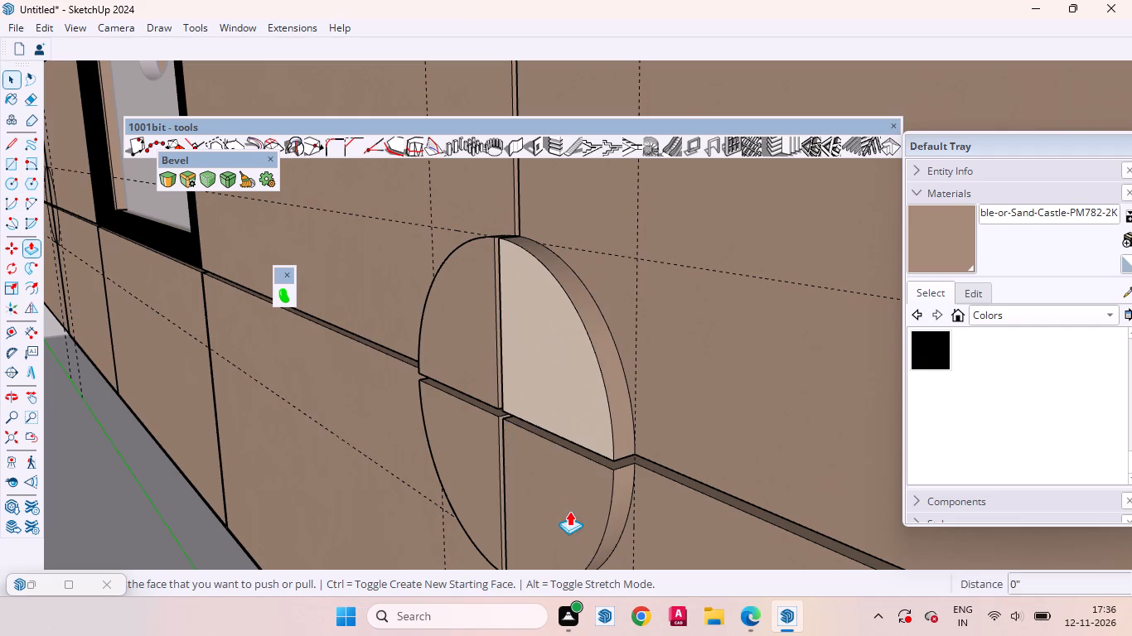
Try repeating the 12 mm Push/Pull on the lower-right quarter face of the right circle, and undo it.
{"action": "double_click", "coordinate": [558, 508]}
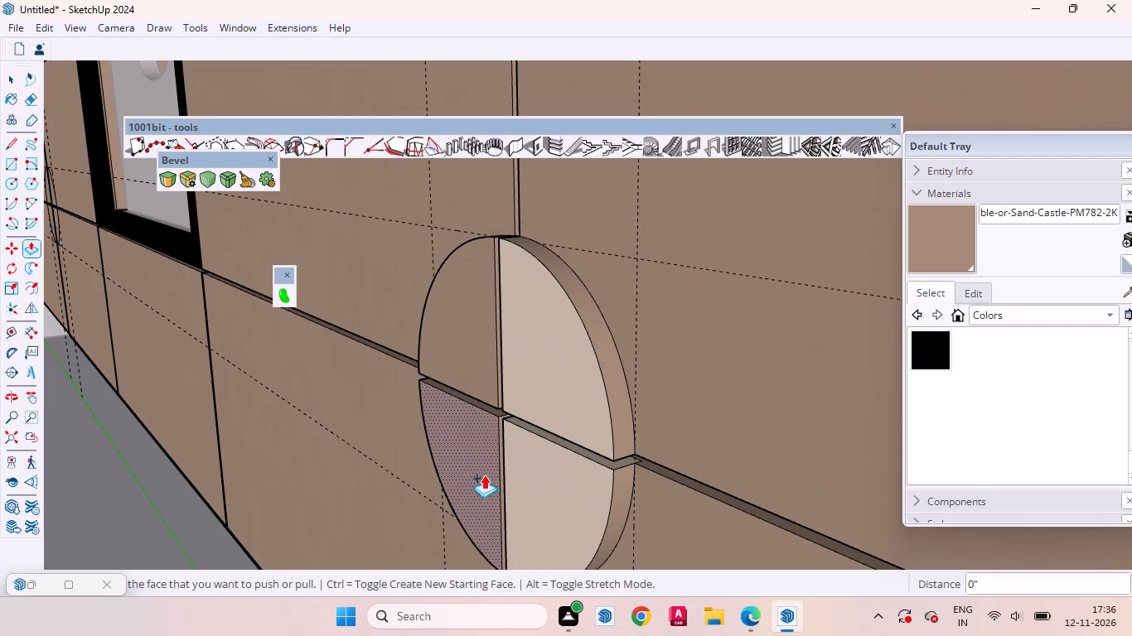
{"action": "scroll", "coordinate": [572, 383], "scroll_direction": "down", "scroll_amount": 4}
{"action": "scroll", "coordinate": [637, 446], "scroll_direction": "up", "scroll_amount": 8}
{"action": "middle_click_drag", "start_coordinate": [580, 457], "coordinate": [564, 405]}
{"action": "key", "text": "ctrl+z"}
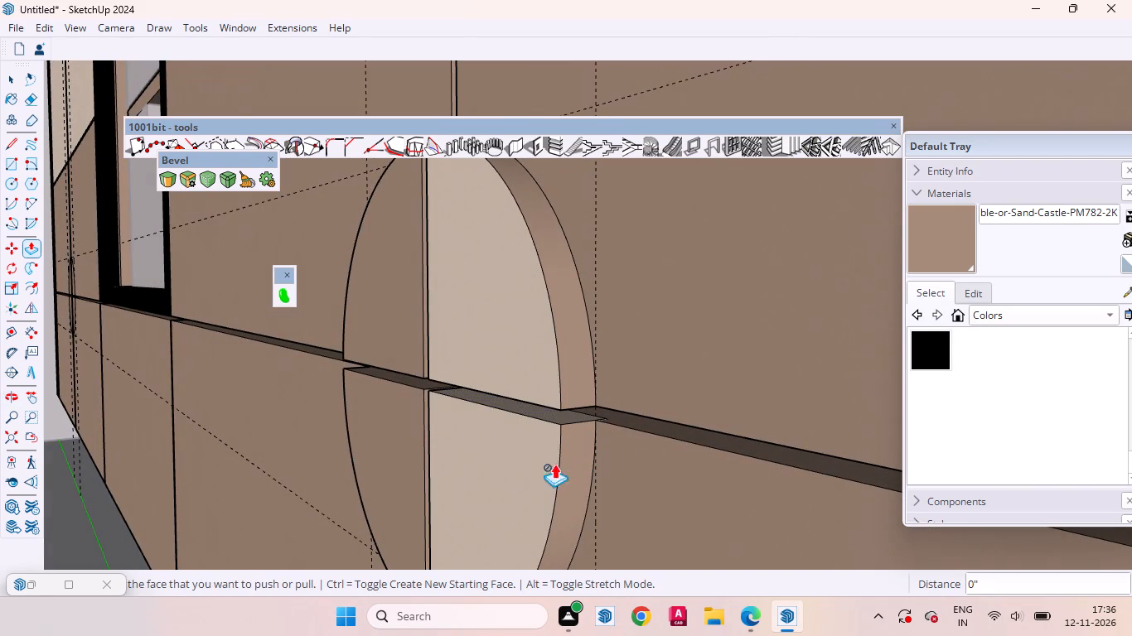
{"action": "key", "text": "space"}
Push/Pull the upper-right quarter face of the left junction's circle outward by 12 mm.
{"action": "scroll", "coordinate": [680, 434], "scroll_direction": "down", "scroll_amount": 8}
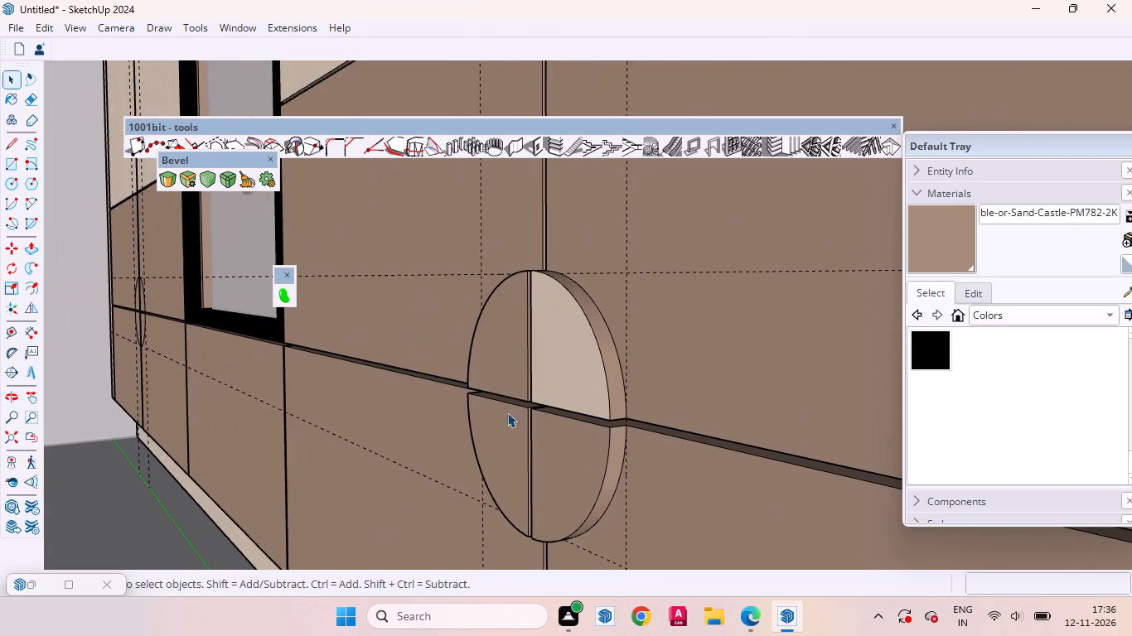
{"action": "middle_click_drag", "start_coordinate": [504, 422], "coordinate": [727, 465]}
{"action": "scroll", "coordinate": [524, 386], "scroll_direction": "down", "scroll_amount": 17}
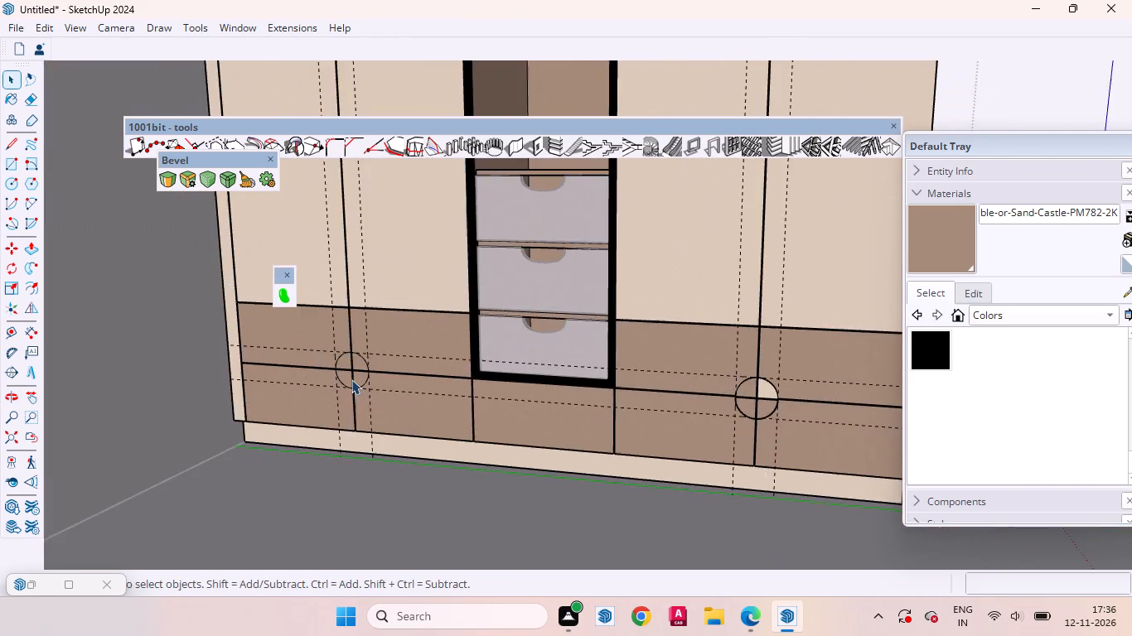
{"action": "scroll", "coordinate": [317, 371], "scroll_direction": "up", "scroll_amount": 15}
{"action": "left_click", "coordinate": [425, 365]}
{"action": "middle_click_drag", "start_coordinate": [431, 393], "coordinate": [389, 401]}
{"action": "scroll", "coordinate": [389, 401], "scroll_direction": "up", "scroll_amount": 1}
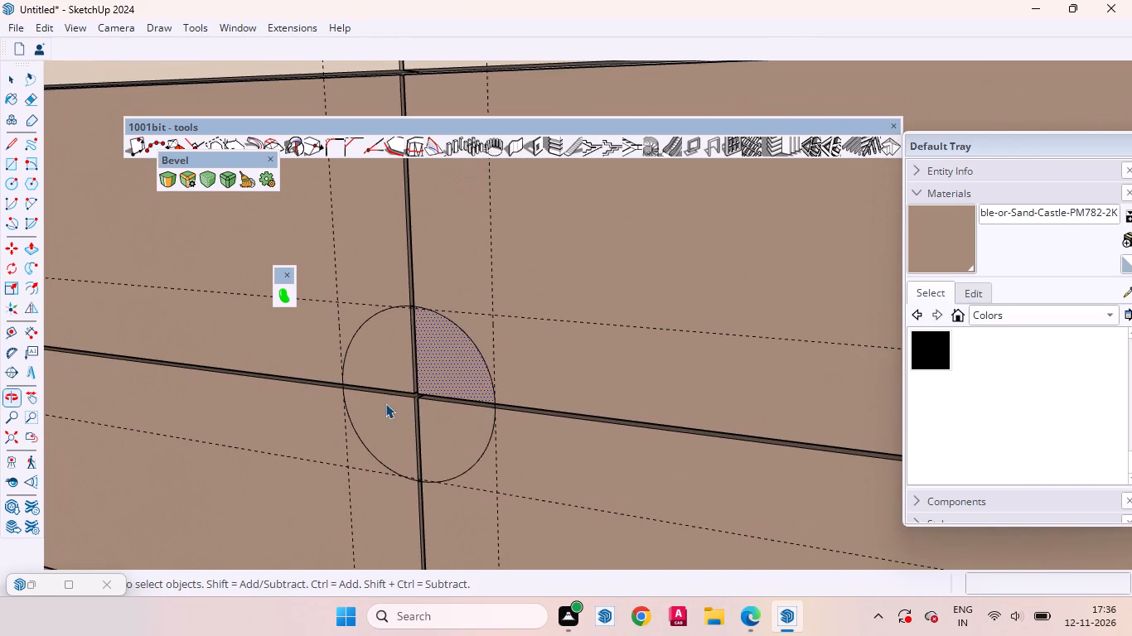
{"action": "key", "text": "p"}
{"action": "scroll", "coordinate": [452, 373], "scroll_direction": "up", "scroll_amount": 4}
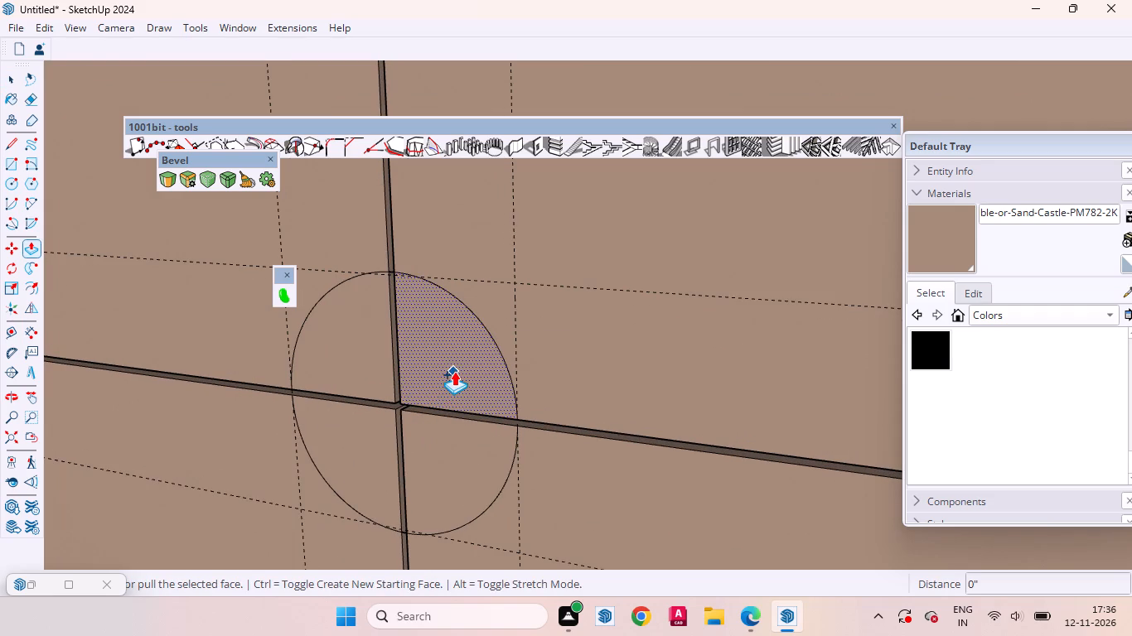
{"action": "left_click", "coordinate": [454, 371]}
{"action": "type", "text": "12mm"}
{"action": "key", "text": "Return"}
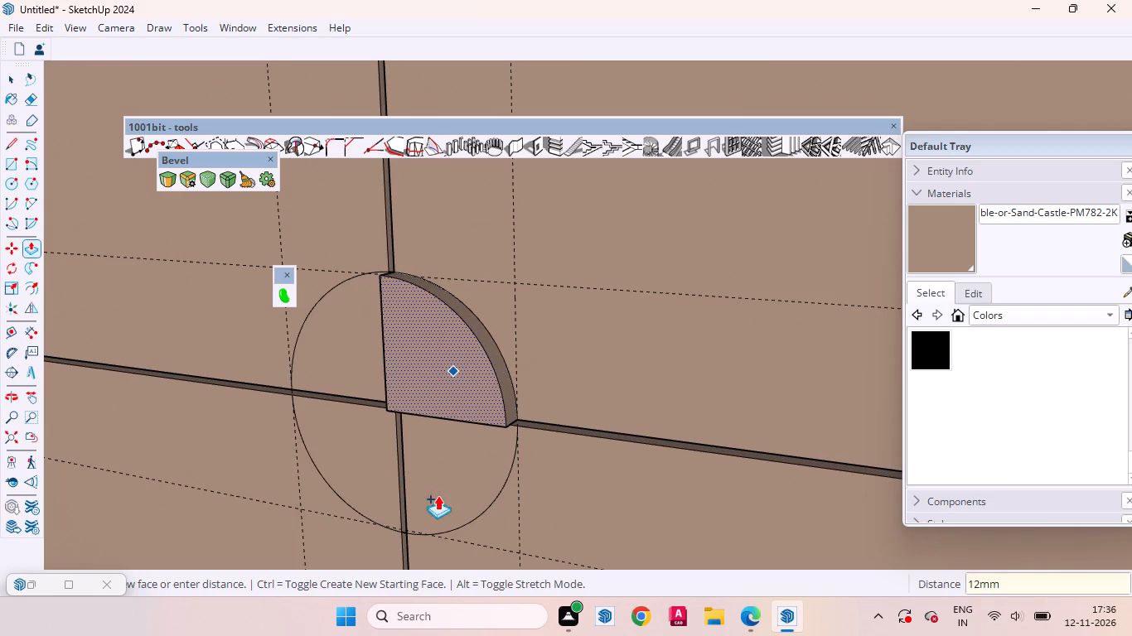
Raise the other three quarter faces of the left junction's circle outward with Push/Pull, repeating the 12 mm distance.
{"action": "key", "text": "space"}
{"action": "left_click", "coordinate": [467, 473]}
{"action": "key", "text": "p"}
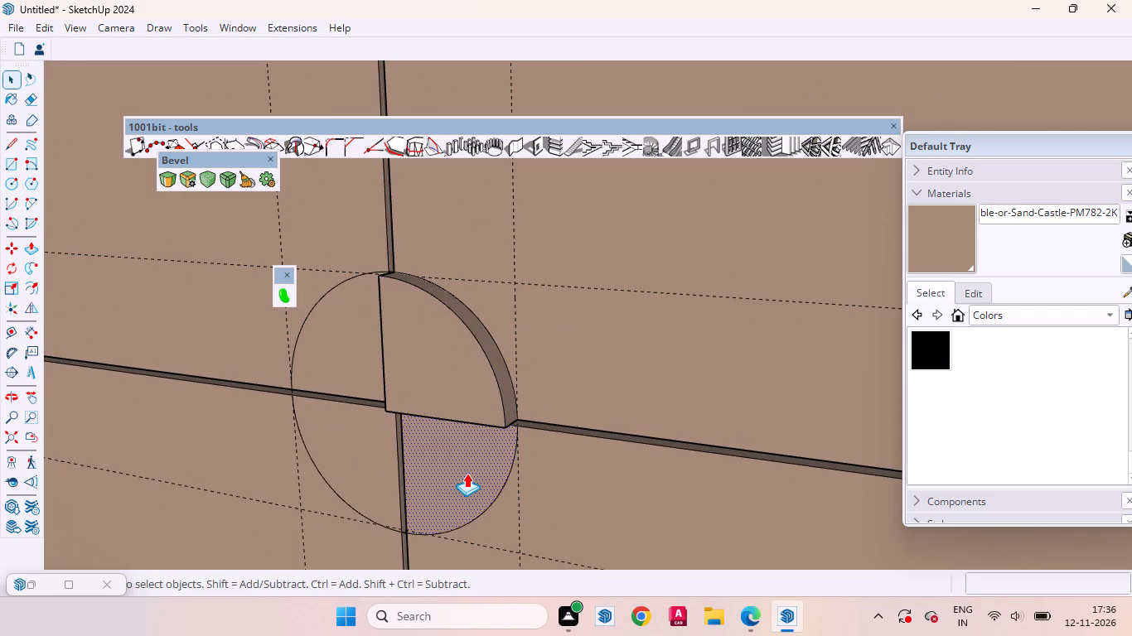
{"action": "left_click", "coordinate": [467, 473]}
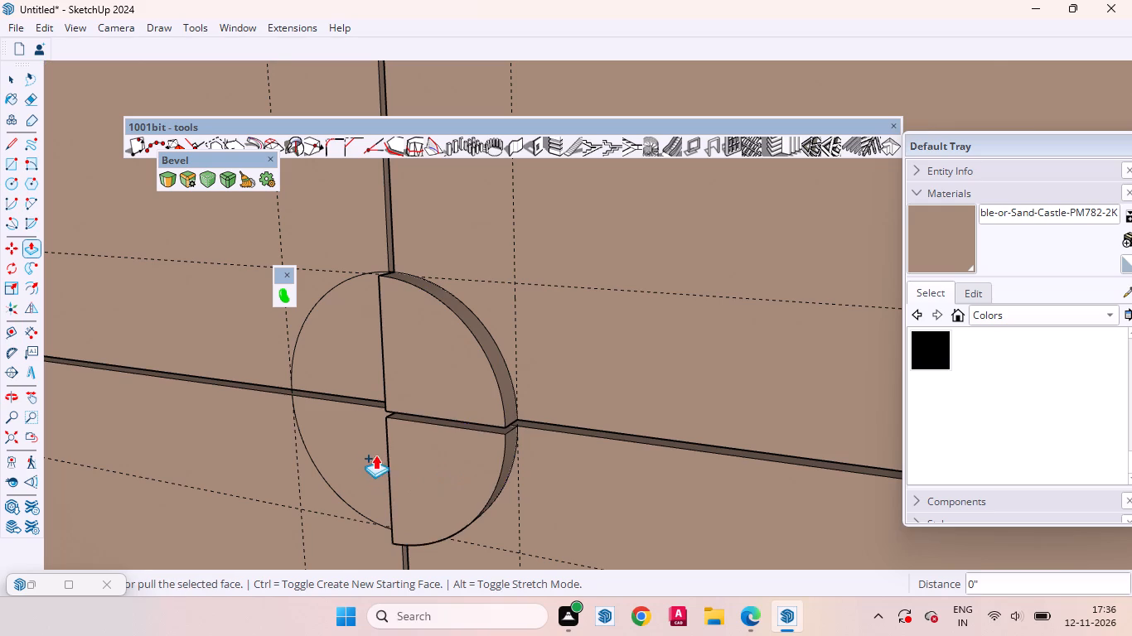
{"action": "key", "text": "space"}
{"action": "left_click", "coordinate": [363, 441]}
{"action": "key", "text": "p"}
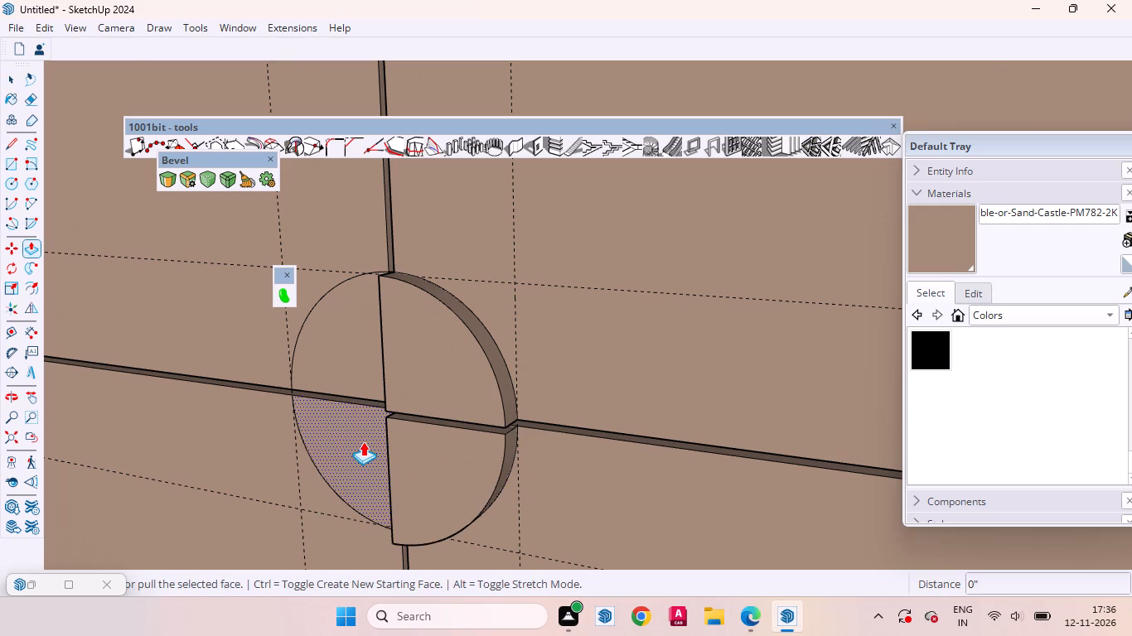
{"action": "double_click", "coordinate": [363, 441]}
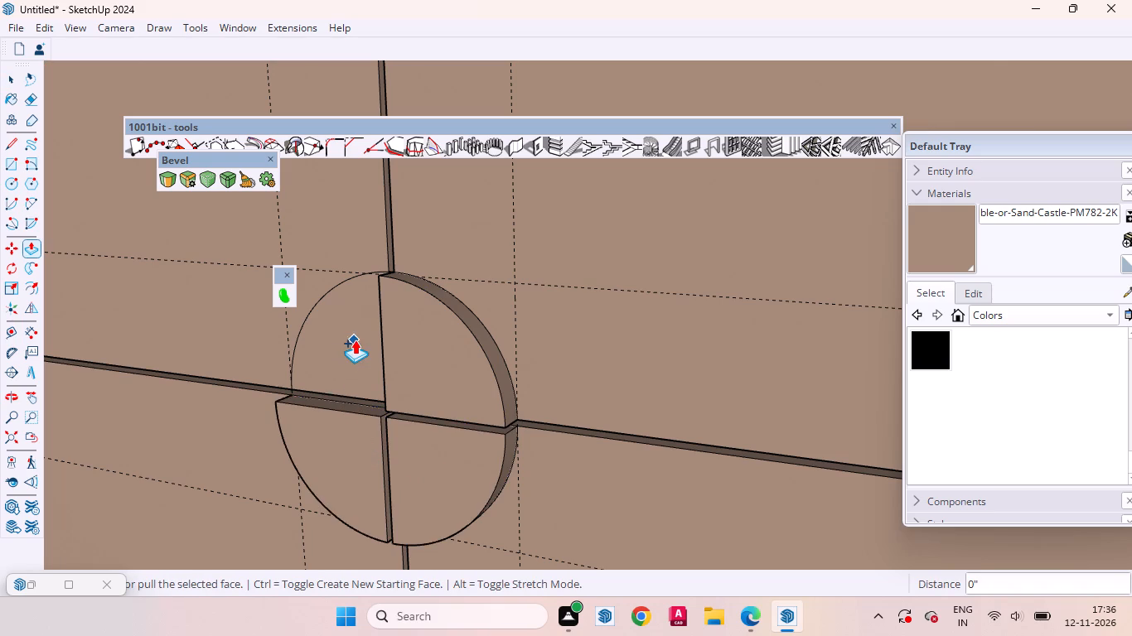
{"action": "key", "text": "space"}
{"action": "left_click", "coordinate": [355, 340]}
{"action": "key", "text": "p"}
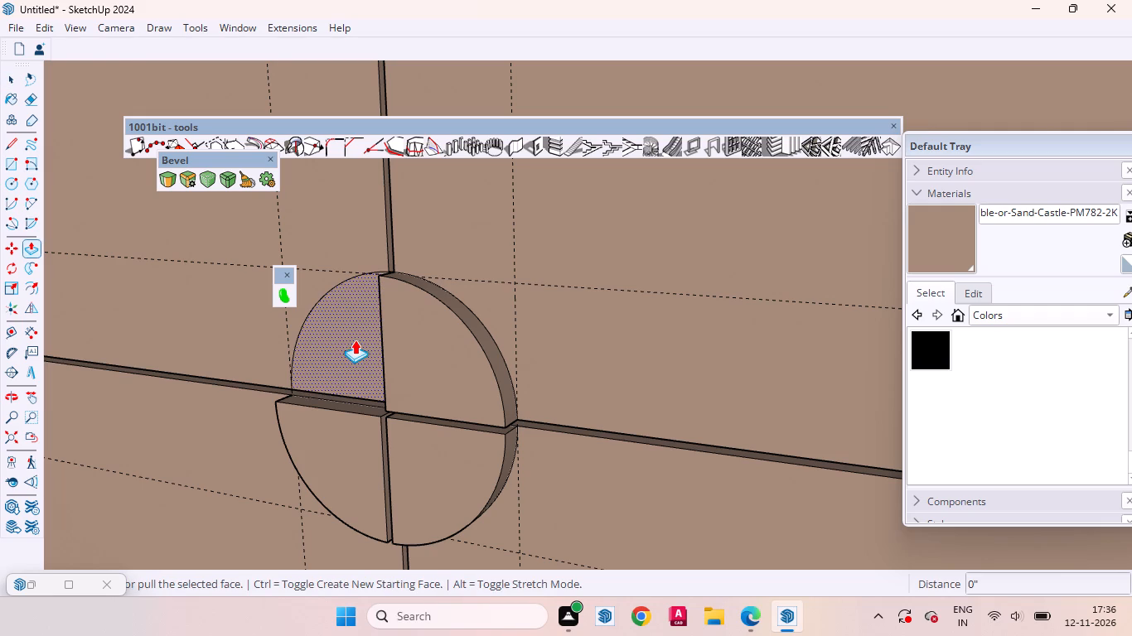
{"action": "left_click", "coordinate": [355, 340]}
{"action": "key", "text": "space"}
Paint the cream upper-right quarter of the right circle with Sand Castle PM782, including its narrow side face along the vertical gap.
{"action": "scroll", "coordinate": [418, 371], "scroll_direction": "down", "scroll_amount": 4}
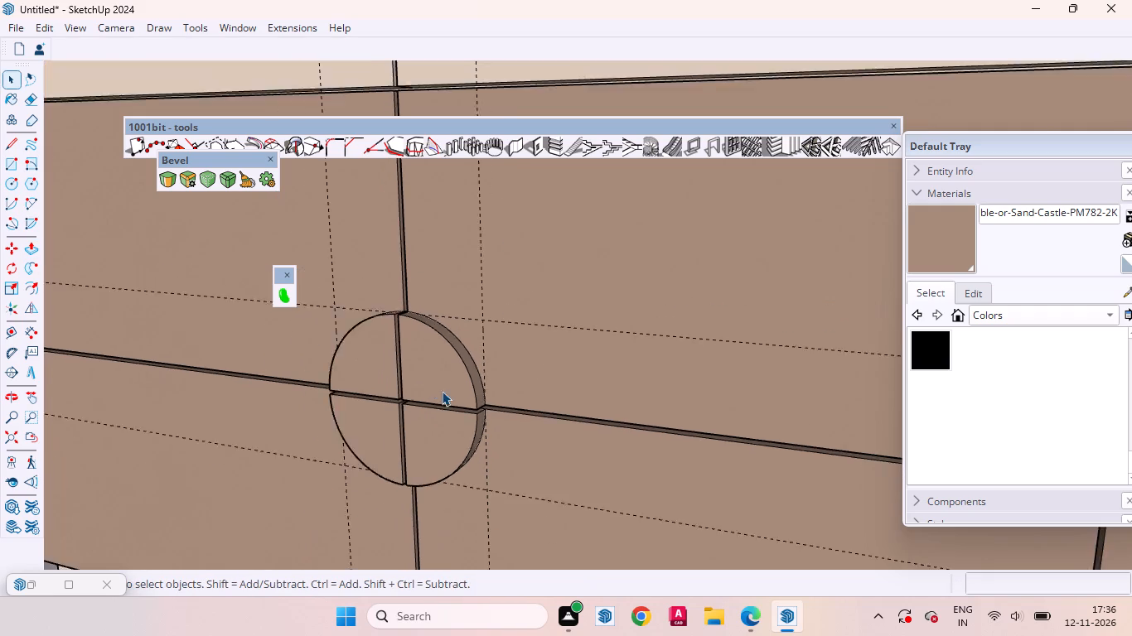
{"action": "scroll", "coordinate": [442, 391], "scroll_direction": "down", "scroll_amount": 3}
{"action": "scroll", "coordinate": [451, 409], "scroll_direction": "up", "scroll_amount": 1}
{"action": "scroll", "coordinate": [452, 409], "scroll_direction": "down", "scroll_amount": 7}
{"action": "middle_click_drag", "start_coordinate": [392, 411], "coordinate": [613, 400]}
{"action": "scroll", "coordinate": [415, 344], "scroll_direction": "down", "scroll_amount": 10}
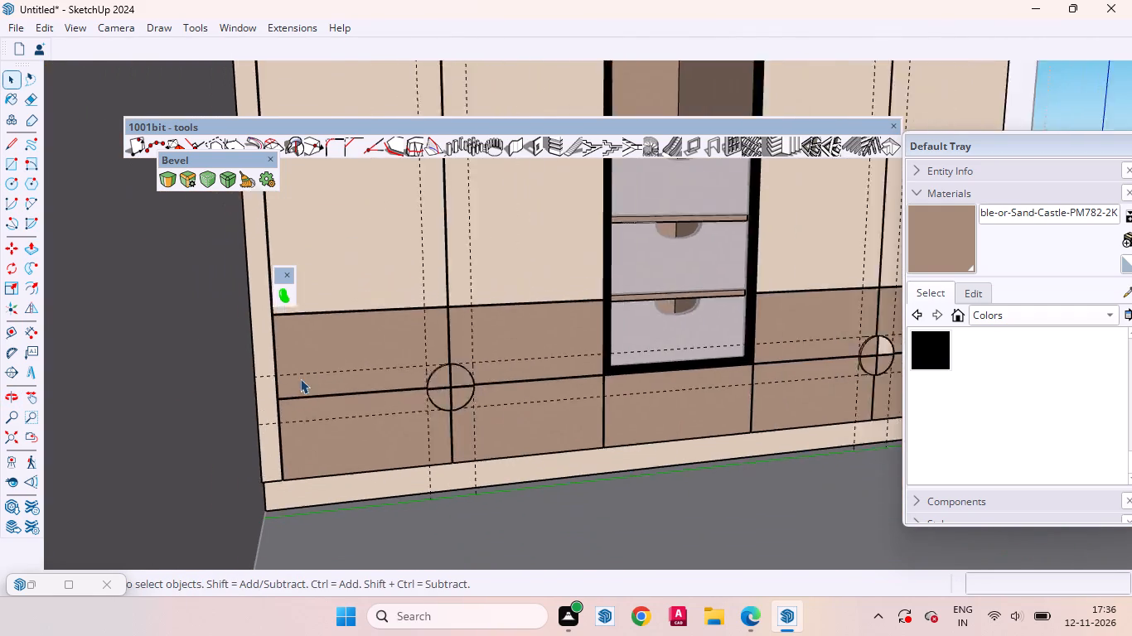
{"action": "scroll", "coordinate": [300, 378], "scroll_direction": "down", "scroll_amount": 6}
{"action": "scroll", "coordinate": [282, 397], "scroll_direction": "up", "scroll_amount": 1}
{"action": "scroll", "coordinate": [282, 397], "scroll_direction": "down", "scroll_amount": 1}
{"action": "scroll", "coordinate": [640, 355], "scroll_direction": "up", "scroll_amount": 8}
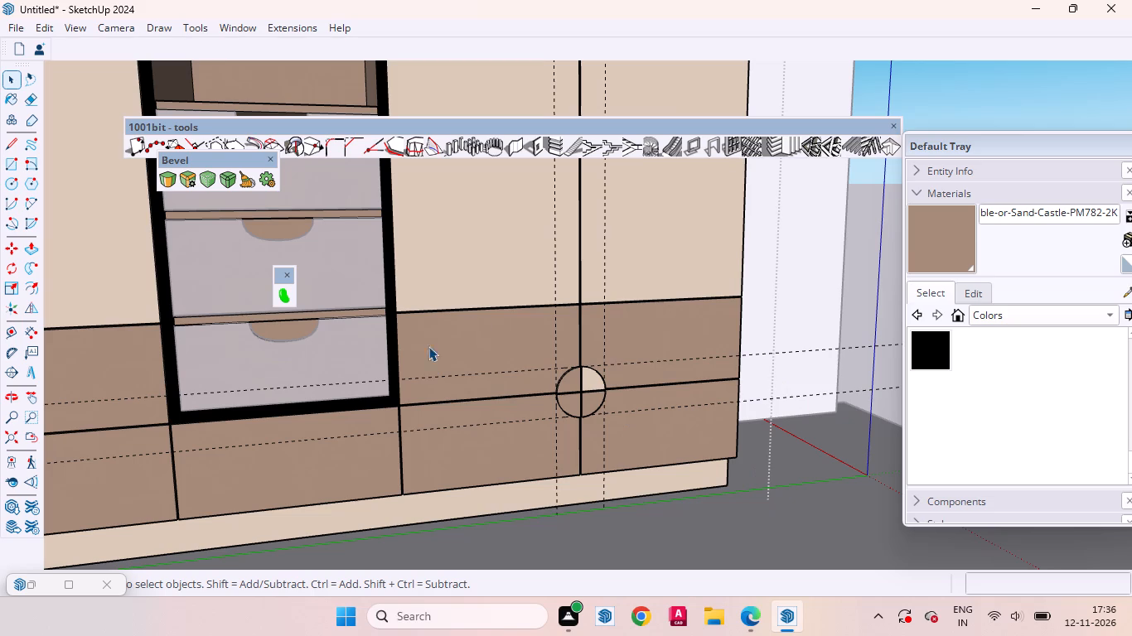
{"action": "scroll", "coordinate": [664, 415], "scroll_direction": "up", "scroll_amount": 3}
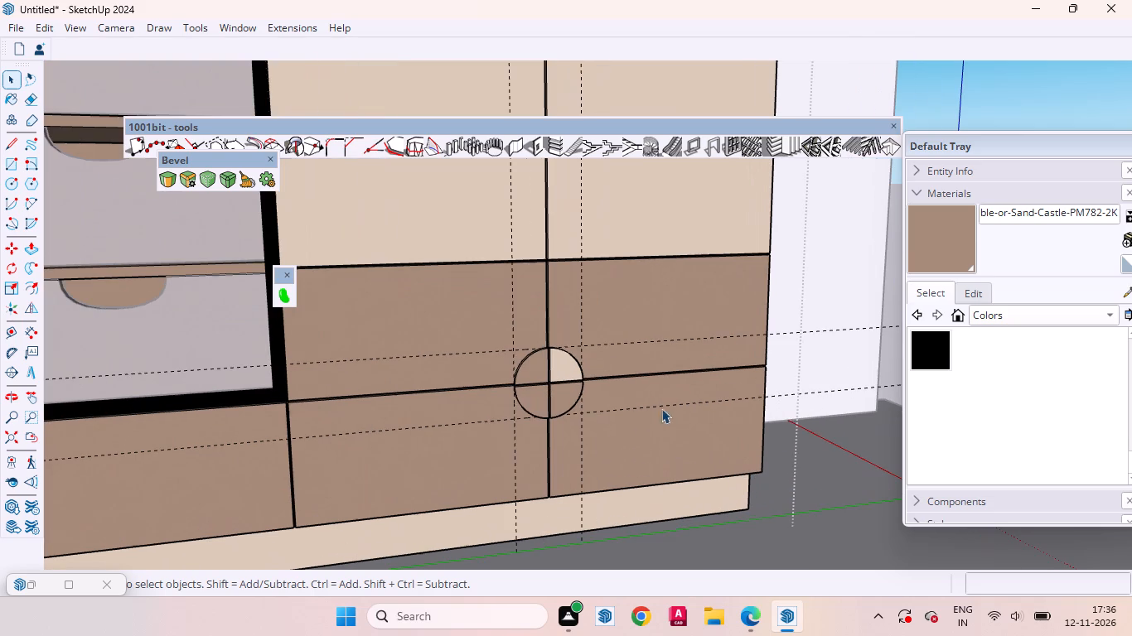
{"action": "left_click", "coordinate": [937, 249]}
{"action": "scroll", "coordinate": [616, 350], "scroll_direction": "up", "scroll_amount": 6}
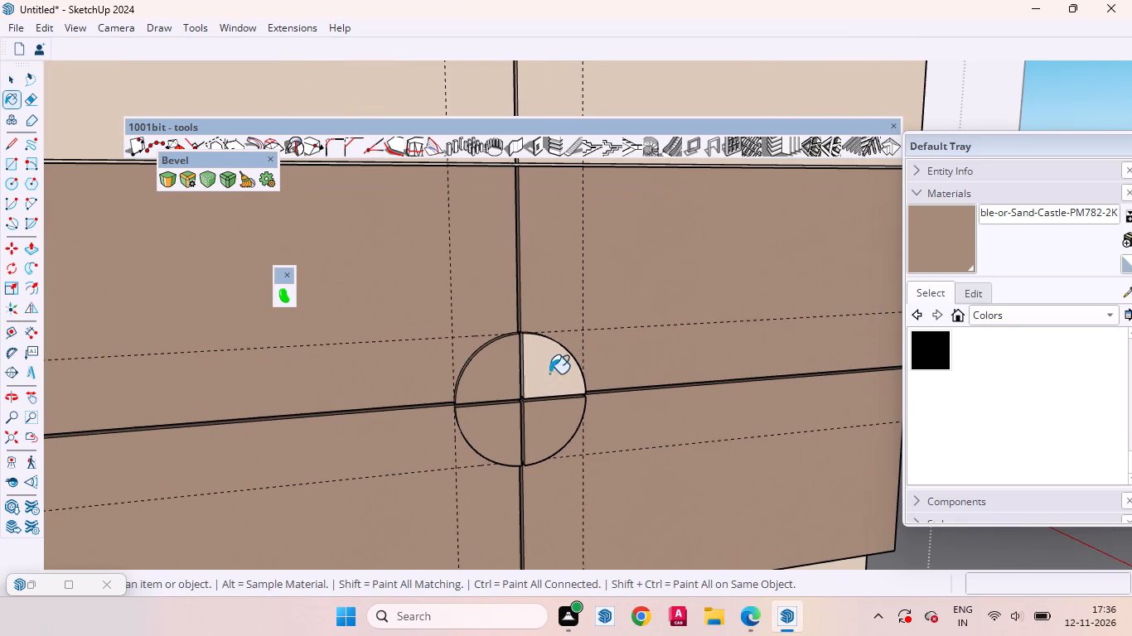
{"action": "left_click", "coordinate": [549, 373]}
{"action": "scroll", "coordinate": [514, 351], "scroll_direction": "up", "scroll_amount": 14}
{"action": "left_click", "coordinate": [533, 313]}
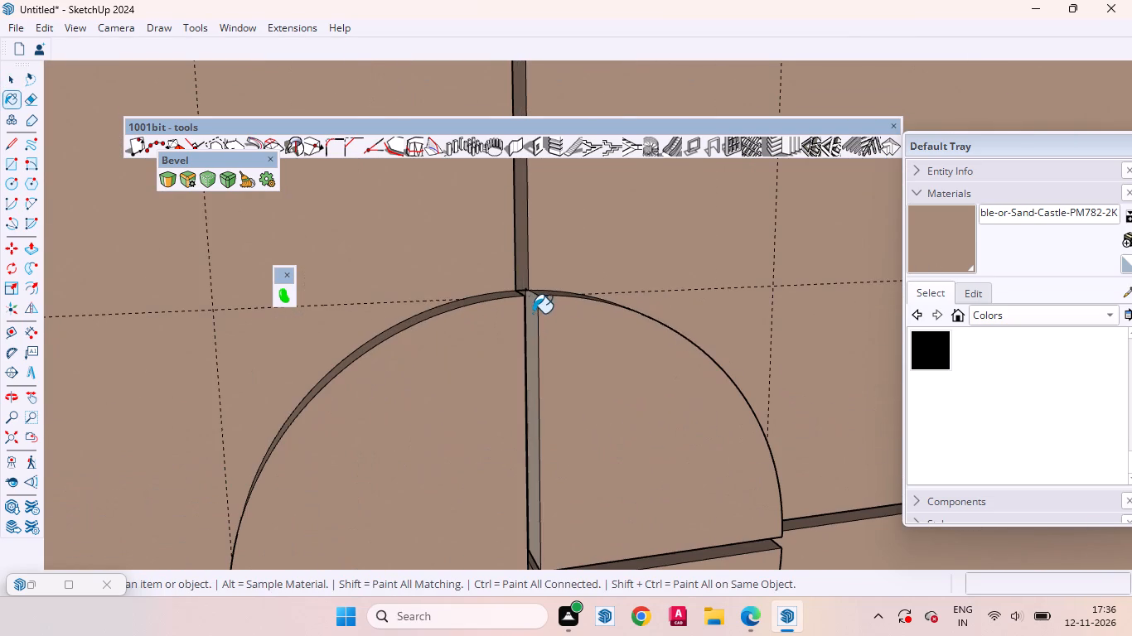
{"action": "middle_click_drag", "start_coordinate": [653, 360], "coordinate": [569, 348]}
{"action": "scroll", "coordinate": [568, 350], "scroll_direction": "down", "scroll_amount": 5}
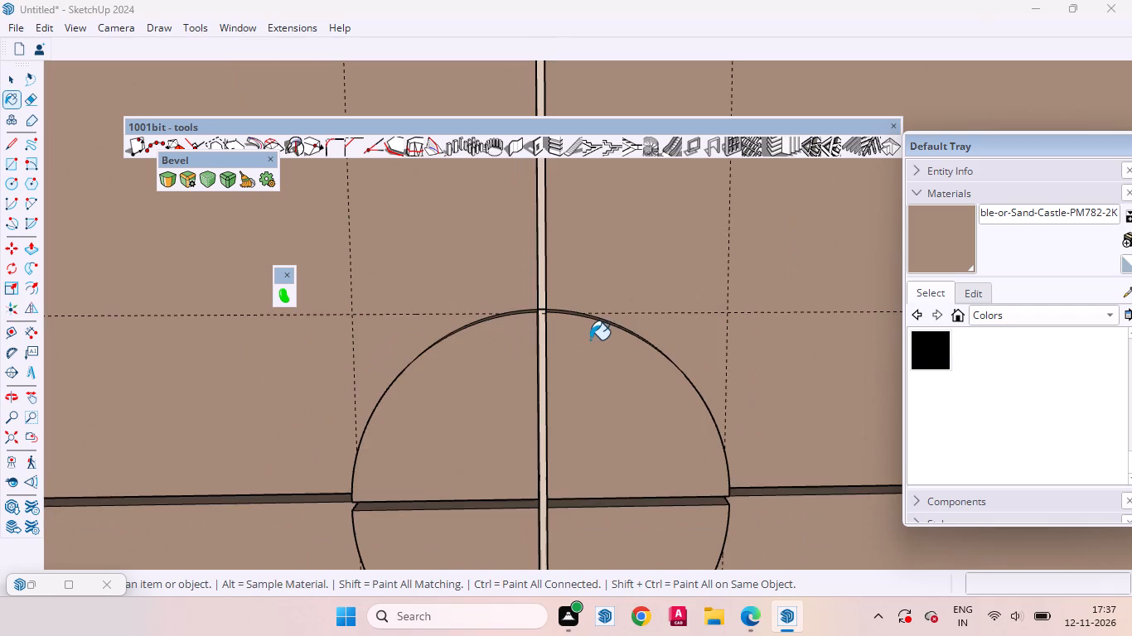
{"action": "scroll", "coordinate": [590, 340], "scroll_direction": "down", "scroll_amount": 20}
{"action": "scroll", "coordinate": [590, 340], "scroll_direction": "down", "scroll_amount": 5}
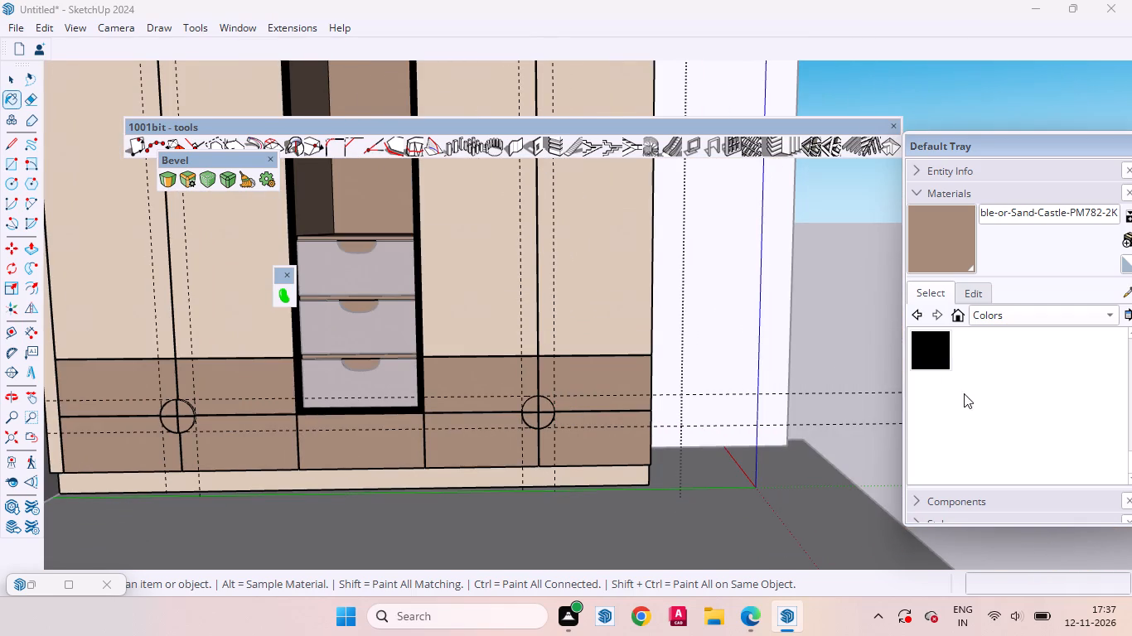
Delete the vertical and horizontal construction guides around the two circles, and leave the wardrobe group.
{"action": "left_click", "coordinate": [17, 82]}
{"action": "scroll", "coordinate": [586, 446], "scroll_direction": "down", "scroll_amount": 7}
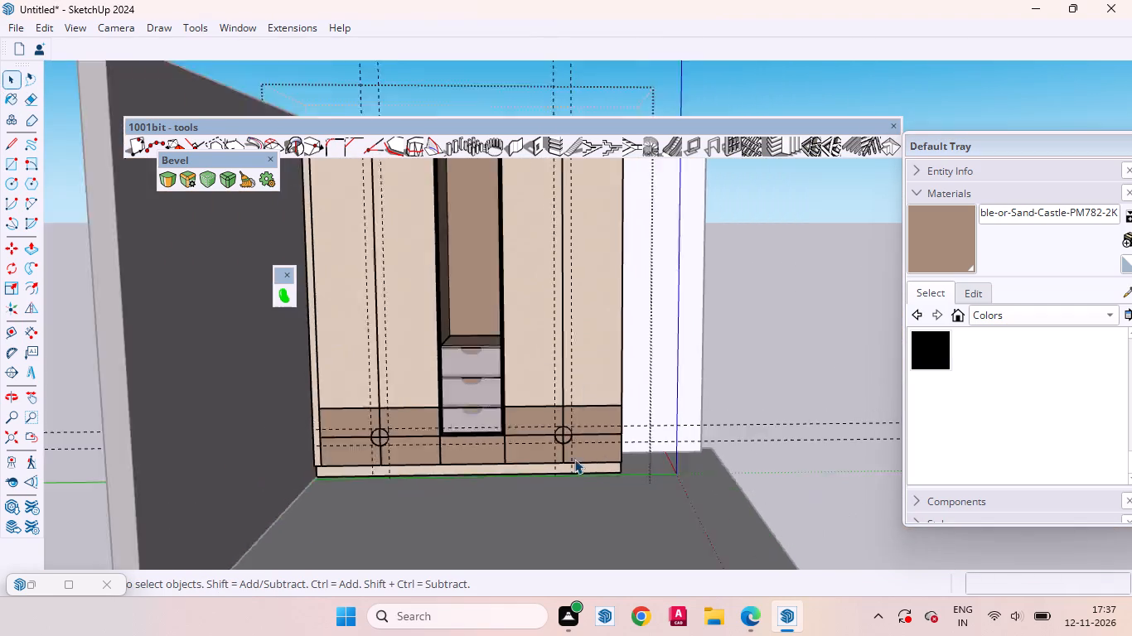
{"action": "scroll", "coordinate": [574, 459], "scroll_direction": "down", "scroll_amount": 5}
{"action": "left_click", "coordinate": [584, 340]}
{"action": "left_click", "coordinate": [543, 346]}
{"action": "scroll", "coordinate": [546, 401], "scroll_direction": "down", "scroll_amount": 4}
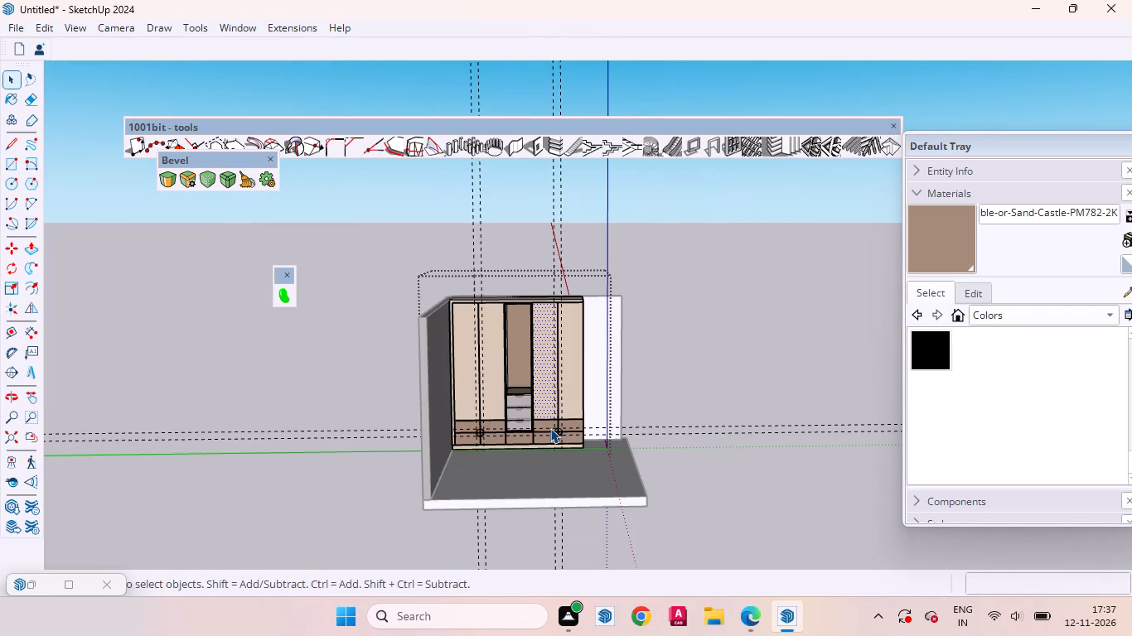
{"action": "left_click_drag", "start_coordinate": [653, 256], "coordinate": [197, 25]}
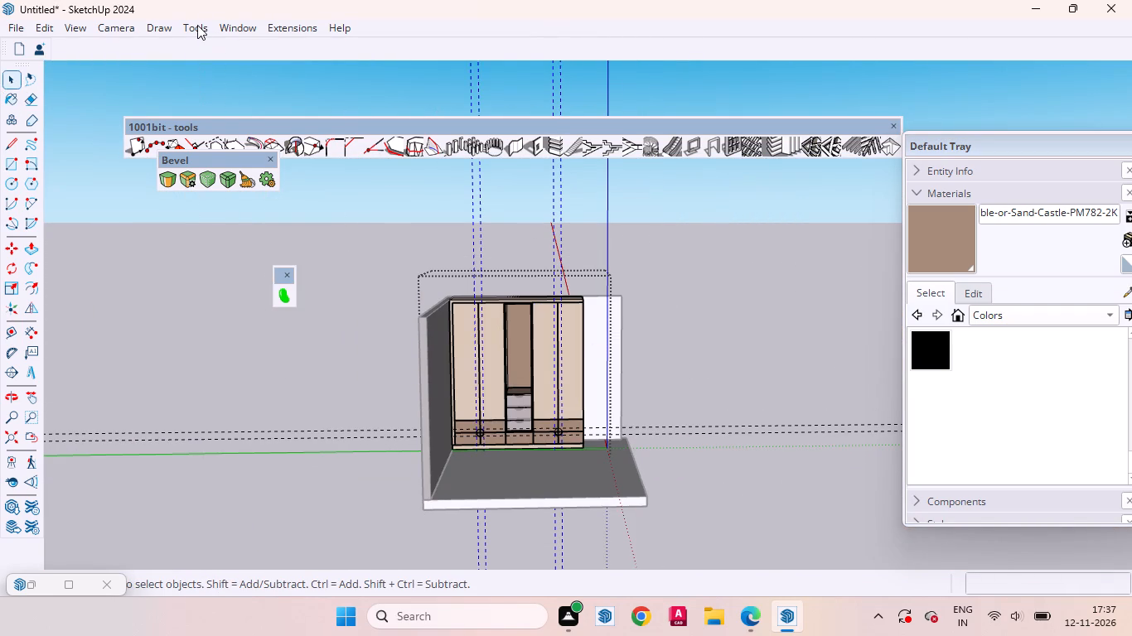
{"action": "key", "text": "Delete"}
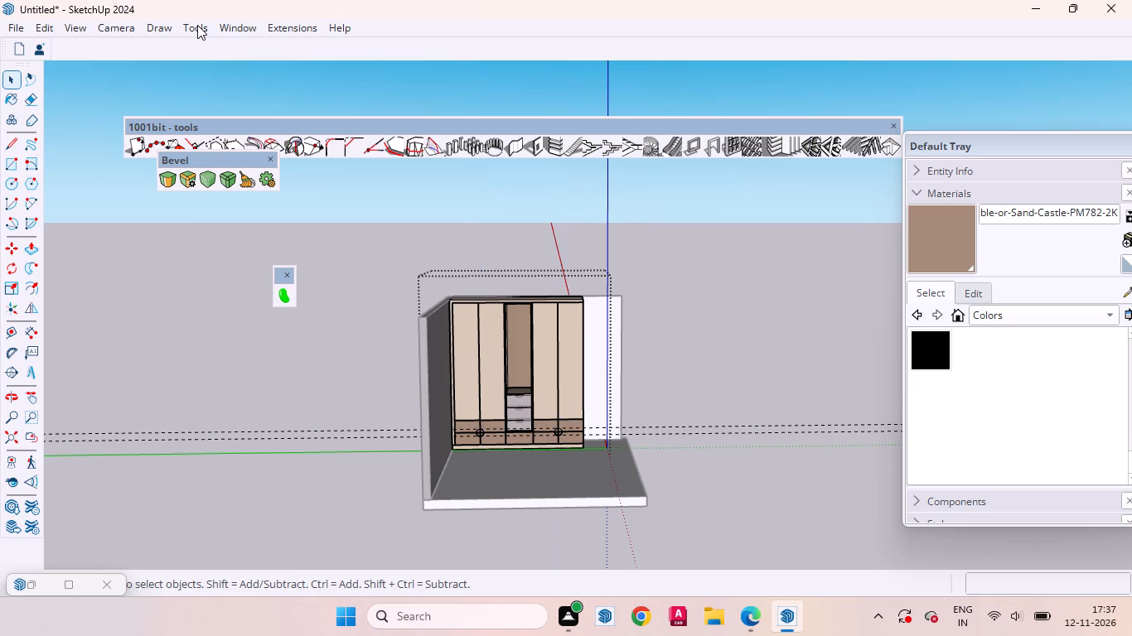
{"action": "left_click_drag", "start_coordinate": [324, 499], "coordinate": [115, 357]}
{"action": "left_click_drag", "start_coordinate": [115, 357], "coordinate": [103, 325]}
{"action": "key", "text": "Delete"}
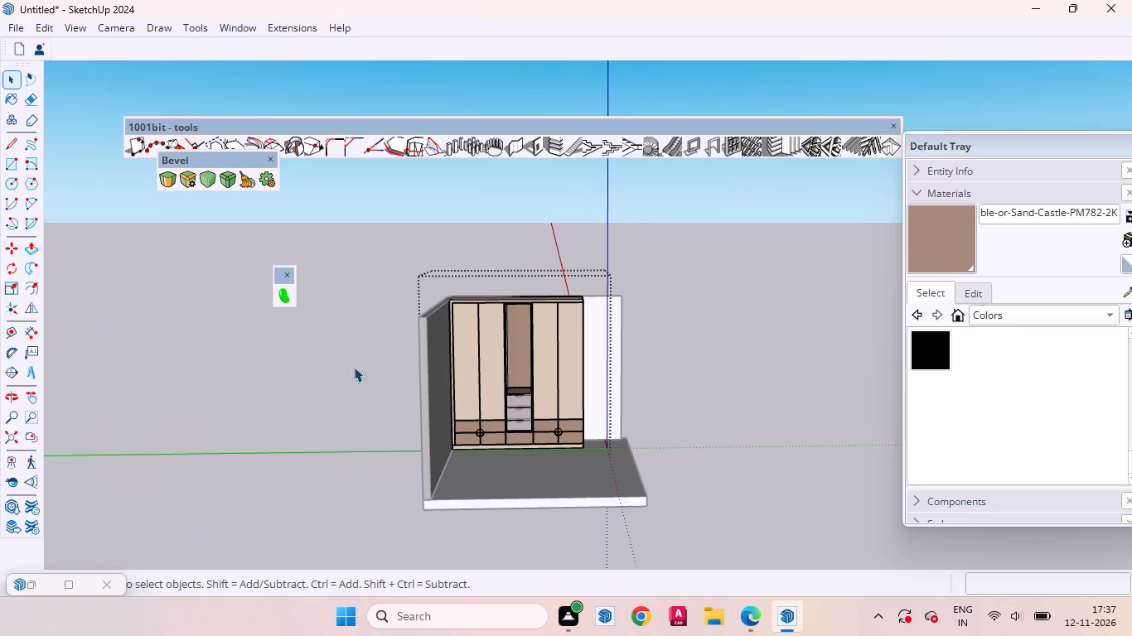
{"action": "left_click", "coordinate": [667, 420]}
Inspect the wardrobe from several angles, examining the central drawers, the open niche and the circles on the lower fronts.
{"action": "scroll", "coordinate": [571, 428], "scroll_direction": "up", "scroll_amount": 4}
{"action": "scroll", "coordinate": [481, 372], "scroll_direction": "up", "scroll_amount": 5}
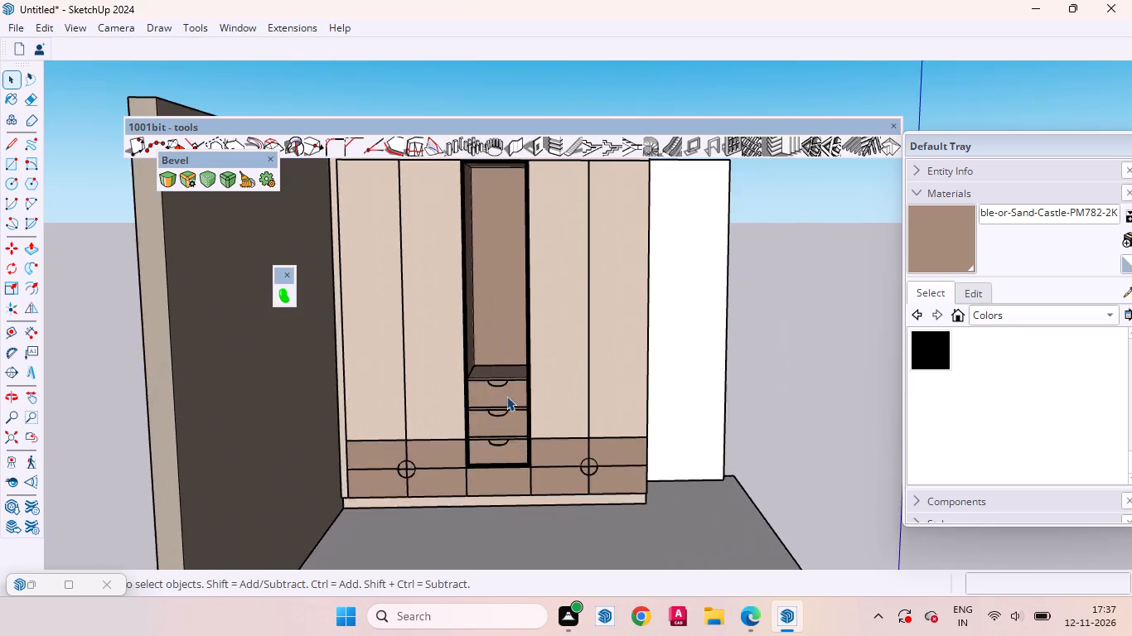
{"action": "scroll", "coordinate": [506, 396], "scroll_direction": "up", "scroll_amount": 2}
{"action": "middle_click_drag", "start_coordinate": [474, 374], "coordinate": [239, 417]}
{"action": "scroll", "coordinate": [413, 330], "scroll_direction": "up", "scroll_amount": 15}
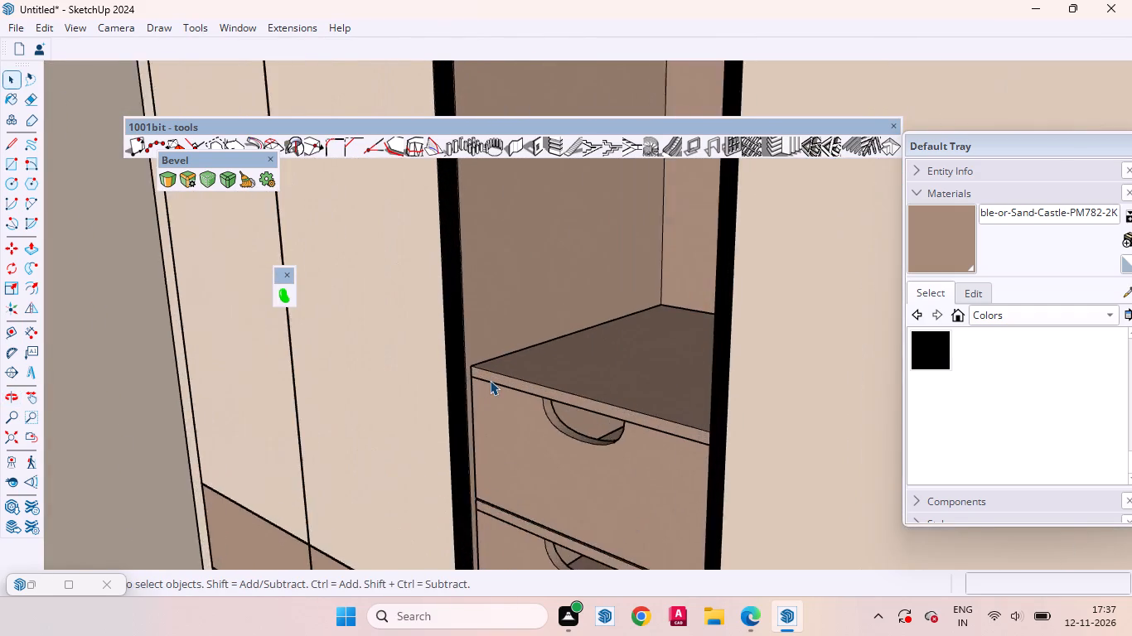
{"action": "scroll", "coordinate": [490, 380], "scroll_direction": "up", "scroll_amount": 4}
{"action": "middle_click_drag", "start_coordinate": [496, 371], "coordinate": [626, 313]}
{"action": "scroll", "coordinate": [626, 322], "scroll_direction": "down", "scroll_amount": 10}
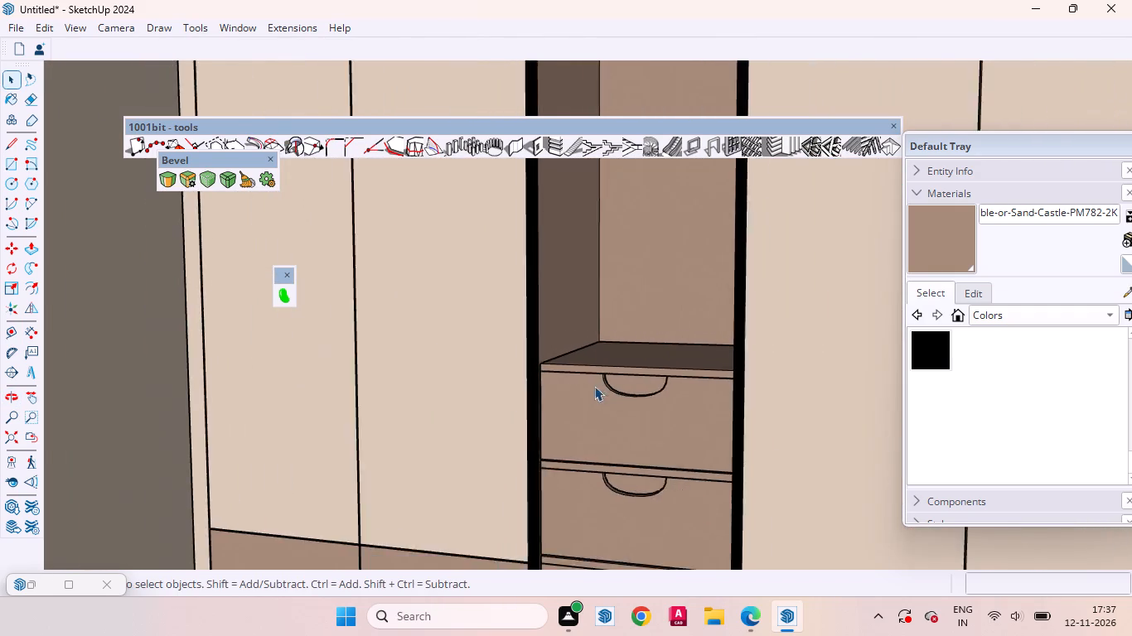
{"action": "scroll", "coordinate": [594, 386], "scroll_direction": "down", "scroll_amount": 11}
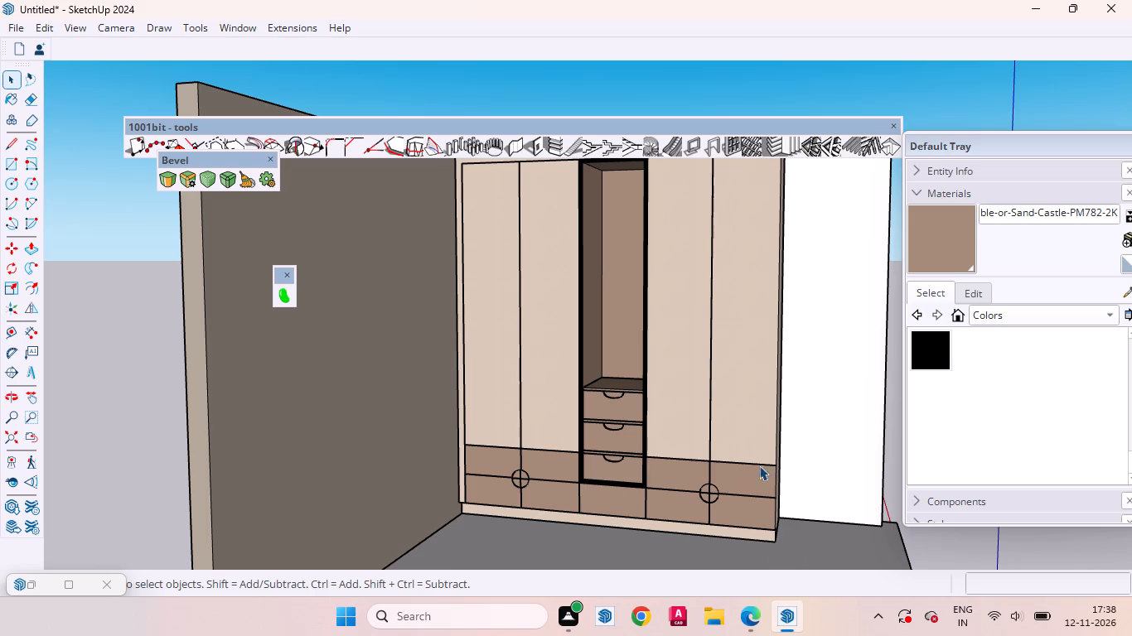
{"action": "scroll", "coordinate": [692, 528], "scroll_direction": "down", "scroll_amount": 7}
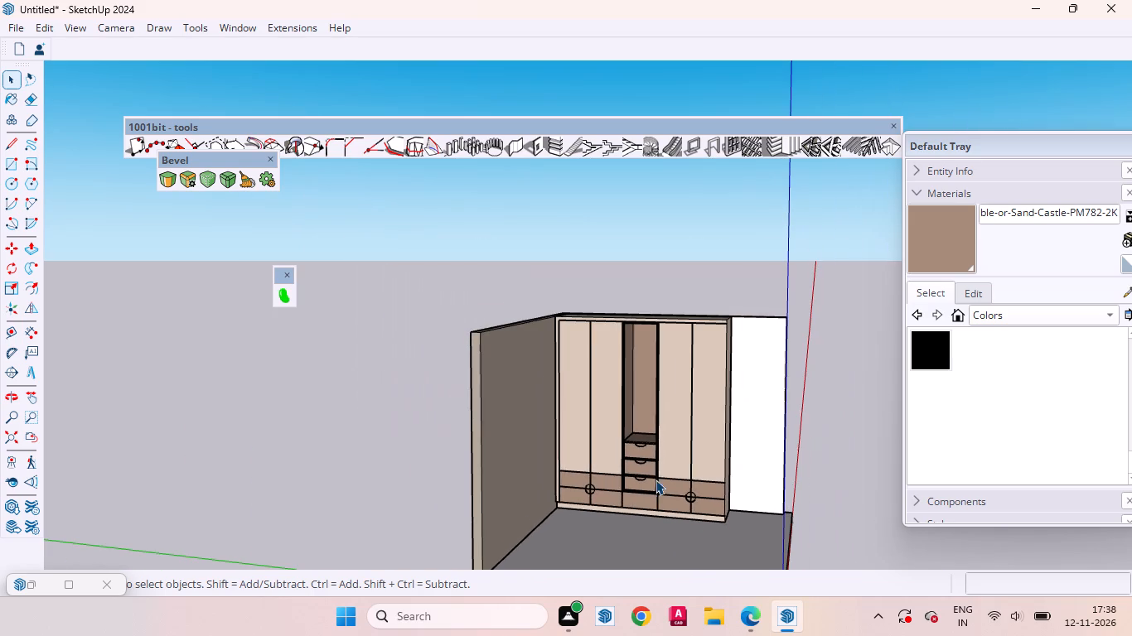
{"action": "scroll", "coordinate": [667, 450], "scroll_direction": "down", "scroll_amount": 2}
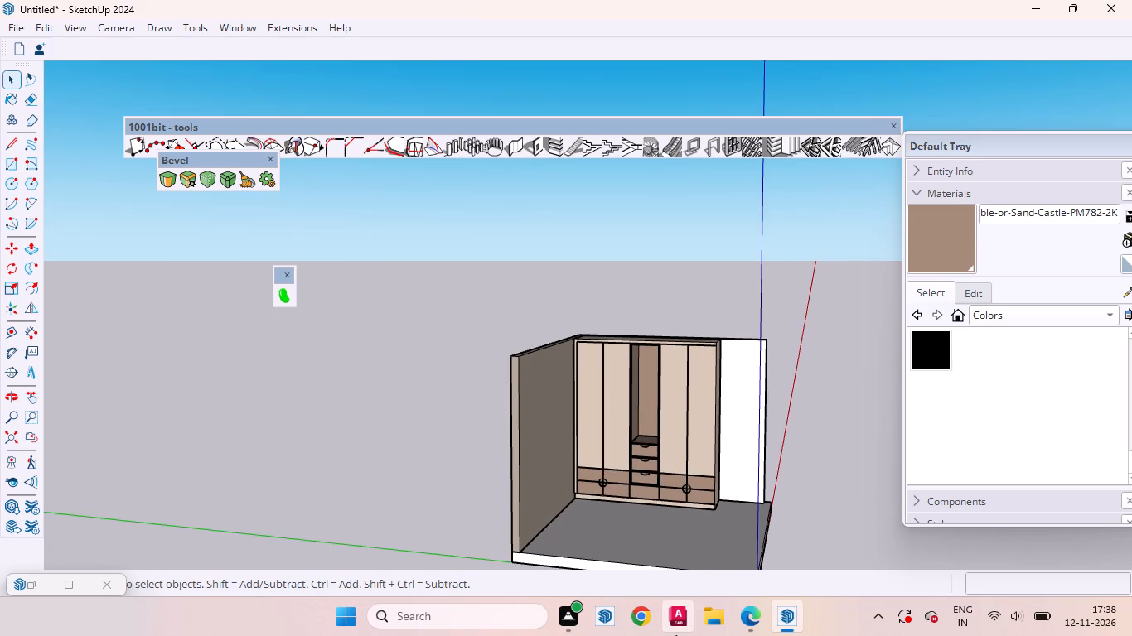
{"action": "scroll", "coordinate": [675, 635], "scroll_direction": "up", "scroll_amount": 3}
{"action": "scroll", "coordinate": [563, 395], "scroll_direction": "down", "scroll_amount": 4}
{"action": "scroll", "coordinate": [590, 466], "scroll_direction": "up", "scroll_amount": 6}
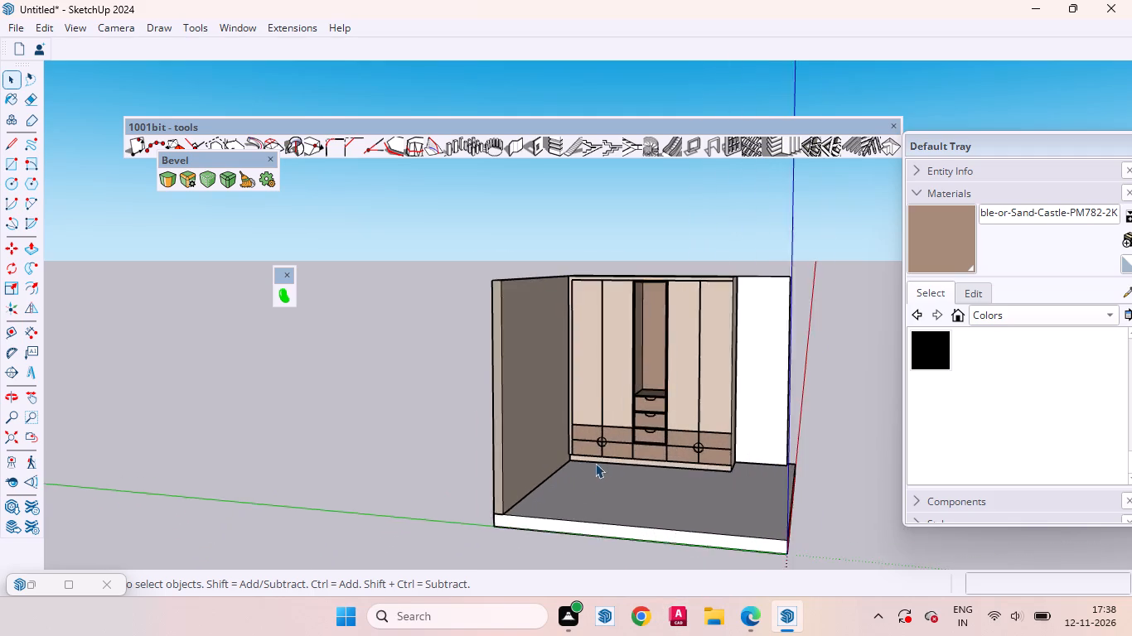
{"action": "scroll", "coordinate": [595, 463], "scroll_direction": "up", "scroll_amount": 4}
{"action": "middle_click_drag", "start_coordinate": [628, 428], "coordinate": [604, 435]}
{"action": "scroll", "coordinate": [631, 474], "scroll_direction": "up", "scroll_amount": 7}
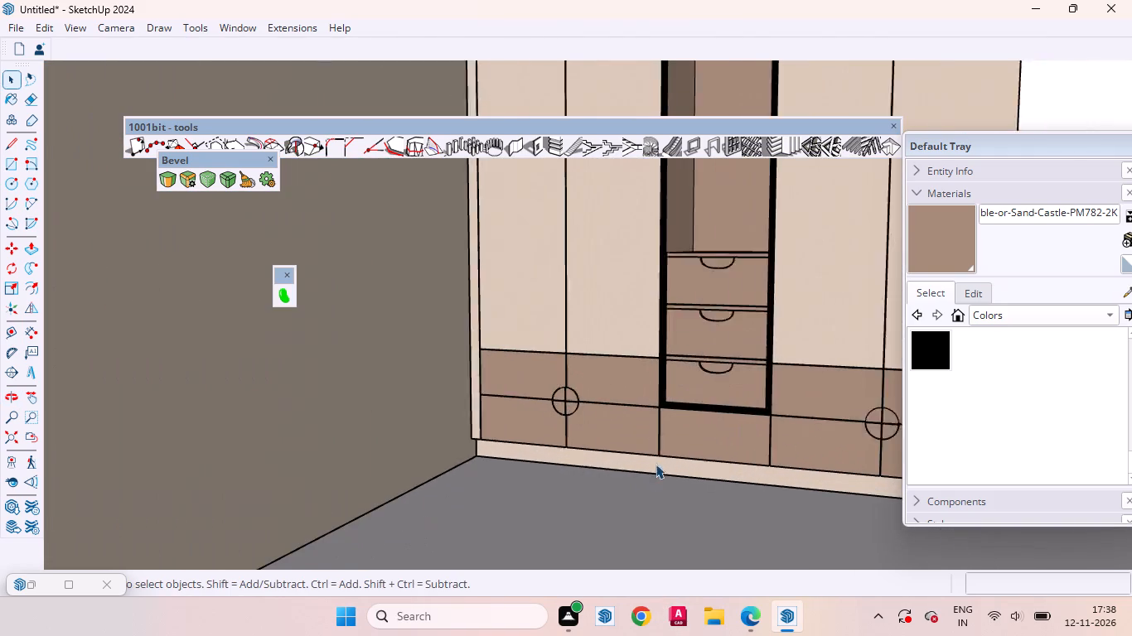
{"action": "scroll", "coordinate": [655, 464], "scroll_direction": "up", "scroll_amount": 1}
{"action": "middle_click", "coordinate": [656, 459]}
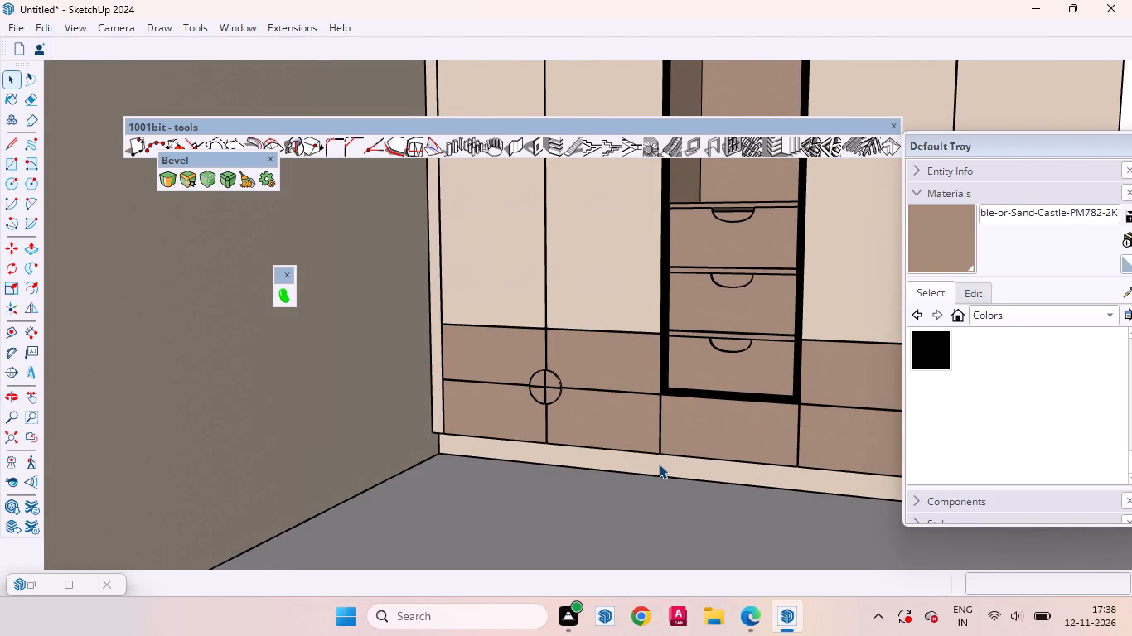
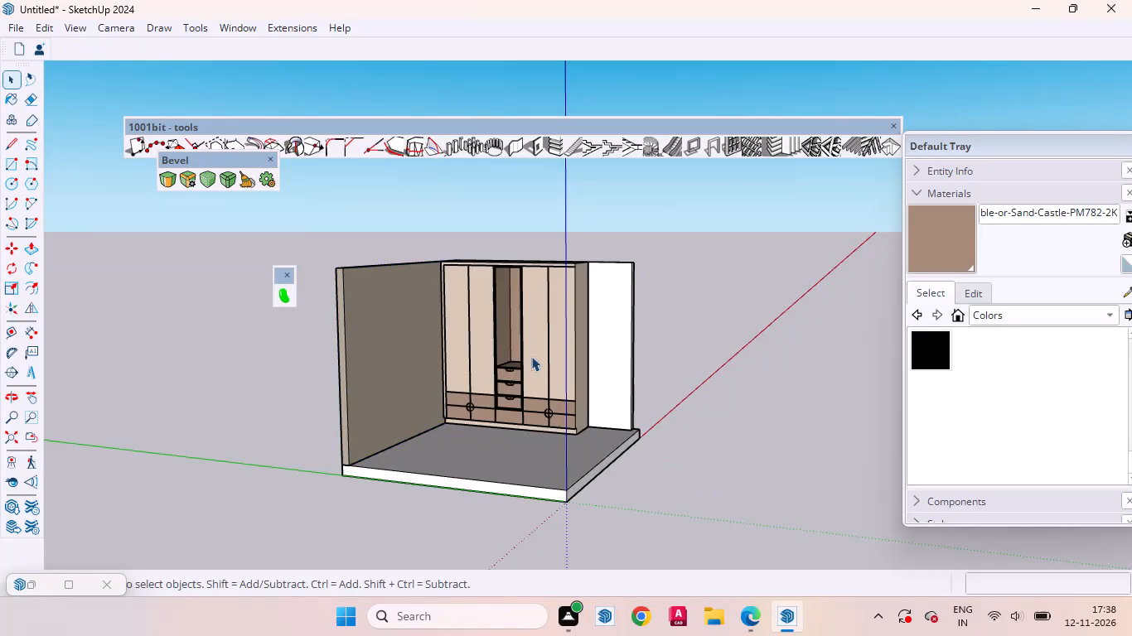
Inspect the wardrobe front from several angles and distances, examining the doors, central drawers, open niche and lower-front circles.
{"action": "scroll", "coordinate": [519, 349], "scroll_direction": "up", "scroll_amount": 2}
{"action": "middle_click_drag", "start_coordinate": [497, 350], "coordinate": [653, 452]}
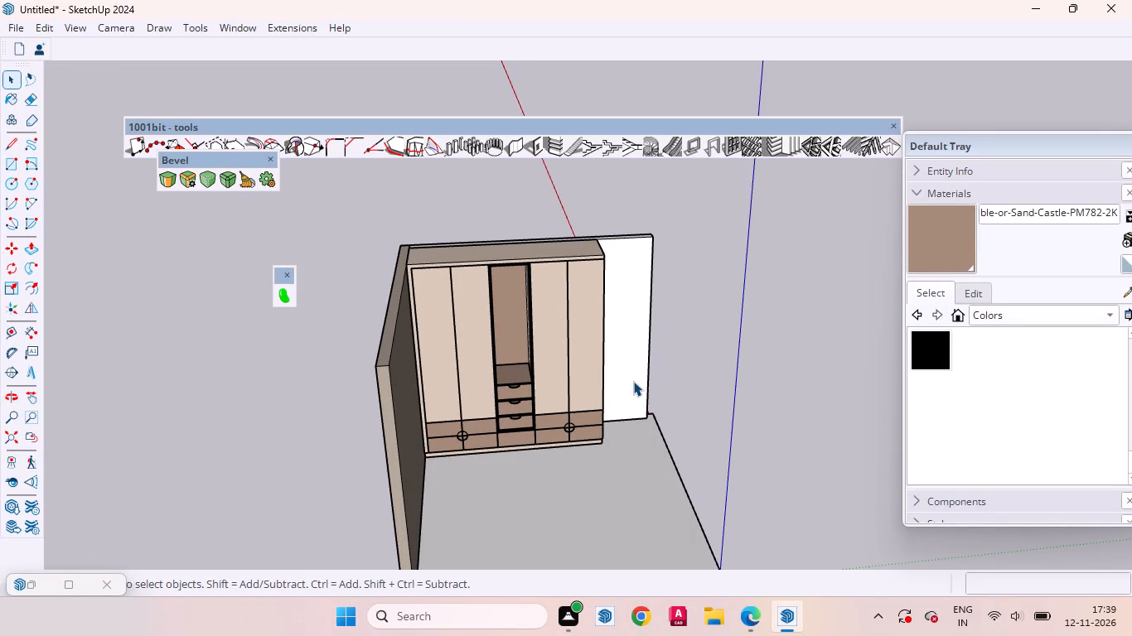
{"action": "scroll", "coordinate": [570, 404], "scroll_direction": "up", "scroll_amount": 4}
{"action": "scroll", "coordinate": [469, 380], "scroll_direction": "down", "scroll_amount": 3}
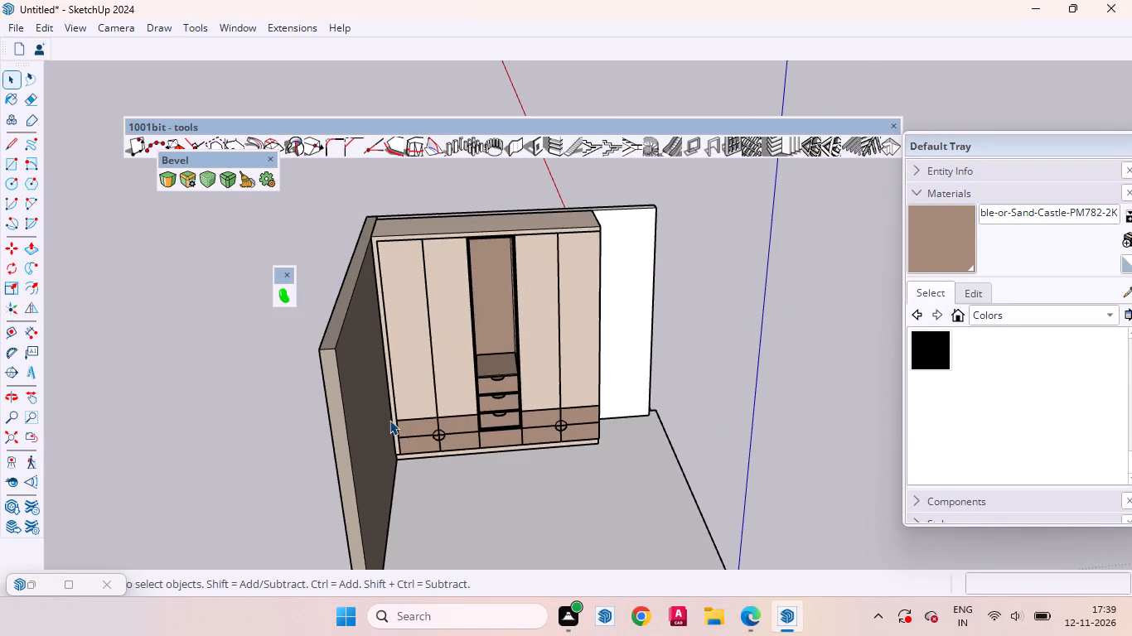
{"action": "middle_click_drag", "start_coordinate": [387, 419], "coordinate": [331, 386]}
{"action": "scroll", "coordinate": [354, 418], "scroll_direction": "up", "scroll_amount": 3}
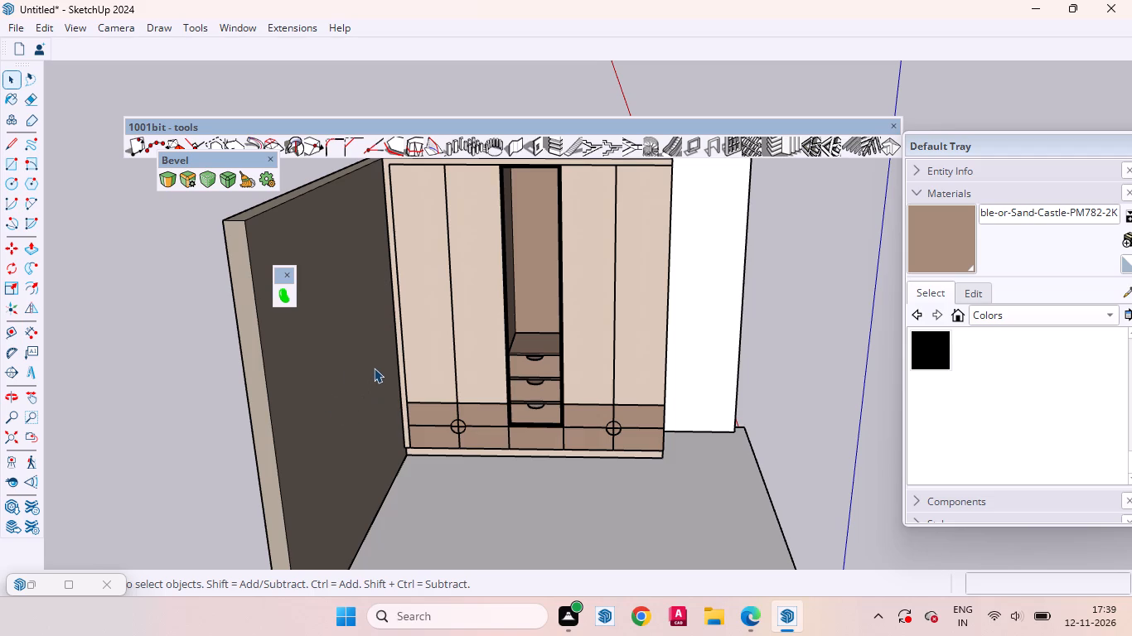
{"action": "scroll", "coordinate": [322, 474], "scroll_direction": "down", "scroll_amount": 4}
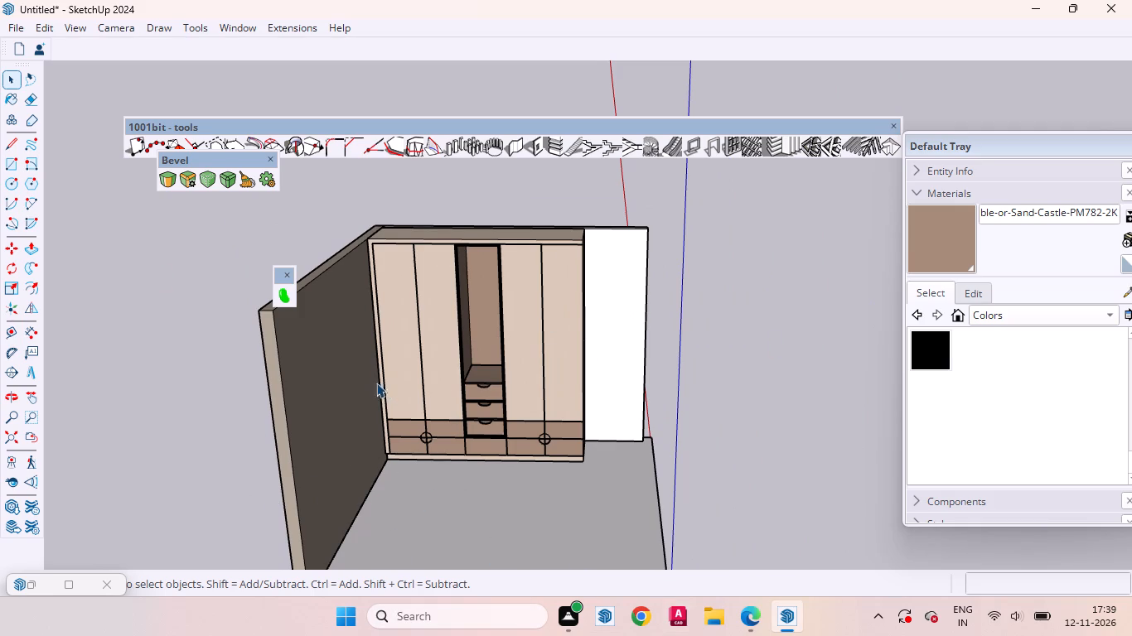
{"action": "scroll", "coordinate": [423, 375], "scroll_direction": "up", "scroll_amount": 6}
{"action": "middle_click_drag", "start_coordinate": [464, 466], "coordinate": [486, 369]}
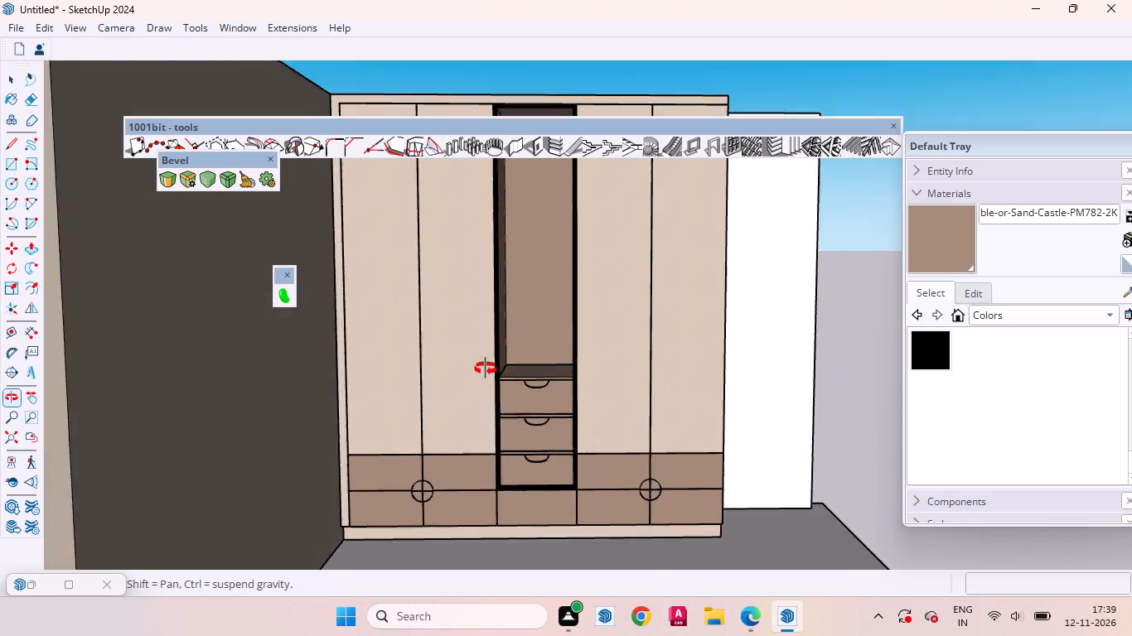
{"action": "middle_click_drag", "start_coordinate": [486, 369], "coordinate": [447, 390]}
{"action": "scroll", "coordinate": [439, 460], "scroll_direction": "up", "scroll_amount": 3}
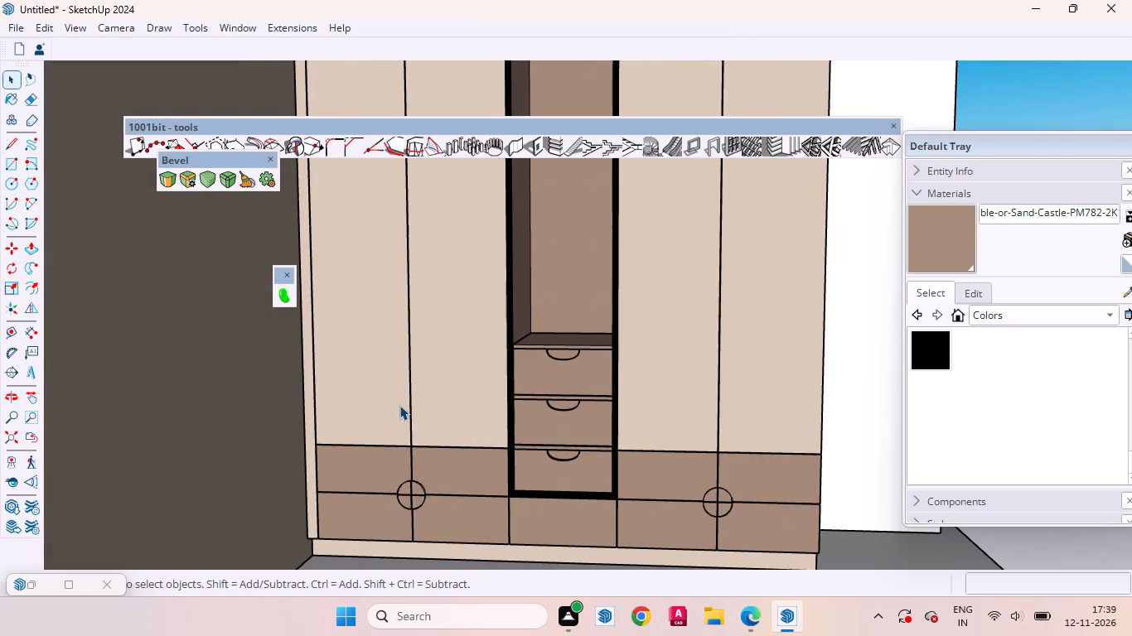
{"action": "scroll", "coordinate": [400, 415], "scroll_direction": "up", "scroll_amount": 3}
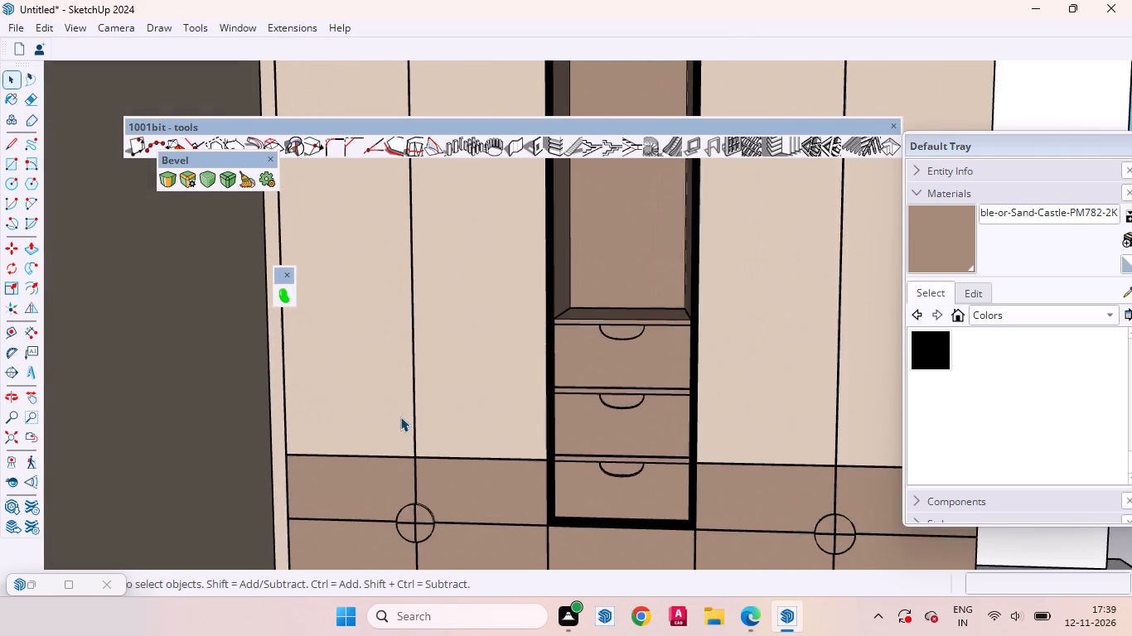
{"action": "scroll", "coordinate": [422, 404], "scroll_direction": "down", "scroll_amount": 15}
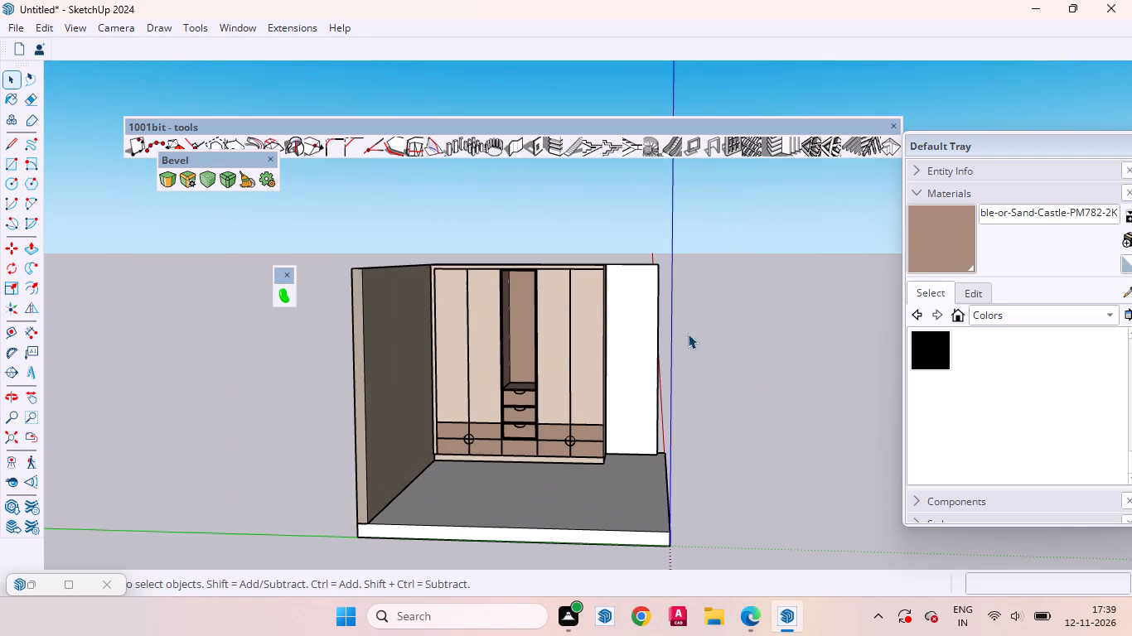
Paint the brown side wall next to the wardrobe with the white Color M00 from the Colors collection.
{"action": "left_click", "coordinate": [1104, 314]}
{"action": "left_click", "coordinate": [830, 342]}
{"action": "scroll", "coordinate": [1024, 349], "scroll_direction": "up", "scroll_amount": 6}
{"action": "scroll", "coordinate": [1011, 360], "scroll_direction": "down", "scroll_amount": 2}
{"action": "left_click", "coordinate": [980, 435]}
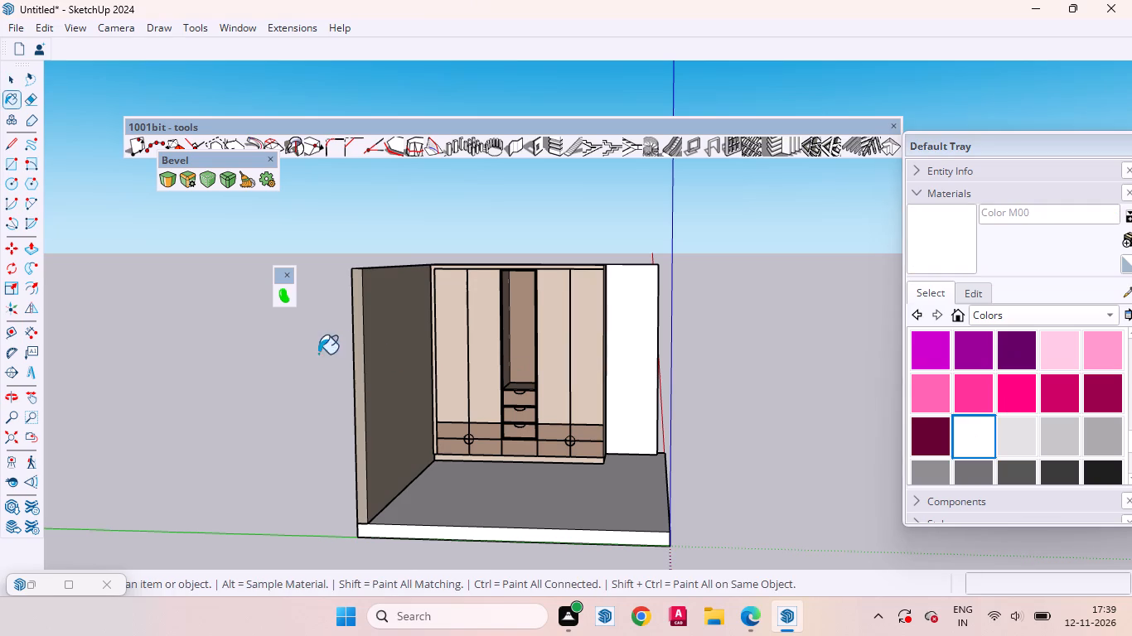
{"action": "left_click", "coordinate": [383, 349]}
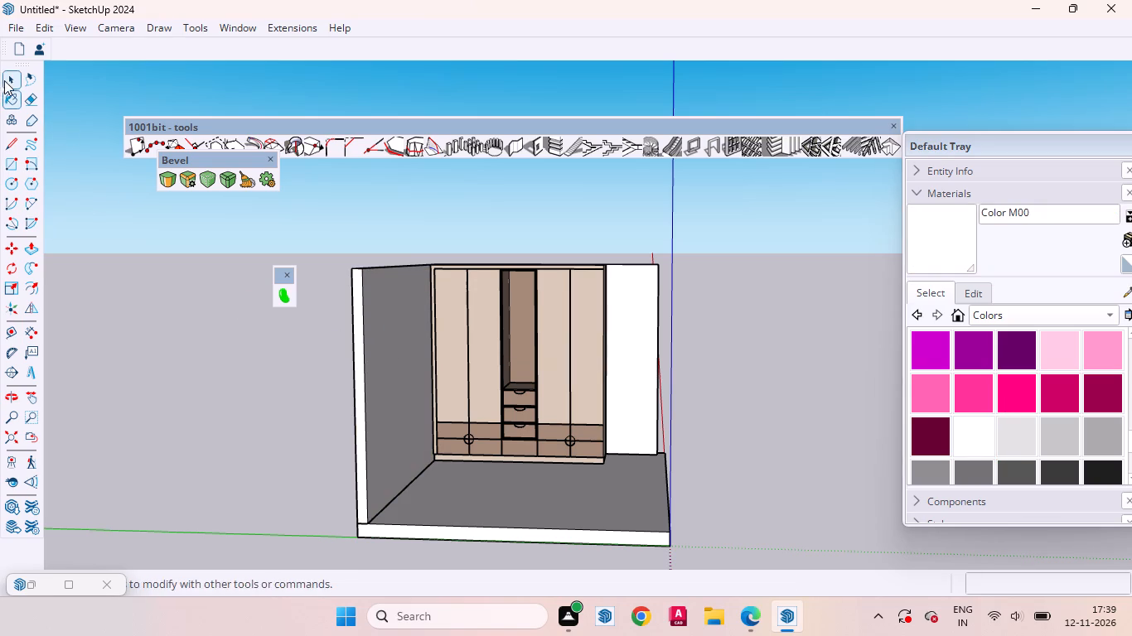
{"action": "left_click", "coordinate": [5, 79]}
{"action": "left_click", "coordinate": [239, 366]}
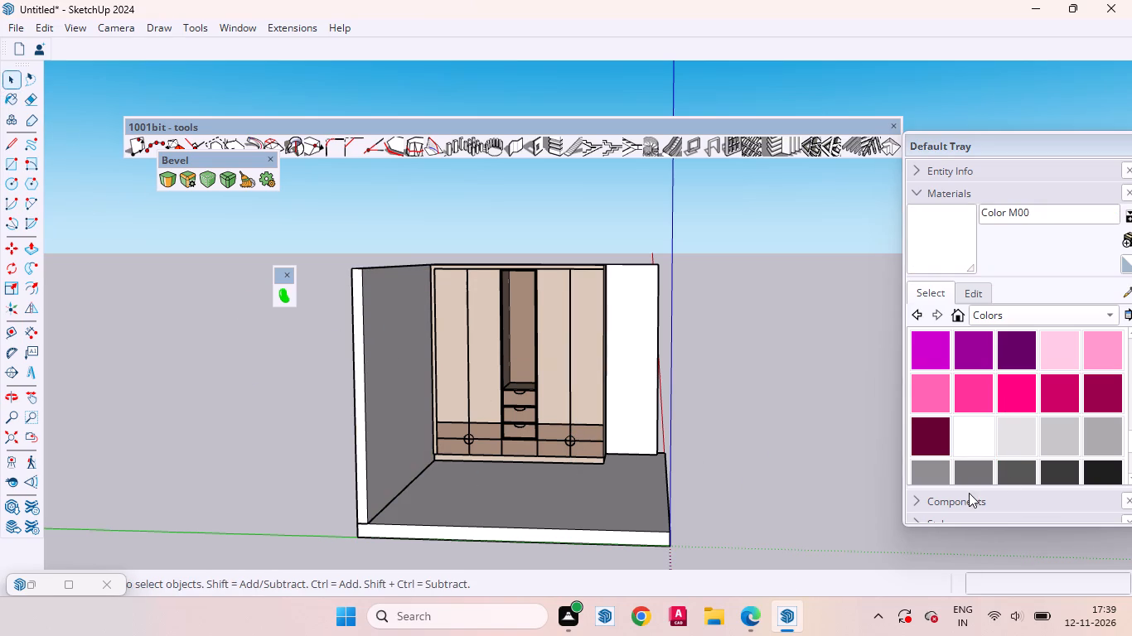
Make the standard view controls available, try the Right view, and switch to the Left view facing the wardrobe's front.
{"action": "scroll", "coordinate": [1034, 502], "scroll_direction": "down", "scroll_amount": 3}
{"action": "scroll", "coordinate": [767, 426], "scroll_direction": "down", "scroll_amount": 4}
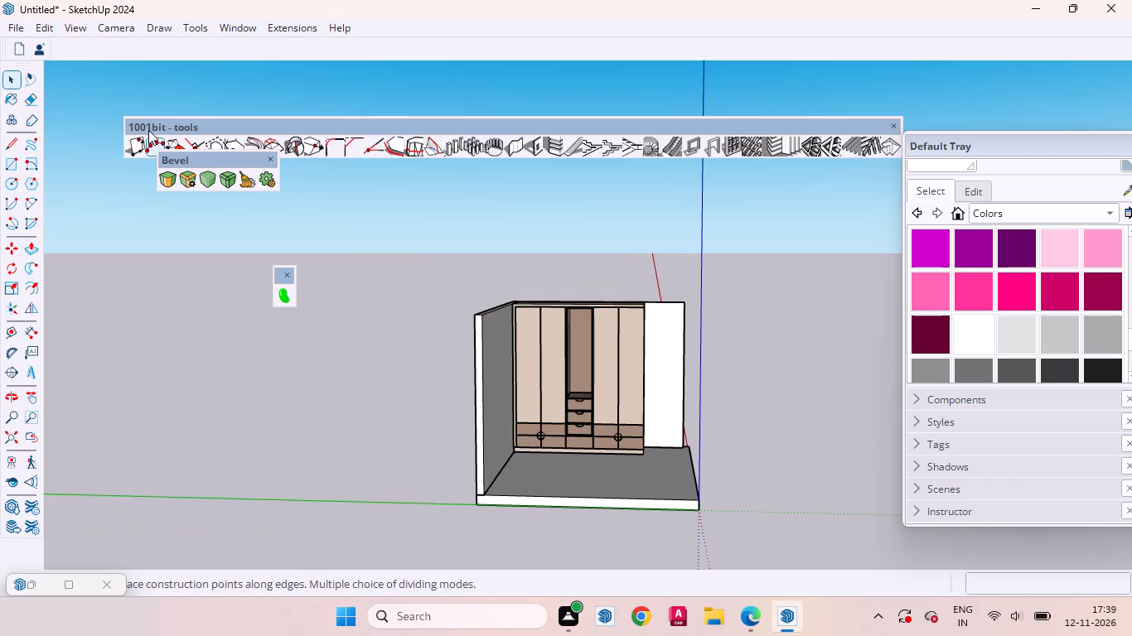
{"action": "scroll", "coordinate": [649, 354], "scroll_direction": "up", "scroll_amount": 2}
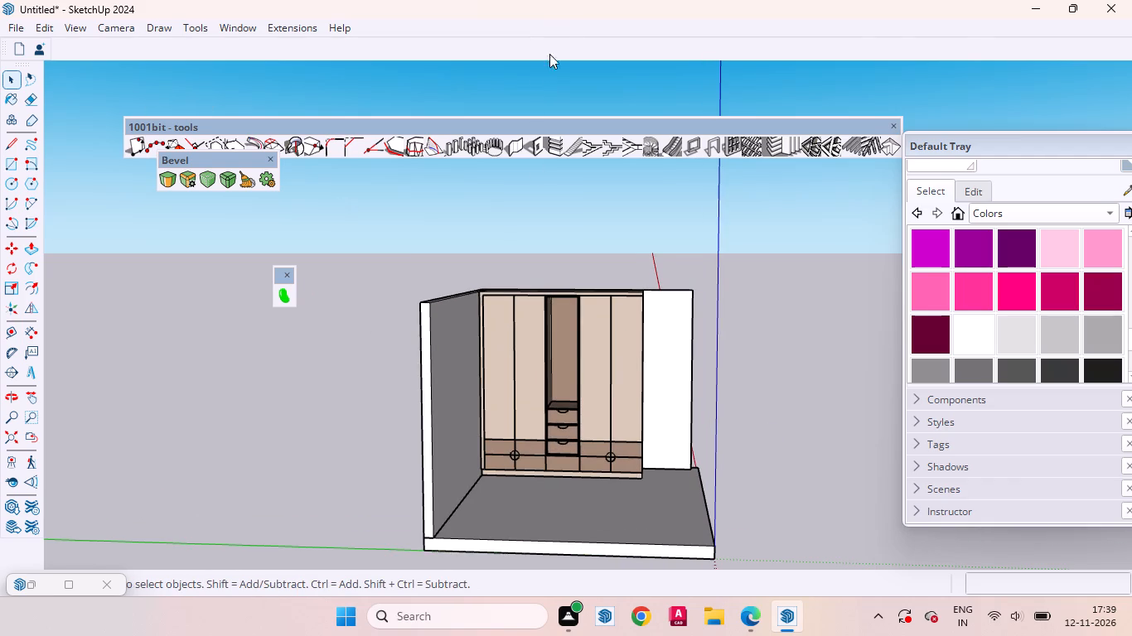
{"action": "right_click", "coordinate": [556, 23]}
{"action": "left_click", "coordinate": [800, 55]}
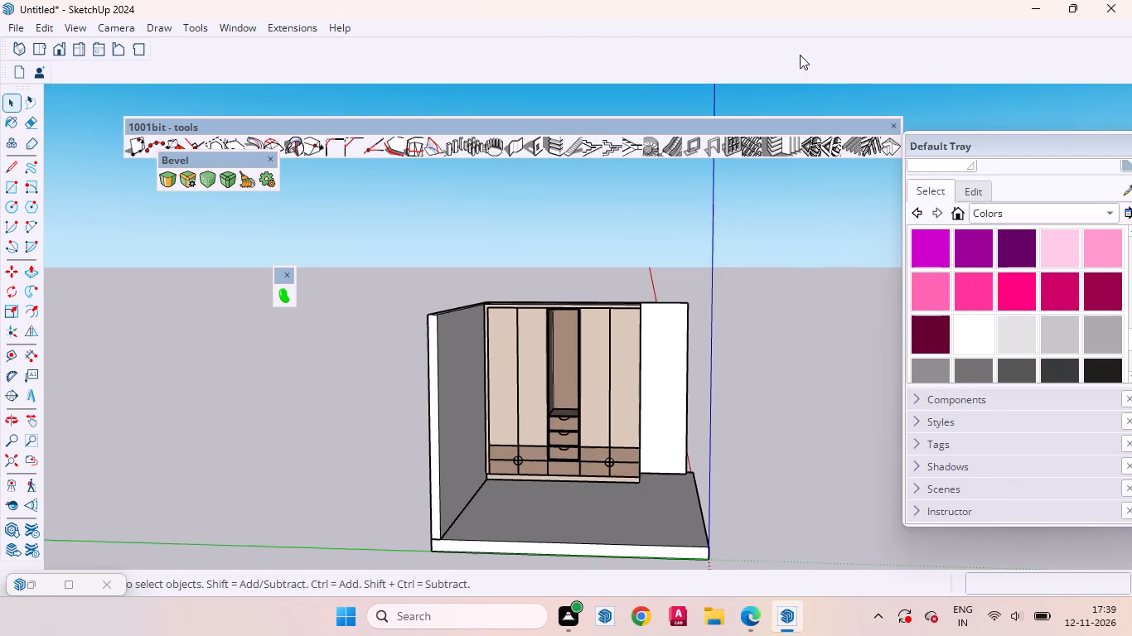
{"action": "left_click", "coordinate": [71, 48]}
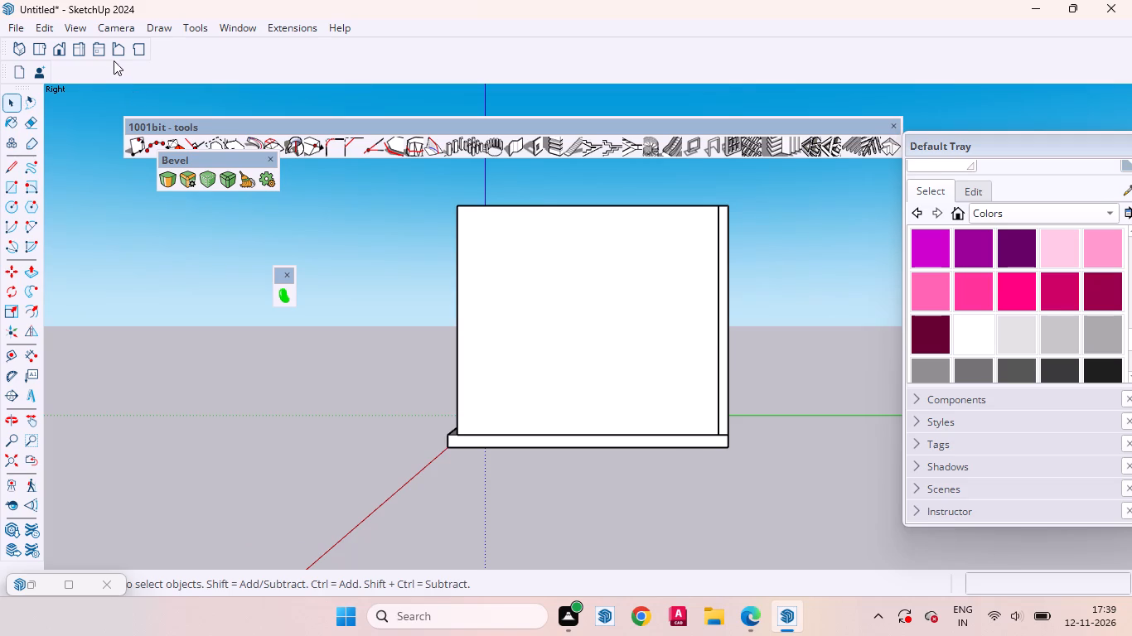
{"action": "left_click", "coordinate": [100, 53]}
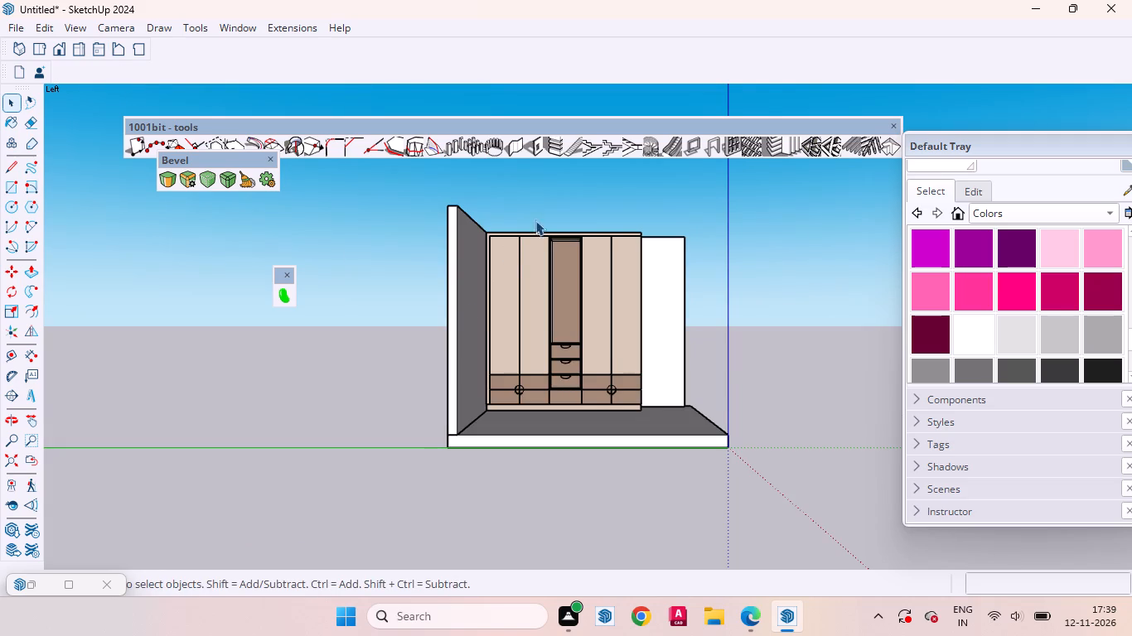
Tilt the view slightly downward and use Position Camera to place the viewpoint on the floor in front of the wardrobe.
{"action": "scroll", "coordinate": [544, 198], "scroll_direction": "up", "scroll_amount": 2}
{"action": "scroll", "coordinate": [544, 197], "scroll_direction": "down", "scroll_amount": 2}
{"action": "middle_click_drag", "start_coordinate": [544, 201], "coordinate": [544, 271]}
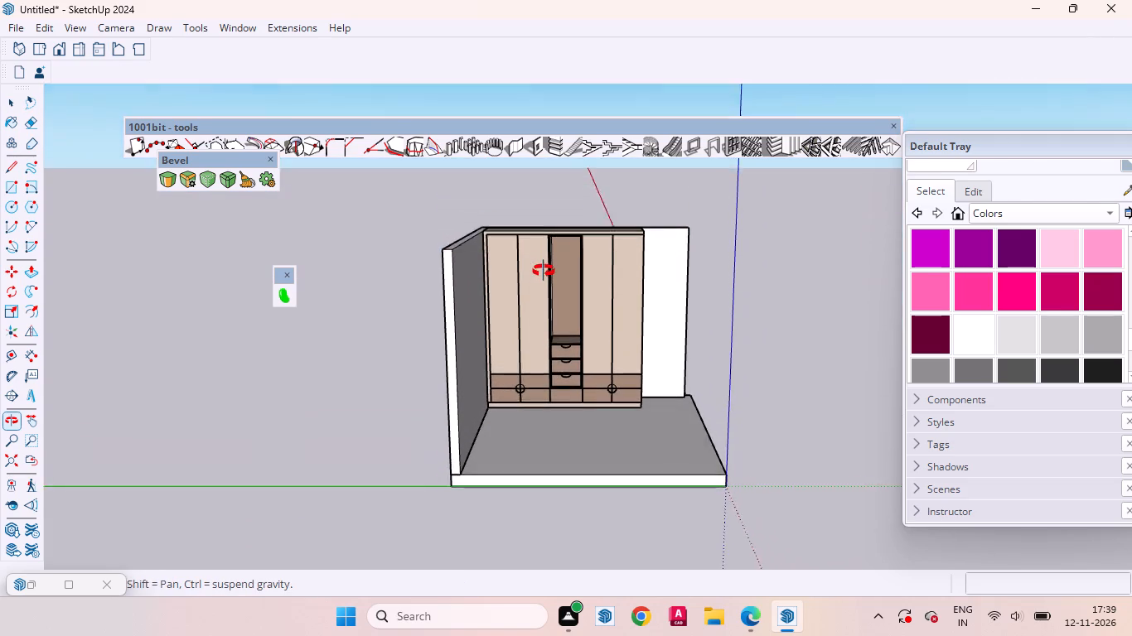
{"action": "middle_click_drag", "start_coordinate": [544, 271], "coordinate": [544, 288]}
{"action": "left_click", "coordinate": [11, 478]}
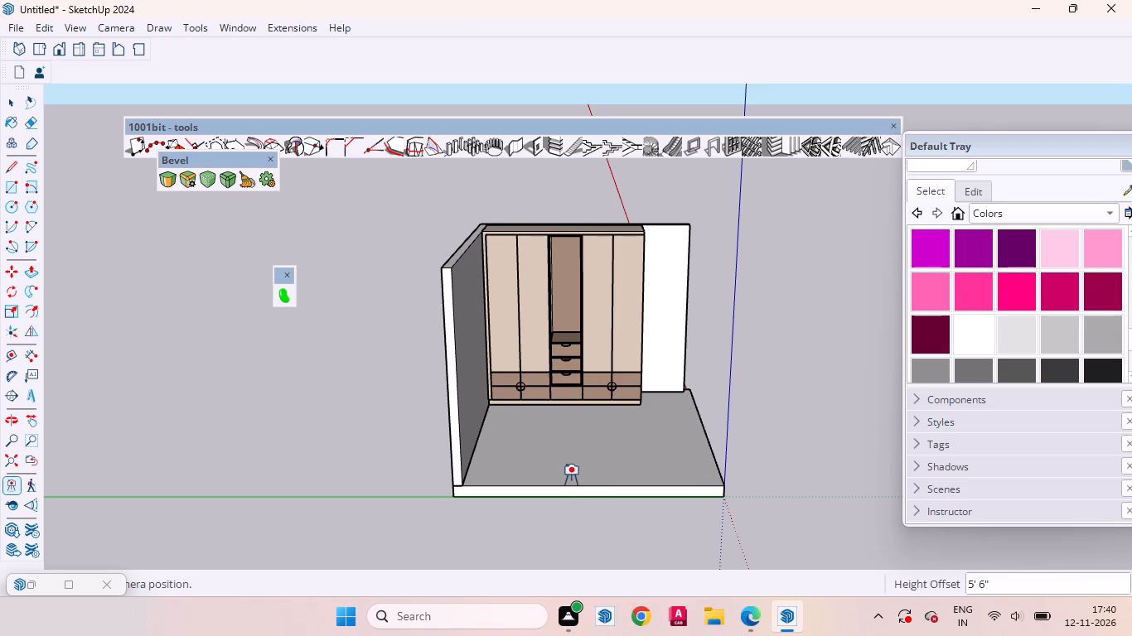
{"action": "left_click_drag", "start_coordinate": [564, 482], "coordinate": [564, 463]}
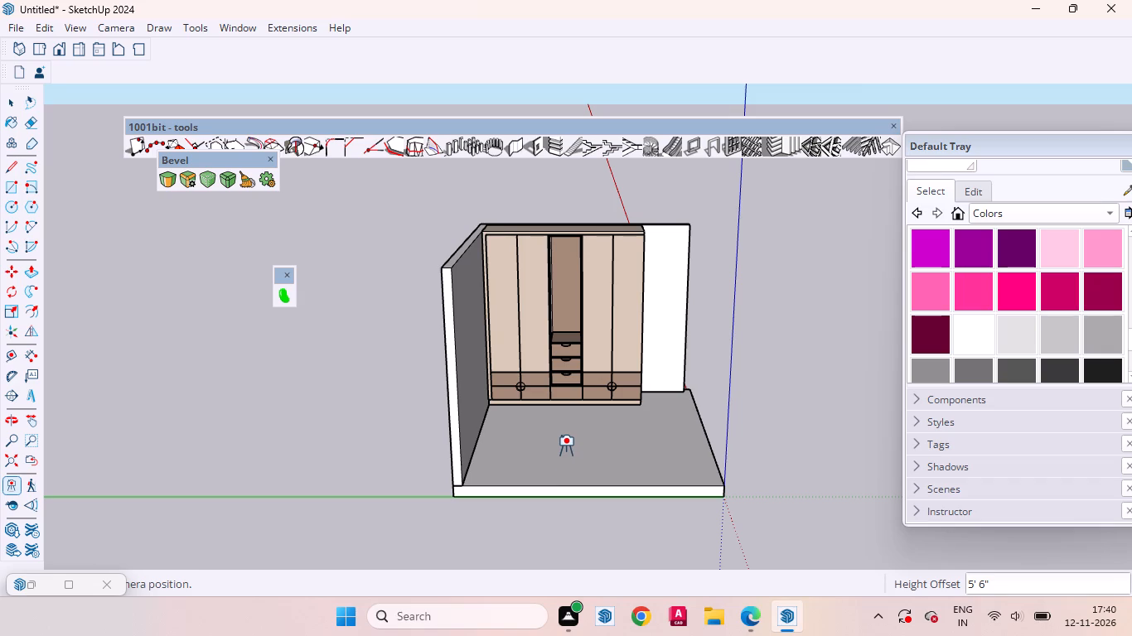
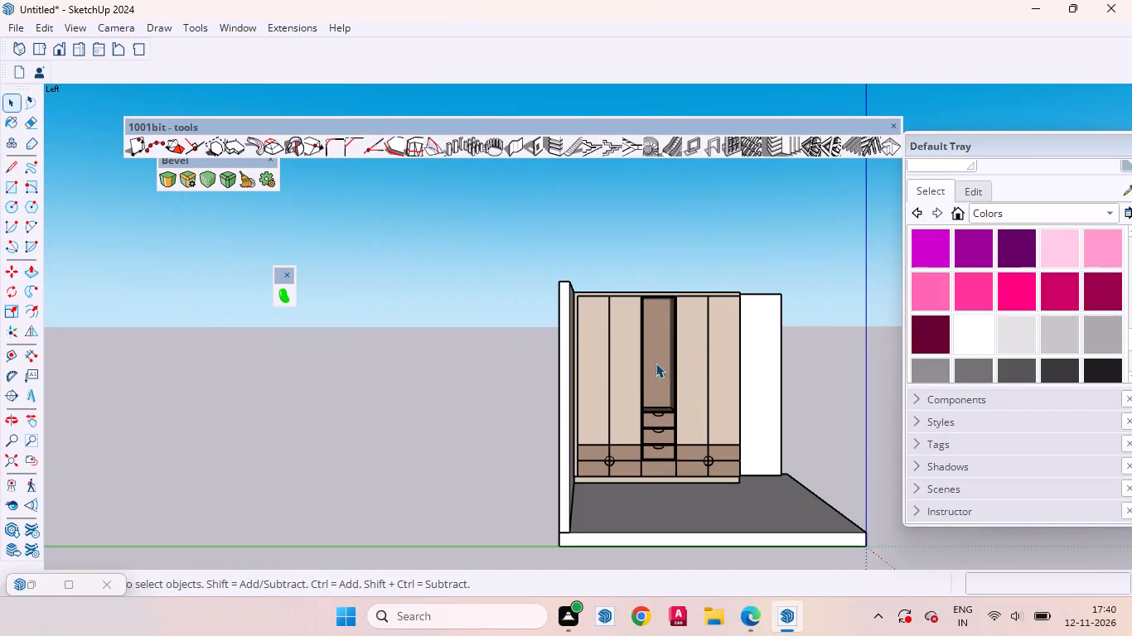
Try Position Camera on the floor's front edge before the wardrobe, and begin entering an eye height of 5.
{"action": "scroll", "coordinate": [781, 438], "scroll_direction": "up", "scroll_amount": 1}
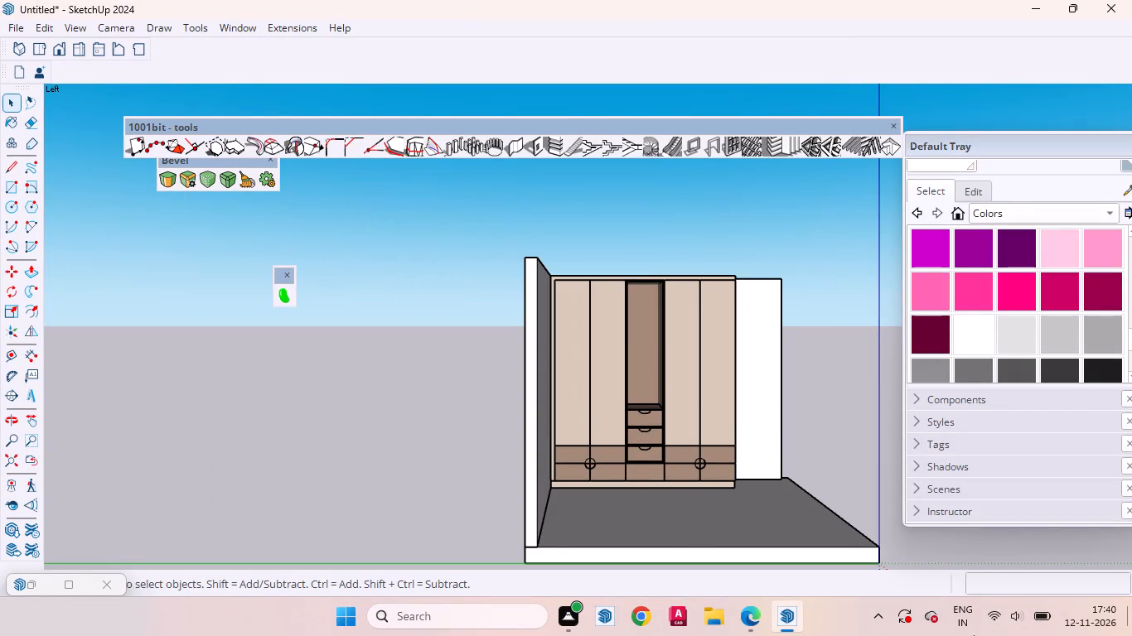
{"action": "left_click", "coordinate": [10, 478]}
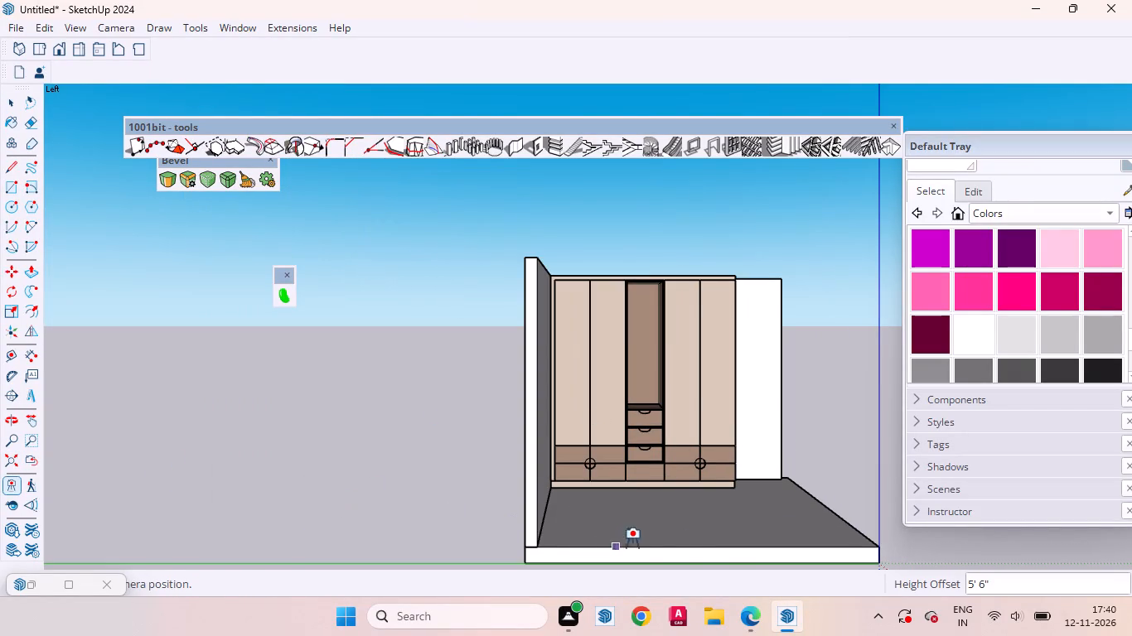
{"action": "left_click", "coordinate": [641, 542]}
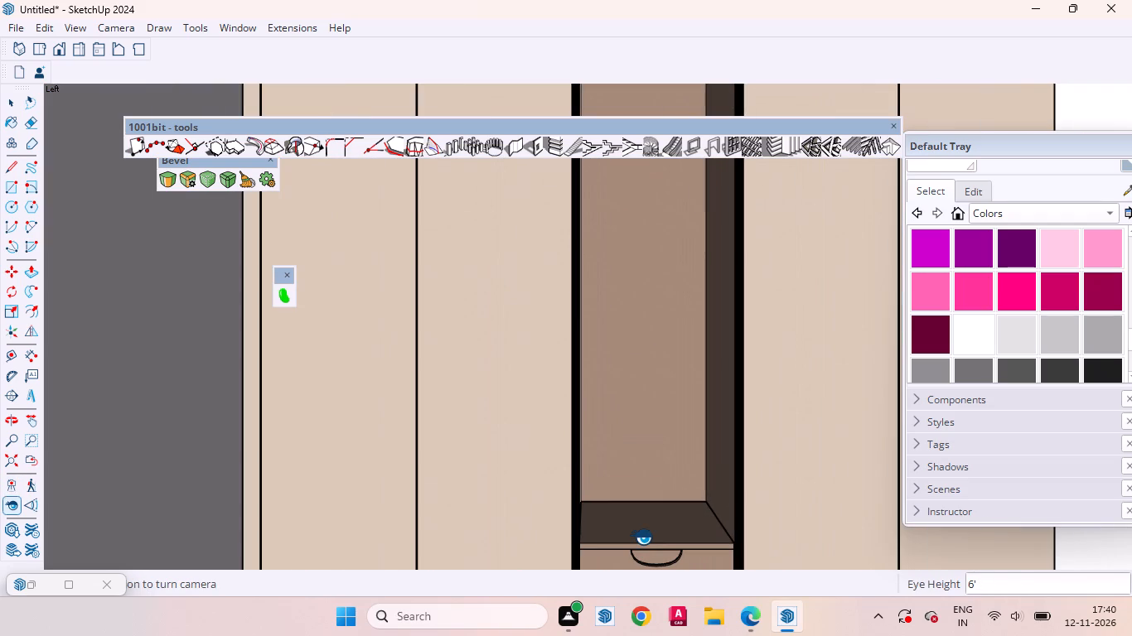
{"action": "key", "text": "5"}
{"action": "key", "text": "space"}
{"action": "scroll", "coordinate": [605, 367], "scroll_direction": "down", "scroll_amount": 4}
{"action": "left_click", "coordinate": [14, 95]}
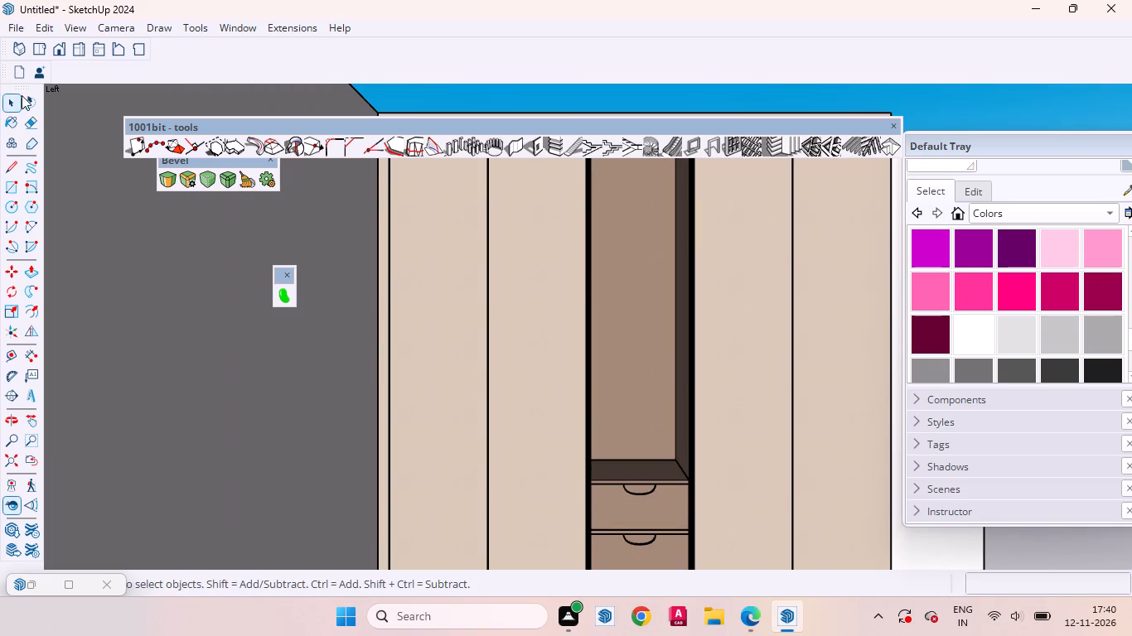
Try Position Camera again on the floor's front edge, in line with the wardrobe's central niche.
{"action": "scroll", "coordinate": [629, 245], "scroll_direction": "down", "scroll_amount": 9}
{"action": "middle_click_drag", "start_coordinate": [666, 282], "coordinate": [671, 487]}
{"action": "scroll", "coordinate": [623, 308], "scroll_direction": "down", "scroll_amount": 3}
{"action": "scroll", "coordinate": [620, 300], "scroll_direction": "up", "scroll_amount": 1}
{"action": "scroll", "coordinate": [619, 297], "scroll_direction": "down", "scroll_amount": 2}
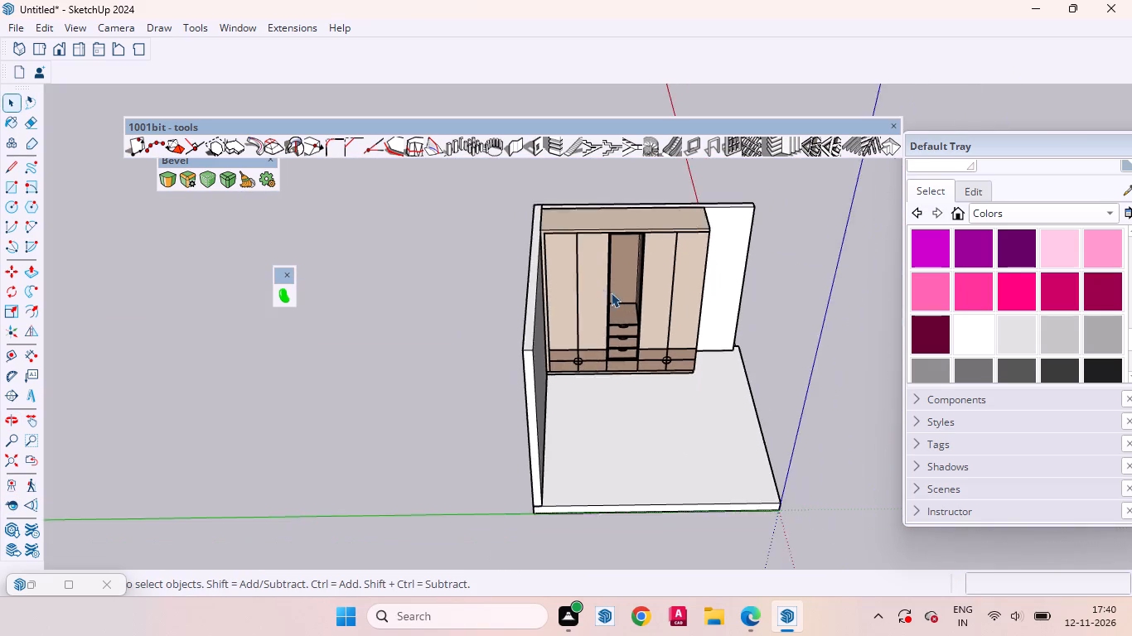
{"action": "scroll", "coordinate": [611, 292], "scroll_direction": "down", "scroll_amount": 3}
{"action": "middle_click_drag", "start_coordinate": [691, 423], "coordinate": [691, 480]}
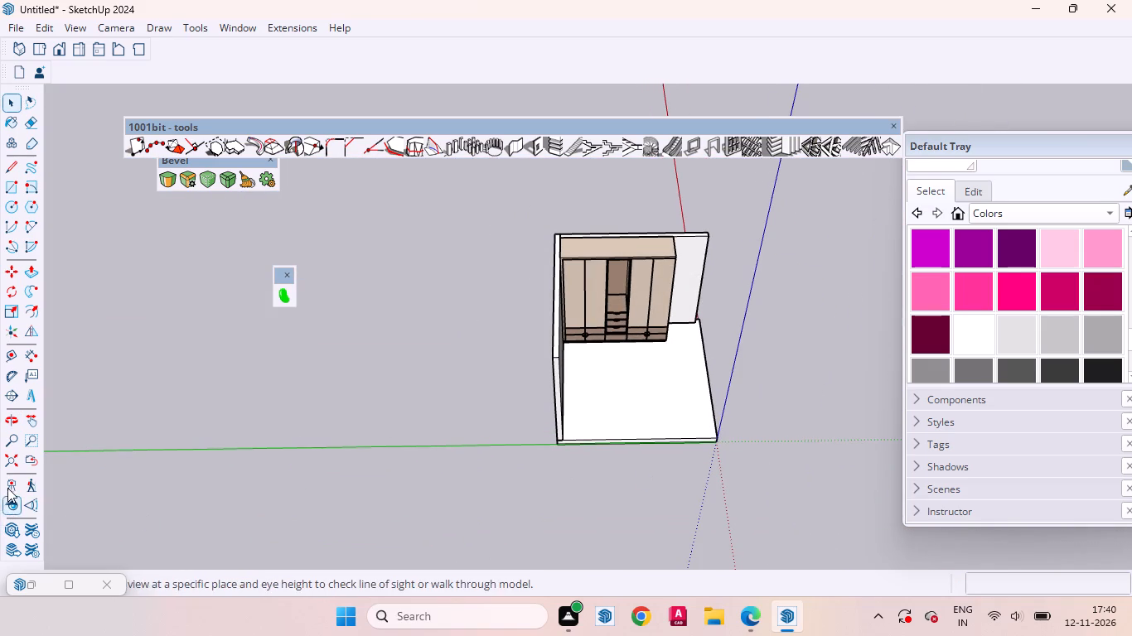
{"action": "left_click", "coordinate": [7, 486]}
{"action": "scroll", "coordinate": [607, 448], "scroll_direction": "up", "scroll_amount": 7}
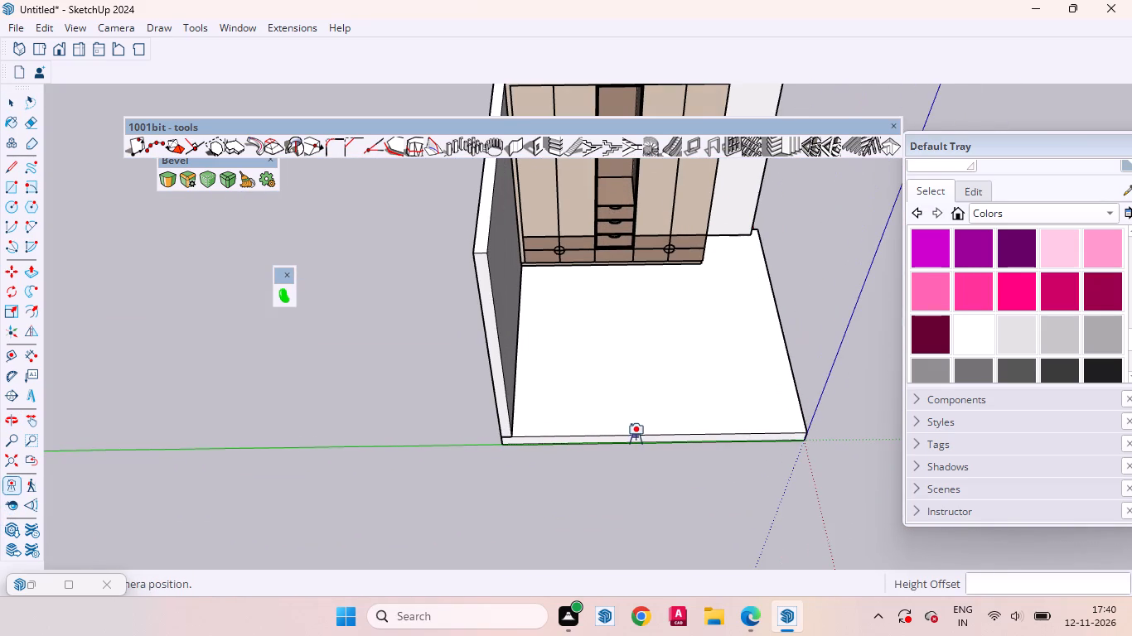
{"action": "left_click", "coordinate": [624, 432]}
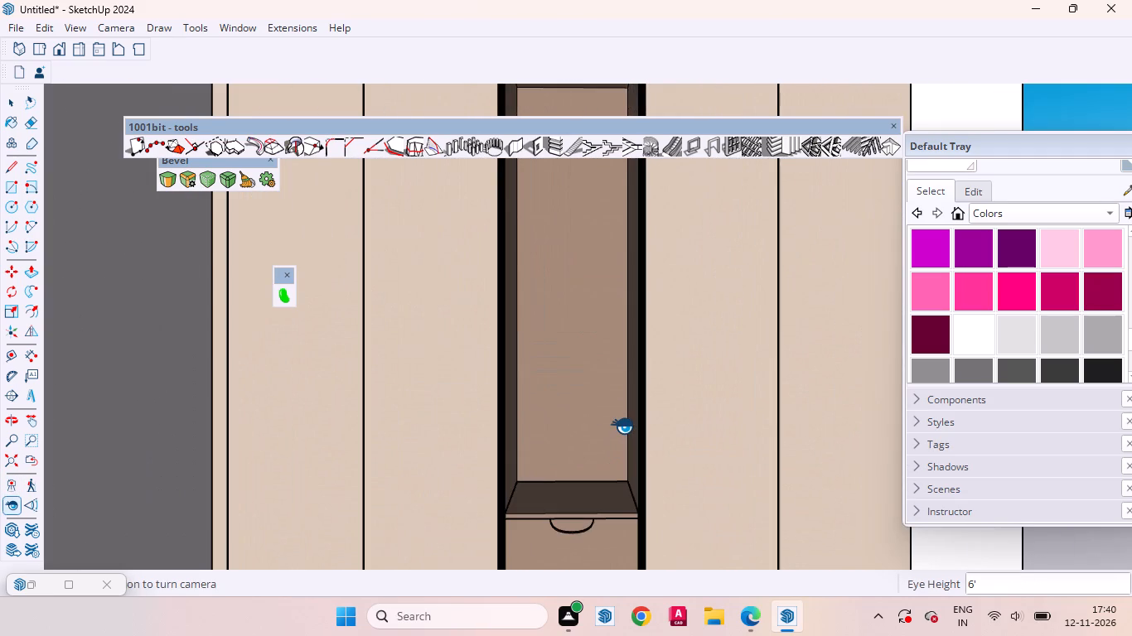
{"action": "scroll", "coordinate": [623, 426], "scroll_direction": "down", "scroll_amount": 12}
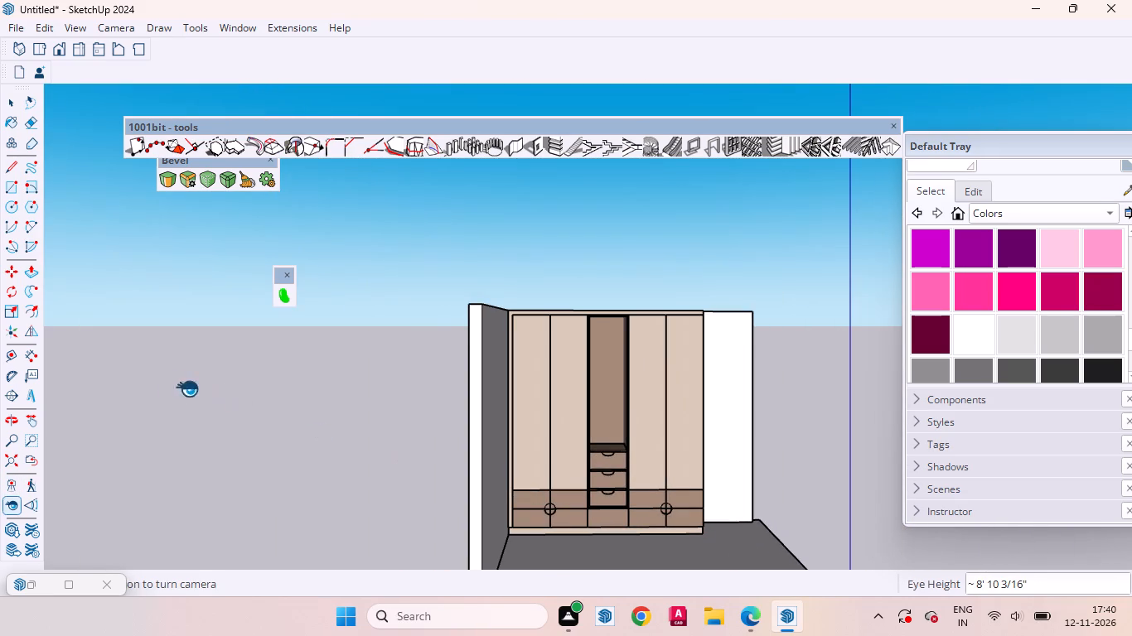
Position the camera on the floor's front edge, centred on the wardrobe front.
{"action": "left_click", "coordinate": [24, 474]}
{"action": "left_click", "coordinate": [8, 485]}
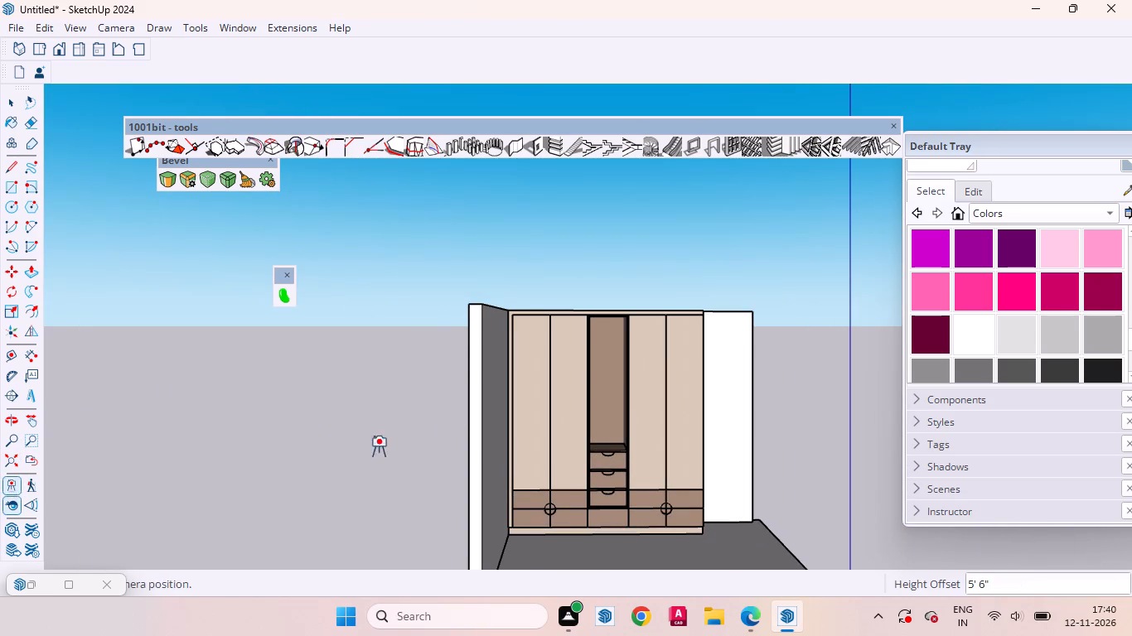
{"action": "scroll", "coordinate": [465, 381], "scroll_direction": "down", "scroll_amount": 6}
{"action": "middle_click_drag", "start_coordinate": [517, 459], "coordinate": [528, 581]}
{"action": "scroll", "coordinate": [578, 539], "scroll_direction": "up", "scroll_amount": 4}
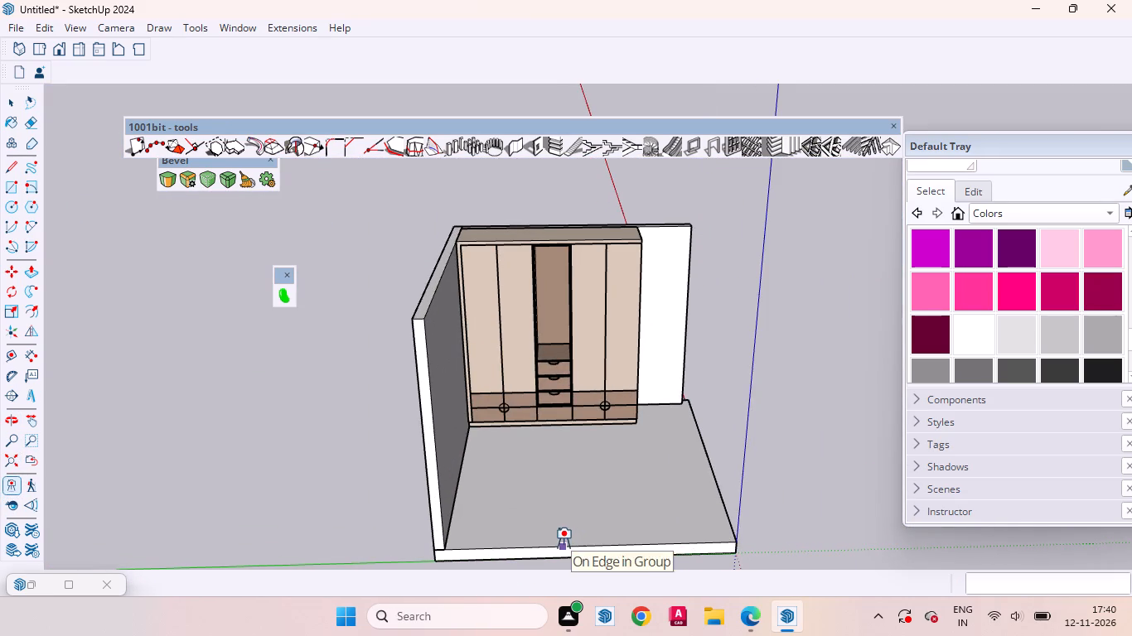
{"action": "left_click", "coordinate": [563, 542]}
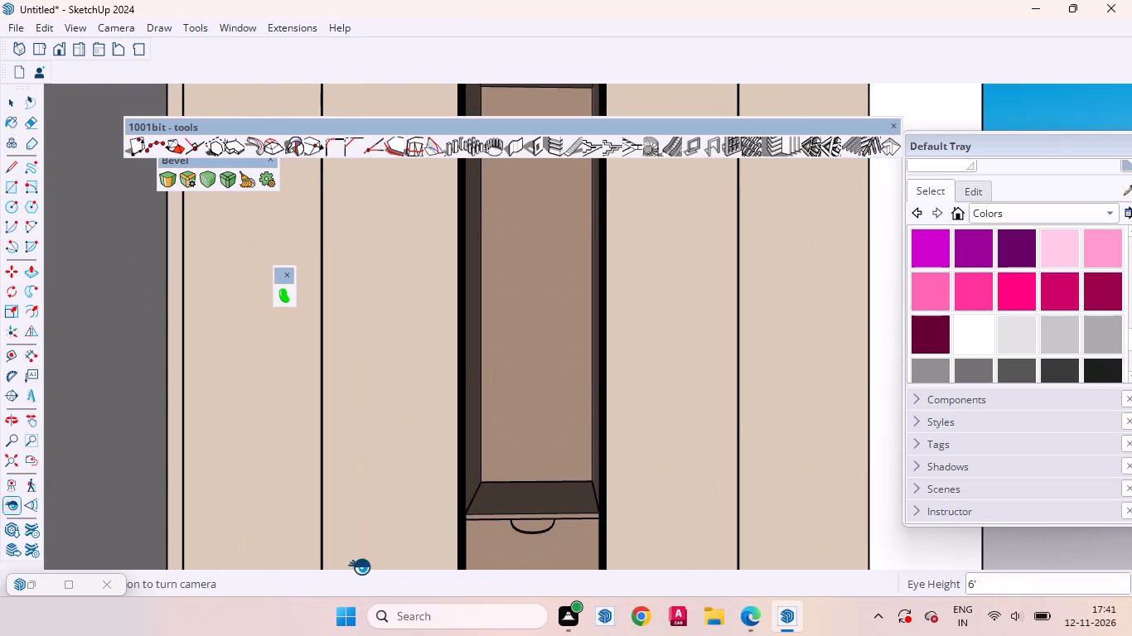
Set the camera's field of view to 50 degrees.
{"action": "left_click", "coordinate": [15, 440]}
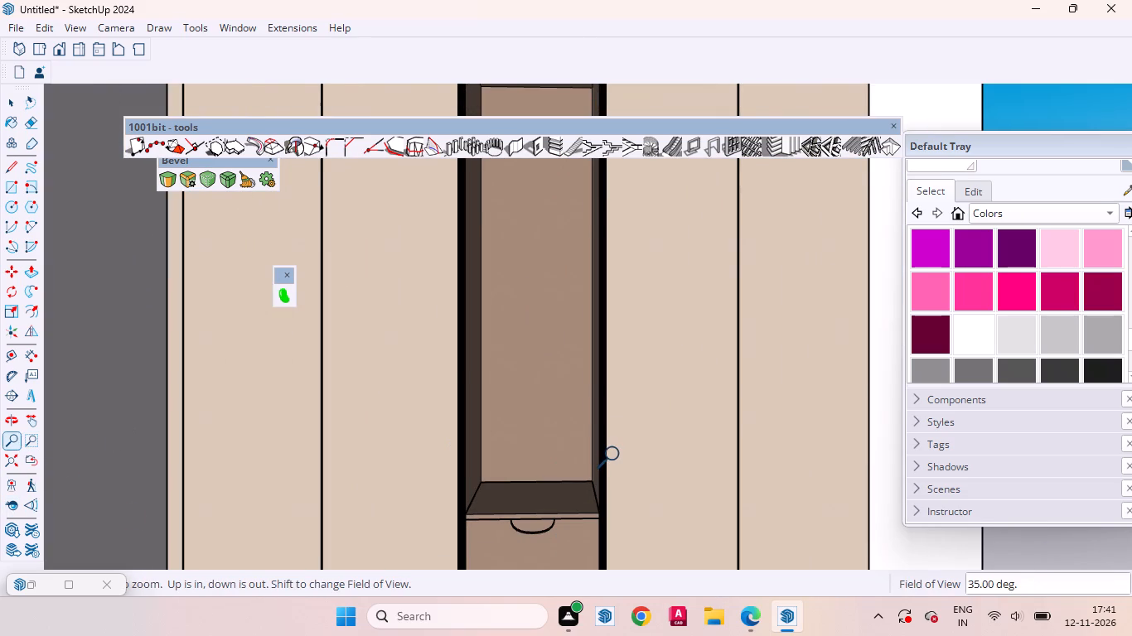
{"action": "key", "text": "5"}
{"action": "key", "text": "0"}
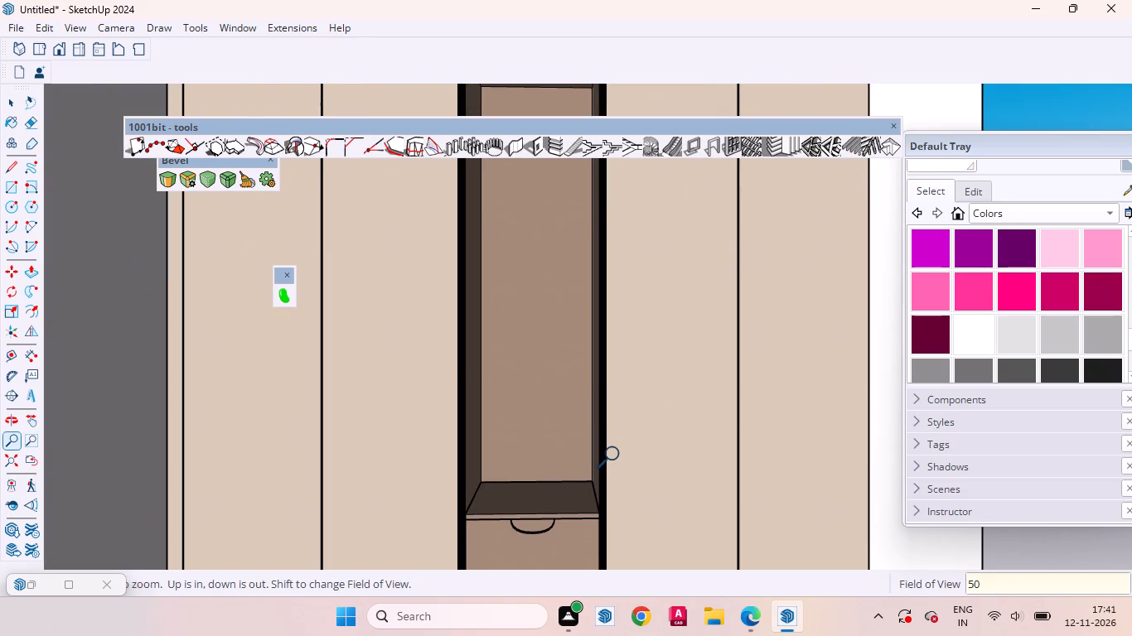
{"action": "key", "text": "Return"}
{"action": "key", "text": "space"}
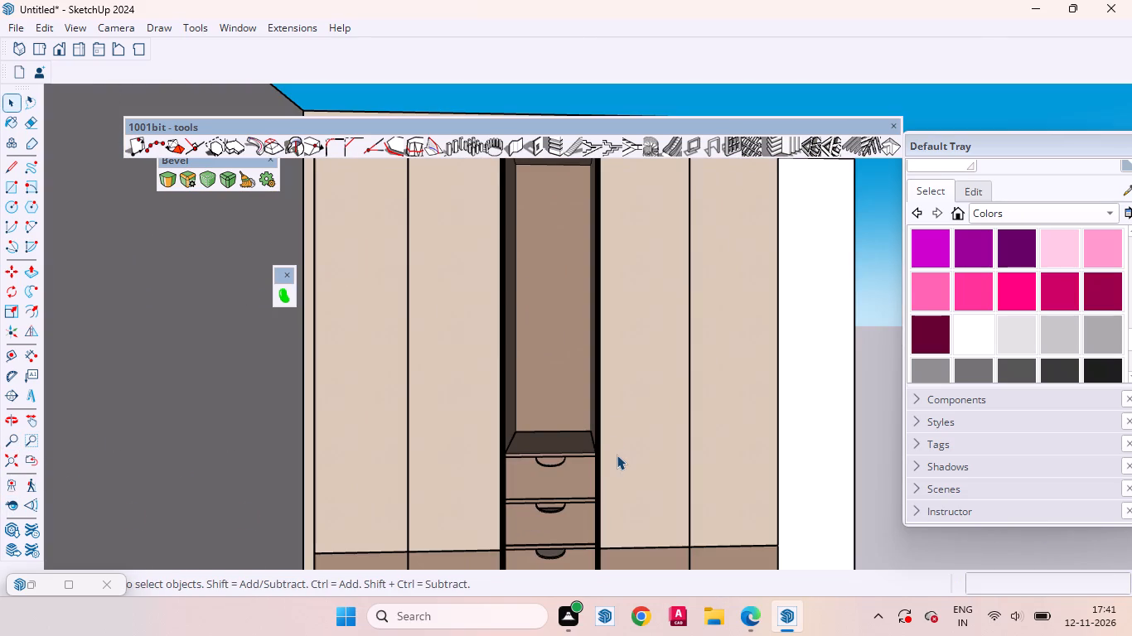
Frame the full wardrobe front from doors to plinth and close the 1001bit toolbar that covers its top.
{"action": "scroll", "coordinate": [672, 355], "scroll_direction": "down", "scroll_amount": 6}
{"action": "middle_click_drag", "start_coordinate": [635, 421], "coordinate": [614, 410]}
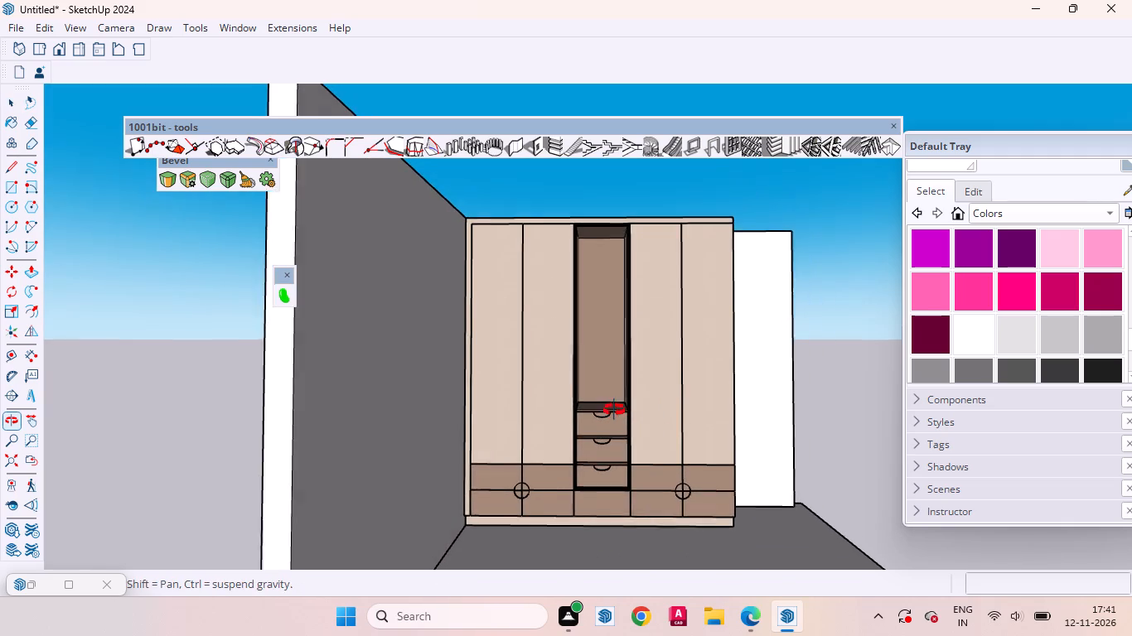
{"action": "middle_click_drag", "start_coordinate": [614, 410], "coordinate": [613, 409]}
{"action": "scroll", "coordinate": [544, 410], "scroll_direction": "up", "scroll_amount": 1}
{"action": "scroll", "coordinate": [713, 412], "scroll_direction": "down", "scroll_amount": 1}
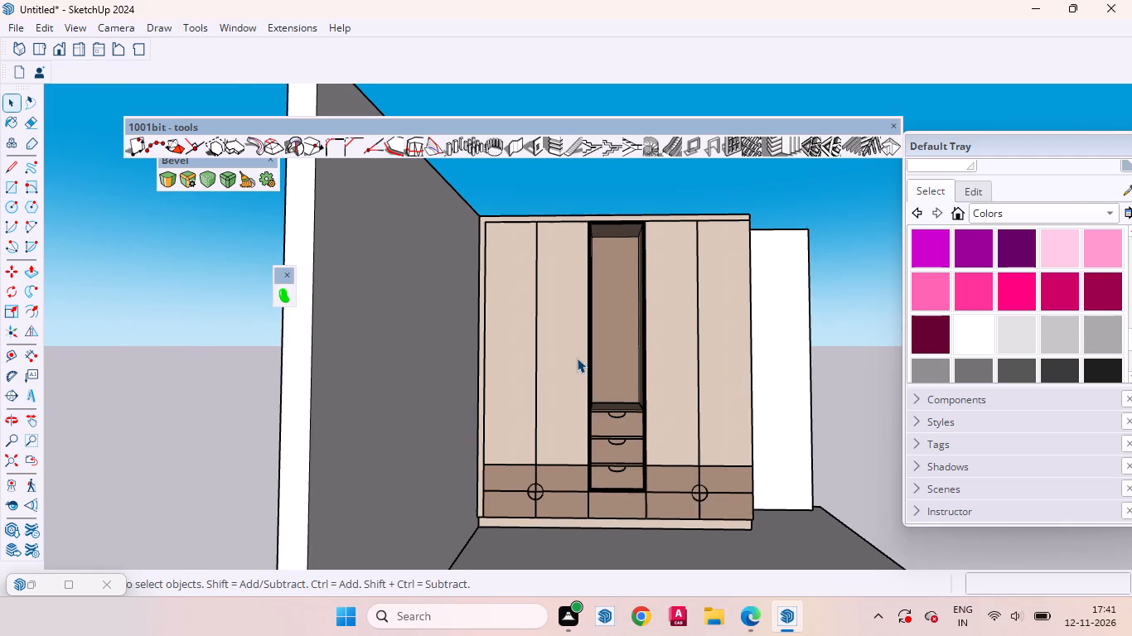
{"action": "scroll", "coordinate": [577, 354], "scroll_direction": "up", "scroll_amount": 2}
{"action": "scroll", "coordinate": [602, 324], "scroll_direction": "down", "scroll_amount": 2}
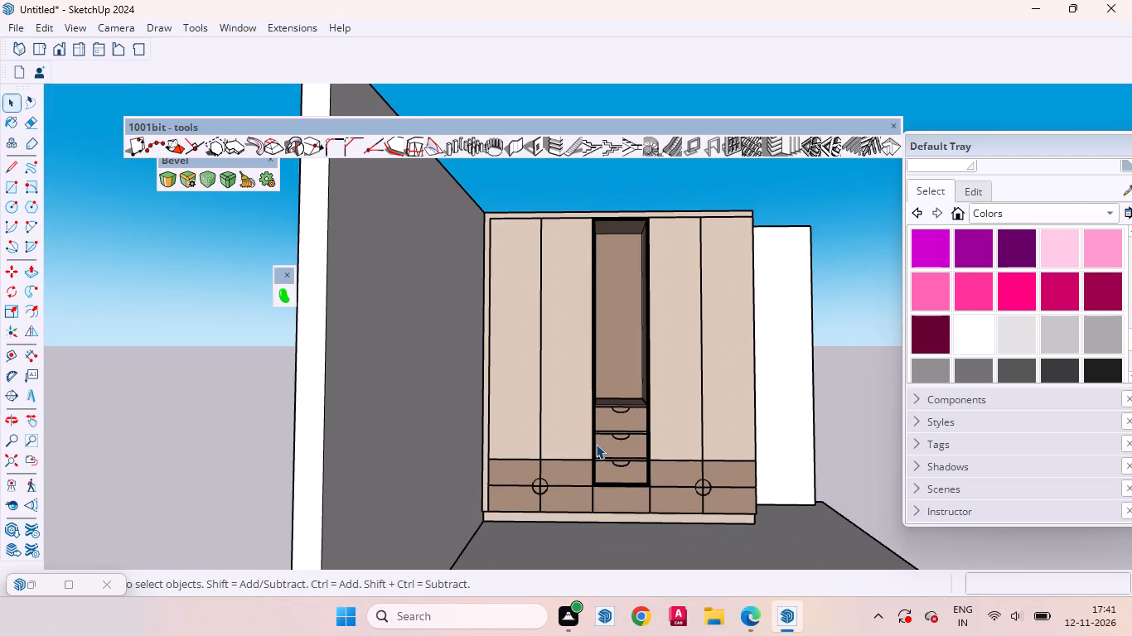
{"action": "scroll", "coordinate": [596, 444], "scroll_direction": "up", "scroll_amount": 3}
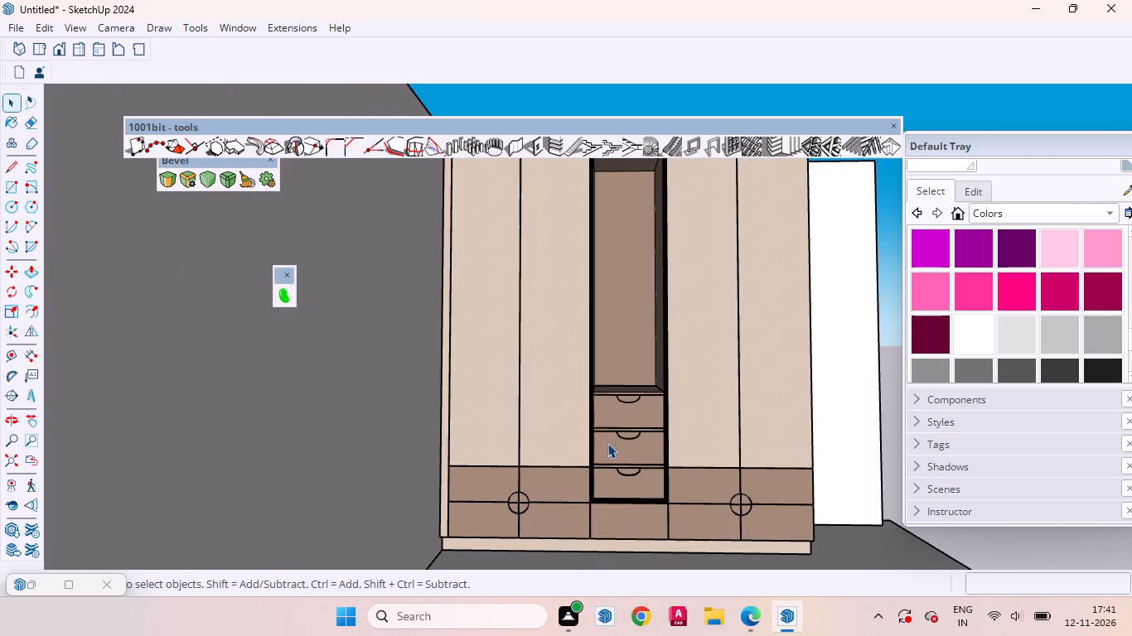
{"action": "left_click", "coordinate": [896, 126]}
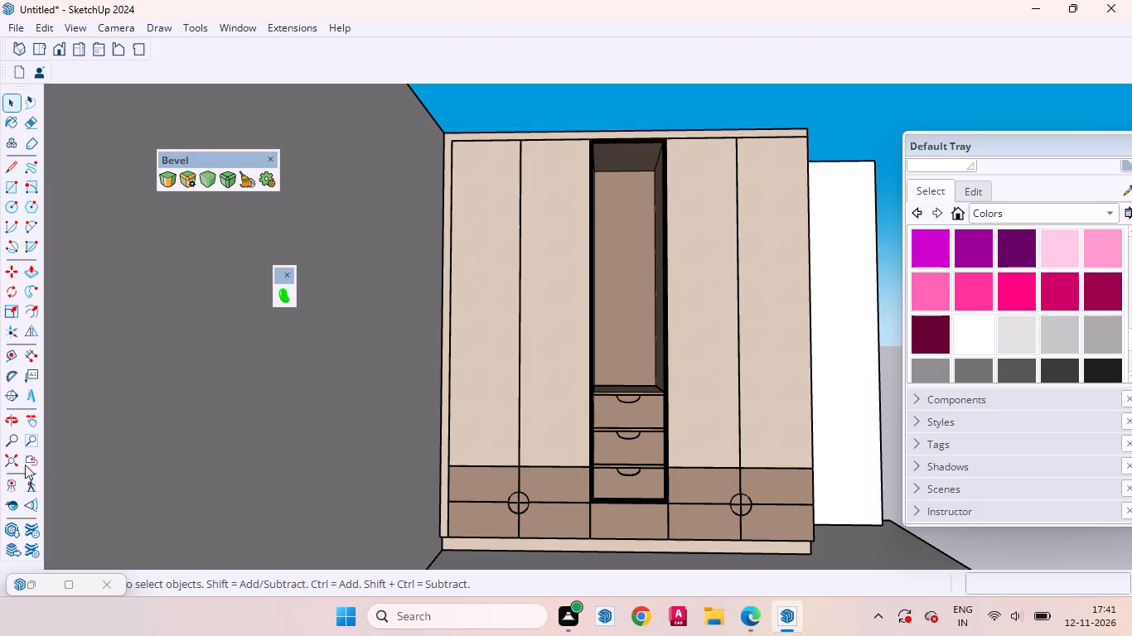
Set the camera's eye height to 5'.
{"action": "left_click", "coordinate": [17, 496]}
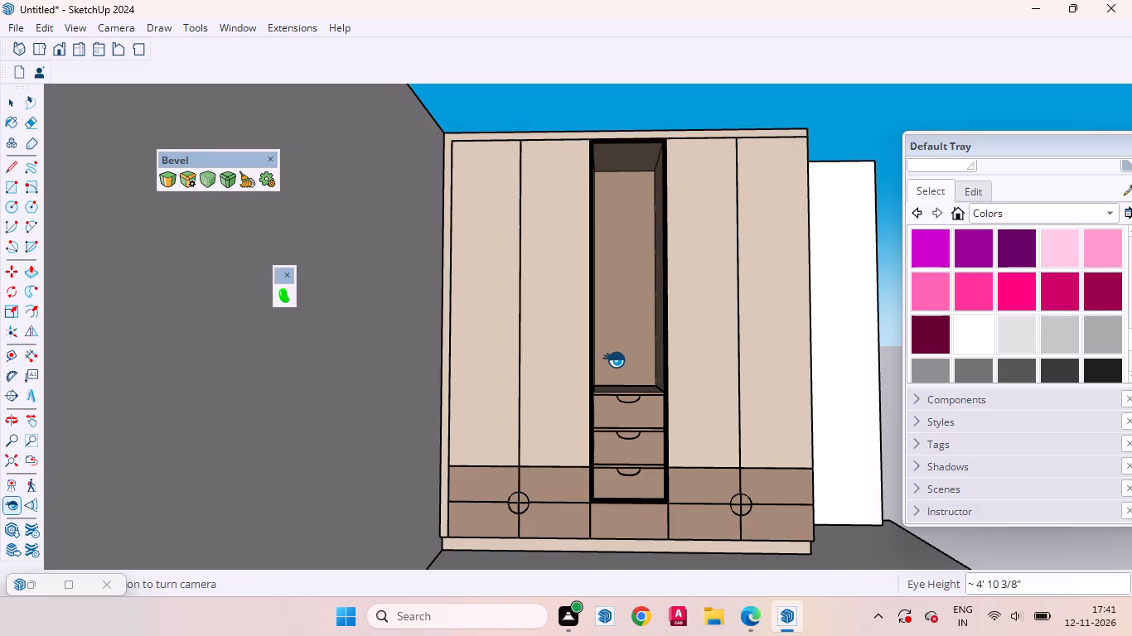
{"action": "type", "text": "5'"}
{"action": "key", "text": "Return"}
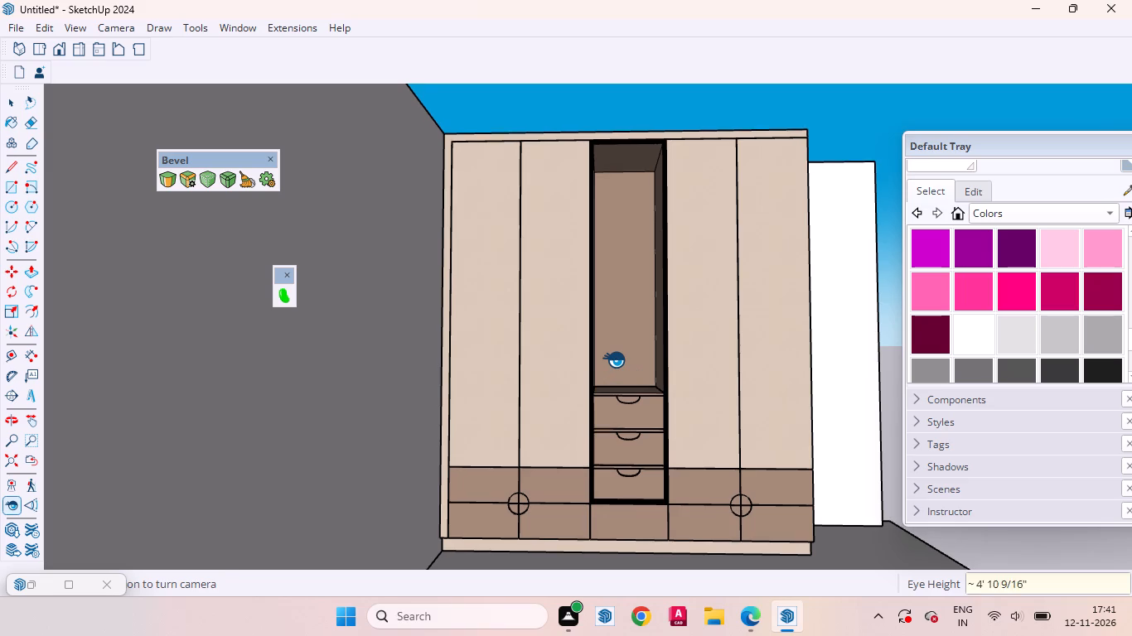
{"action": "key", "text": "space"}
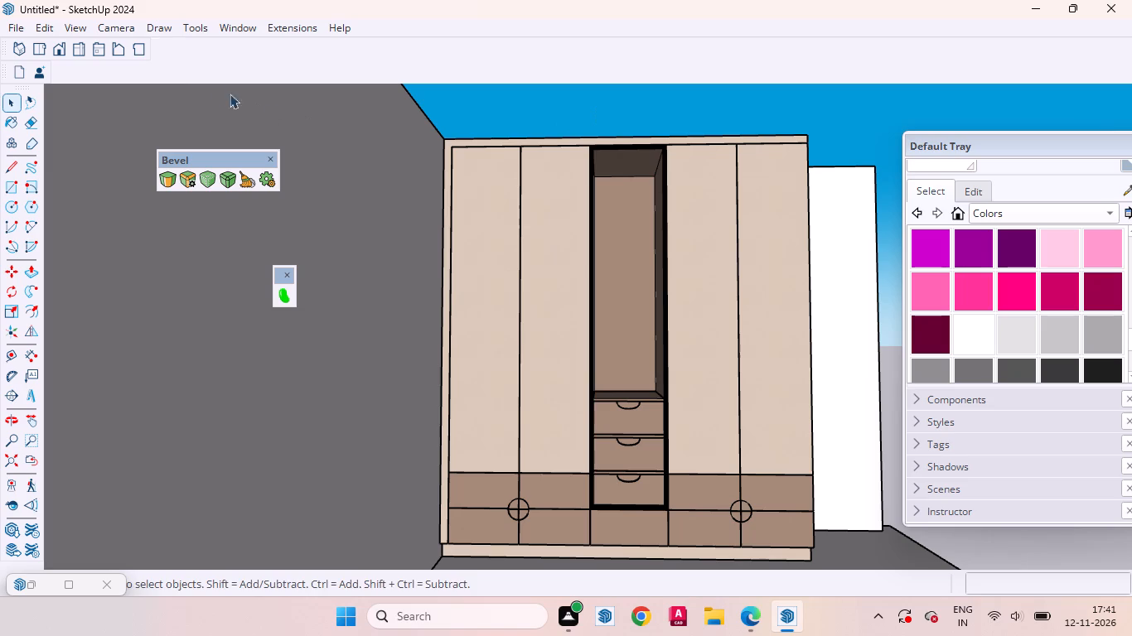
Add a scene that saves the current frontal view of the wardrobe.
{"action": "left_click", "coordinate": [65, 26]}
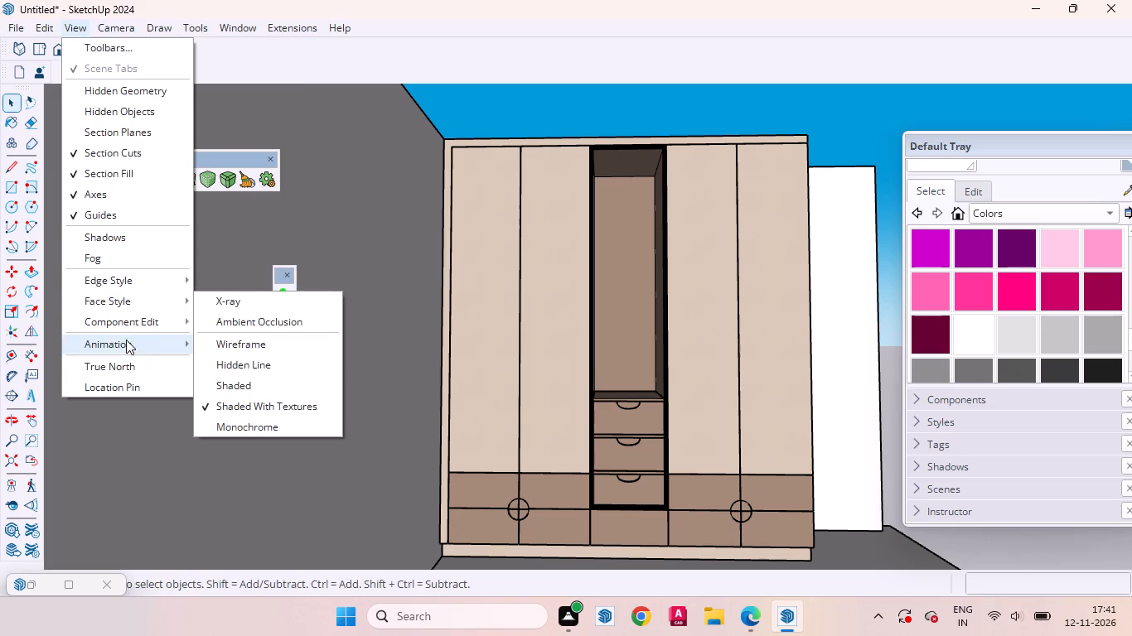
{"action": "left_click", "coordinate": [230, 352]}
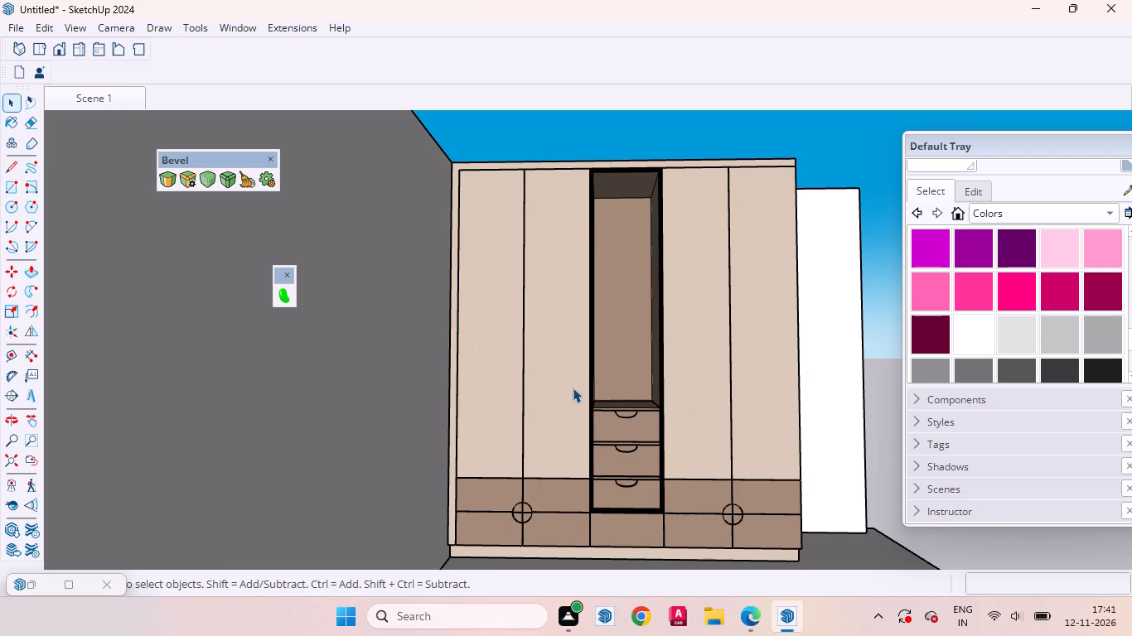
Straighten the frontal view of the wardrobe slightly and update Scene 1 with it.
{"action": "middle_click_drag", "start_coordinate": [583, 388], "coordinate": [589, 397]}
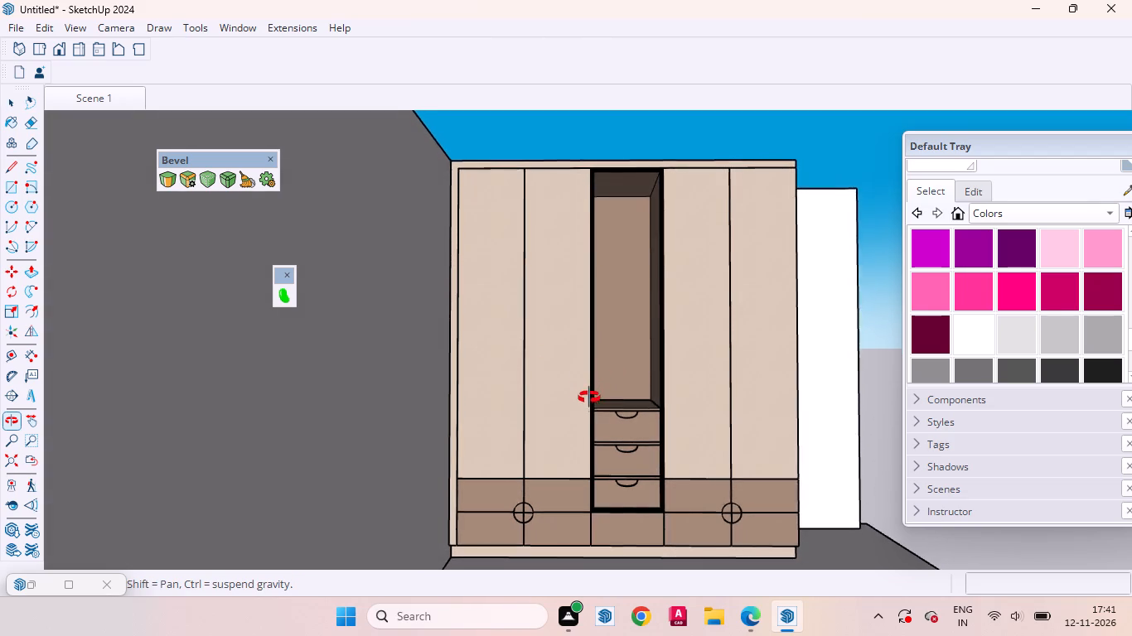
{"action": "middle_click_drag", "start_coordinate": [589, 397], "coordinate": [588, 417]}
{"action": "scroll", "coordinate": [584, 410], "scroll_direction": "up", "scroll_amount": 1}
{"action": "left_click", "coordinate": [133, 104]}
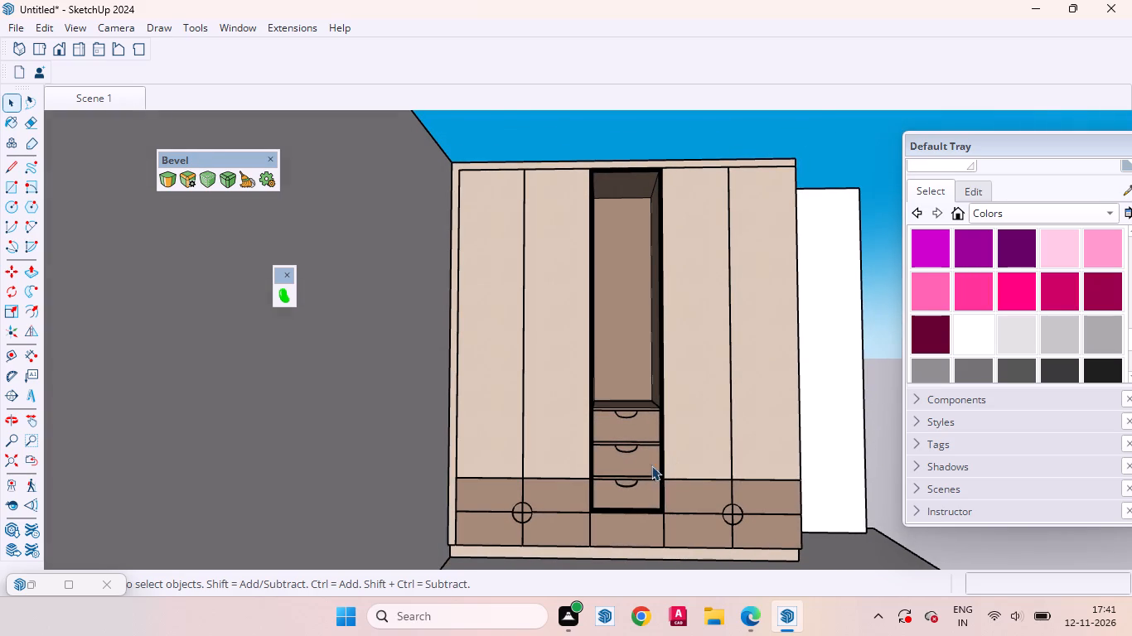
{"action": "middle_click_drag", "start_coordinate": [607, 479], "coordinate": [619, 487]}
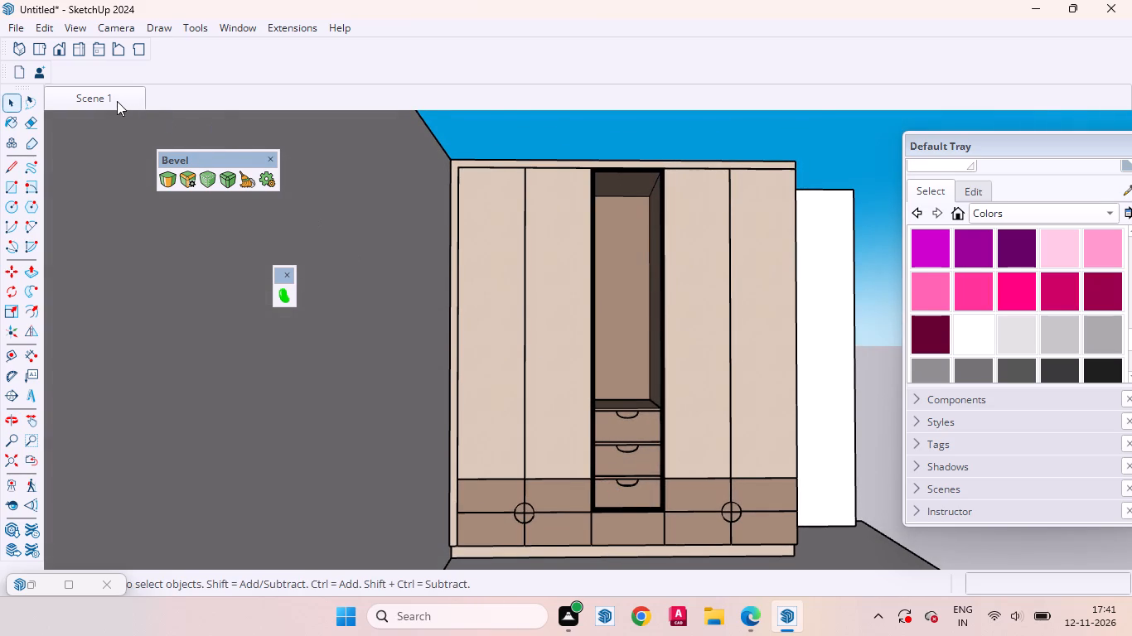
{"action": "right_click", "coordinate": [117, 101]}
{"action": "left_click", "coordinate": [157, 182]}
Check the saved camera by orbiting away to an overview of the room and recalling Scene 1.
{"action": "middle_click_drag", "start_coordinate": [727, 230], "coordinate": [437, 435]}
{"action": "scroll", "coordinate": [580, 344], "scroll_direction": "down", "scroll_amount": 7}
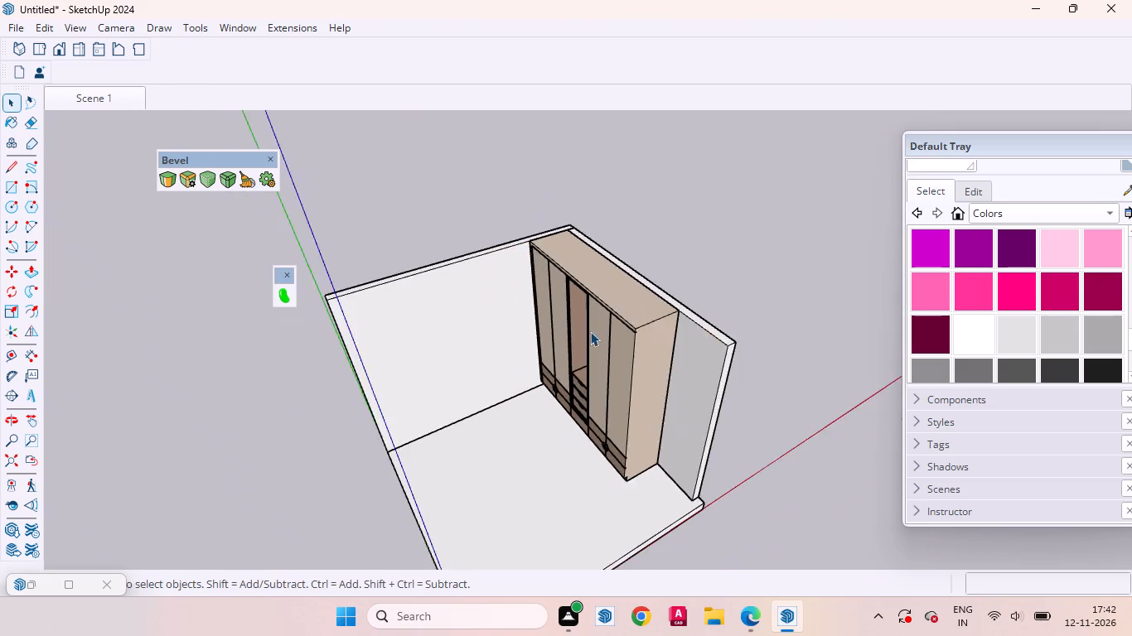
{"action": "scroll", "coordinate": [590, 331], "scroll_direction": "down", "scroll_amount": 5}
{"action": "left_click", "coordinate": [703, 434]}
{"action": "left_click", "coordinate": [111, 94]}
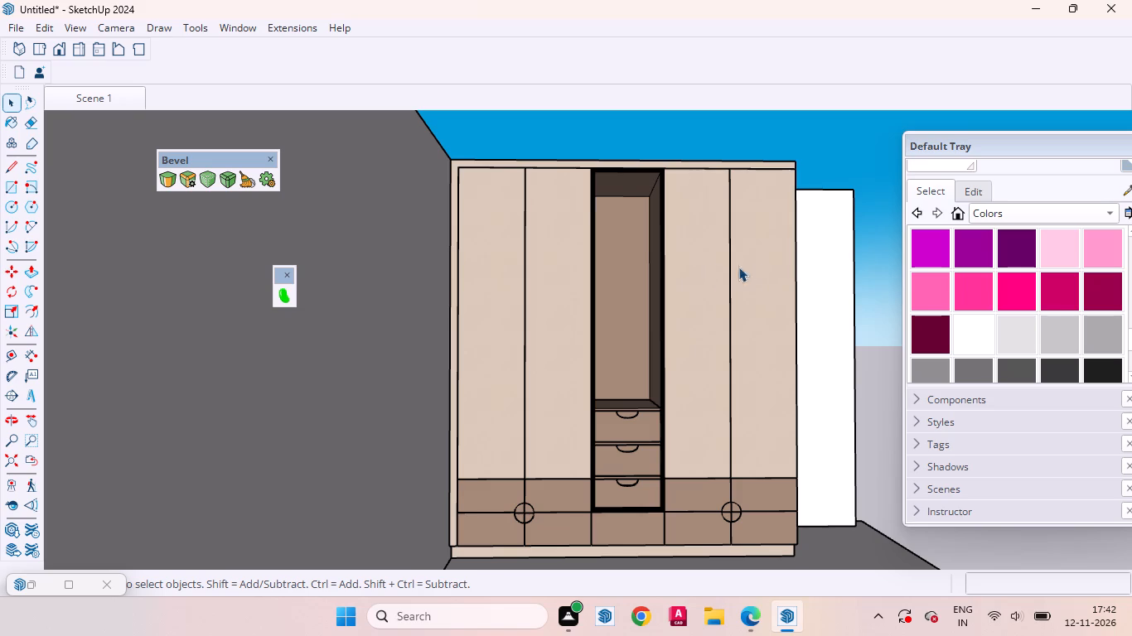
Open the wardrobe group for editing and pull the tall door face at its exposed end out by 18 mm.
{"action": "scroll", "coordinate": [654, 298], "scroll_direction": "down", "scroll_amount": 3}
{"action": "middle_click_drag", "start_coordinate": [811, 323], "coordinate": [439, 436]}
{"action": "scroll", "coordinate": [670, 402], "scroll_direction": "down", "scroll_amount": 3}
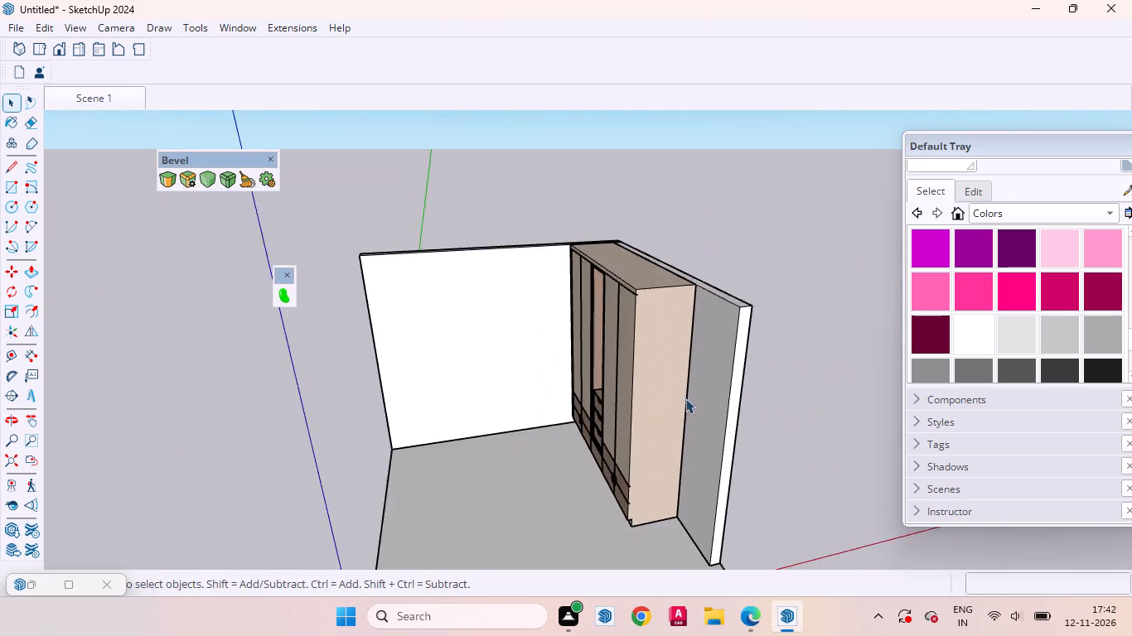
{"action": "scroll", "coordinate": [685, 398], "scroll_direction": "down", "scroll_amount": 5}
{"action": "scroll", "coordinate": [651, 329], "scroll_direction": "up", "scroll_amount": 16}
{"action": "left_click", "coordinate": [641, 341]}
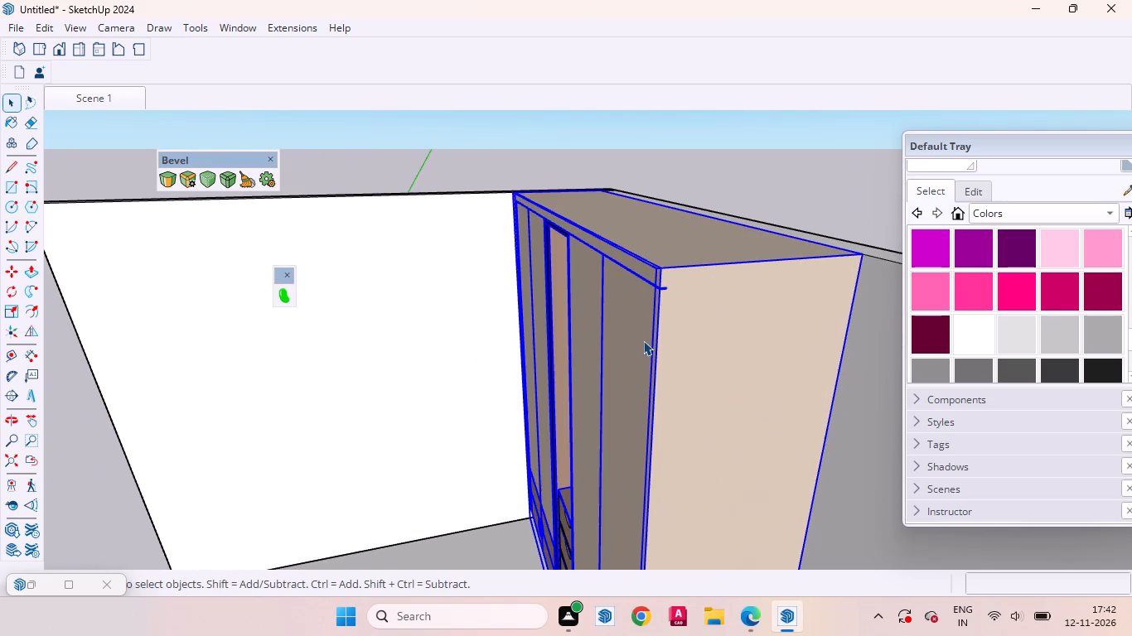
{"action": "double_click", "coordinate": [646, 332]}
{"action": "left_click", "coordinate": [636, 340]}
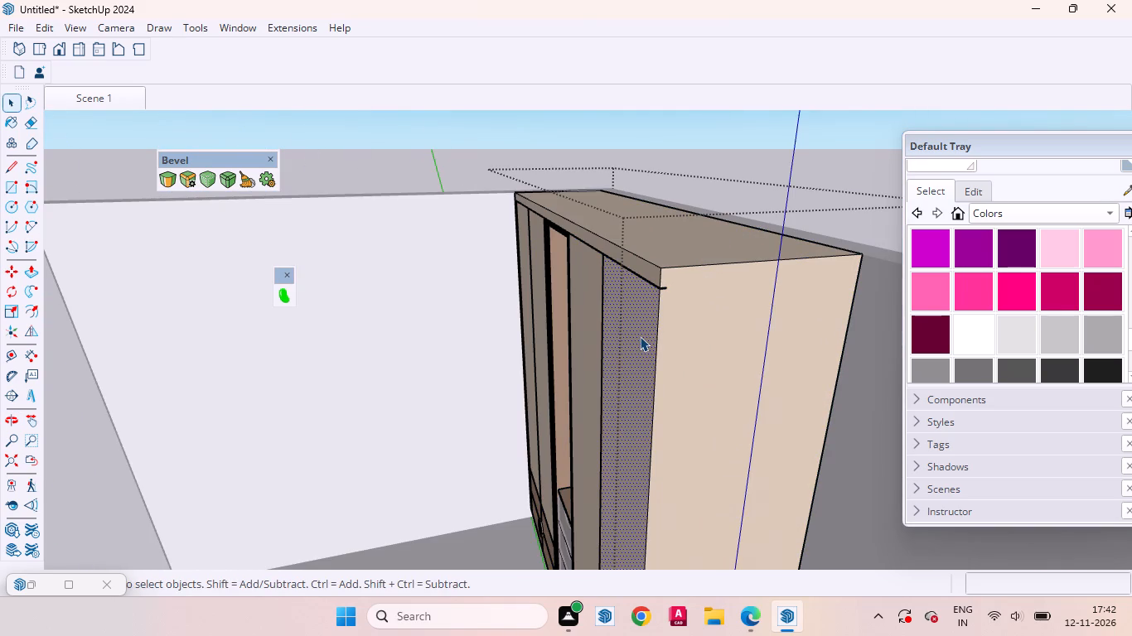
{"action": "key", "text": "p"}
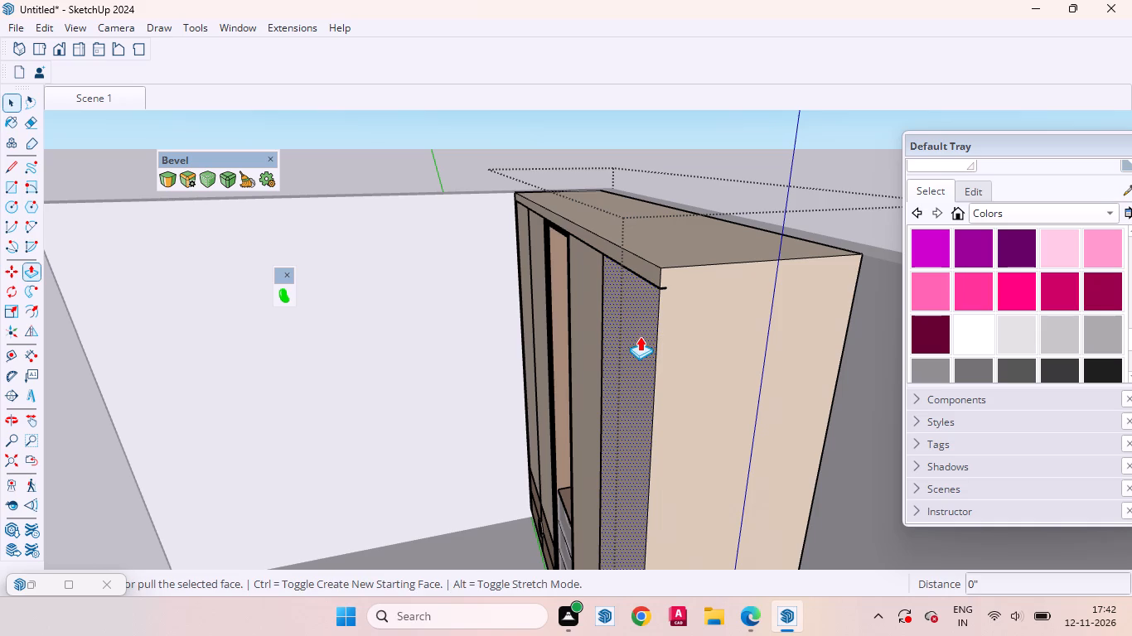
{"action": "scroll", "coordinate": [644, 343], "scroll_direction": "up", "scroll_amount": 7}
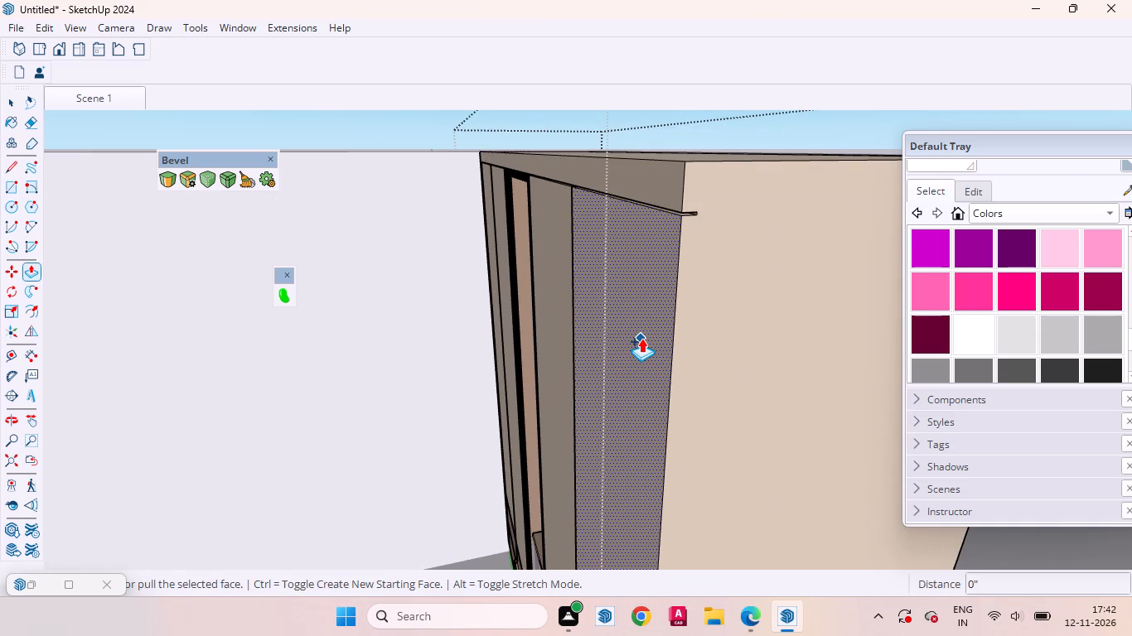
{"action": "left_click", "coordinate": [641, 338]}
{"action": "type", "text": "18mm"}
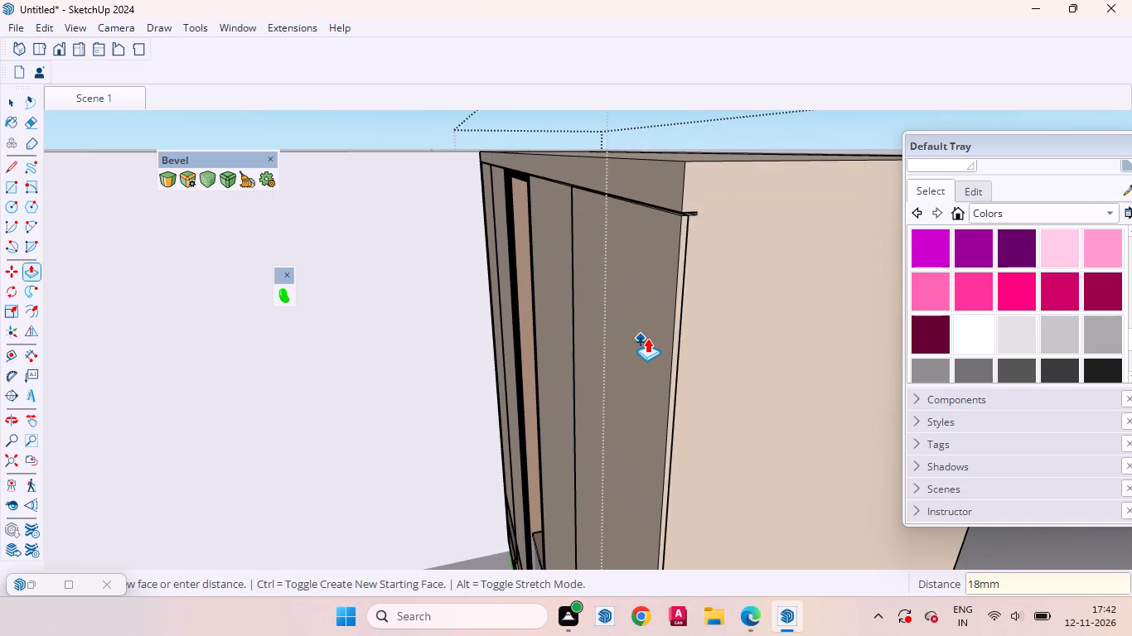
{"action": "key", "text": "Return"}
Repeat the 18 mm pull on the wardrobe's top fascia and its other three tall doors.
{"action": "double_click", "coordinate": [672, 185]}
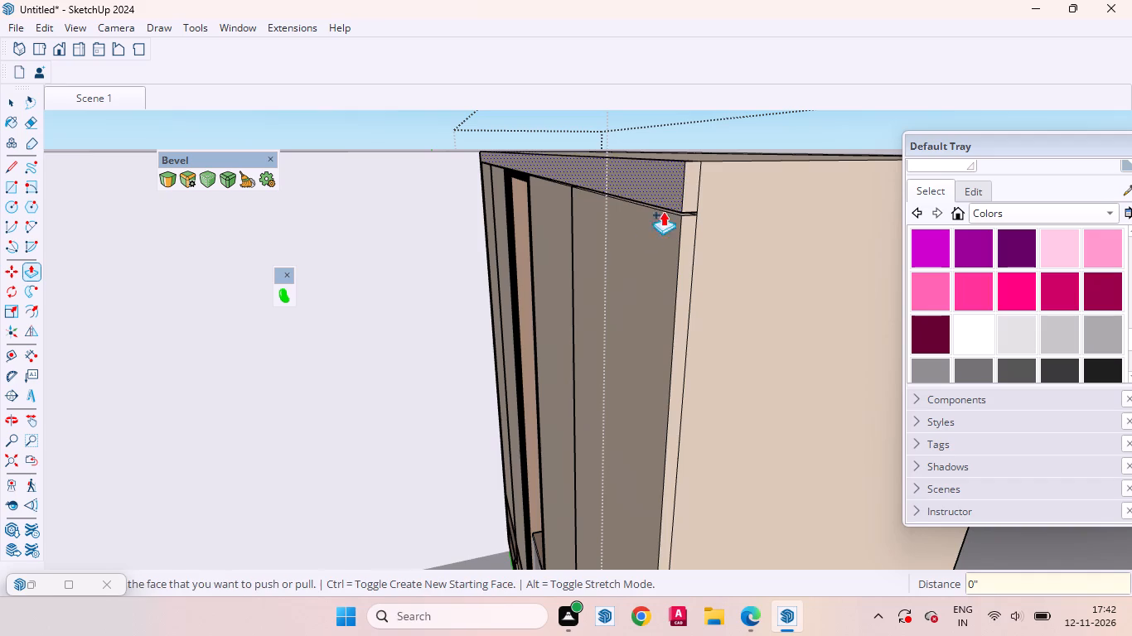
{"action": "double_click", "coordinate": [559, 244]}
{"action": "scroll", "coordinate": [694, 216], "scroll_direction": "down", "scroll_amount": 5}
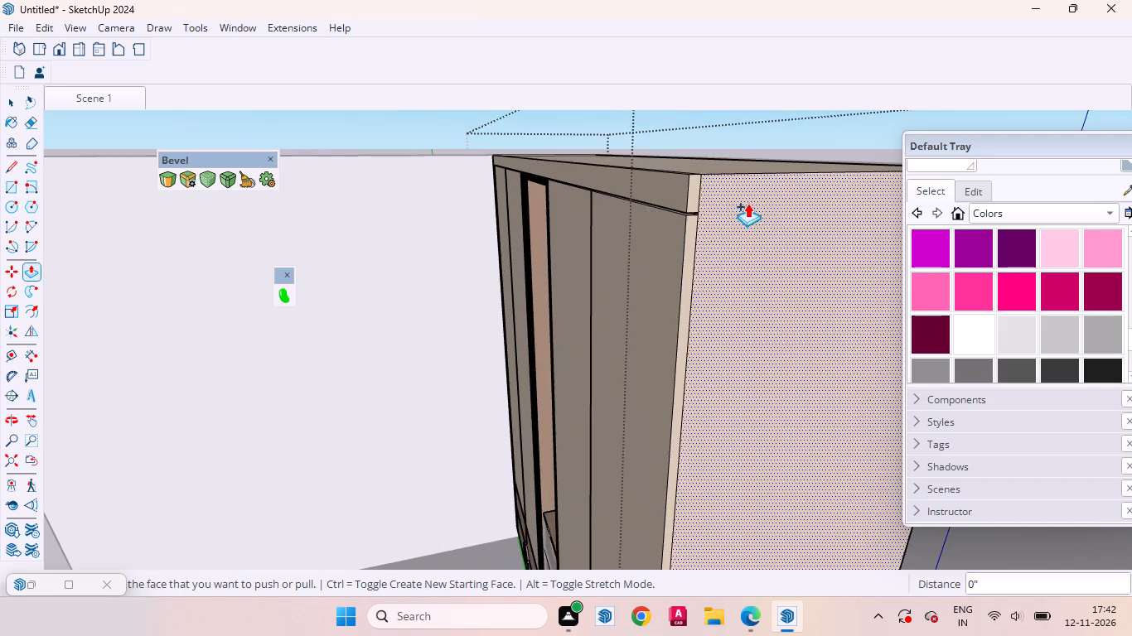
{"action": "scroll", "coordinate": [747, 203], "scroll_direction": "down", "scroll_amount": 15}
{"action": "scroll", "coordinate": [592, 319], "scroll_direction": "up", "scroll_amount": 7}
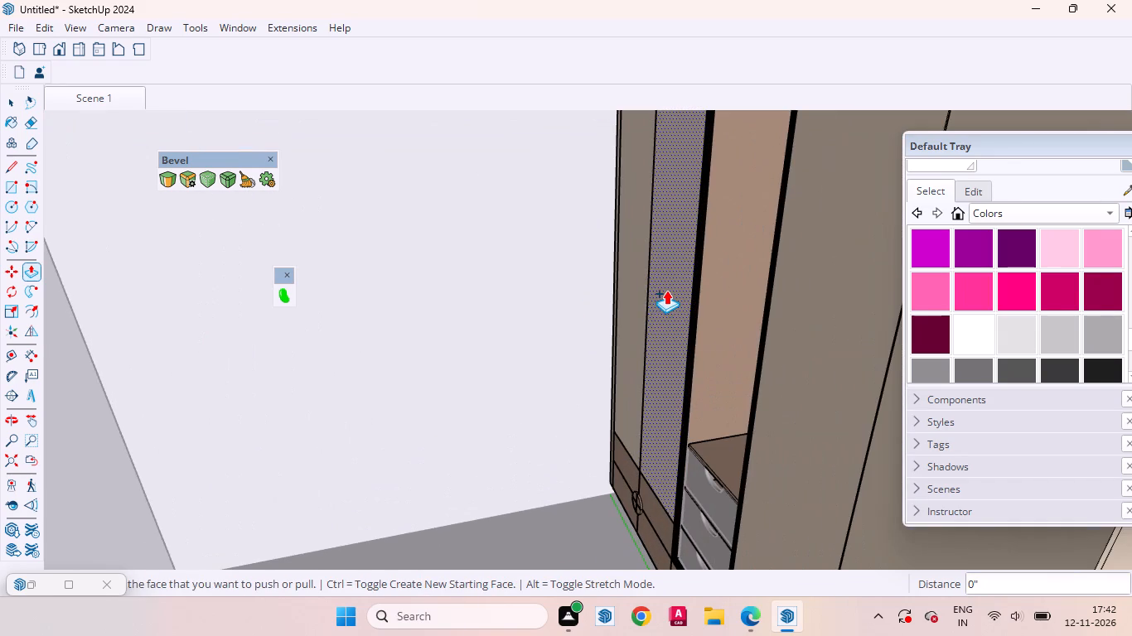
{"action": "double_click", "coordinate": [666, 290]}
{"action": "double_click", "coordinate": [631, 293]}
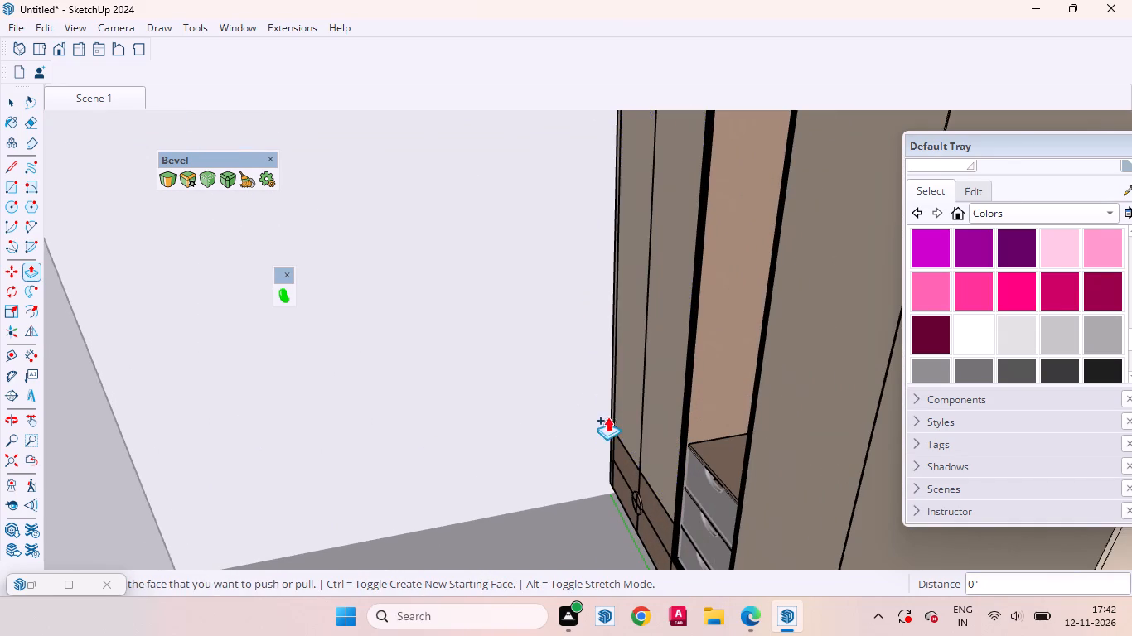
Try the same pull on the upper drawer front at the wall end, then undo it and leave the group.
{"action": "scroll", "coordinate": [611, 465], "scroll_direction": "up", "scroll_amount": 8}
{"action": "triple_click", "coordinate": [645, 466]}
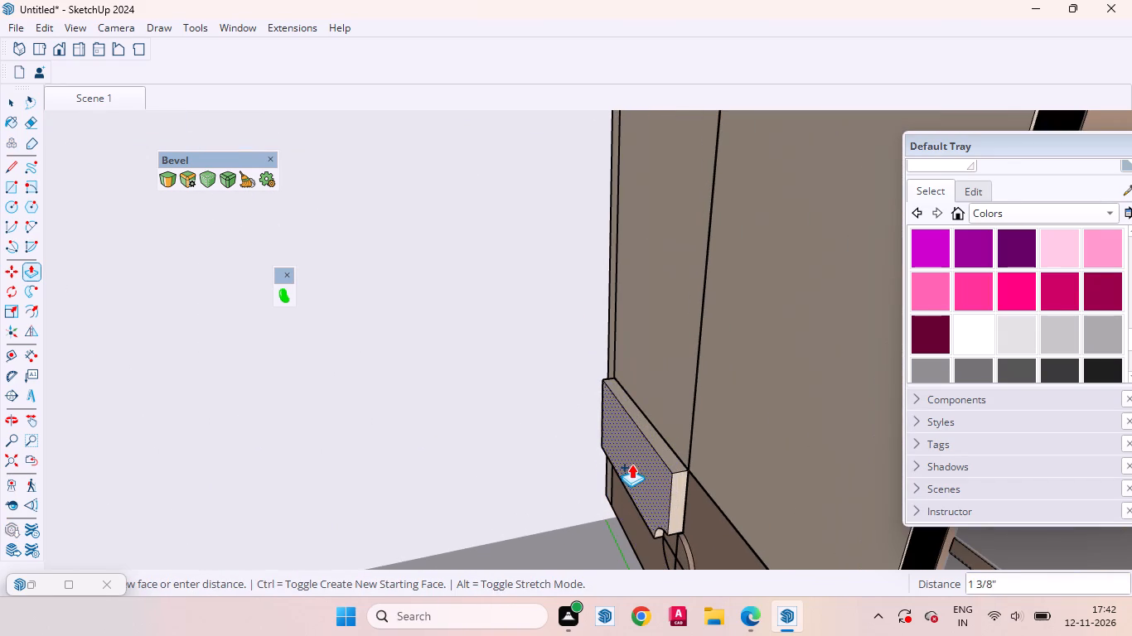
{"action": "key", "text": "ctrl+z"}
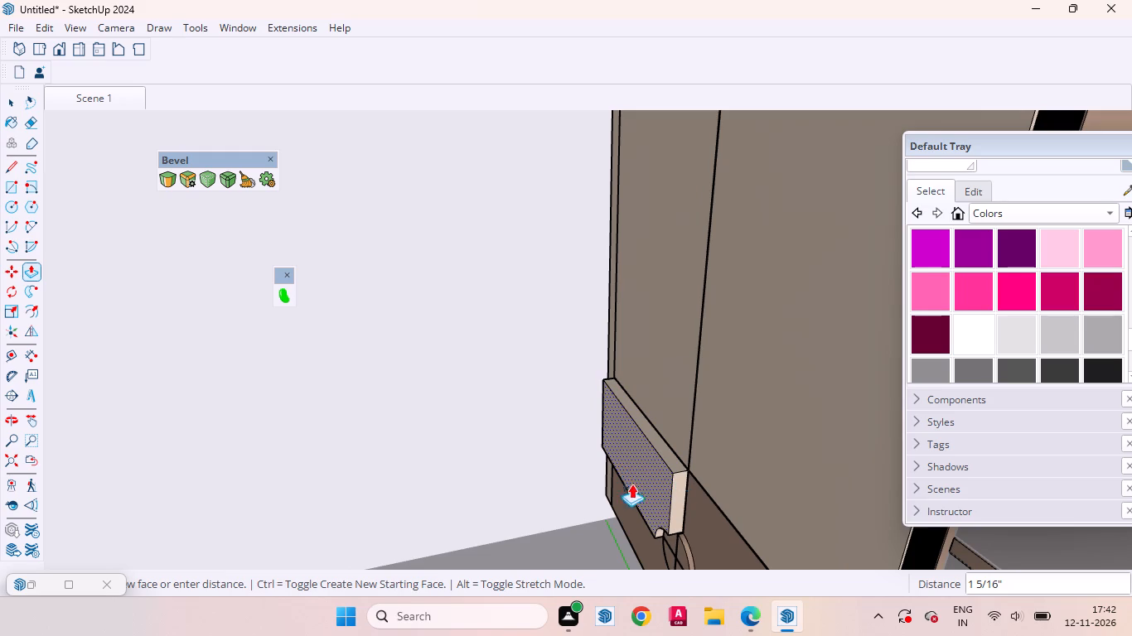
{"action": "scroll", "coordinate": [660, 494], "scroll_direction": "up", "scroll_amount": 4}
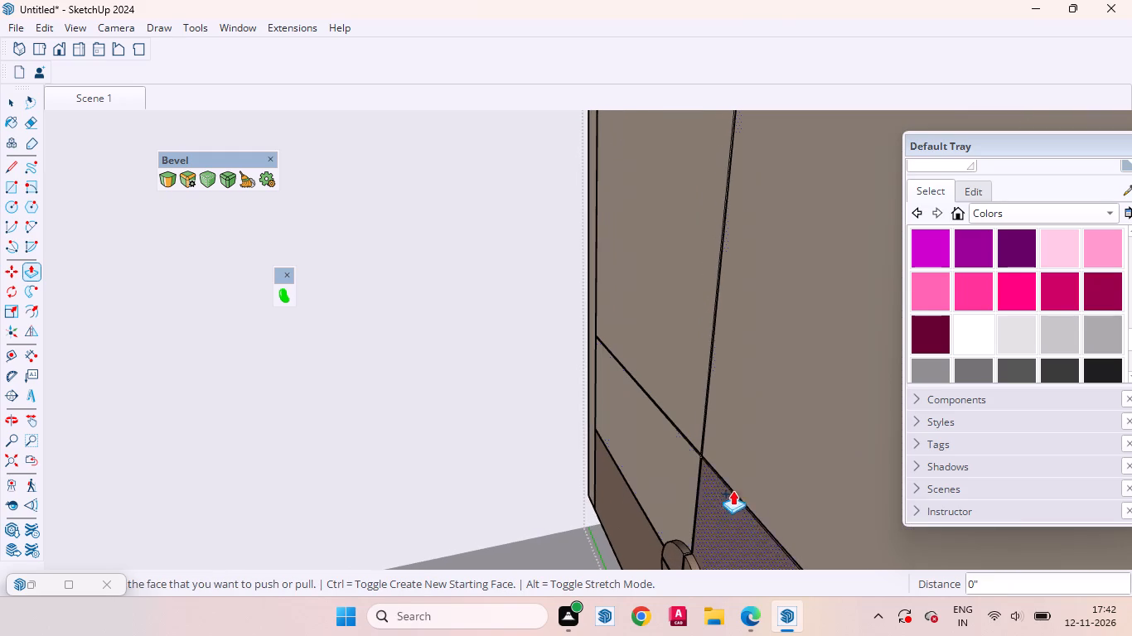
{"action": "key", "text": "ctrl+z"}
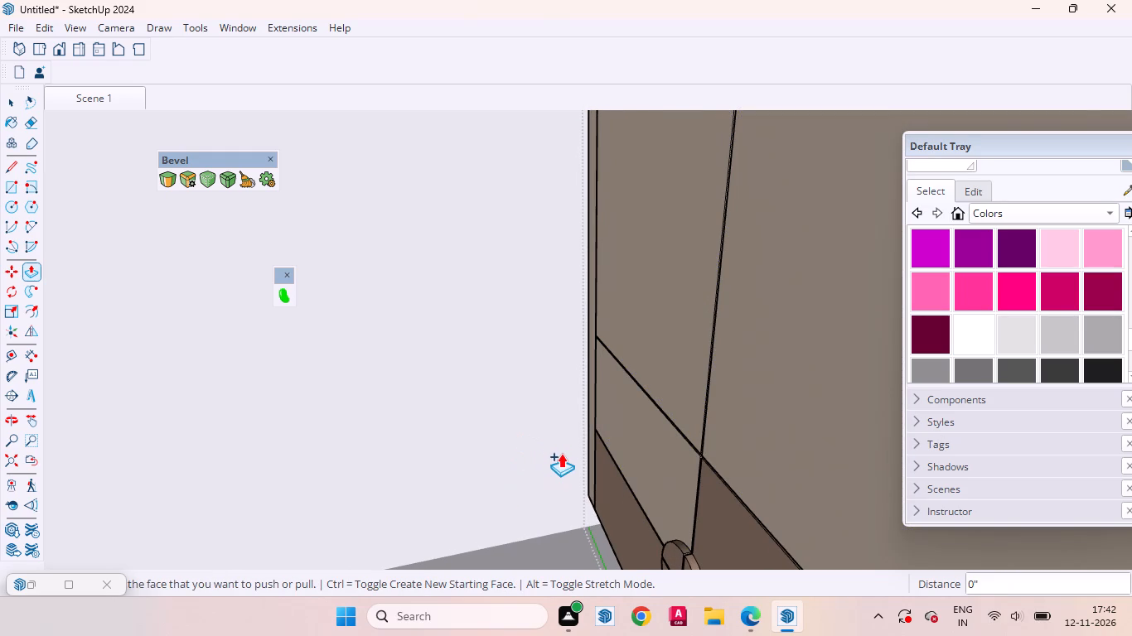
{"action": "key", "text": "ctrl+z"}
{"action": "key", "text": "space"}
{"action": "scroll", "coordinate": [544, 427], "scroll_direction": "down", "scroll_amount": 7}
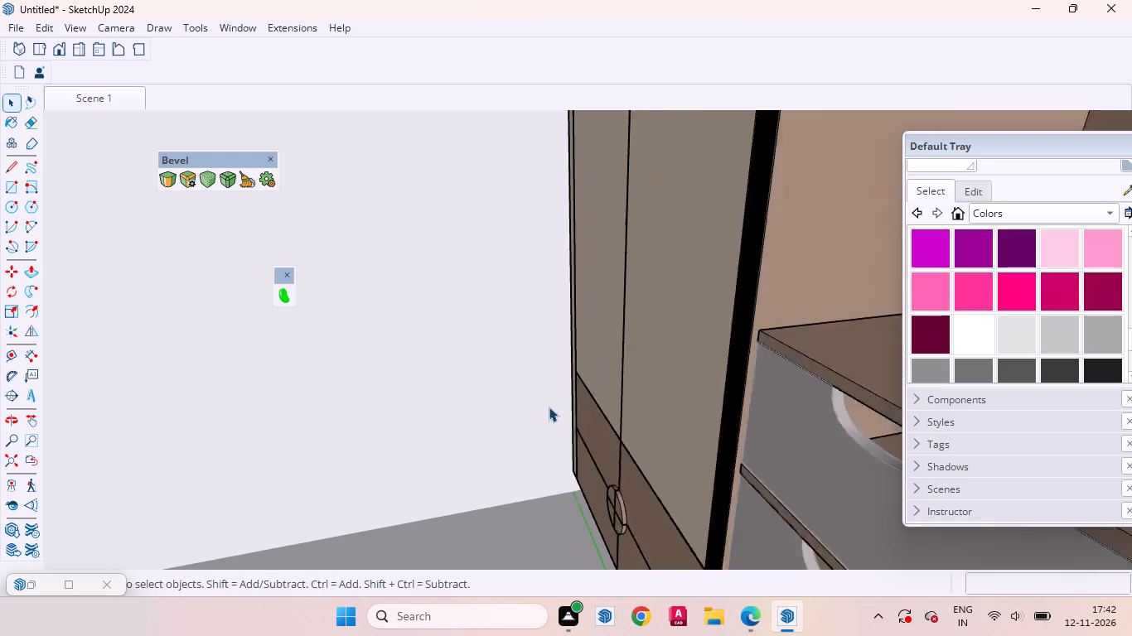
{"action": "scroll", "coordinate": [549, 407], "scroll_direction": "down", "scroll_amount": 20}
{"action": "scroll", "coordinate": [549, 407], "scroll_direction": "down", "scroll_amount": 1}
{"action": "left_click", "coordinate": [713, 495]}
Reopen the wardrobe group and pull the upper drawer front at the exposed end about 11/16" out, flush with the door above.
{"action": "scroll", "coordinate": [654, 453], "scroll_direction": "up", "scroll_amount": 2}
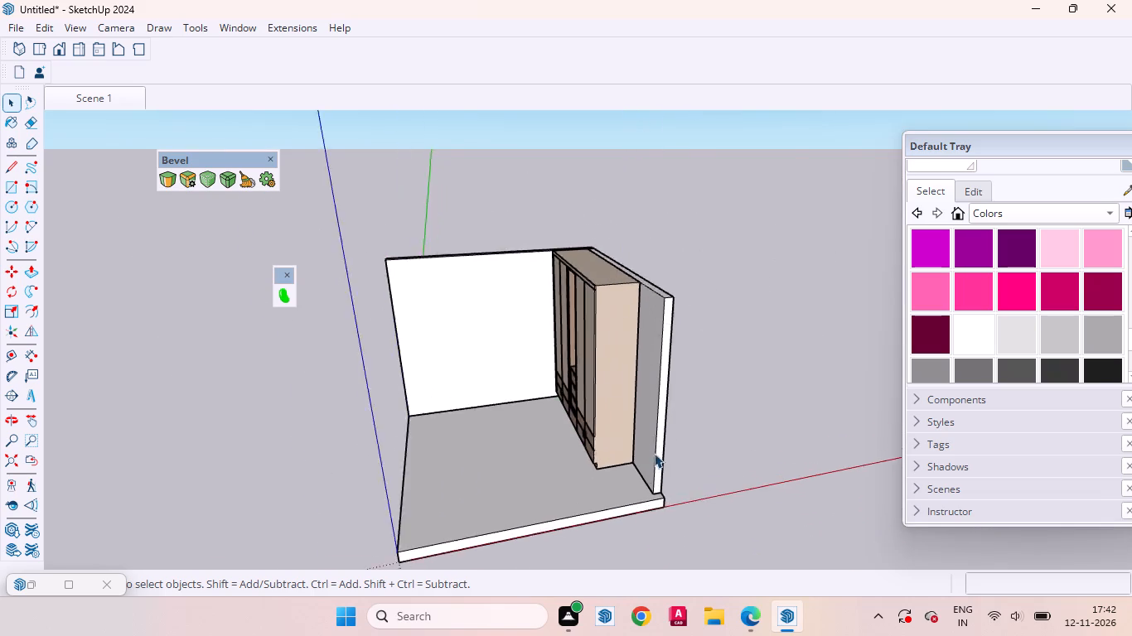
{"action": "scroll", "coordinate": [654, 453], "scroll_direction": "up", "scroll_amount": 15}
{"action": "scroll", "coordinate": [574, 397], "scroll_direction": "up", "scroll_amount": 8}
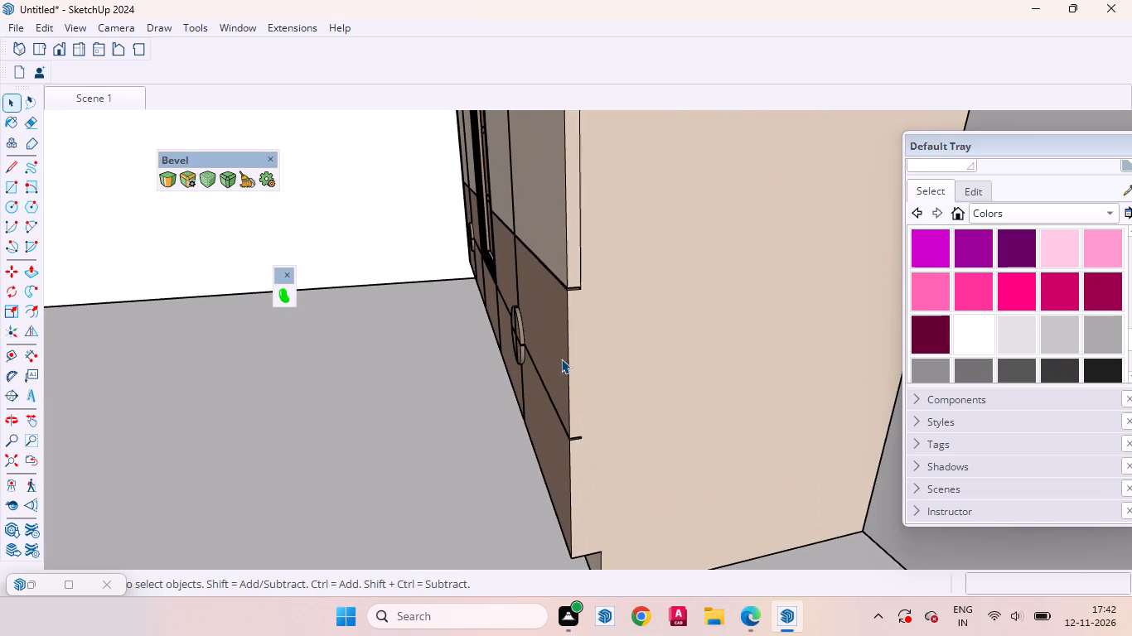
{"action": "left_click", "coordinate": [560, 357]}
{"action": "left_click", "coordinate": [560, 354]}
{"action": "double_click", "coordinate": [554, 340]}
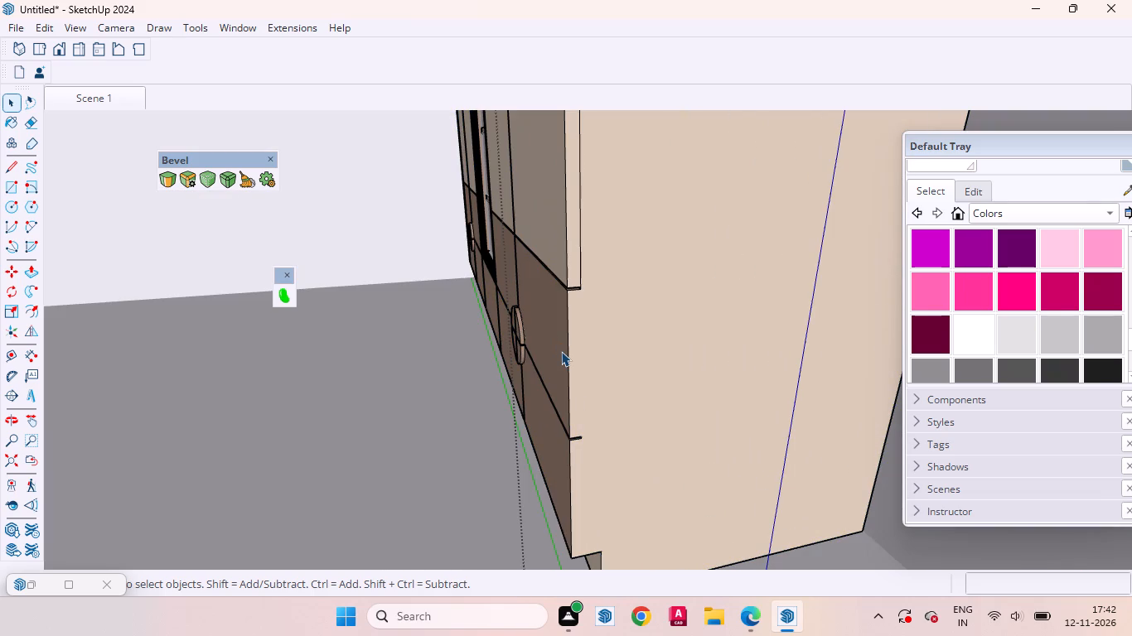
{"action": "left_click", "coordinate": [561, 351]}
{"action": "key", "text": "p"}
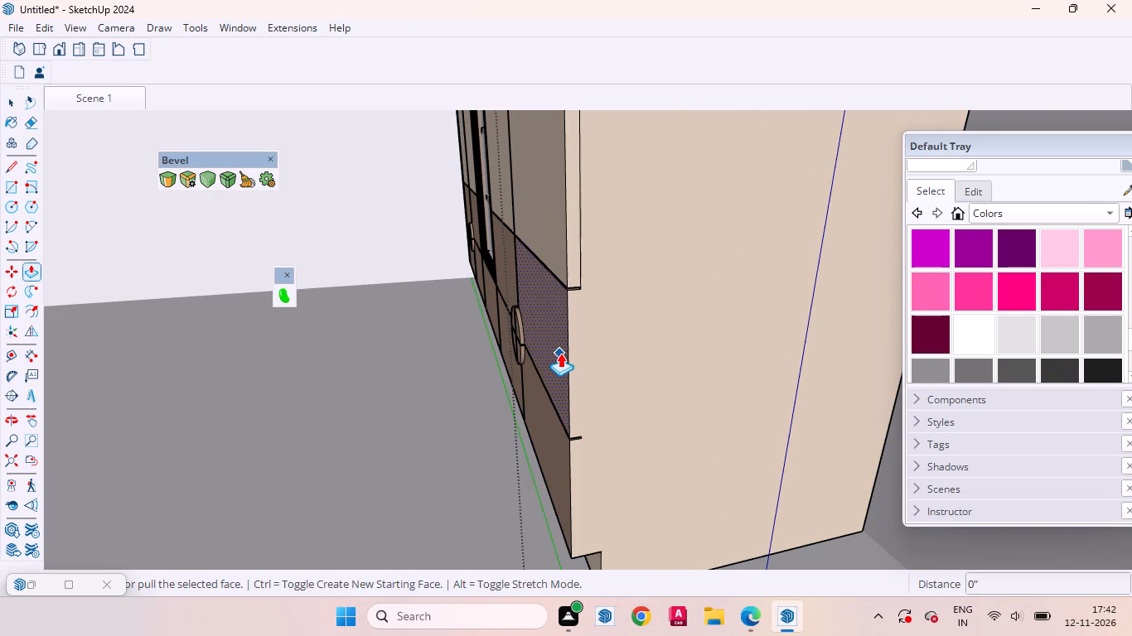
{"action": "left_click", "coordinate": [557, 306]}
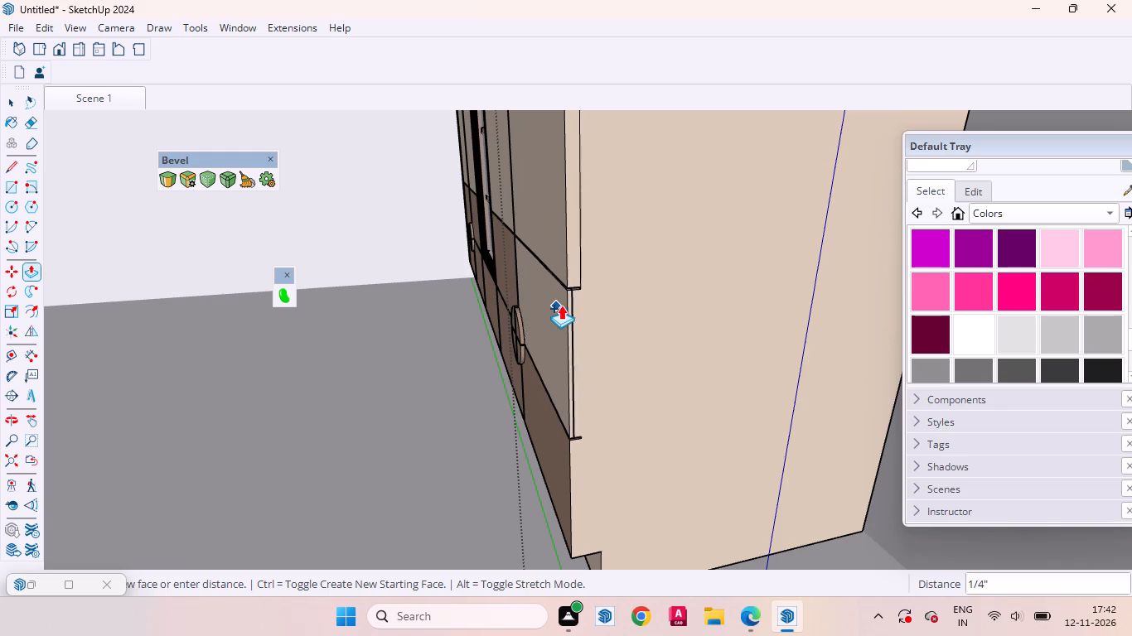
{"action": "left_click", "coordinate": [585, 256]}
Pull the lower drawer front at the exposed end flush with the one above, undoing the extra pull.
{"action": "key", "text": "space"}
{"action": "left_click", "coordinate": [554, 460]}
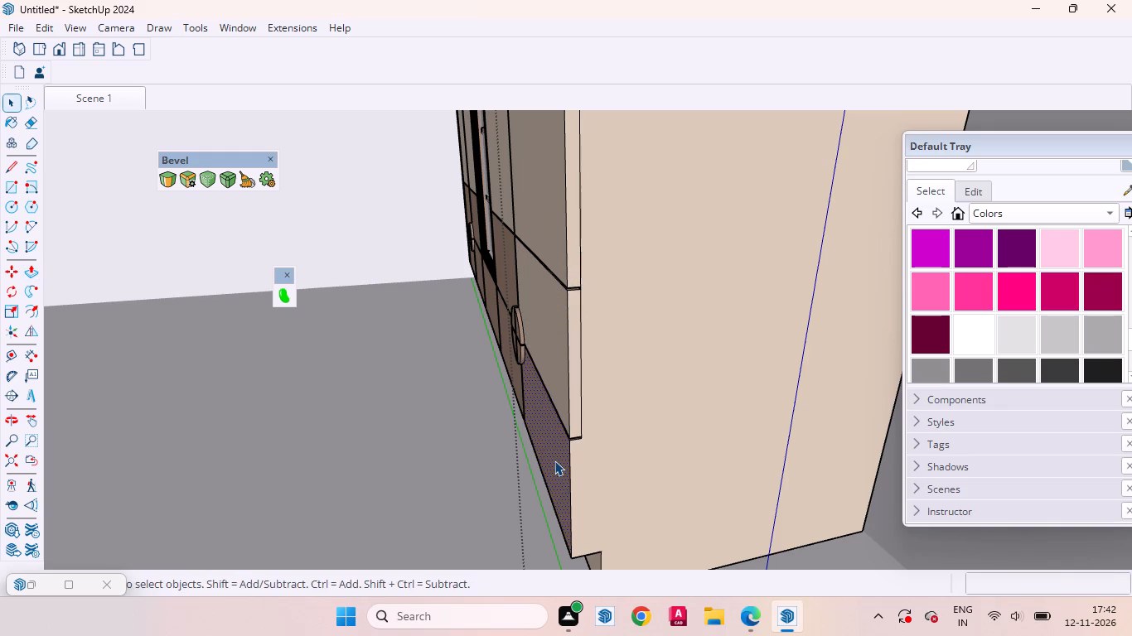
{"action": "key", "text": "p"}
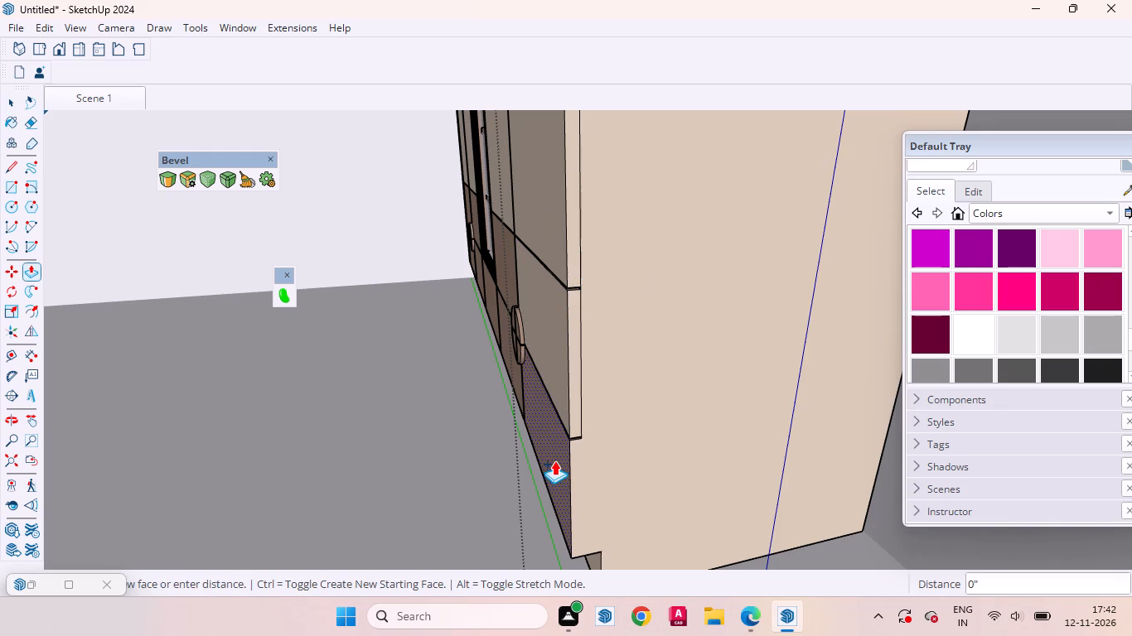
{"action": "left_click", "coordinate": [554, 460]}
{"action": "left_click_drag", "start_coordinate": [603, 449], "coordinate": [584, 443]}
{"action": "key", "text": "space"}
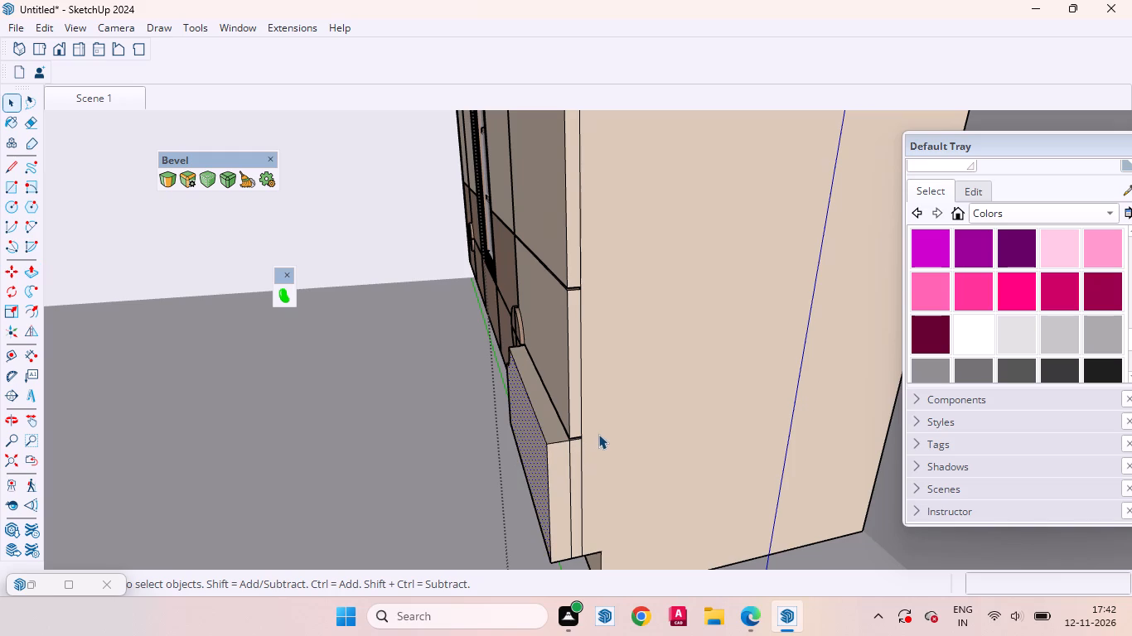
{"action": "key", "text": "ctrl+z"}
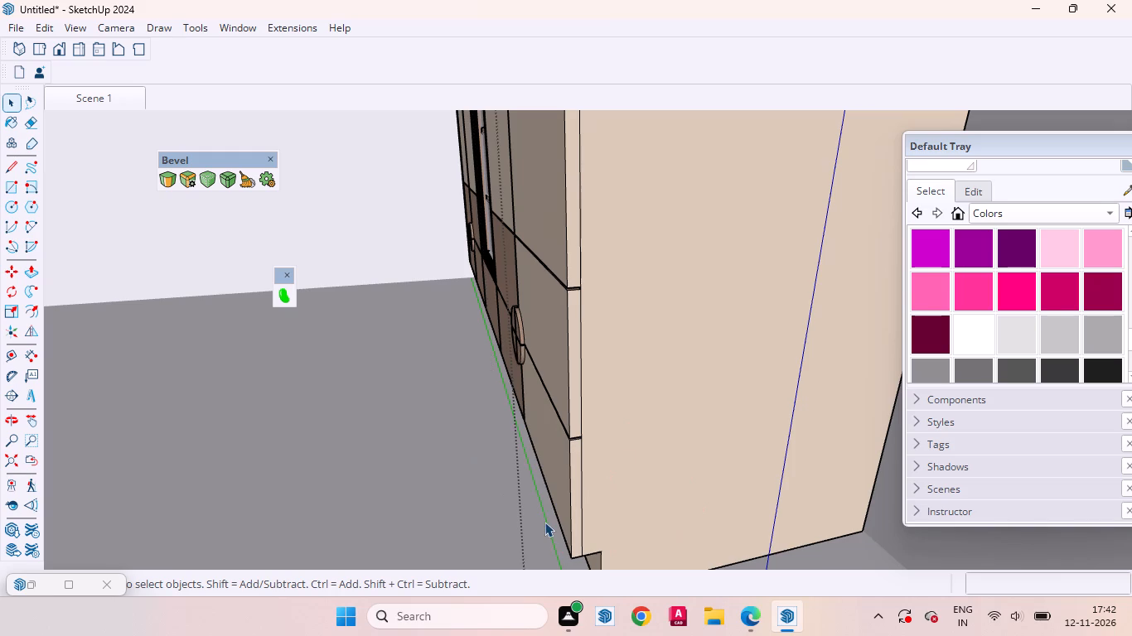
Sample Sand Castle PM782 from a neighbouring drawer front and paint both pulled drawer fronts and their side edges with it.
{"action": "left_click", "coordinate": [1124, 193]}
{"action": "scroll", "coordinate": [506, 273], "scroll_direction": "up", "scroll_amount": 11}
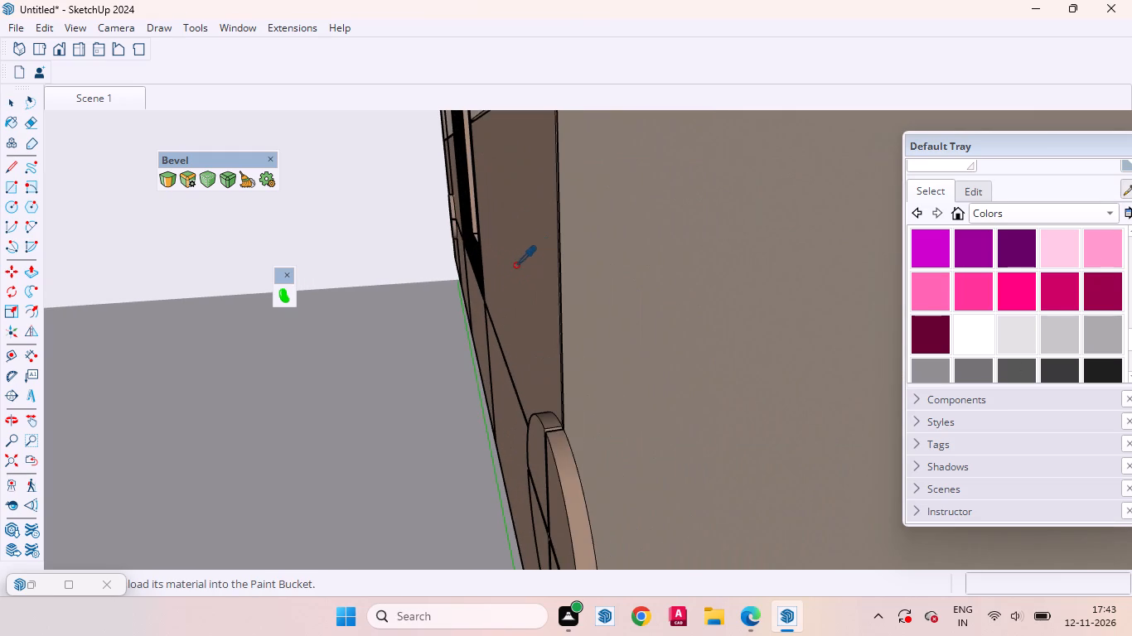
{"action": "left_click", "coordinate": [515, 265]}
{"action": "scroll", "coordinate": [573, 335], "scroll_direction": "down", "scroll_amount": 8}
{"action": "left_click", "coordinate": [657, 364]}
{"action": "scroll", "coordinate": [612, 294], "scroll_direction": "down", "scroll_amount": 5}
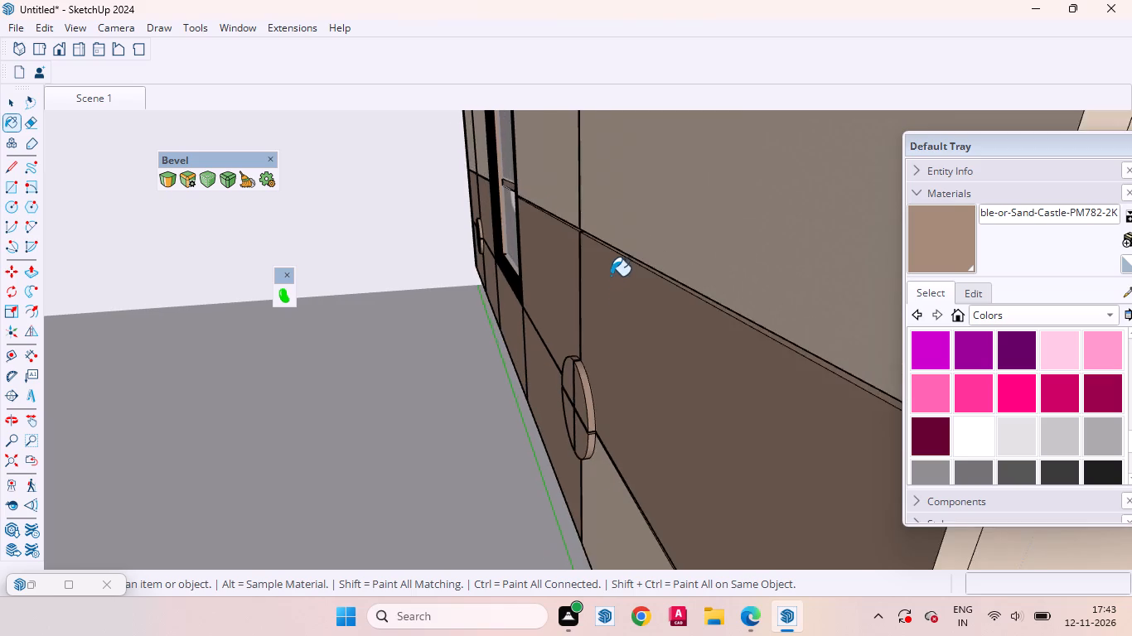
{"action": "scroll", "coordinate": [611, 276], "scroll_direction": "down", "scroll_amount": 7}
{"action": "scroll", "coordinate": [658, 464], "scroll_direction": "up", "scroll_amount": 3}
{"action": "left_click", "coordinate": [660, 475]}
{"action": "scroll", "coordinate": [738, 339], "scroll_direction": "up", "scroll_amount": 5}
{"action": "left_click", "coordinate": [701, 280]}
{"action": "scroll", "coordinate": [671, 369], "scroll_direction": "down", "scroll_amount": 7}
{"action": "scroll", "coordinate": [650, 455], "scroll_direction": "up", "scroll_amount": 3}
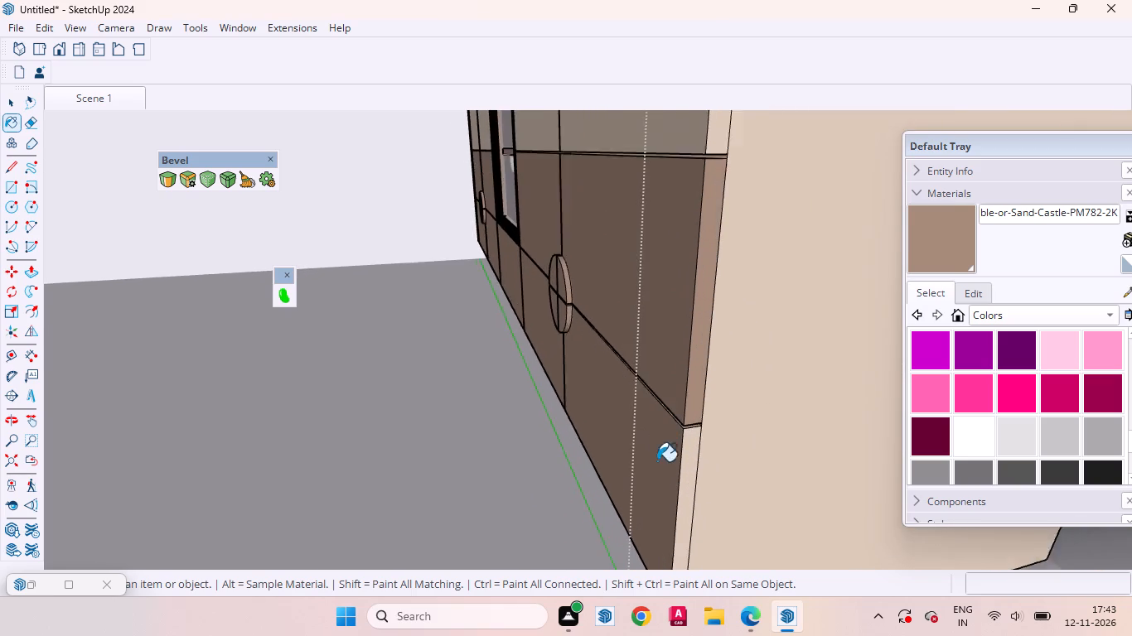
{"action": "scroll", "coordinate": [657, 461], "scroll_direction": "up", "scroll_amount": 5}
{"action": "left_click", "coordinate": [704, 443]}
Paint the faces in the gap between the two stacked drawer fronts at the exposed end in Sand Castle PM782.
{"action": "scroll", "coordinate": [688, 407], "scroll_direction": "up", "scroll_amount": 15}
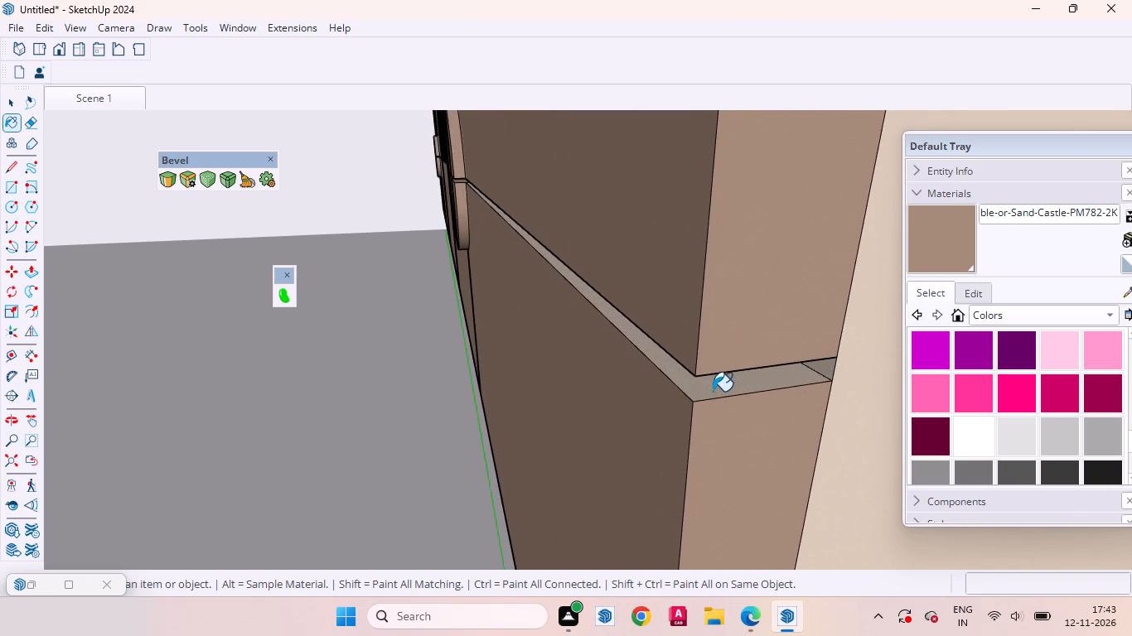
{"action": "left_click", "coordinate": [716, 394]}
{"action": "middle_click_drag", "start_coordinate": [723, 388], "coordinate": [762, 203]}
{"action": "scroll", "coordinate": [737, 366], "scroll_direction": "up", "scroll_amount": 2}
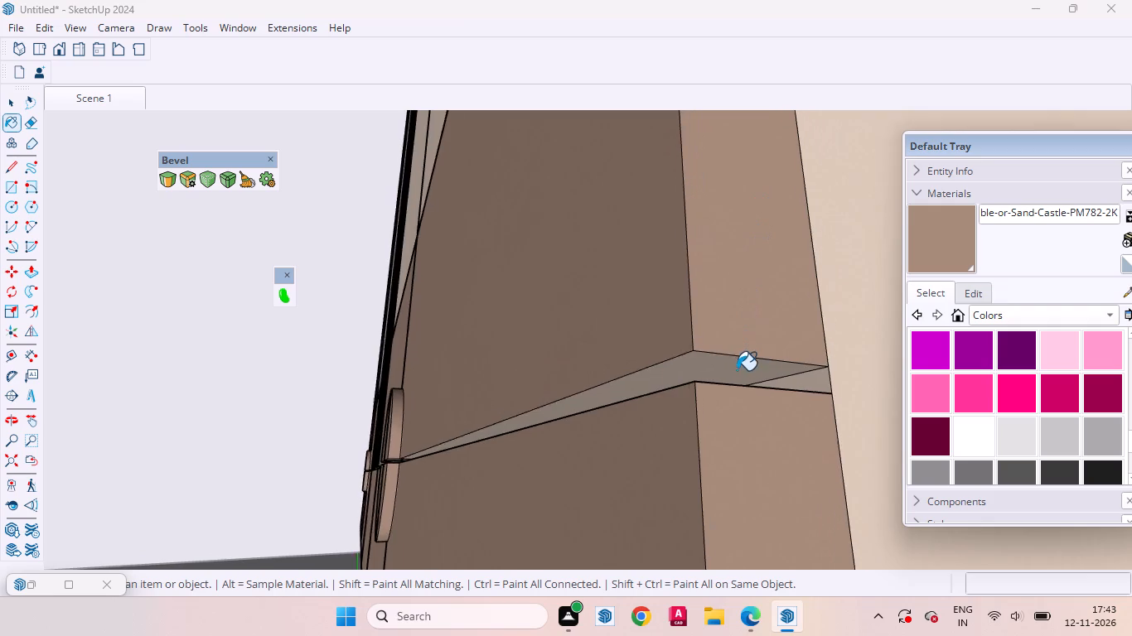
{"action": "scroll", "coordinate": [737, 370], "scroll_direction": "up", "scroll_amount": 3}
{"action": "left_click", "coordinate": [701, 363]}
Inspect the drawer joints around the round handle, recall Scene 1, and close the wardrobe group to review the front.
{"action": "middle_click_drag", "start_coordinate": [549, 357], "coordinate": [766, 425]}
{"action": "scroll", "coordinate": [729, 424], "scroll_direction": "down", "scroll_amount": 4}
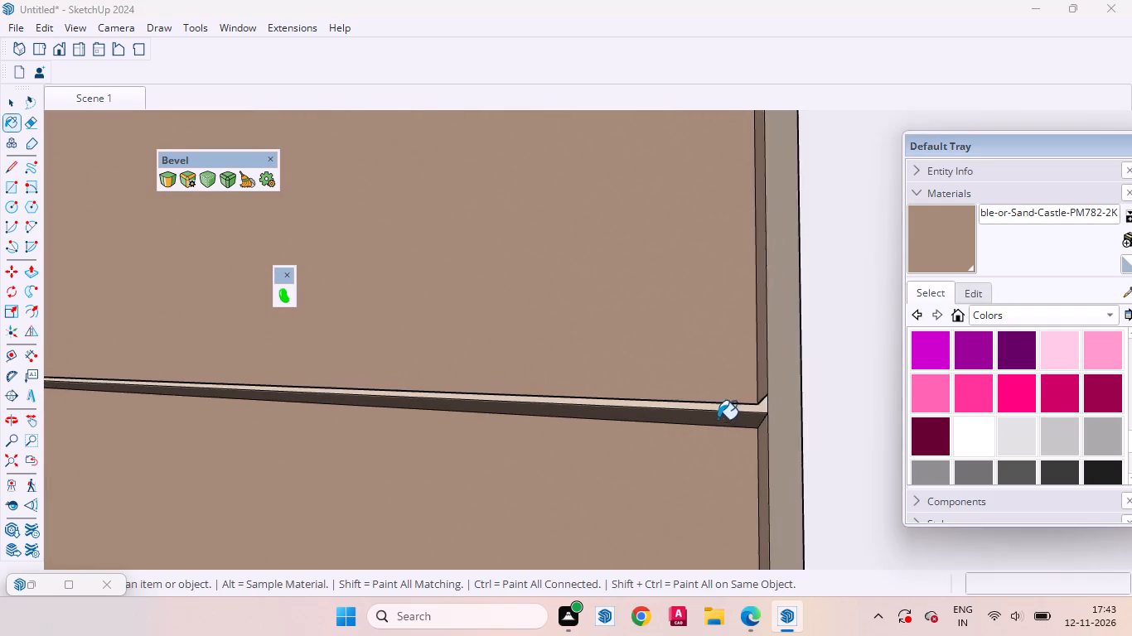
{"action": "scroll", "coordinate": [718, 419], "scroll_direction": "down", "scroll_amount": 20}
{"action": "scroll", "coordinate": [718, 419], "scroll_direction": "down", "scroll_amount": 3}
{"action": "scroll", "coordinate": [670, 503], "scroll_direction": "up", "scroll_amount": 4}
{"action": "scroll", "coordinate": [521, 344], "scroll_direction": "up", "scroll_amount": 6}
{"action": "middle_click_drag", "start_coordinate": [407, 436], "coordinate": [588, 469]}
{"action": "scroll", "coordinate": [587, 444], "scroll_direction": "down", "scroll_amount": 4}
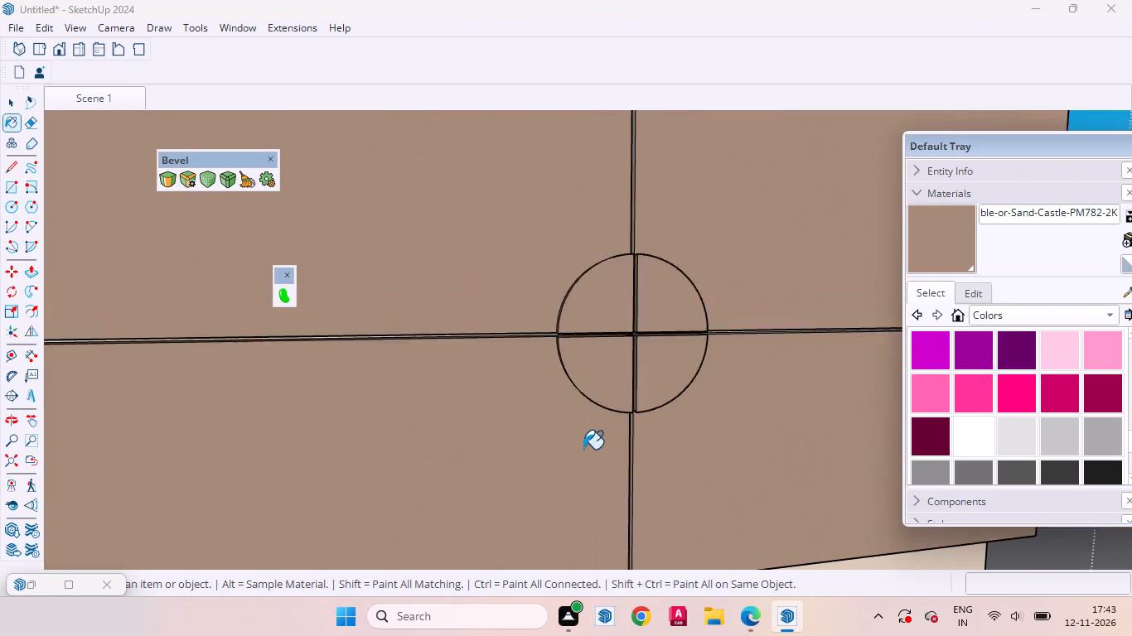
{"action": "left_click", "coordinate": [88, 106]}
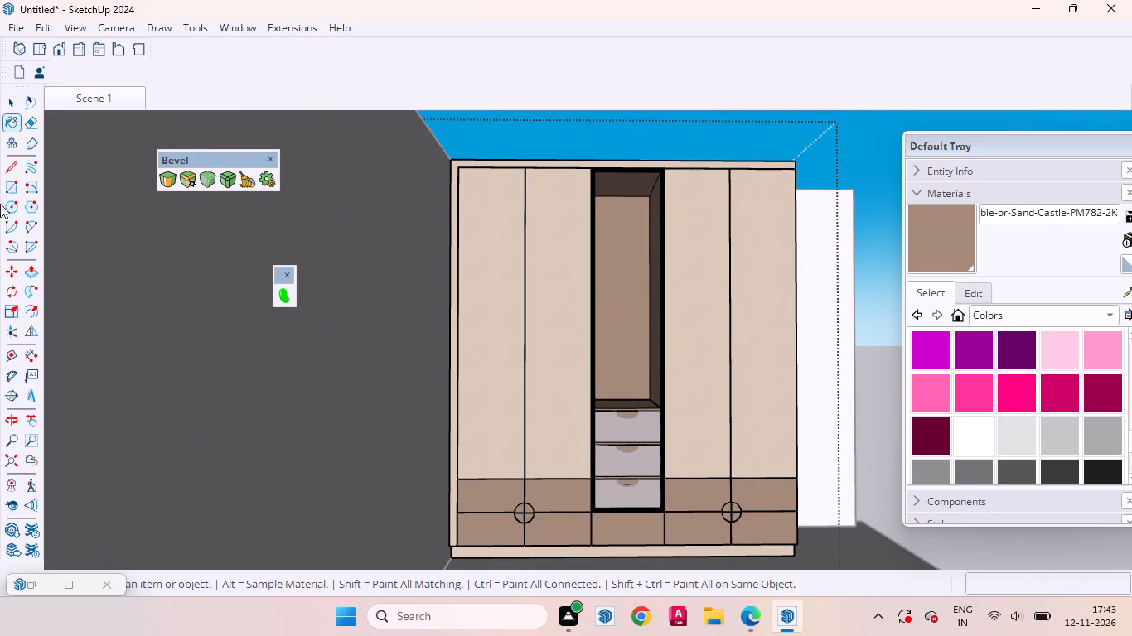
{"action": "left_click", "coordinate": [17, 104]}
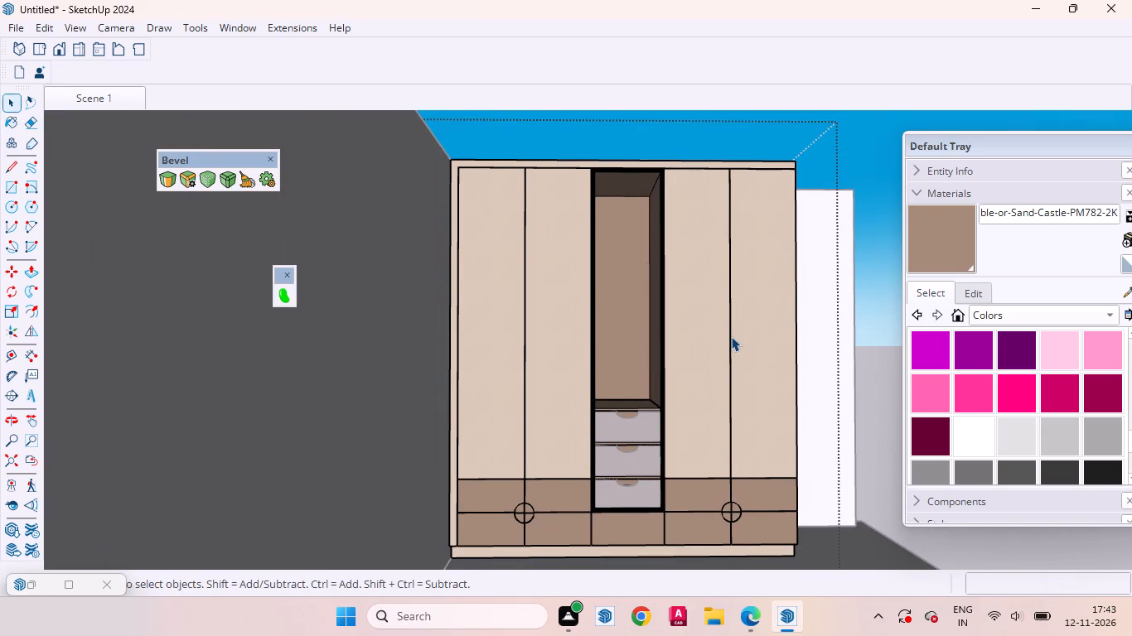
{"action": "left_click", "coordinate": [884, 296]}
{"action": "left_click", "coordinate": [884, 296]}
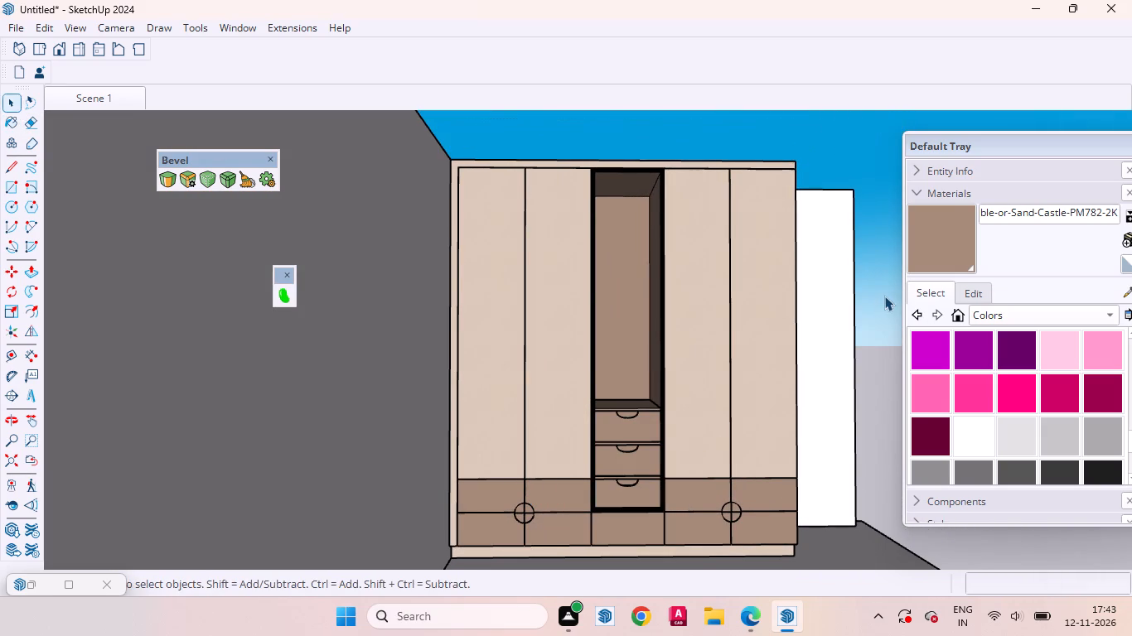
{"action": "scroll", "coordinate": [630, 475], "scroll_direction": "up", "scroll_amount": 3}
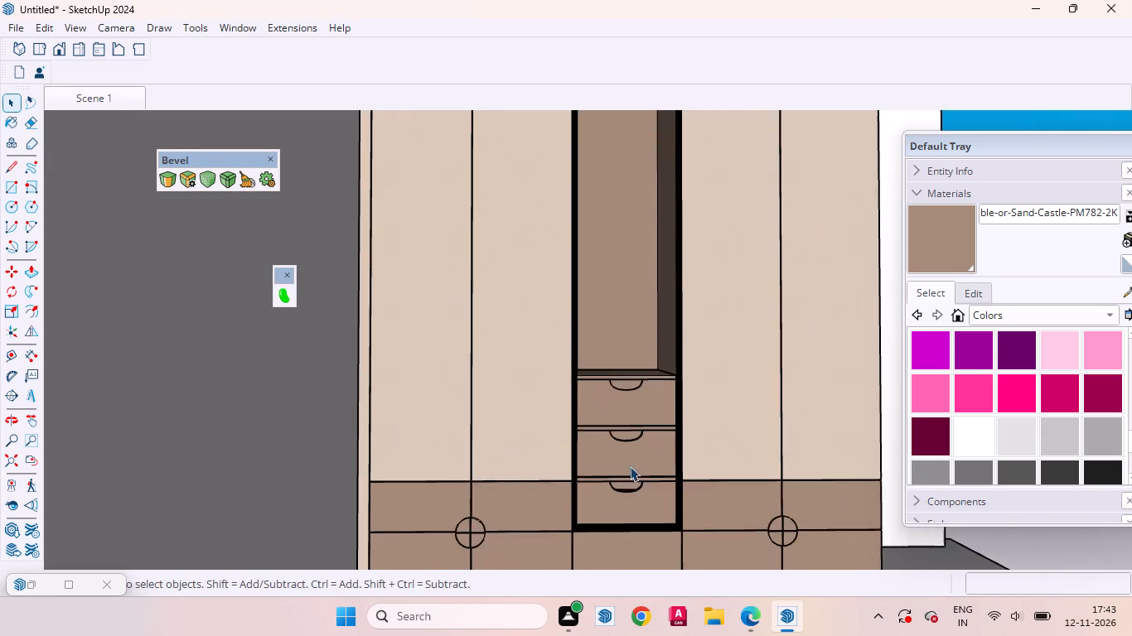
Draw a rectangle locked to the red axis inside the central black frame, from its upper inner corner to the opposite lower corner.
{"action": "scroll", "coordinate": [630, 466], "scroll_direction": "up", "scroll_amount": 4}
{"action": "middle_click_drag", "start_coordinate": [631, 455], "coordinate": [525, 603]}
{"action": "scroll", "coordinate": [607, 429], "scroll_direction": "down", "scroll_amount": 6}
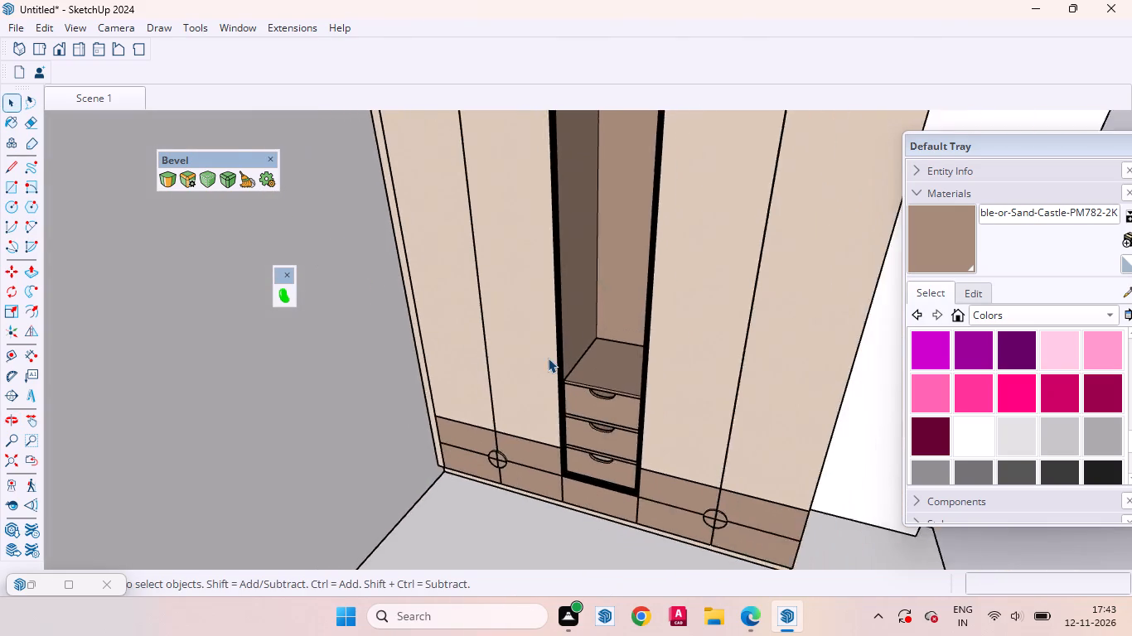
{"action": "scroll", "coordinate": [548, 358], "scroll_direction": "down", "scroll_amount": 11}
{"action": "scroll", "coordinate": [573, 311], "scroll_direction": "up", "scroll_amount": 16}
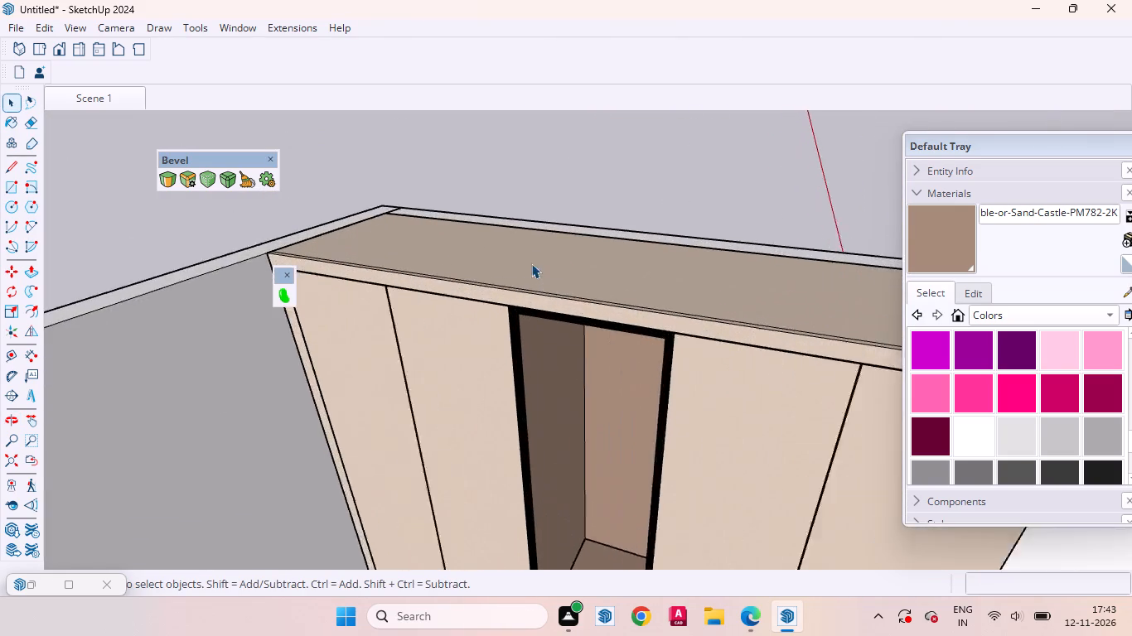
{"action": "scroll", "coordinate": [531, 263], "scroll_direction": "up", "scroll_amount": 16}
{"action": "scroll", "coordinate": [515, 445], "scroll_direction": "up", "scroll_amount": 1}
{"action": "middle_click_drag", "start_coordinate": [509, 429], "coordinate": [382, 266]}
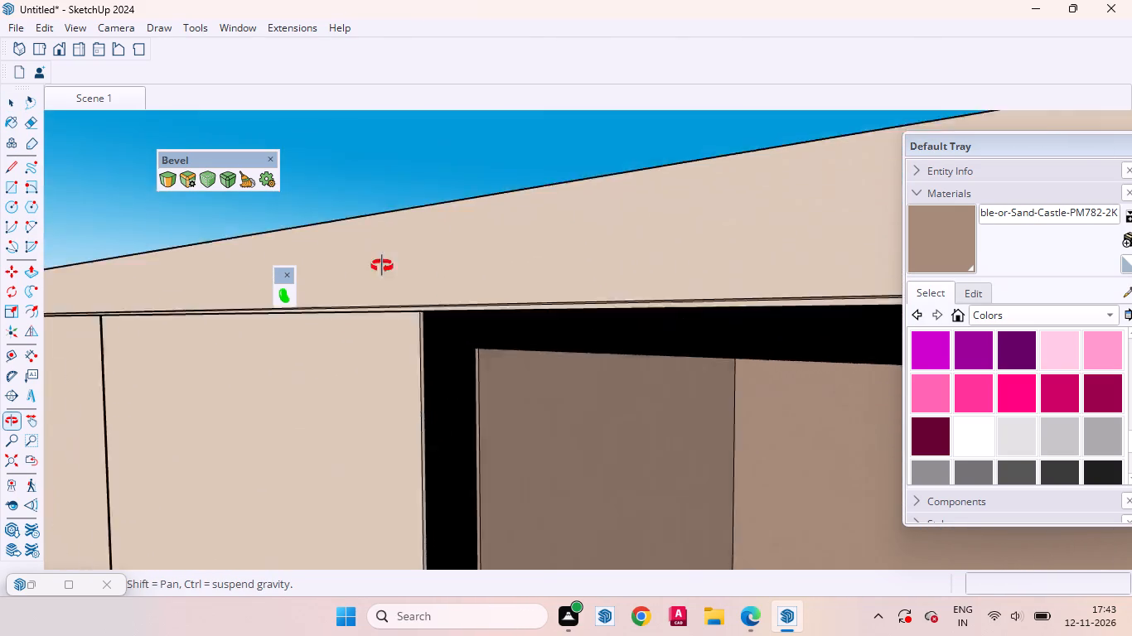
{"action": "middle_click_drag", "start_coordinate": [382, 266], "coordinate": [338, 246]}
{"action": "scroll", "coordinate": [467, 342], "scroll_direction": "up", "scroll_amount": 9}
{"action": "middle_click_drag", "start_coordinate": [476, 344], "coordinate": [387, 323]}
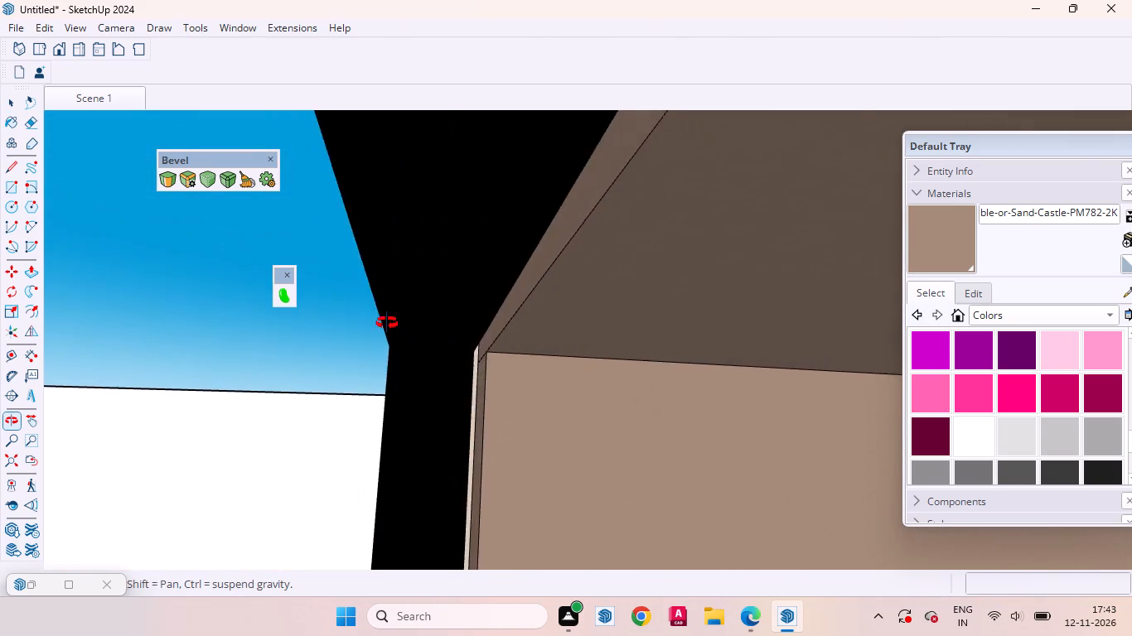
{"action": "middle_click_drag", "start_coordinate": [387, 323], "coordinate": [602, 327]}
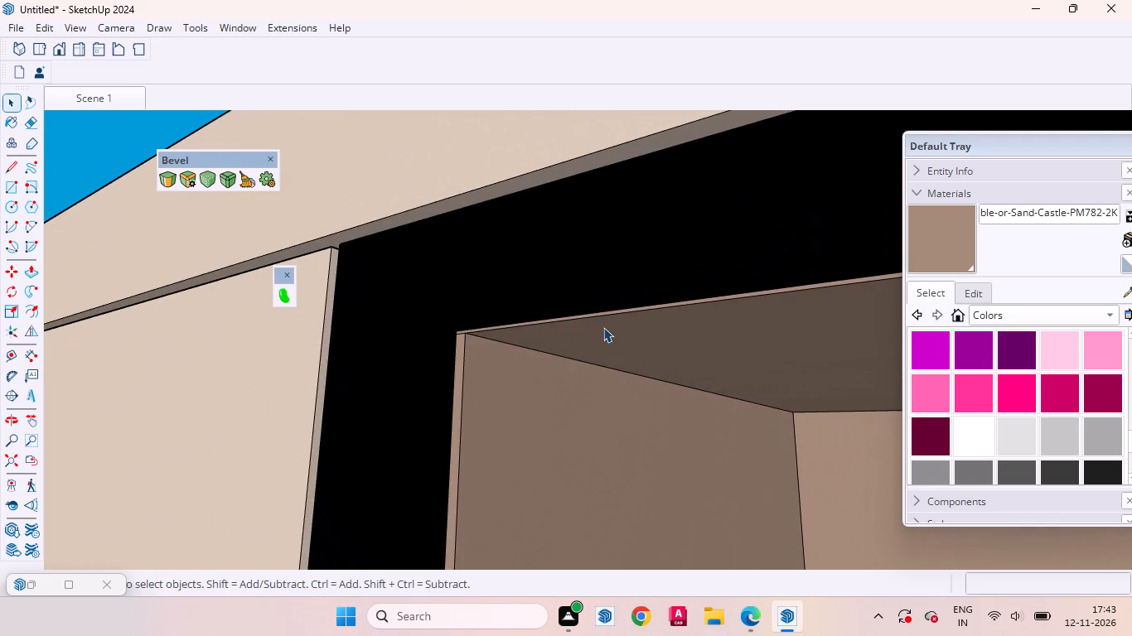
{"action": "key", "text": "r"}
{"action": "scroll", "coordinate": [492, 344], "scroll_direction": "up", "scroll_amount": 7}
{"action": "middle_click_drag", "start_coordinate": [471, 363], "coordinate": [348, 349]}
{"action": "scroll", "coordinate": [695, 357], "scroll_direction": "down", "scroll_amount": 5}
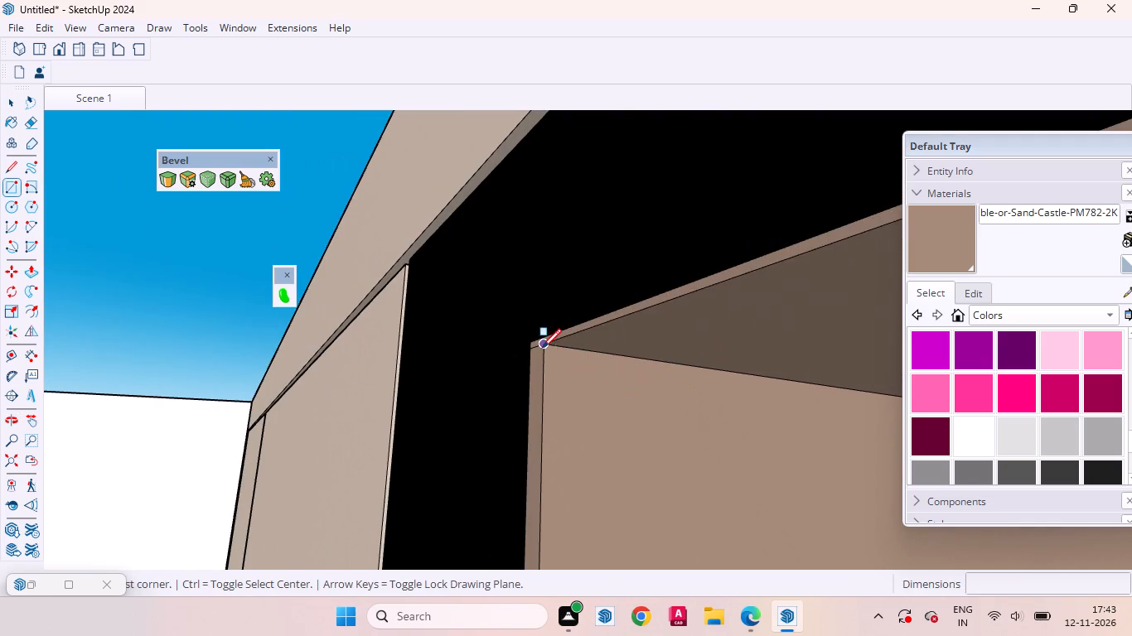
{"action": "left_click", "coordinate": [486, 330]}
{"action": "scroll", "coordinate": [614, 445], "scroll_direction": "down", "scroll_amount": 10}
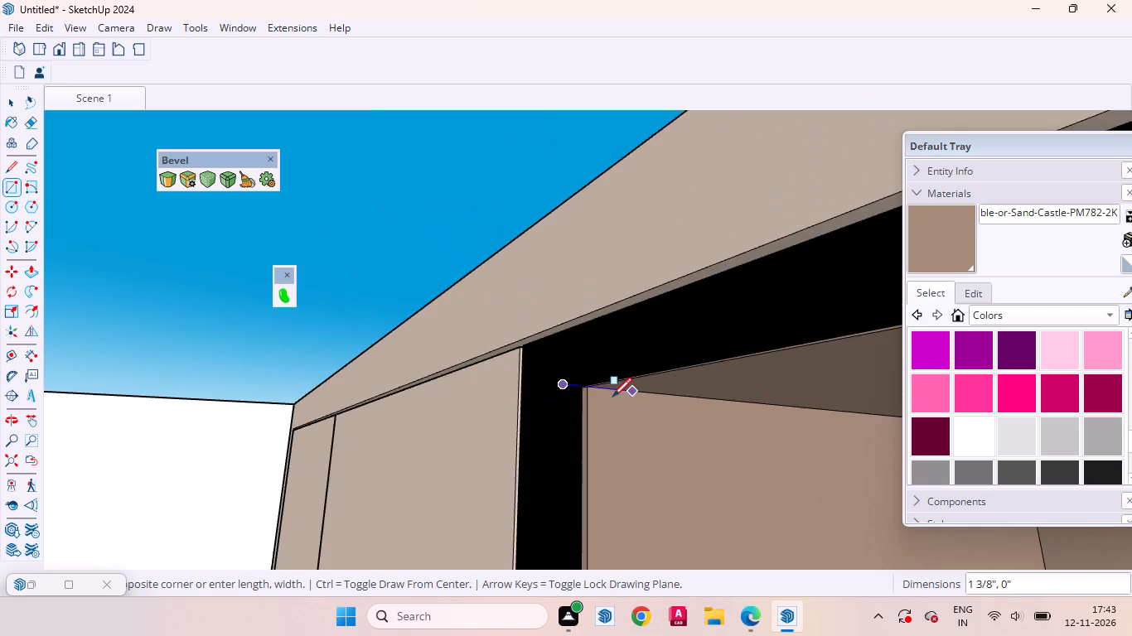
{"action": "scroll", "coordinate": [612, 397], "scroll_direction": "down", "scroll_amount": 20}
{"action": "scroll", "coordinate": [612, 397], "scroll_direction": "down", "scroll_amount": 14}
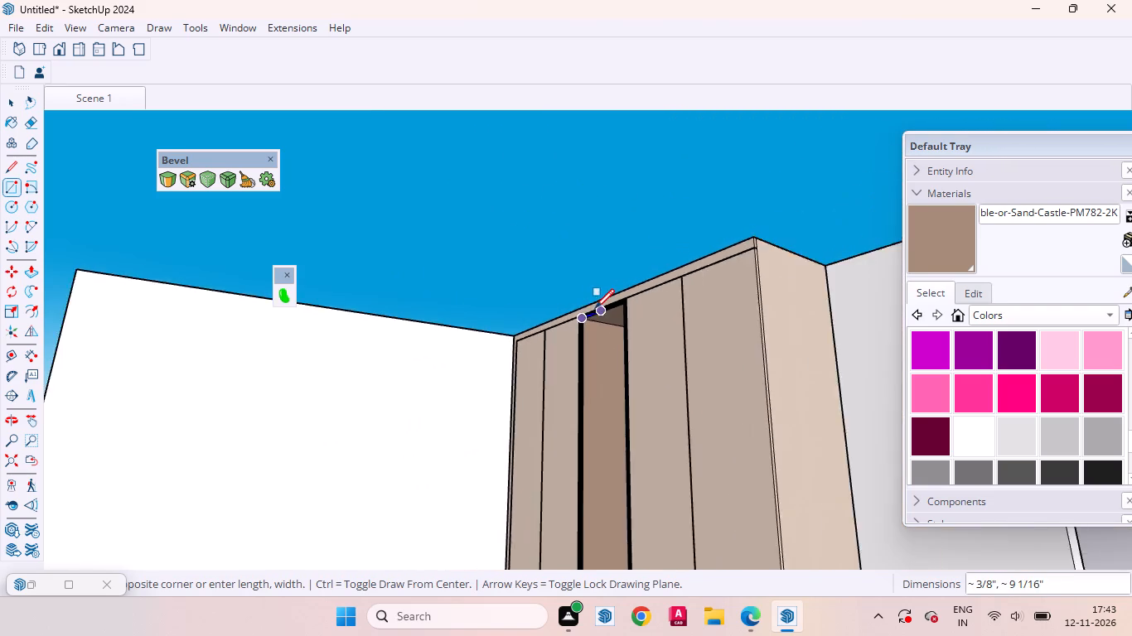
{"action": "scroll", "coordinate": [595, 308], "scroll_direction": "down", "scroll_amount": 2}
{"action": "scroll", "coordinate": [587, 541], "scroll_direction": "up", "scroll_amount": 4}
{"action": "middle_click_drag", "start_coordinate": [626, 546], "coordinate": [838, 572]}
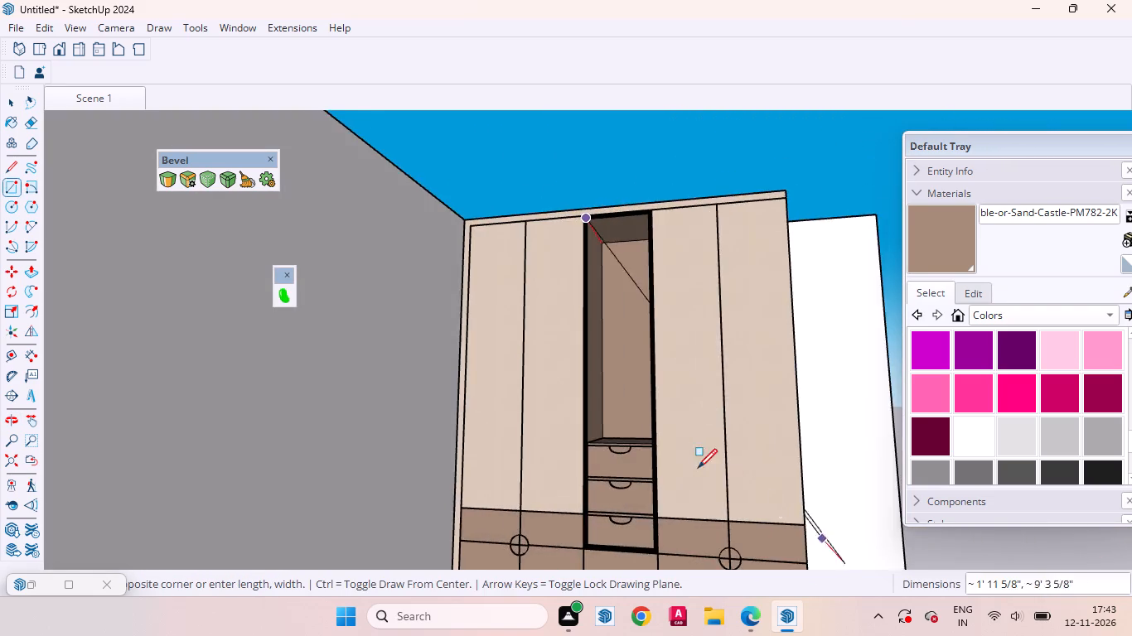
{"action": "scroll", "coordinate": [694, 463], "scroll_direction": "down", "scroll_amount": 13}
{"action": "scroll", "coordinate": [651, 504], "scroll_direction": "up", "scroll_amount": 18}
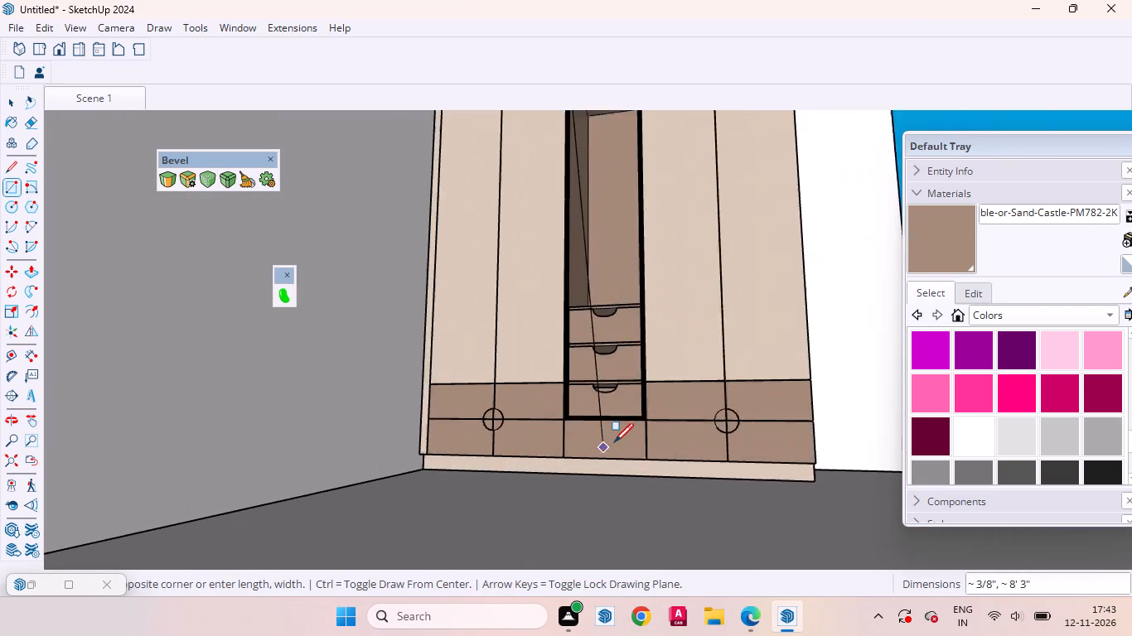
{"action": "key", "text": "Right"}
{"action": "scroll", "coordinate": [619, 432], "scroll_direction": "up", "scroll_amount": 4}
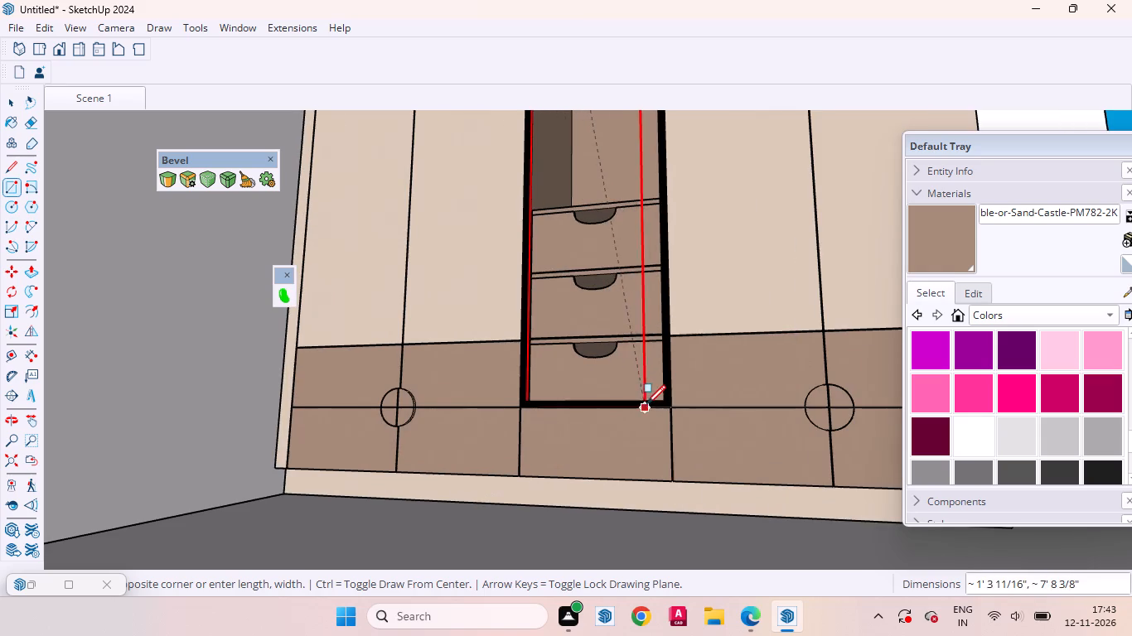
{"action": "left_click", "coordinate": [659, 402]}
{"action": "key", "text": "space"}
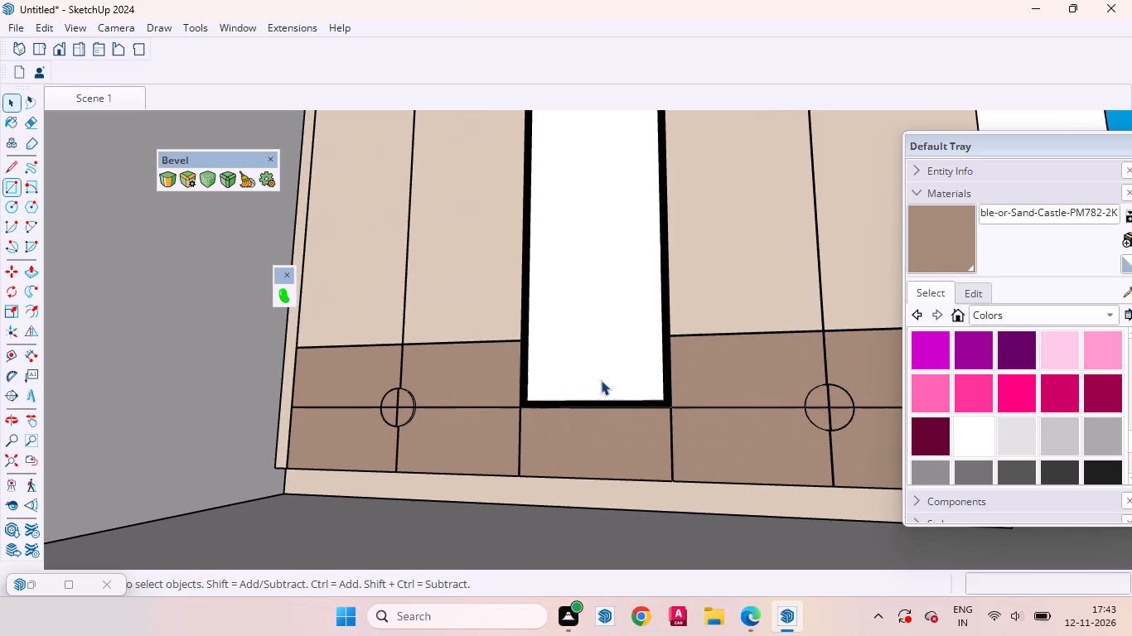
Paint the new panel in the central black frame with Translucent Glass Gray from the Glass and Mirrors materials.
{"action": "left_click", "coordinate": [1107, 315]}
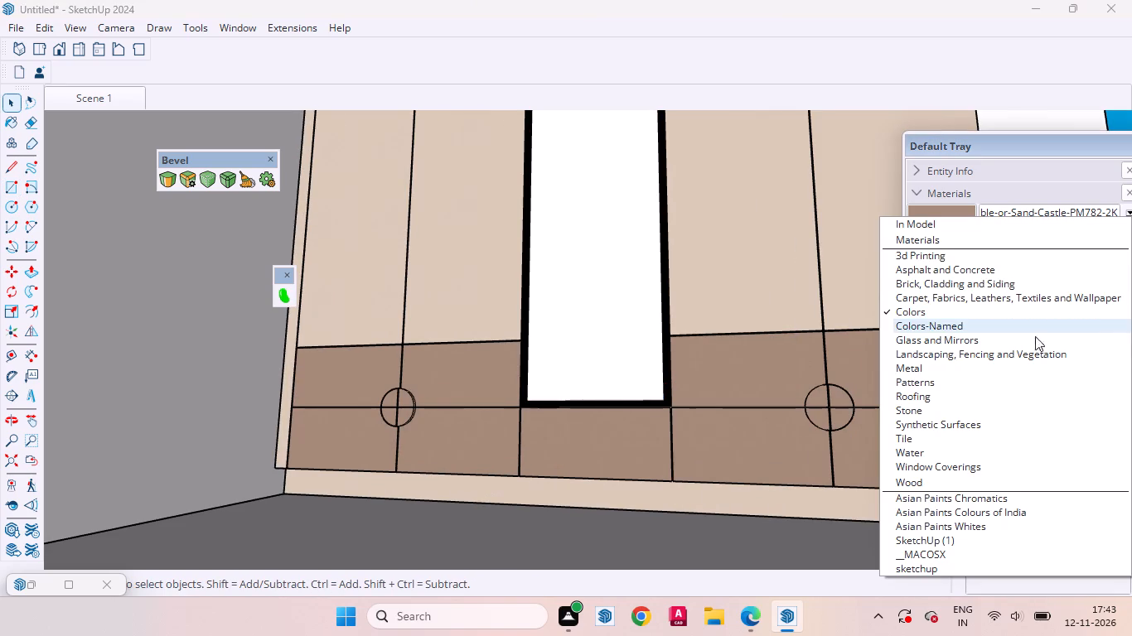
{"action": "left_click", "coordinate": [931, 336]}
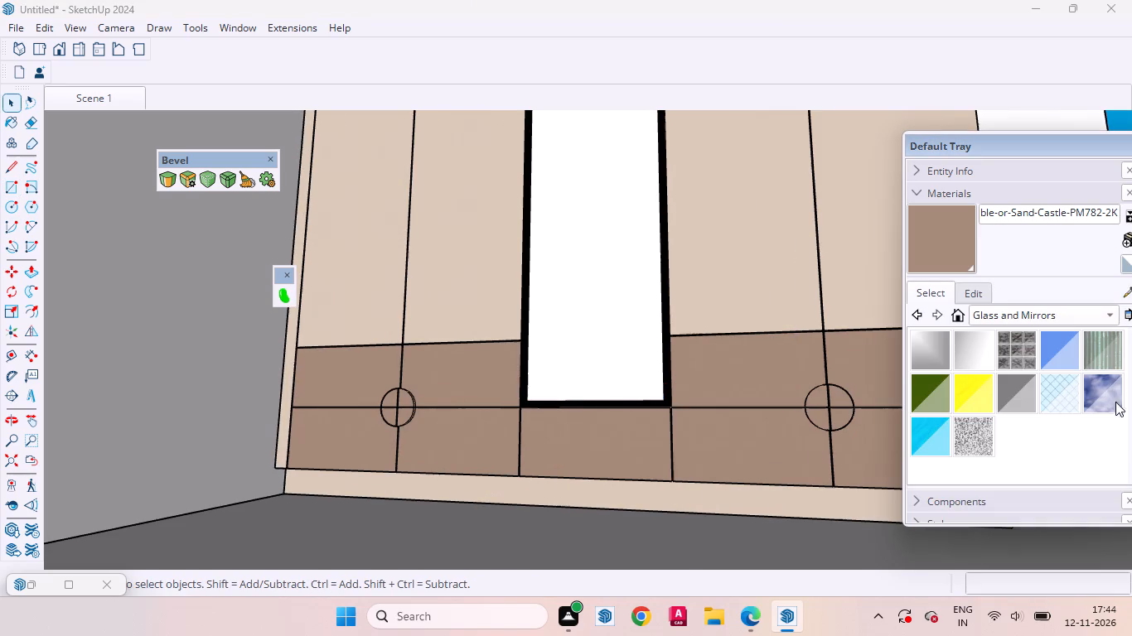
{"action": "left_click", "coordinate": [1022, 398]}
{"action": "left_click", "coordinate": [600, 277]}
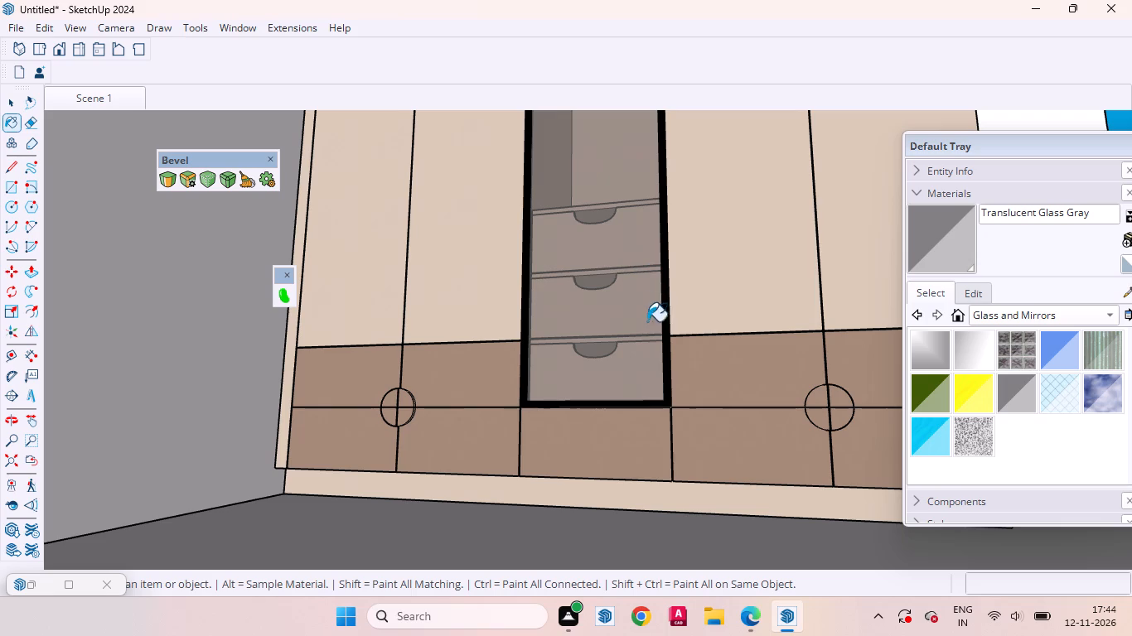
{"action": "key", "text": "space"}
Review the central glass panel from above, and recall Scene 1 to examine the whole wardrobe front.
{"action": "scroll", "coordinate": [639, 473], "scroll_direction": "down", "scroll_amount": 3}
{"action": "scroll", "coordinate": [642, 485], "scroll_direction": "up", "scroll_amount": 1}
{"action": "scroll", "coordinate": [642, 487], "scroll_direction": "down", "scroll_amount": 16}
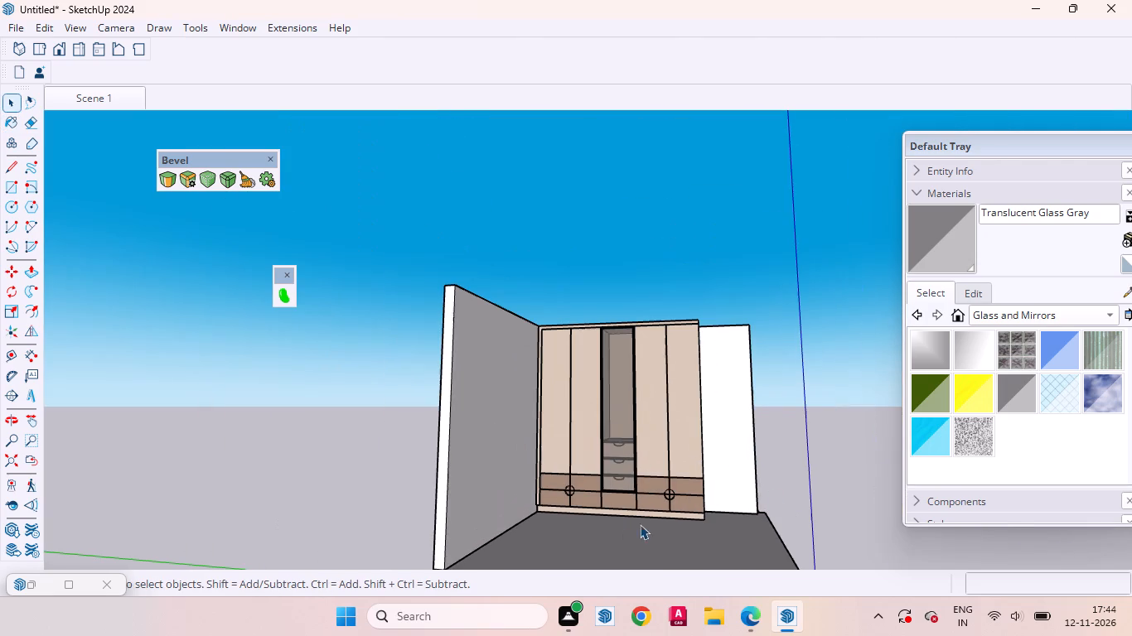
{"action": "left_click", "coordinate": [791, 442]}
{"action": "middle_click_drag", "start_coordinate": [630, 387], "coordinate": [637, 566]}
{"action": "scroll", "coordinate": [624, 361], "scroll_direction": "up", "scroll_amount": 6}
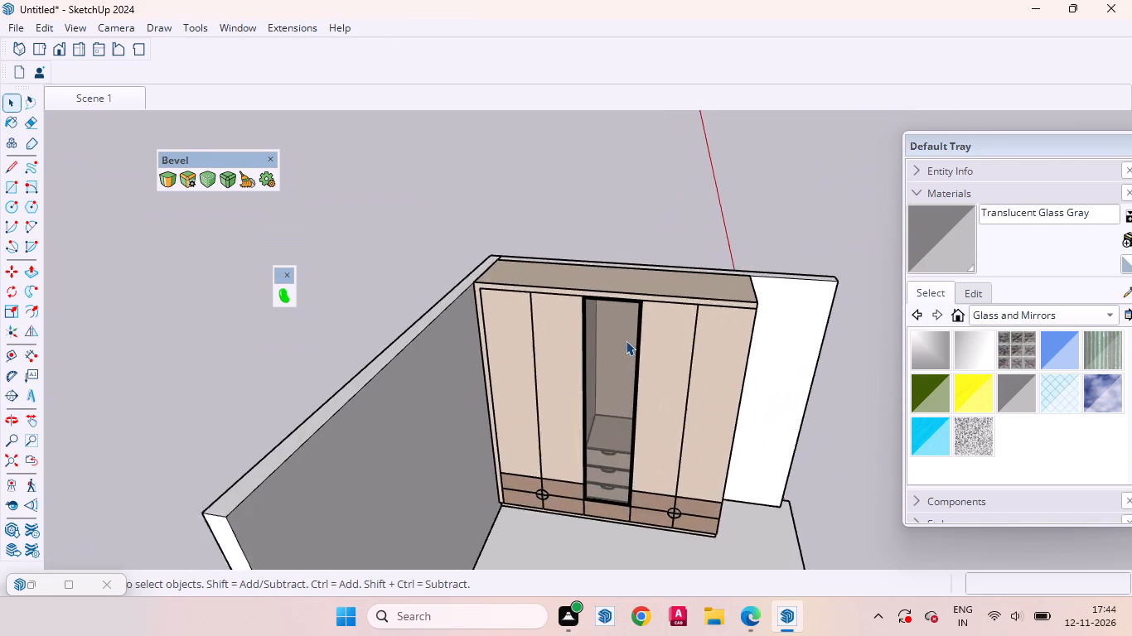
{"action": "scroll", "coordinate": [626, 340], "scroll_direction": "up", "scroll_amount": 2}
{"action": "left_click", "coordinate": [112, 104]}
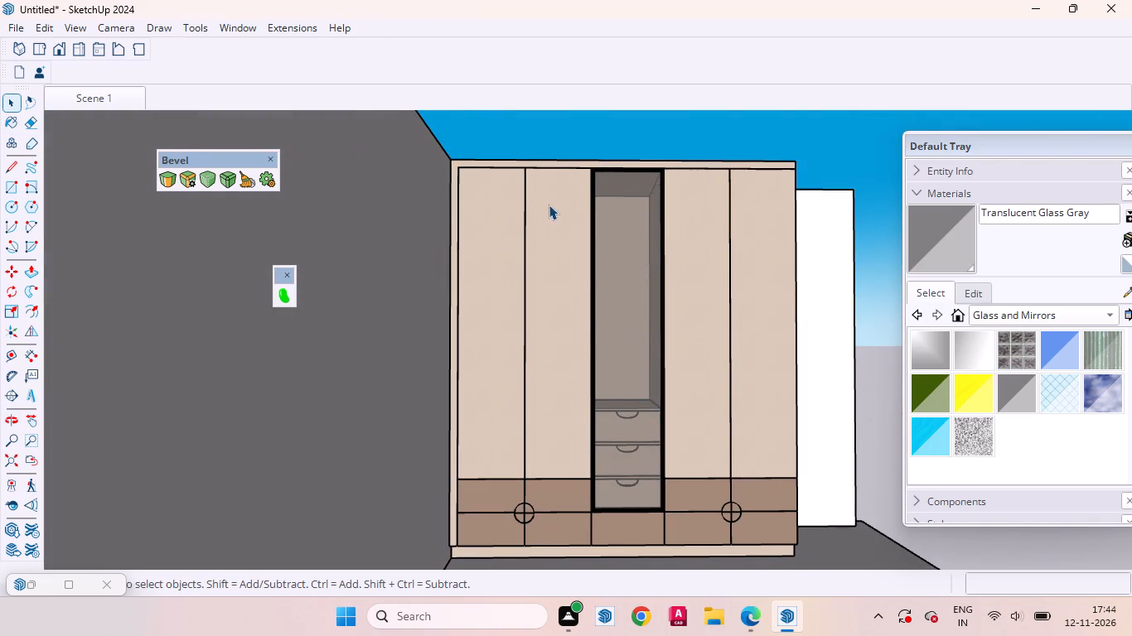
{"action": "scroll", "coordinate": [594, 396], "scroll_direction": "up", "scroll_amount": 1}
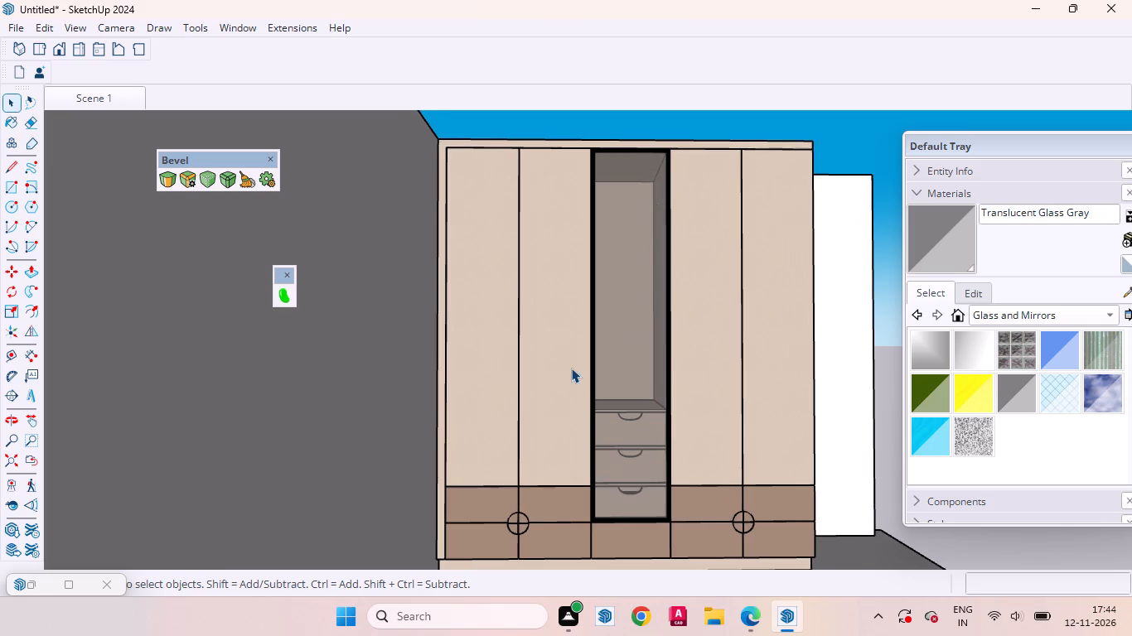
{"action": "scroll", "coordinate": [571, 368], "scroll_direction": "down", "scroll_amount": 2}
{"action": "scroll", "coordinate": [685, 435], "scroll_direction": "up", "scroll_amount": 3}
{"action": "scroll", "coordinate": [684, 444], "scroll_direction": "down", "scroll_amount": 2}
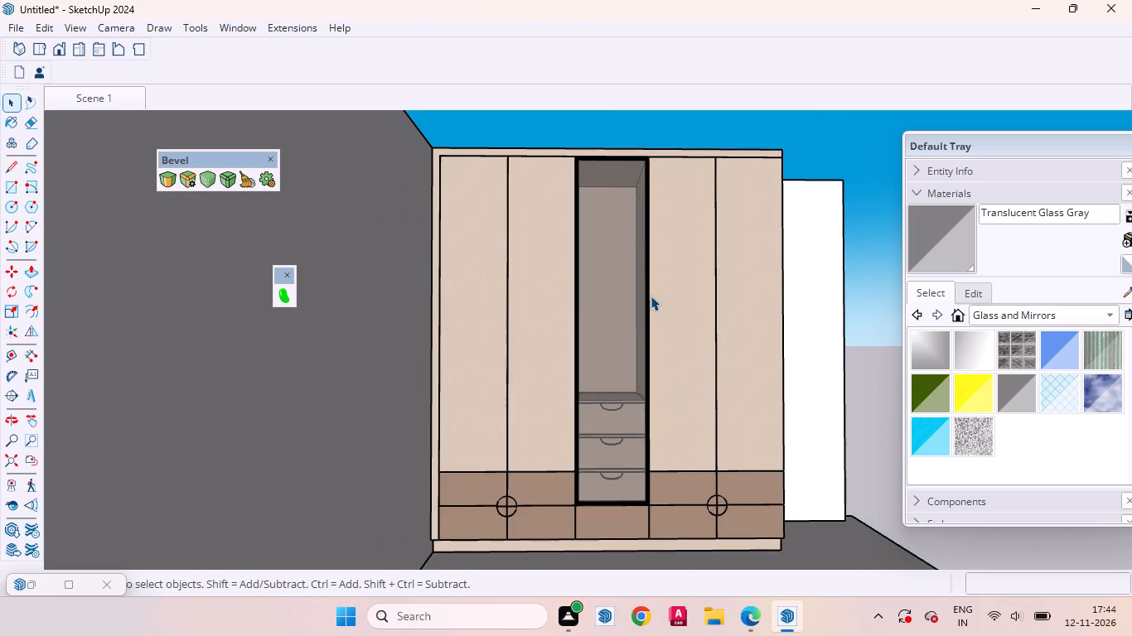
{"action": "scroll", "coordinate": [650, 296], "scroll_direction": "up", "scroll_amount": 1}
{"action": "scroll", "coordinate": [650, 297], "scroll_direction": "down", "scroll_amount": 1}
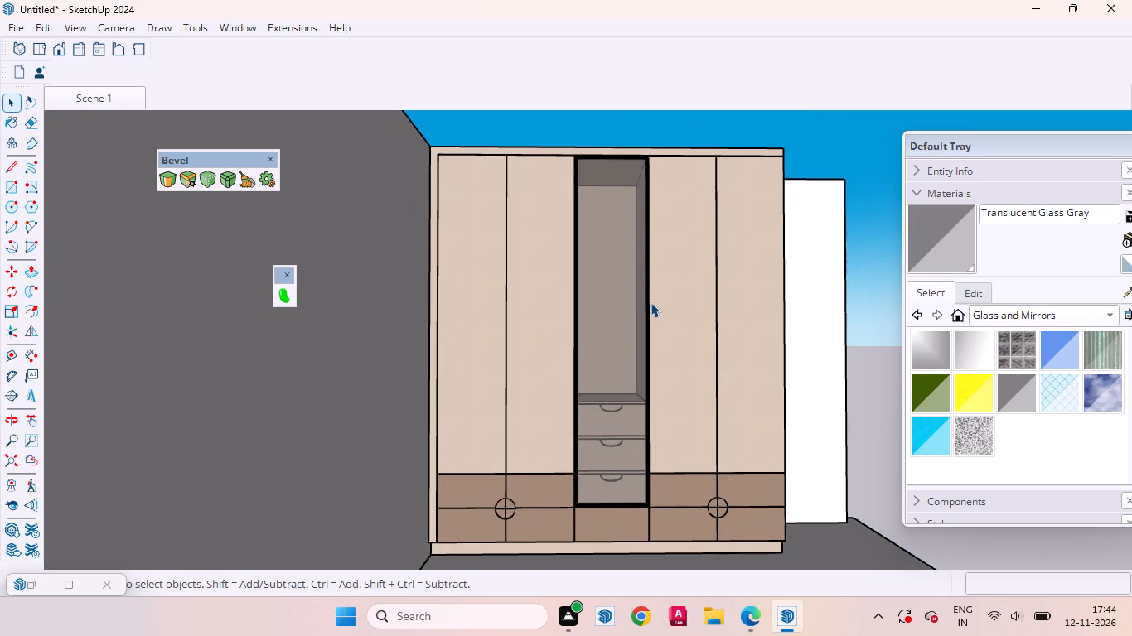
Examine the wardrobe's end panel, top and placement against the room walls from the side.
{"action": "middle_click_drag", "start_coordinate": [714, 350], "coordinate": [270, 476]}
{"action": "scroll", "coordinate": [661, 389], "scroll_direction": "down", "scroll_amount": 4}
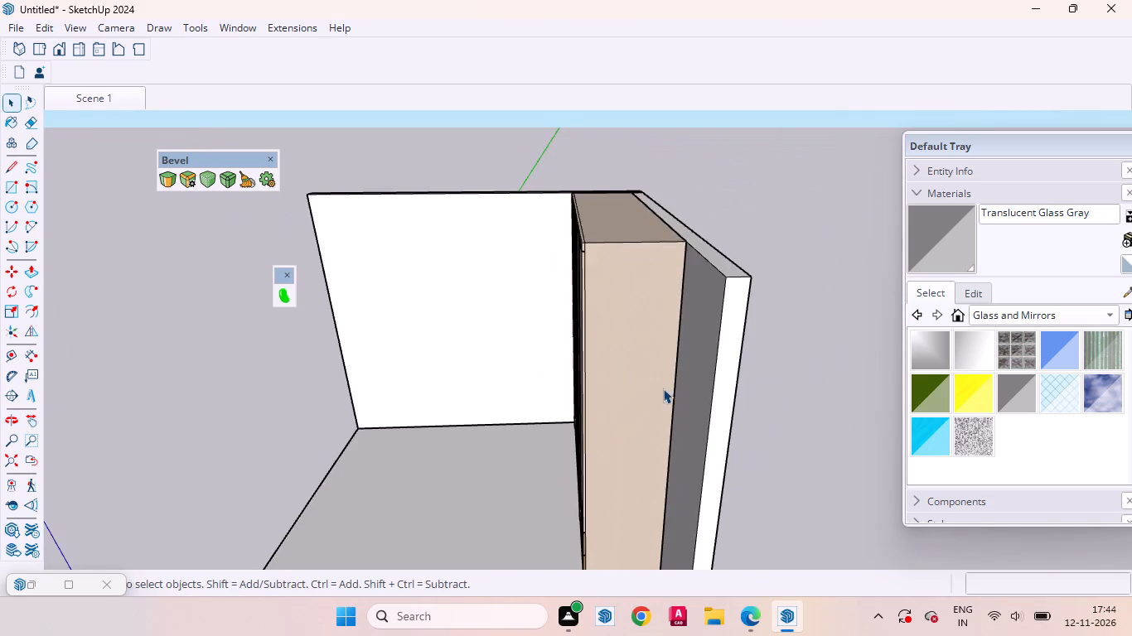
{"action": "scroll", "coordinate": [663, 388], "scroll_direction": "down", "scroll_amount": 12}
{"action": "left_click", "coordinate": [728, 443]}
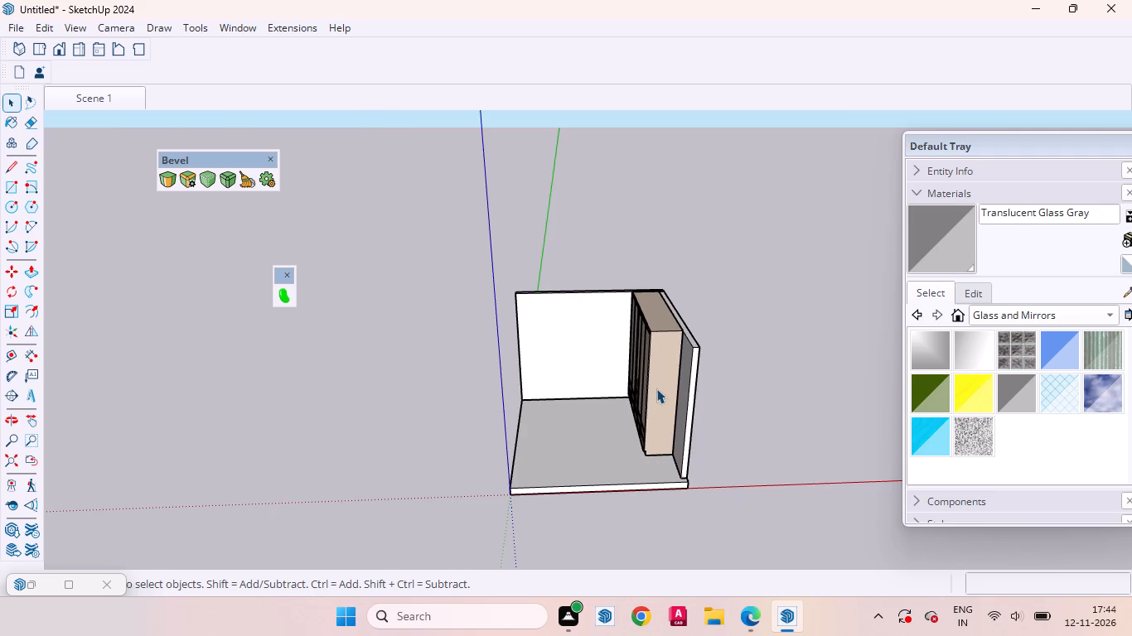
{"action": "scroll", "coordinate": [657, 388], "scroll_direction": "up", "scroll_amount": 3}
{"action": "scroll", "coordinate": [590, 383], "scroll_direction": "up", "scroll_amount": 3}
{"action": "scroll", "coordinate": [669, 387], "scroll_direction": "down", "scroll_amount": 3}
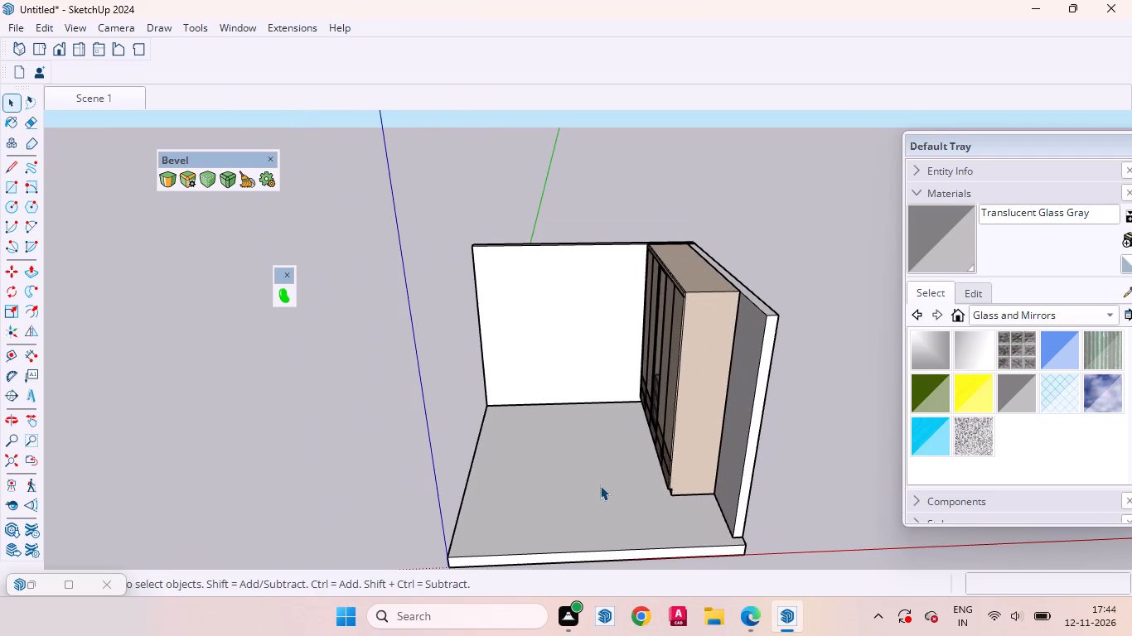
{"action": "middle_click_drag", "start_coordinate": [535, 463], "coordinate": [626, 508]}
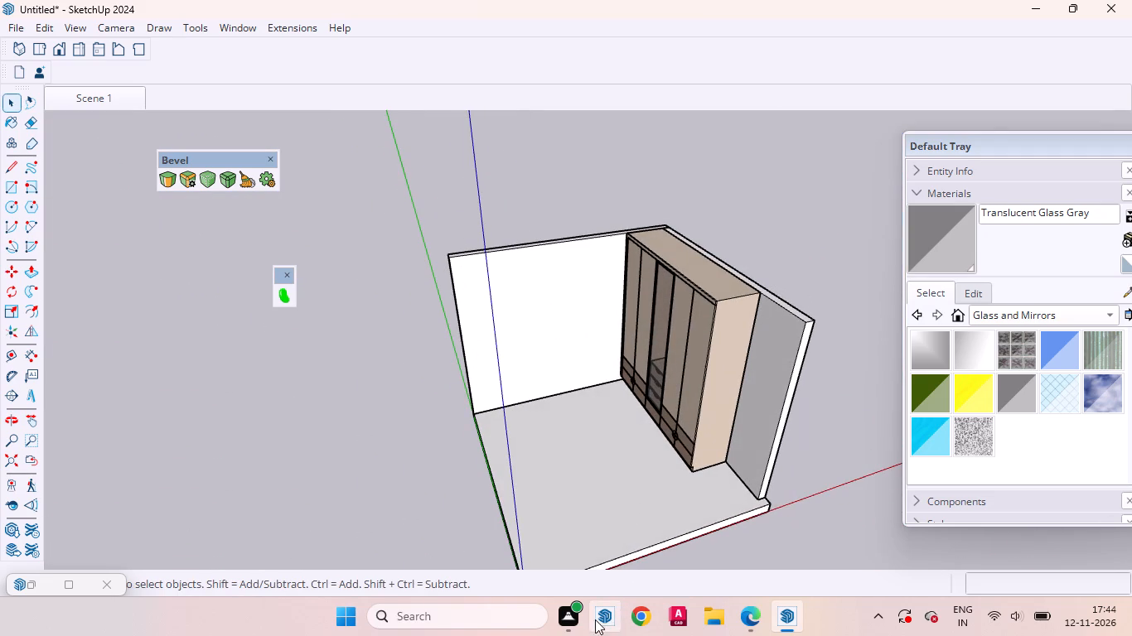
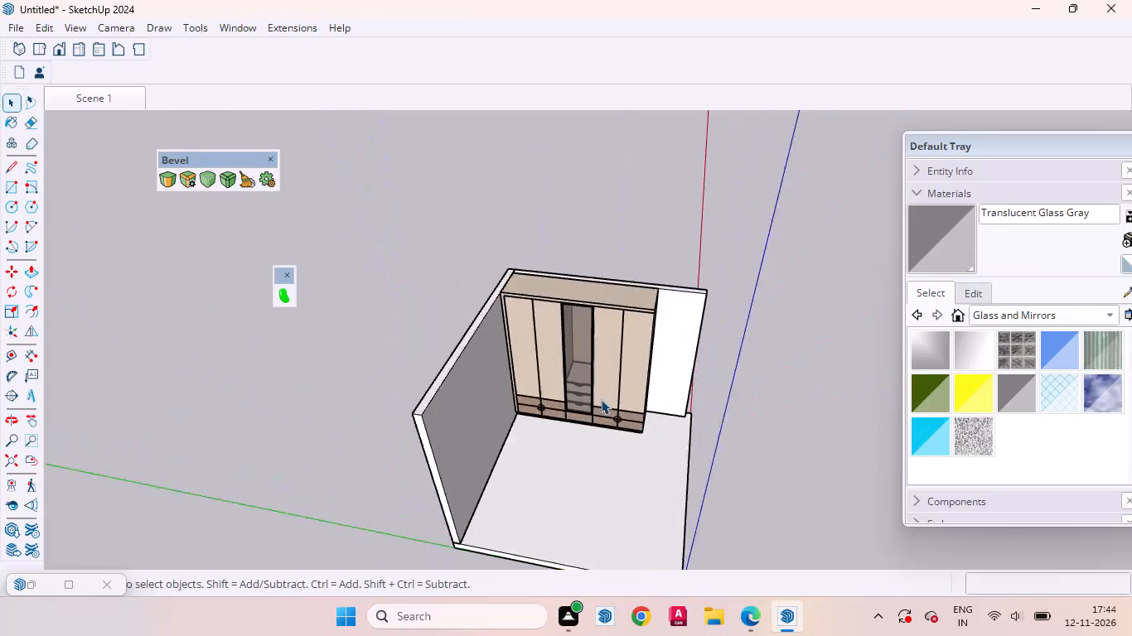
Examine the drawer fronts below the glass door, the circular cut-outs where they meet, and the wardrobe front.
{"action": "scroll", "coordinate": [601, 399], "scroll_direction": "up", "scroll_amount": 20}
{"action": "scroll", "coordinate": [601, 399], "scroll_direction": "up", "scroll_amount": 1}
{"action": "middle_click_drag", "start_coordinate": [559, 364], "coordinate": [586, 307]}
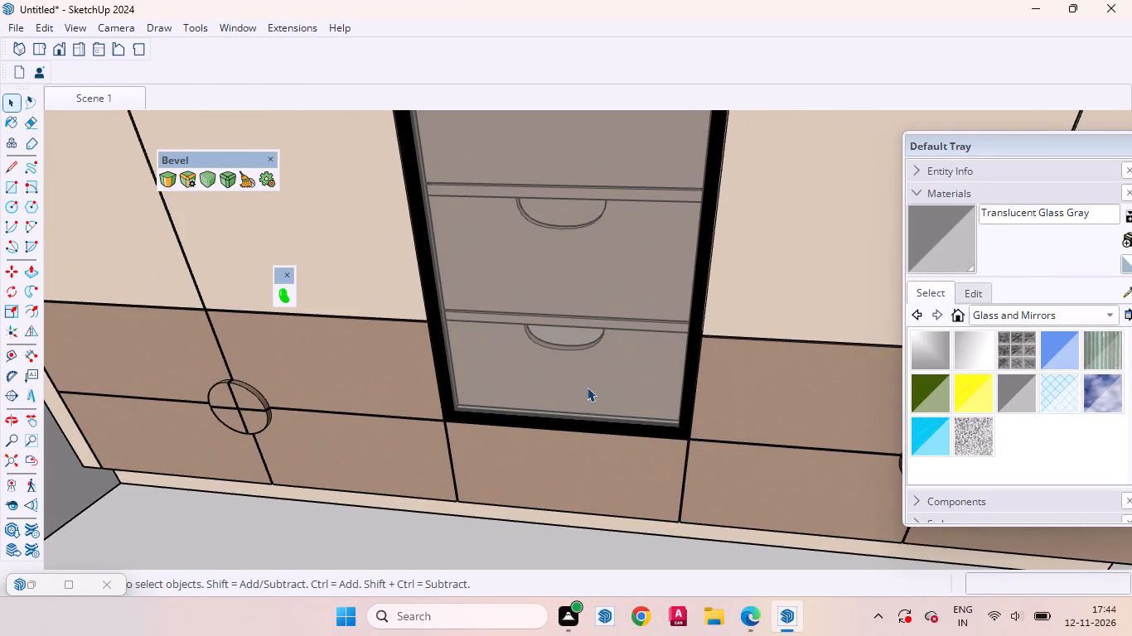
{"action": "scroll", "coordinate": [584, 391], "scroll_direction": "down", "scroll_amount": 9}
{"action": "middle_click_drag", "start_coordinate": [552, 466], "coordinate": [573, 362]}
{"action": "scroll", "coordinate": [448, 423], "scroll_direction": "up", "scroll_amount": 5}
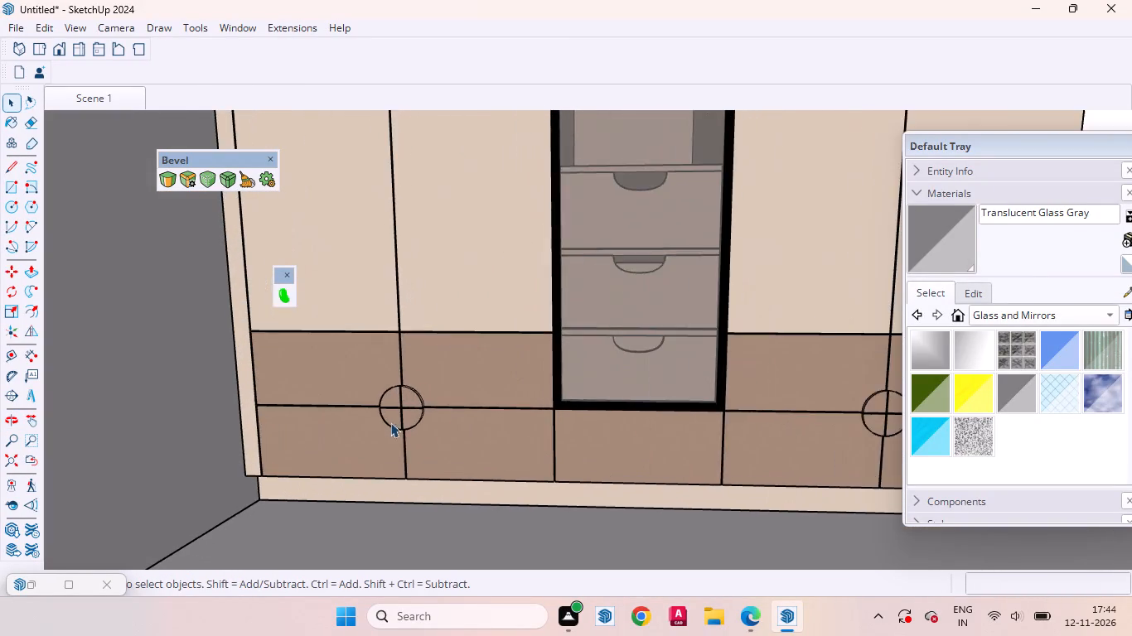
{"action": "scroll", "coordinate": [390, 422], "scroll_direction": "up", "scroll_amount": 14}
{"action": "middle_click_drag", "start_coordinate": [463, 354], "coordinate": [589, 359]}
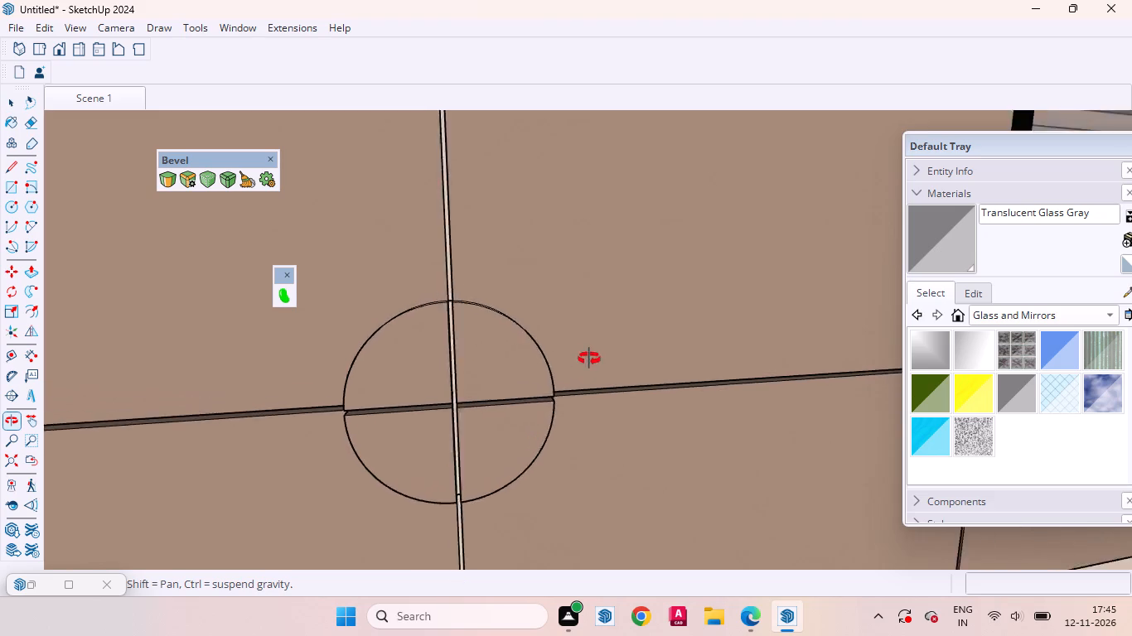
{"action": "middle_click_drag", "start_coordinate": [589, 359], "coordinate": [449, 383]}
{"action": "scroll", "coordinate": [526, 391], "scroll_direction": "down", "scroll_amount": 5}
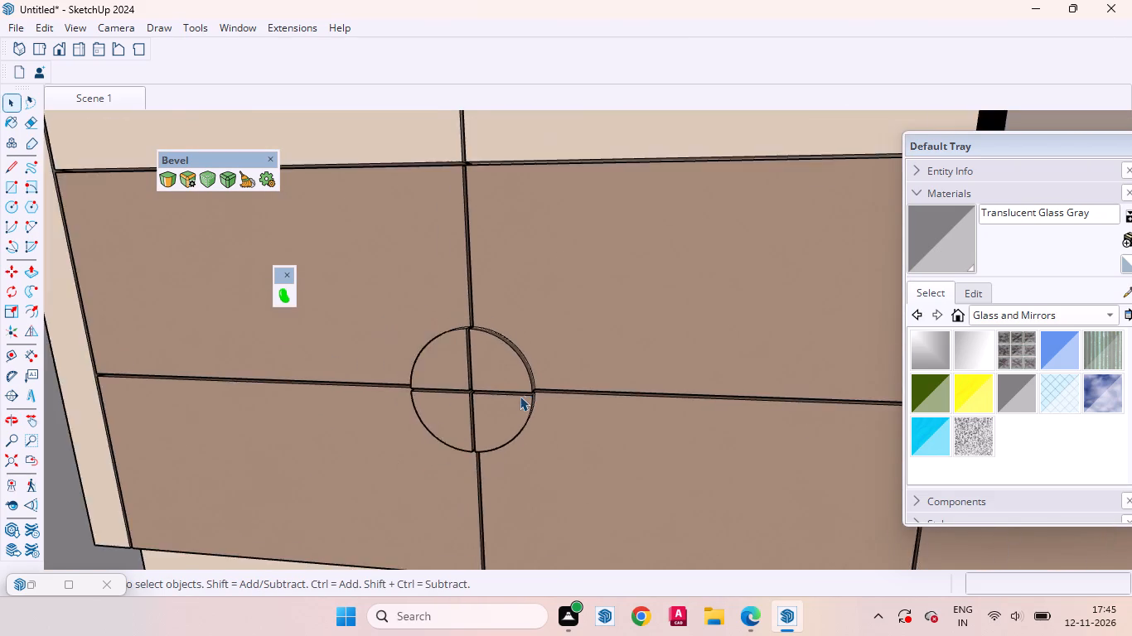
{"action": "scroll", "coordinate": [520, 396], "scroll_direction": "down", "scroll_amount": 14}
{"action": "scroll", "coordinate": [401, 402], "scroll_direction": "down", "scroll_amount": 11}
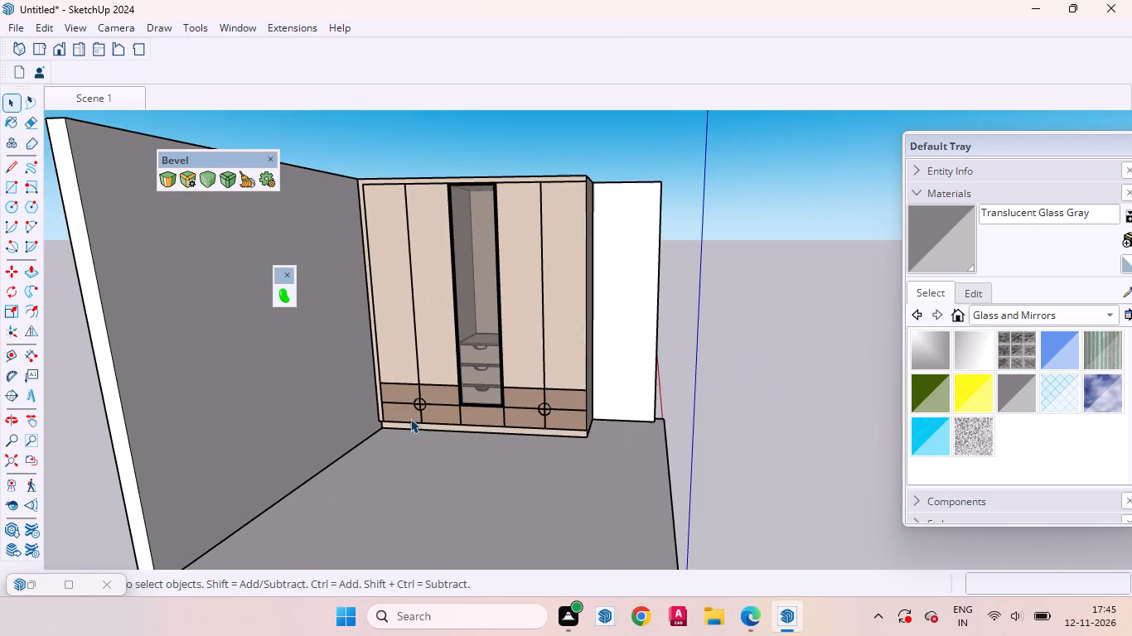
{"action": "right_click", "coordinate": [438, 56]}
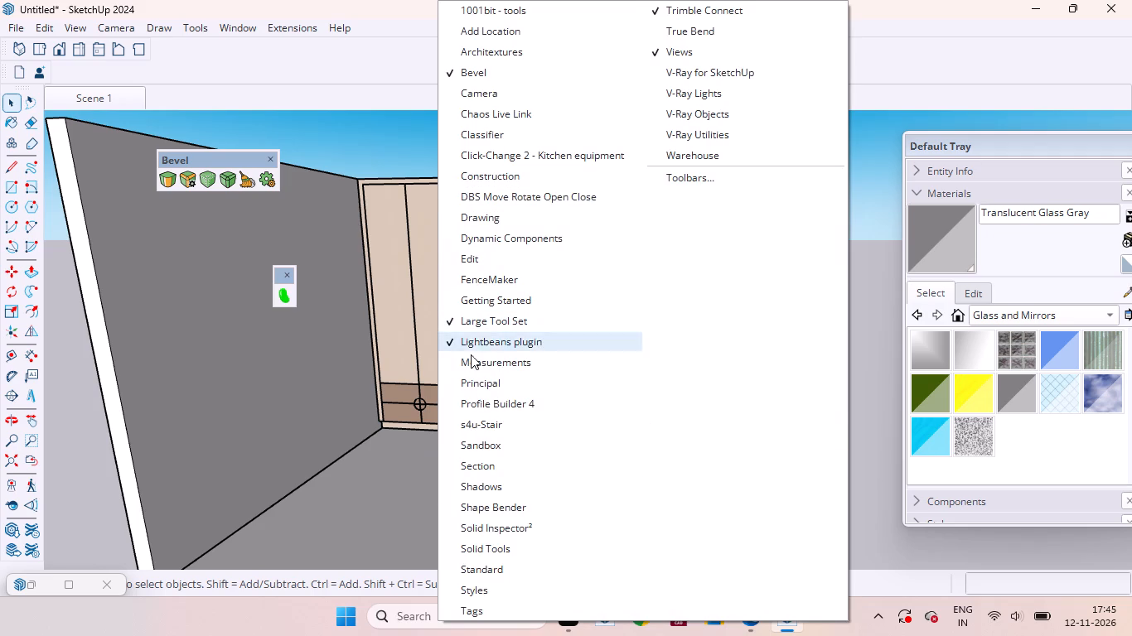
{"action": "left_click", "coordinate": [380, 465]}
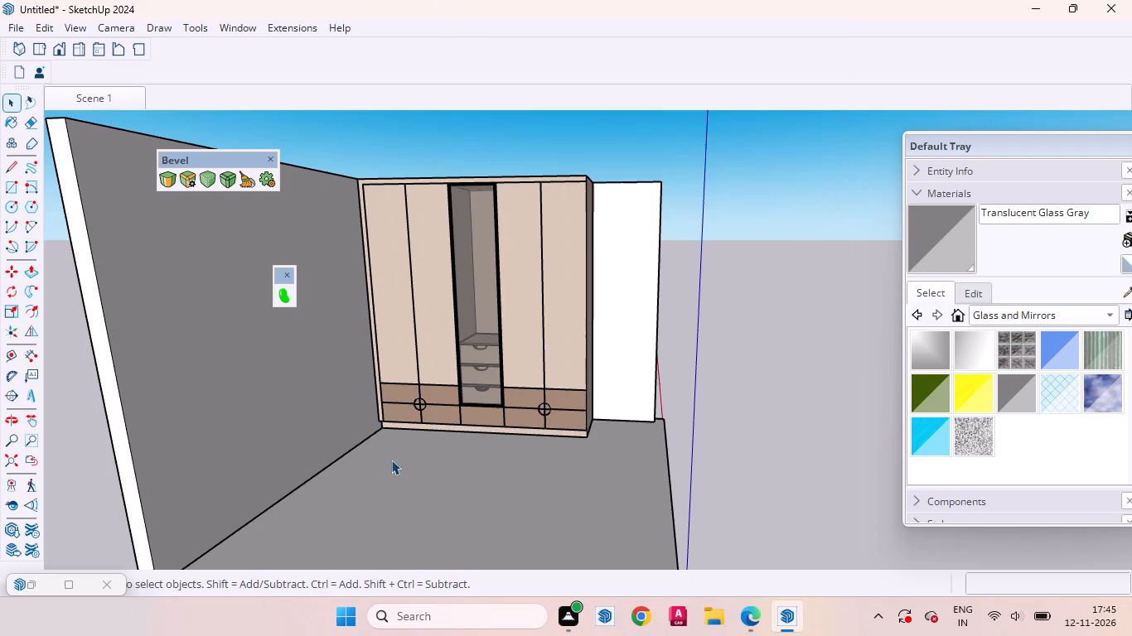
Select the floor group's top face and create a material from marble image 5943b18d2c54371cd8fdc3d12be475fa in Downloads.
{"action": "scroll", "coordinate": [544, 419], "scroll_direction": "down", "scroll_amount": 5}
{"action": "middle_click_drag", "start_coordinate": [623, 454], "coordinate": [398, 618]}
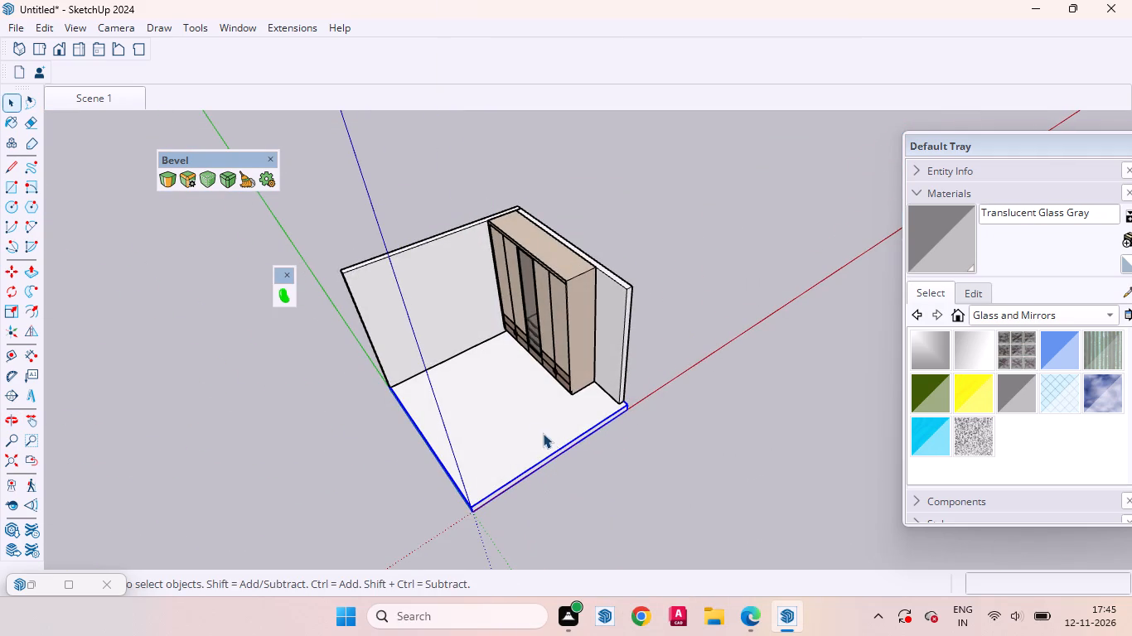
{"action": "double_click", "coordinate": [530, 426]}
{"action": "left_click", "coordinate": [477, 413]}
{"action": "scroll", "coordinate": [514, 486], "scroll_direction": "up", "scroll_amount": 7}
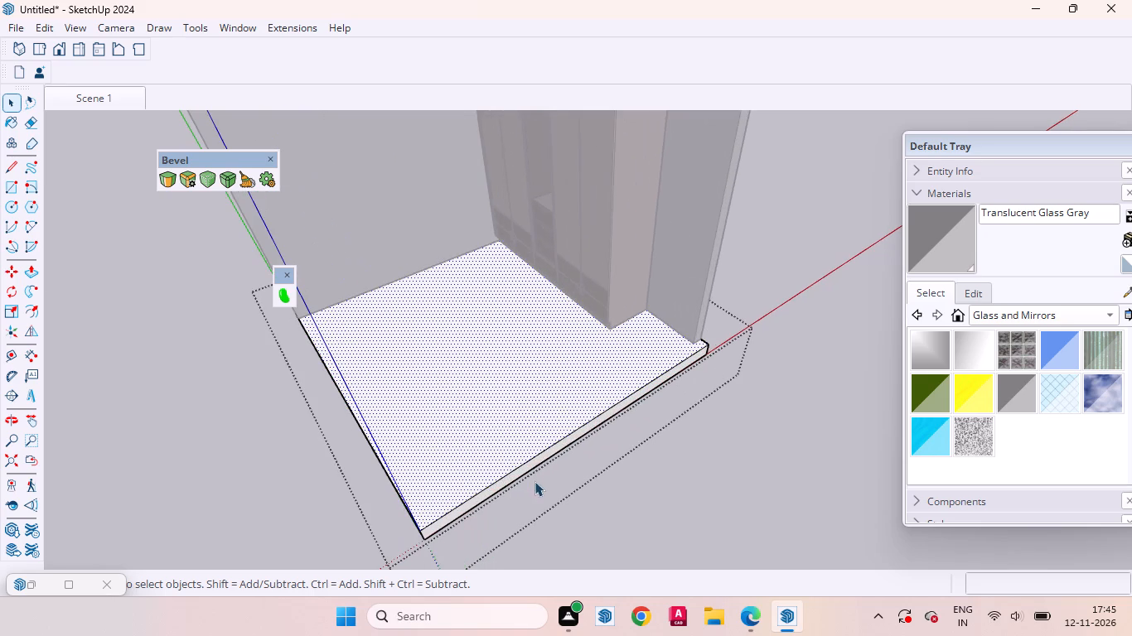
{"action": "left_click", "coordinate": [1130, 241]}
{"action": "left_click", "coordinate": [868, 378]}
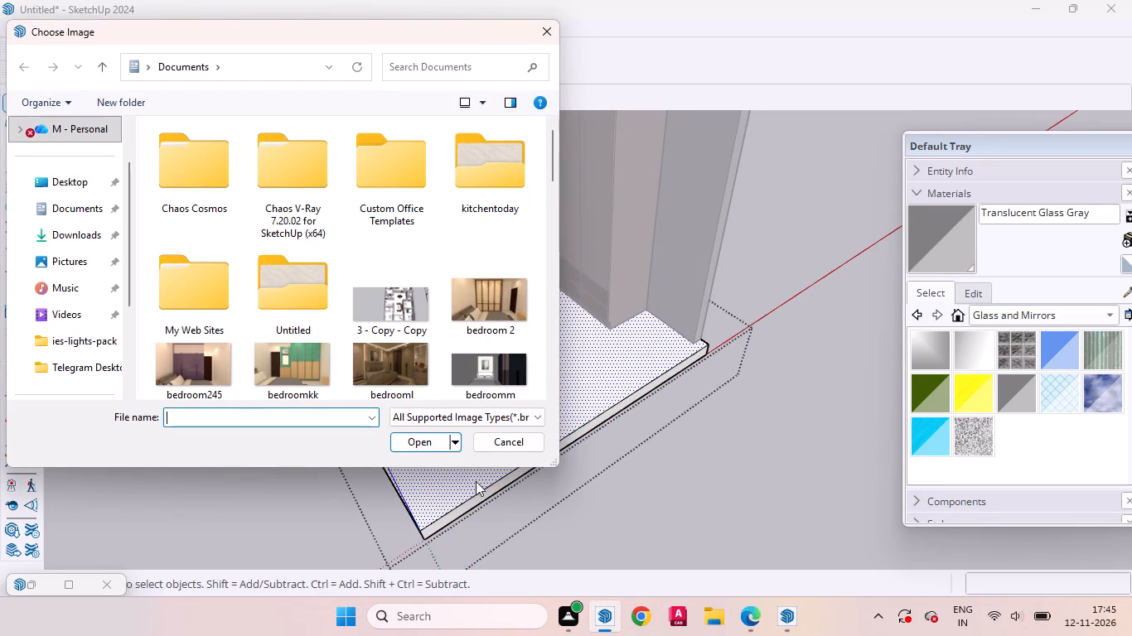
{"action": "left_click", "coordinate": [67, 235]}
{"action": "scroll", "coordinate": [380, 280], "scroll_direction": "down", "scroll_amount": 2}
{"action": "scroll", "coordinate": [373, 282], "scroll_direction": "up", "scroll_amount": 1}
{"action": "scroll", "coordinate": [373, 282], "scroll_direction": "down", "scroll_amount": 7}
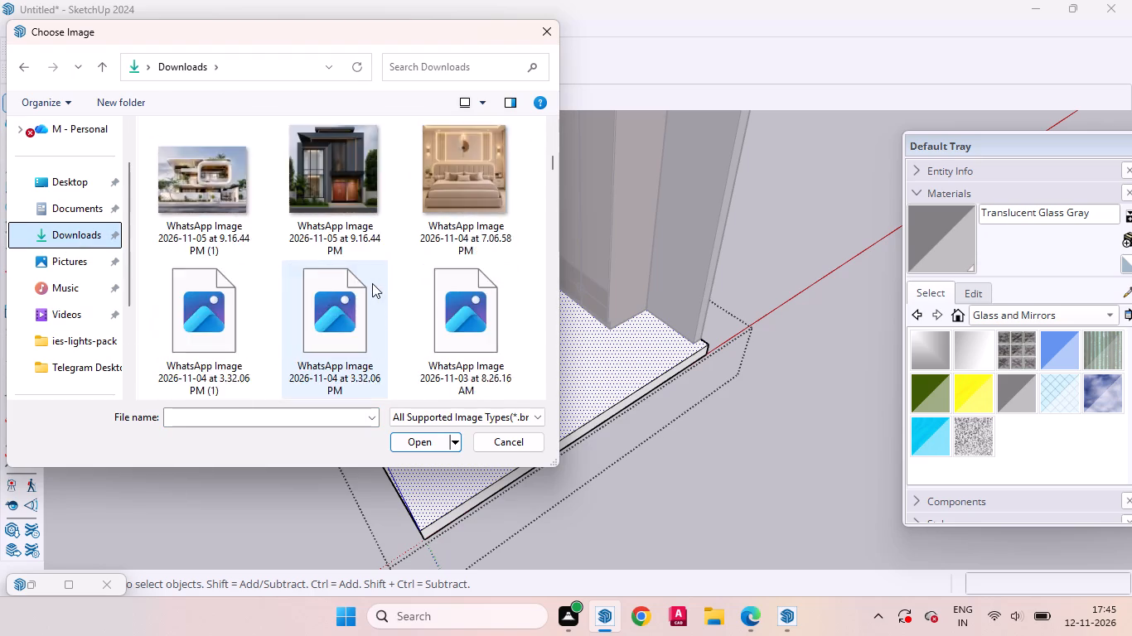
{"action": "scroll", "coordinate": [372, 283], "scroll_direction": "down", "scroll_amount": 11}
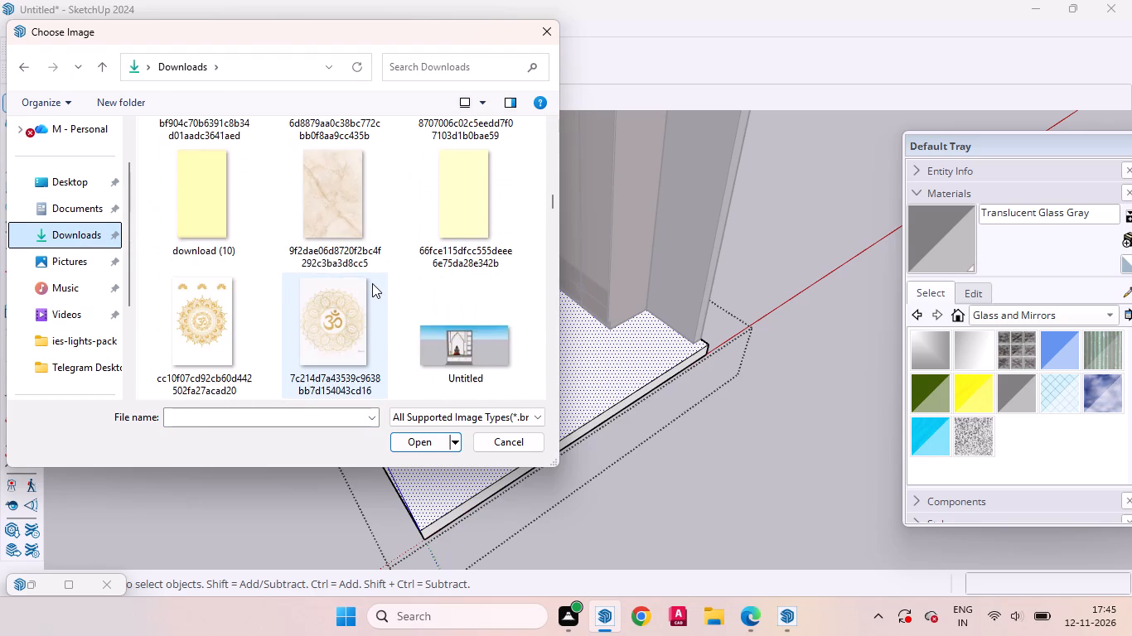
{"action": "scroll", "coordinate": [372, 283], "scroll_direction": "down", "scroll_amount": 2}
{"action": "left_click", "coordinate": [344, 210]}
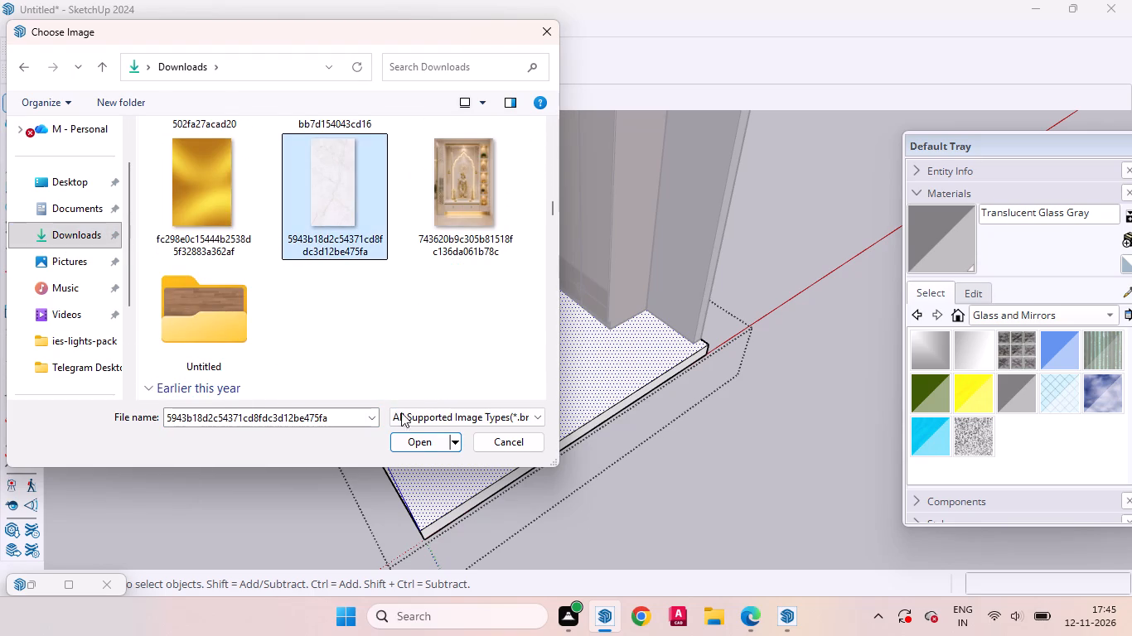
{"action": "left_click", "coordinate": [414, 443]}
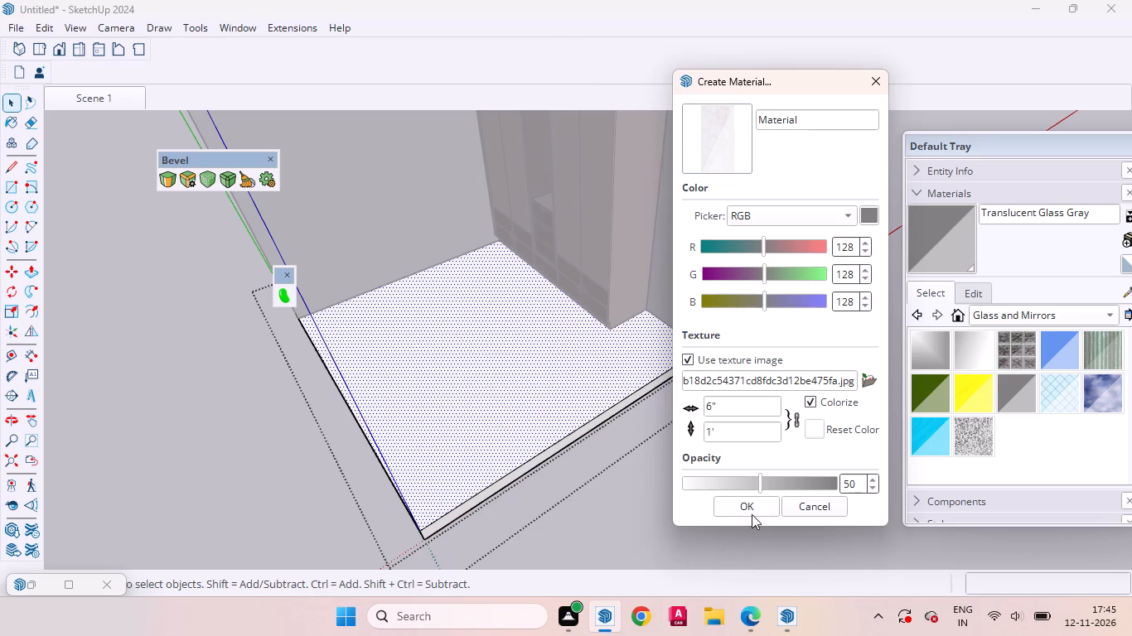
{"action": "left_click", "coordinate": [750, 508]}
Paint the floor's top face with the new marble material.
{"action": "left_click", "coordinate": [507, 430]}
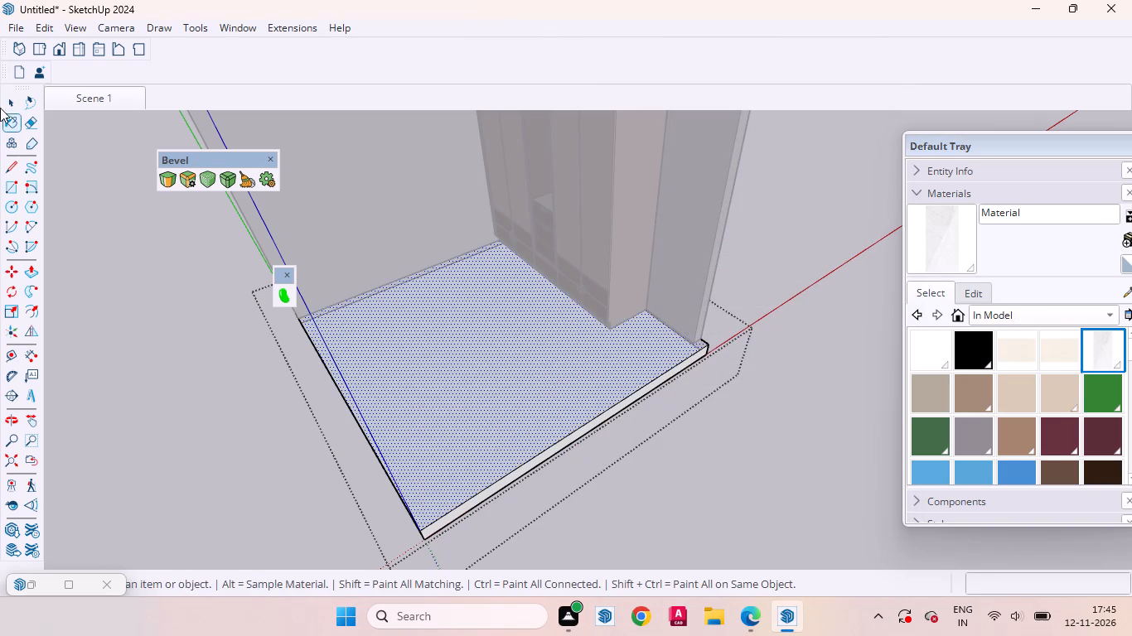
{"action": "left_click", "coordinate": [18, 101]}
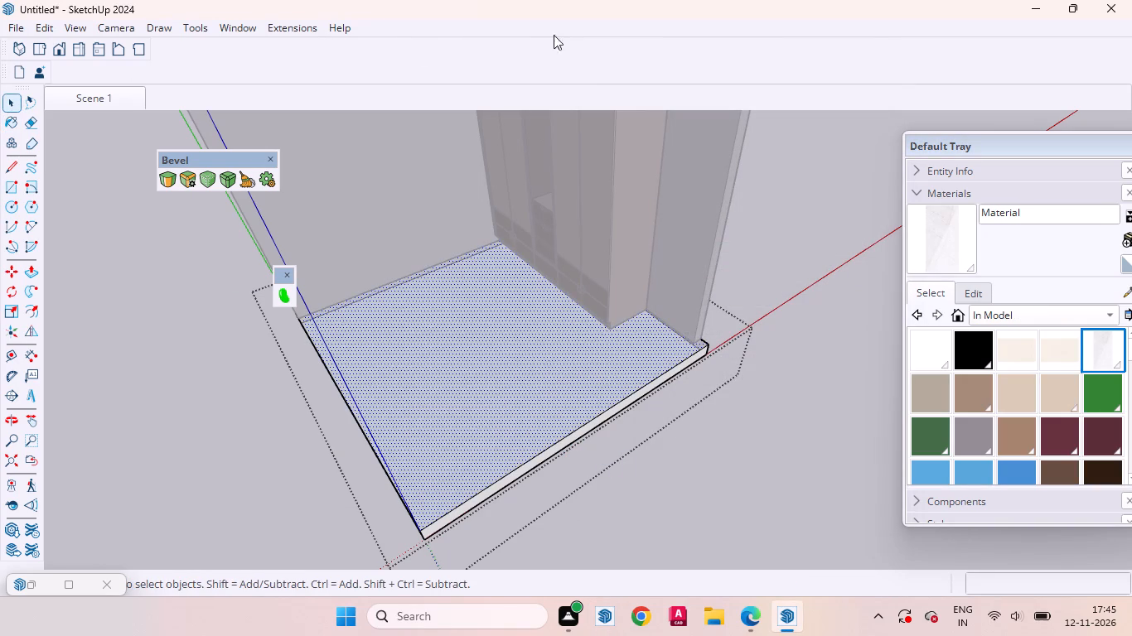
Enable the V-Ray Utilities tool set.
{"action": "right_click", "coordinate": [549, 34]}
{"action": "left_click", "coordinate": [796, 135]}
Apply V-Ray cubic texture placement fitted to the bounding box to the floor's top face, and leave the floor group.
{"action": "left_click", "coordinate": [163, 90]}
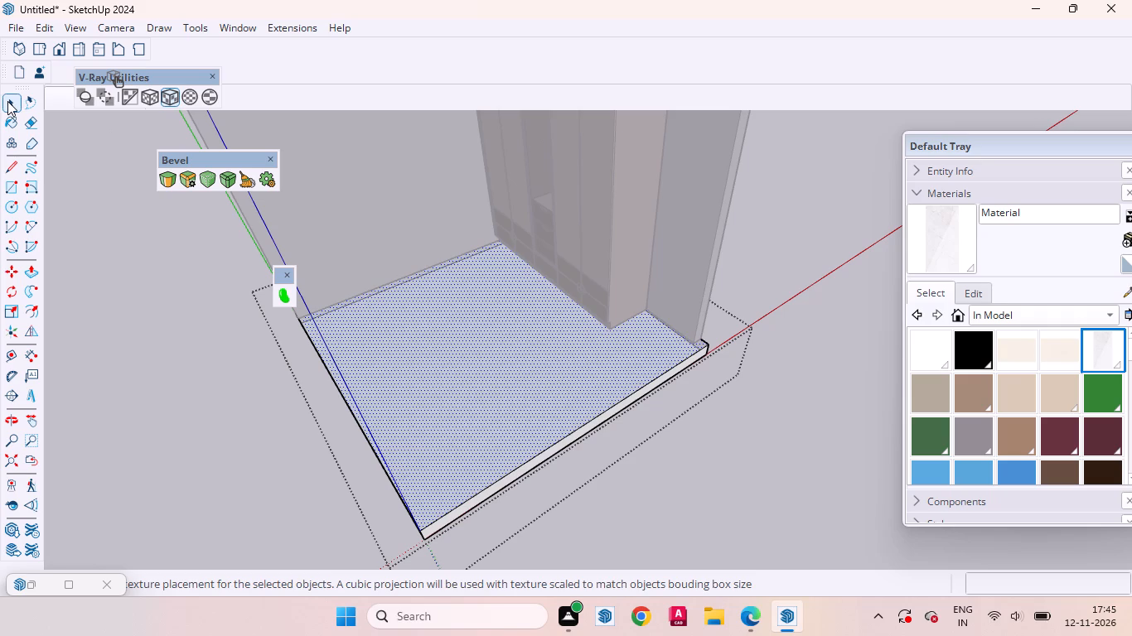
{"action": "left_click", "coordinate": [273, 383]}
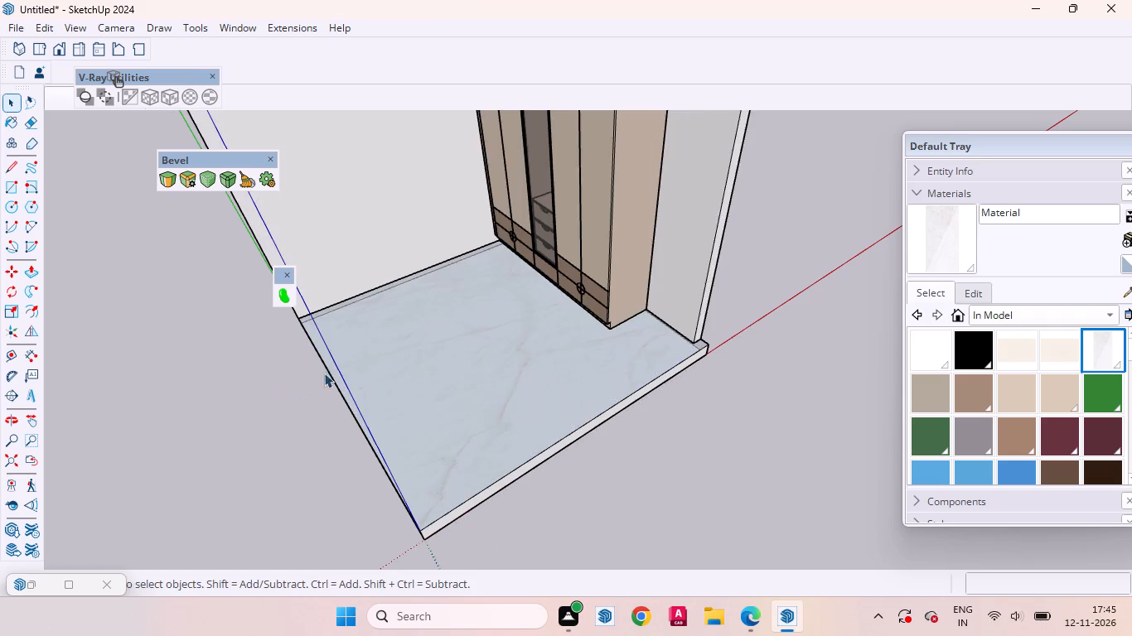
Examine the marble floor's veining, opacity and edges in front of the wardrobe.
{"action": "scroll", "coordinate": [367, 384], "scroll_direction": "up", "scroll_amount": 3}
{"action": "middle_click_drag", "start_coordinate": [469, 402], "coordinate": [551, 402]}
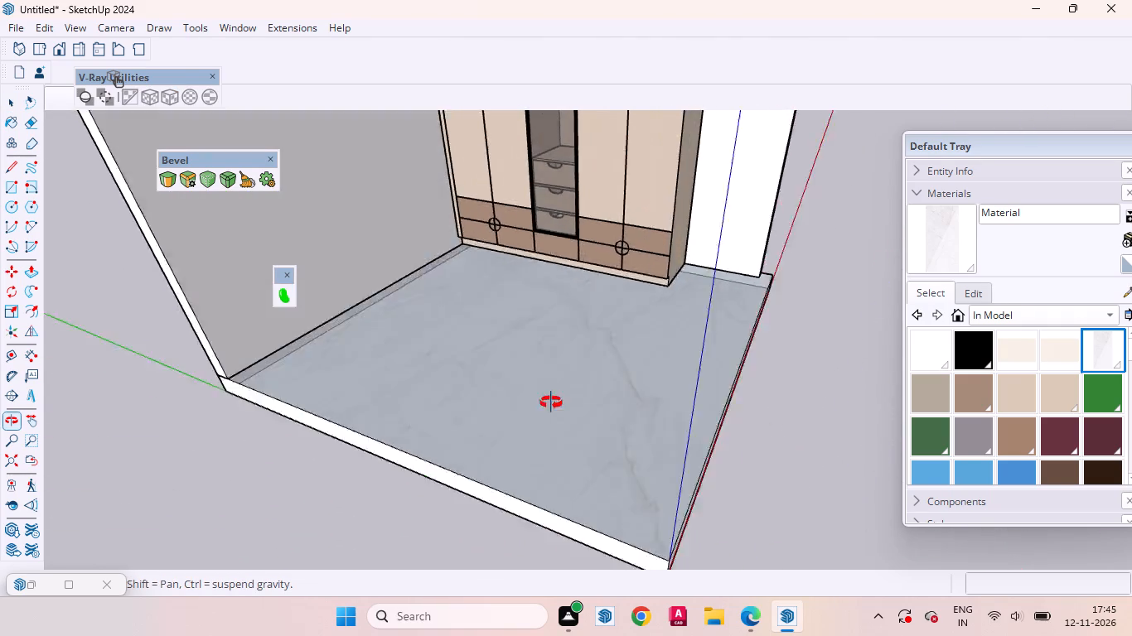
{"action": "middle_click_drag", "start_coordinate": [551, 402], "coordinate": [540, 438]}
{"action": "scroll", "coordinate": [676, 373], "scroll_direction": "up", "scroll_amount": 3}
{"action": "middle_click_drag", "start_coordinate": [699, 395], "coordinate": [815, 248]}
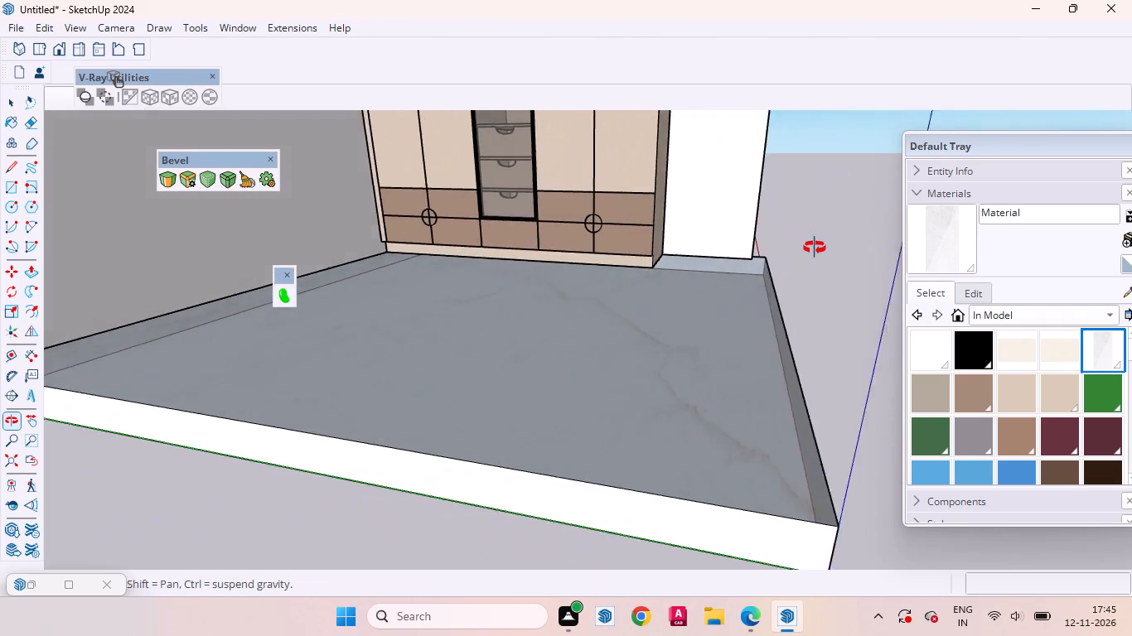
{"action": "middle_click_drag", "start_coordinate": [815, 248], "coordinate": [825, 294]}
{"action": "scroll", "coordinate": [822, 307], "scroll_direction": "up", "scroll_amount": 1}
{"action": "scroll", "coordinate": [795, 356], "scroll_direction": "down", "scroll_amount": 8}
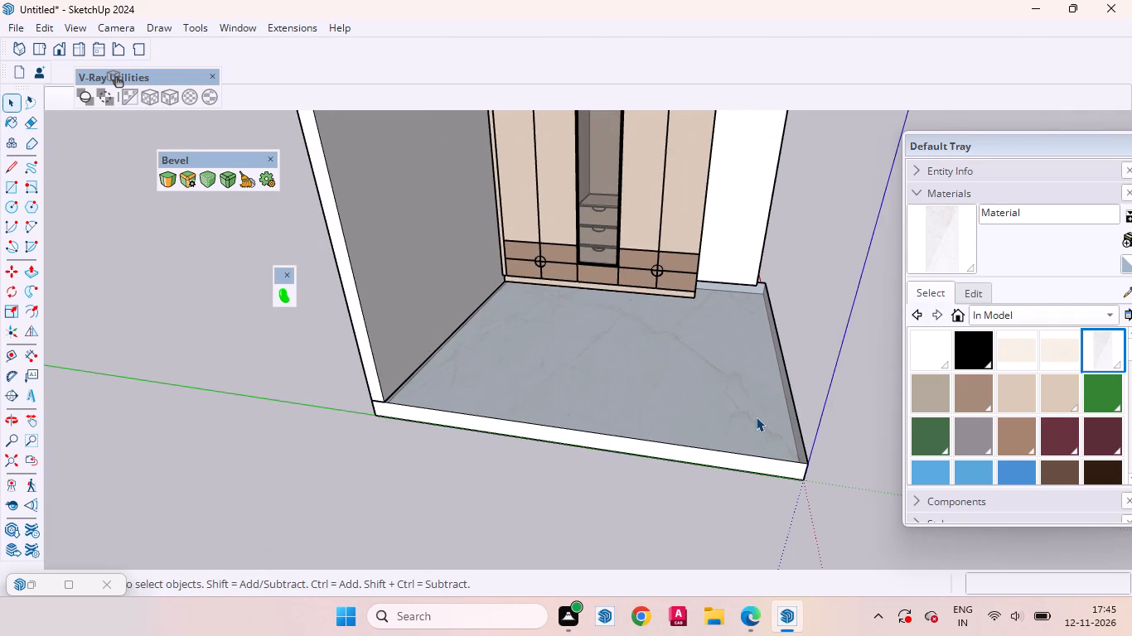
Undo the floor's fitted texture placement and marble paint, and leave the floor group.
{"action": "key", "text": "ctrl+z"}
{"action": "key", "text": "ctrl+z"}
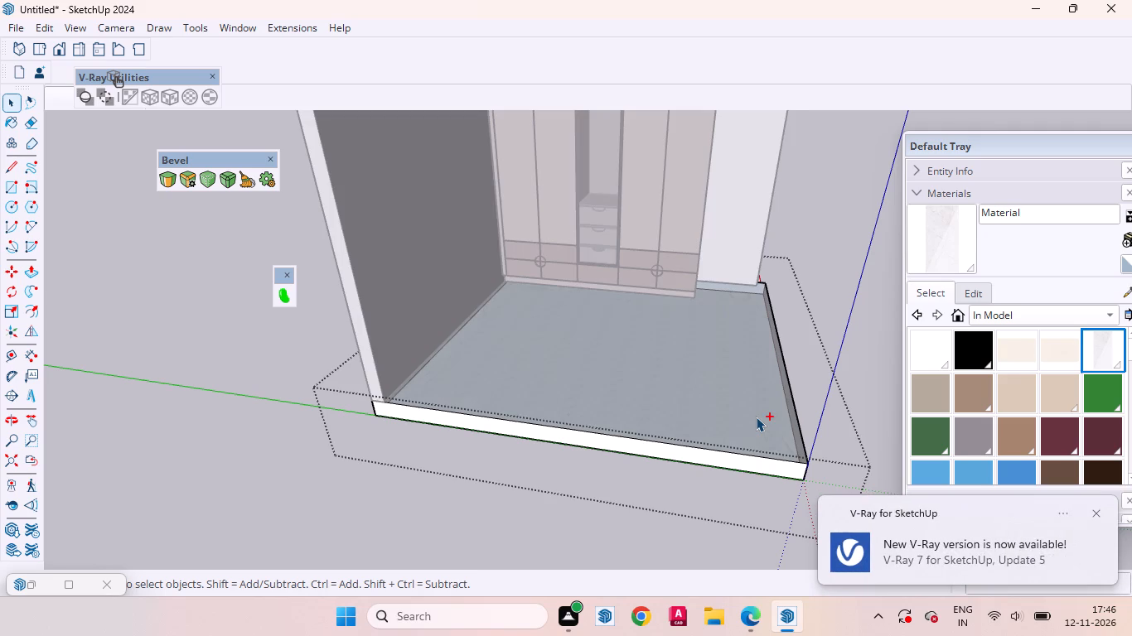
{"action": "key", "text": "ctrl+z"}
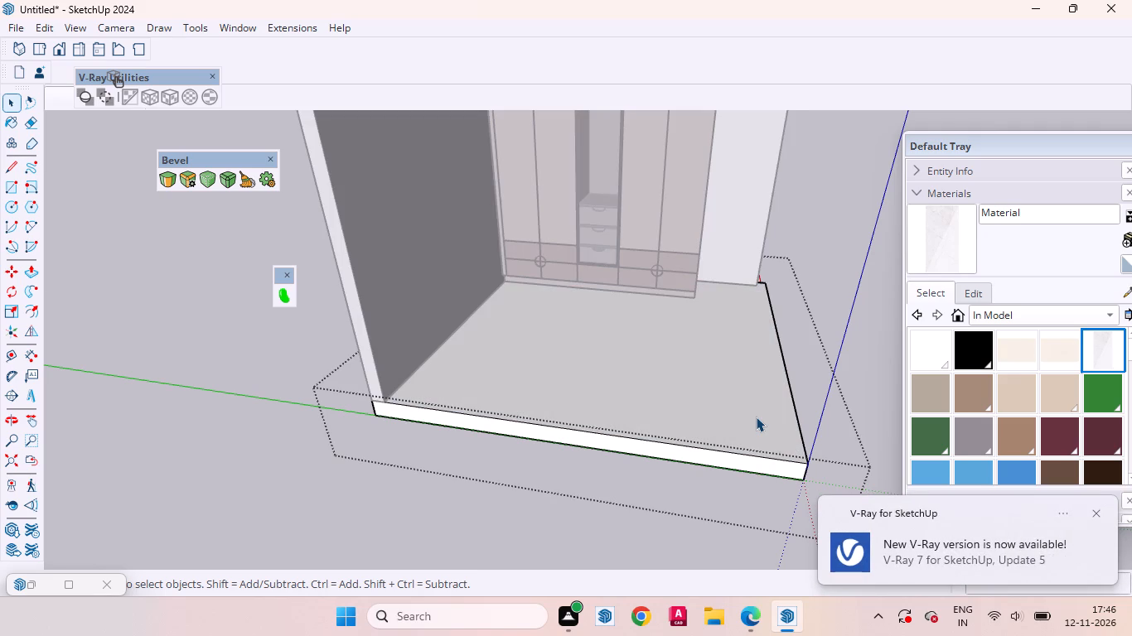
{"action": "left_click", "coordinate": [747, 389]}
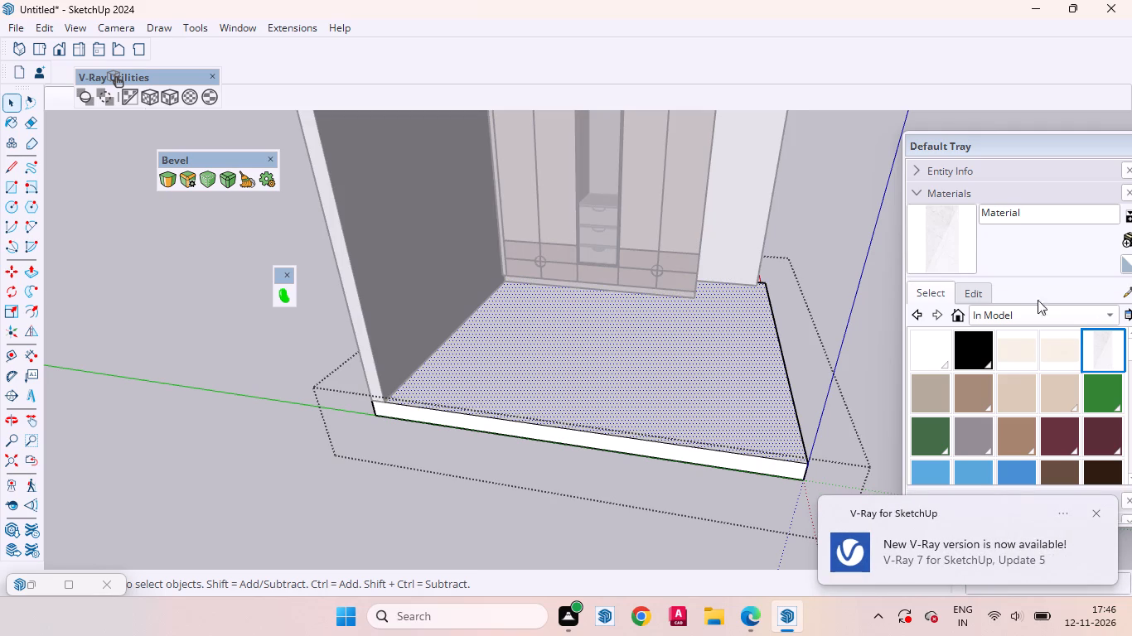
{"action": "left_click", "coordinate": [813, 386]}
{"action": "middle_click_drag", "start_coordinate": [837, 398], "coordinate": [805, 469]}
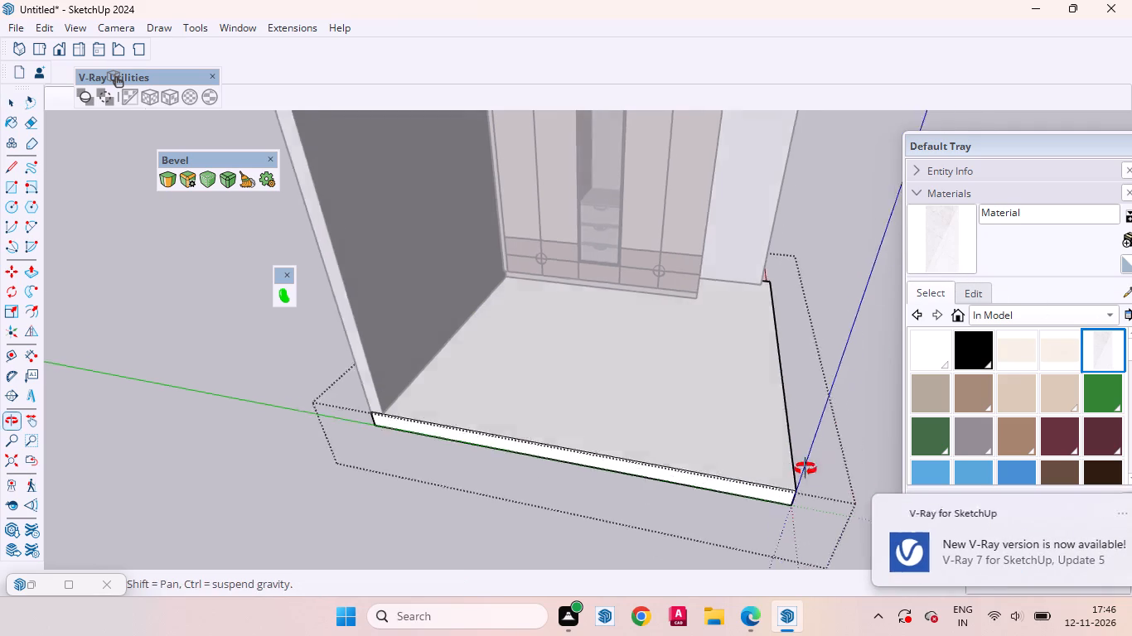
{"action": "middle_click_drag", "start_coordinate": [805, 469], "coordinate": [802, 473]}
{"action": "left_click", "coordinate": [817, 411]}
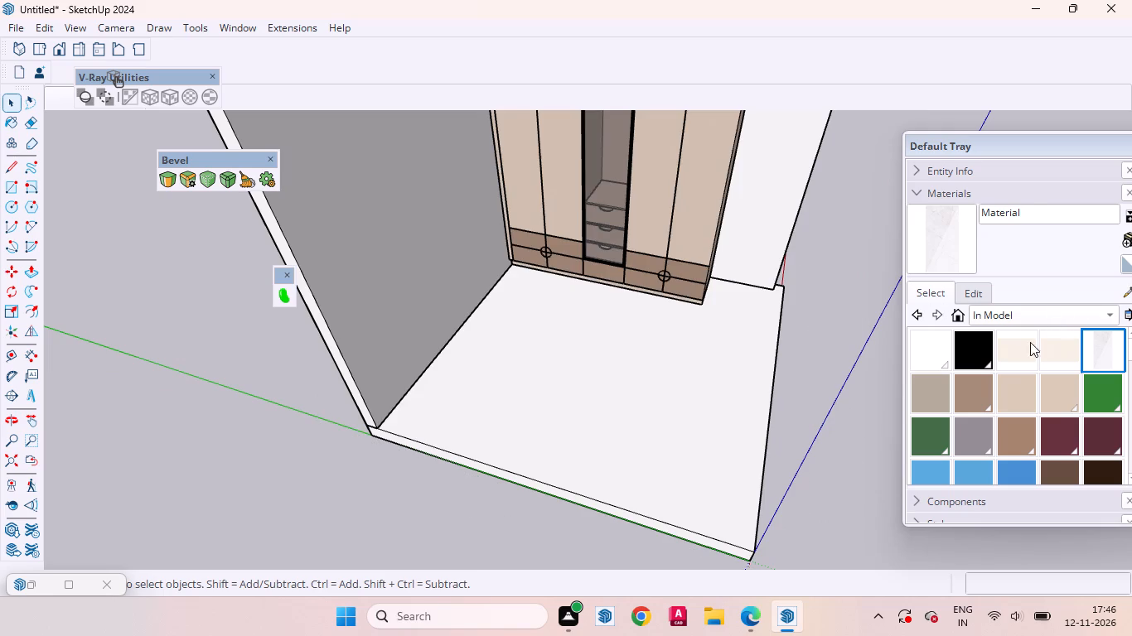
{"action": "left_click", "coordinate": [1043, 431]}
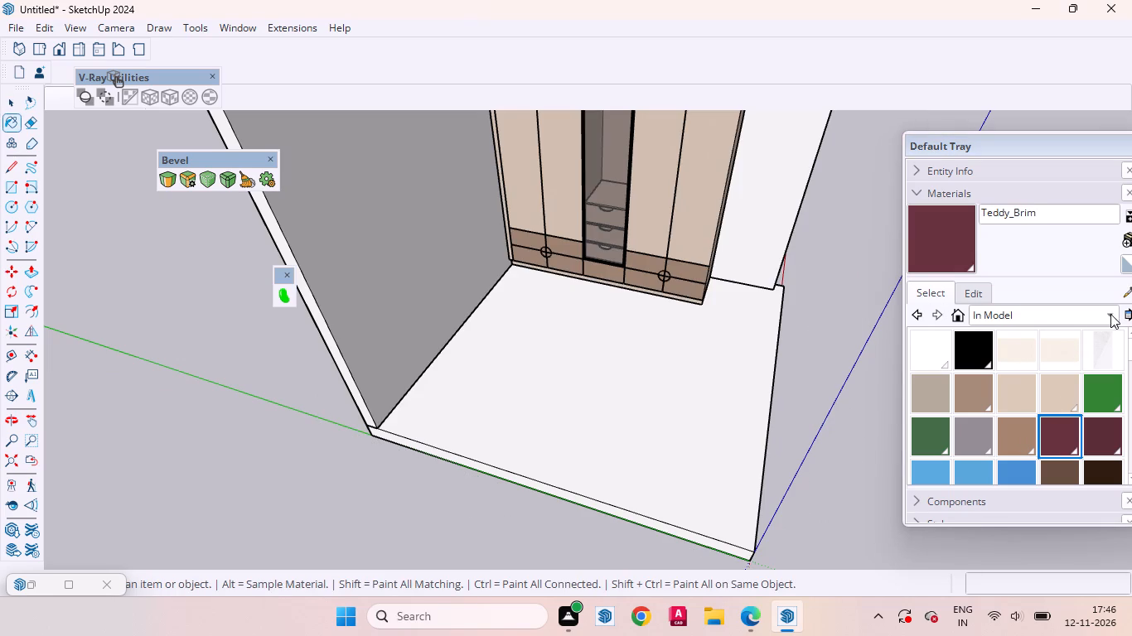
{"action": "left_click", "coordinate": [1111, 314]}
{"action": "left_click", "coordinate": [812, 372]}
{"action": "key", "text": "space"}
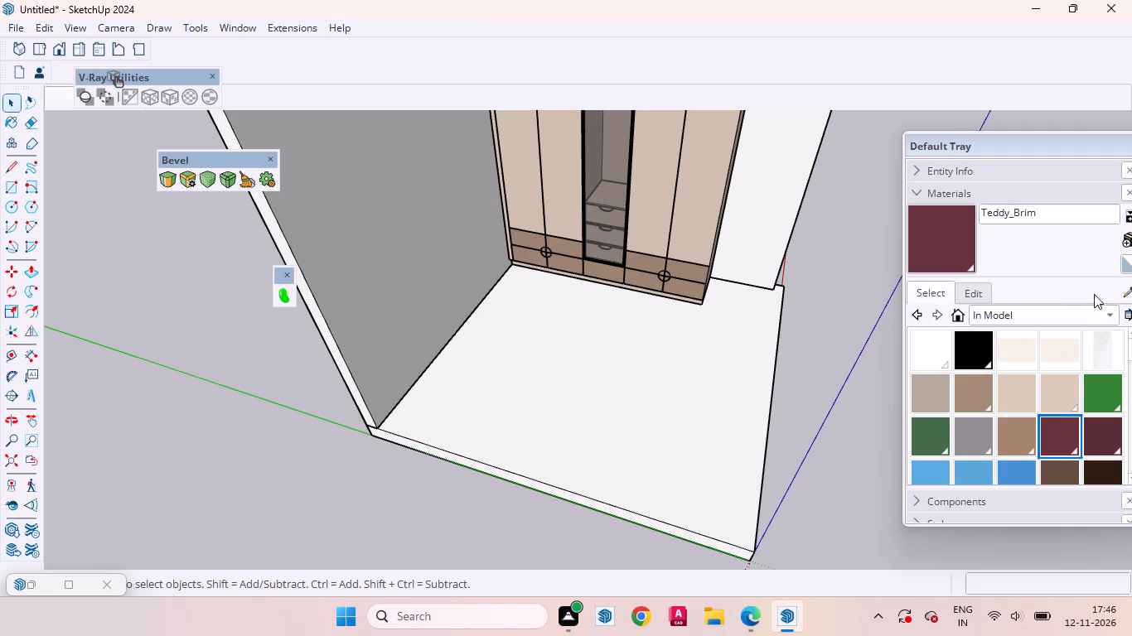
Create a material from the white marble texture image 5943b18d2c54371cd8fdc3d12be475fa in the Downloads folder, keeping the name Material1.
{"action": "left_click_drag", "start_coordinate": [1095, 139], "coordinate": [980, 113]}
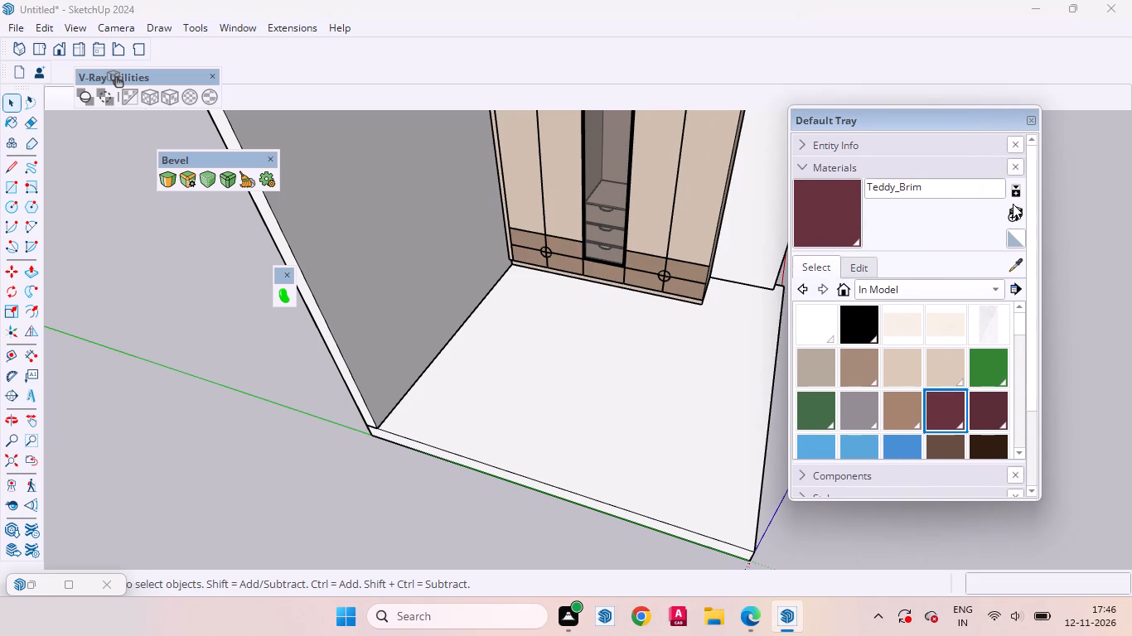
{"action": "left_click", "coordinate": [1014, 210]}
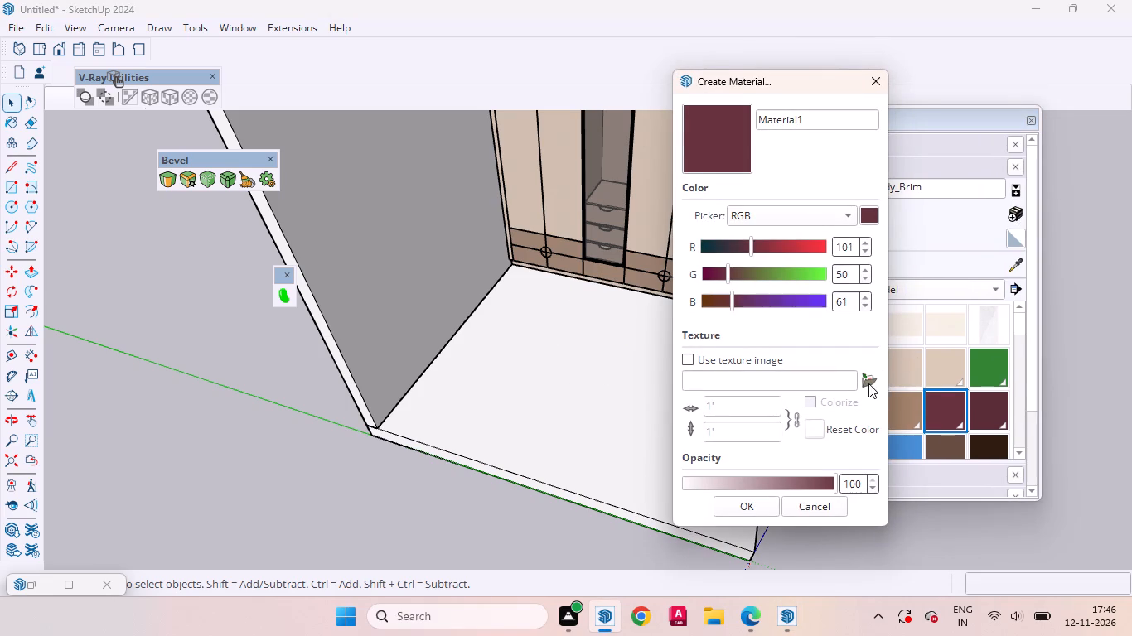
{"action": "left_click", "coordinate": [868, 383]}
{"action": "scroll", "coordinate": [266, 277], "scroll_direction": "down", "scroll_amount": 2}
{"action": "scroll", "coordinate": [266, 277], "scroll_direction": "up", "scroll_amount": 1}
{"action": "scroll", "coordinate": [268, 293], "scroll_direction": "down", "scroll_amount": 3}
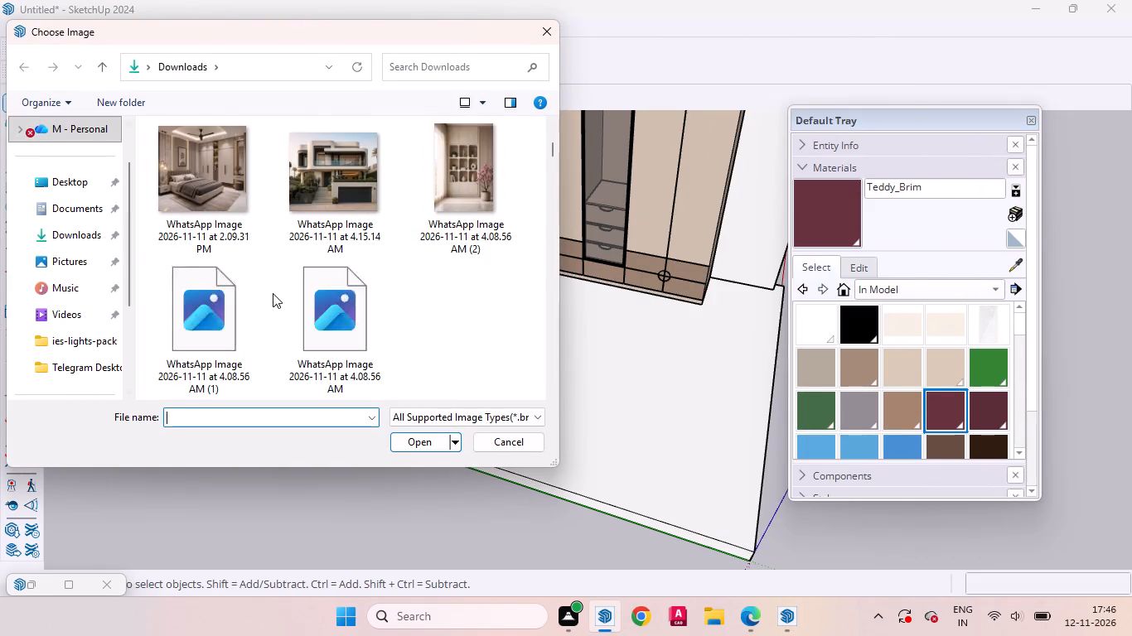
{"action": "scroll", "coordinate": [299, 287], "scroll_direction": "down", "scroll_amount": 7}
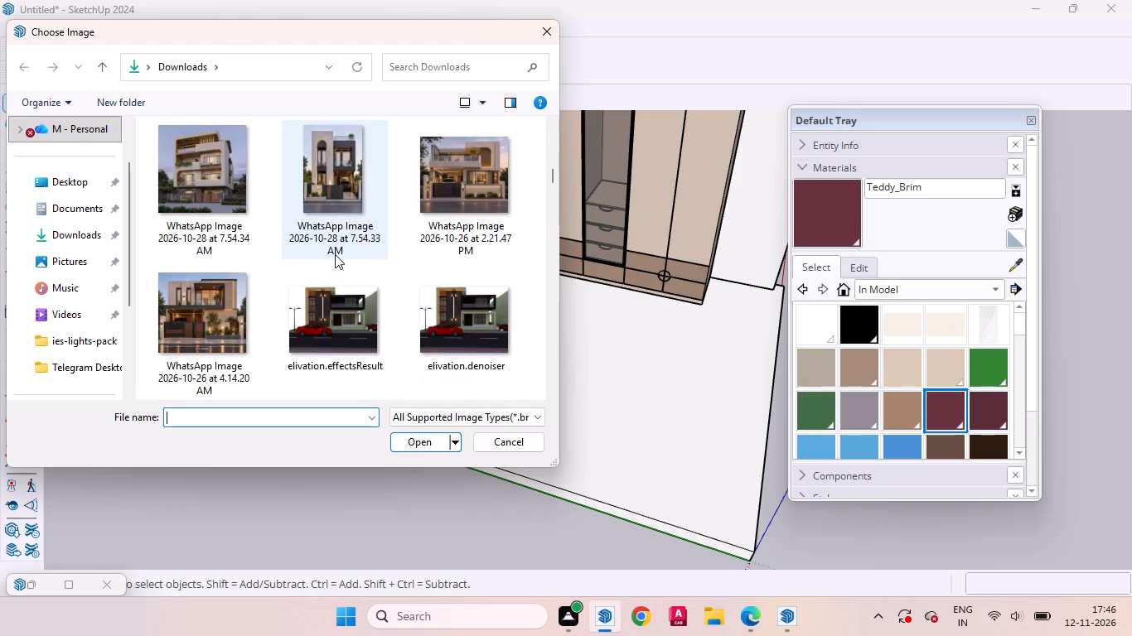
{"action": "scroll", "coordinate": [335, 254], "scroll_direction": "down", "scroll_amount": 9}
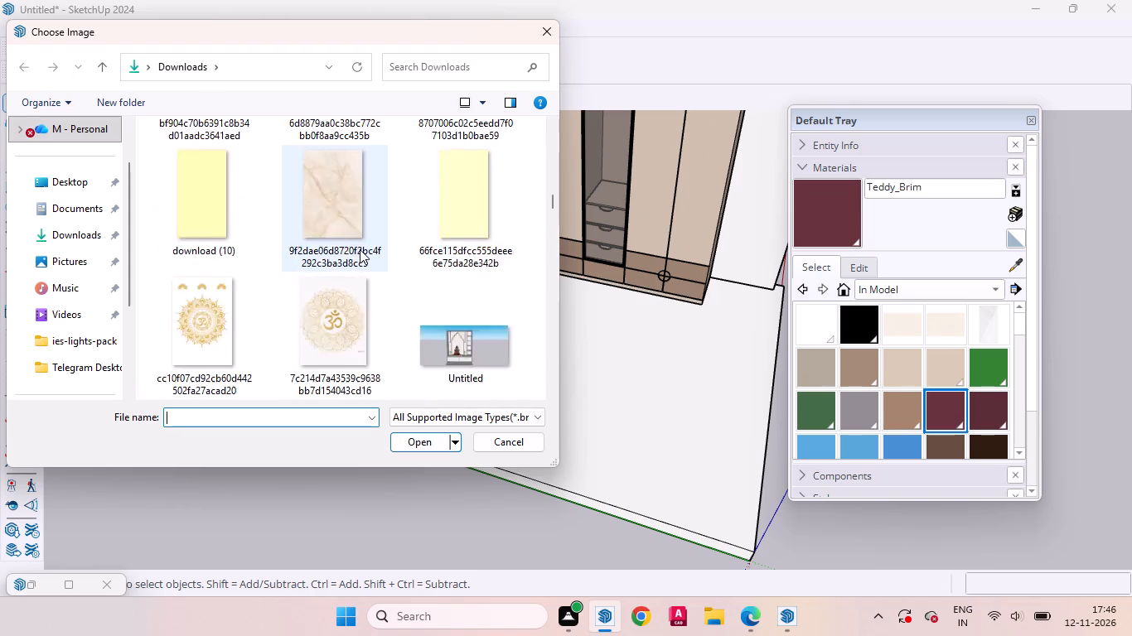
{"action": "left_click", "coordinate": [342, 289]}
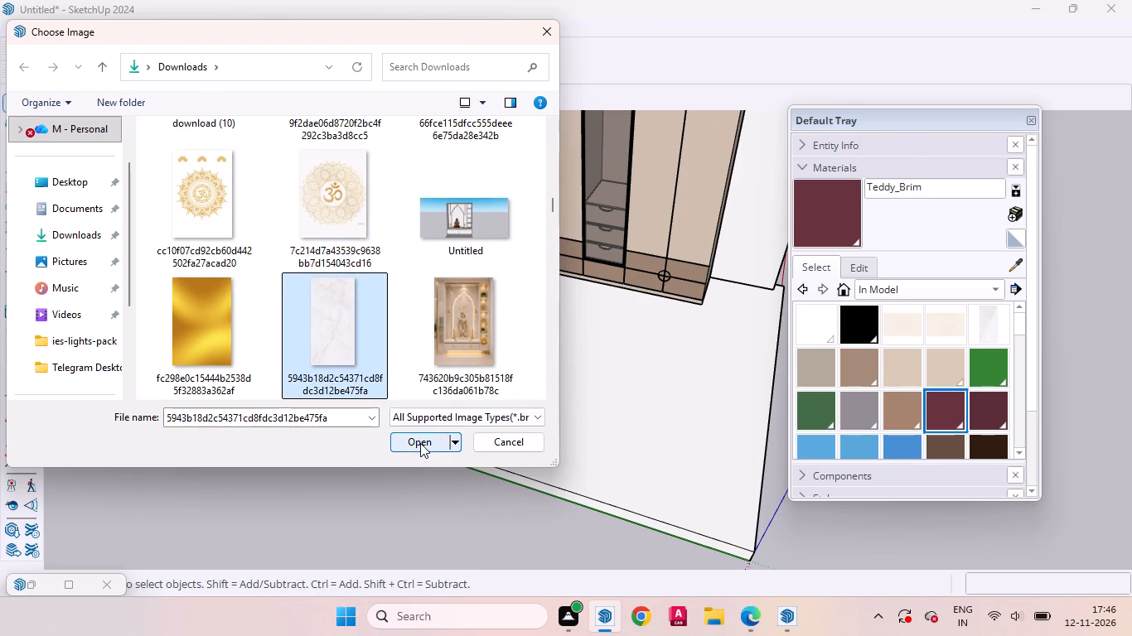
{"action": "left_click", "coordinate": [420, 443]}
{"action": "left_click", "coordinate": [733, 507]}
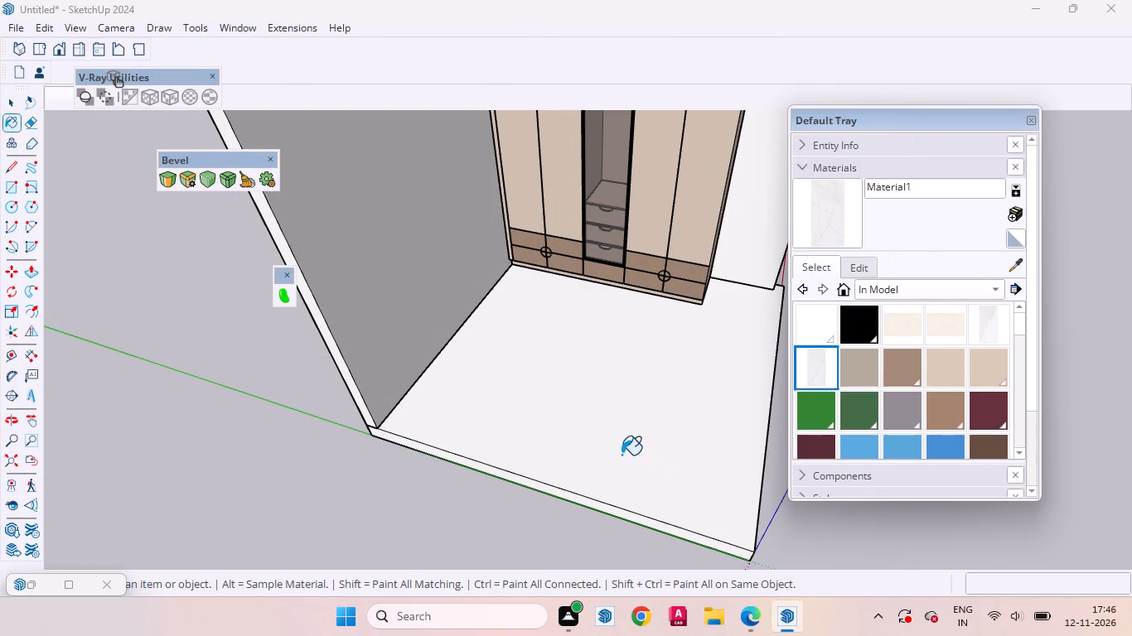
Open the floor group and paint its top face with the marble Material1.
{"action": "key", "text": "space"}
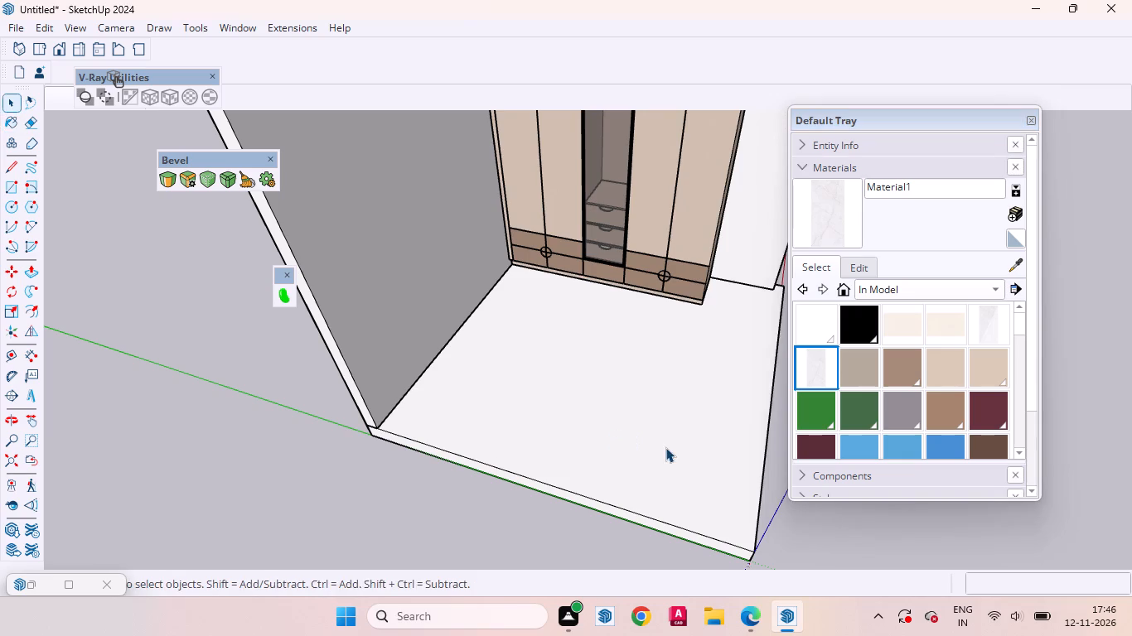
{"action": "middle_click_drag", "start_coordinate": [652, 453], "coordinate": [360, 398]}
{"action": "double_click", "coordinate": [535, 422]}
{"action": "left_click", "coordinate": [508, 413]}
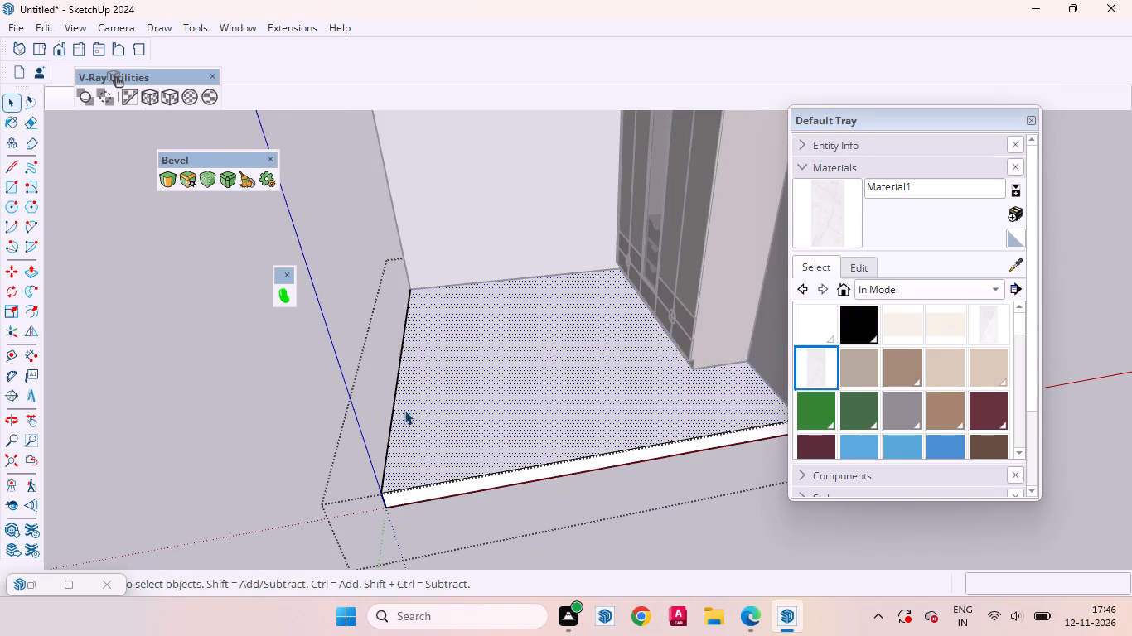
{"action": "left_click", "coordinate": [843, 232]}
{"action": "left_click", "coordinate": [539, 426]}
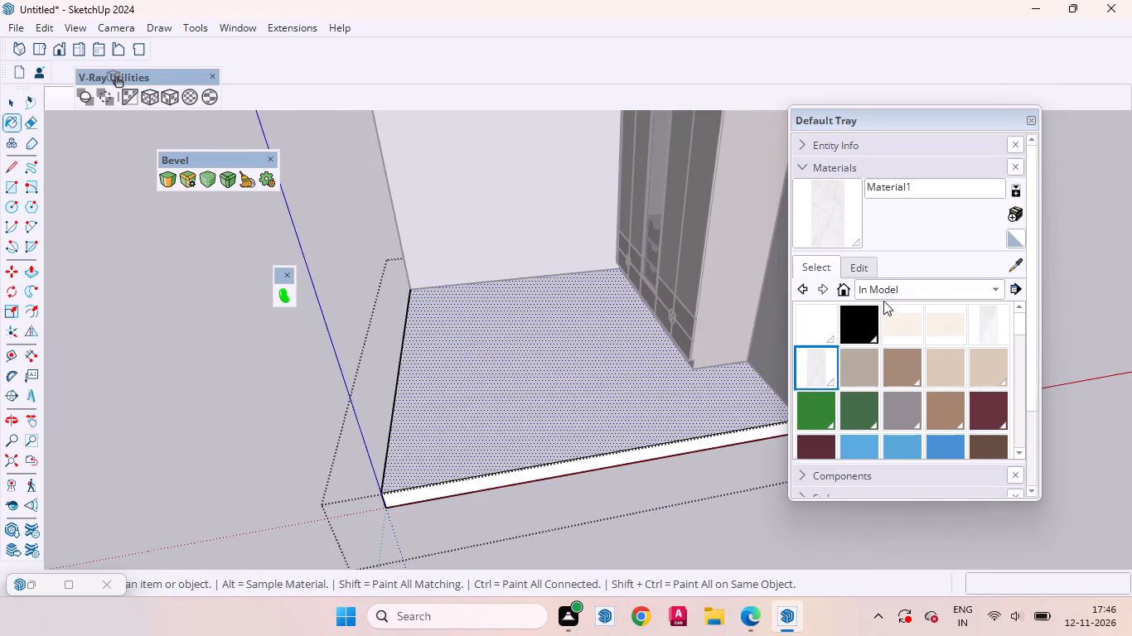
Apply V-Ray cubic texture placement fitted to the bounding box to the floor's top face, and leave the floor group.
{"action": "left_click", "coordinate": [168, 95]}
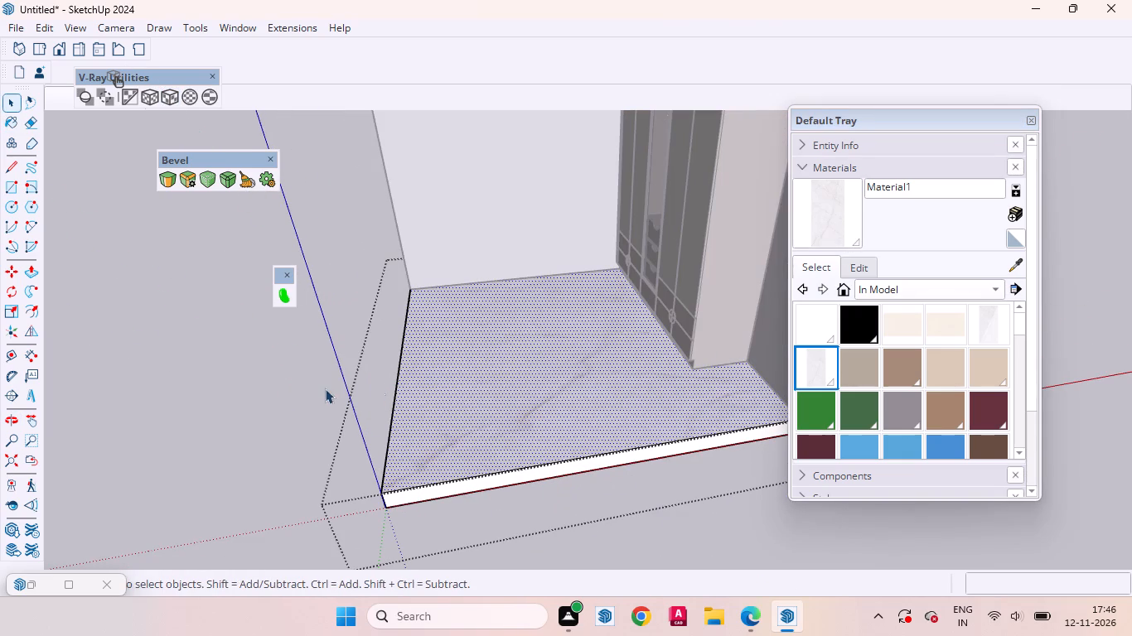
{"action": "key", "text": "space"}
{"action": "left_click", "coordinate": [264, 398]}
Examine the marble floor's veining and scale together with the wardrobe's fronts, glass door and inner drawers.
{"action": "middle_click_drag", "start_coordinate": [298, 422], "coordinate": [651, 403]}
{"action": "scroll", "coordinate": [559, 435], "scroll_direction": "down", "scroll_amount": 5}
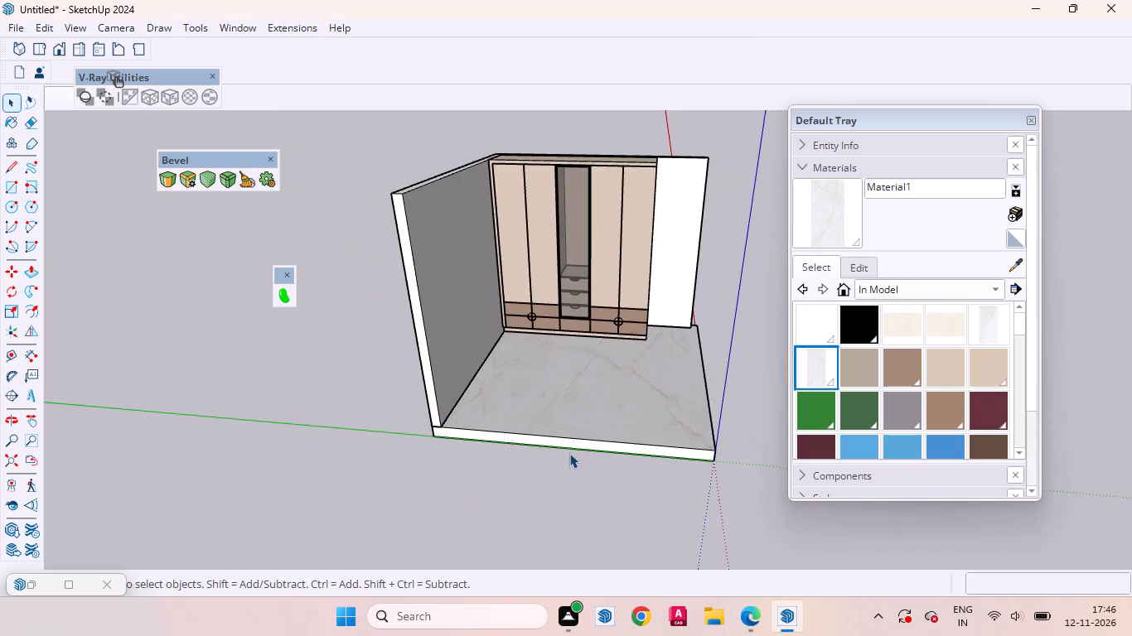
{"action": "scroll", "coordinate": [573, 461], "scroll_direction": "down", "scroll_amount": 1}
{"action": "scroll", "coordinate": [573, 461], "scroll_direction": "up", "scroll_amount": 1}
{"action": "scroll", "coordinate": [573, 461], "scroll_direction": "down", "scroll_amount": 2}
{"action": "middle_click_drag", "start_coordinate": [586, 347], "coordinate": [619, 250]}
{"action": "scroll", "coordinate": [575, 287], "scroll_direction": "up", "scroll_amount": 14}
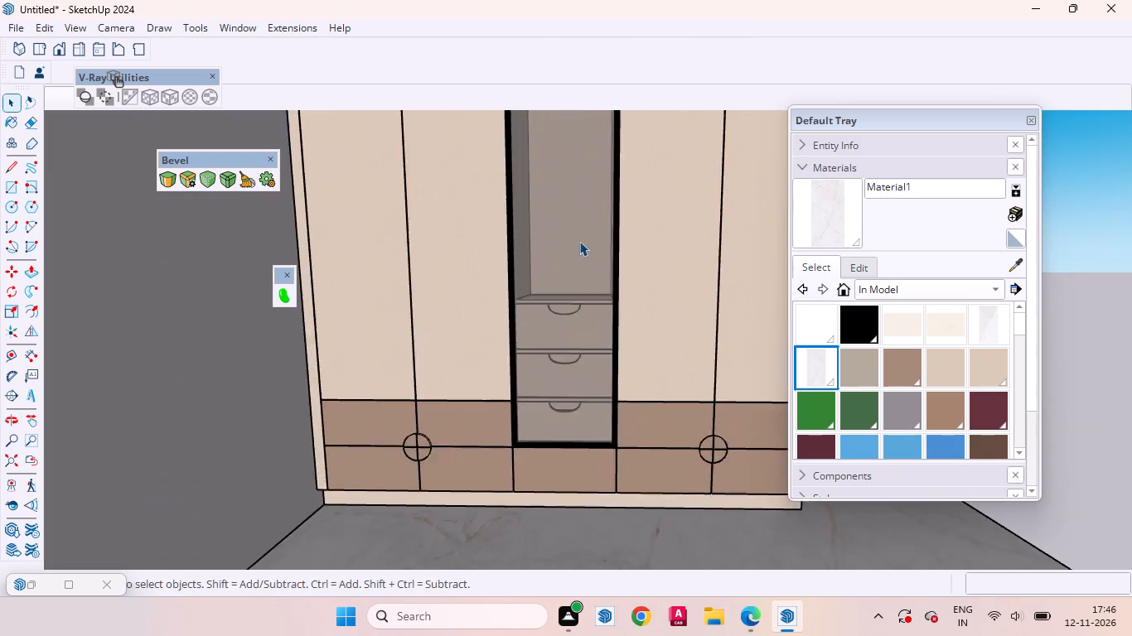
{"action": "scroll", "coordinate": [579, 241], "scroll_direction": "up", "scroll_amount": 3}
{"action": "middle_click_drag", "start_coordinate": [598, 290], "coordinate": [534, 304]}
{"action": "scroll", "coordinate": [585, 296], "scroll_direction": "up", "scroll_amount": 1}
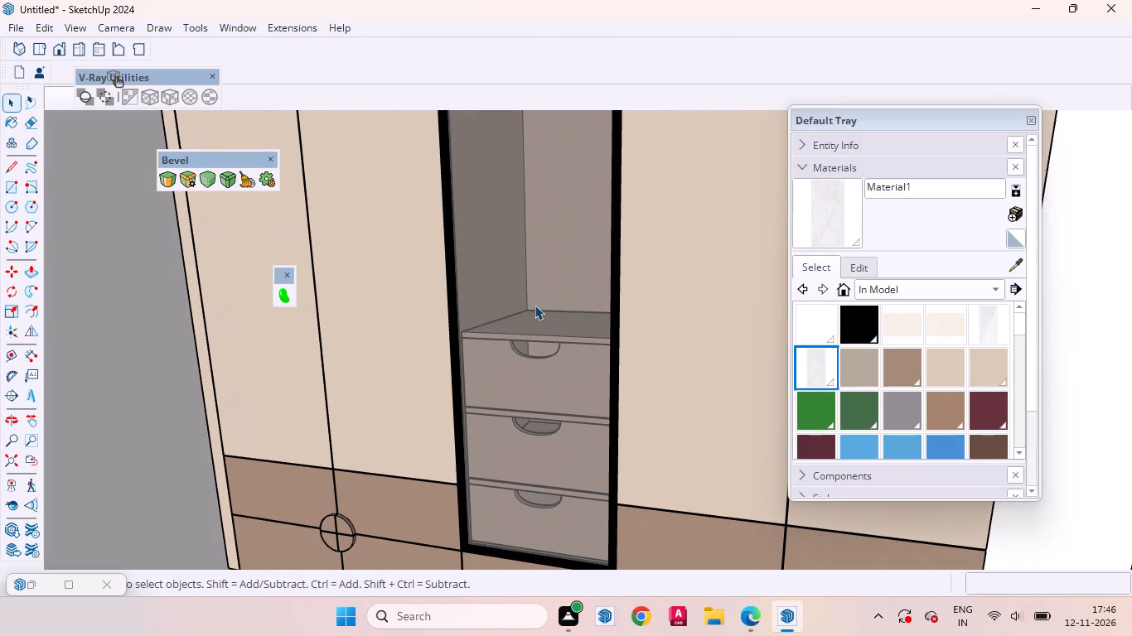
{"action": "scroll", "coordinate": [573, 197], "scroll_direction": "up", "scroll_amount": 3}
{"action": "scroll", "coordinate": [541, 254], "scroll_direction": "down", "scroll_amount": 9}
{"action": "middle_click_drag", "start_coordinate": [514, 449], "coordinate": [708, 373]}
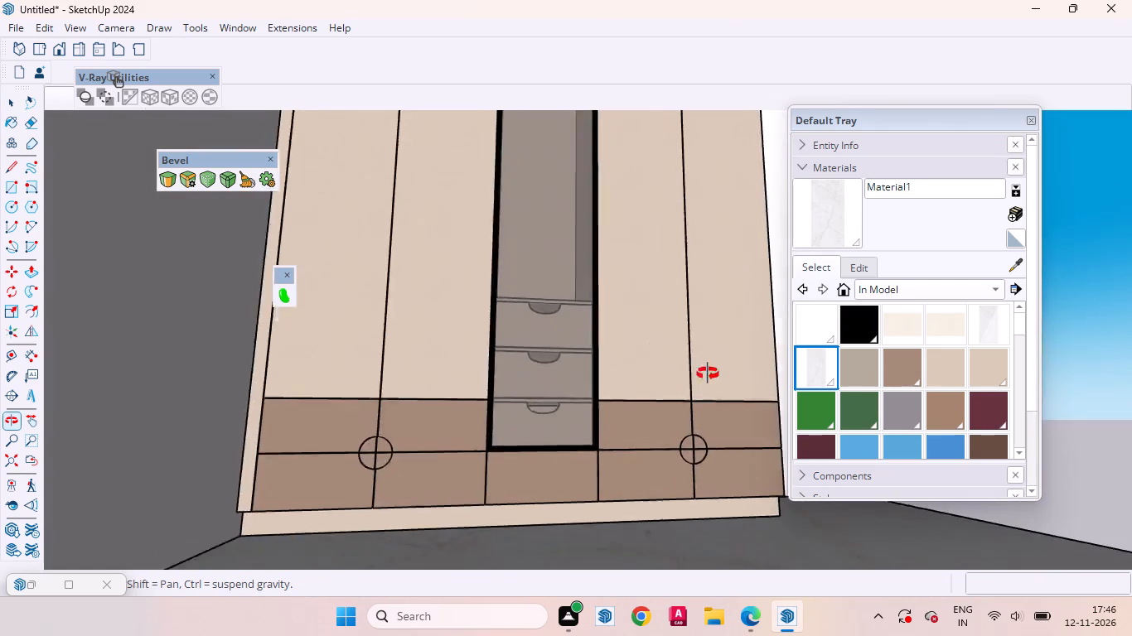
{"action": "middle_click_drag", "start_coordinate": [708, 373], "coordinate": [740, 403]}
{"action": "scroll", "coordinate": [494, 467], "scroll_direction": "up", "scroll_amount": 8}
{"action": "middle_click_drag", "start_coordinate": [694, 512], "coordinate": [515, 319]}
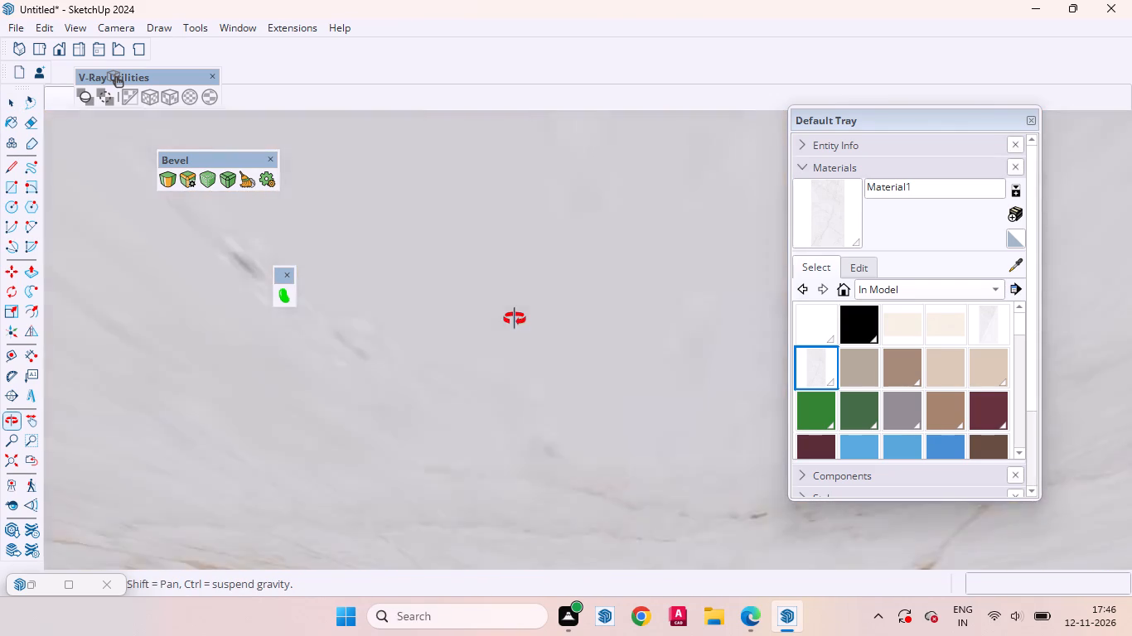
{"action": "middle_click_drag", "start_coordinate": [515, 319], "coordinate": [607, 378]}
{"action": "scroll", "coordinate": [559, 507], "scroll_direction": "up", "scroll_amount": 7}
{"action": "scroll", "coordinate": [544, 330], "scroll_direction": "down", "scroll_amount": 5}
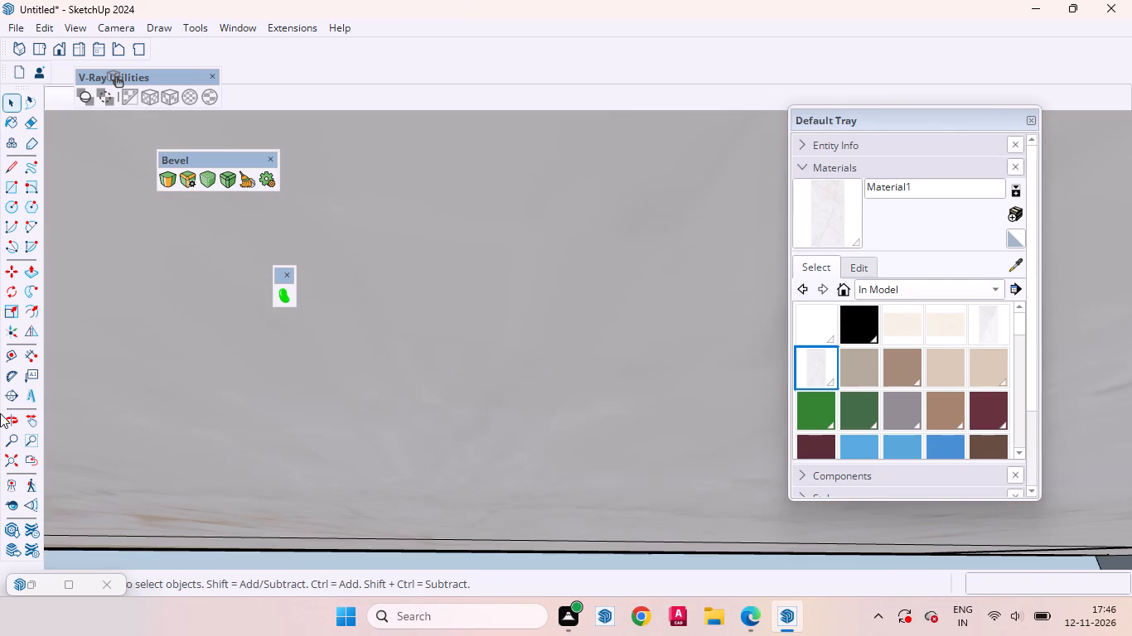
{"action": "left_click", "coordinate": [29, 453]}
{"action": "middle_click_drag", "start_coordinate": [520, 308], "coordinate": [488, 568]}
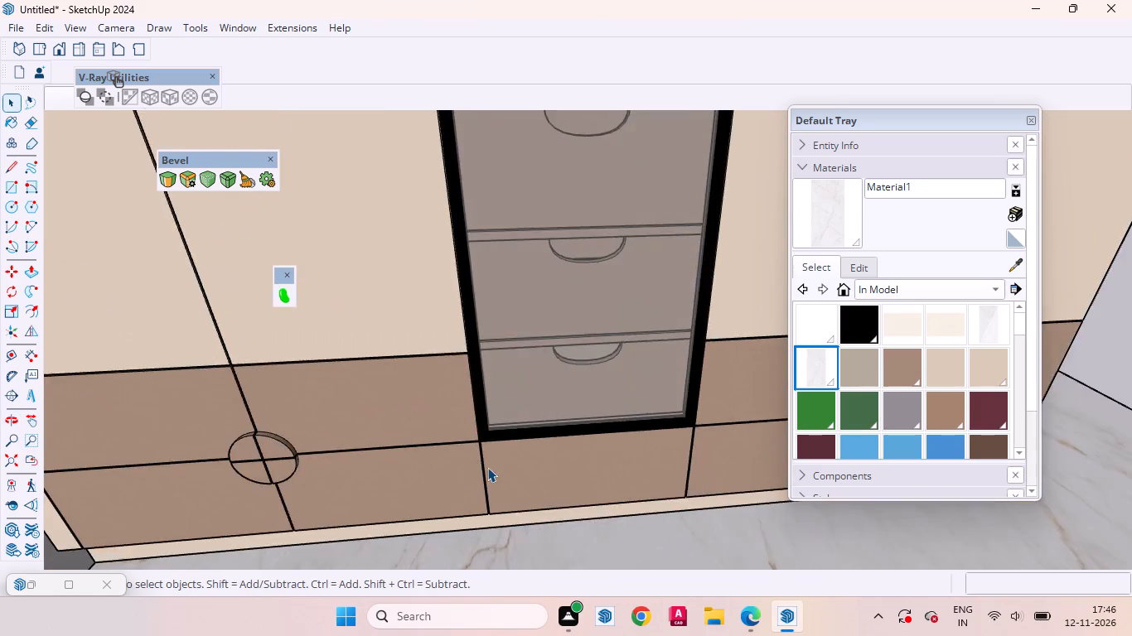
{"action": "scroll", "coordinate": [487, 467], "scroll_direction": "down", "scroll_amount": 20}
{"action": "scroll", "coordinate": [487, 467], "scroll_direction": "down", "scroll_amount": 1}
{"action": "middle_click_drag", "start_coordinate": [626, 439], "coordinate": [390, 437]}
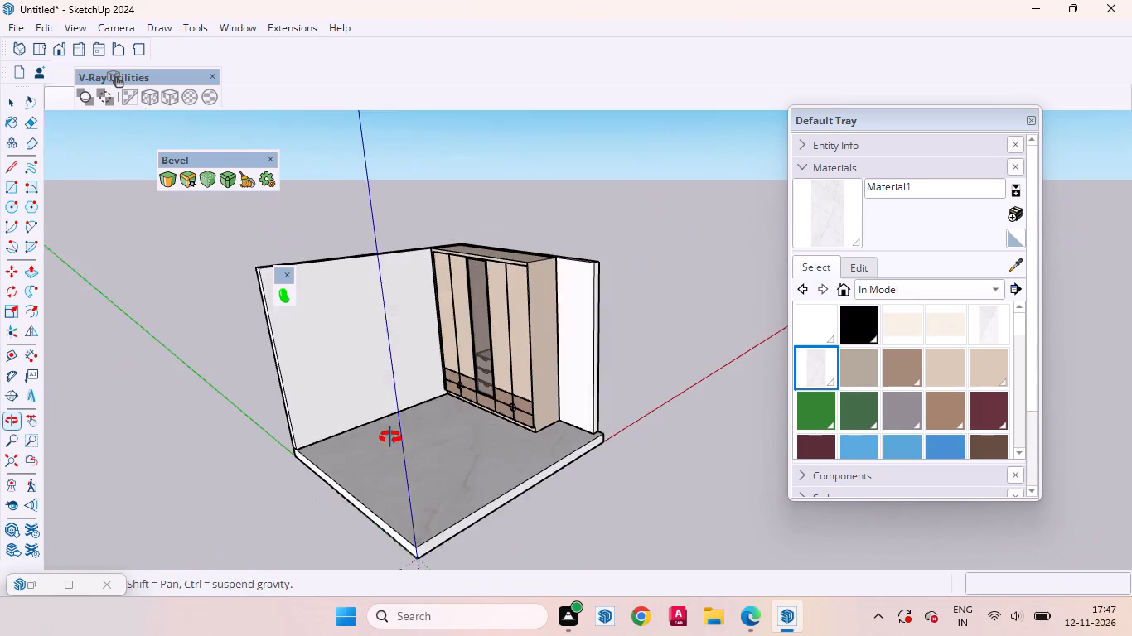
{"action": "middle_click_drag", "start_coordinate": [390, 437], "coordinate": [392, 433]}
{"action": "scroll", "coordinate": [399, 358], "scroll_direction": "up", "scroll_amount": 7}
{"action": "scroll", "coordinate": [413, 349], "scroll_direction": "down", "scroll_amount": 5}
{"action": "middle_click_drag", "start_coordinate": [459, 365], "coordinate": [403, 339]}
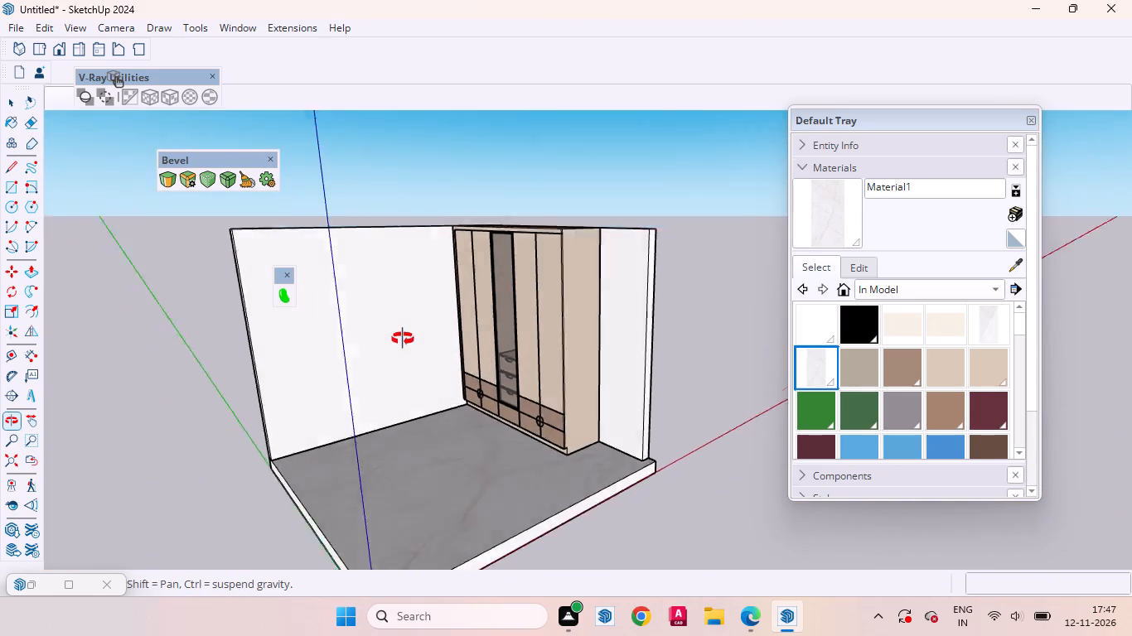
{"action": "middle_click_drag", "start_coordinate": [403, 339], "coordinate": [331, 327]}
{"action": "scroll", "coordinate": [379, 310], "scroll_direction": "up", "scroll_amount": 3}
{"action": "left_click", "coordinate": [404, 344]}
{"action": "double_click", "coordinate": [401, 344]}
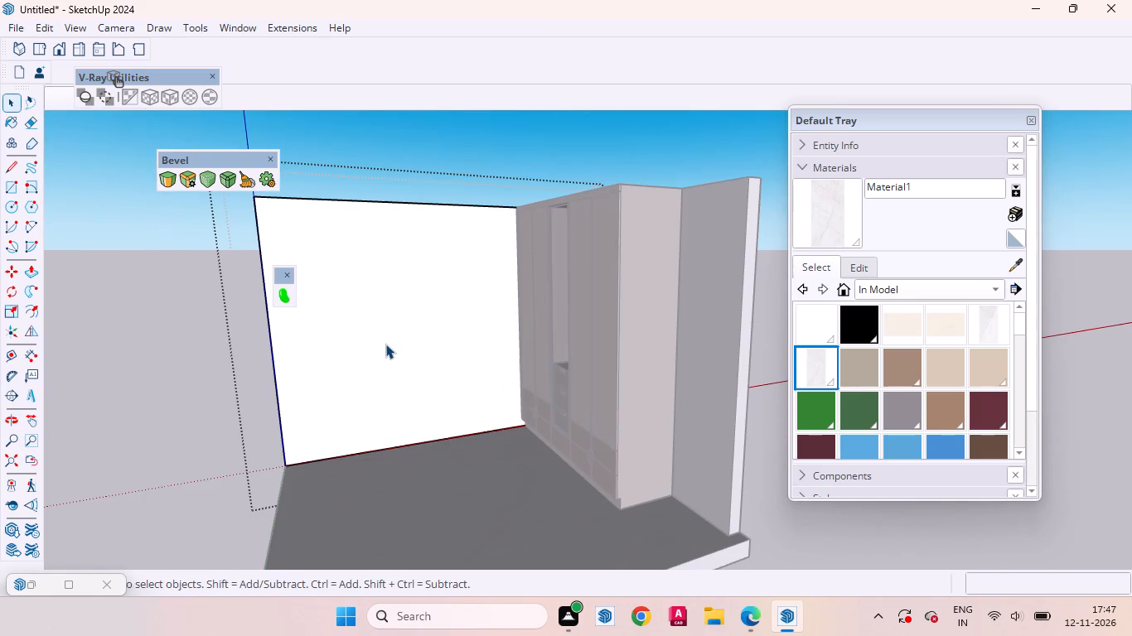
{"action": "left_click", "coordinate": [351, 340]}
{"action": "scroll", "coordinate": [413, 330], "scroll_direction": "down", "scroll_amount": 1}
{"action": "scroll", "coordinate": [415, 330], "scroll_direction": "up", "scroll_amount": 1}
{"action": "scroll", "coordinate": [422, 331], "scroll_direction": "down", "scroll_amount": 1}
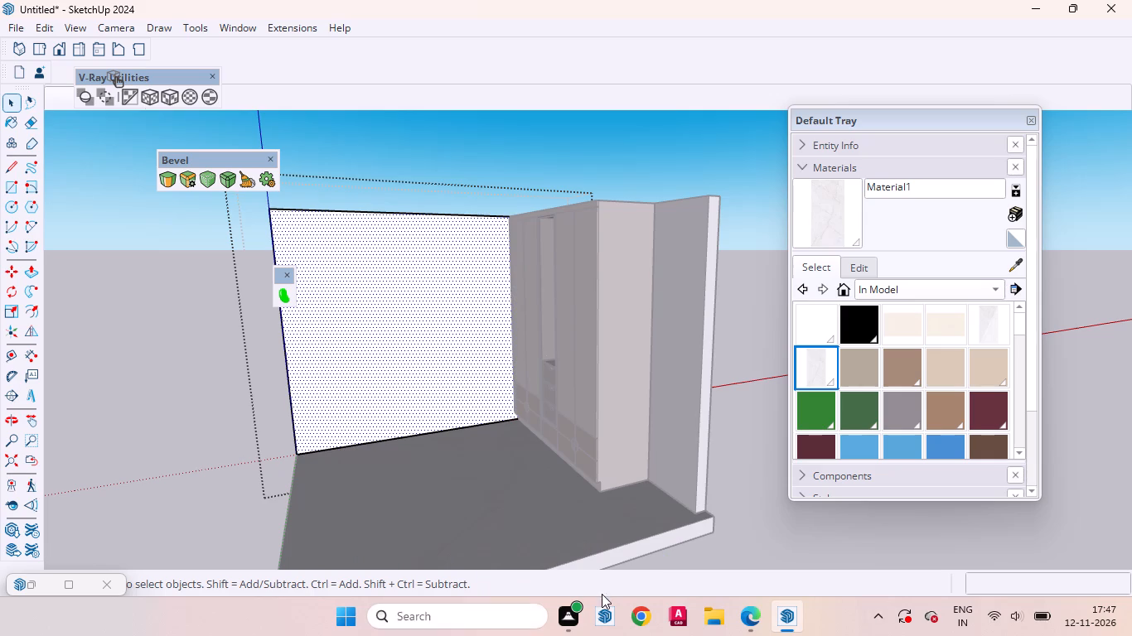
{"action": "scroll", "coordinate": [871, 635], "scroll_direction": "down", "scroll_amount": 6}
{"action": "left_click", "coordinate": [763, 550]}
Place a horizontal guide on the side wall beside the wardrobe, 3' above the floor edge.
{"action": "middle_click_drag", "start_coordinate": [447, 473], "coordinate": [691, 477]}
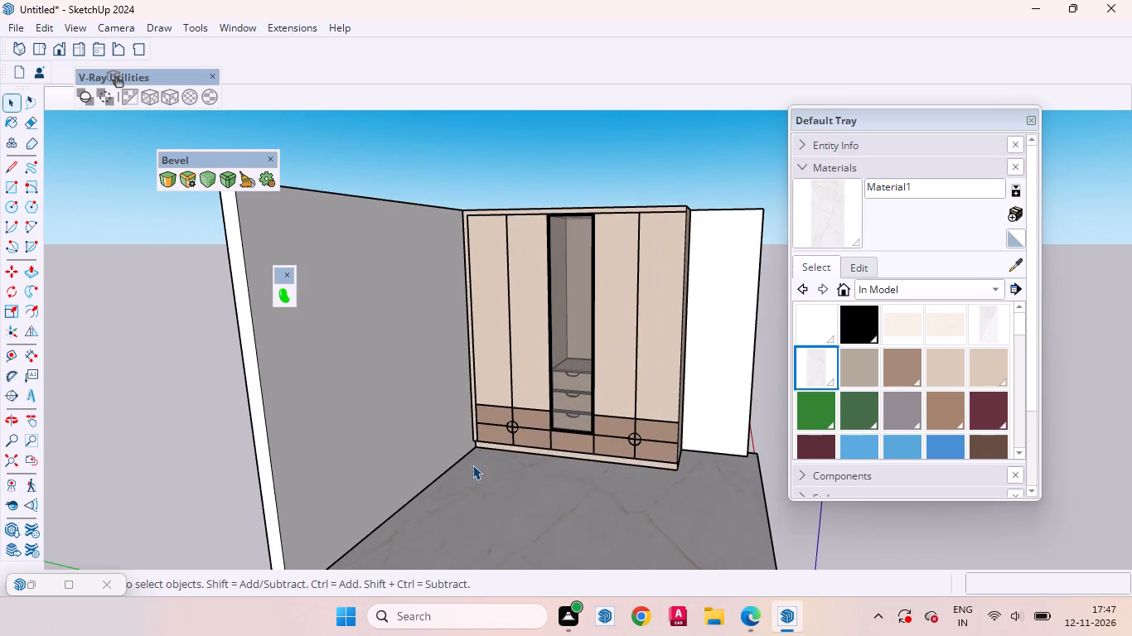
{"action": "key", "text": "t"}
{"action": "left_click", "coordinate": [437, 475]}
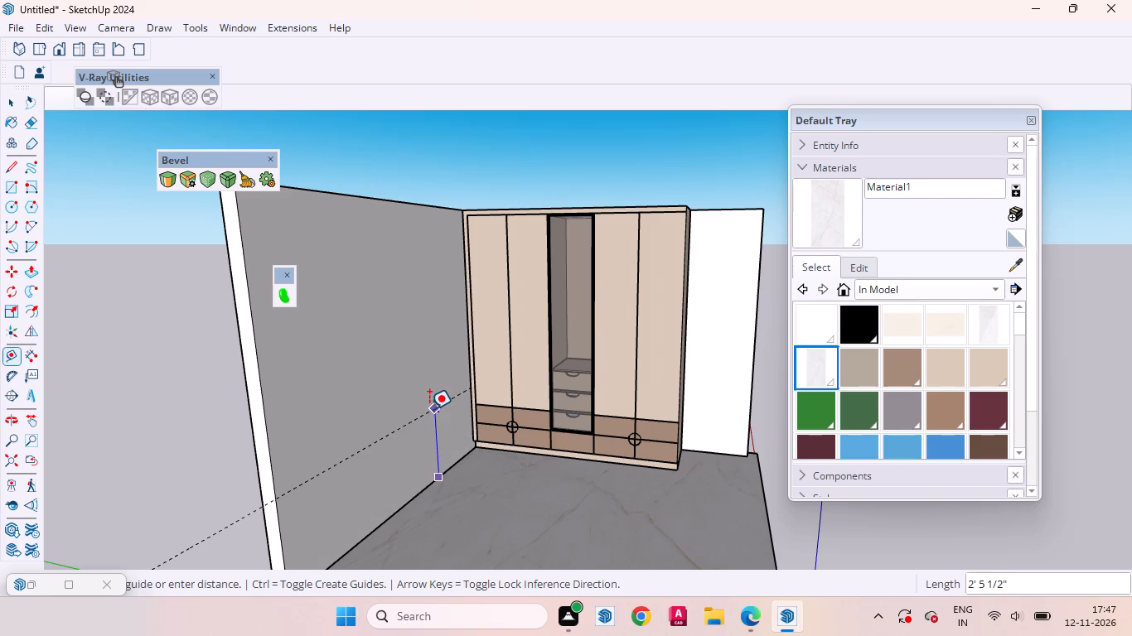
{"action": "type", "text": "3'"}
{"action": "key", "text": "Return"}
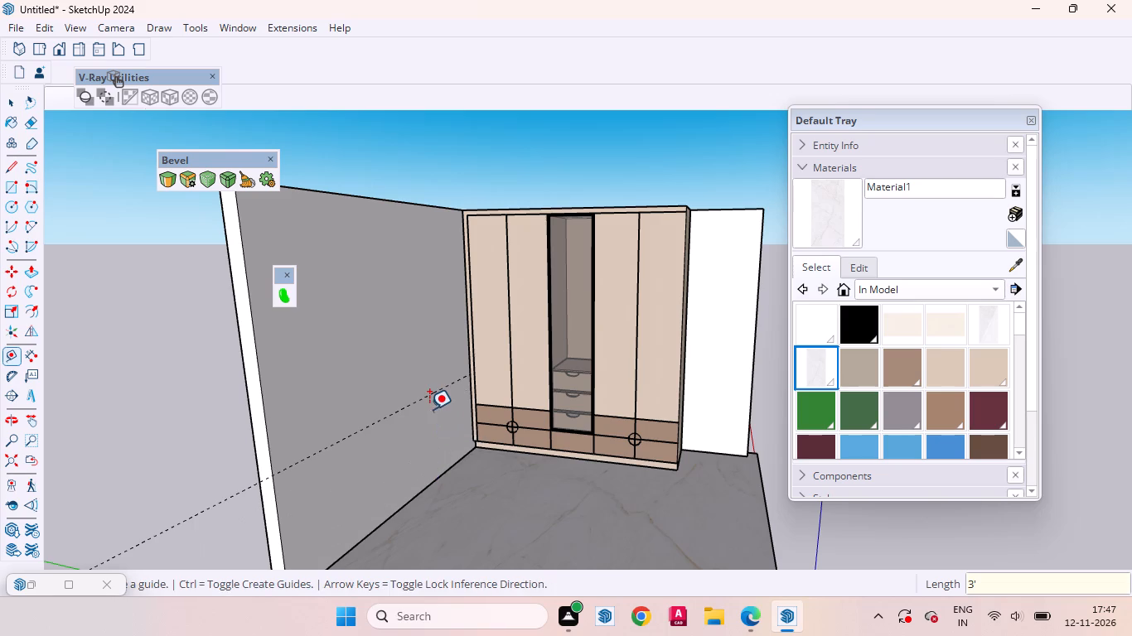
{"action": "key", "text": "space"}
Open the side wall group and place a vertical guide on its inner face at the wardrobe front, about 8' 7 7/16" from the outer edge.
{"action": "middle_click_drag", "start_coordinate": [463, 446], "coordinate": [167, 434]}
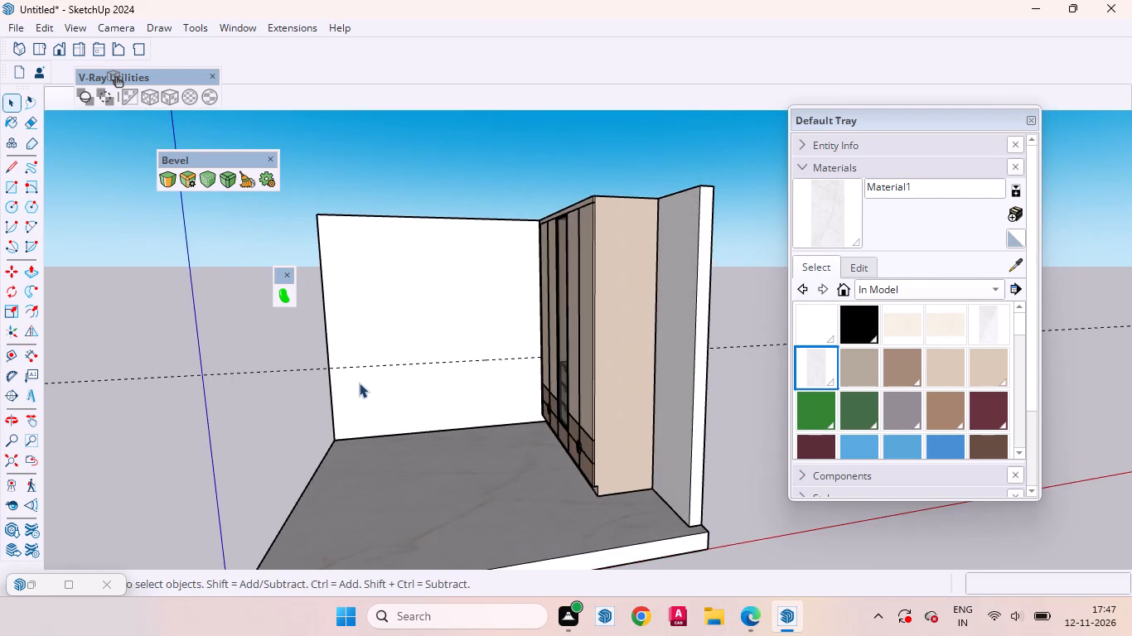
{"action": "scroll", "coordinate": [360, 382], "scroll_direction": "up", "scroll_amount": 3}
{"action": "triple_click", "coordinate": [423, 390]}
{"action": "left_click", "coordinate": [393, 396]}
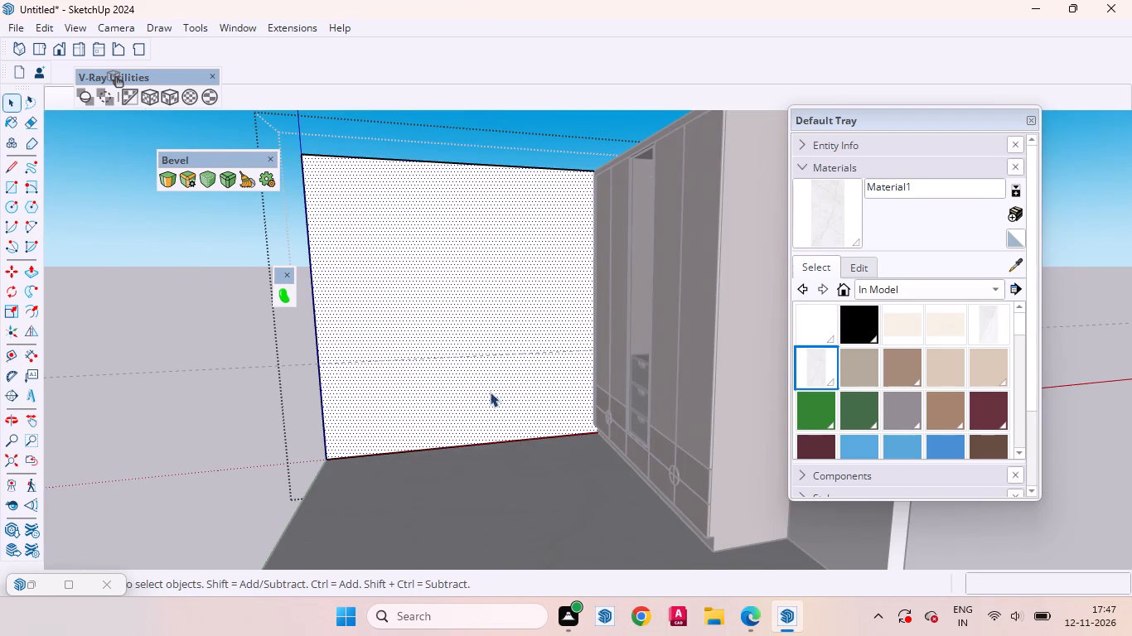
{"action": "key", "text": "r"}
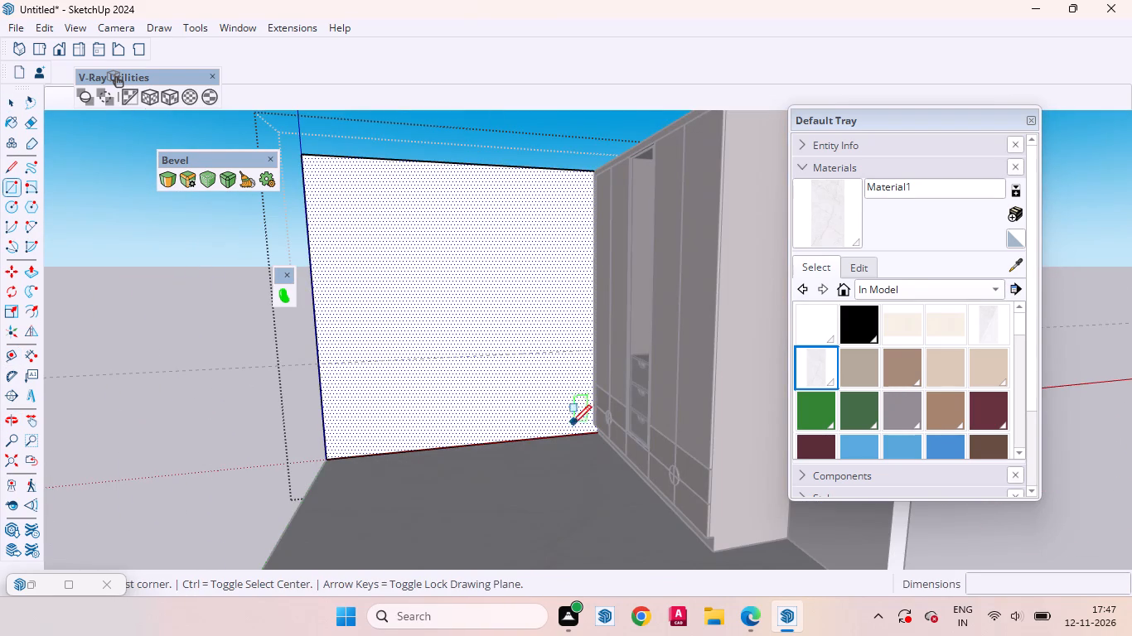
{"action": "key", "text": "space"}
{"action": "key", "text": "t"}
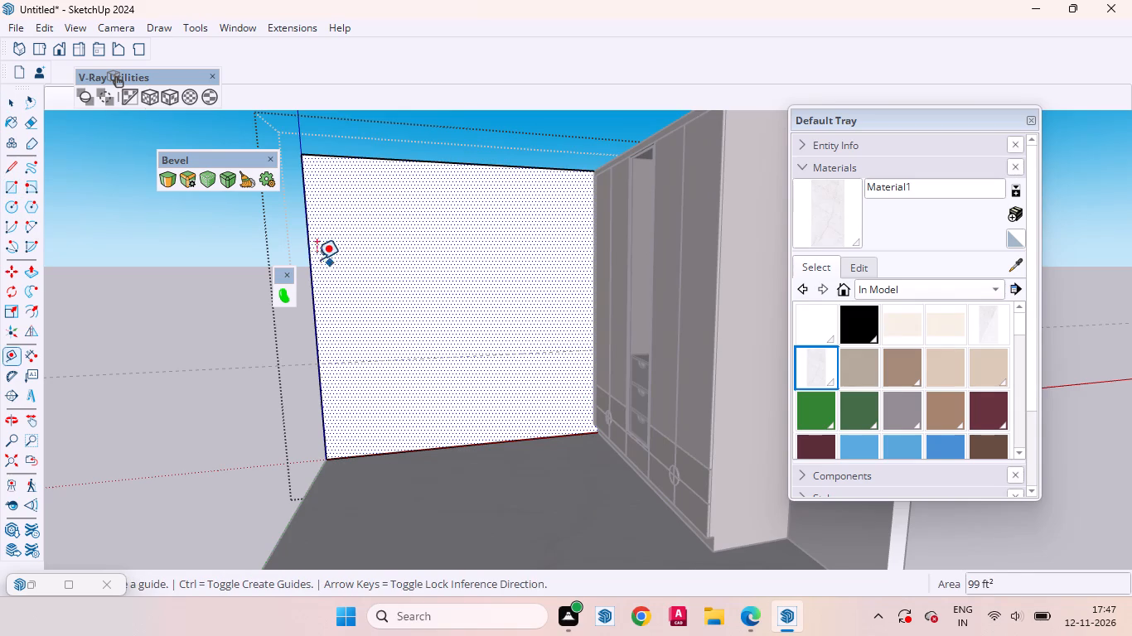
{"action": "left_click", "coordinate": [307, 256]}
{"action": "scroll", "coordinate": [534, 277], "scroll_direction": "up", "scroll_amount": 9}
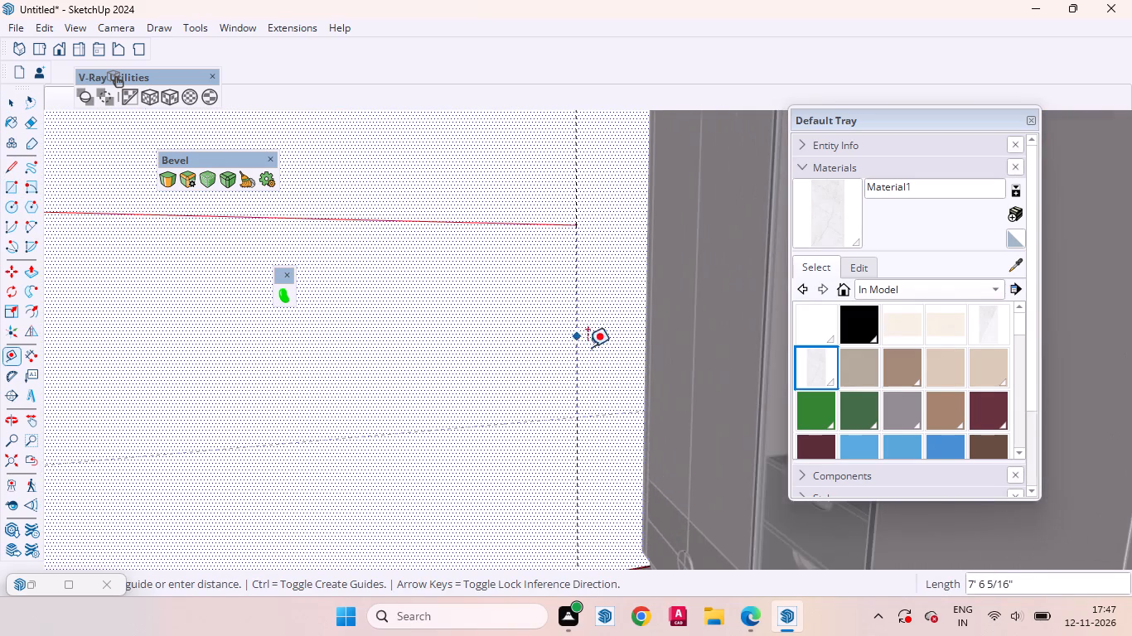
{"action": "scroll", "coordinate": [588, 347], "scroll_direction": "up", "scroll_amount": 2}
{"action": "scroll", "coordinate": [667, 402], "scroll_direction": "up", "scroll_amount": 10}
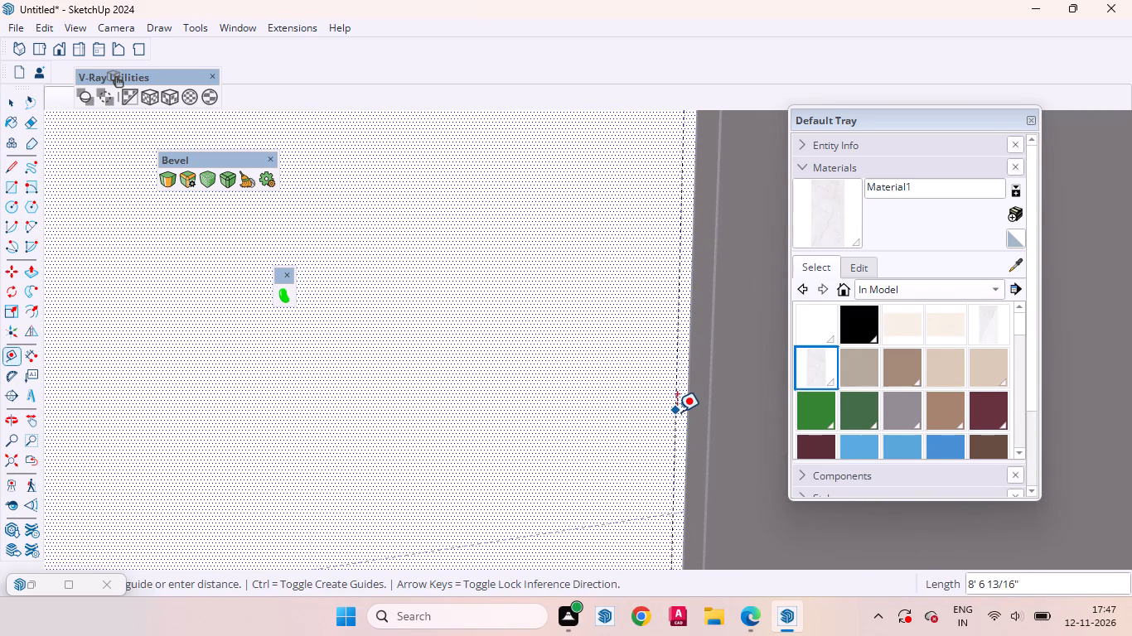
{"action": "scroll", "coordinate": [683, 412], "scroll_direction": "up", "scroll_amount": 7}
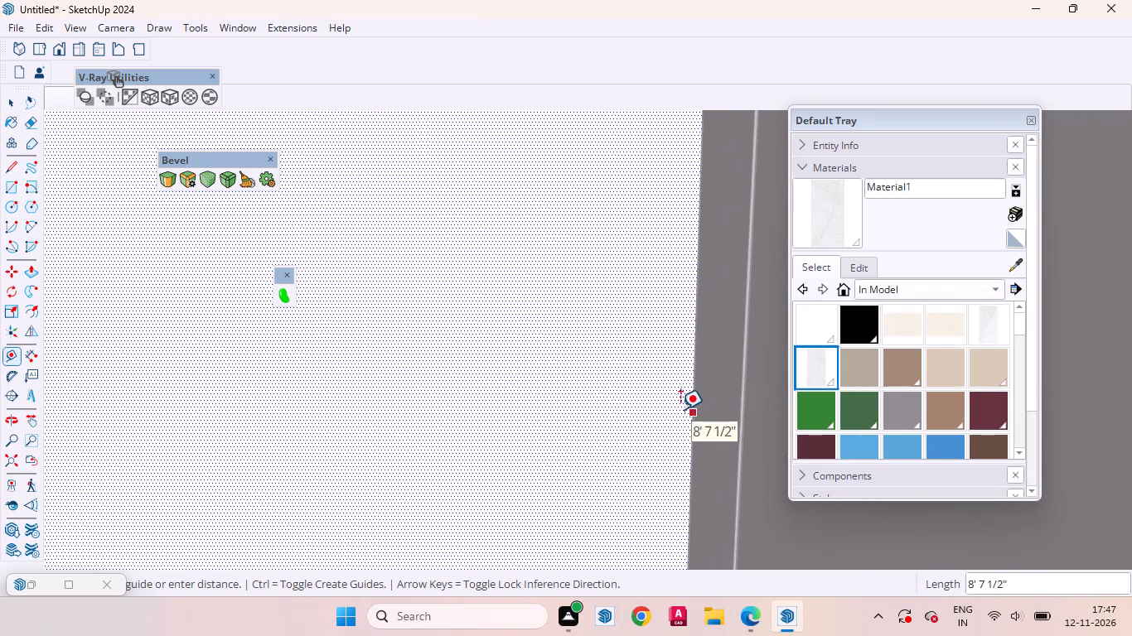
{"action": "scroll", "coordinate": [677, 405], "scroll_direction": "up", "scroll_amount": 8}
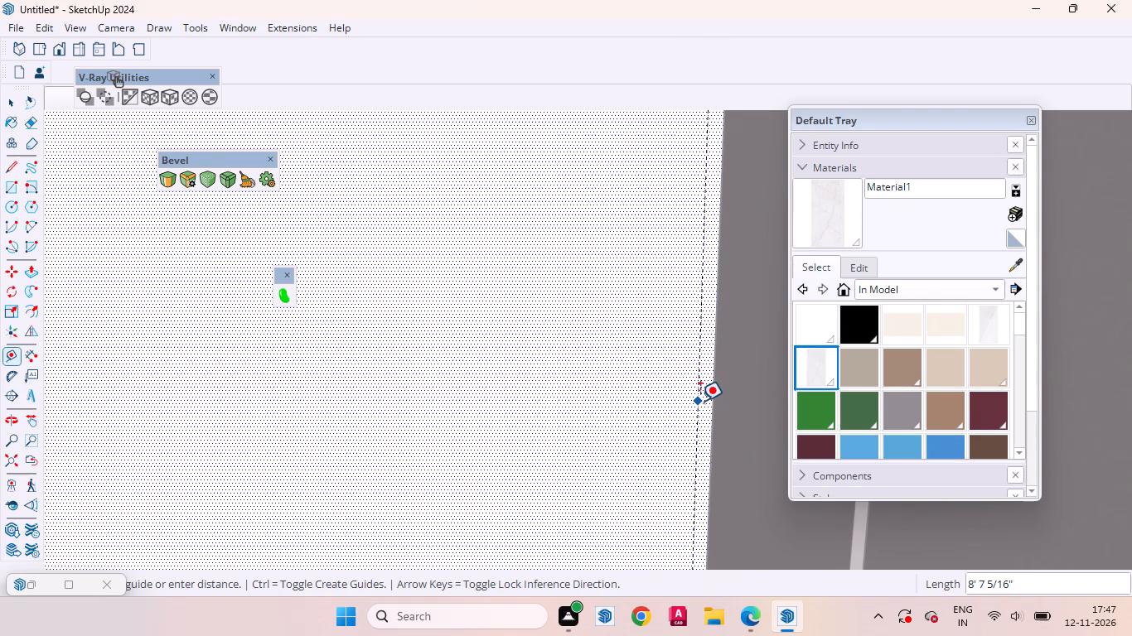
{"action": "scroll", "coordinate": [700, 401], "scroll_direction": "up", "scroll_amount": 14}
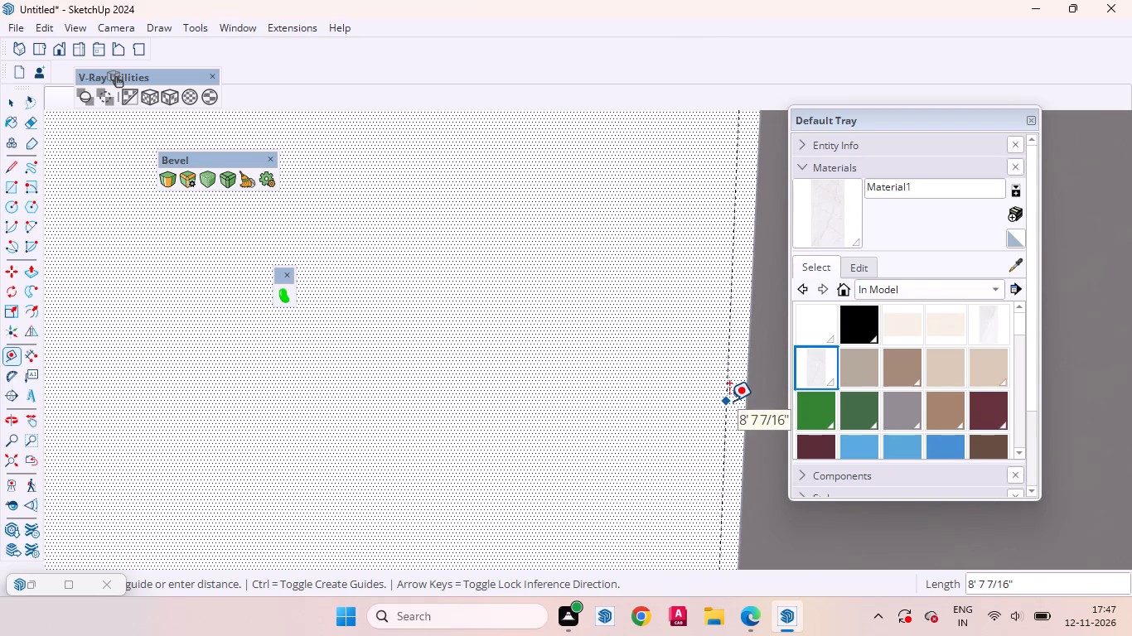
{"action": "scroll", "coordinate": [729, 401], "scroll_direction": "up", "scroll_amount": 5}
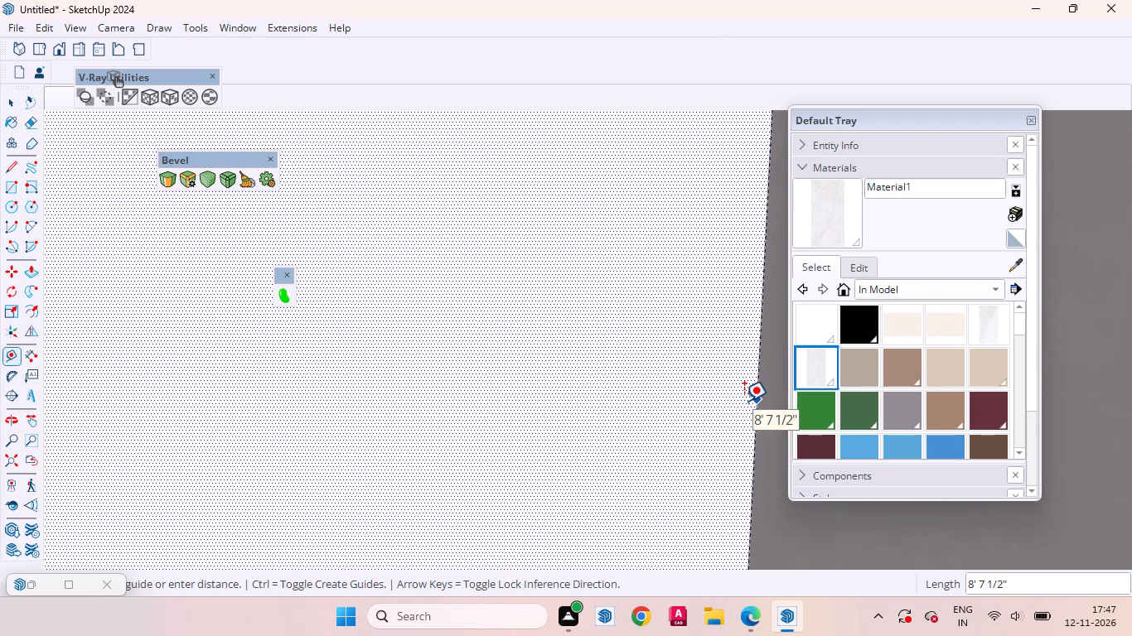
{"action": "scroll", "coordinate": [744, 401], "scroll_direction": "up", "scroll_amount": 15}
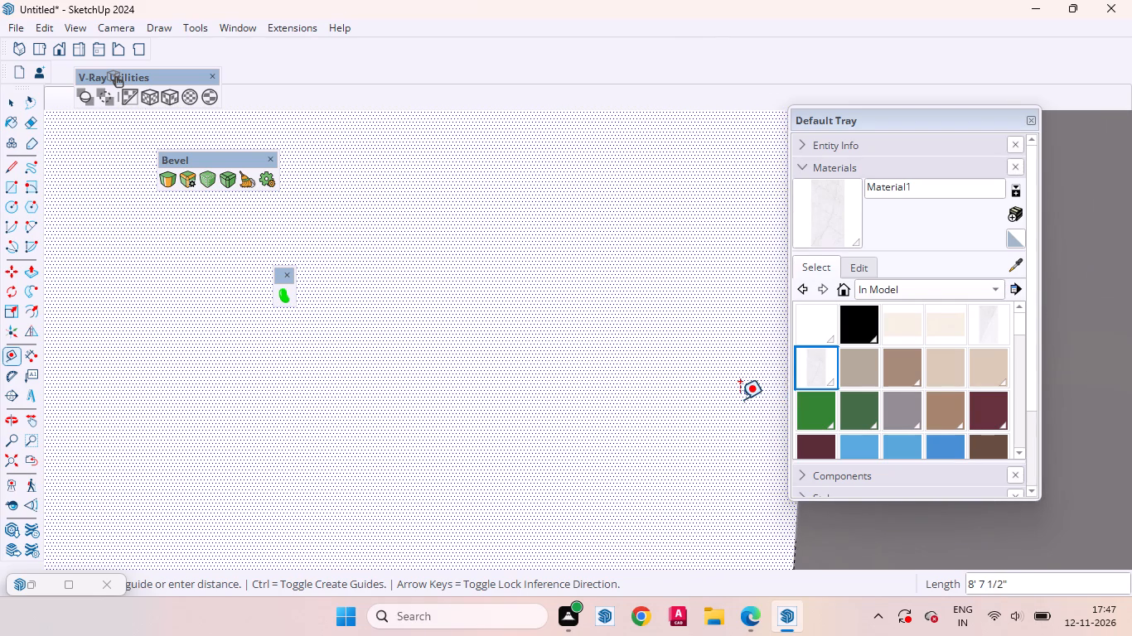
{"action": "scroll", "coordinate": [683, 405], "scroll_direction": "down", "scroll_amount": 9}
{"action": "scroll", "coordinate": [655, 379], "scroll_direction": "up", "scroll_amount": 4}
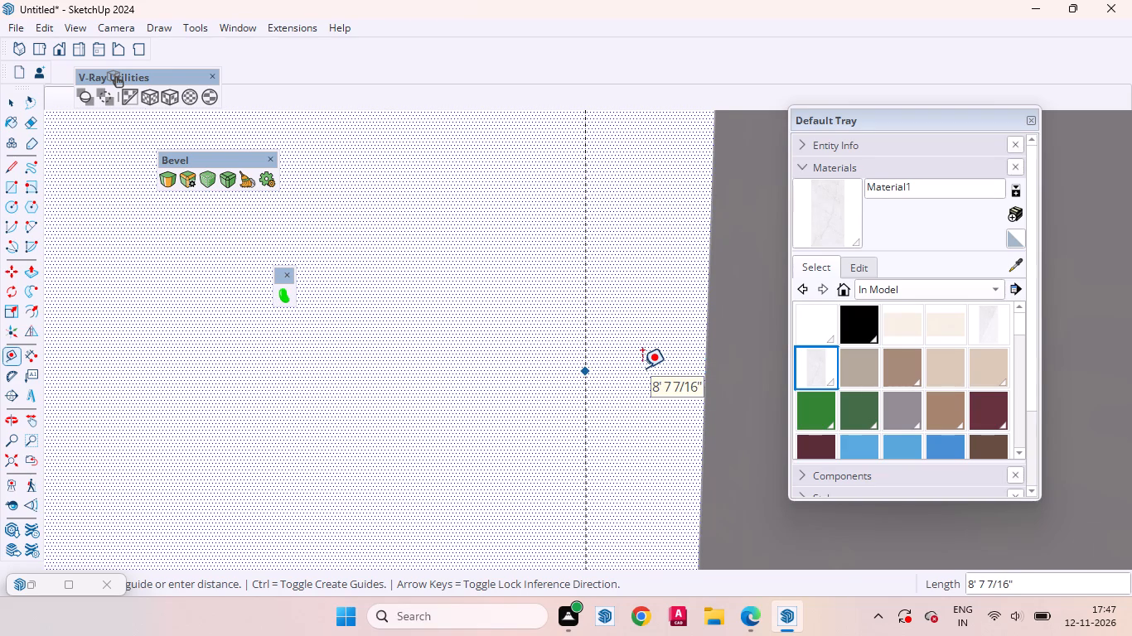
{"action": "left_click", "coordinate": [642, 368]}
{"action": "key", "text": "space"}
Draw a rectangle about 8' 7 7/16" by 9' on the side wall, from the vertical guide's top to the wall's outer bottom corner.
{"action": "scroll", "coordinate": [654, 329], "scroll_direction": "down", "scroll_amount": 10}
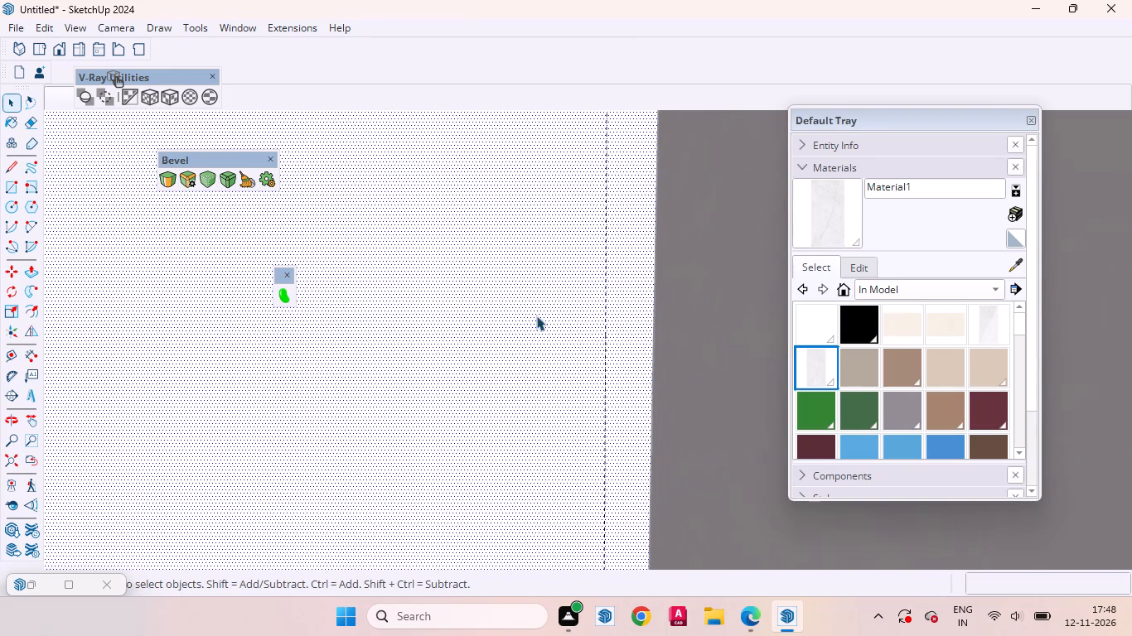
{"action": "scroll", "coordinate": [536, 316], "scroll_direction": "down", "scroll_amount": 20}
{"action": "scroll", "coordinate": [536, 316], "scroll_direction": "down", "scroll_amount": 10}
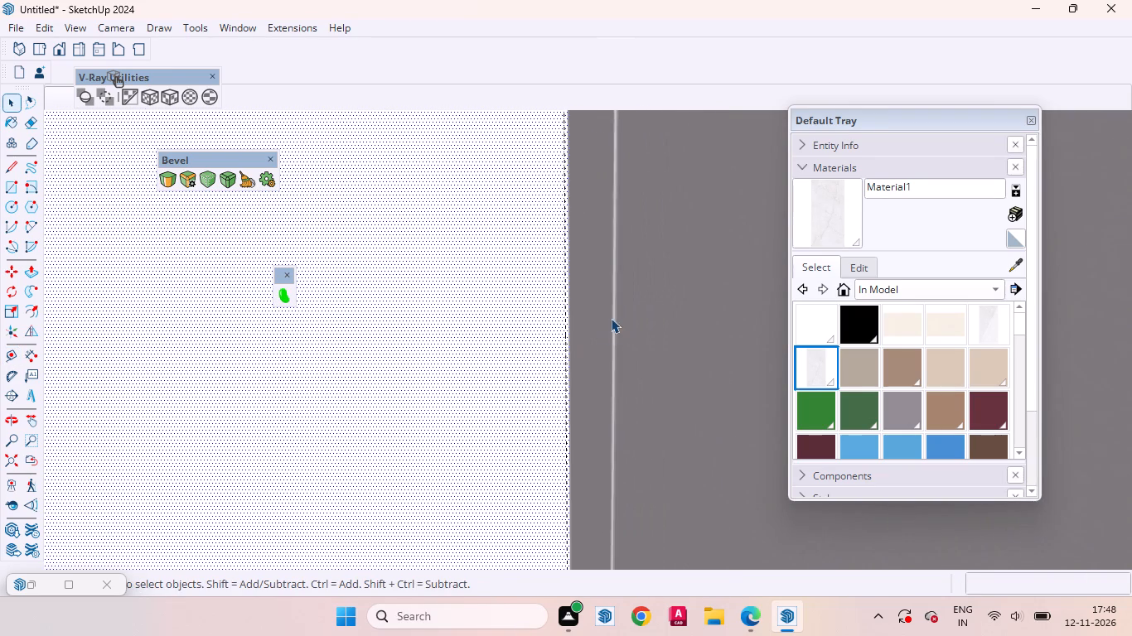
{"action": "scroll", "coordinate": [611, 318], "scroll_direction": "down", "scroll_amount": 20}
{"action": "scroll", "coordinate": [611, 318], "scroll_direction": "down", "scroll_amount": 2}
{"action": "scroll", "coordinate": [602, 340], "scroll_direction": "up", "scroll_amount": 1}
{"action": "scroll", "coordinate": [602, 342], "scroll_direction": "down", "scroll_amount": 9}
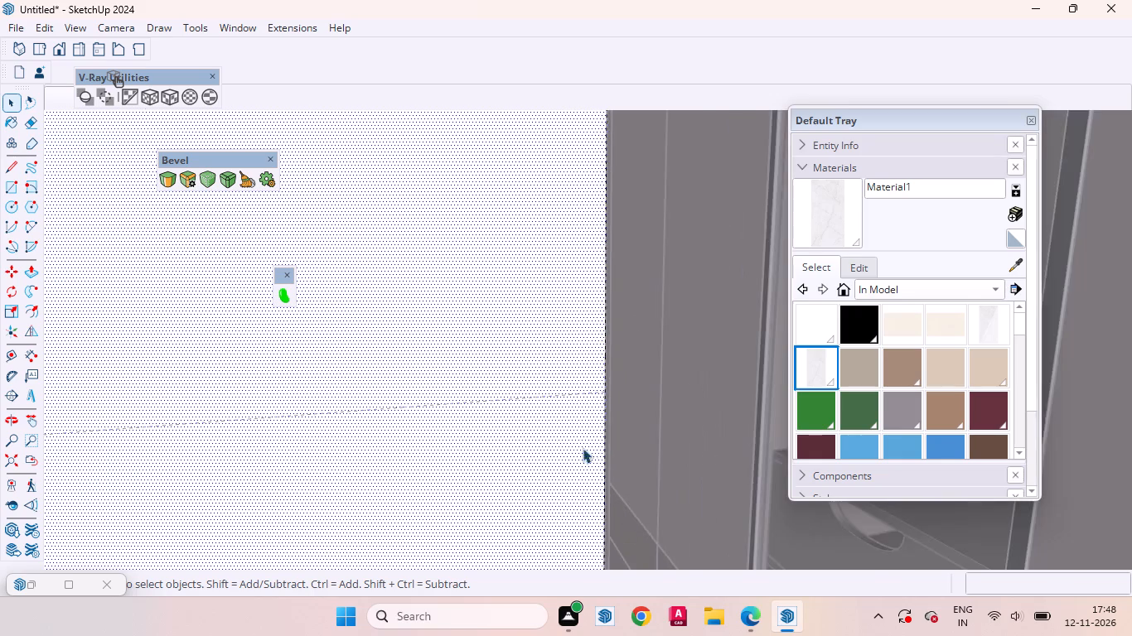
{"action": "scroll", "coordinate": [583, 448], "scroll_direction": "down", "scroll_amount": 7}
{"action": "scroll", "coordinate": [595, 244], "scroll_direction": "up", "scroll_amount": 19}
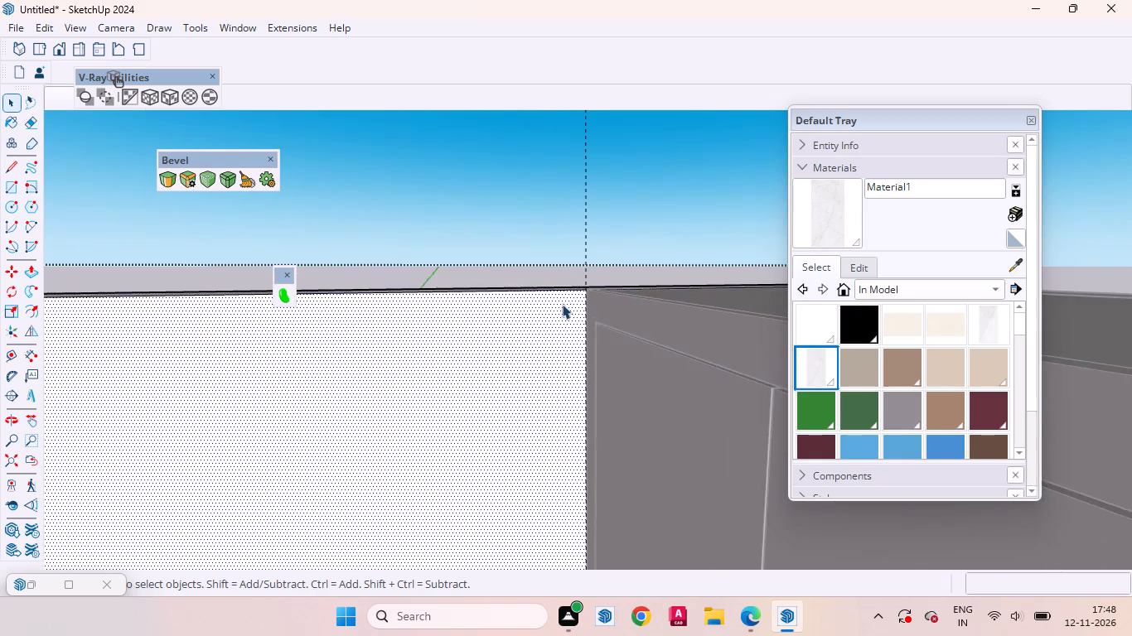
{"action": "scroll", "coordinate": [562, 304], "scroll_direction": "up", "scroll_amount": 11}
{"action": "scroll", "coordinate": [757, 402], "scroll_direction": "up", "scroll_amount": 8}
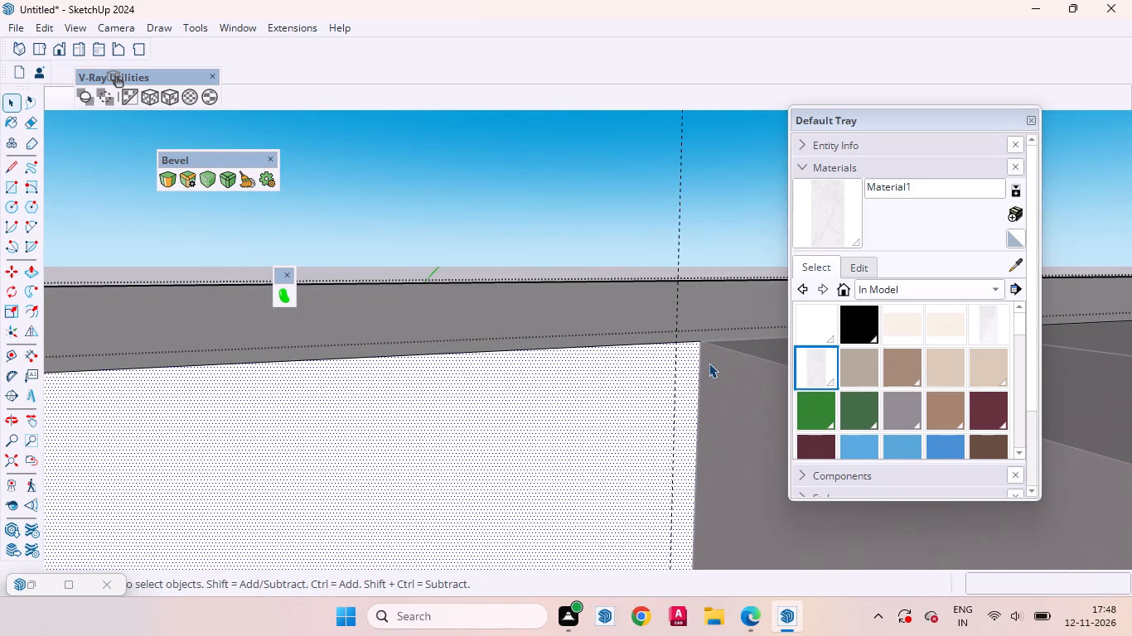
{"action": "key", "text": "r"}
{"action": "left_click", "coordinate": [675, 342]}
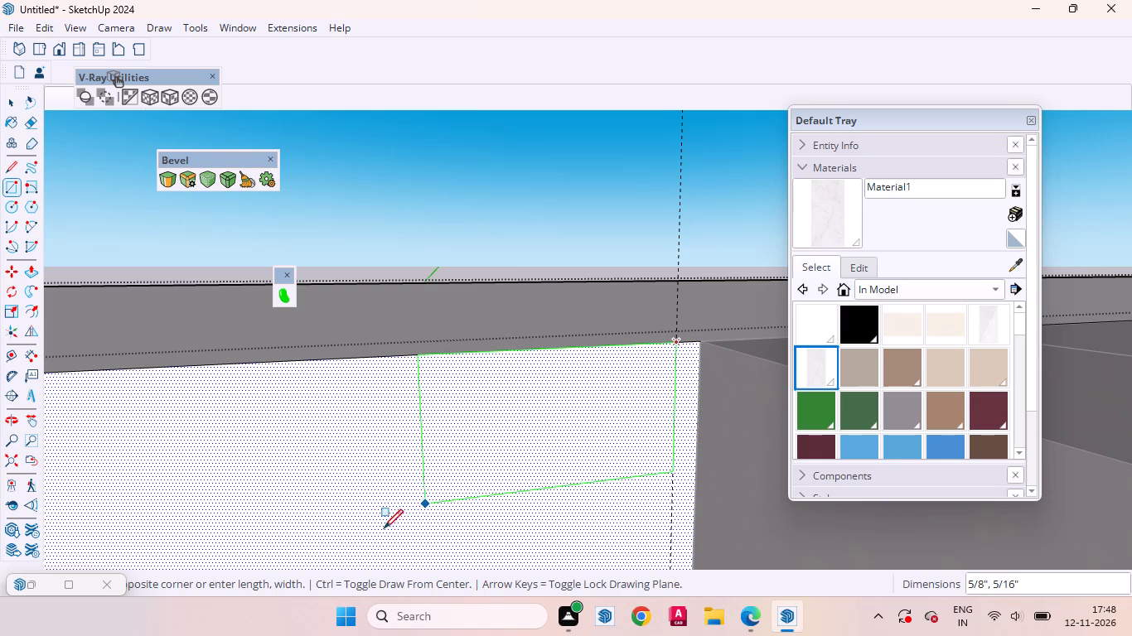
{"action": "scroll", "coordinate": [445, 500], "scroll_direction": "down", "scroll_amount": 19}
{"action": "scroll", "coordinate": [570, 359], "scroll_direction": "up", "scroll_amount": 1}
{"action": "scroll", "coordinate": [570, 359], "scroll_direction": "down", "scroll_amount": 5}
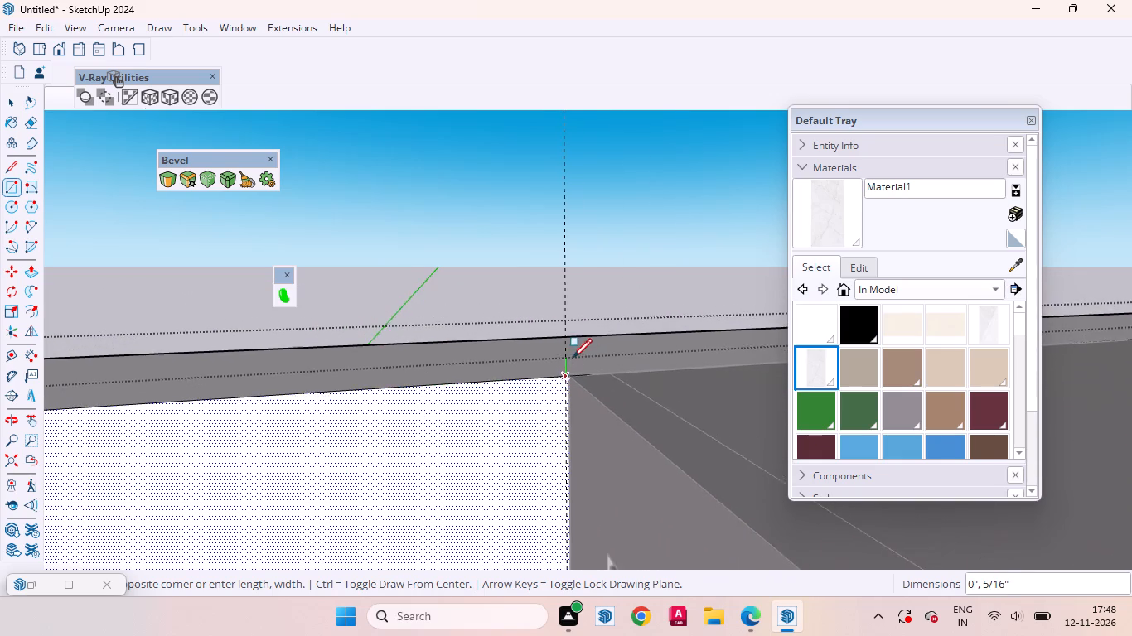
{"action": "scroll", "coordinate": [573, 358], "scroll_direction": "down", "scroll_amount": 20}
{"action": "scroll", "coordinate": [573, 358], "scroll_direction": "down", "scroll_amount": 12}
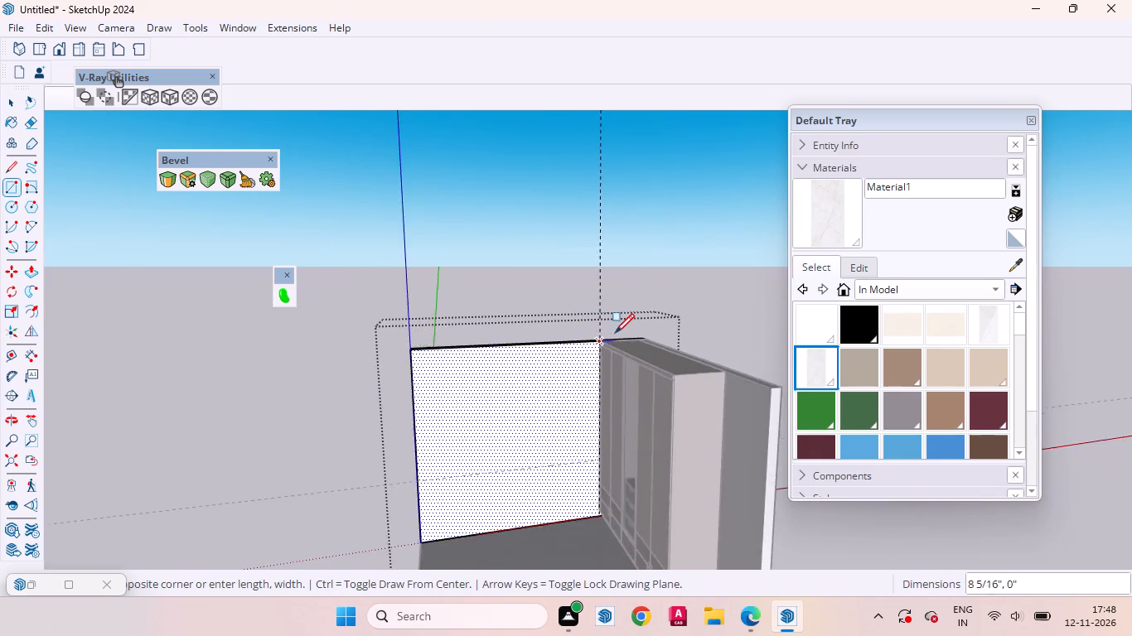
{"action": "scroll", "coordinate": [615, 333], "scroll_direction": "down", "scroll_amount": 5}
{"action": "scroll", "coordinate": [483, 513], "scroll_direction": "up", "scroll_amount": 8}
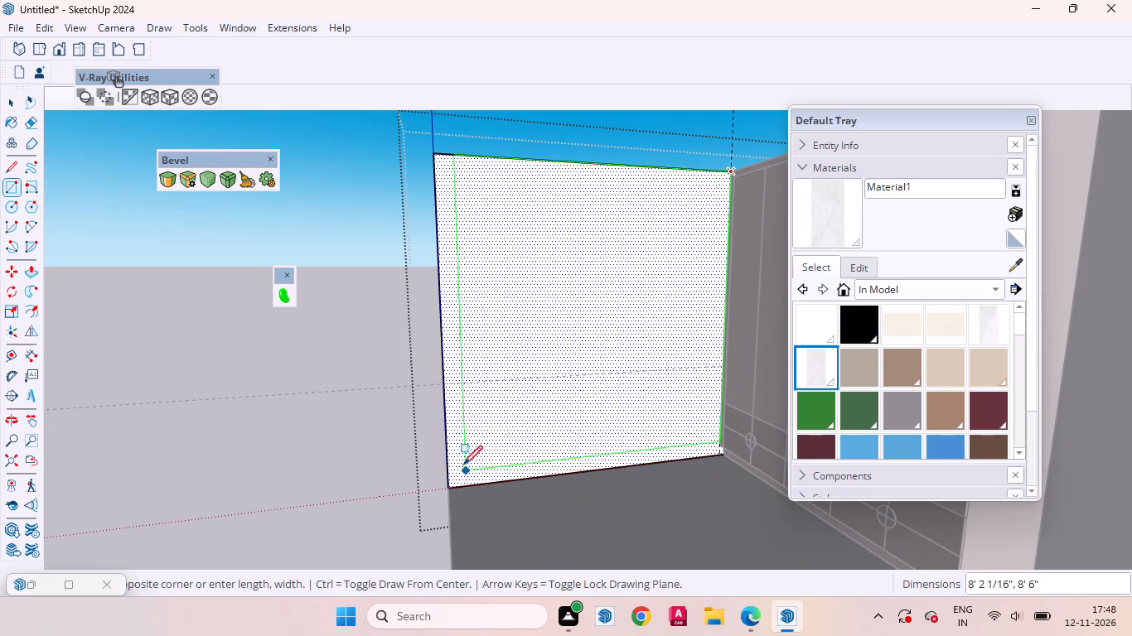
{"action": "scroll", "coordinate": [444, 378], "scroll_direction": "up", "scroll_amount": 10}
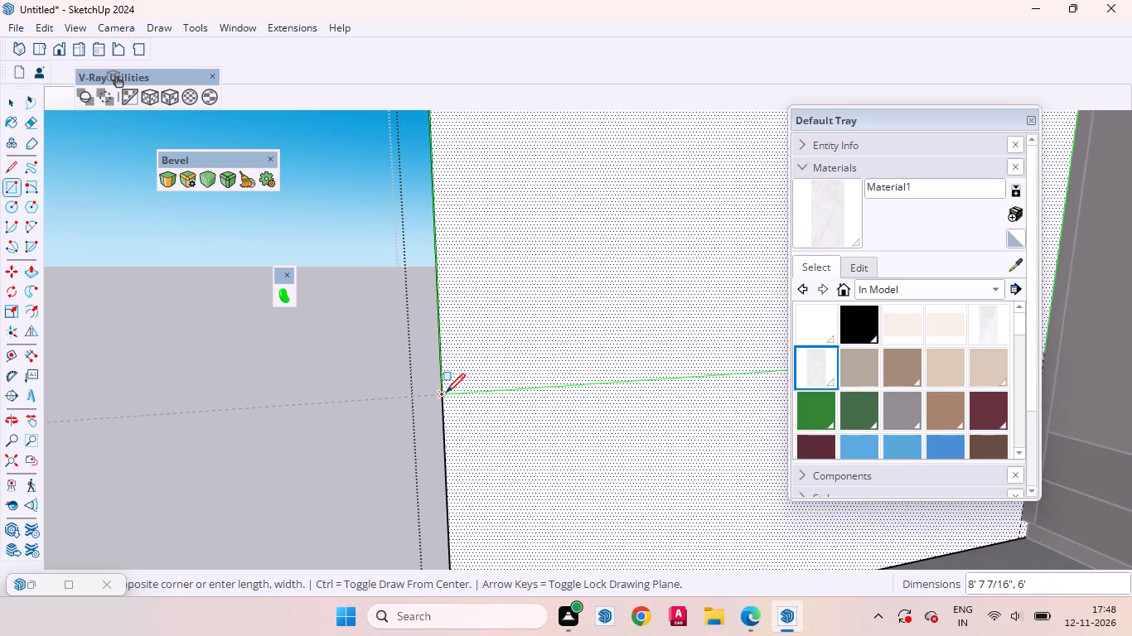
{"action": "scroll", "coordinate": [454, 381], "scroll_direction": "down", "scroll_amount": 8}
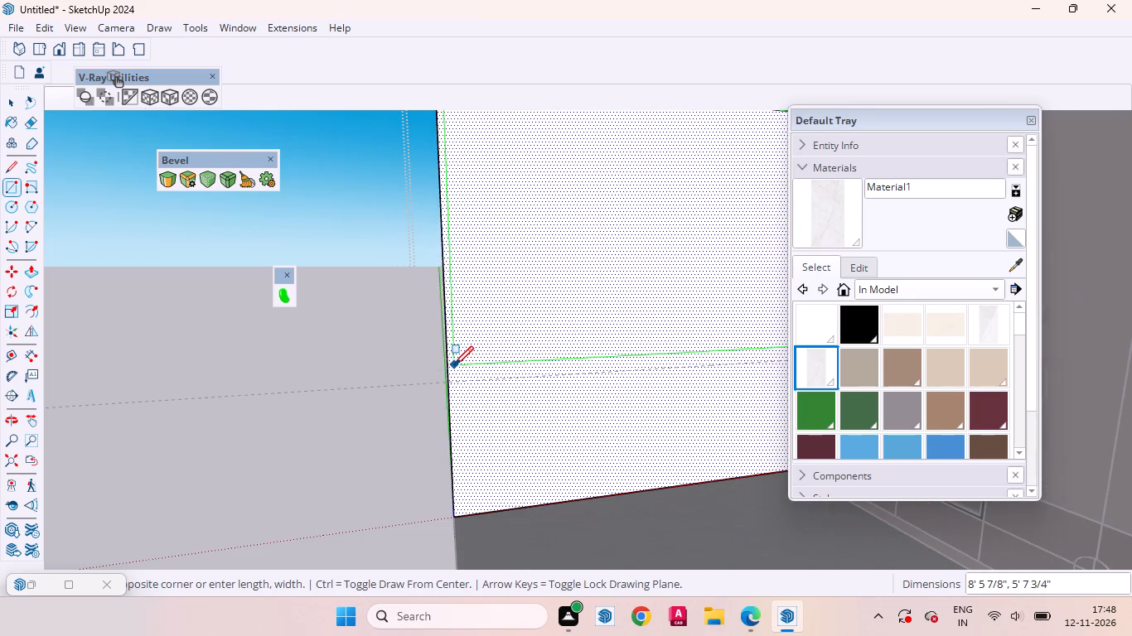
{"action": "left_click", "coordinate": [457, 516]}
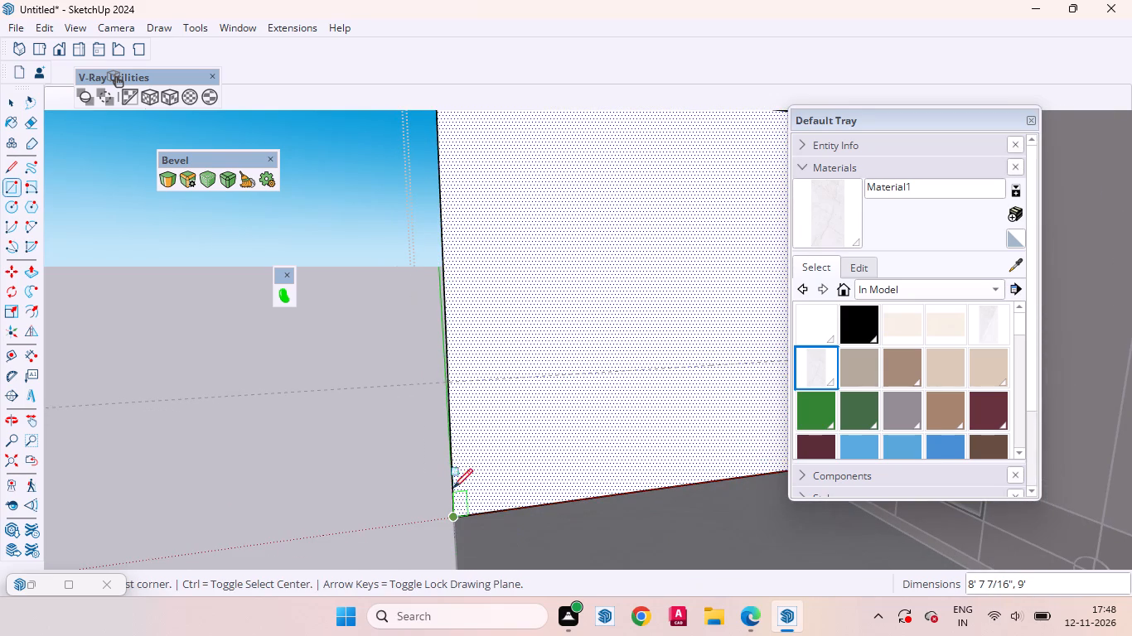
Draw a rectangle 3' high and about 8' 7 7/16" long along the wall's base, up to the horizontal guide.
{"action": "scroll", "coordinate": [337, 439], "scroll_direction": "down", "scroll_amount": 9}
{"action": "scroll", "coordinate": [623, 169], "scroll_direction": "up", "scroll_amount": 3}
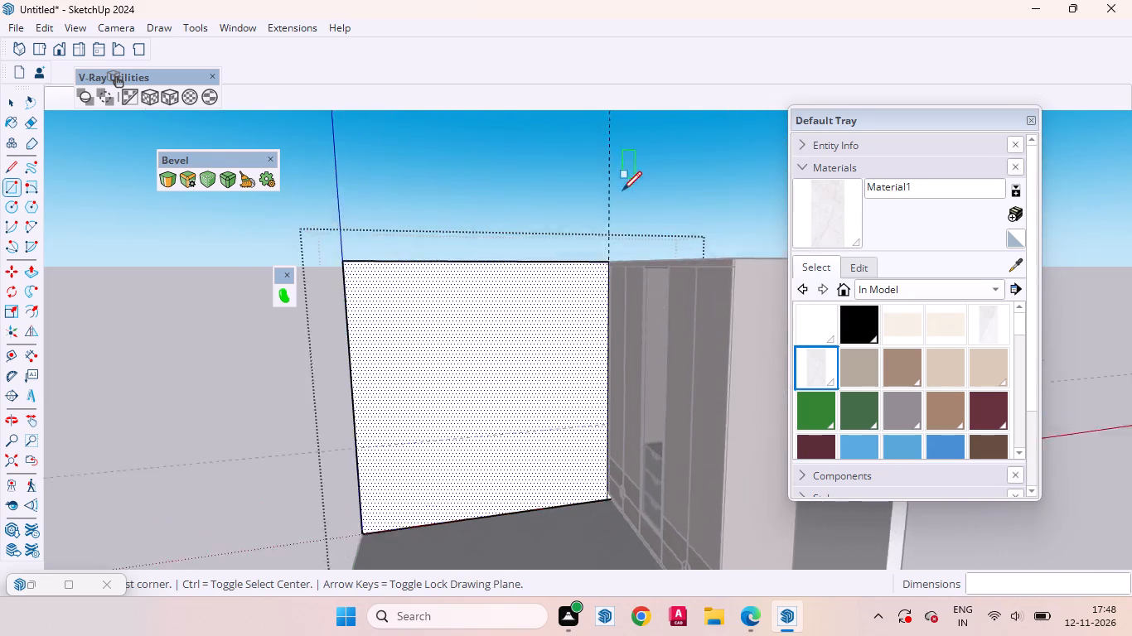
{"action": "scroll", "coordinate": [622, 190], "scroll_direction": "up", "scroll_amount": 20}
{"action": "scroll", "coordinate": [622, 190], "scroll_direction": "up", "scroll_amount": 14}
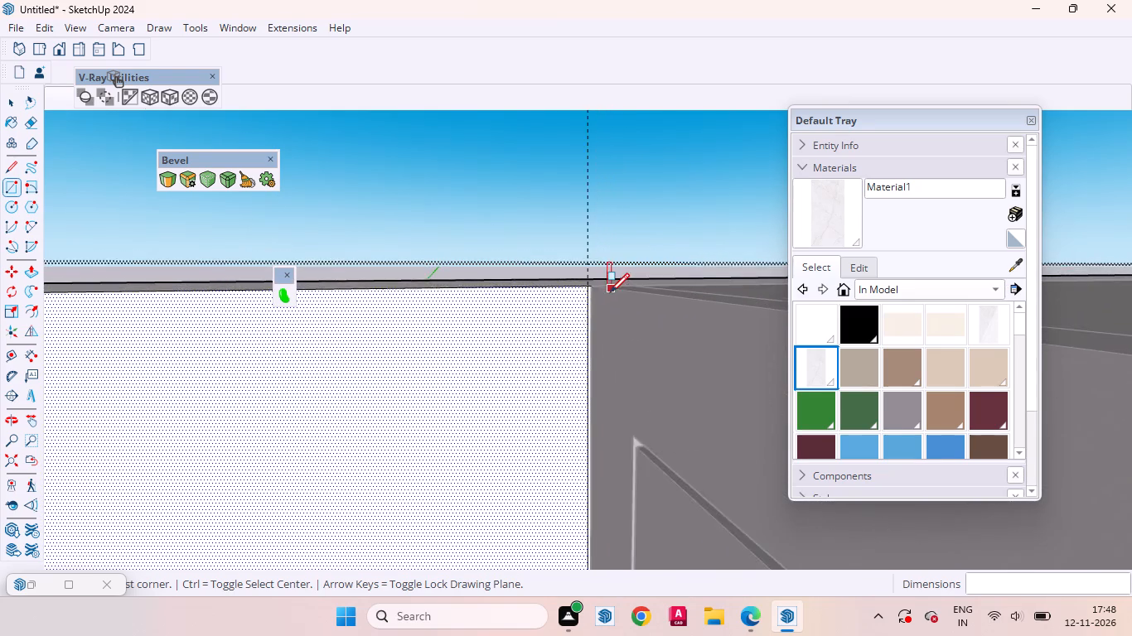
{"action": "scroll", "coordinate": [610, 292], "scroll_direction": "up", "scroll_amount": 7}
{"action": "scroll", "coordinate": [612, 263], "scroll_direction": "down", "scroll_amount": 20}
{"action": "scroll", "coordinate": [612, 263], "scroll_direction": "down", "scroll_amount": 9}
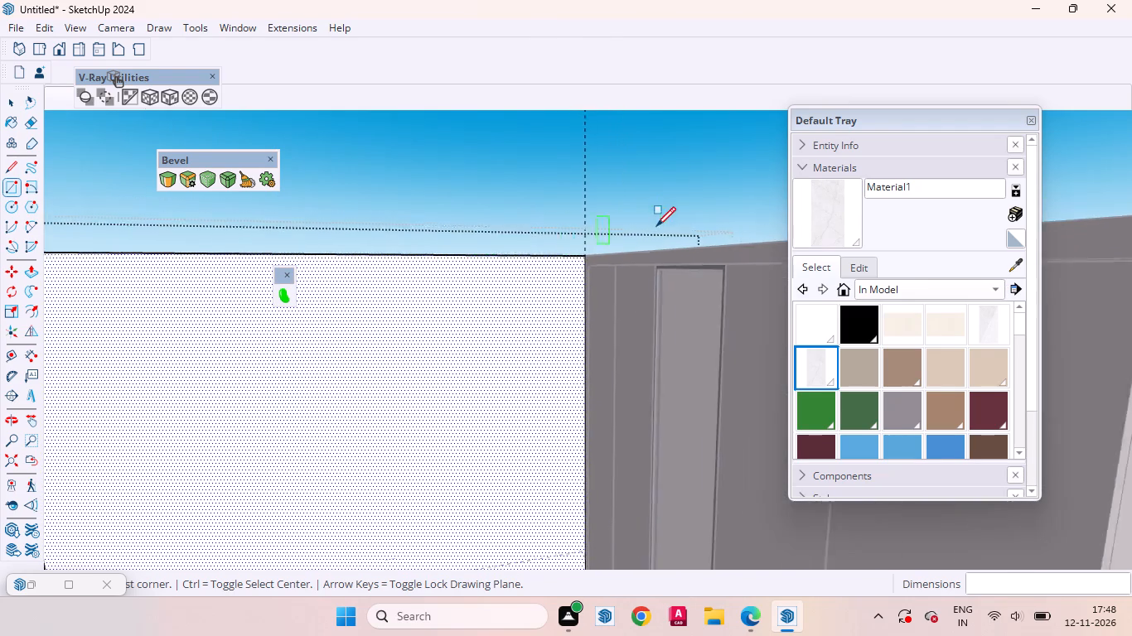
{"action": "scroll", "coordinate": [656, 226], "scroll_direction": "down", "scroll_amount": 9}
{"action": "scroll", "coordinate": [633, 487], "scroll_direction": "up", "scroll_amount": 9}
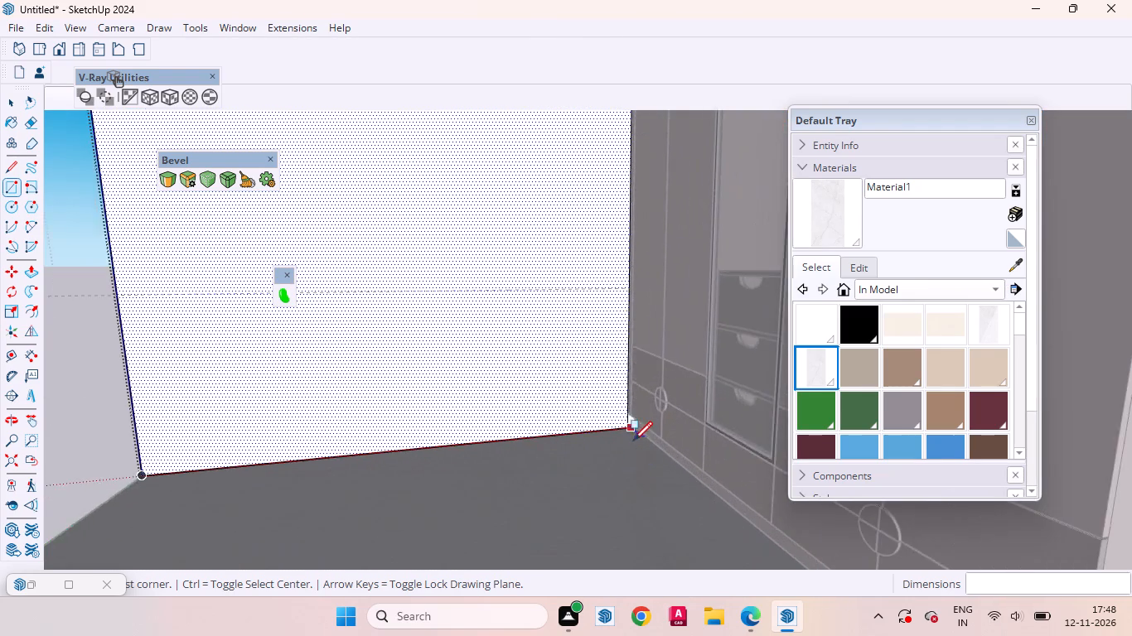
{"action": "scroll", "coordinate": [633, 441], "scroll_direction": "up", "scroll_amount": 2}
{"action": "left_click", "coordinate": [627, 422]}
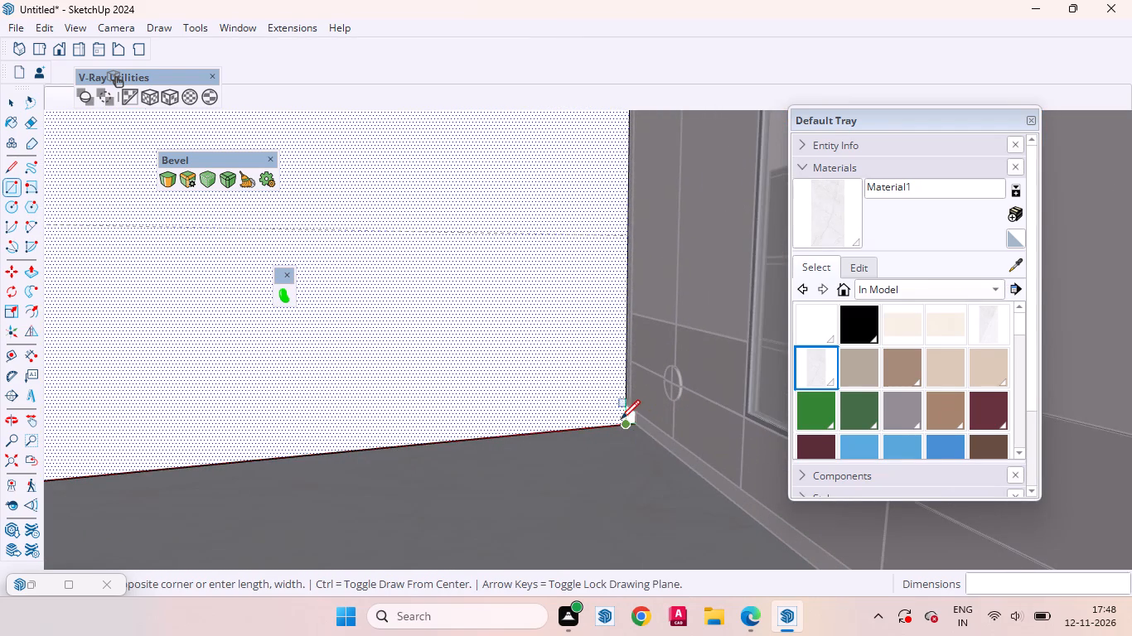
{"action": "scroll", "coordinate": [439, 302], "scroll_direction": "up", "scroll_amount": 1}
{"action": "scroll", "coordinate": [453, 309], "scroll_direction": "down", "scroll_amount": 13}
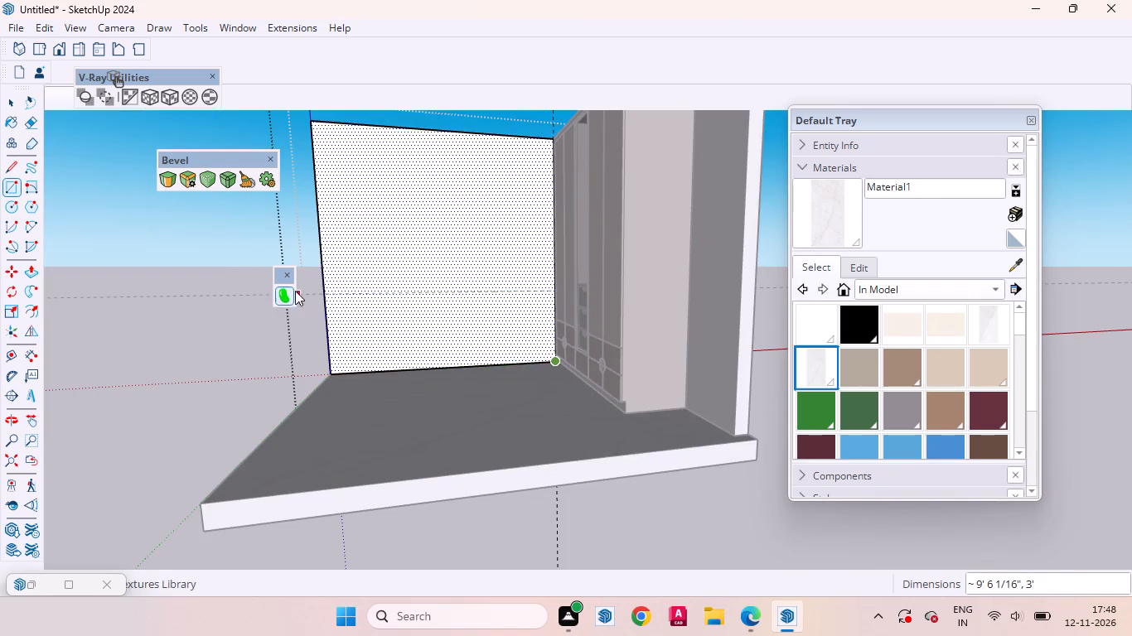
{"action": "left_click", "coordinate": [322, 291]}
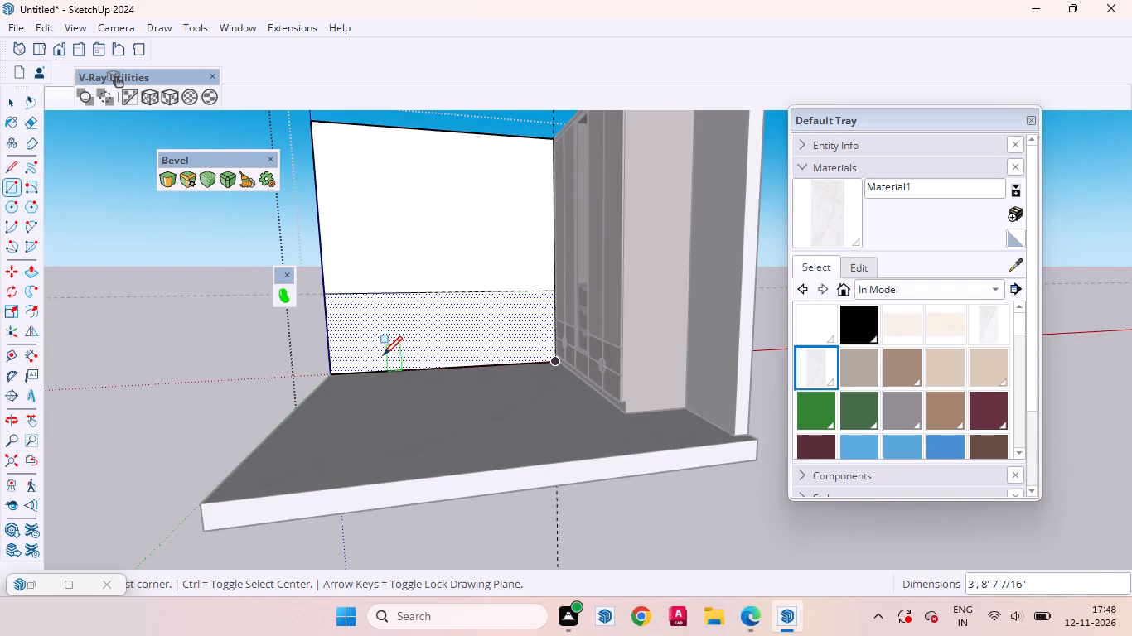
{"action": "key", "text": "space"}
Select the side wall's upper face above the 3' high lower band.
{"action": "left_click", "coordinate": [396, 237]}
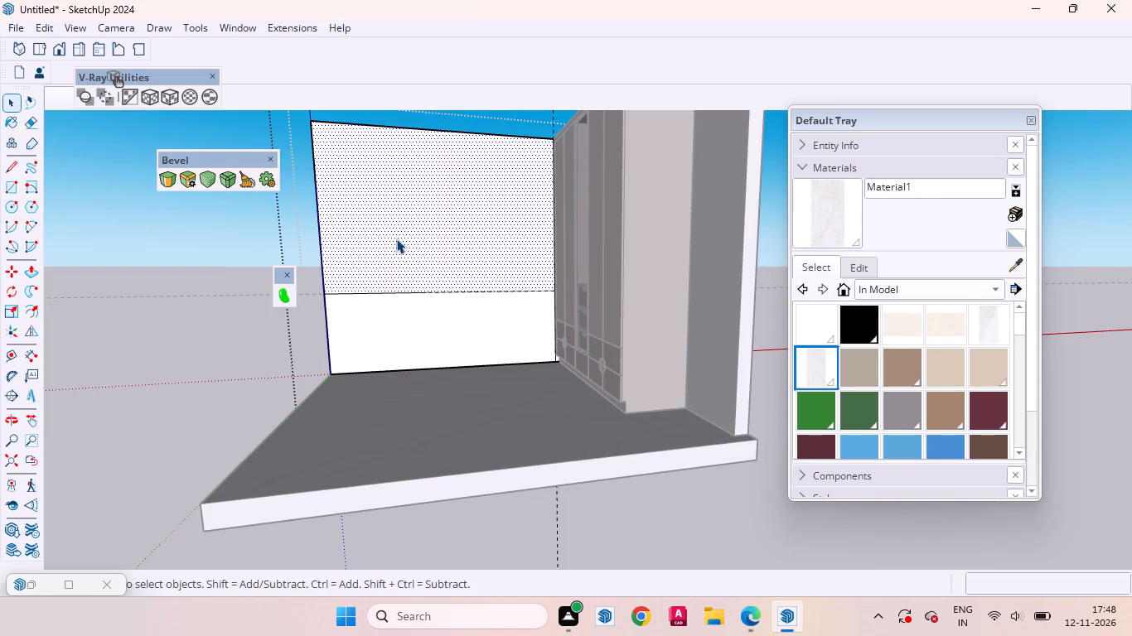
{"action": "middle_click_drag", "start_coordinate": [468, 277], "coordinate": [695, 358]}
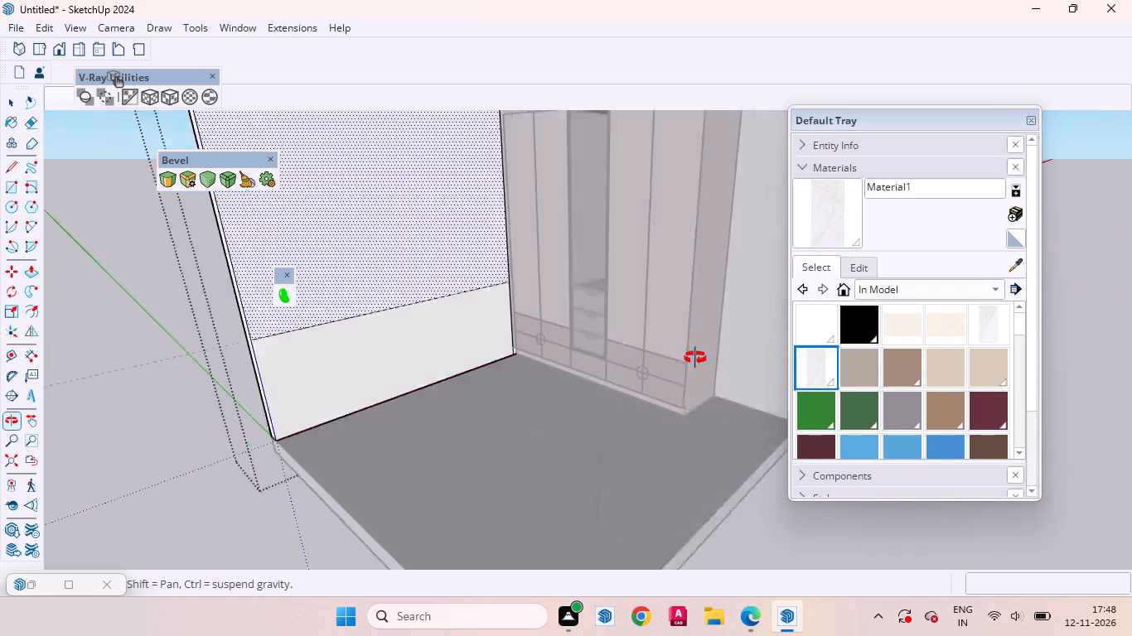
{"action": "middle_click_drag", "start_coordinate": [695, 358], "coordinate": [811, 385]}
{"action": "left_click", "coordinate": [62, 100]}
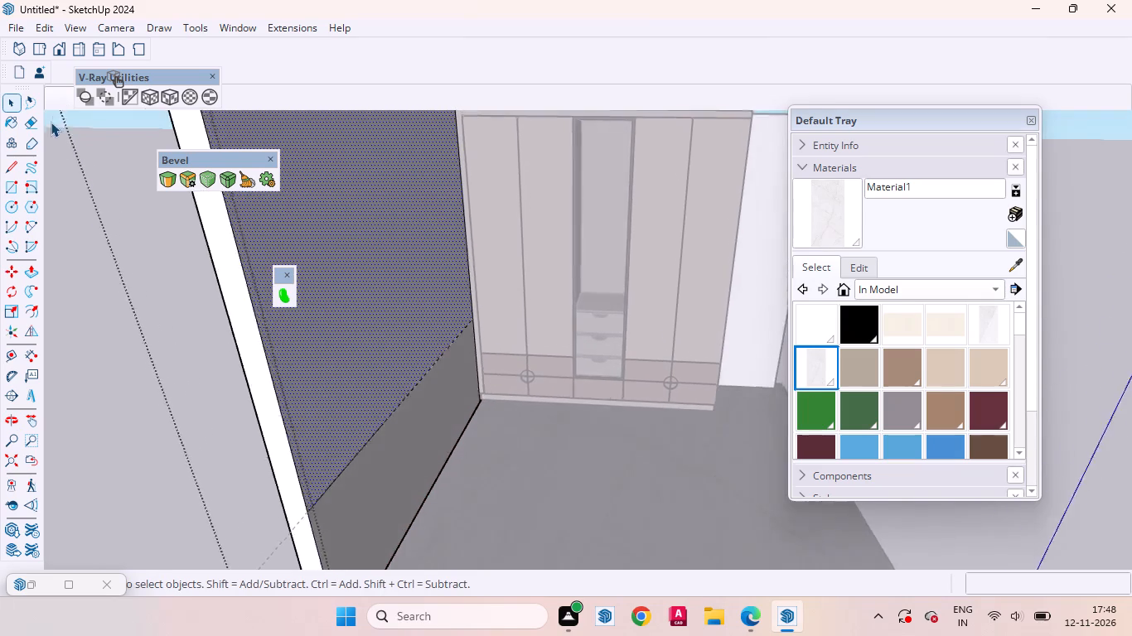
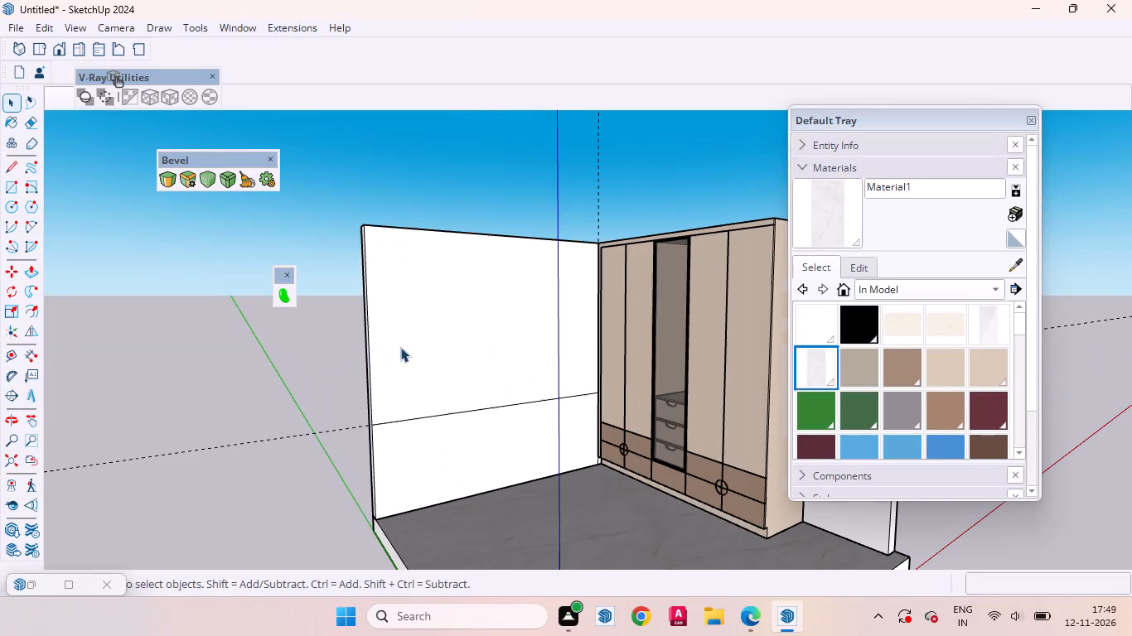
Open the side wall group and select the face of its 3' high lower band.
{"action": "left_click", "coordinate": [453, 373]}
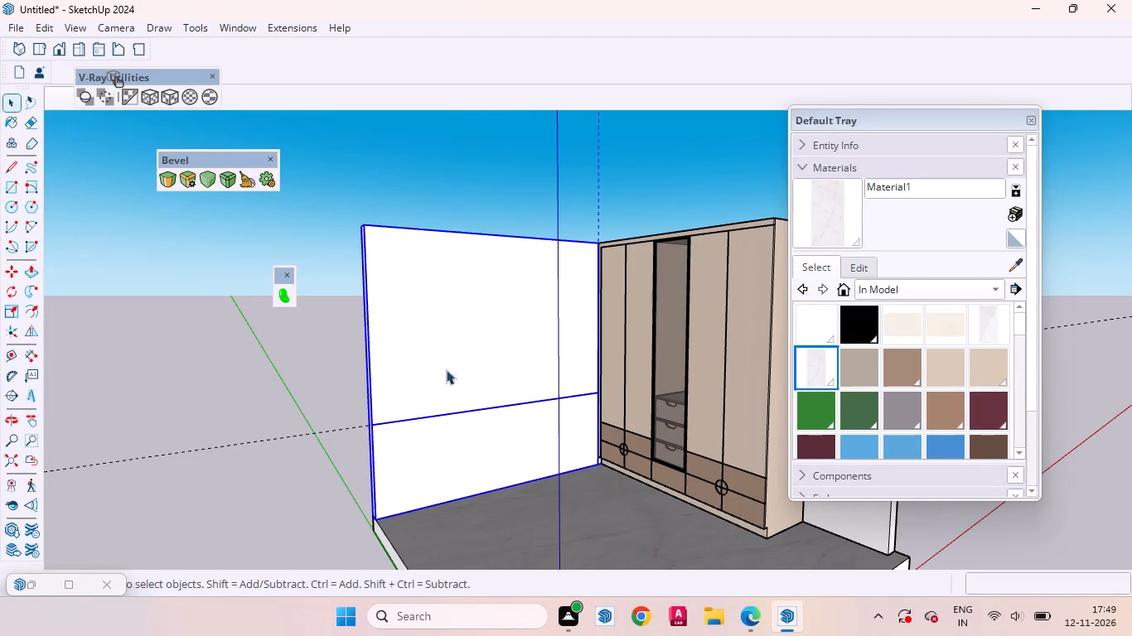
{"action": "scroll", "coordinate": [545, 347], "scroll_direction": "up", "scroll_amount": 3}
{"action": "middle_click_drag", "start_coordinate": [515, 356], "coordinate": [425, 372]}
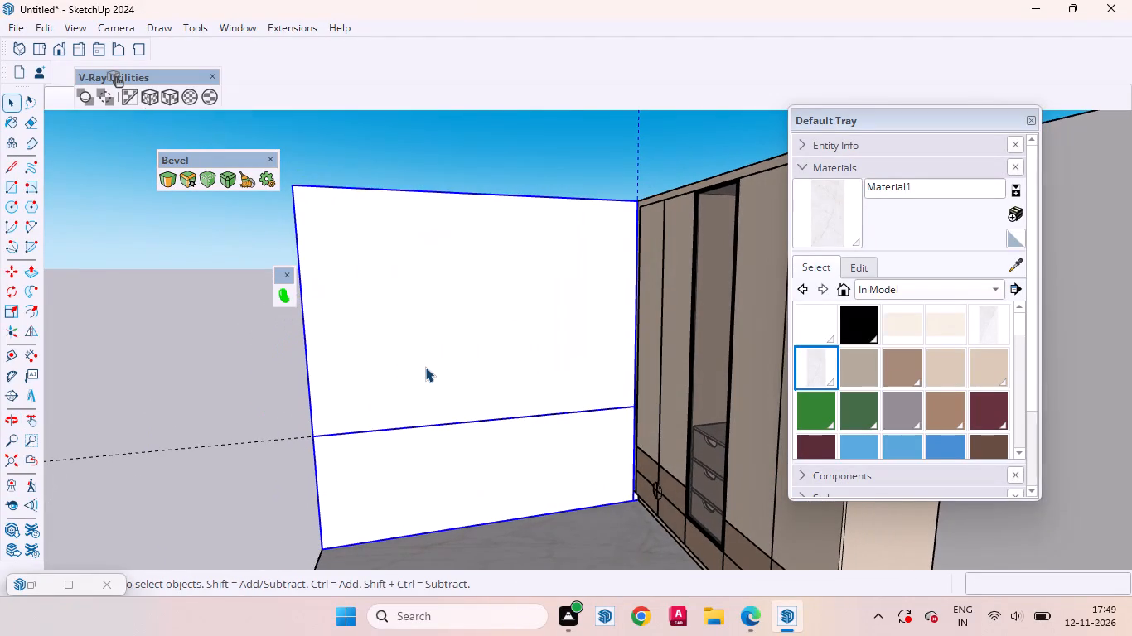
{"action": "left_click", "coordinate": [426, 356]}
{"action": "scroll", "coordinate": [476, 342], "scroll_direction": "down", "scroll_amount": 3}
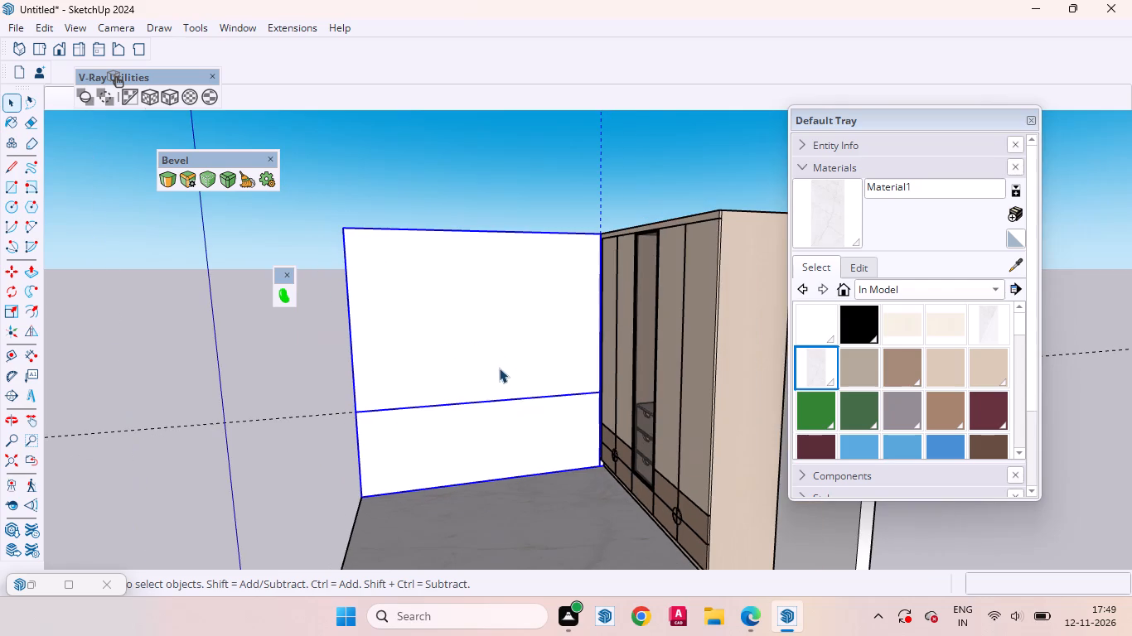
{"action": "middle_click_drag", "start_coordinate": [551, 365], "coordinate": [617, 366]}
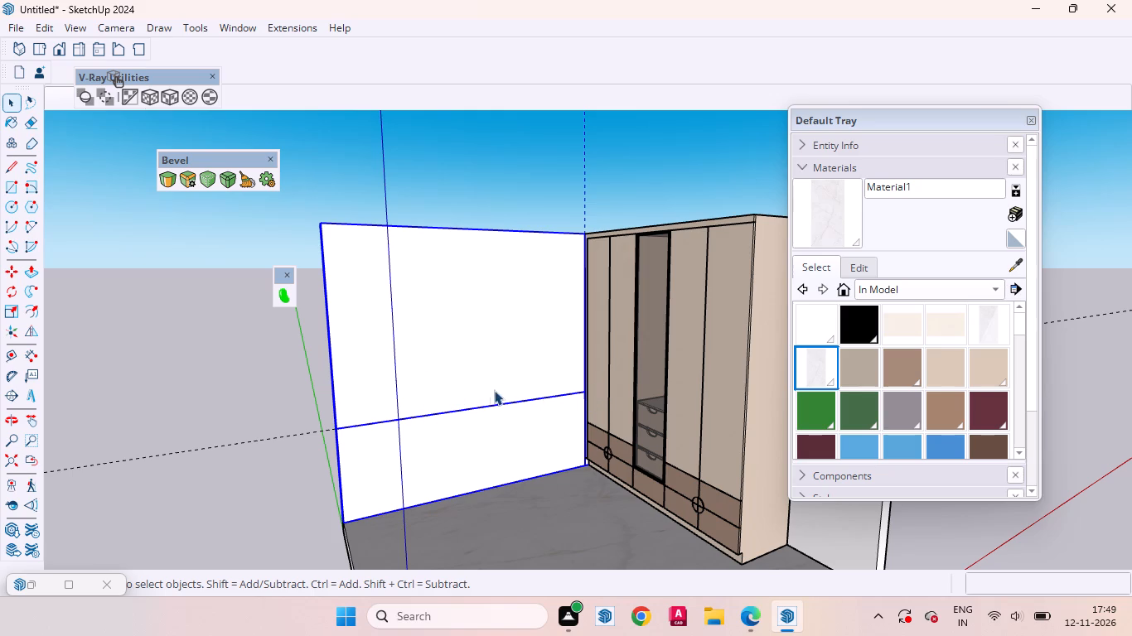
{"action": "scroll", "coordinate": [481, 367], "scroll_direction": "up", "scroll_amount": 3}
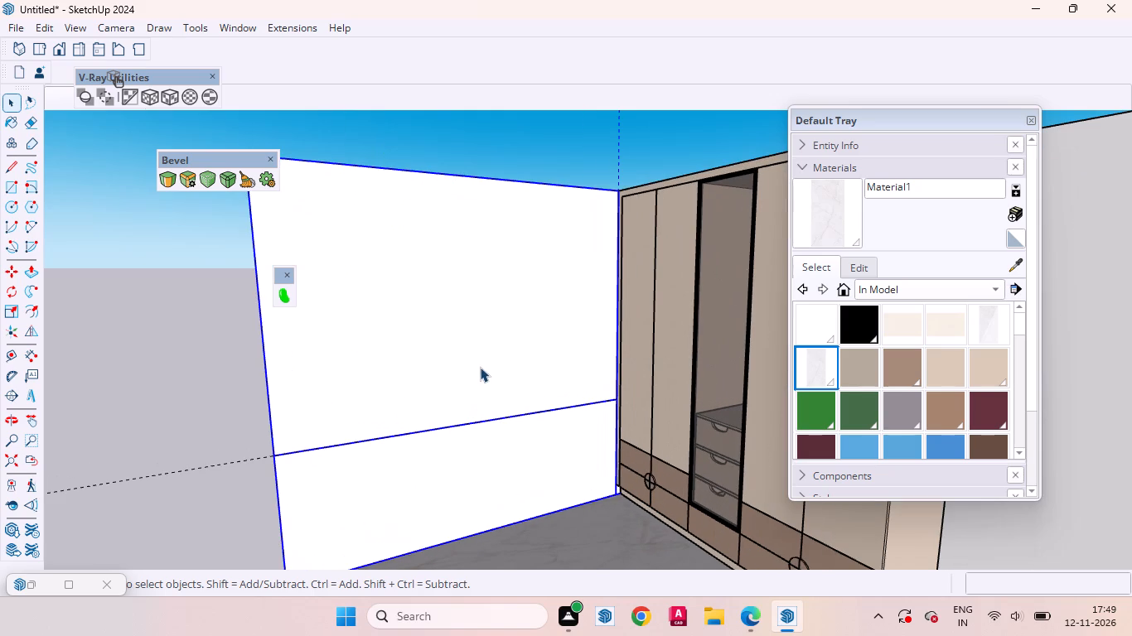
{"action": "double_click", "coordinate": [443, 354]}
{"action": "left_click", "coordinate": [451, 329]}
{"action": "scroll", "coordinate": [568, 331], "scroll_direction": "down", "scroll_amount": 4}
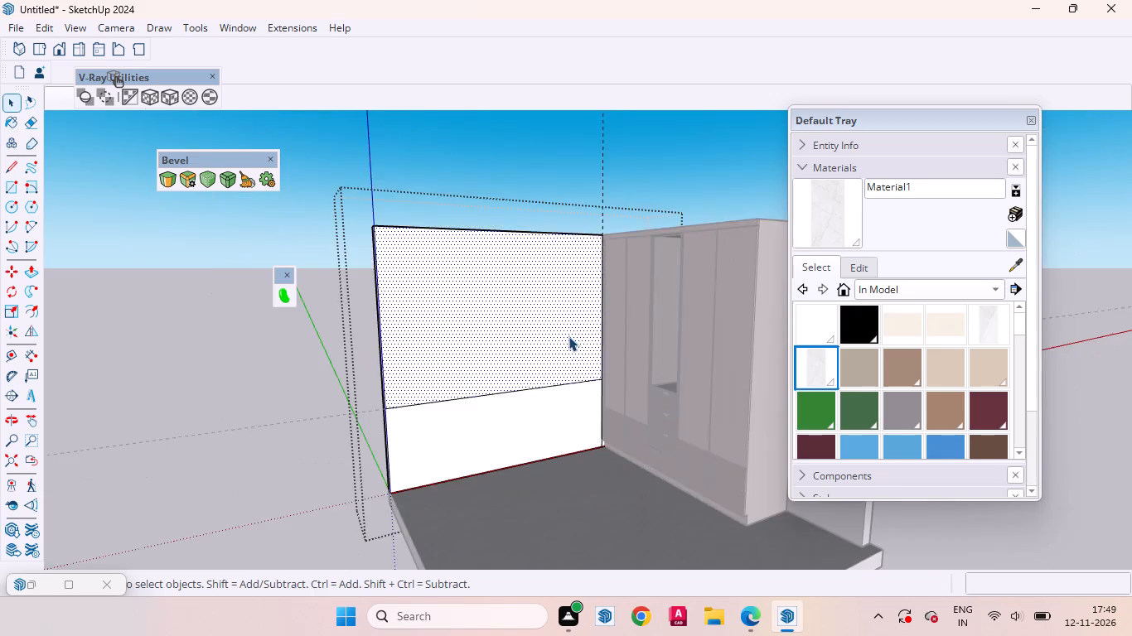
{"action": "scroll", "coordinate": [568, 336], "scroll_direction": "down", "scroll_amount": 3}
{"action": "middle_click_drag", "start_coordinate": [537, 392], "coordinate": [468, 425]}
{"action": "left_click", "coordinate": [513, 386]}
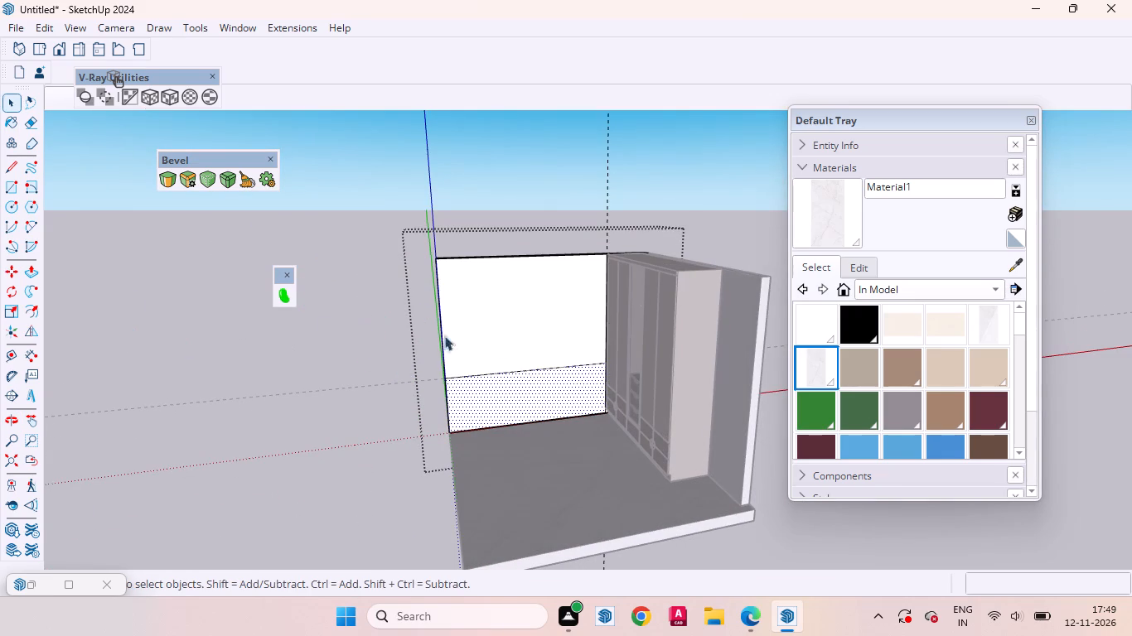
Display the V-Ray for SketchUp and 1001bit - tools tool sets.
{"action": "right_click", "coordinate": [450, 29]}
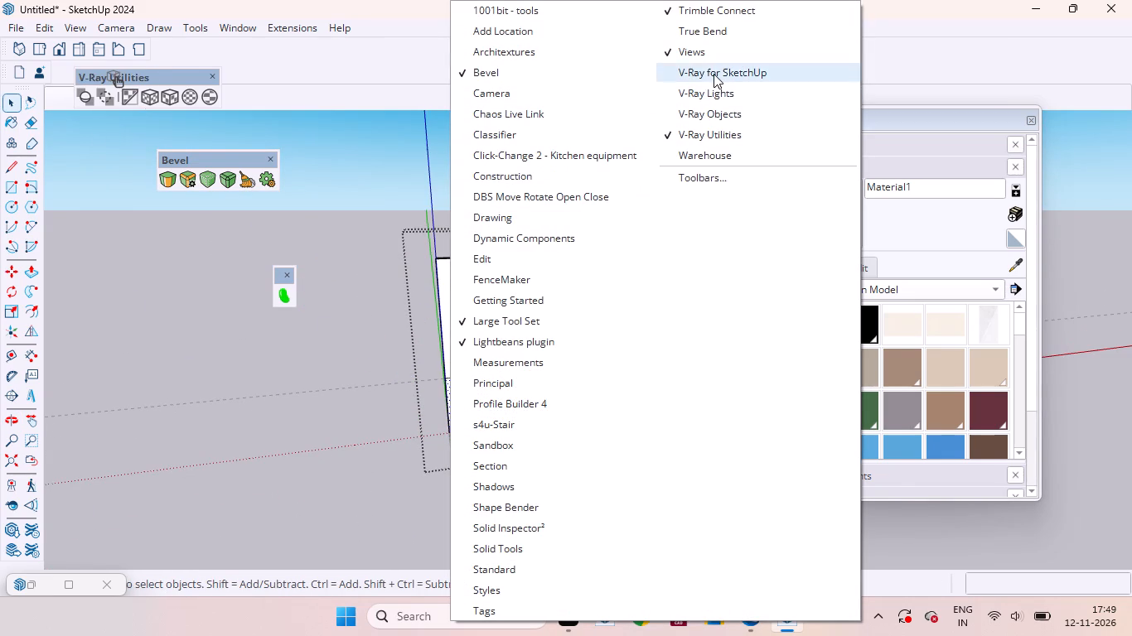
{"action": "left_click", "coordinate": [714, 74]}
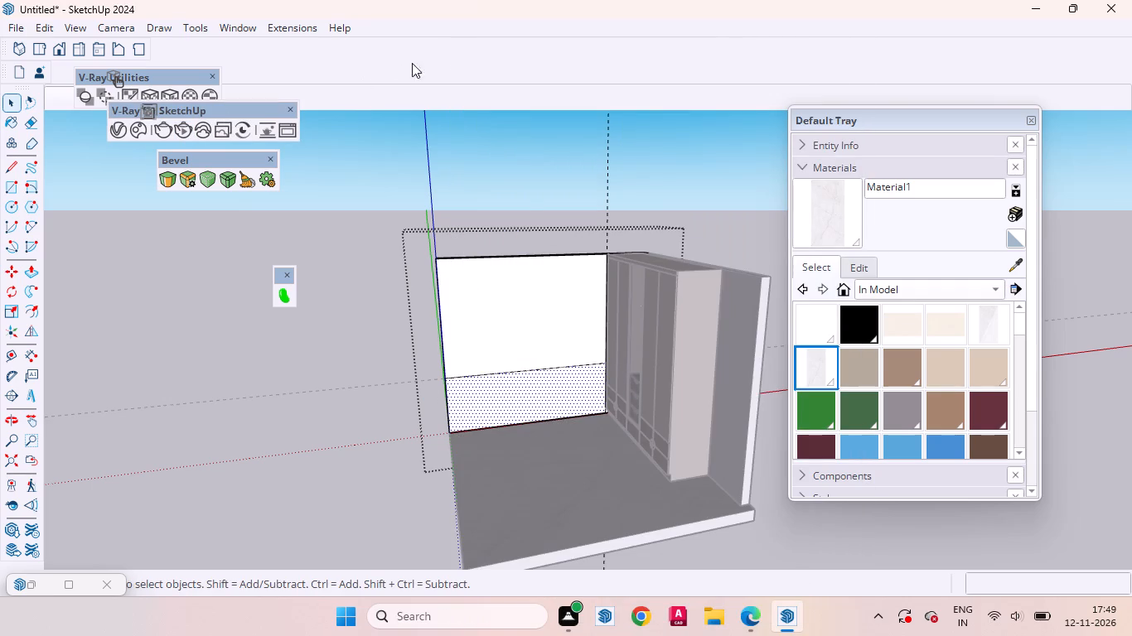
{"action": "right_click", "coordinate": [463, 33]}
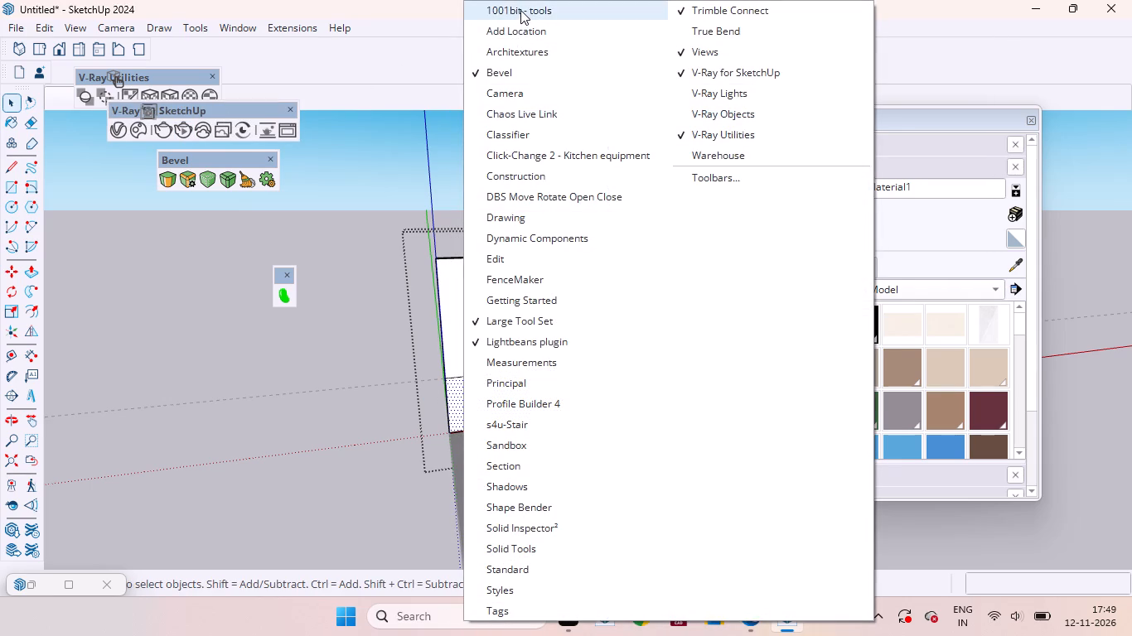
{"action": "left_click", "coordinate": [520, 9]}
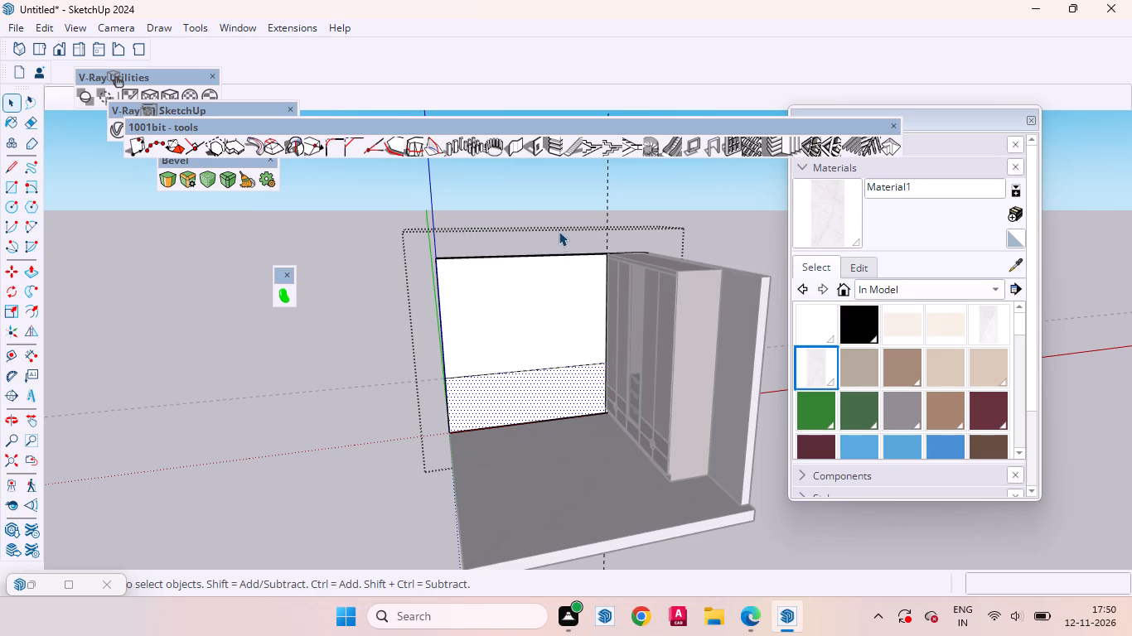
Create vertical louvres on the lower band with 12 mm depth, 20 mm thickness, 22 mm spacing, angle 0 and front location.
{"action": "left_click", "coordinate": [790, 142]}
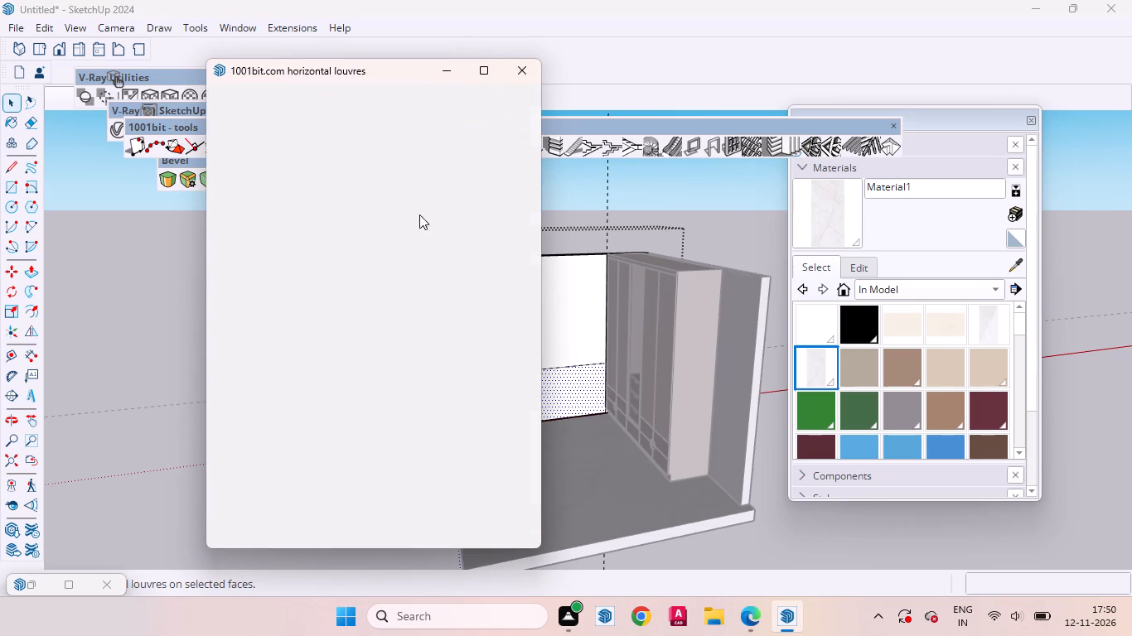
{"action": "left_click_drag", "start_coordinate": [393, 324], "coordinate": [299, 334]}
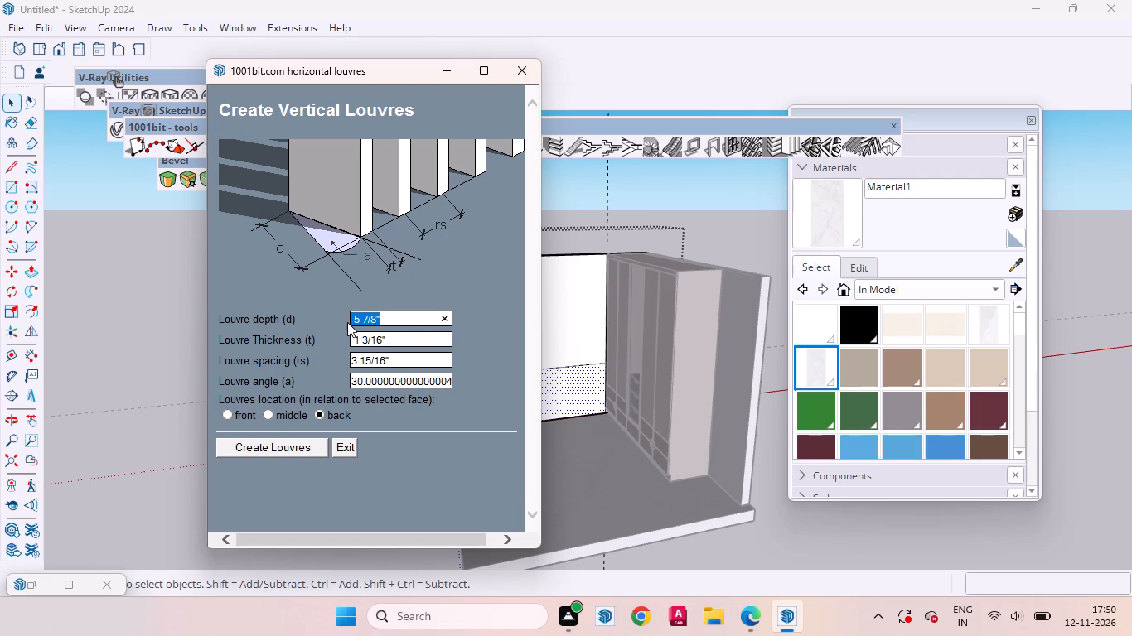
{"action": "type", "text": "12mm"}
{"action": "left_click", "coordinate": [414, 341]}
{"action": "key", "text": "BackSpace"}
{"action": "type", "text": "20mm"}
{"action": "left_click", "coordinate": [392, 364]}
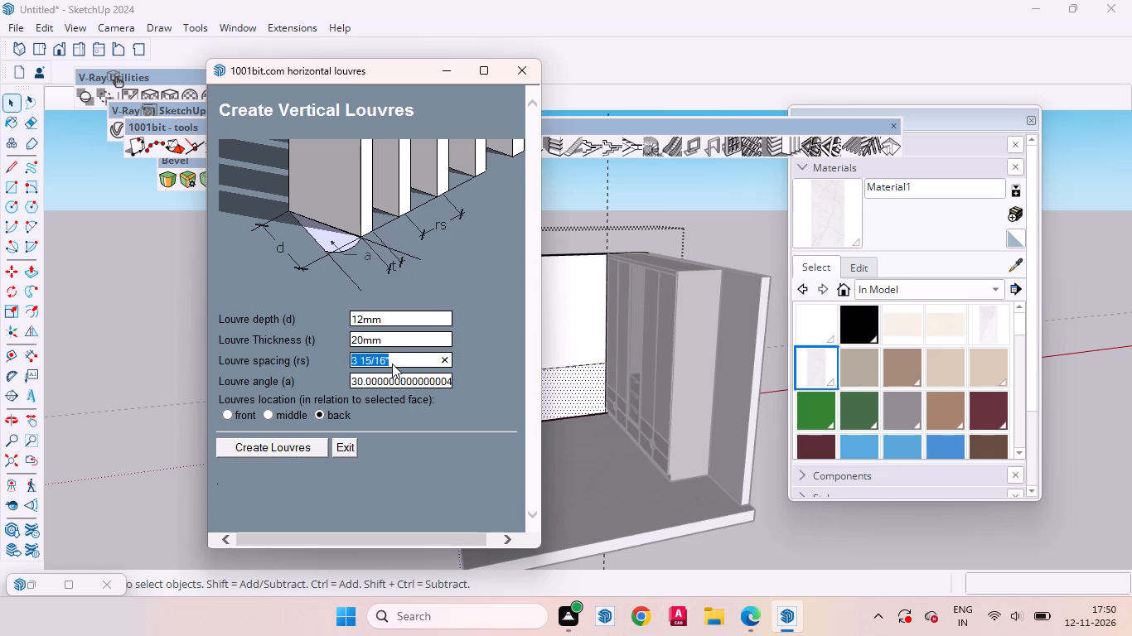
{"action": "type", "text": "22"}
{"action": "type", "text": "mm"}
{"action": "left_click", "coordinate": [399, 378]}
{"action": "key", "text": "0"}
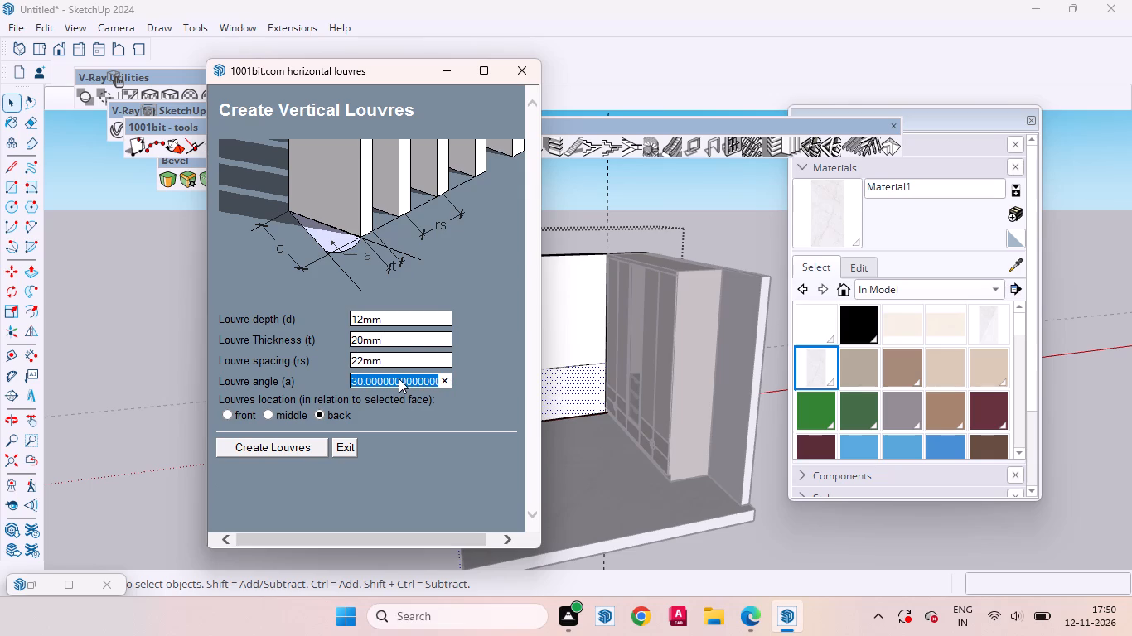
{"action": "left_click", "coordinate": [230, 414]}
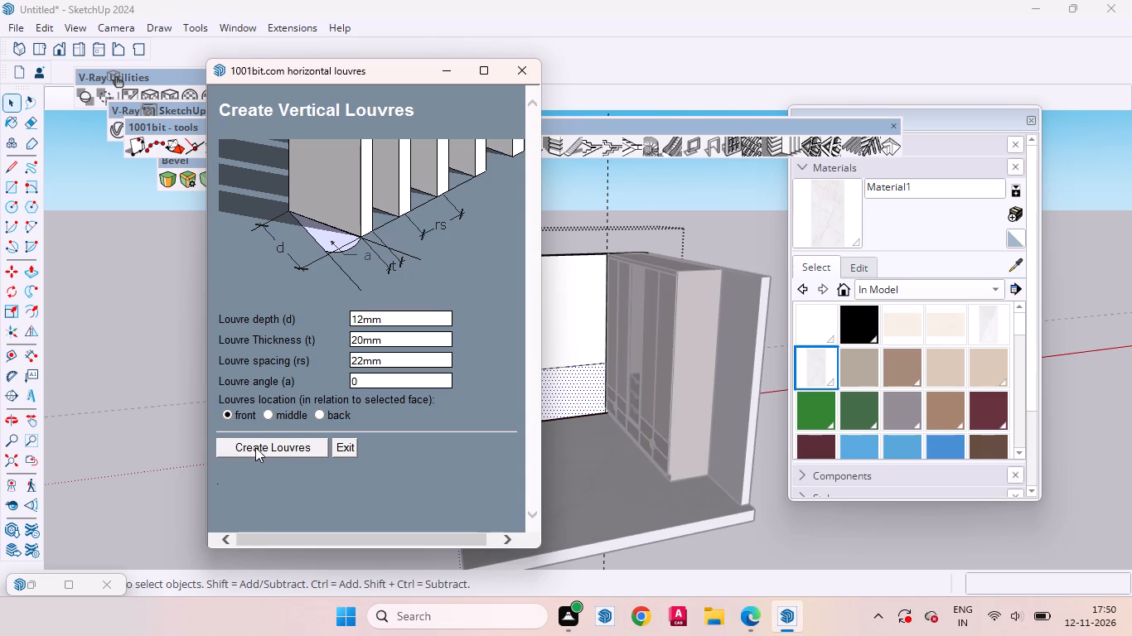
{"action": "left_click", "coordinate": [255, 447]}
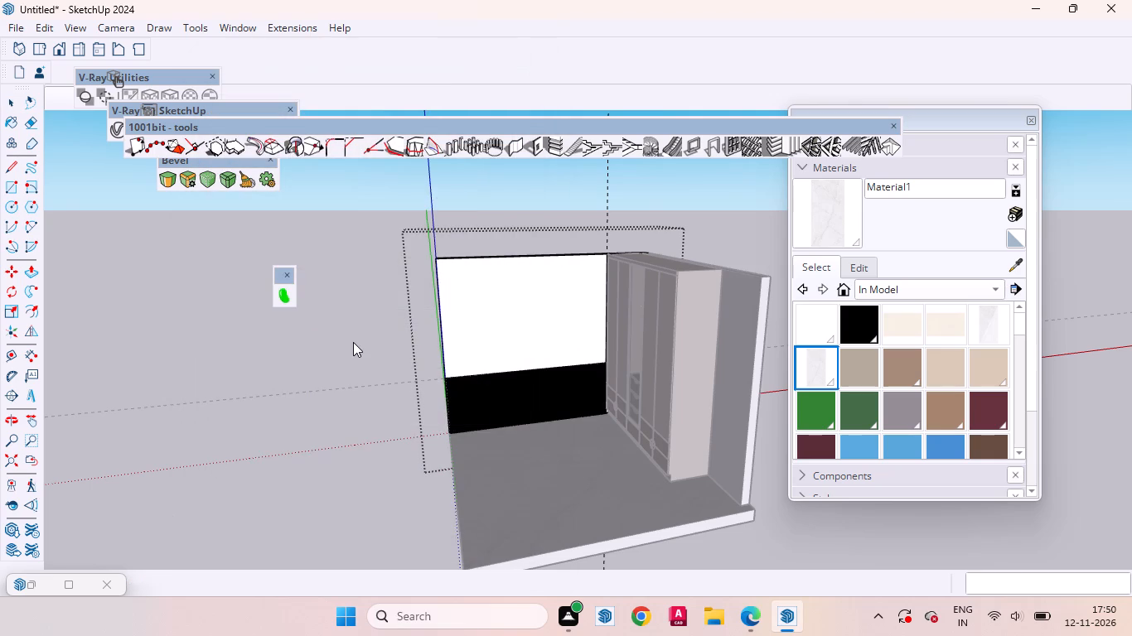
Examine the louvres on the side wall's lower band up close and leave the wall group.
{"action": "scroll", "coordinate": [539, 422], "scroll_direction": "up", "scroll_amount": 12}
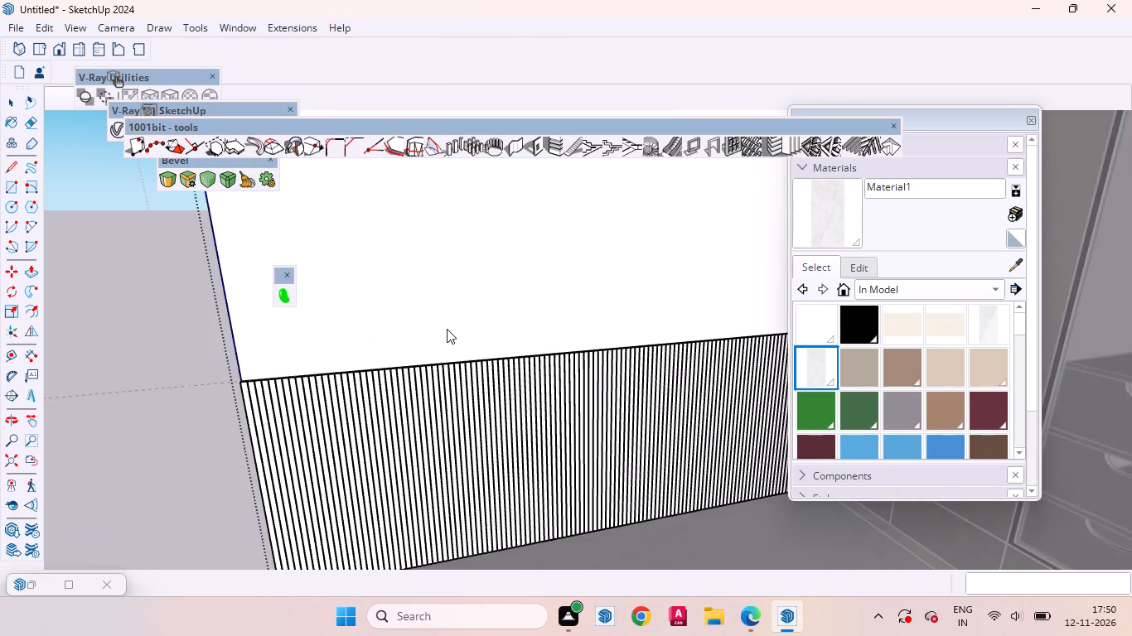
{"action": "scroll", "coordinate": [447, 329], "scroll_direction": "up", "scroll_amount": 4}
{"action": "middle_click_drag", "start_coordinate": [424, 341], "coordinate": [579, 362]}
{"action": "left_click", "coordinate": [531, 359]}
{"action": "double_click", "coordinate": [515, 357]}
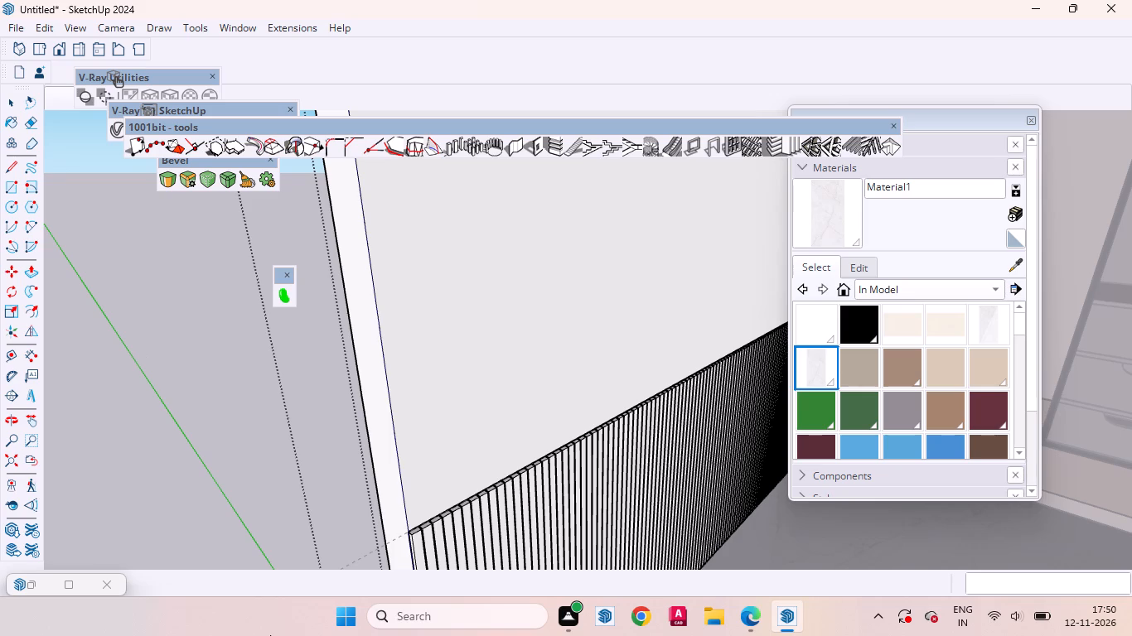
{"action": "key", "text": "space"}
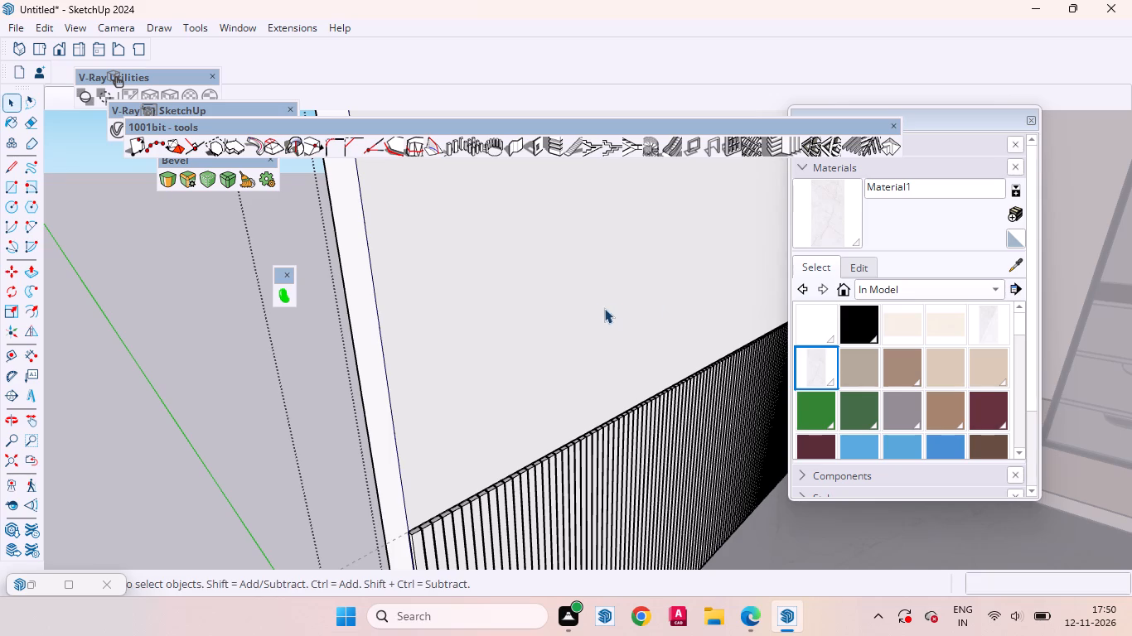
{"action": "left_click", "coordinate": [596, 308]}
{"action": "scroll", "coordinate": [404, 291], "scroll_direction": "down", "scroll_amount": 12}
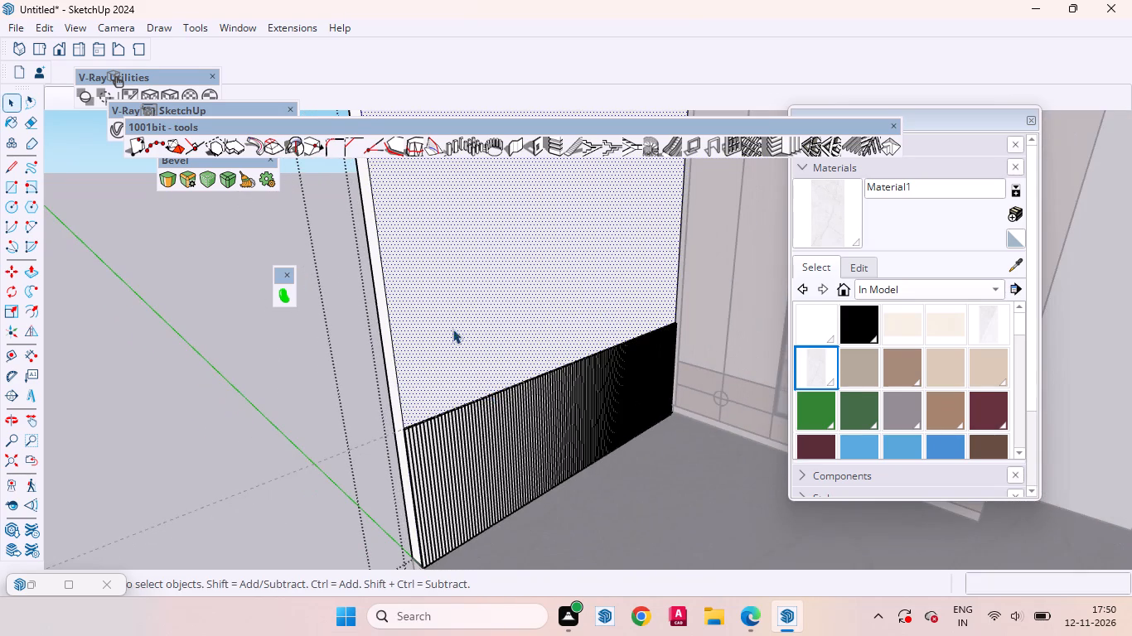
{"action": "scroll", "coordinate": [426, 402], "scroll_direction": "down", "scroll_amount": 8}
{"action": "middle_click_drag", "start_coordinate": [515, 353], "coordinate": [459, 414]}
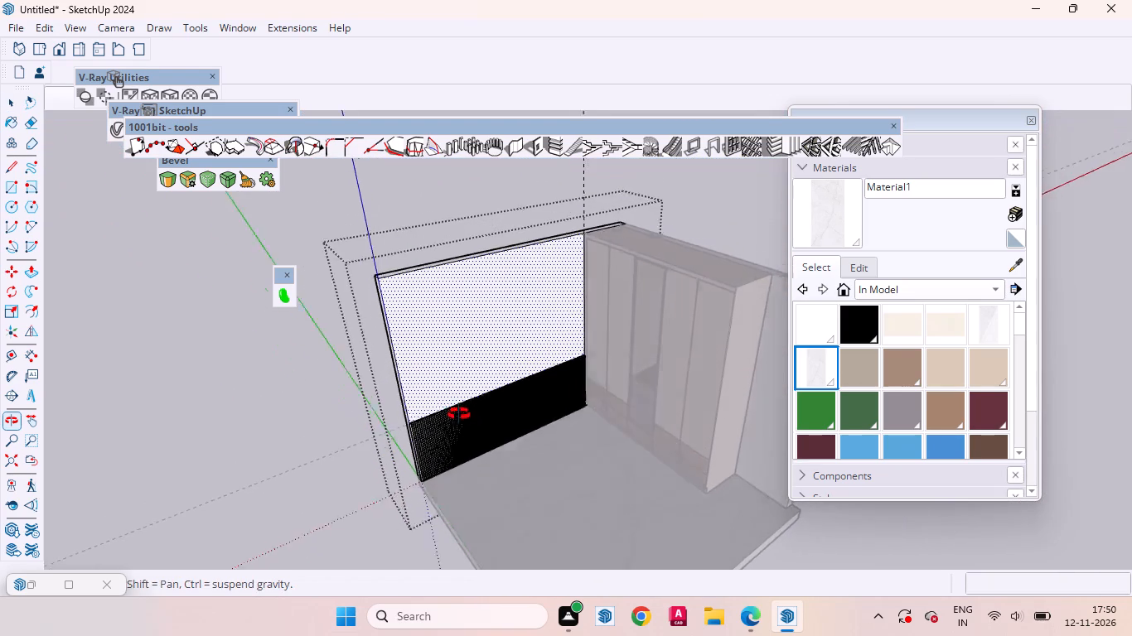
{"action": "middle_click_drag", "start_coordinate": [459, 414], "coordinate": [457, 436]}
{"action": "scroll", "coordinate": [412, 331], "scroll_direction": "up", "scroll_amount": 4}
{"action": "scroll", "coordinate": [485, 312], "scroll_direction": "down", "scroll_amount": 4}
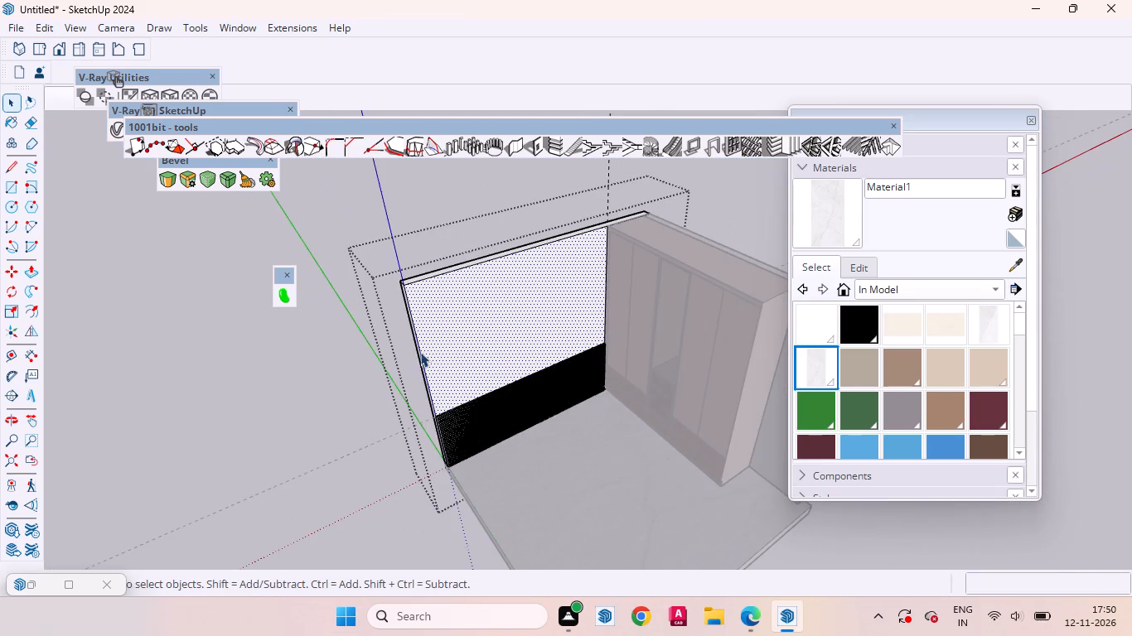
{"action": "scroll", "coordinate": [438, 383], "scroll_direction": "up", "scroll_amount": 4}
{"action": "left_click", "coordinate": [466, 351]}
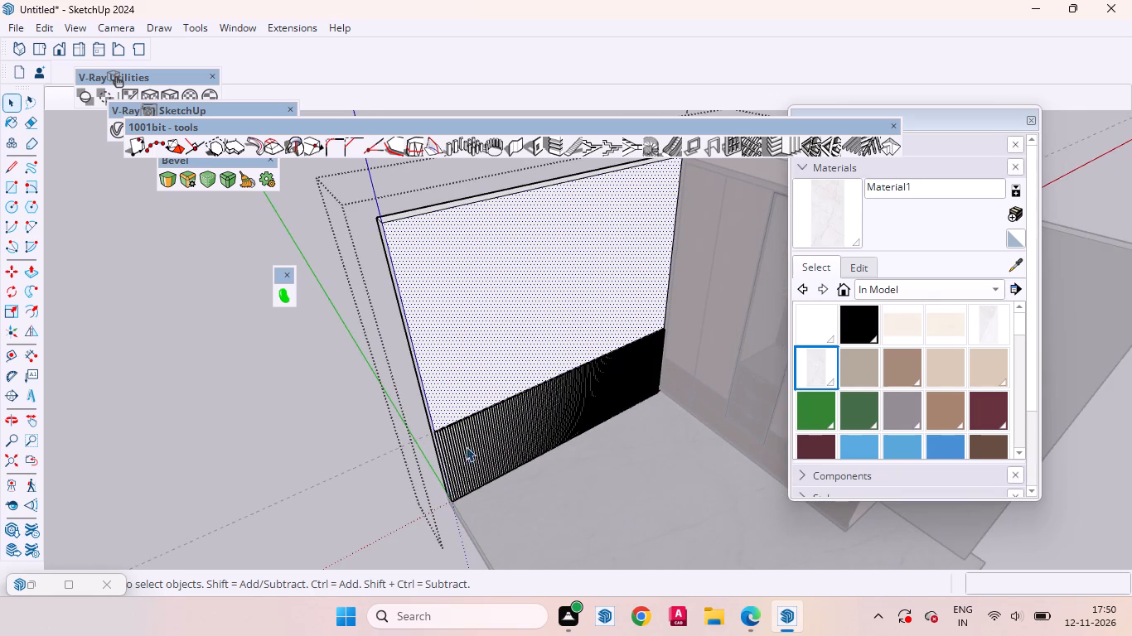
{"action": "scroll", "coordinate": [440, 467], "scroll_direction": "down", "scroll_amount": 8}
{"action": "left_click", "coordinate": [718, 291]}
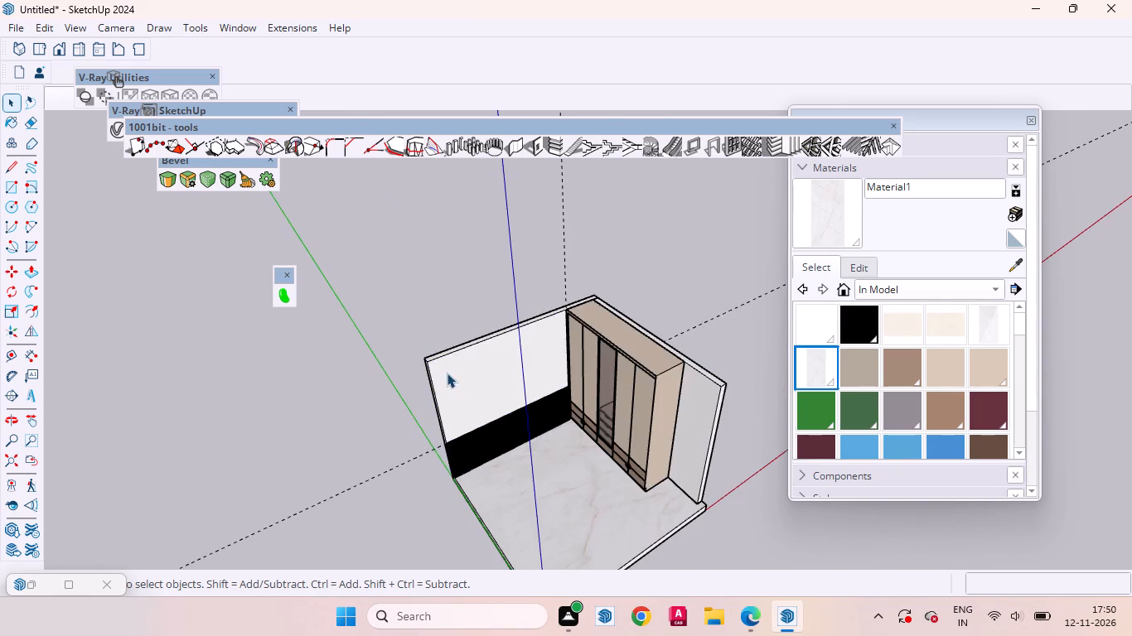
Examine the louvred band, wardrobe fronts and glass door from inside the room at various distances.
{"action": "scroll", "coordinate": [452, 373], "scroll_direction": "up", "scroll_amount": 4}
{"action": "scroll", "coordinate": [520, 433], "scroll_direction": "up", "scroll_amount": 14}
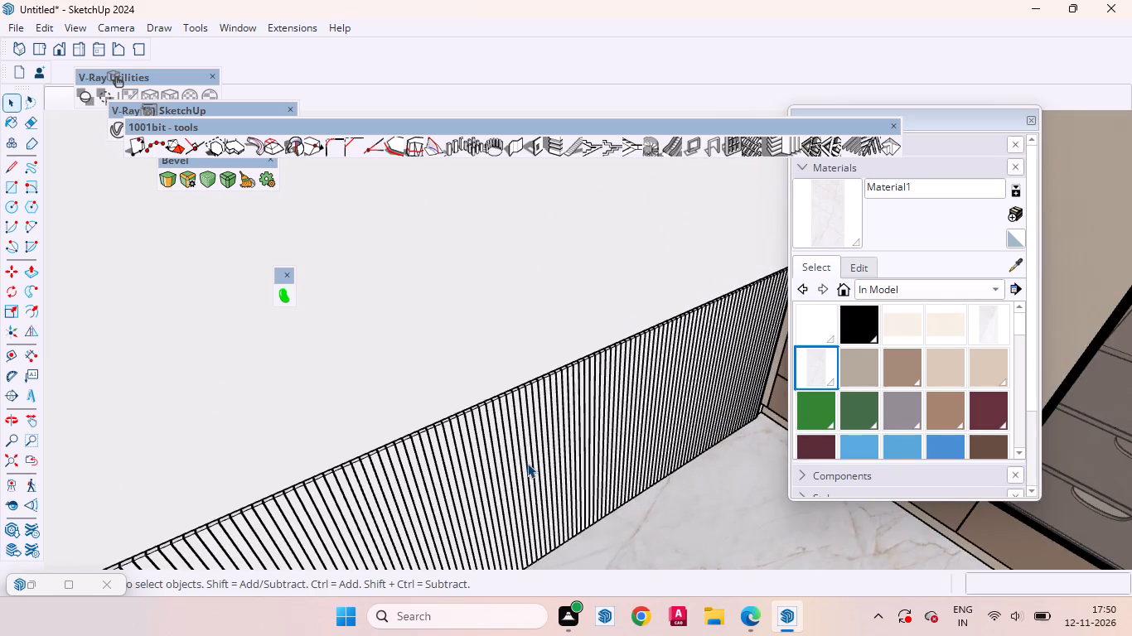
{"action": "middle_click_drag", "start_coordinate": [520, 444], "coordinate": [520, 379]}
{"action": "scroll", "coordinate": [491, 388], "scroll_direction": "down", "scroll_amount": 12}
{"action": "scroll", "coordinate": [474, 406], "scroll_direction": "up", "scroll_amount": 1}
{"action": "scroll", "coordinate": [474, 407], "scroll_direction": "down", "scroll_amount": 1}
{"action": "scroll", "coordinate": [474, 409], "scroll_direction": "up", "scroll_amount": 1}
{"action": "scroll", "coordinate": [476, 411], "scroll_direction": "down", "scroll_amount": 1}
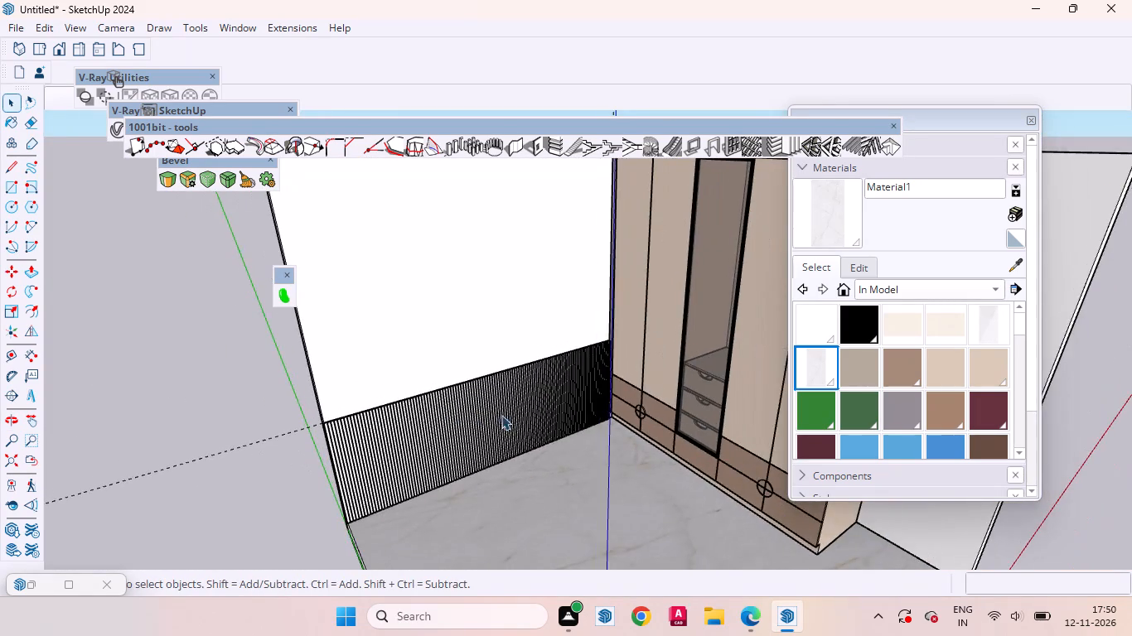
{"action": "middle_click_drag", "start_coordinate": [503, 415], "coordinate": [731, 311]}
{"action": "scroll", "coordinate": [639, 138], "scroll_direction": "up", "scroll_amount": 10}
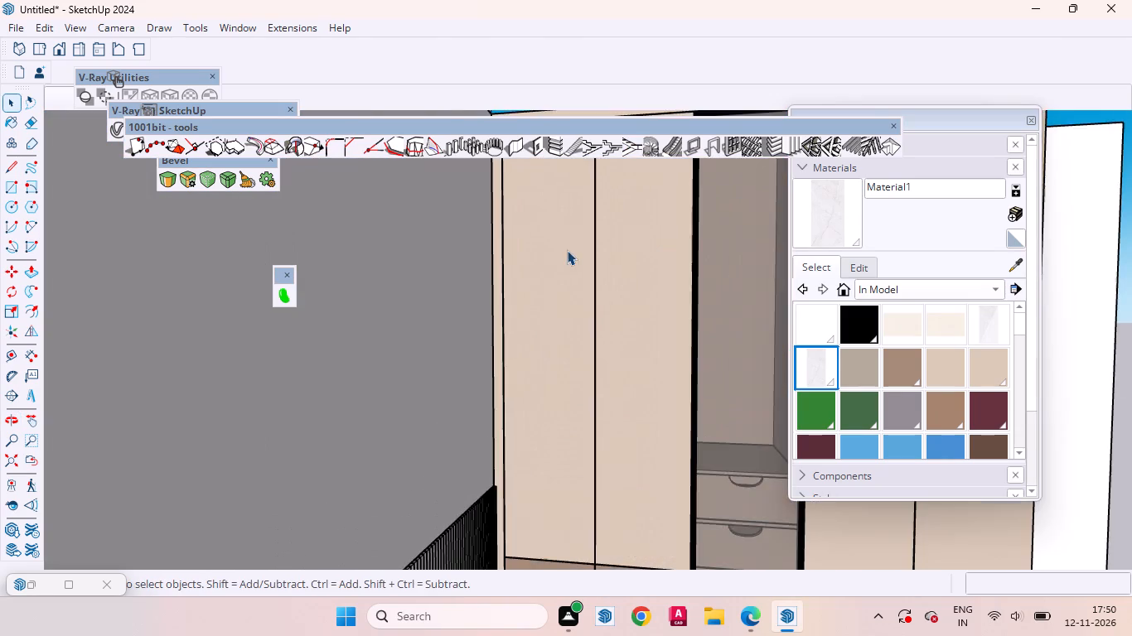
{"action": "scroll", "coordinate": [554, 267], "scroll_direction": "up", "scroll_amount": 3}
{"action": "scroll", "coordinate": [499, 263], "scroll_direction": "down", "scroll_amount": 11}
{"action": "scroll", "coordinate": [477, 291], "scroll_direction": "up", "scroll_amount": 1}
{"action": "scroll", "coordinate": [481, 296], "scroll_direction": "down", "scroll_amount": 2}
{"action": "scroll", "coordinate": [672, 357], "scroll_direction": "up", "scroll_amount": 2}
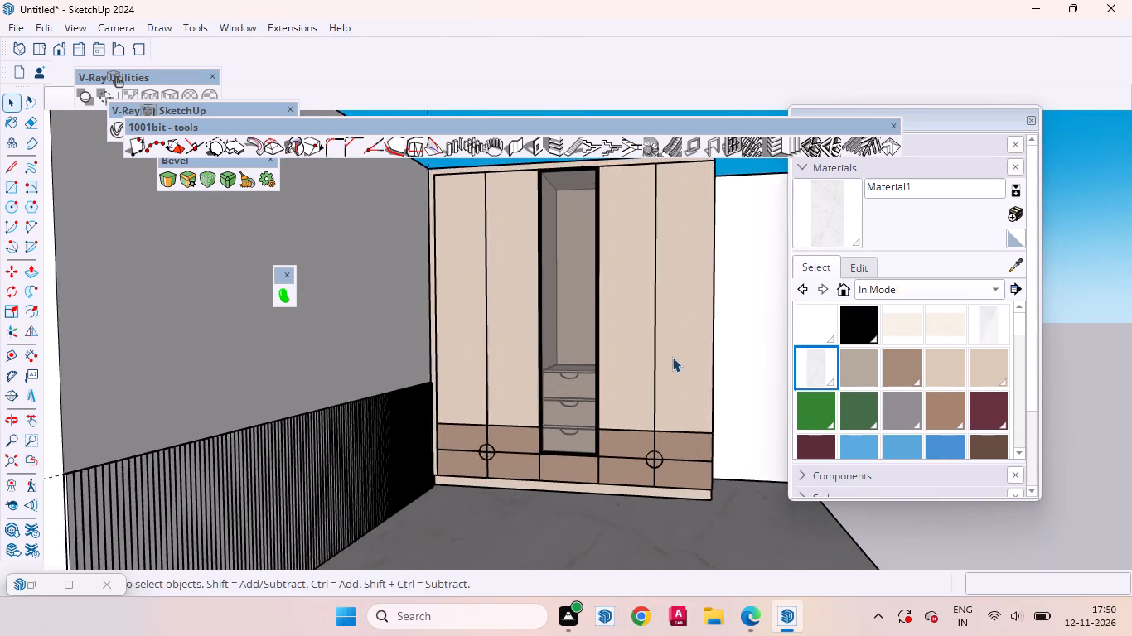
{"action": "scroll", "coordinate": [672, 357], "scroll_direction": "up", "scroll_amount": 2}
{"action": "scroll", "coordinate": [470, 635], "scroll_direction": "up", "scroll_amount": 5}
{"action": "scroll", "coordinate": [546, 527], "scroll_direction": "up", "scroll_amount": 3}
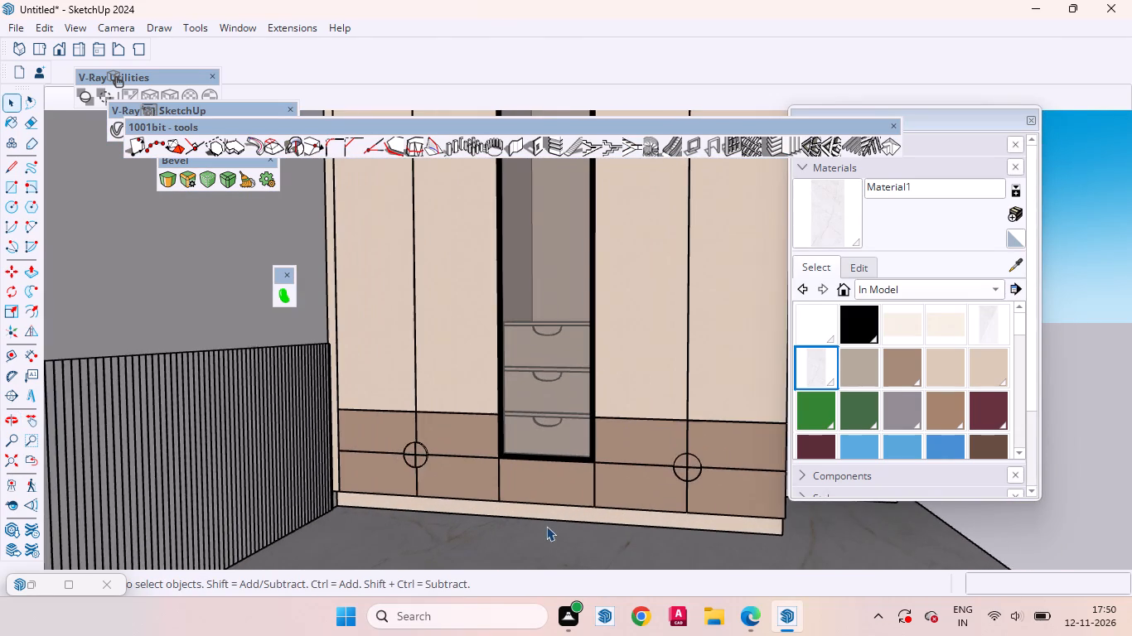
{"action": "scroll", "coordinate": [546, 530], "scroll_direction": "down", "scroll_amount": 7}
{"action": "middle_click_drag", "start_coordinate": [510, 459], "coordinate": [550, 455]}
{"action": "scroll", "coordinate": [560, 445], "scroll_direction": "up", "scroll_amount": 3}
{"action": "scroll", "coordinate": [541, 536], "scroll_direction": "down", "scroll_amount": 3}
{"action": "scroll", "coordinate": [500, 287], "scroll_direction": "up", "scroll_amount": 2}
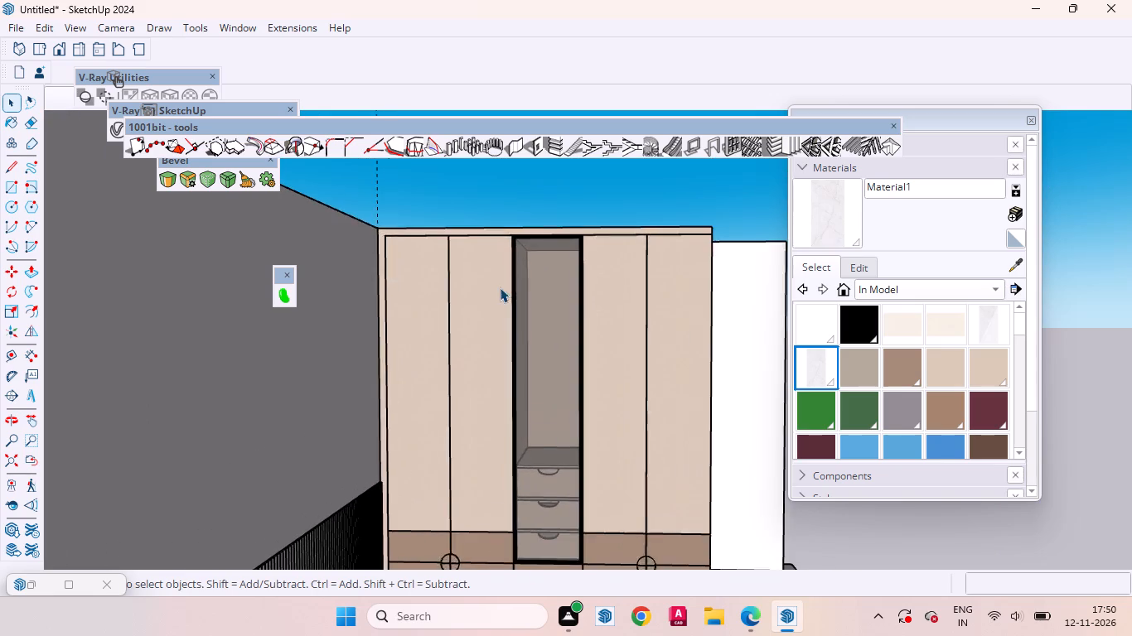
{"action": "scroll", "coordinate": [507, 272], "scroll_direction": "down", "scroll_amount": 3}
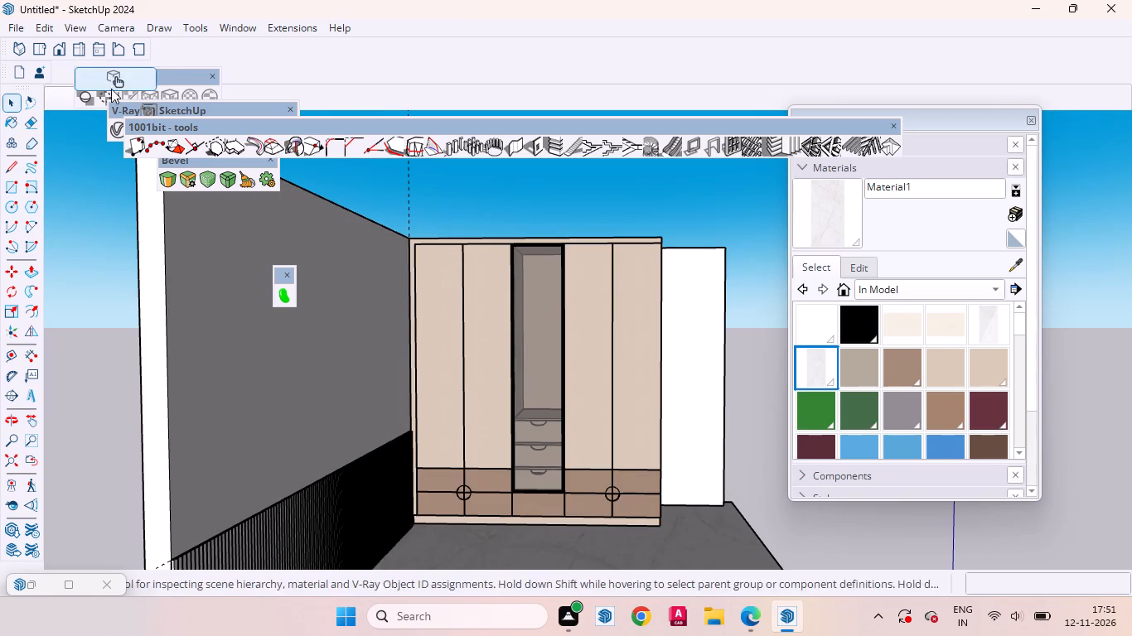
Move the V-Ray Utilities tool set clear of the scene tabs and switch to the Scene 1 view.
{"action": "left_click_drag", "start_coordinate": [181, 79], "coordinate": [315, 89]}
{"action": "left_click_drag", "start_coordinate": [344, 91], "coordinate": [425, 96]}
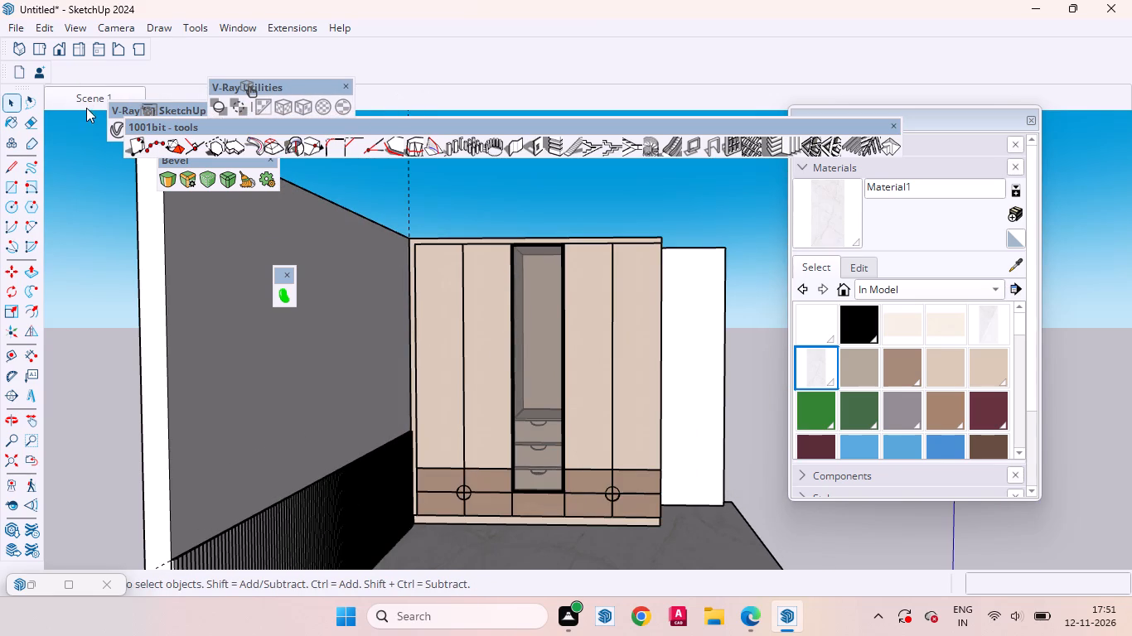
{"action": "left_click", "coordinate": [93, 99]}
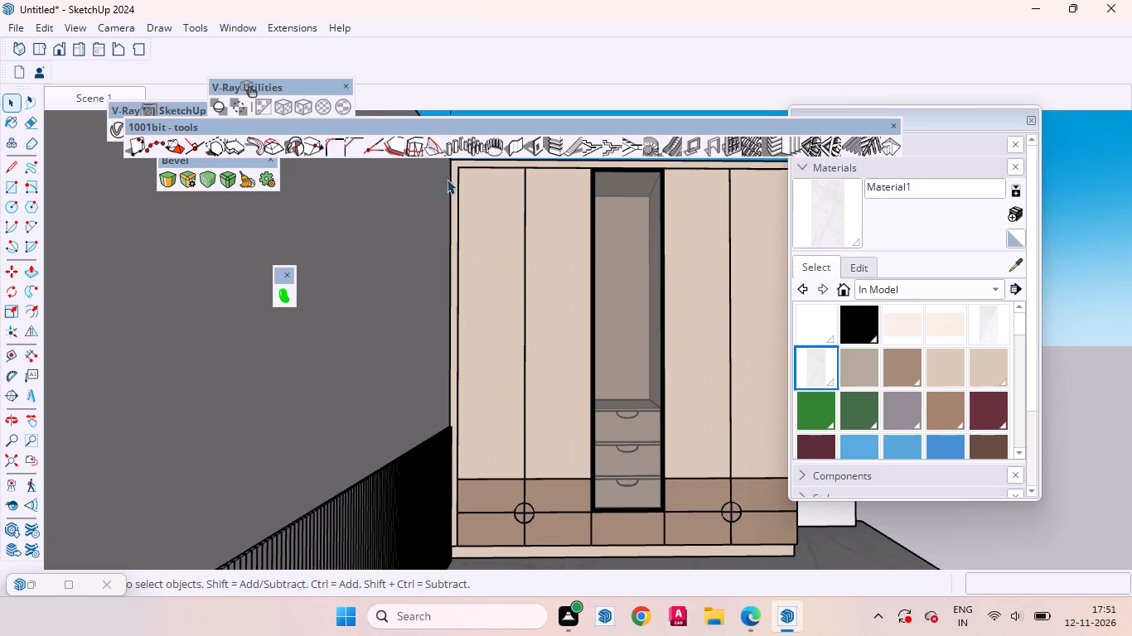
Move the 1001bit tool set off the V-Ray tools and start an interactive V-Ray render from the Asset Editor.
{"action": "left_click_drag", "start_coordinate": [434, 128], "coordinate": [801, 157]}
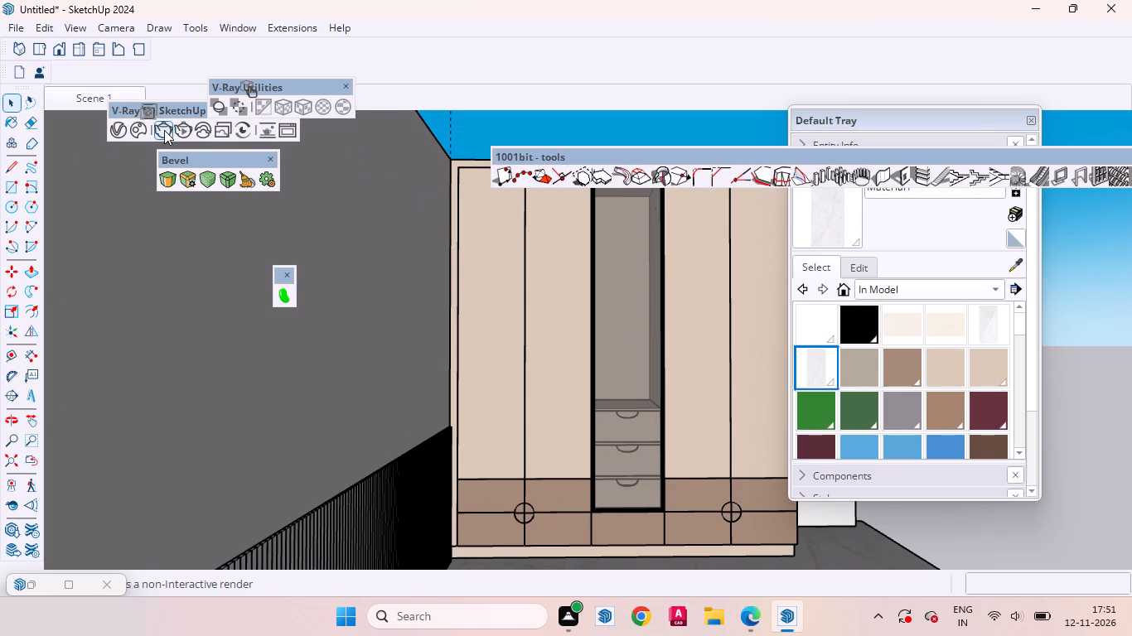
{"action": "left_click", "coordinate": [117, 131]}
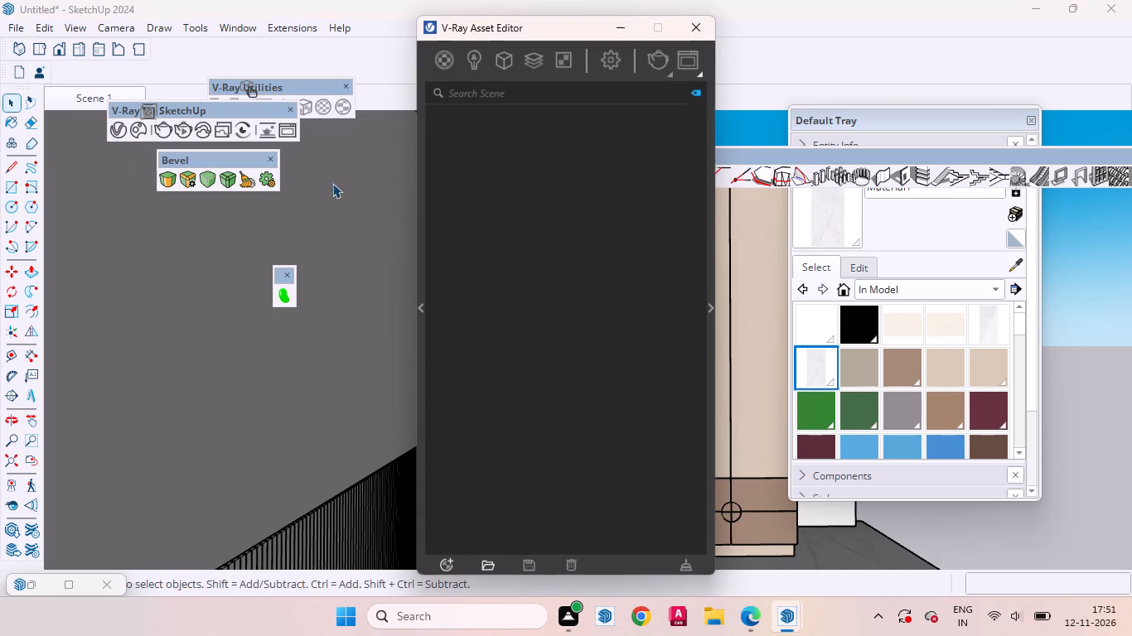
{"action": "left_click", "coordinate": [668, 77]}
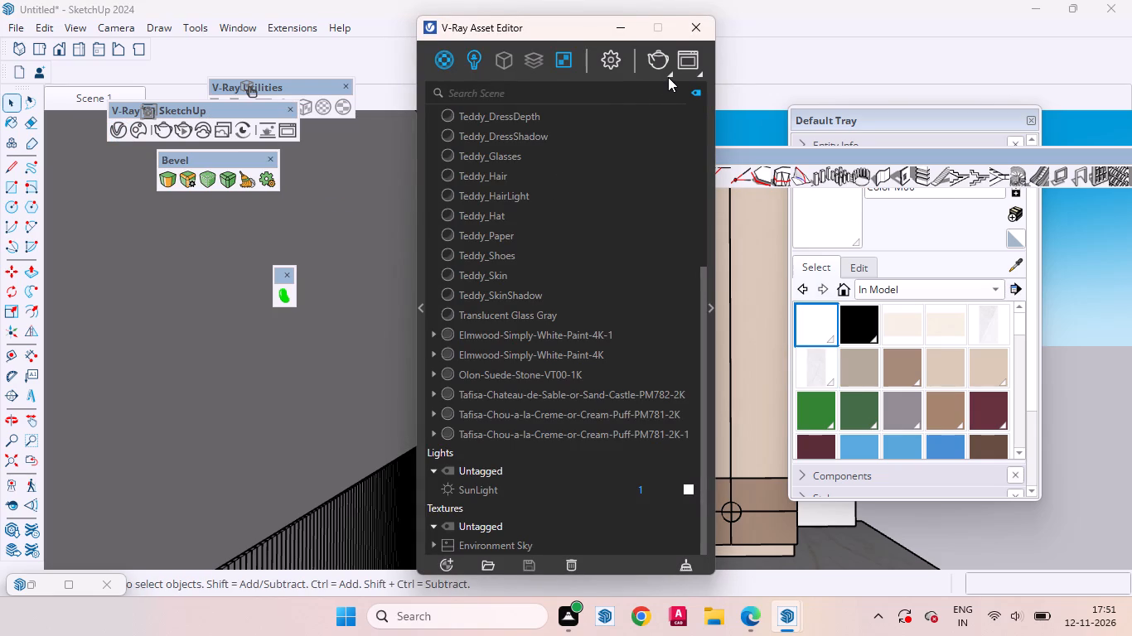
{"action": "left_click", "coordinate": [668, 72]}
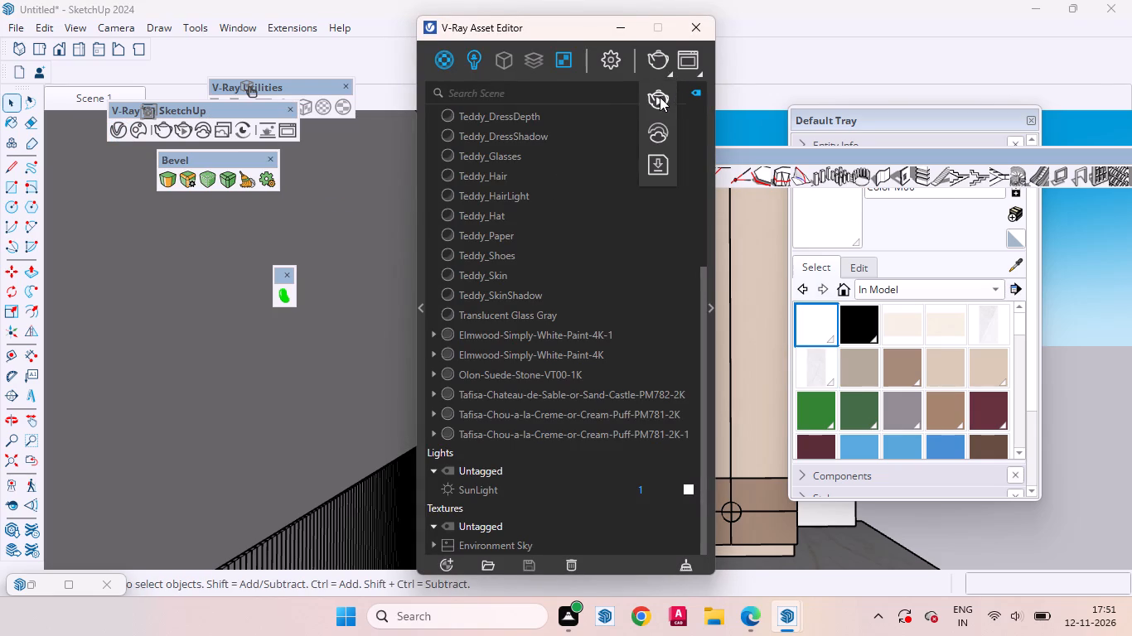
{"action": "left_click", "coordinate": [659, 97]}
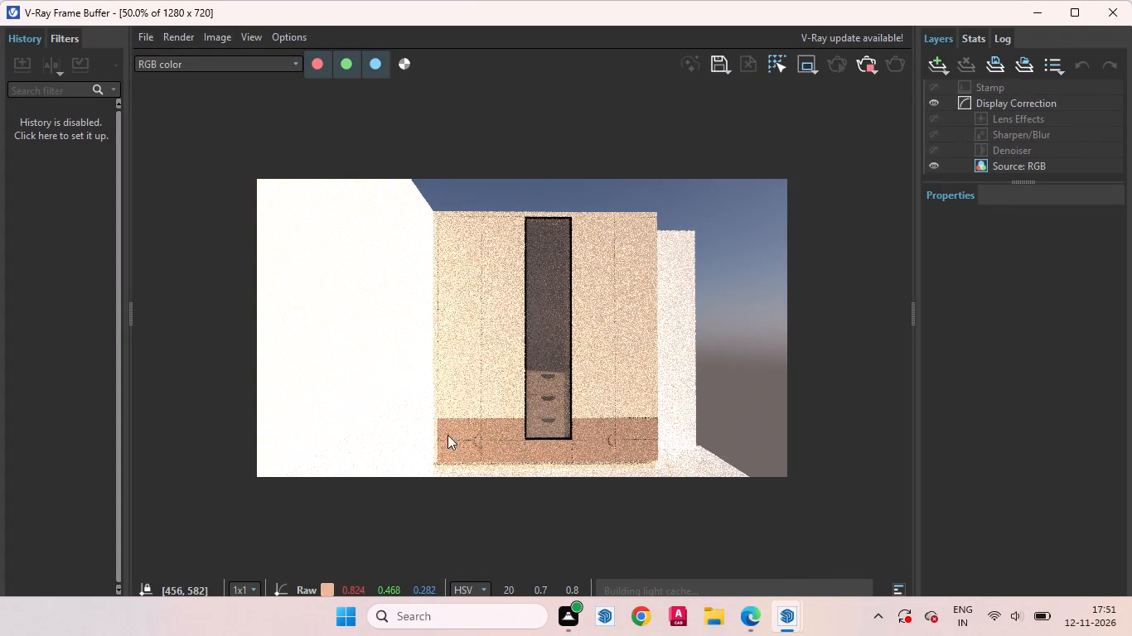
Examine the rendered wardrobe fronts, glass door, inner drawers, side wall and marble floor at various magnifications.
{"action": "scroll", "coordinate": [496, 463], "scroll_direction": "up", "scroll_amount": 1}
{"action": "scroll", "coordinate": [484, 472], "scroll_direction": "down", "scroll_amount": 1}
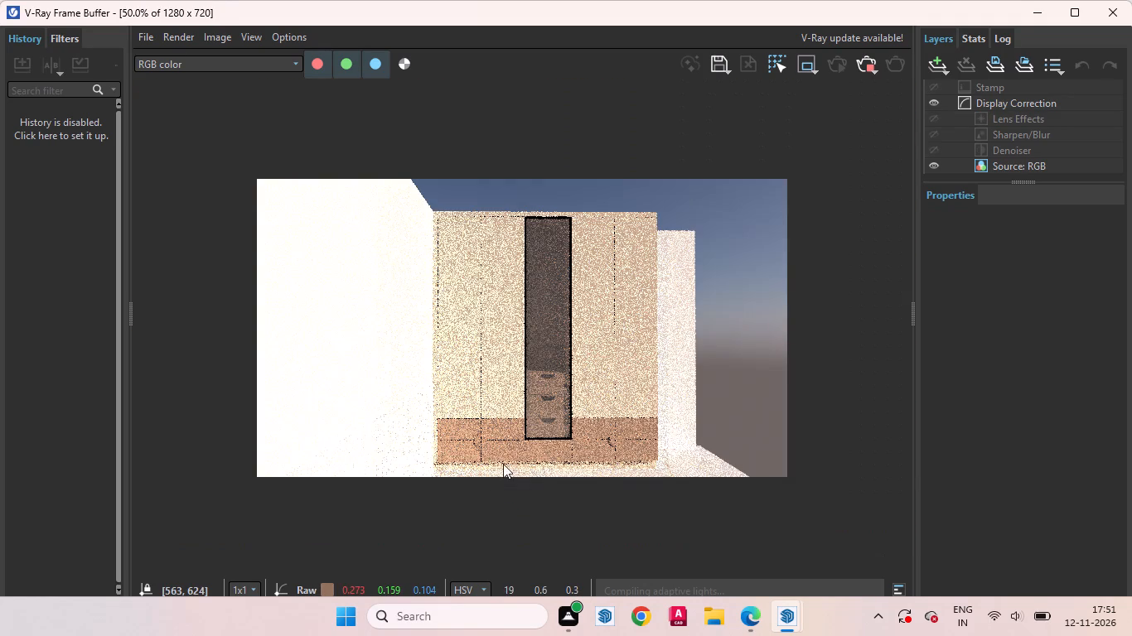
{"action": "scroll", "coordinate": [637, 376], "scroll_direction": "up", "scroll_amount": 1}
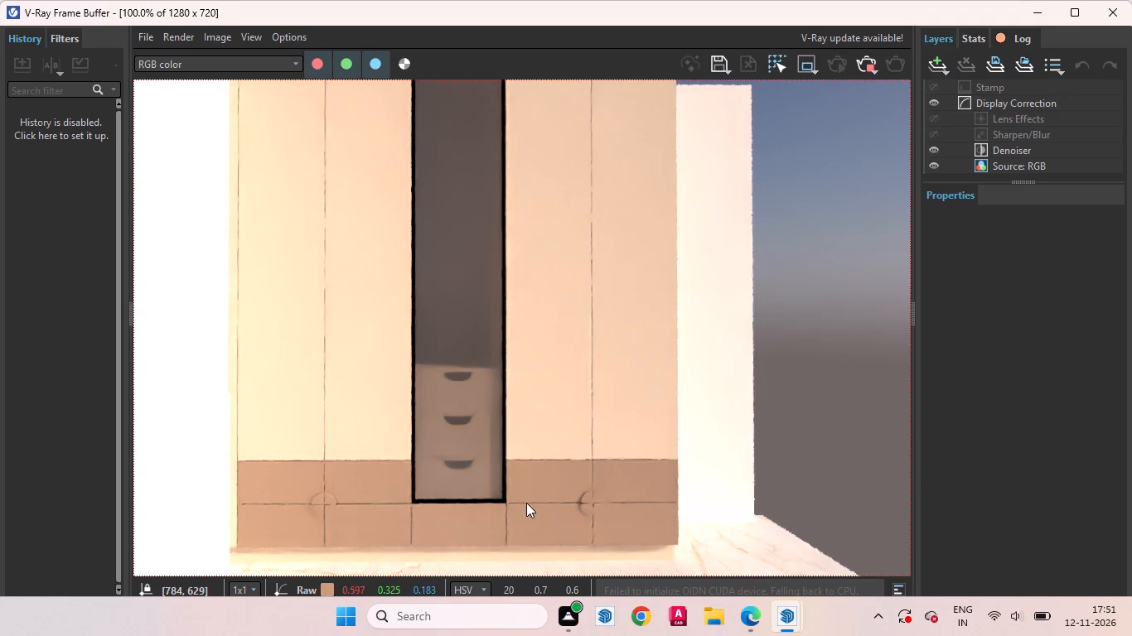
{"action": "scroll", "coordinate": [572, 536], "scroll_direction": "down", "scroll_amount": 1}
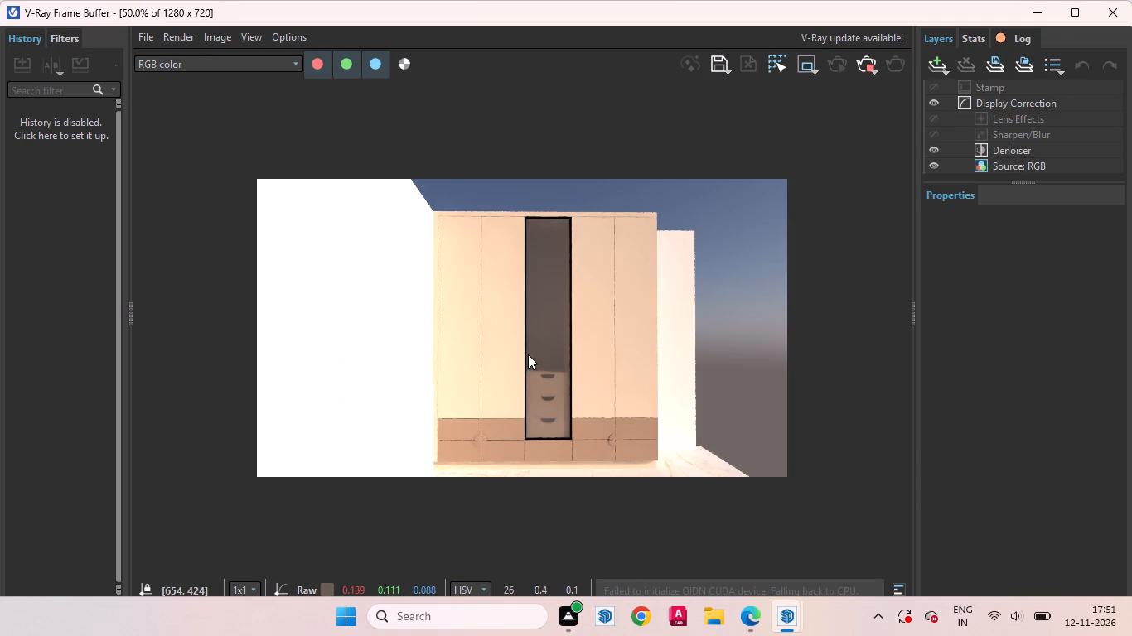
{"action": "middle_click_drag", "start_coordinate": [527, 364], "coordinate": [518, 414]}
{"action": "scroll", "coordinate": [562, 385], "scroll_direction": "up", "scroll_amount": 1}
{"action": "scroll", "coordinate": [495, 455], "scroll_direction": "down", "scroll_amount": 1}
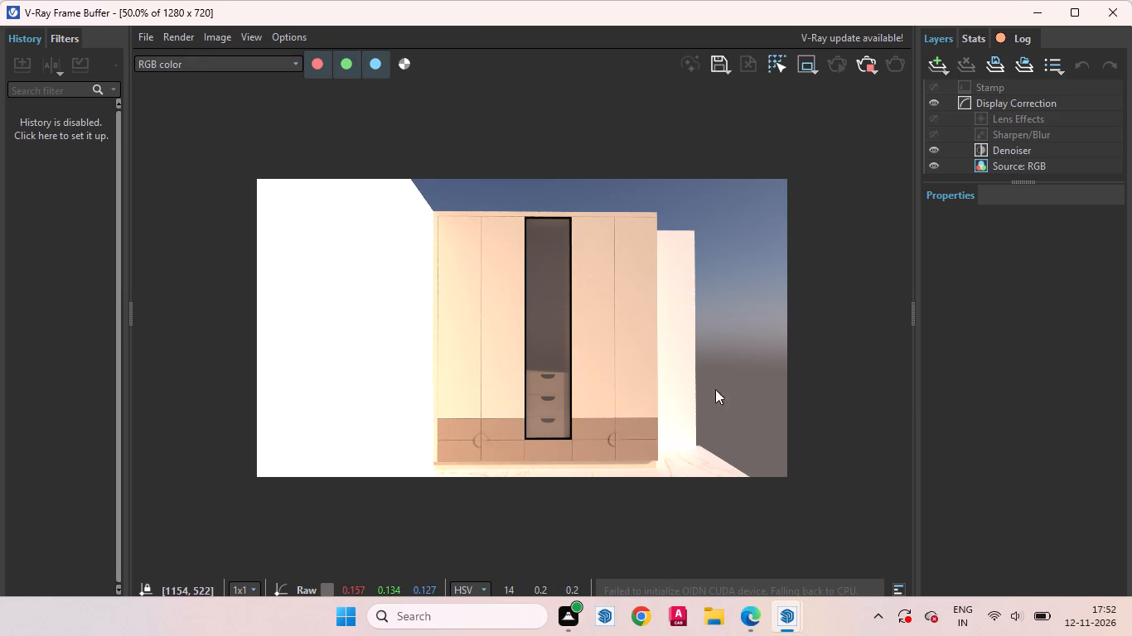
{"action": "scroll", "coordinate": [617, 446], "scroll_direction": "up", "scroll_amount": 1}
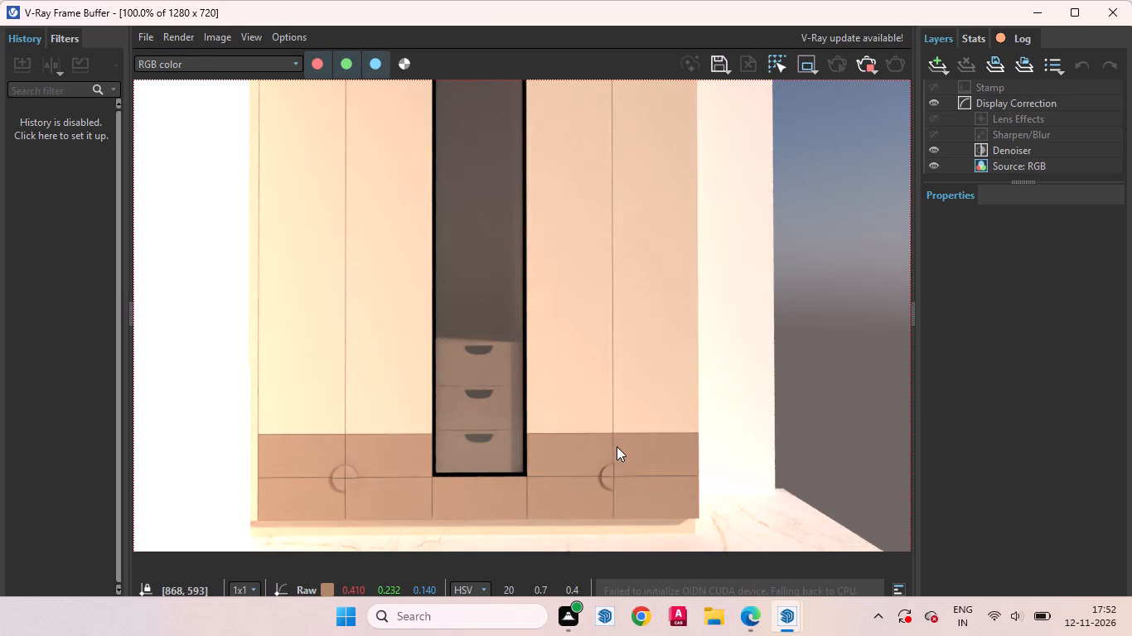
{"action": "scroll", "coordinate": [636, 489], "scroll_direction": "down", "scroll_amount": 1}
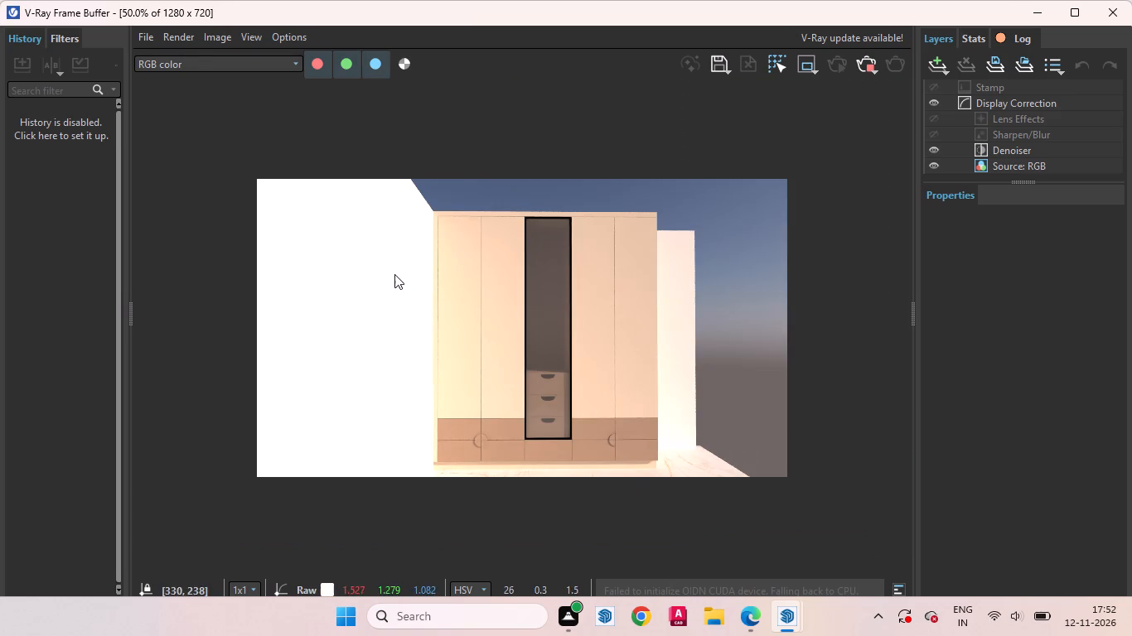
{"action": "scroll", "coordinate": [446, 268], "scroll_direction": "up", "scroll_amount": 1}
{"action": "scroll", "coordinate": [446, 329], "scroll_direction": "down", "scroll_amount": 1}
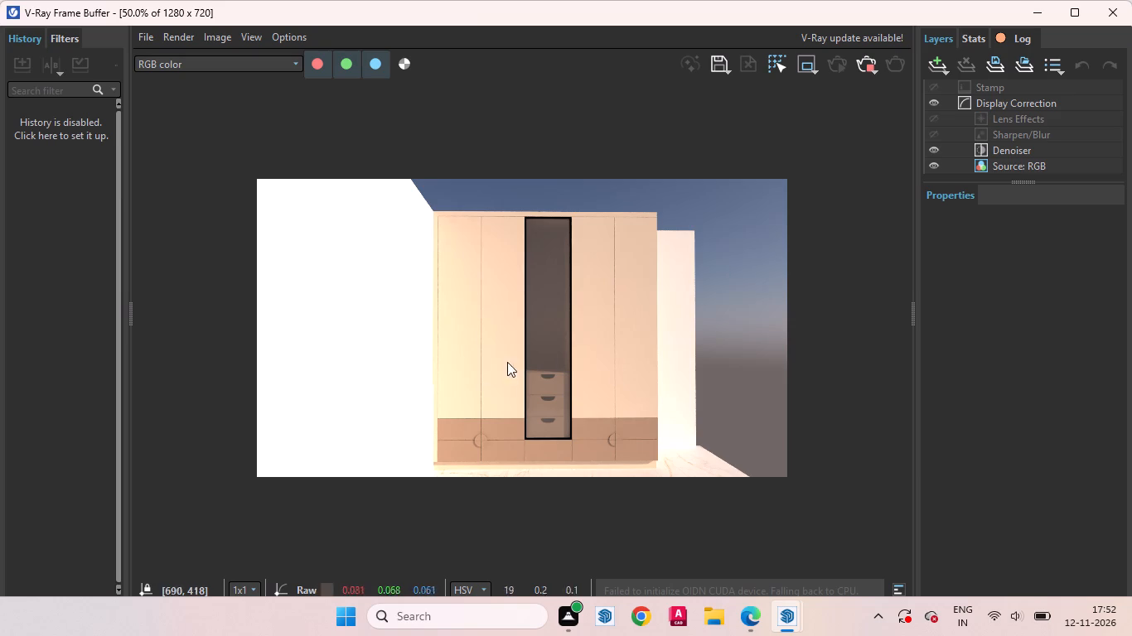
{"action": "scroll", "coordinate": [592, 412], "scroll_direction": "down", "scroll_amount": 1}
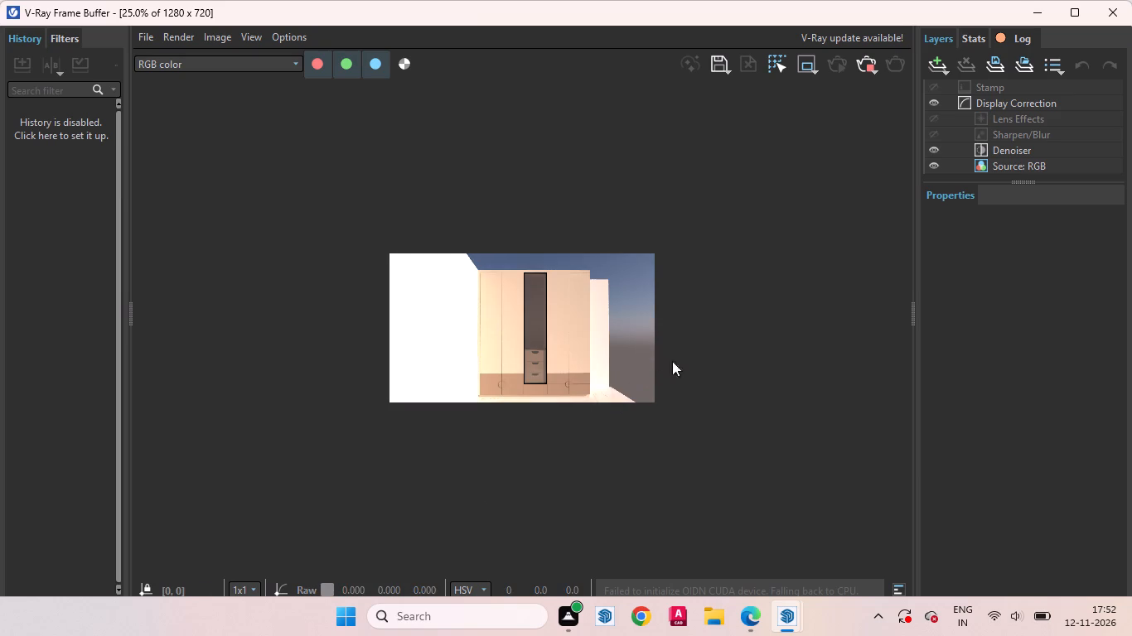
{"action": "scroll", "coordinate": [501, 345], "scroll_direction": "up", "scroll_amount": 1}
{"action": "scroll", "coordinate": [568, 416], "scroll_direction": "up", "scroll_amount": 1}
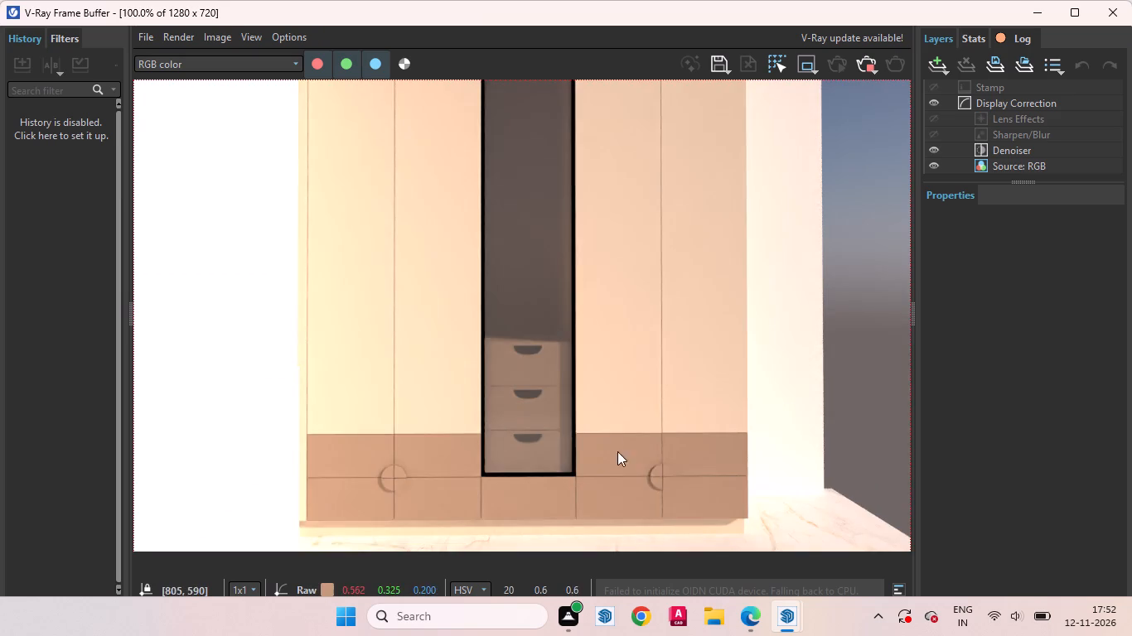
{"action": "scroll", "coordinate": [703, 481], "scroll_direction": "up", "scroll_amount": 1}
{"action": "scroll", "coordinate": [694, 490], "scroll_direction": "down", "scroll_amount": 1}
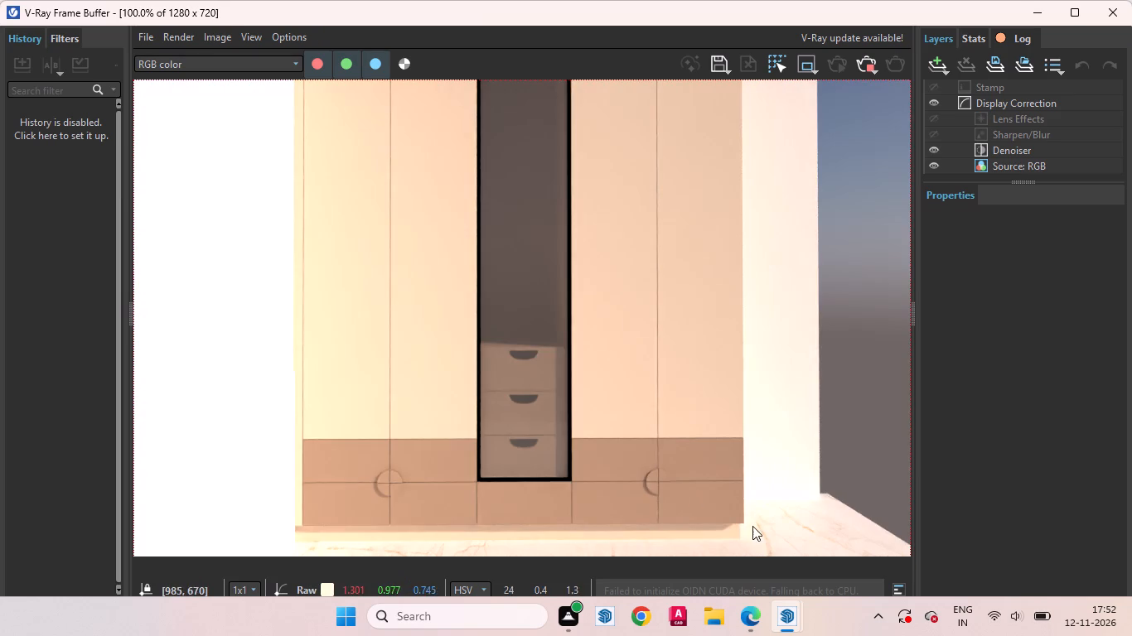
{"action": "scroll", "coordinate": [338, 417], "scroll_direction": "up", "scroll_amount": 1}
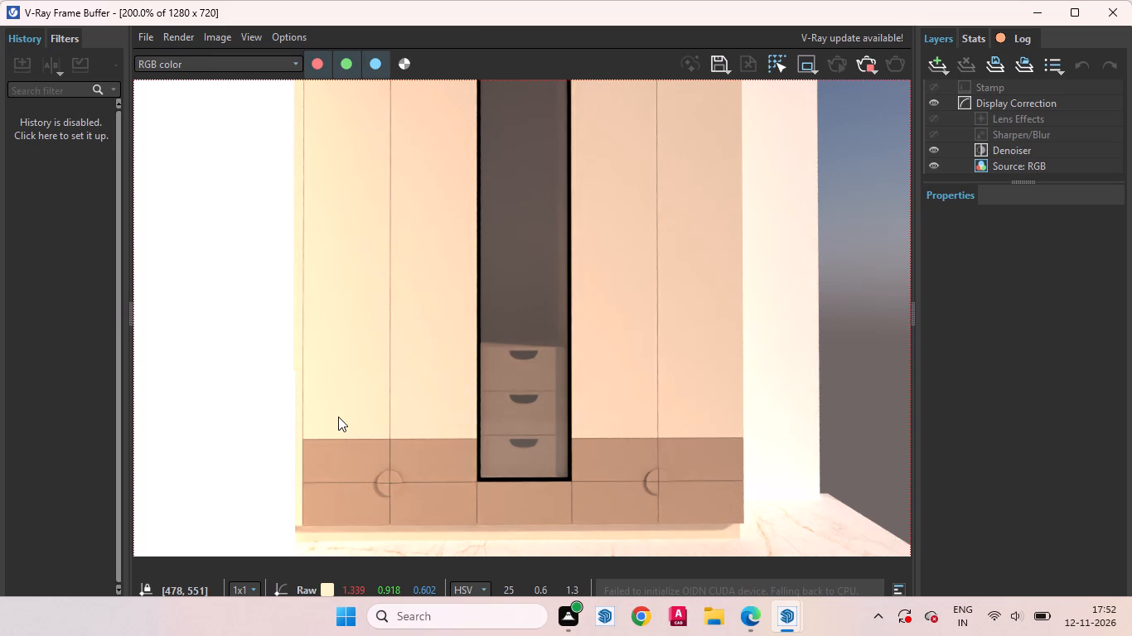
{"action": "scroll", "coordinate": [338, 431], "scroll_direction": "down", "scroll_amount": 1}
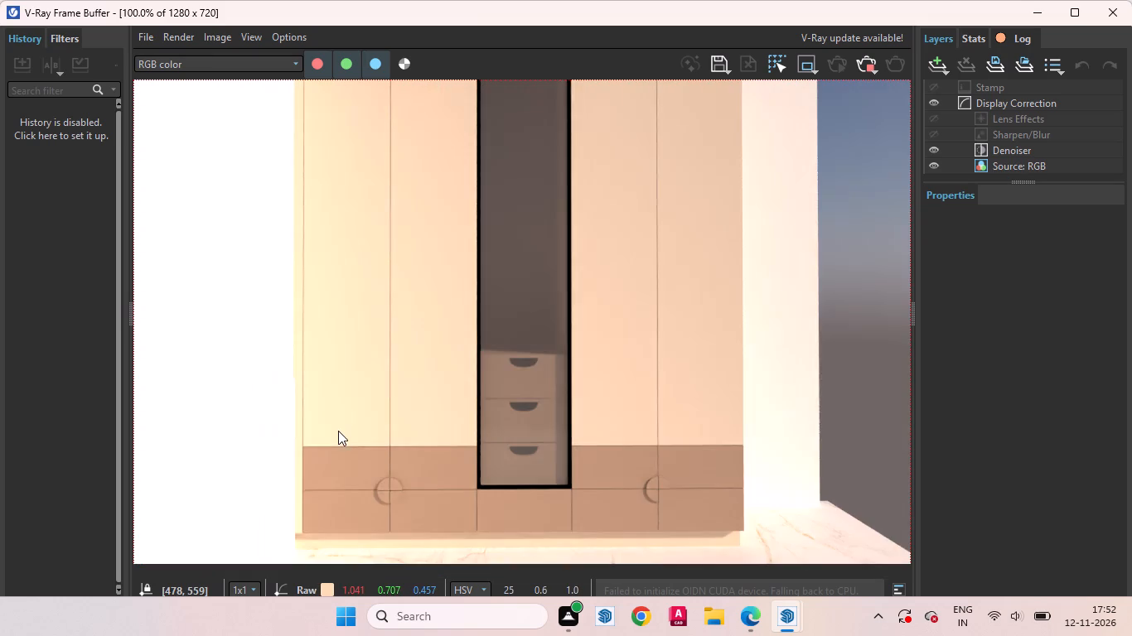
{"action": "scroll", "coordinate": [532, 411], "scroll_direction": "up", "scroll_amount": 1}
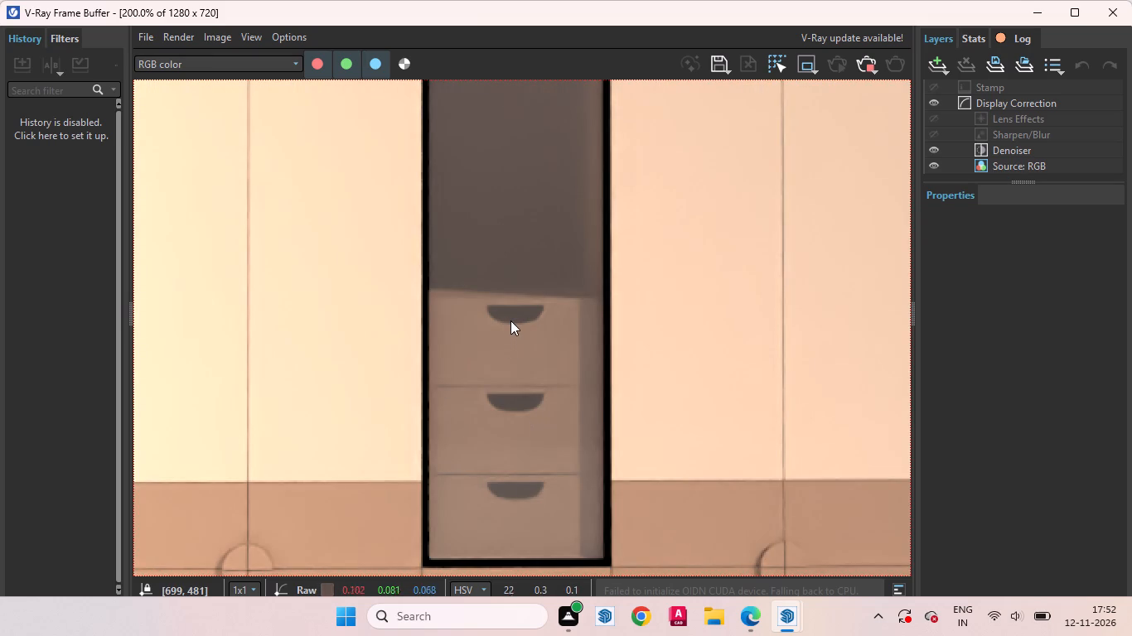
{"action": "scroll", "coordinate": [510, 320], "scroll_direction": "up", "scroll_amount": 1}
{"action": "scroll", "coordinate": [508, 327], "scroll_direction": "down", "scroll_amount": 1}
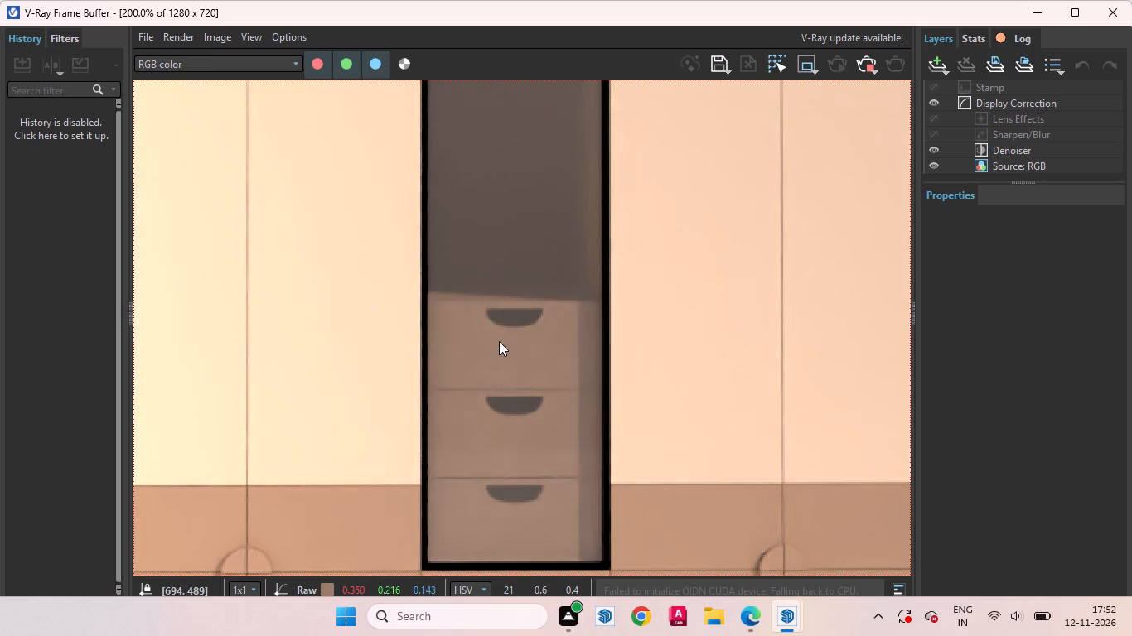
{"action": "scroll", "coordinate": [492, 359], "scroll_direction": "down", "scroll_amount": 2}
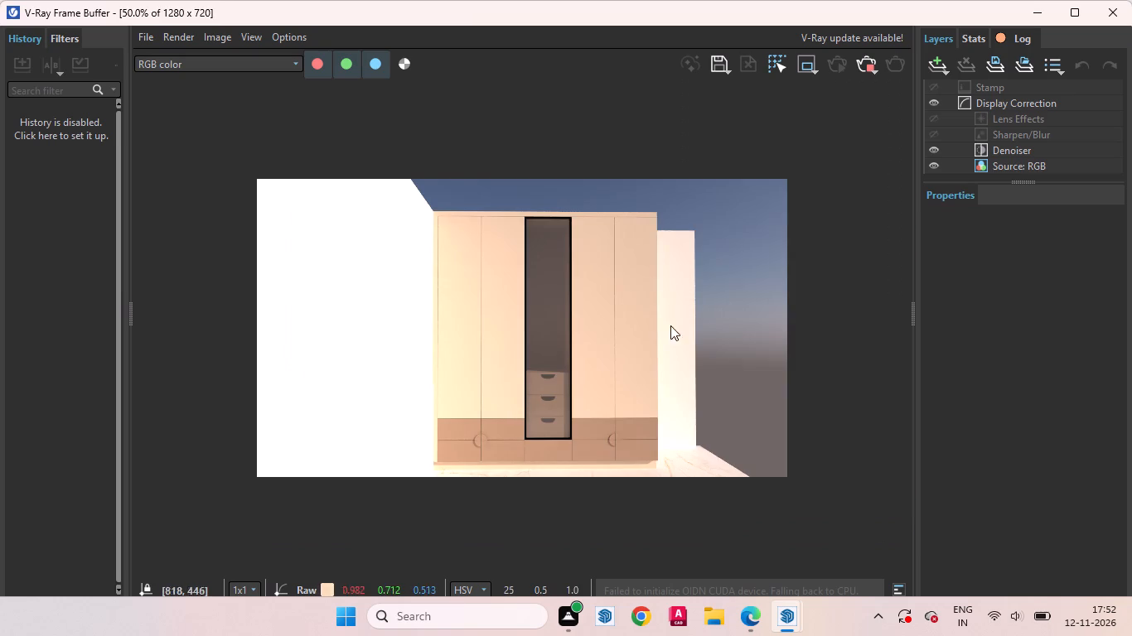
Stop the interactive render and clear the frame buffer and Asset Editor windows away from the wardrobe.
{"action": "left_click", "coordinate": [864, 71]}
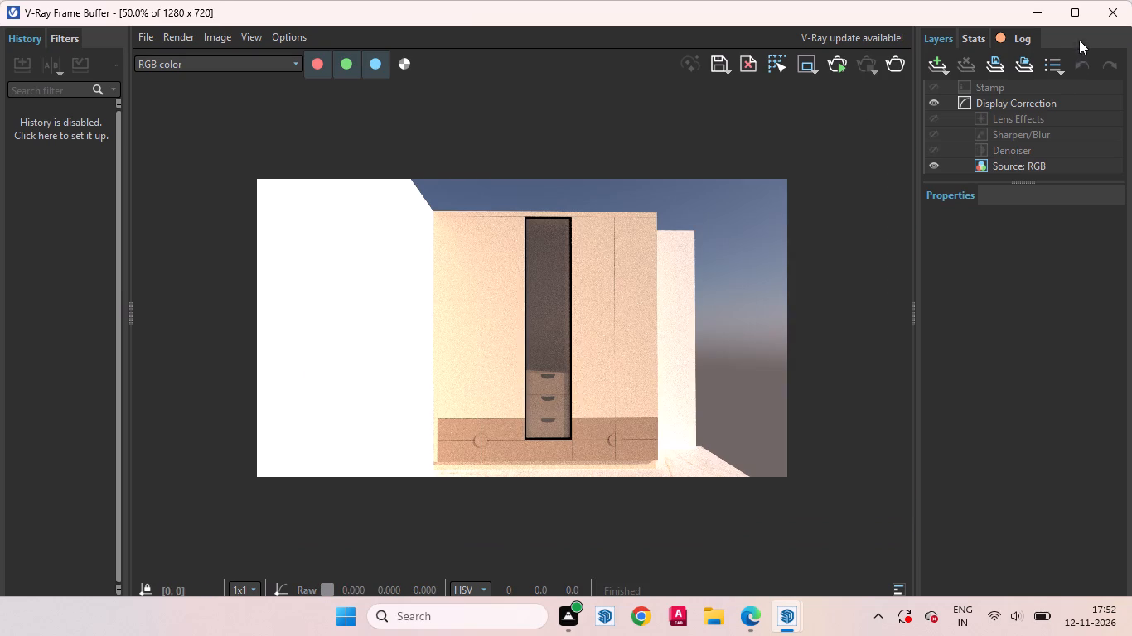
{"action": "left_click", "coordinate": [1039, 13]}
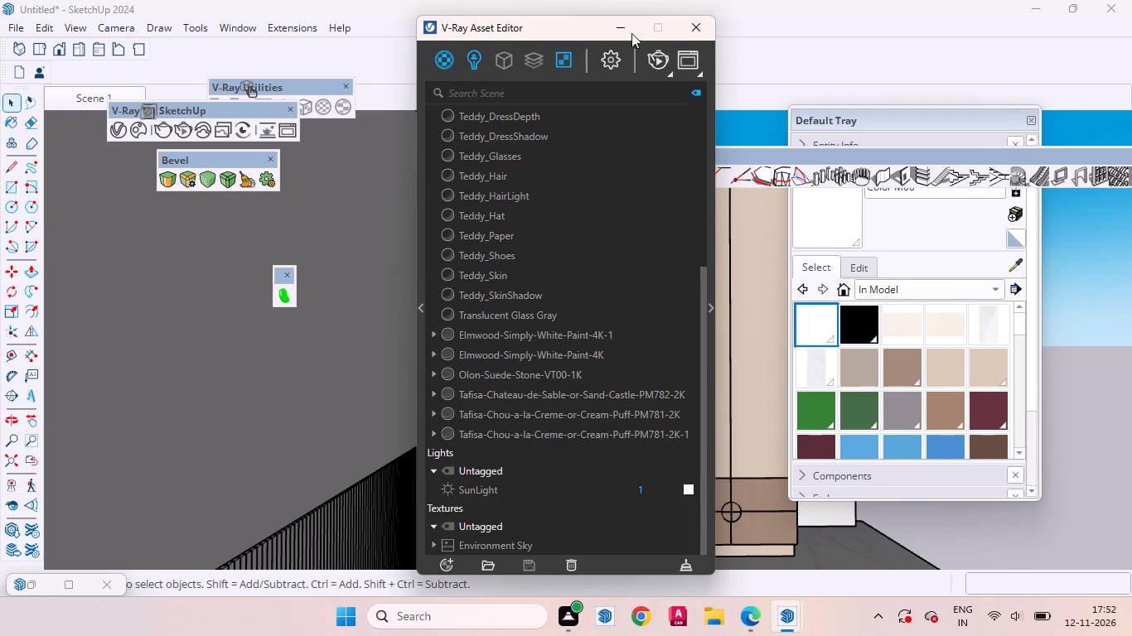
{"action": "left_click_drag", "start_coordinate": [573, 26], "coordinate": [311, 325]}
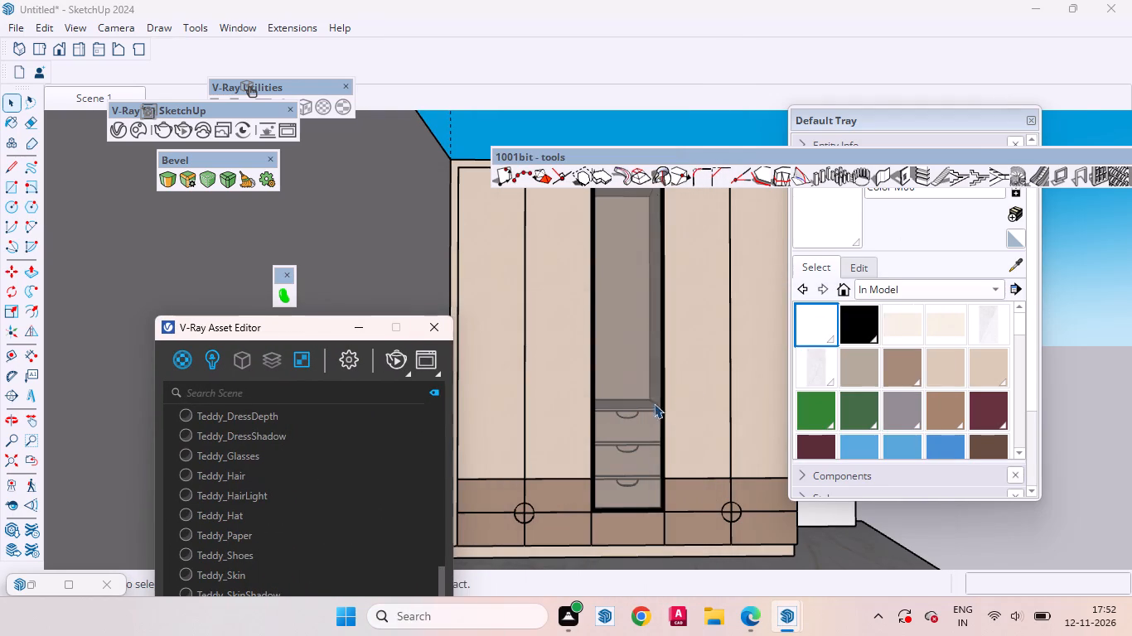
Examine the wardrobe, glass door, side wall and floor in the model from various angles and distances.
{"action": "scroll", "coordinate": [605, 394], "scroll_direction": "down", "scroll_amount": 4}
{"action": "middle_click_drag", "start_coordinate": [661, 419], "coordinate": [621, 537]}
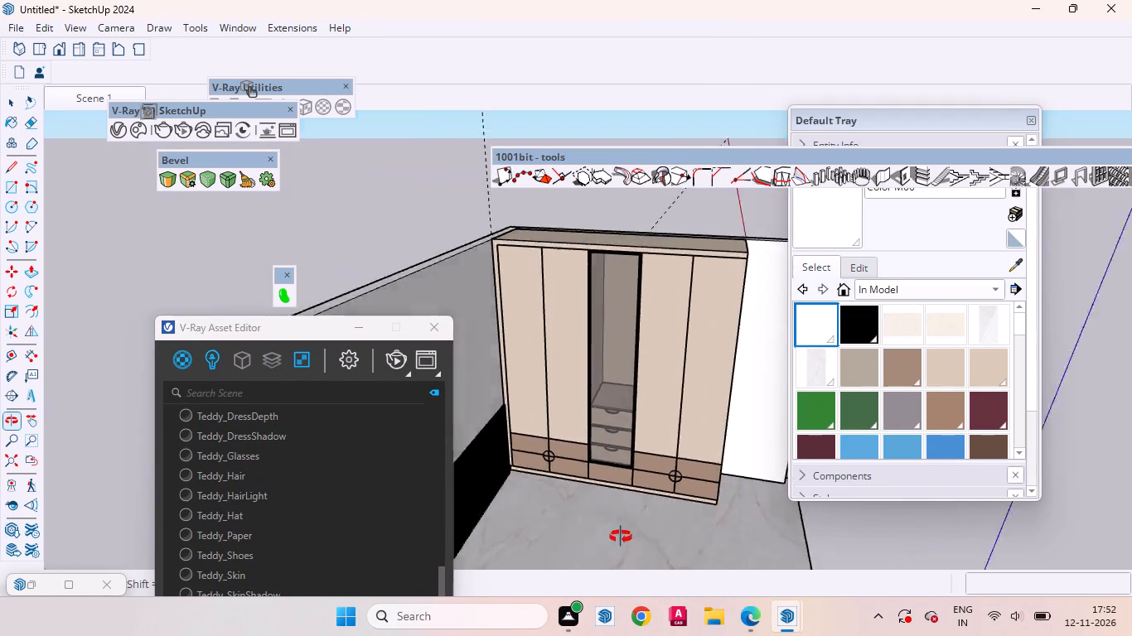
{"action": "middle_click_drag", "start_coordinate": [621, 537], "coordinate": [625, 473]}
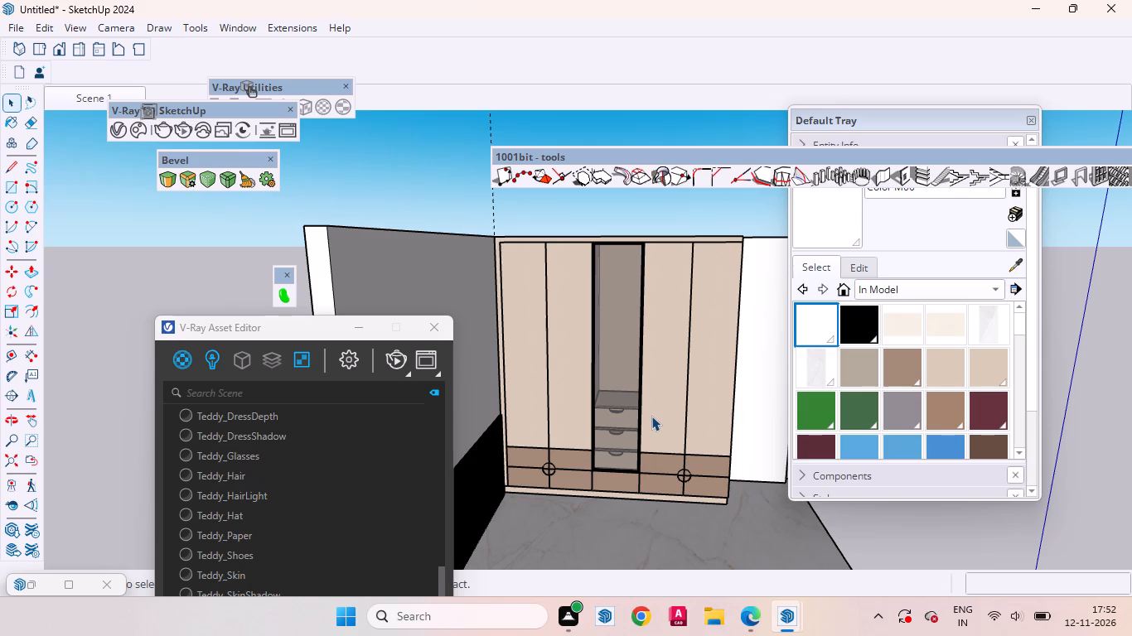
{"action": "scroll", "coordinate": [662, 440], "scroll_direction": "down", "scroll_amount": 2}
{"action": "scroll", "coordinate": [662, 441], "scroll_direction": "up", "scroll_amount": 2}
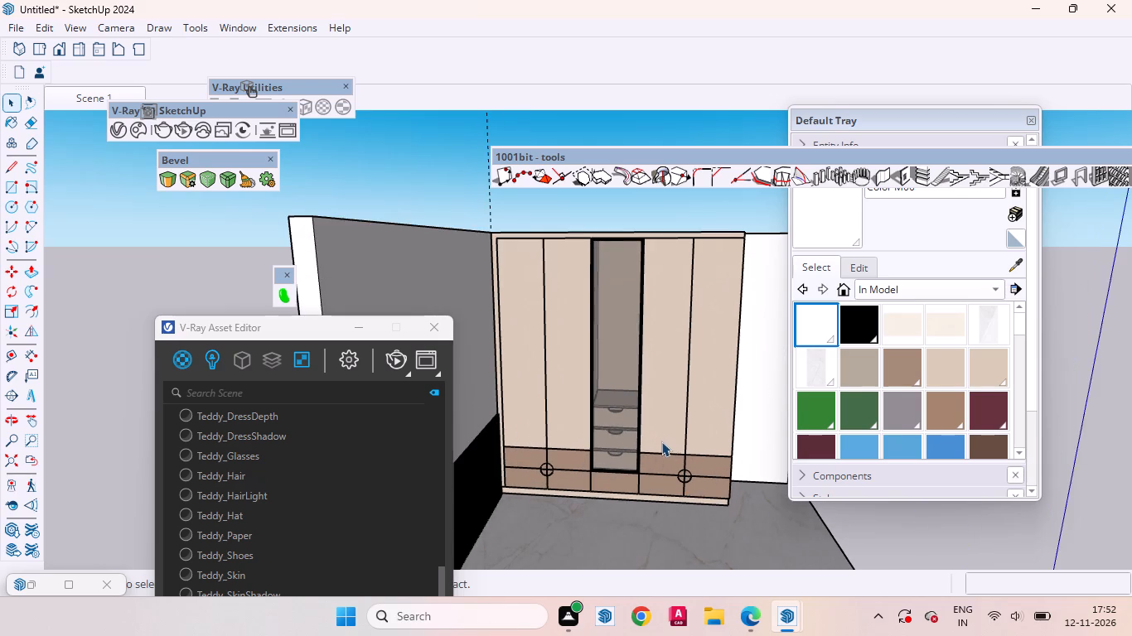
{"action": "middle_click_drag", "start_coordinate": [659, 443], "coordinate": [599, 436]}
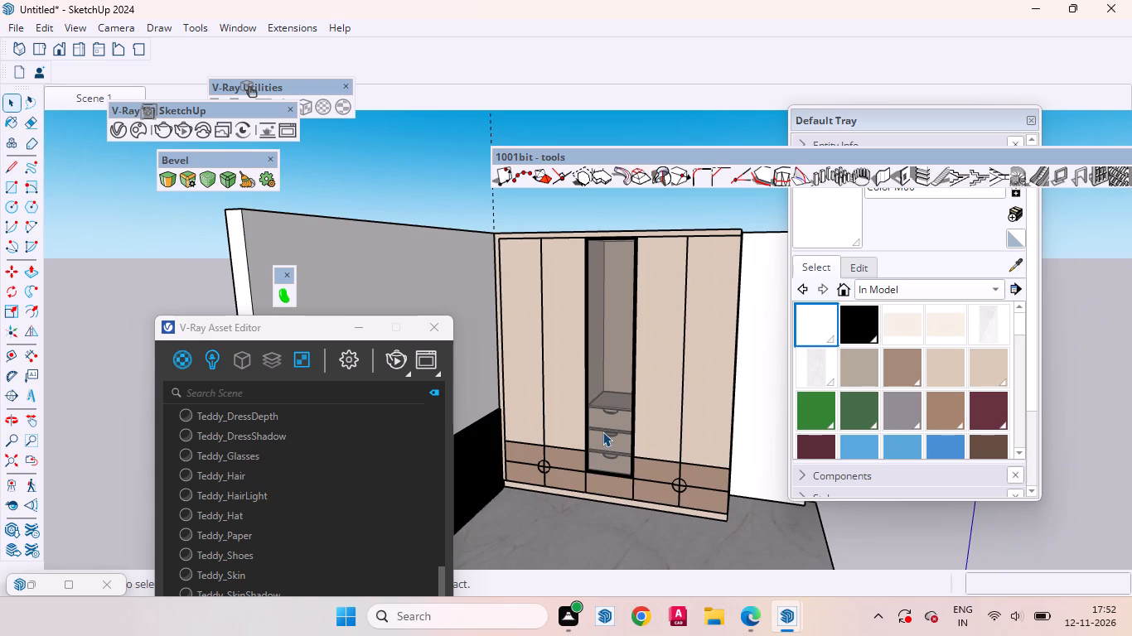
{"action": "scroll", "coordinate": [635, 439], "scroll_direction": "down", "scroll_amount": 2}
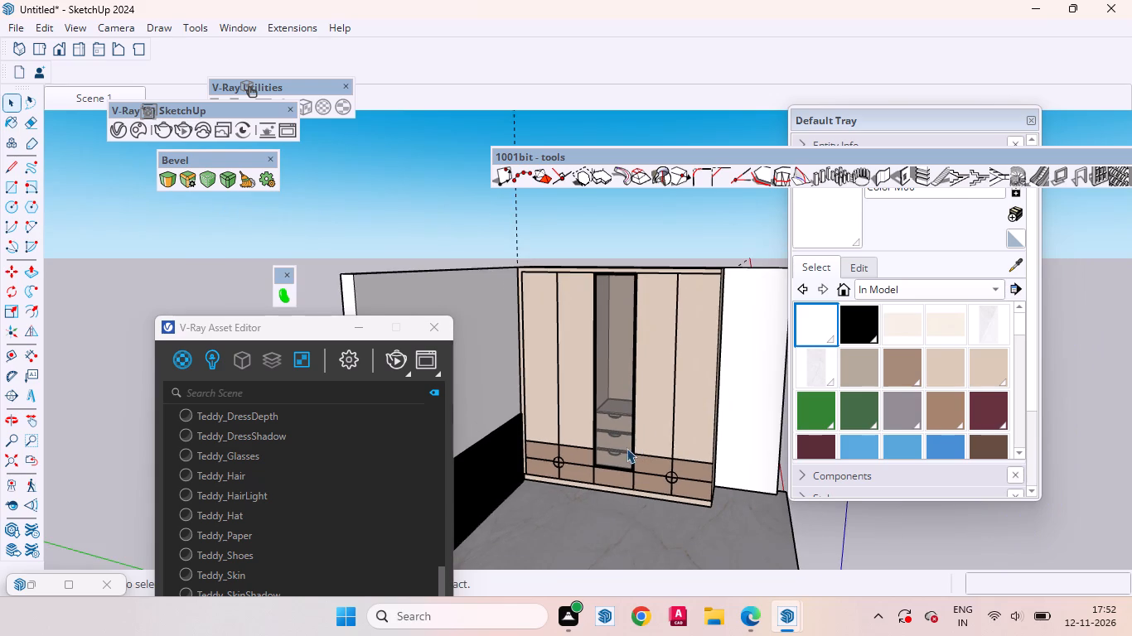
{"action": "middle_click_drag", "start_coordinate": [626, 448], "coordinate": [634, 364]}
{"action": "scroll", "coordinate": [640, 388], "scroll_direction": "down", "scroll_amount": 2}
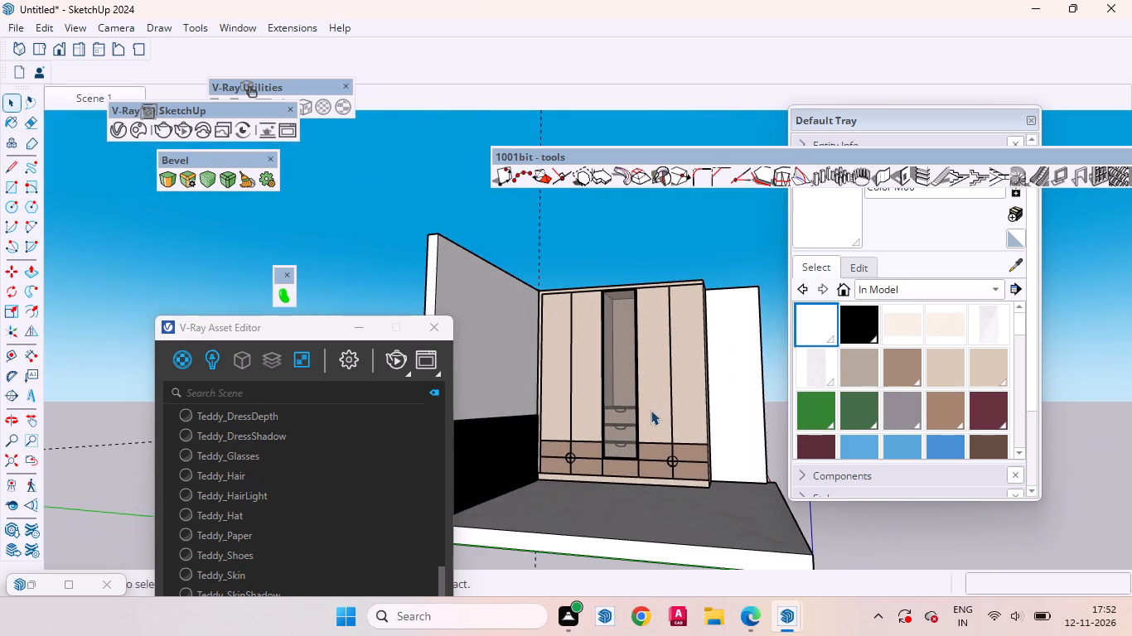
{"action": "middle_click_drag", "start_coordinate": [642, 413], "coordinate": [694, 431]}
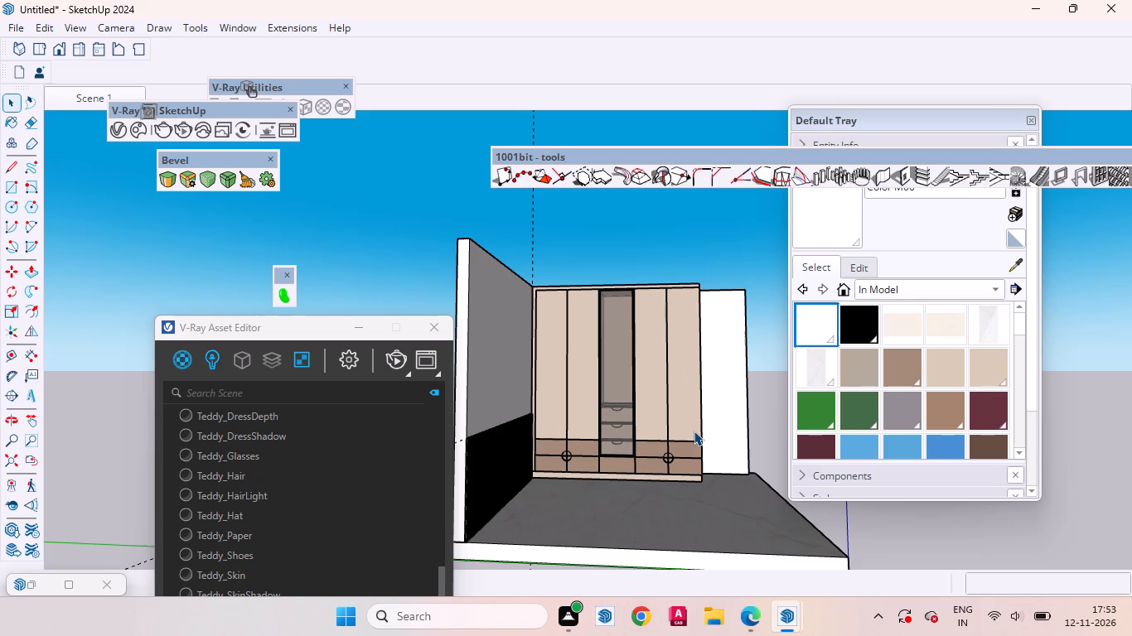
{"action": "scroll", "coordinate": [655, 439], "scroll_direction": "down", "scroll_amount": 3}
{"action": "scroll", "coordinate": [658, 452], "scroll_direction": "up", "scroll_amount": 3}
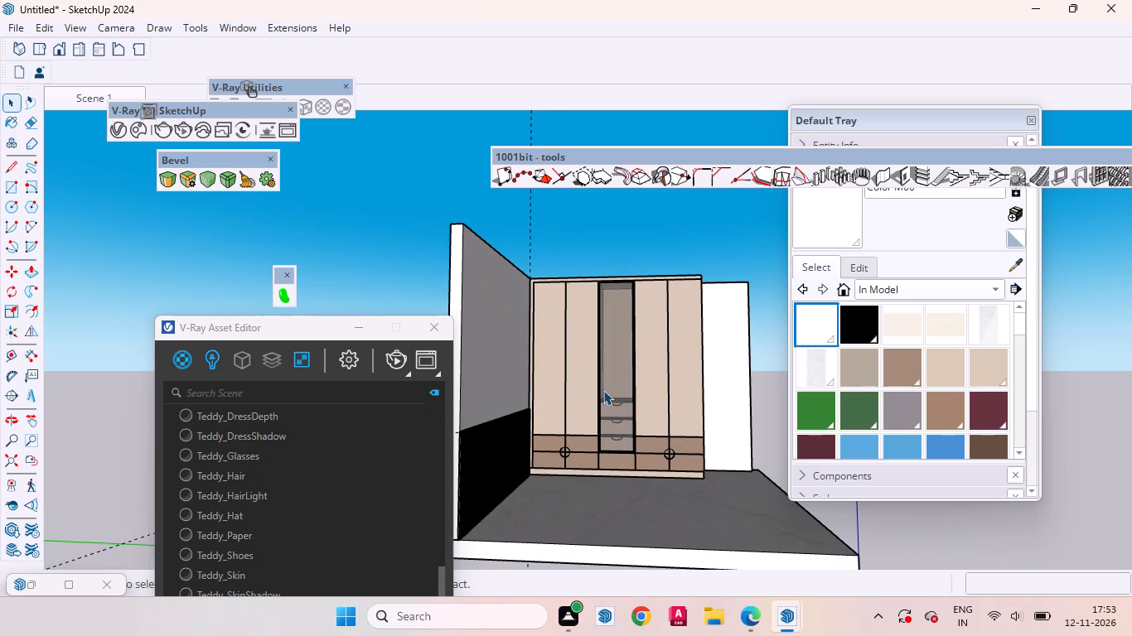
{"action": "scroll", "coordinate": [601, 388], "scroll_direction": "up", "scroll_amount": 10, "text": "ctrl"}
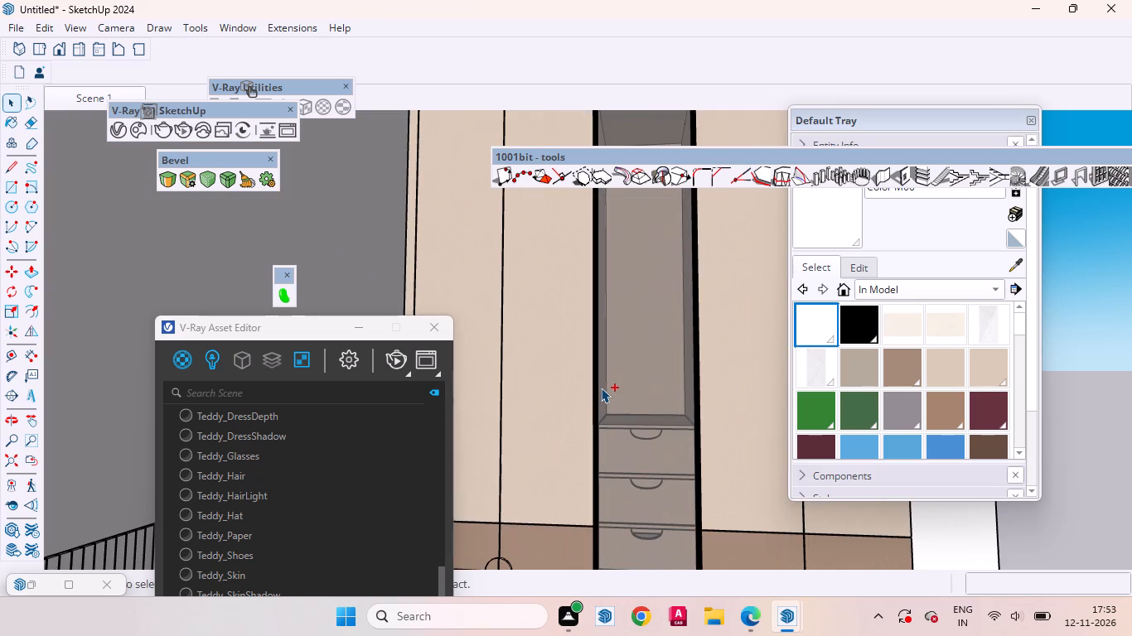
{"action": "scroll", "coordinate": [601, 388], "scroll_direction": "down", "scroll_amount": 1, "text": "ctrl"}
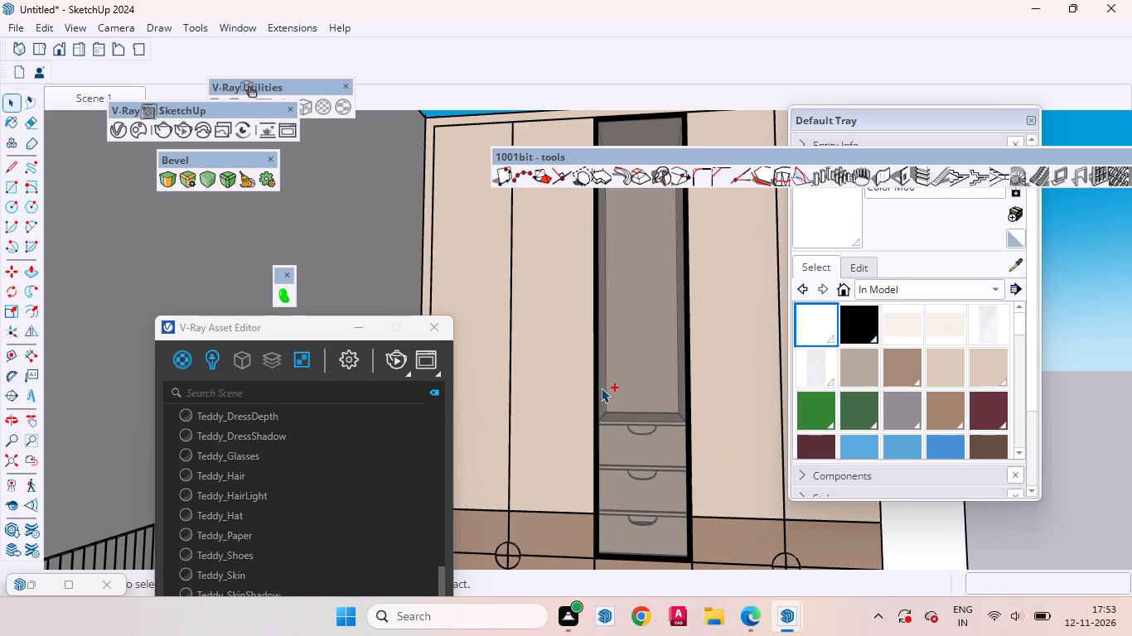
{"action": "scroll", "coordinate": [601, 388], "scroll_direction": "down", "scroll_amount": 2, "text": "ctrl"}
{"action": "scroll", "coordinate": [601, 388], "scroll_direction": "up", "scroll_amount": 1, "text": "ctrl"}
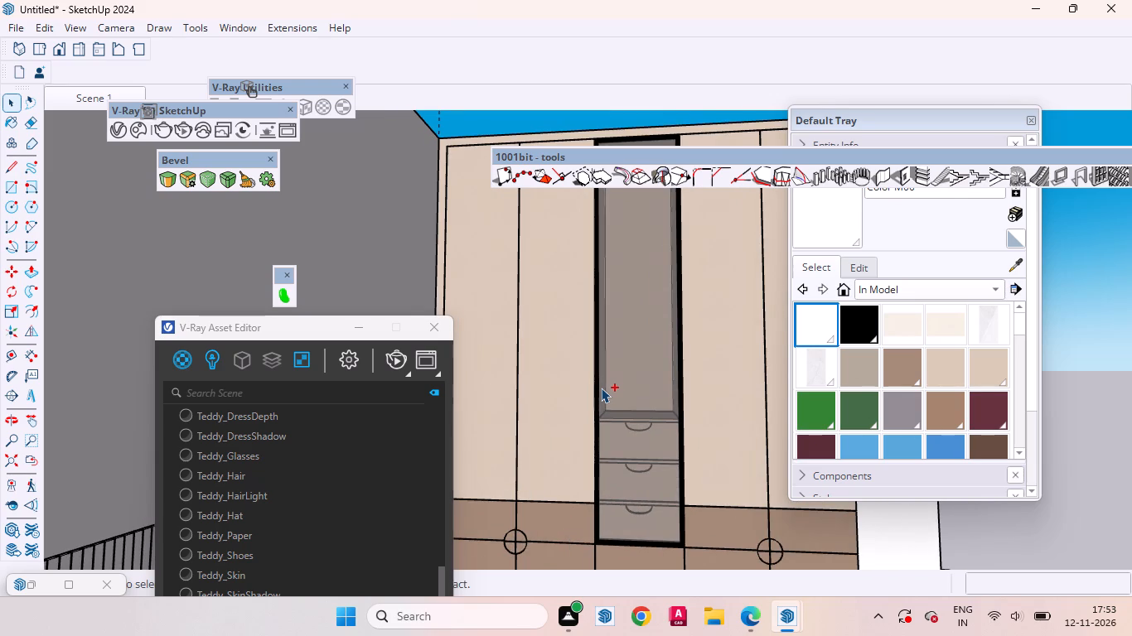
{"action": "scroll", "coordinate": [601, 388], "scroll_direction": "down", "scroll_amount": 2, "text": "ctrl"}
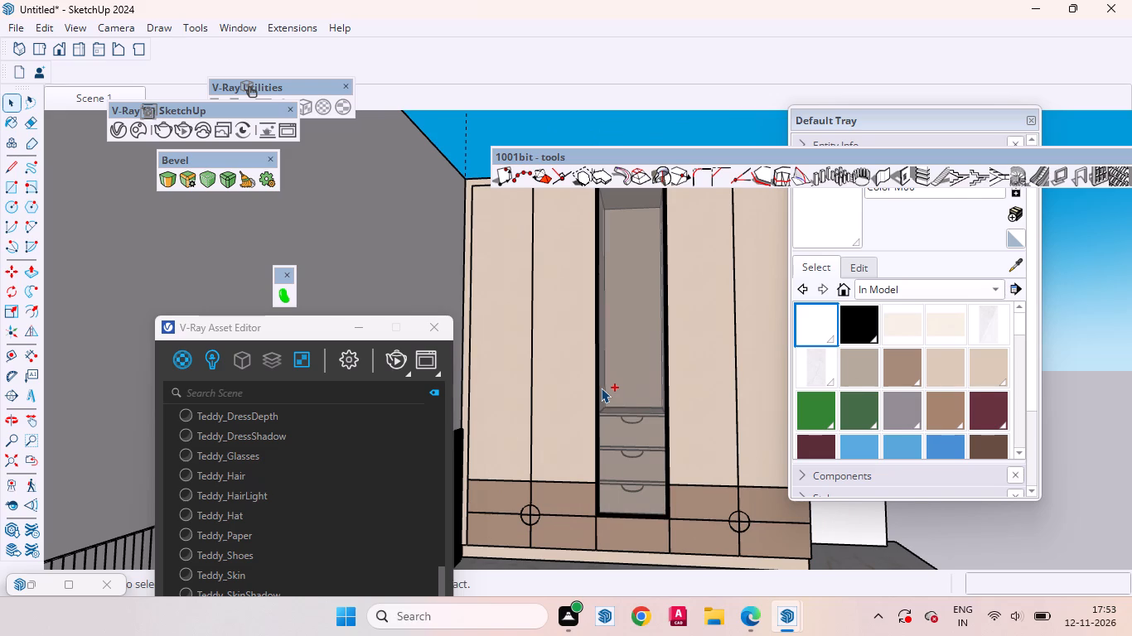
Examine the wardrobe, glass door, dark wall cladding and marble floor in the model from several angles and distances.
{"action": "scroll", "coordinate": [601, 388], "scroll_direction": "up", "scroll_amount": 1, "text": "ctrl"}
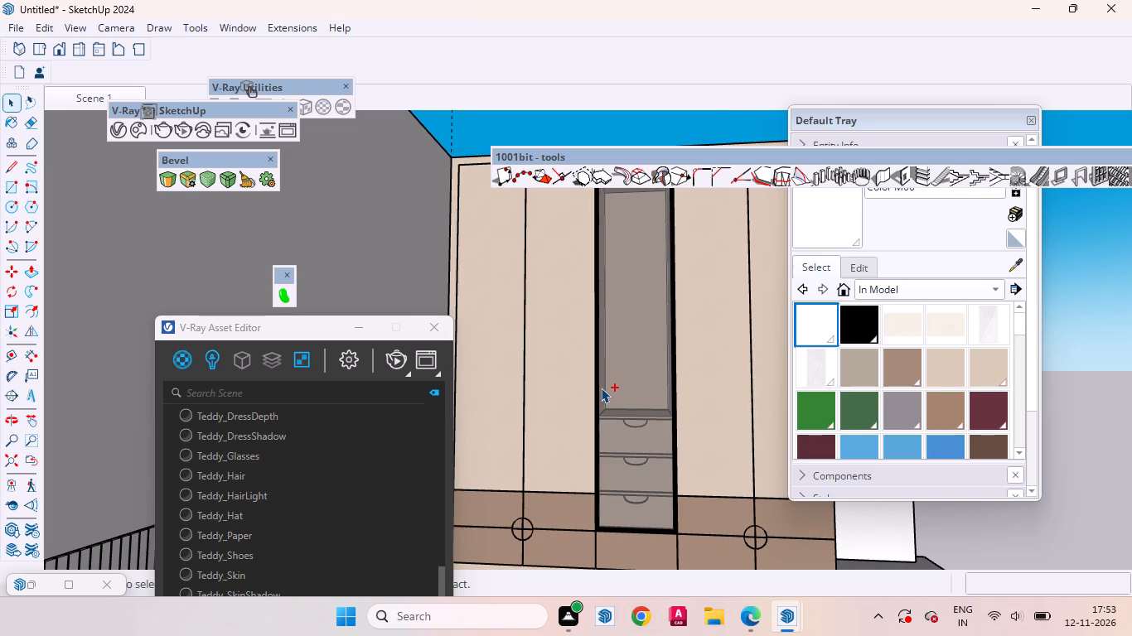
{"action": "scroll", "coordinate": [601, 388], "scroll_direction": "up", "scroll_amount": 1, "text": "ctrl"}
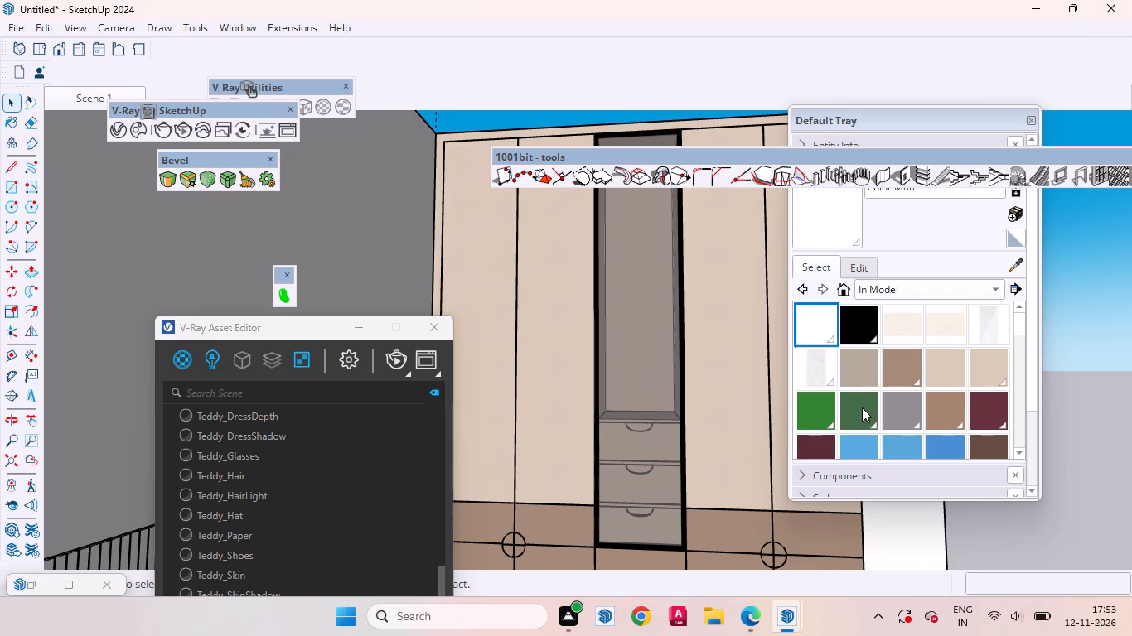
{"action": "scroll", "coordinate": [712, 404], "scroll_direction": "down", "scroll_amount": 9}
{"action": "middle_click_drag", "start_coordinate": [646, 514], "coordinate": [532, 530]}
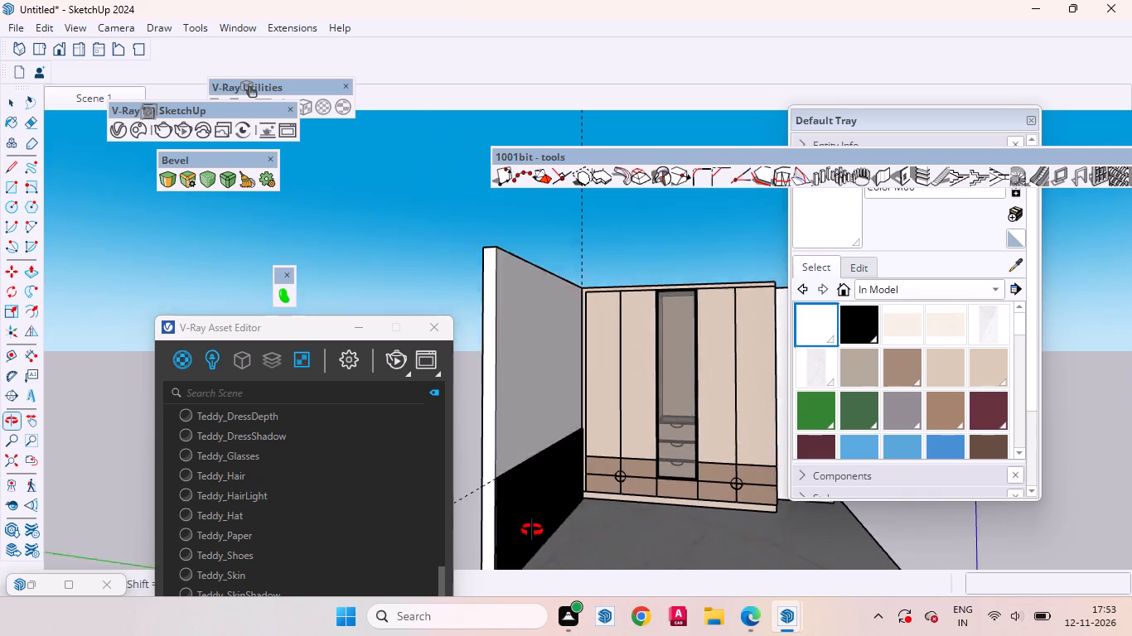
{"action": "middle_click_drag", "start_coordinate": [532, 530], "coordinate": [455, 522]}
{"action": "scroll", "coordinate": [707, 442], "scroll_direction": "down", "scroll_amount": 3}
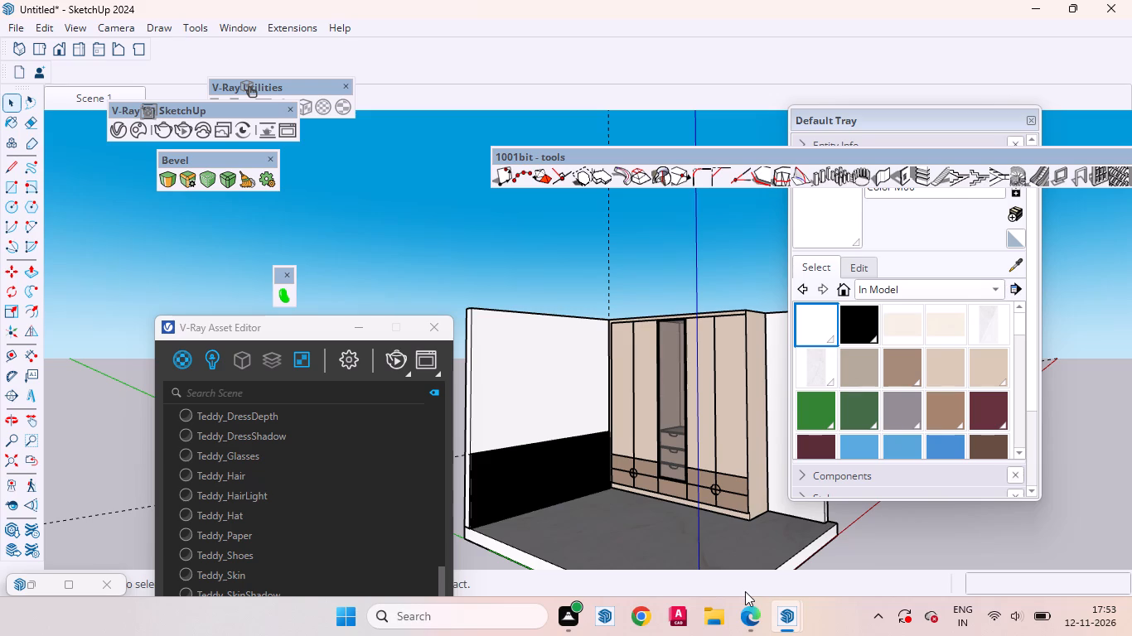
{"action": "scroll", "coordinate": [745, 591], "scroll_direction": "up", "scroll_amount": 5}
{"action": "scroll", "coordinate": [747, 591], "scroll_direction": "down", "scroll_amount": 1}
{"action": "scroll", "coordinate": [747, 591], "scroll_direction": "up", "scroll_amount": 1}
{"action": "scroll", "coordinate": [747, 591], "scroll_direction": "down", "scroll_amount": 3}
{"action": "scroll", "coordinate": [606, 528], "scroll_direction": "up", "scroll_amount": 5}
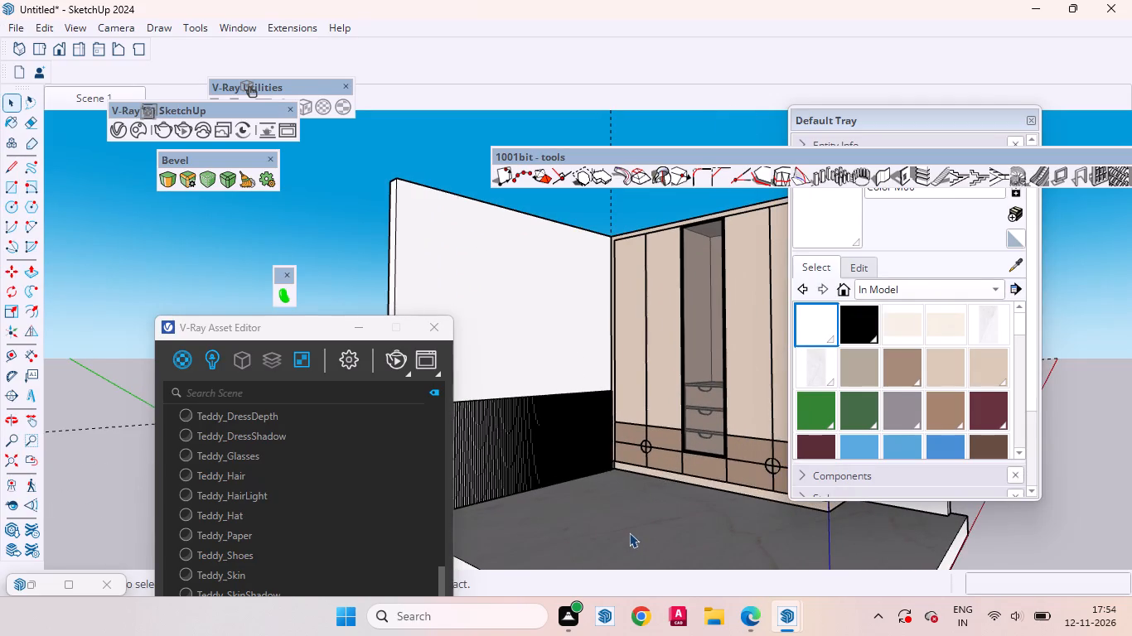
{"action": "scroll", "coordinate": [631, 538], "scroll_direction": "down", "scroll_amount": 3}
{"action": "middle_click_drag", "start_coordinate": [630, 564], "coordinate": [603, 568]}
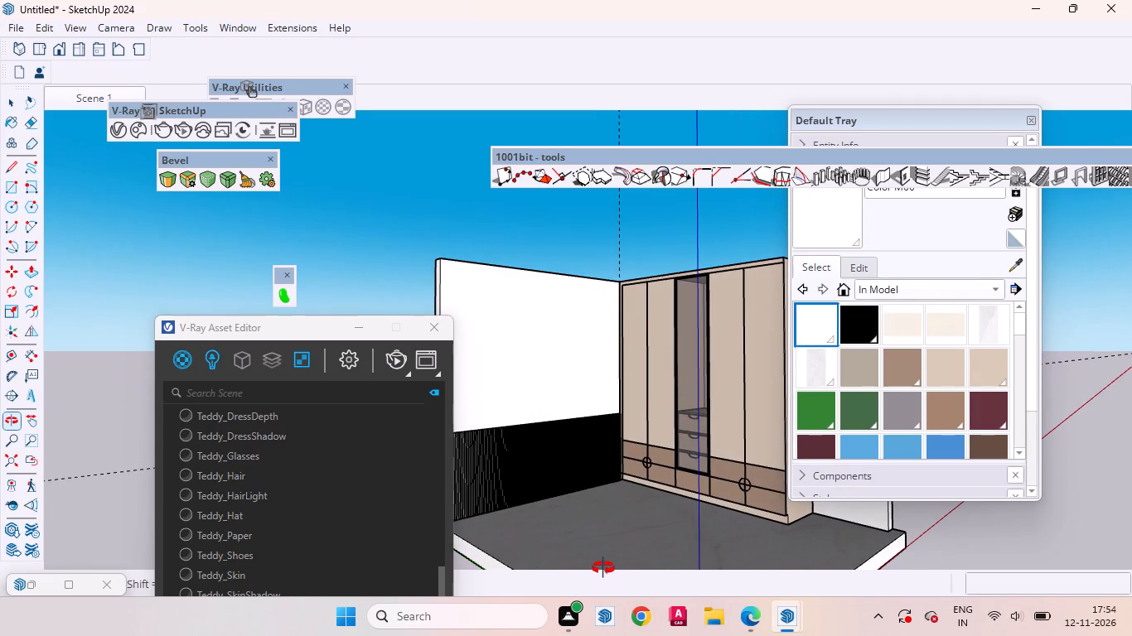
{"action": "middle_click_drag", "start_coordinate": [603, 568], "coordinate": [615, 575]}
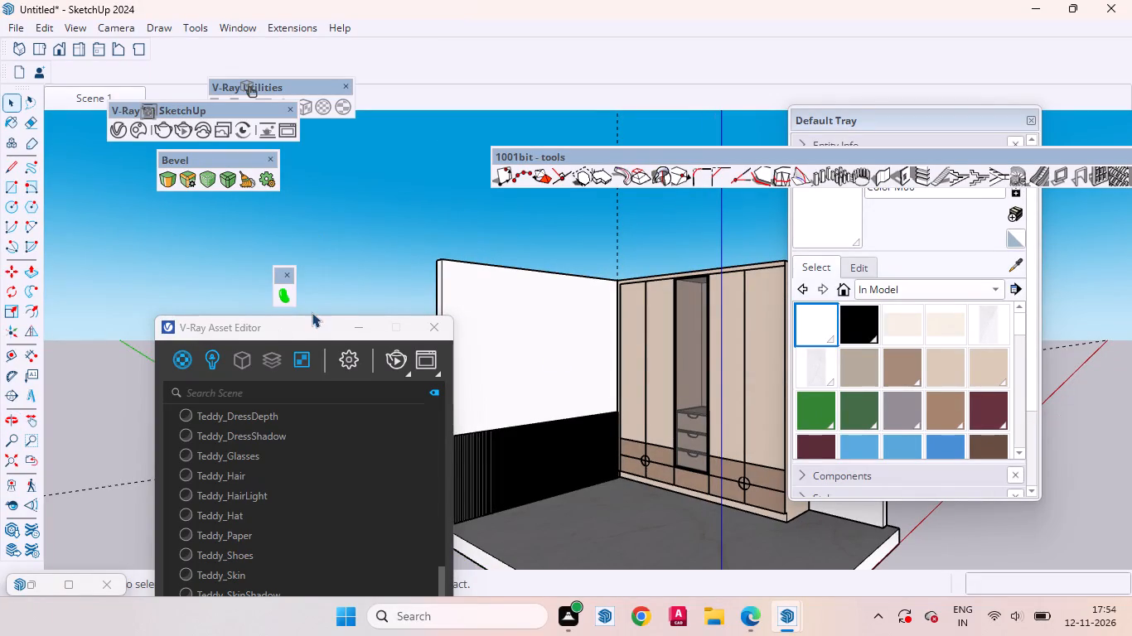
Browse the laminates in the Lightbeans textures library for another wardrobe front finish.
{"action": "left_click", "coordinate": [291, 295]}
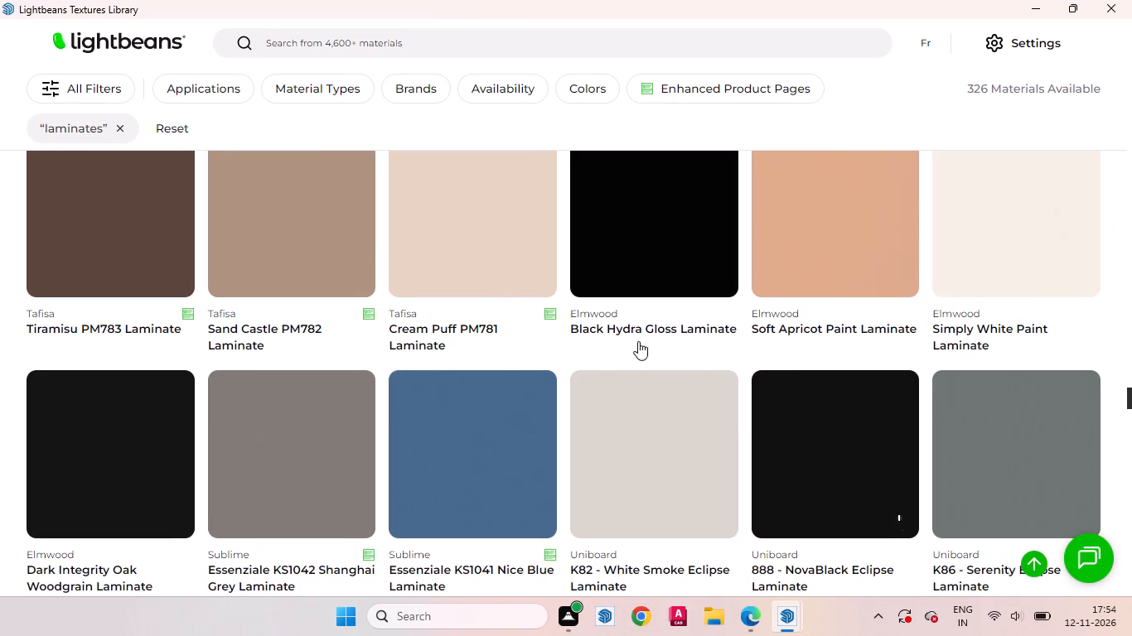
{"action": "scroll", "coordinate": [494, 325], "scroll_direction": "up", "scroll_amount": 1}
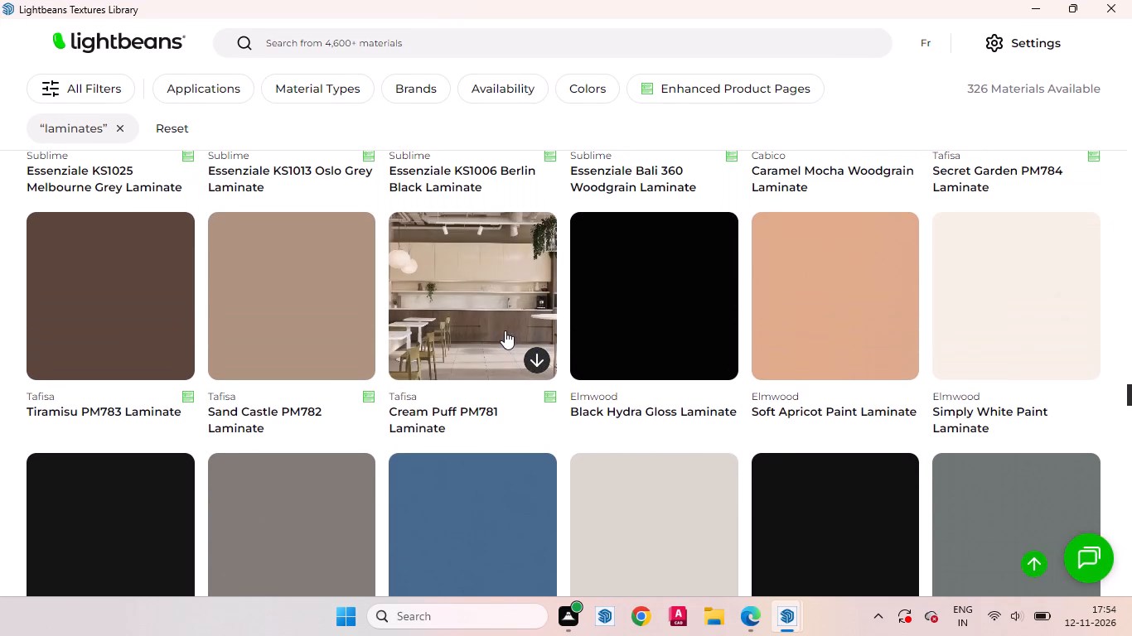
{"action": "scroll", "coordinate": [513, 335], "scroll_direction": "down", "scroll_amount": 5}
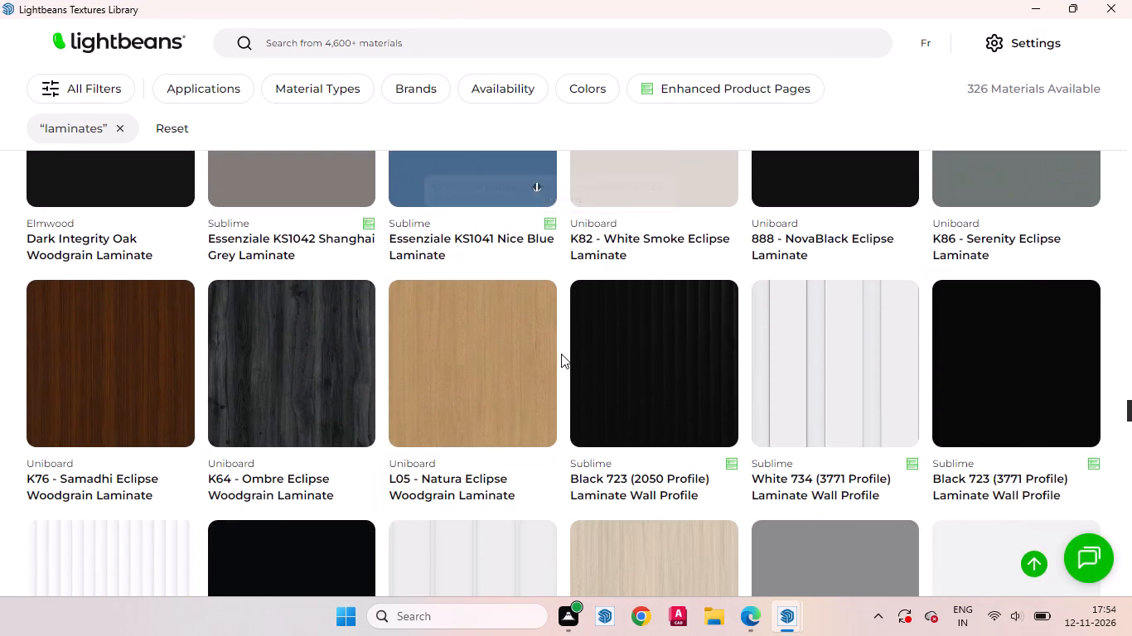
{"action": "scroll", "coordinate": [561, 354], "scroll_direction": "down", "scroll_amount": 3}
{"action": "scroll", "coordinate": [593, 361], "scroll_direction": "up", "scroll_amount": 1}
{"action": "scroll", "coordinate": [616, 367], "scroll_direction": "down", "scroll_amount": 7}
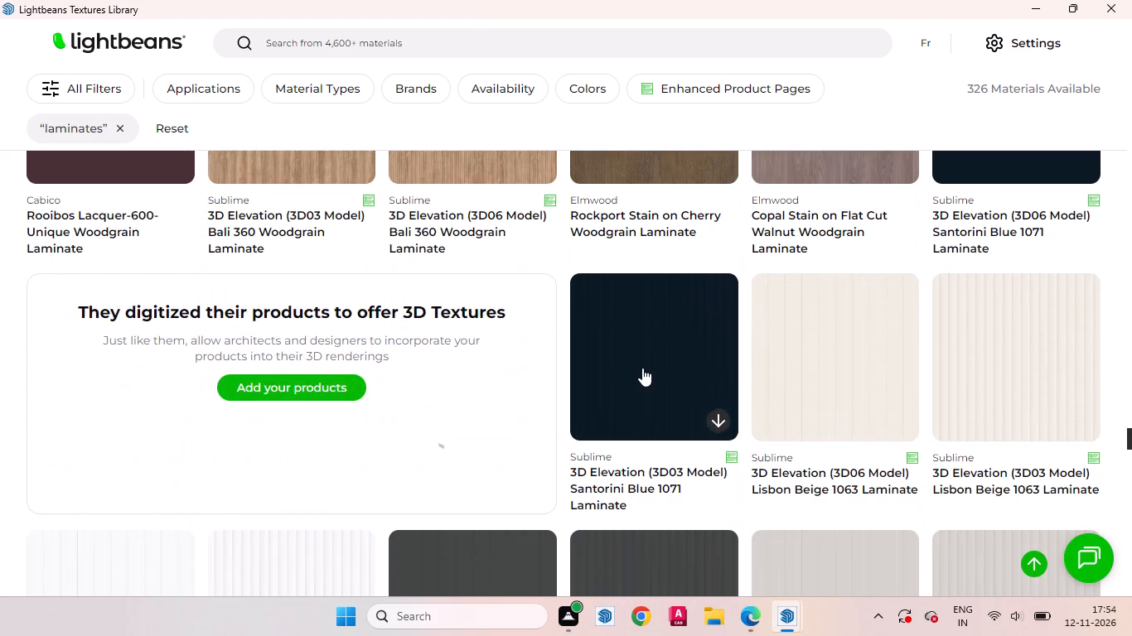
{"action": "scroll", "coordinate": [642, 368], "scroll_direction": "down", "scroll_amount": 1}
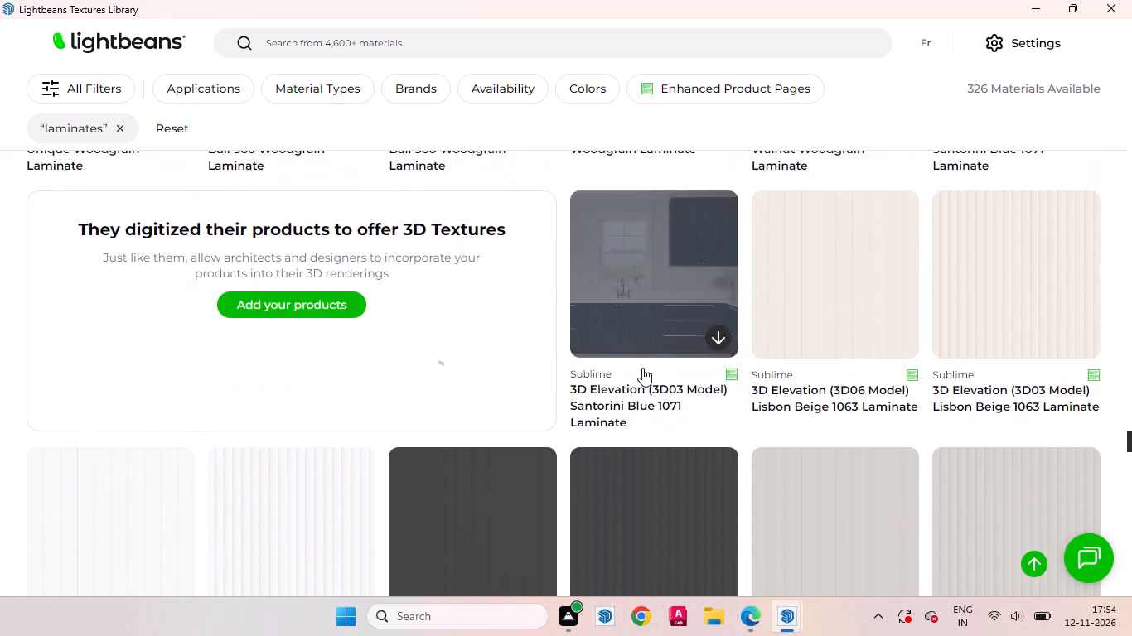
{"action": "scroll", "coordinate": [642, 368], "scroll_direction": "down", "scroll_amount": 3}
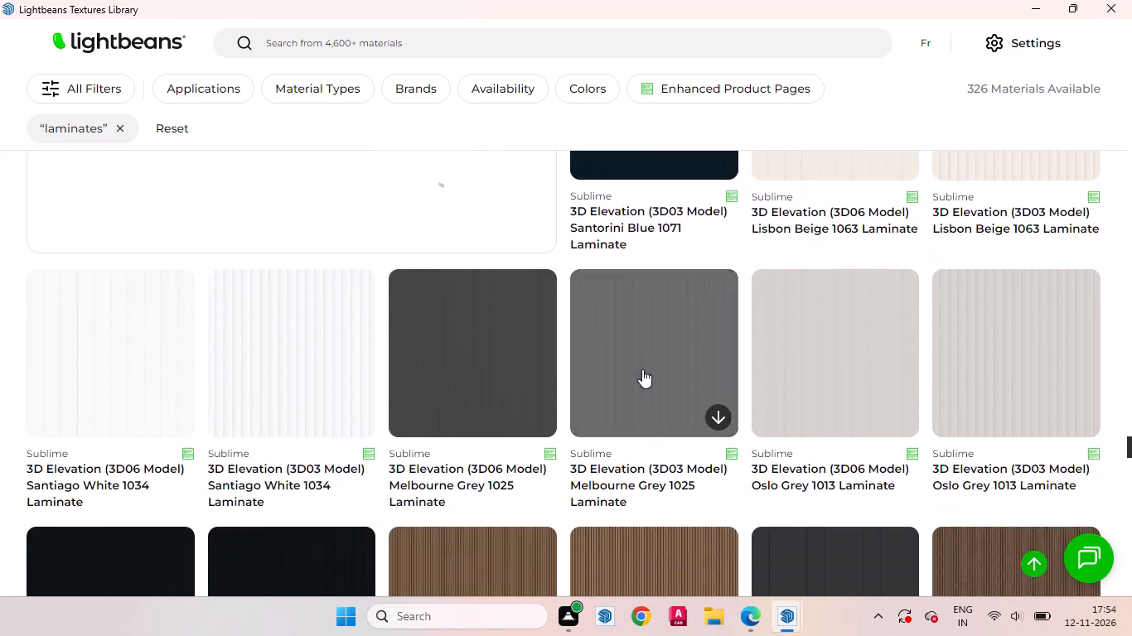
{"action": "scroll", "coordinate": [642, 369], "scroll_direction": "down", "scroll_amount": 6}
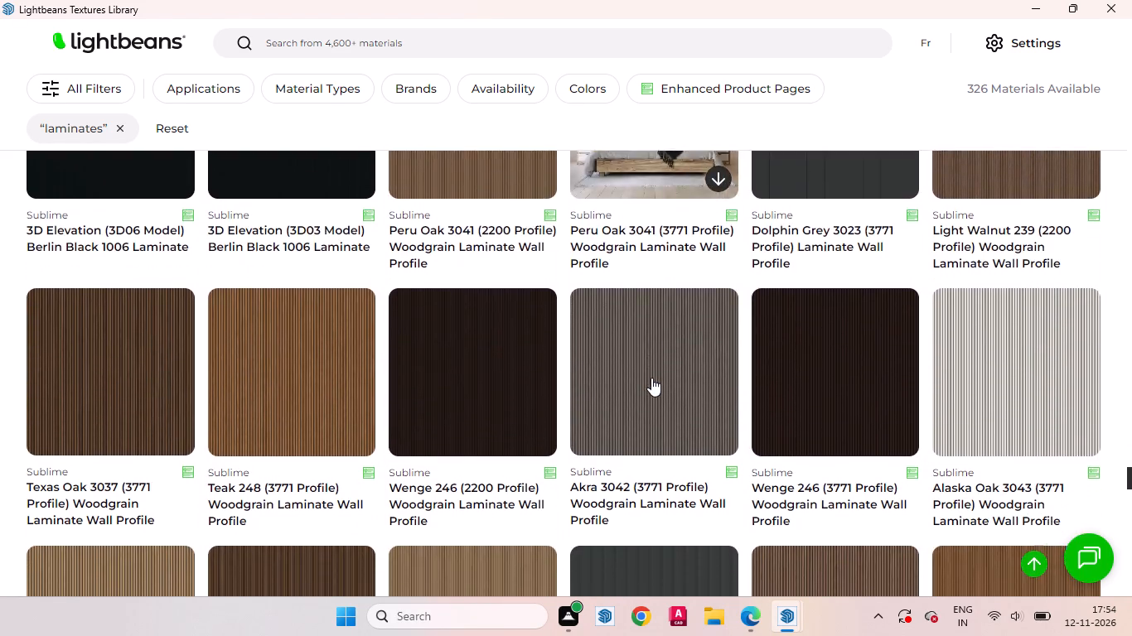
{"action": "scroll", "coordinate": [651, 378], "scroll_direction": "down", "scroll_amount": 18}
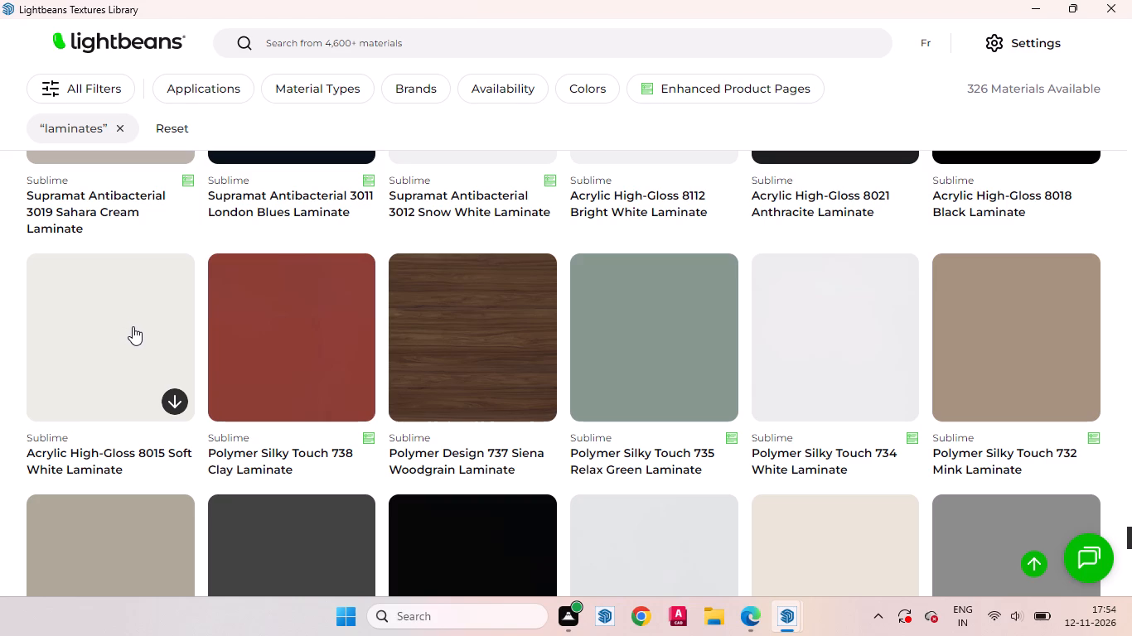
{"action": "scroll", "coordinate": [140, 335], "scroll_direction": "down", "scroll_amount": 1}
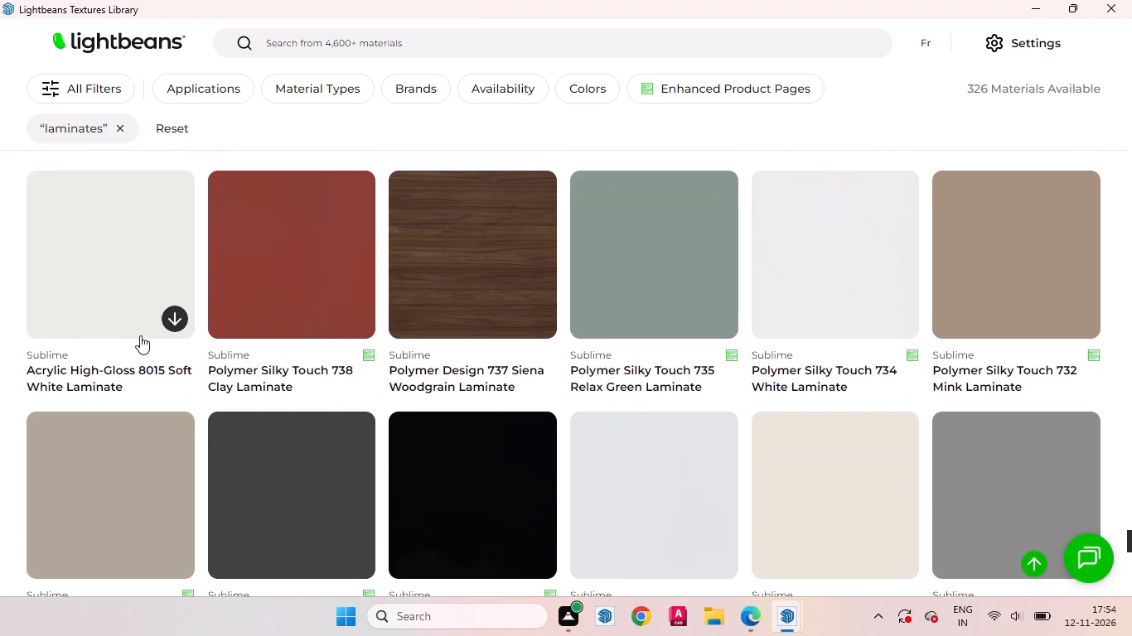
{"action": "scroll", "coordinate": [140, 338], "scroll_direction": "down", "scroll_amount": 6}
{"action": "scroll", "coordinate": [140, 341], "scroll_direction": "up", "scroll_amount": 1}
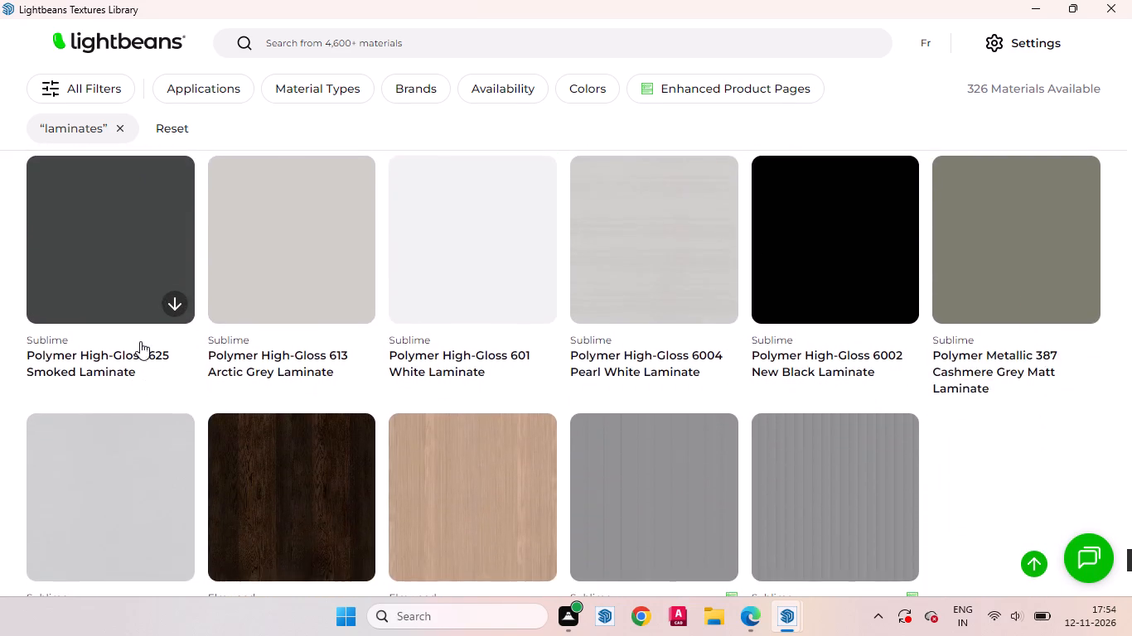
{"action": "scroll", "coordinate": [140, 341], "scroll_direction": "up", "scroll_amount": 4}
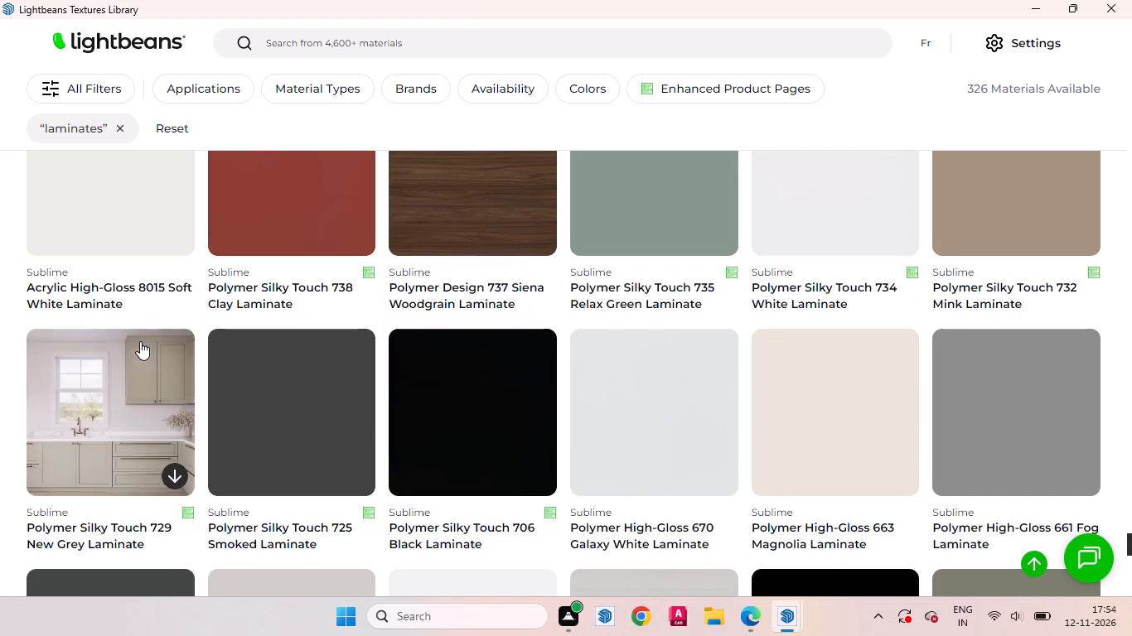
{"action": "scroll", "coordinate": [140, 341], "scroll_direction": "up", "scroll_amount": 1}
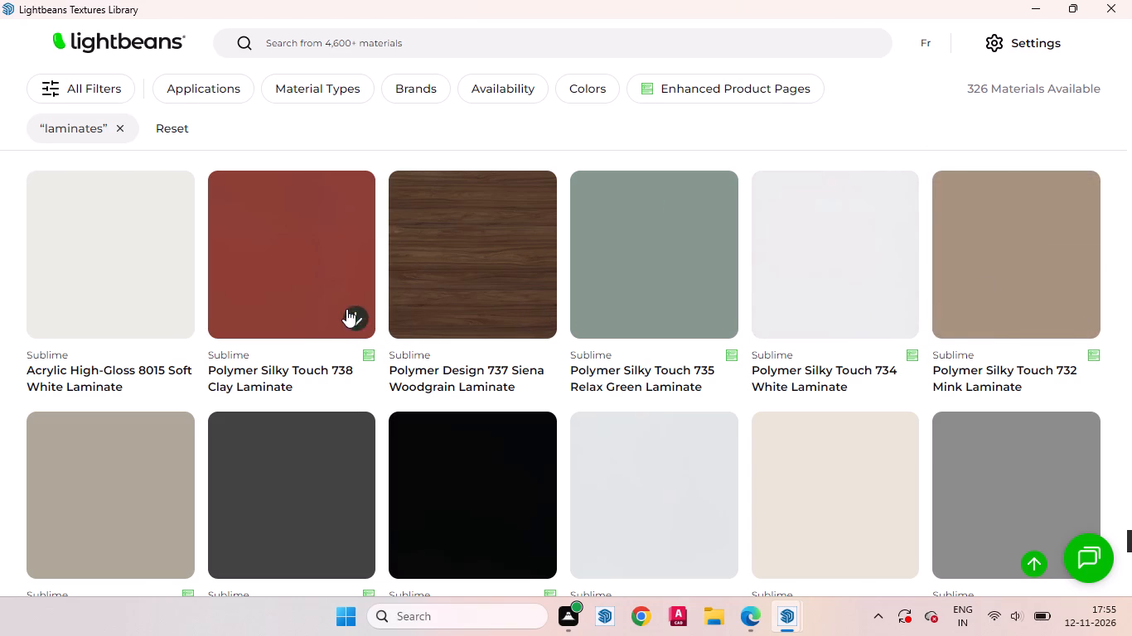
Download the Sublime Polymer Silky Touch 738 Clay Laminate from the Lightbeans library into the model.
{"action": "left_click", "coordinate": [358, 311]}
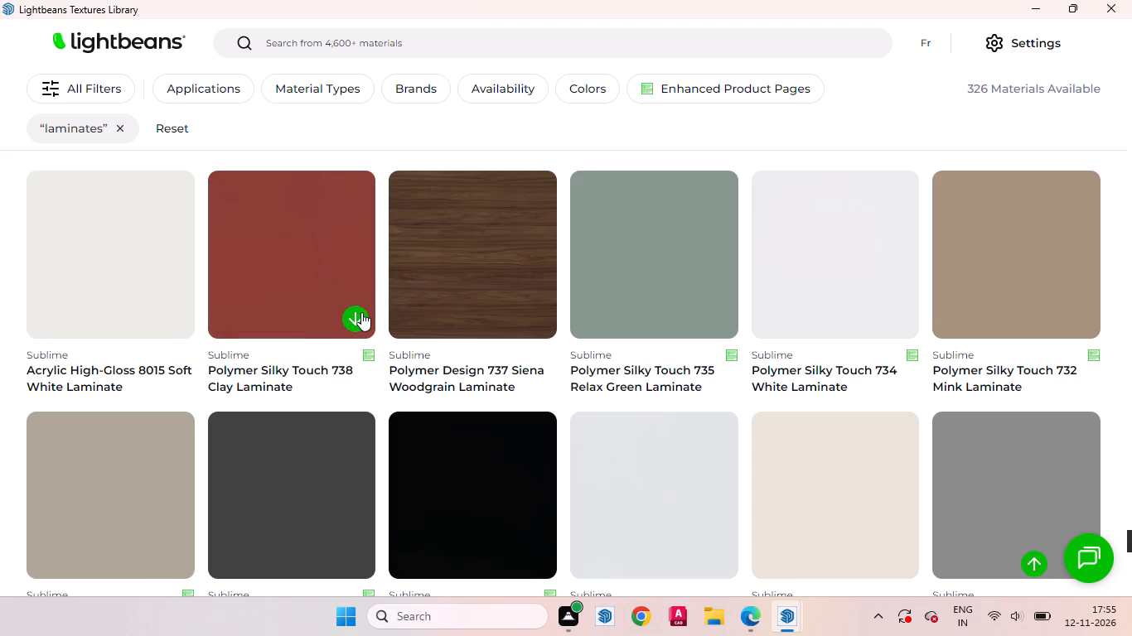
{"action": "left_click", "coordinate": [360, 312]}
{"action": "left_click", "coordinate": [351, 314]}
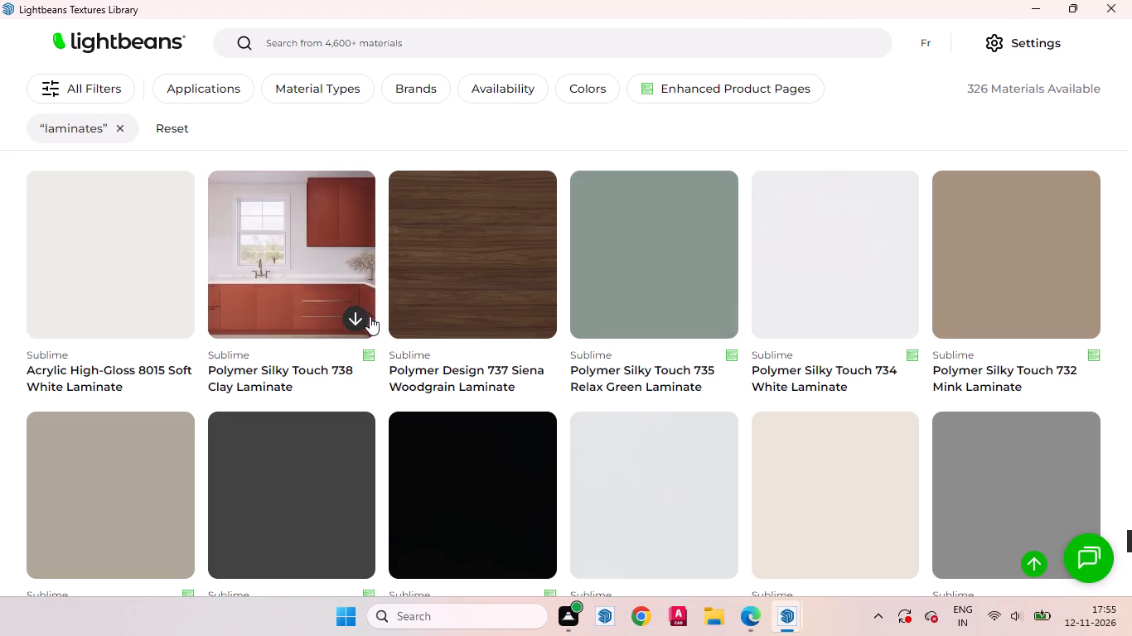
{"action": "left_click", "coordinate": [355, 316]}
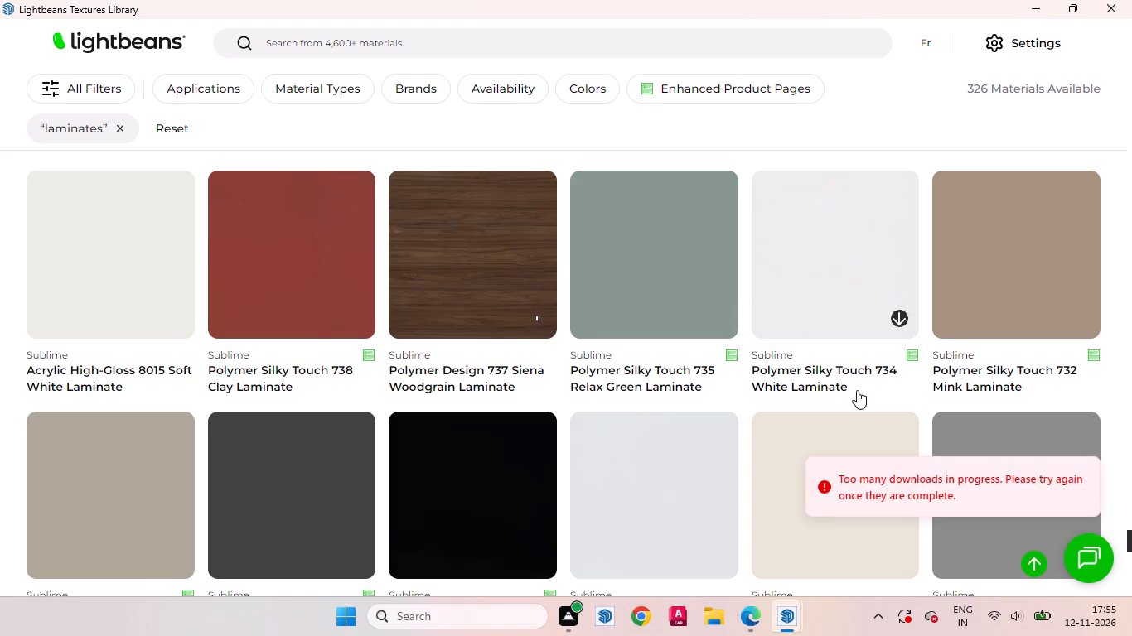
{"action": "left_click", "coordinate": [1030, 3]}
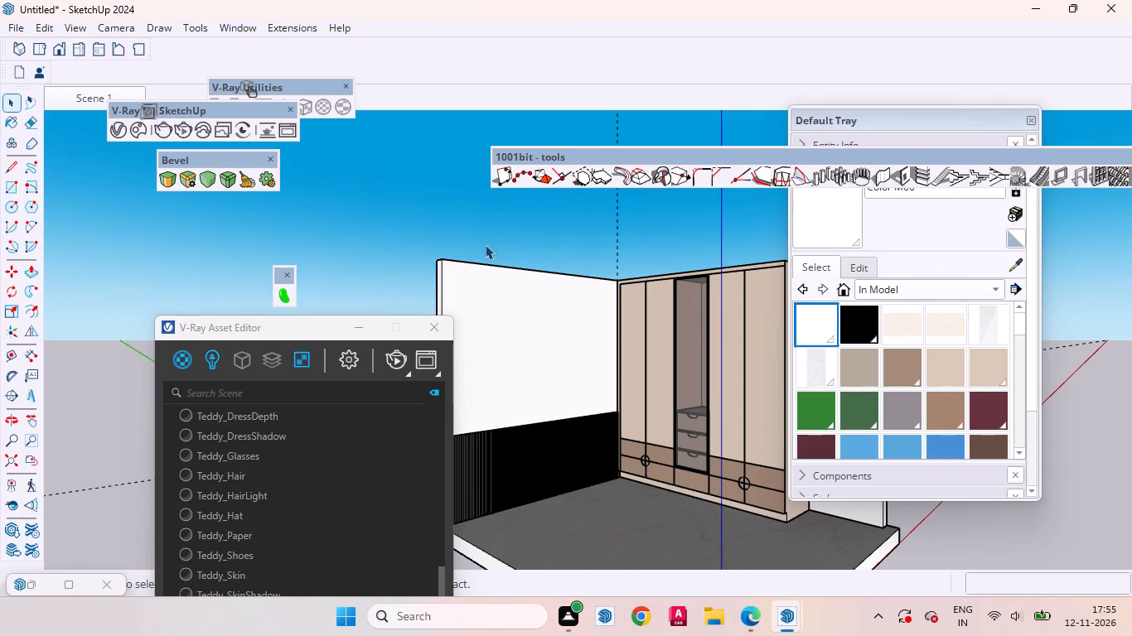
{"action": "left_click", "coordinate": [276, 291]}
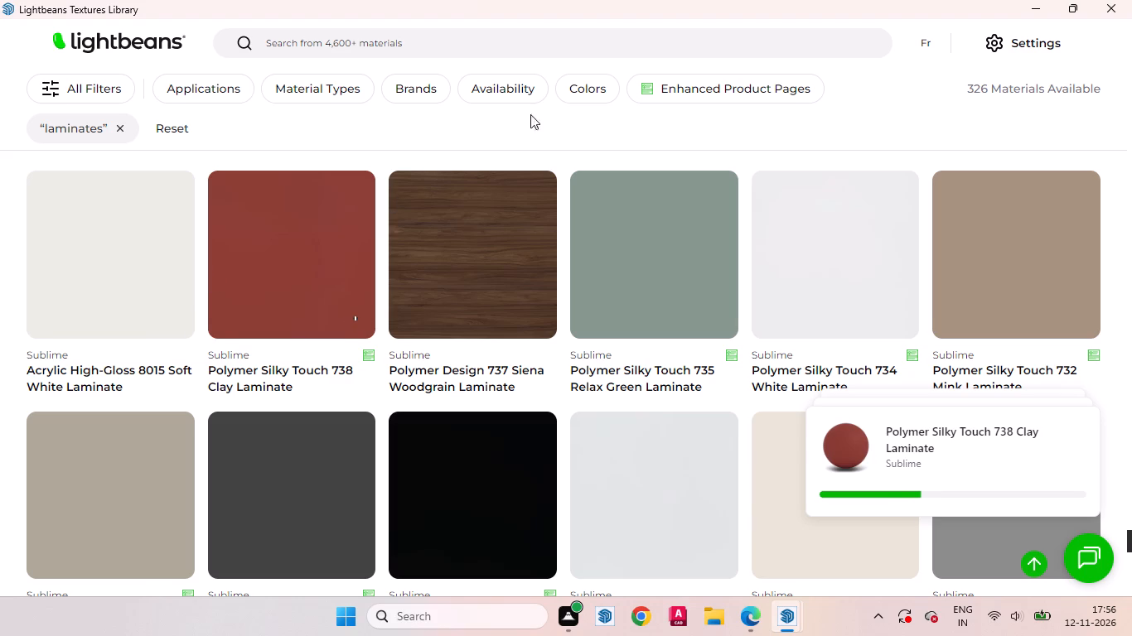
Move the textures library off the wardrobe and select the brown lower front face beside the glass door, opposite the side-wall side.
{"action": "left_click_drag", "start_coordinate": [933, 7], "coordinate": [930, 68]}
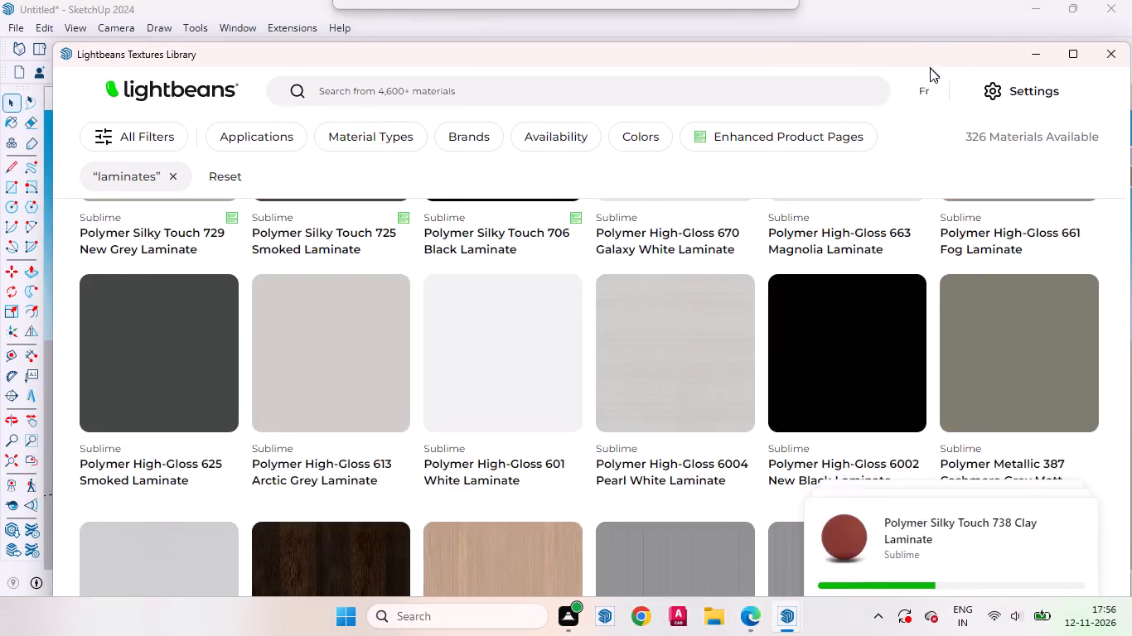
{"action": "left_click_drag", "start_coordinate": [930, 68], "coordinate": [917, 489]}
{"action": "scroll", "coordinate": [701, 196], "scroll_direction": "down", "scroll_amount": 3}
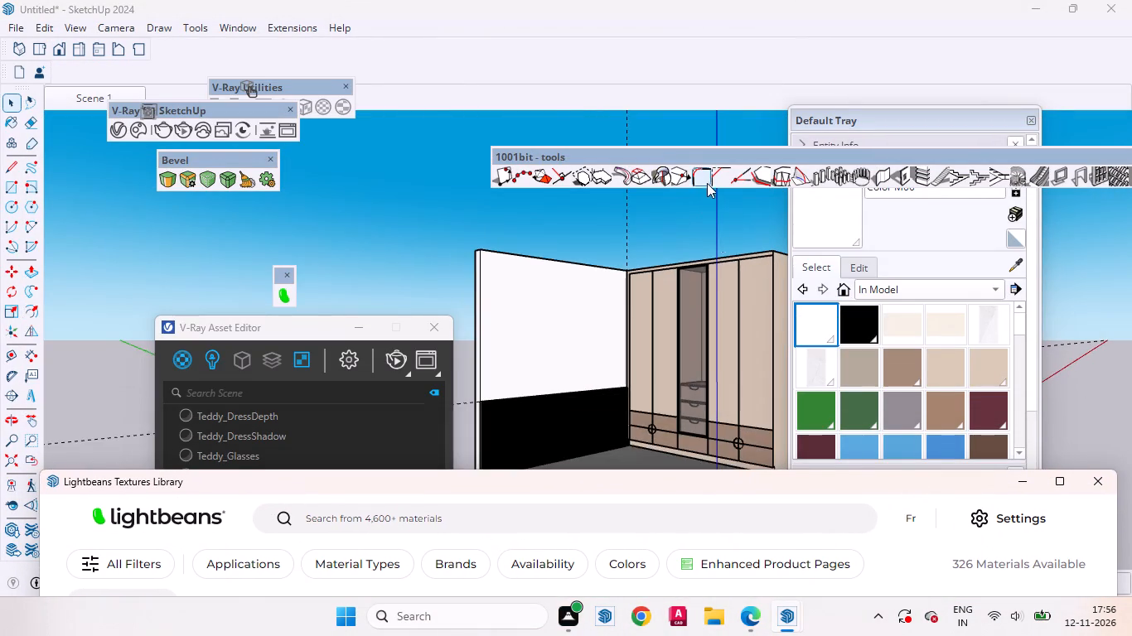
{"action": "scroll", "coordinate": [727, 426], "scroll_direction": "up", "scroll_amount": 8}
{"action": "left_click", "coordinate": [723, 431]}
{"action": "double_click", "coordinate": [723, 430]}
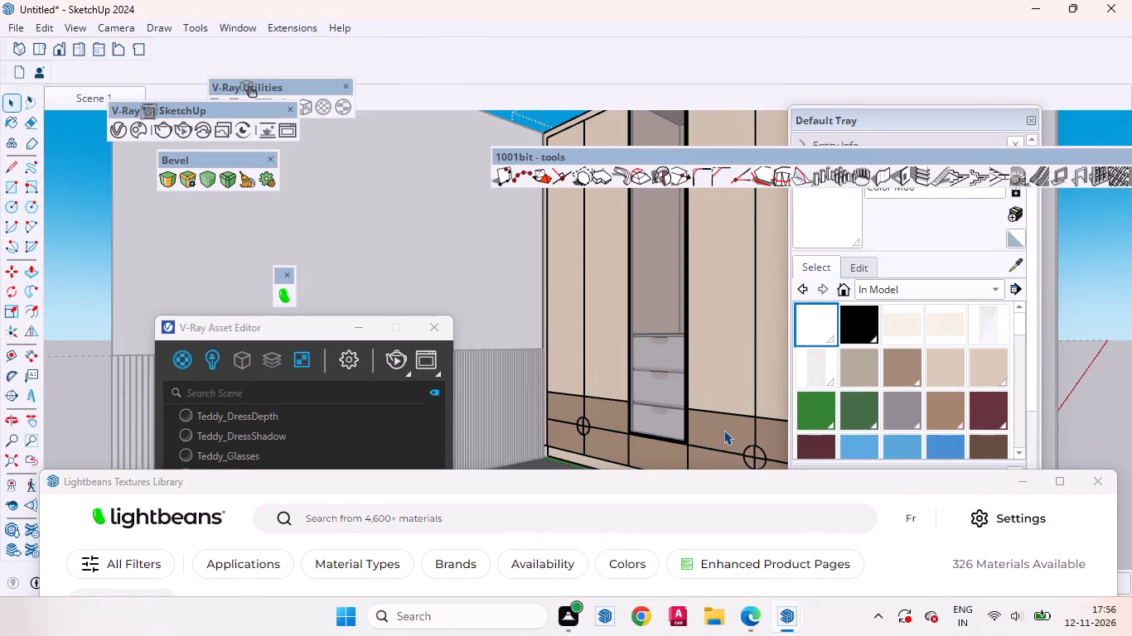
{"action": "left_click", "coordinate": [726, 429]}
Bring the Lightbeans textures library back into full view and check the Polymer Silky Touch 738 Clay Laminate downloads.
{"action": "left_click_drag", "start_coordinate": [722, 481], "coordinate": [724, 463]}
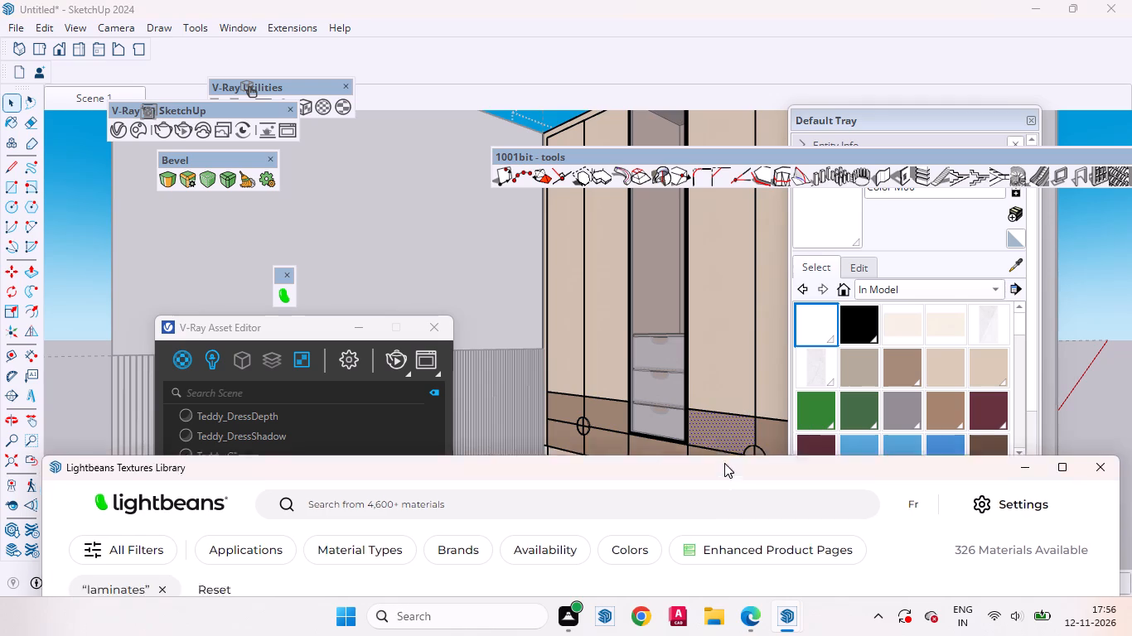
{"action": "left_click_drag", "start_coordinate": [724, 463], "coordinate": [704, 59]}
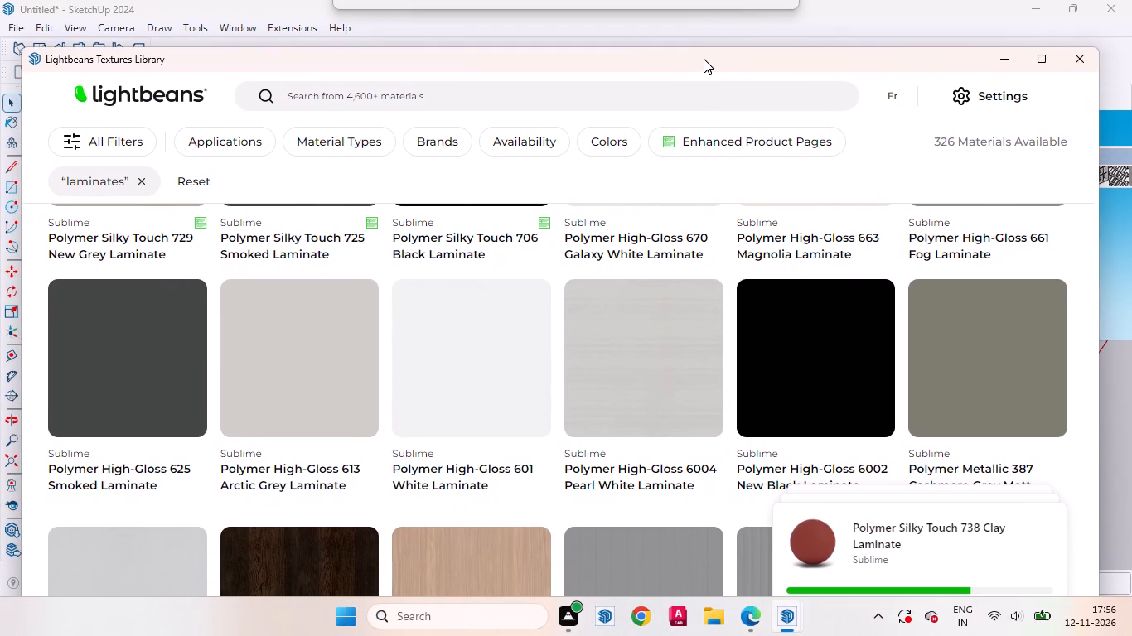
{"action": "left_click_drag", "start_coordinate": [704, 59], "coordinate": [707, 56]}
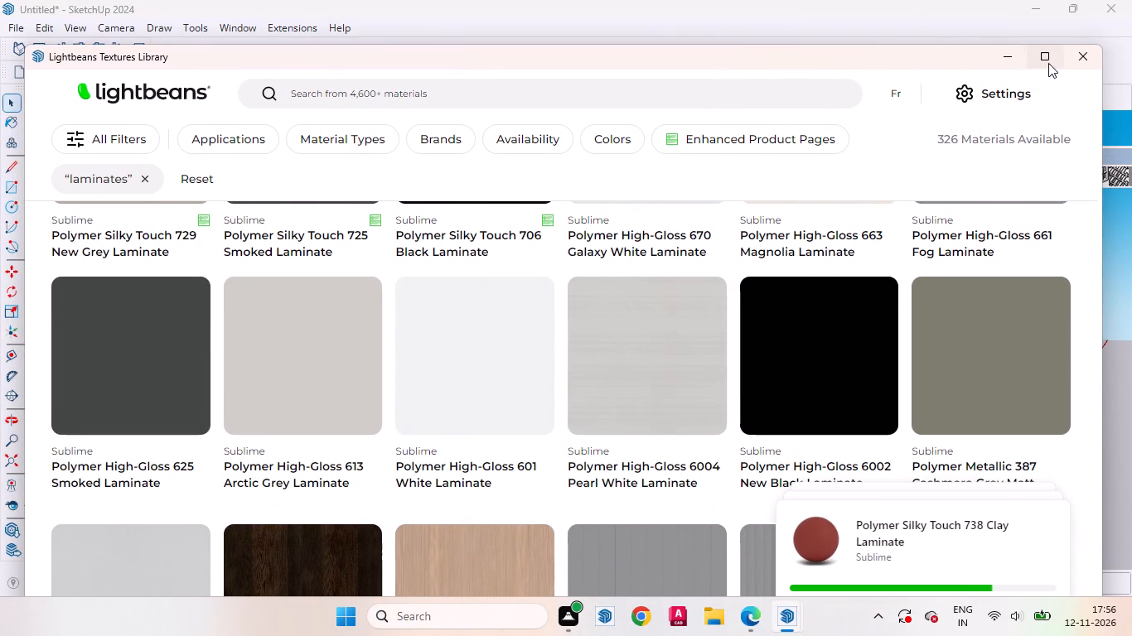
{"action": "left_click", "coordinate": [1048, 62]}
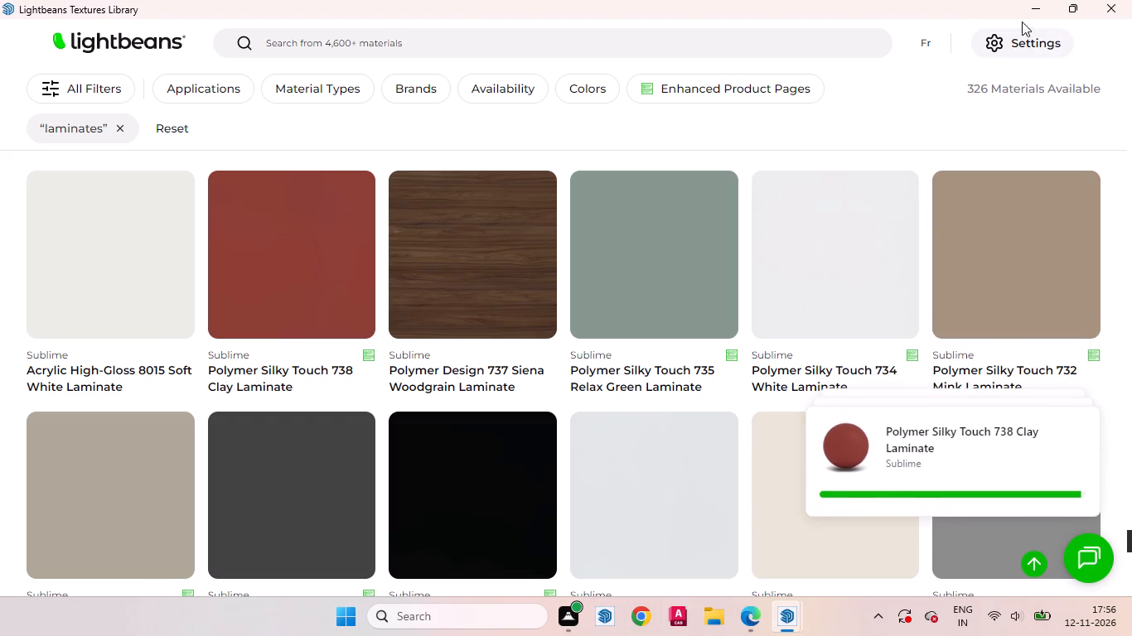
{"action": "left_click_drag", "start_coordinate": [977, 8], "coordinate": [987, 126]}
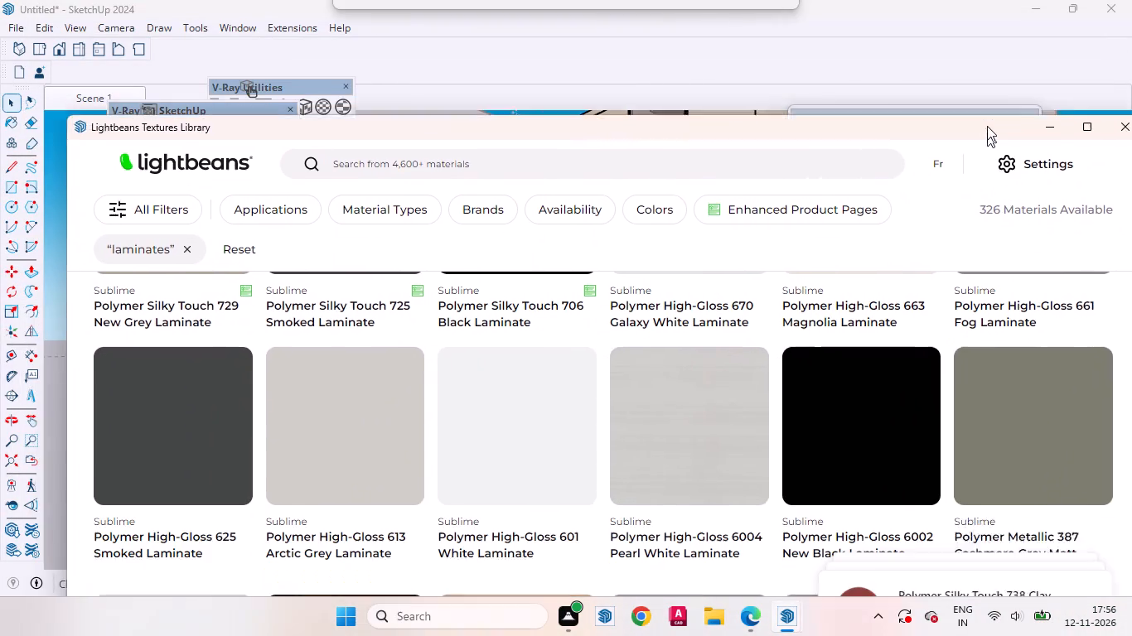
{"action": "left_click_drag", "start_coordinate": [987, 126], "coordinate": [941, 15]}
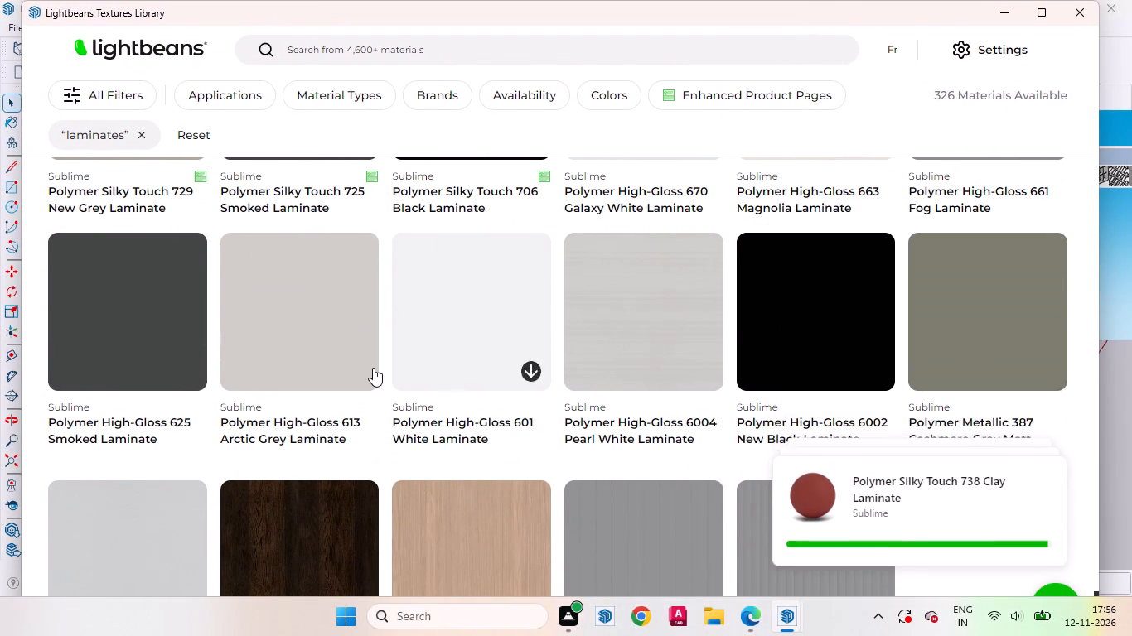
{"action": "scroll", "coordinate": [373, 368], "scroll_direction": "up", "scroll_amount": 5}
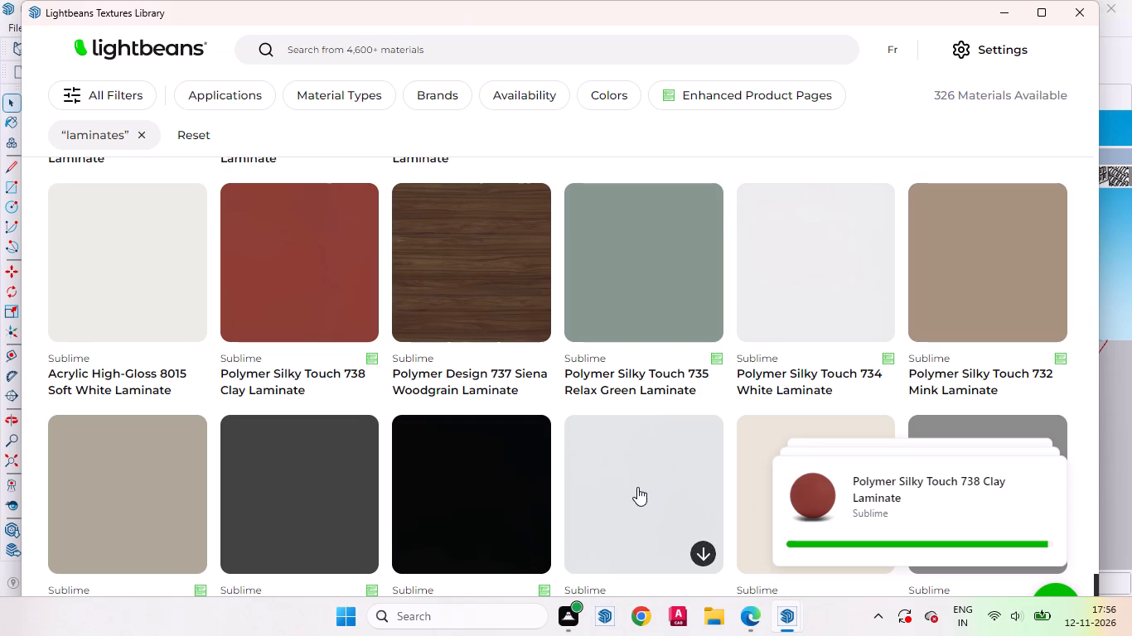
{"action": "left_click", "coordinate": [1002, 495]}
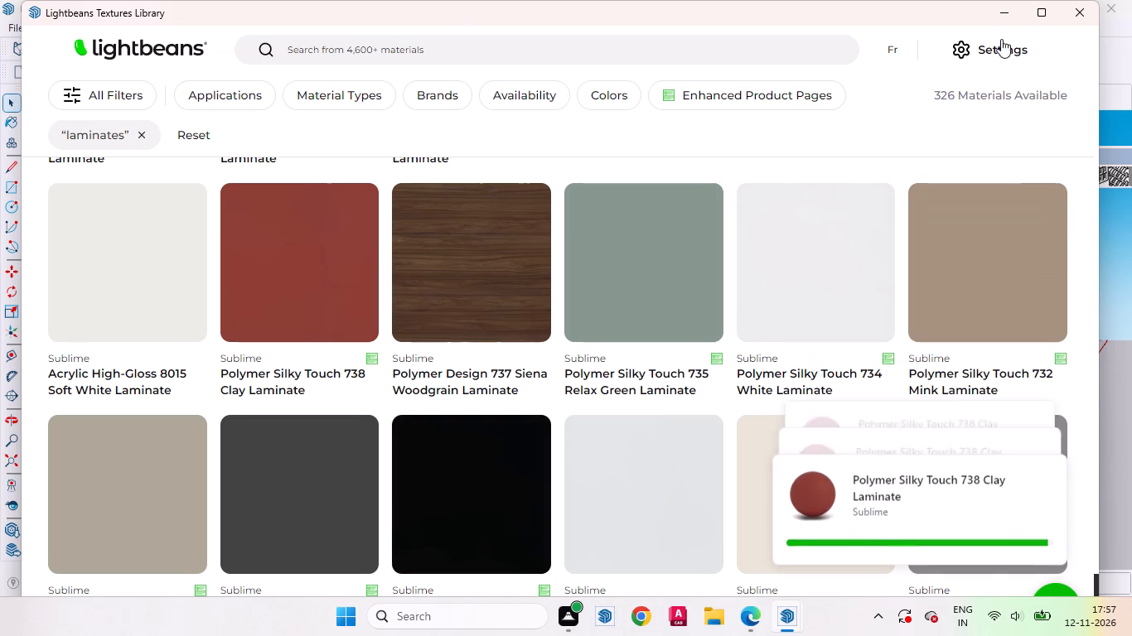
{"action": "left_click_drag", "start_coordinate": [931, 14], "coordinate": [908, 137]}
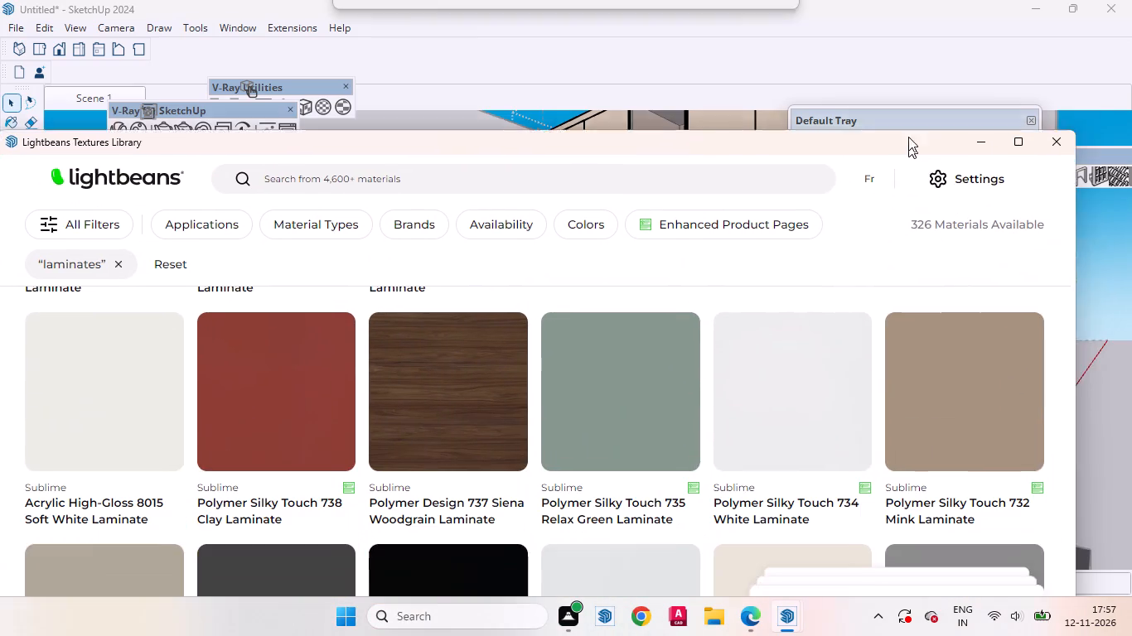
{"action": "left_click_drag", "start_coordinate": [908, 137], "coordinate": [919, 99]}
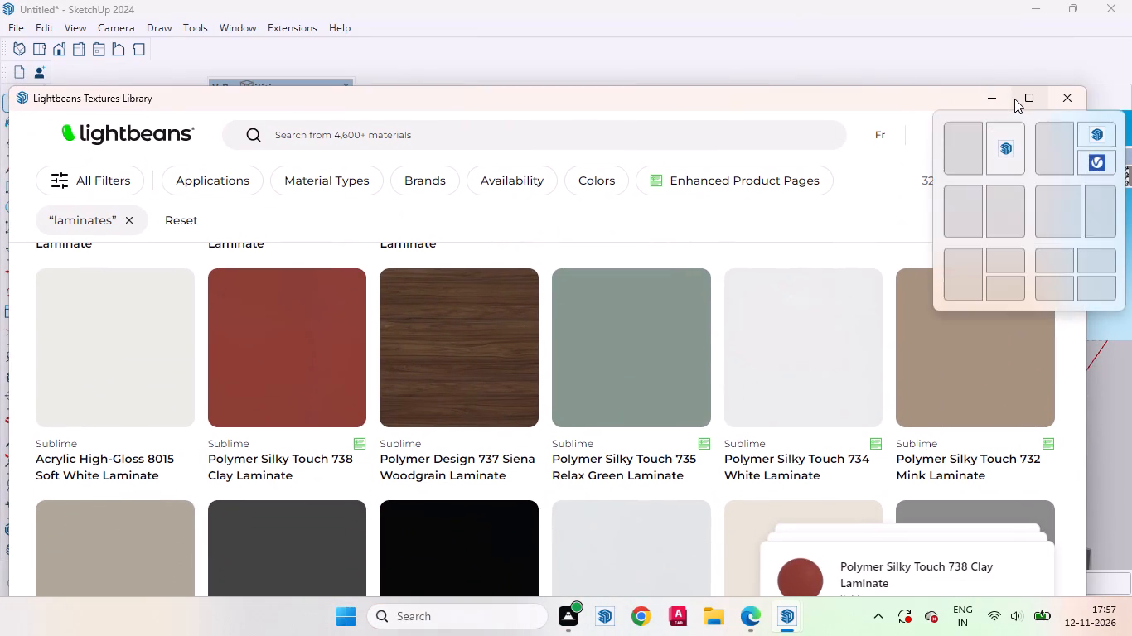
{"action": "left_click", "coordinate": [1014, 99]}
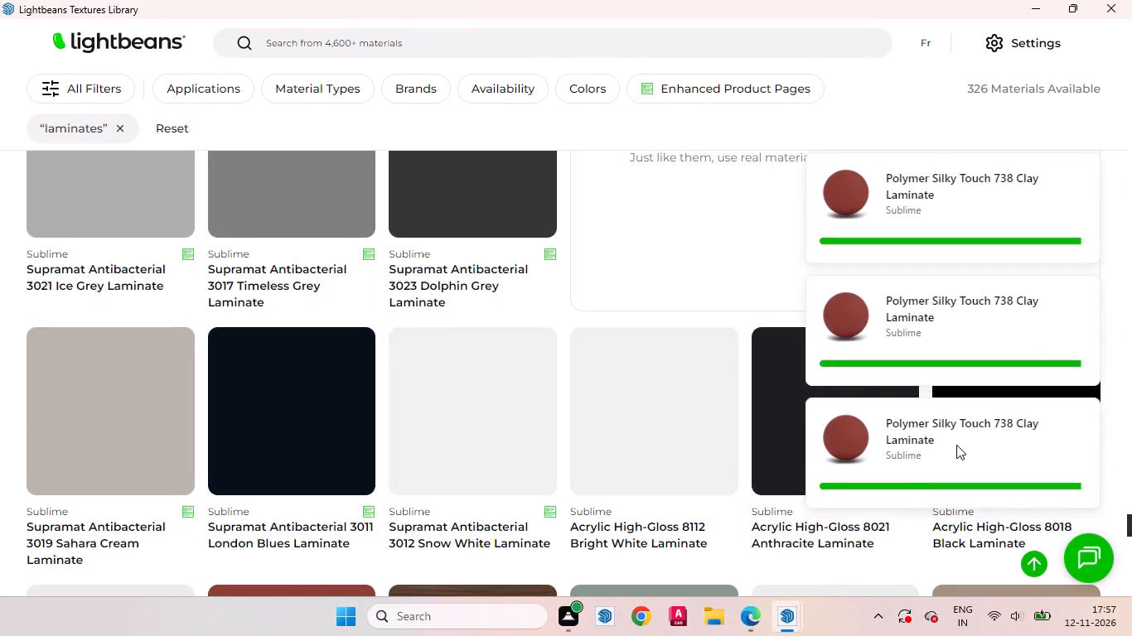
{"action": "scroll", "coordinate": [956, 445], "scroll_direction": "up", "scroll_amount": 1}
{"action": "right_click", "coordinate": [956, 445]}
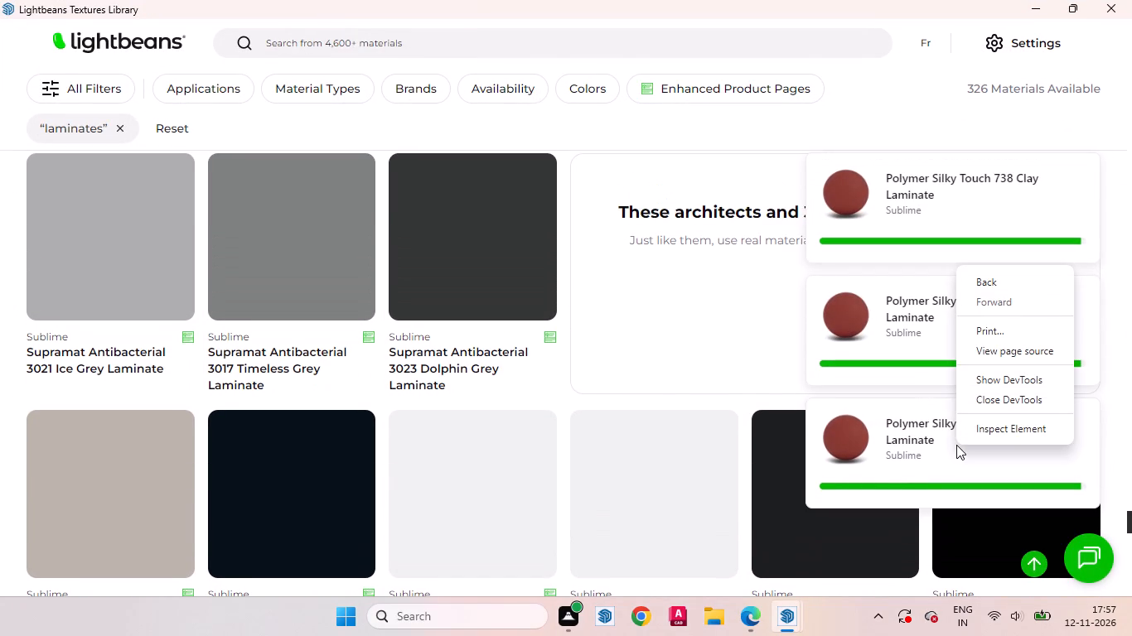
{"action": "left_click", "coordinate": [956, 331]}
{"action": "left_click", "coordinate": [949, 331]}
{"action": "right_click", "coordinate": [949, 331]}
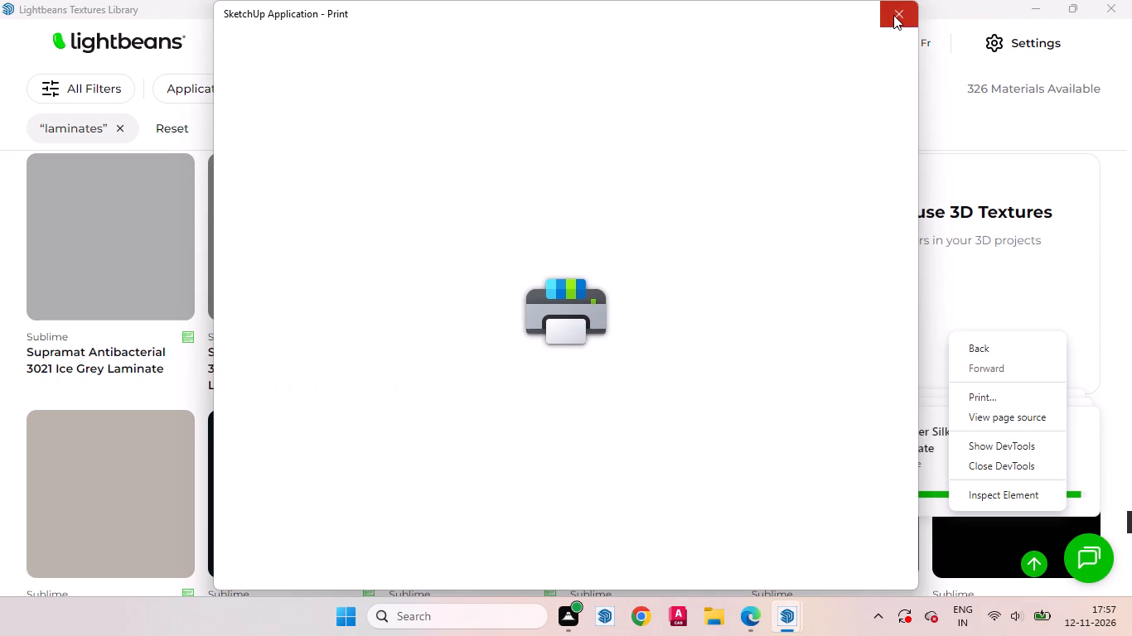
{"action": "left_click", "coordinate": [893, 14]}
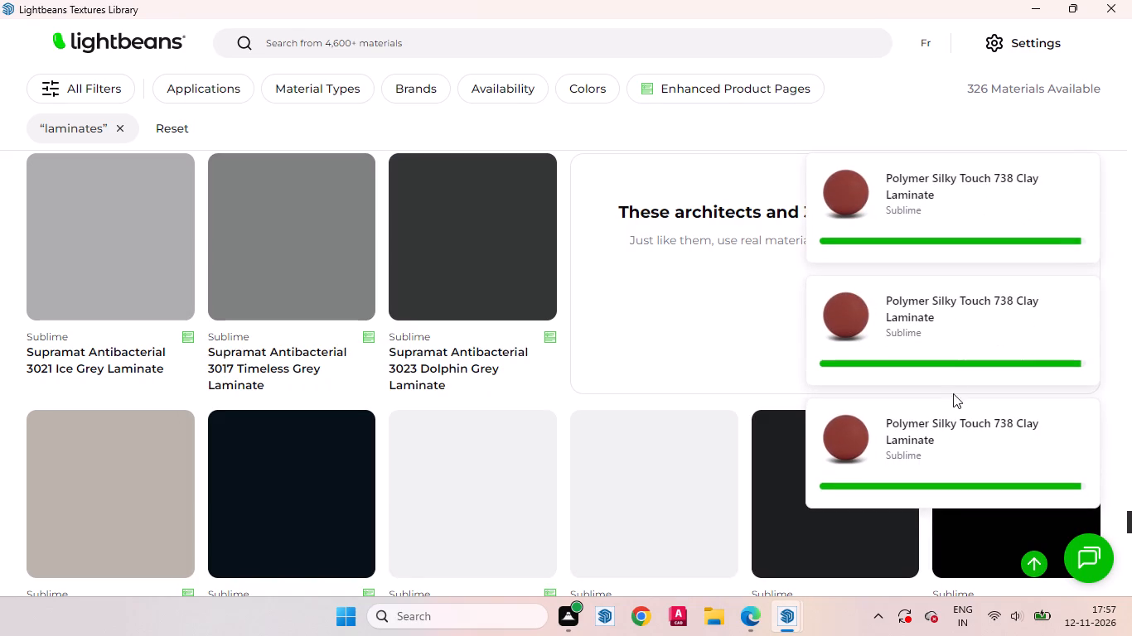
Close the Lightbeans textures library.
{"action": "left_click", "coordinate": [1100, 13]}
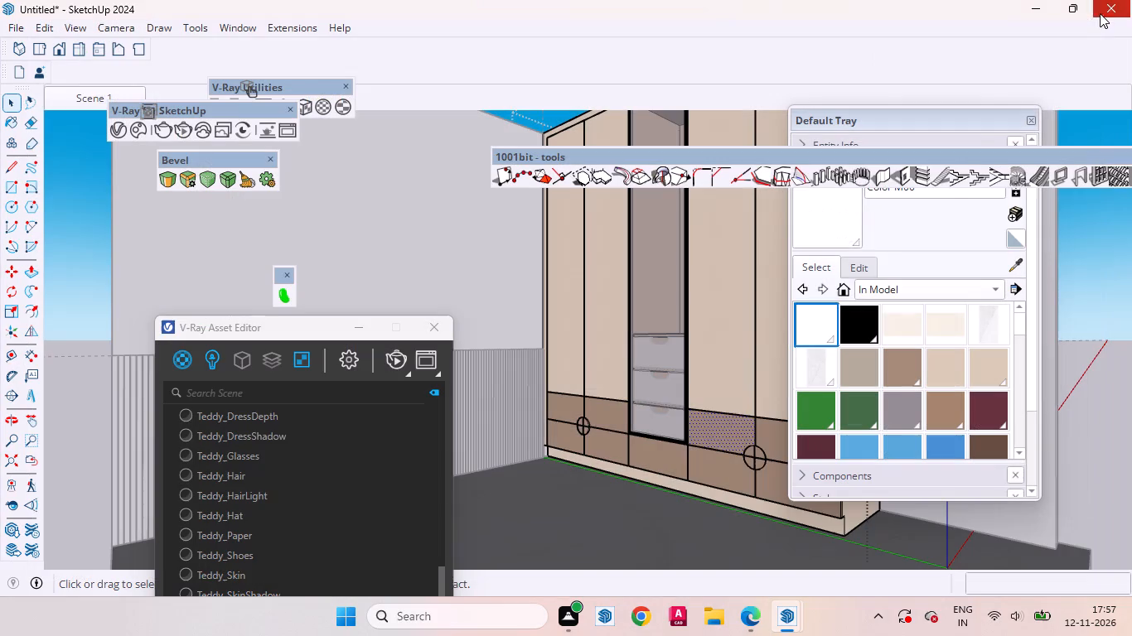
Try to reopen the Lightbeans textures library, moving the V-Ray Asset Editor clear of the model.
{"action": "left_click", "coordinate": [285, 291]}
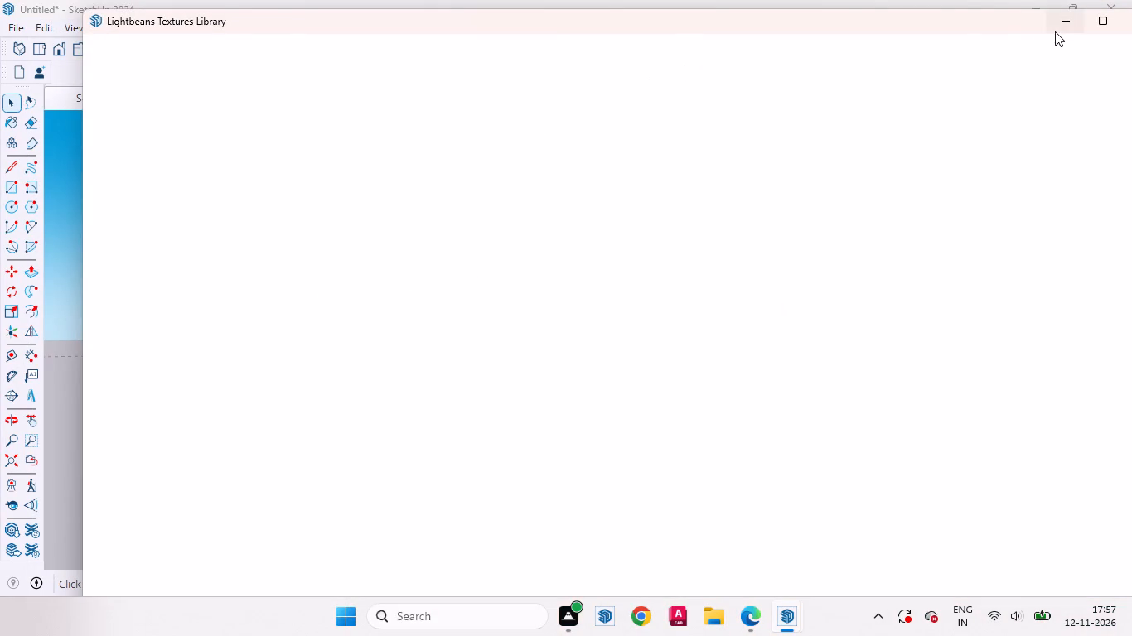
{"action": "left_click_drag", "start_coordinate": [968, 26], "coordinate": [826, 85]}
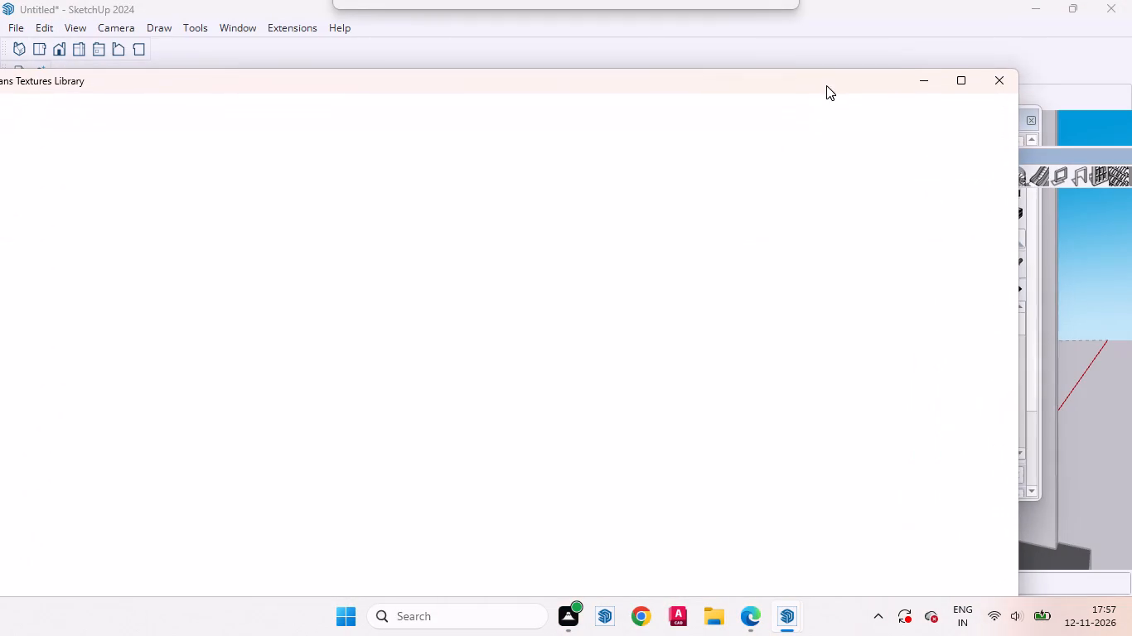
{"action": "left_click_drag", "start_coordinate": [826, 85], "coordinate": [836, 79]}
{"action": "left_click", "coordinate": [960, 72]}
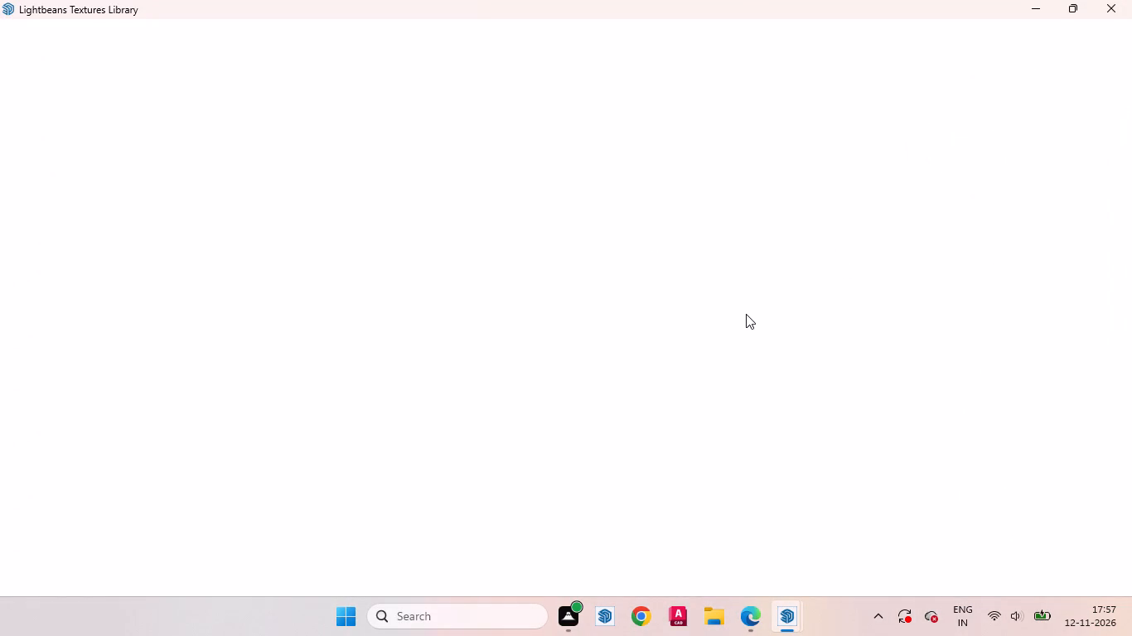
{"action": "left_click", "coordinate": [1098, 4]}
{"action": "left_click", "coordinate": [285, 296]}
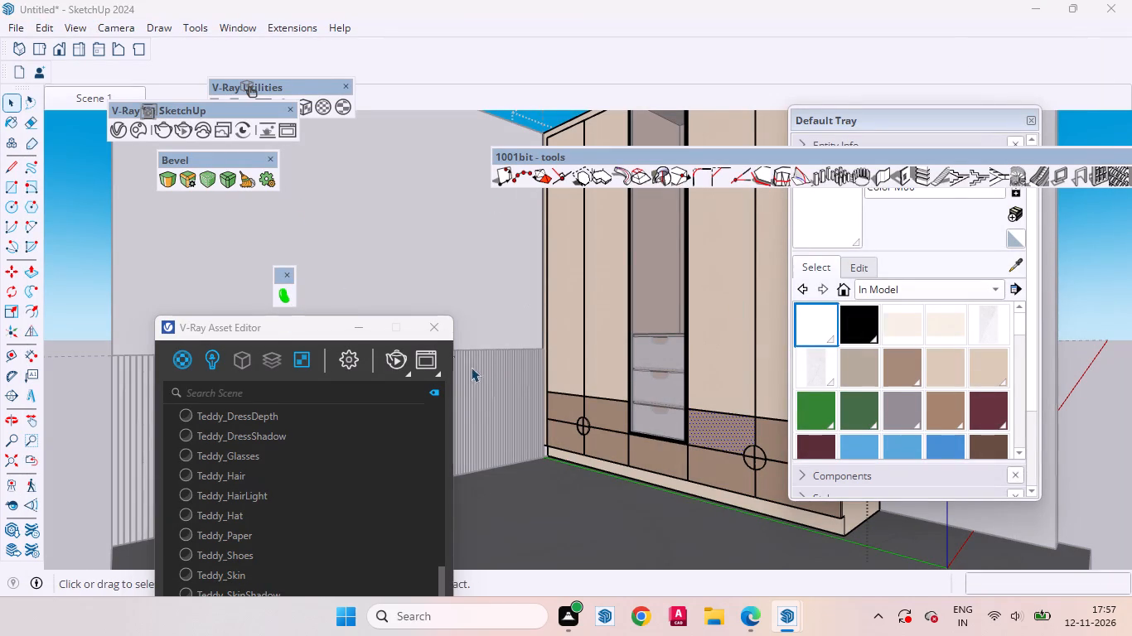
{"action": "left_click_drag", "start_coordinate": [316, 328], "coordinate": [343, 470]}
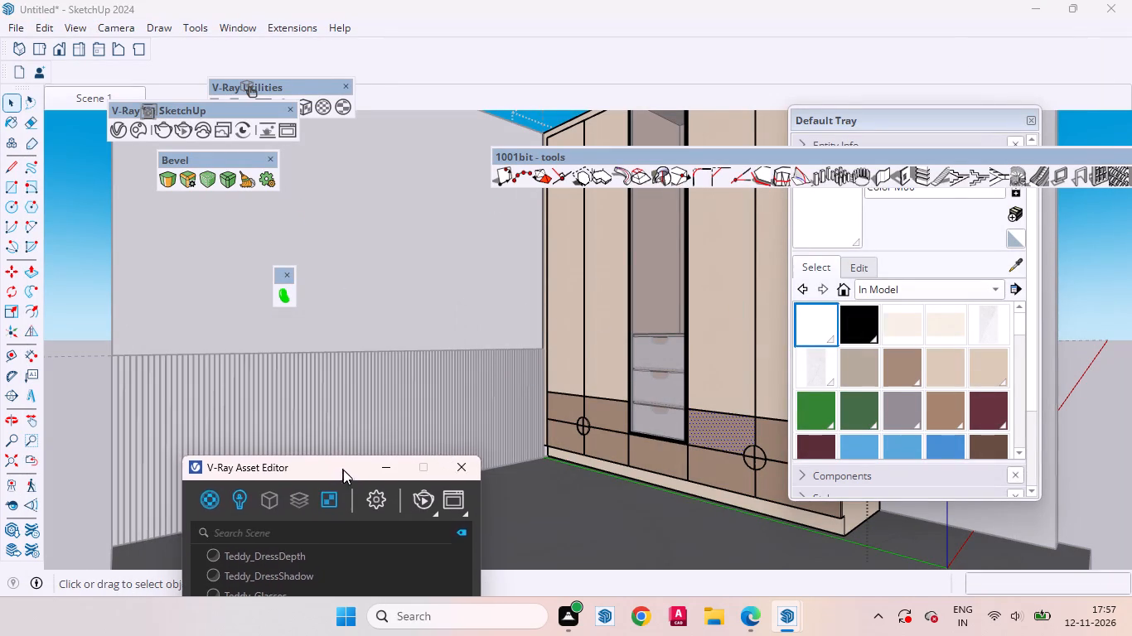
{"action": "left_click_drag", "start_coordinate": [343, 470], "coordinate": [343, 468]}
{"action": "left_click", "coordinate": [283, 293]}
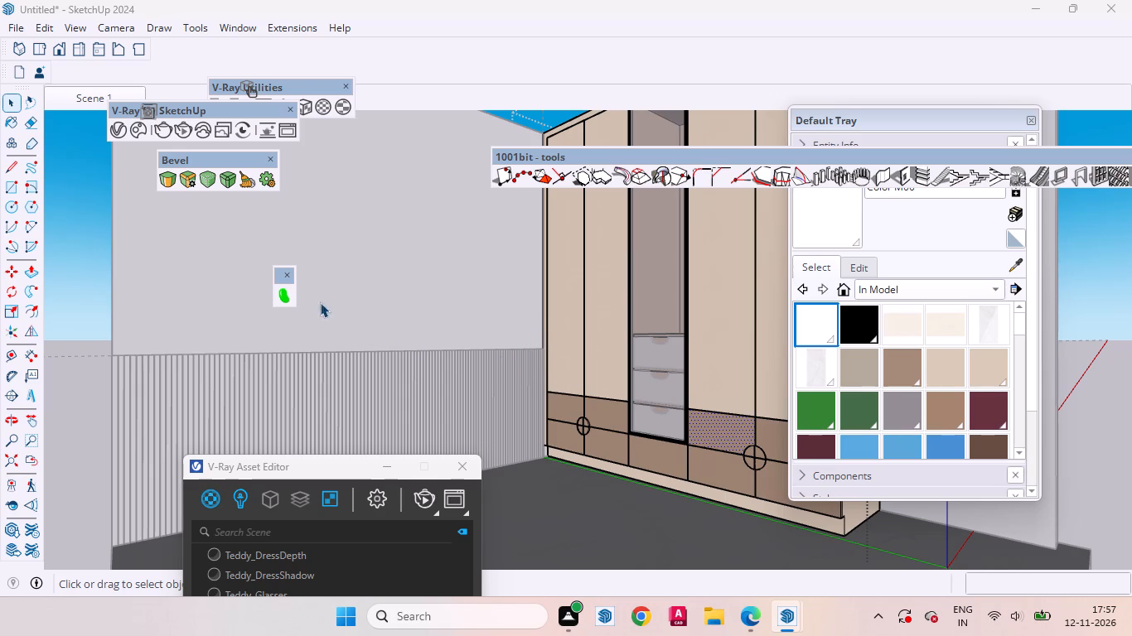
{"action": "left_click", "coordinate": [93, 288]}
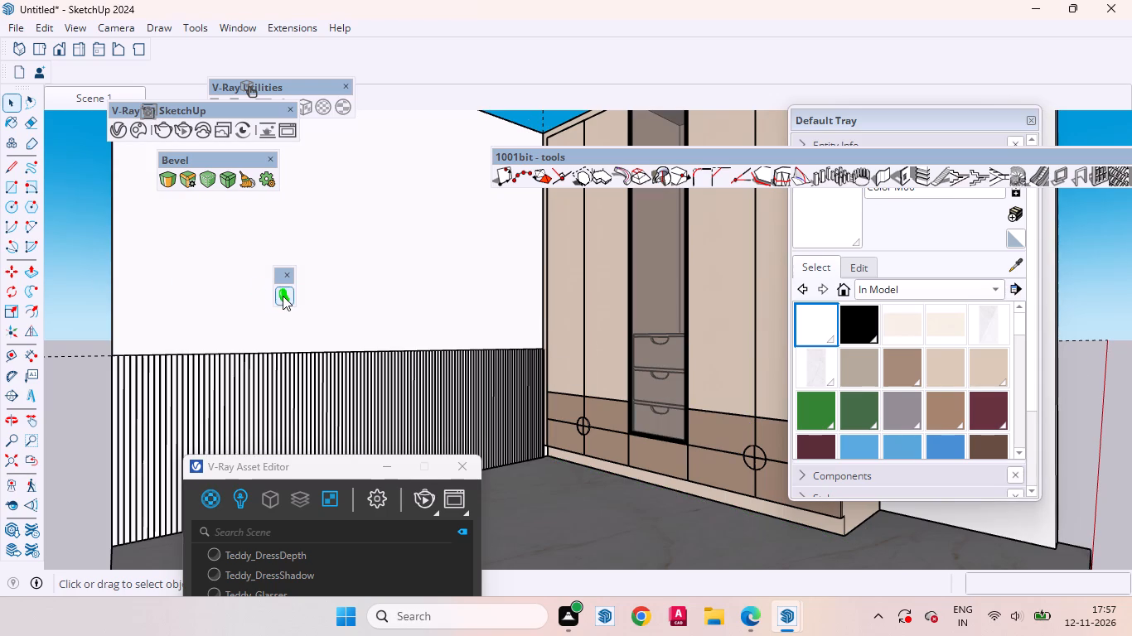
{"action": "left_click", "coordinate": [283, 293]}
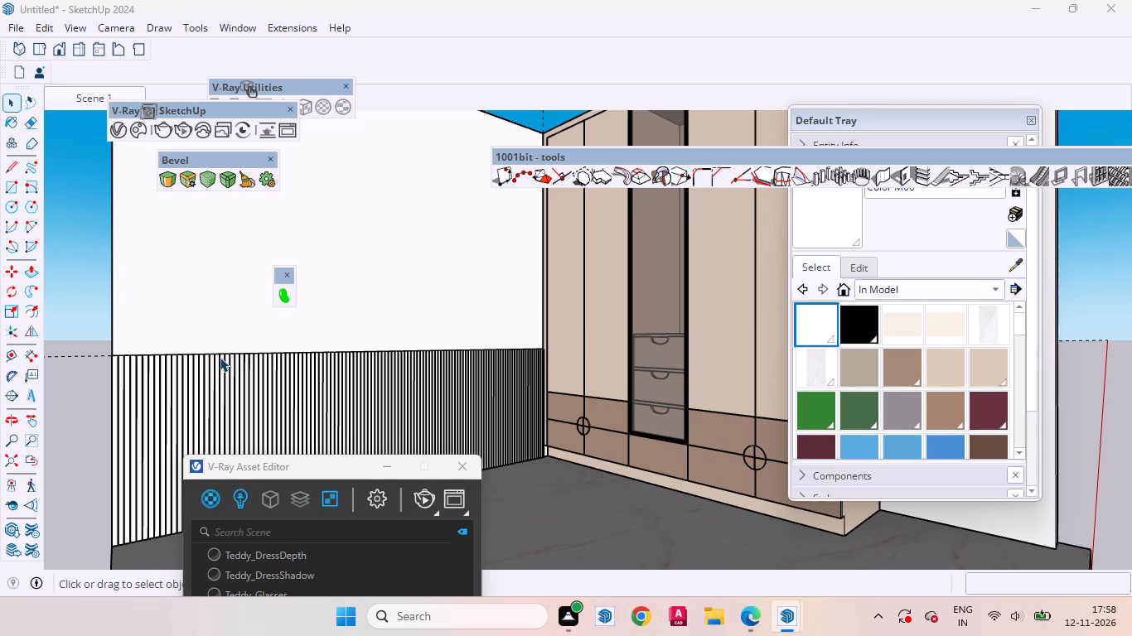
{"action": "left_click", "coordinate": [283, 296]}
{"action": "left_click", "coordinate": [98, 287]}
Open the side wall group beside the wardrobe and push its plain face above the fluted cladding 18 mm into the wall.
{"action": "scroll", "coordinate": [399, 378], "scroll_direction": "down", "scroll_amount": 6}
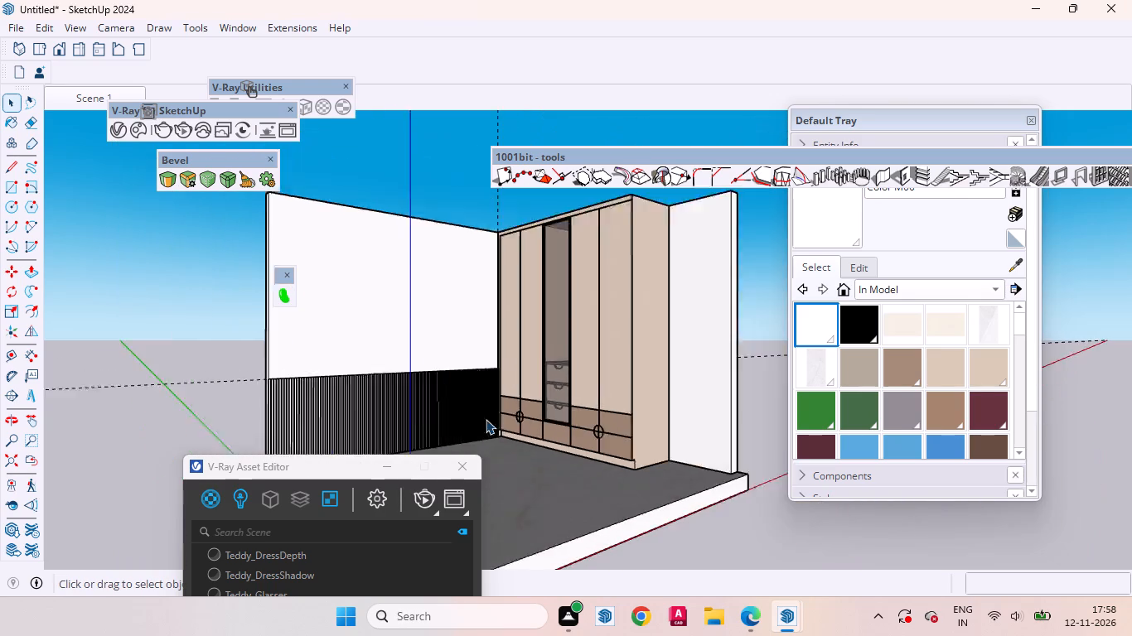
{"action": "scroll", "coordinate": [486, 419], "scroll_direction": "down", "scroll_amount": 1}
{"action": "scroll", "coordinate": [529, 392], "scroll_direction": "up", "scroll_amount": 7}
{"action": "middle_click_drag", "start_coordinate": [525, 396], "coordinate": [704, 489]}
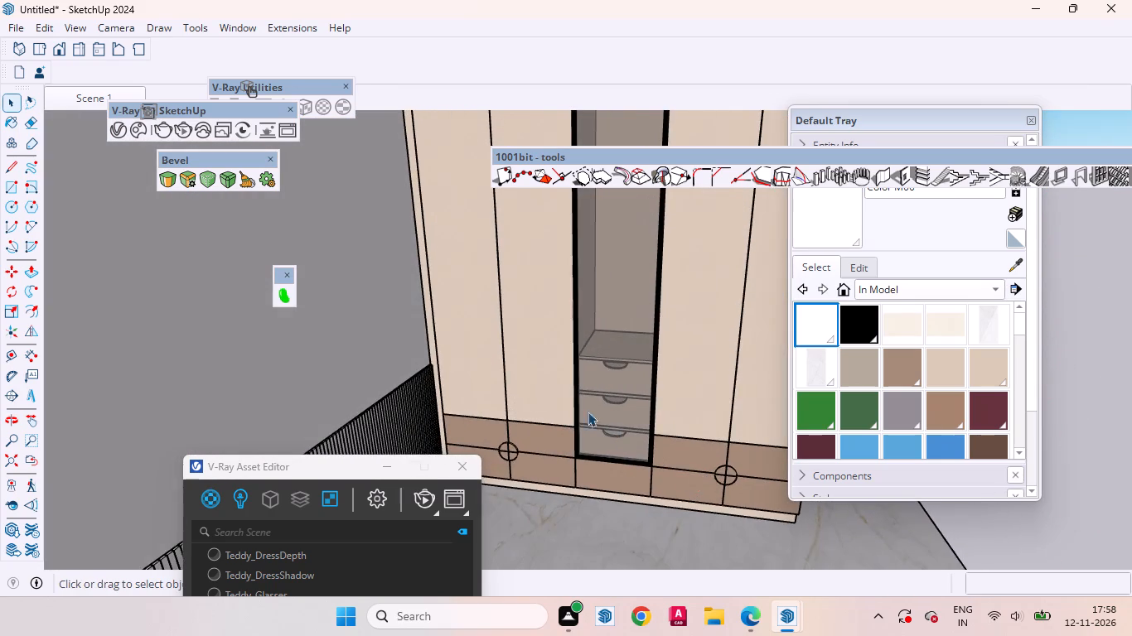
{"action": "scroll", "coordinate": [574, 407], "scroll_direction": "down", "scroll_amount": 7}
{"action": "middle_click_drag", "start_coordinate": [577, 410], "coordinate": [433, 422]}
{"action": "left_click", "coordinate": [402, 363]}
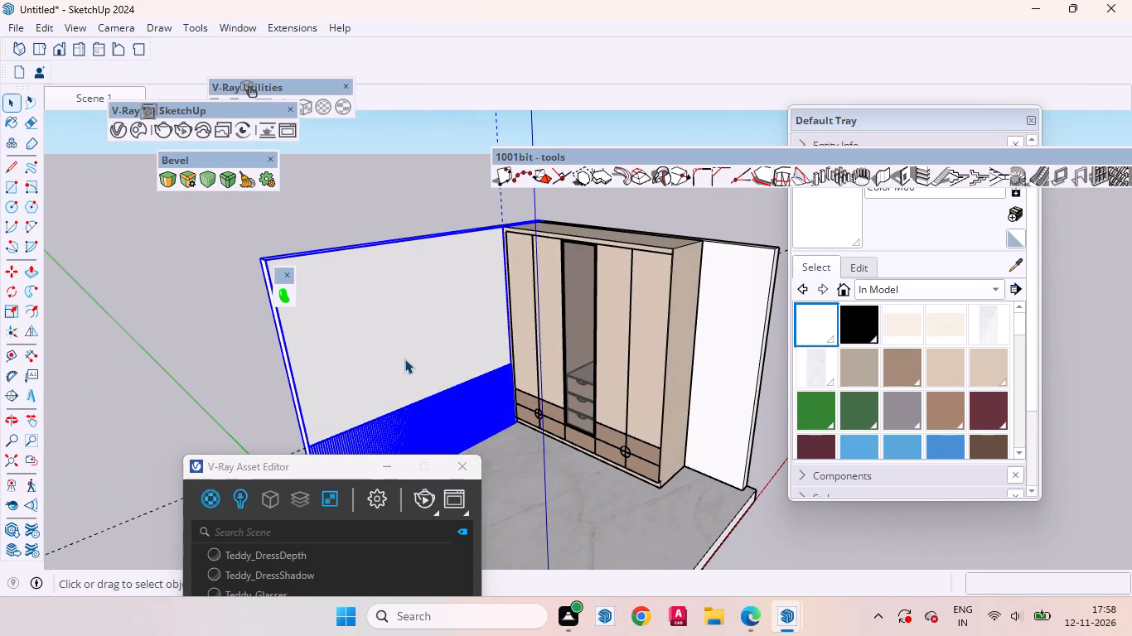
{"action": "double_click", "coordinate": [390, 349]}
{"action": "left_click", "coordinate": [389, 340]}
{"action": "scroll", "coordinate": [445, 254], "scroll_direction": "down", "scroll_amount": 4}
{"action": "scroll", "coordinate": [431, 344], "scroll_direction": "up", "scroll_amount": 3}
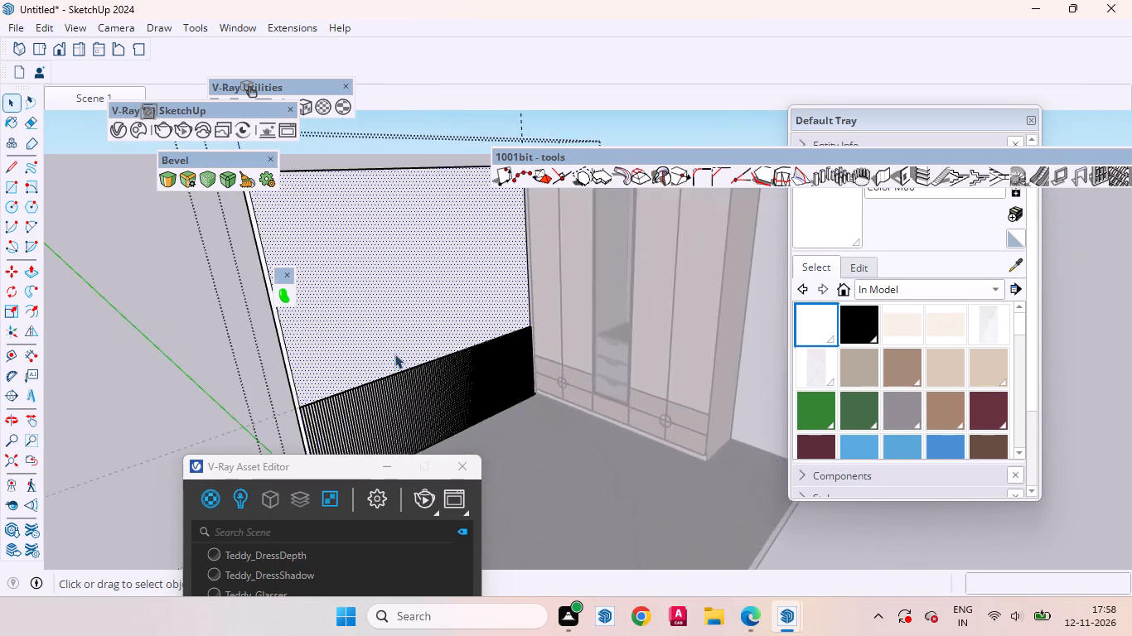
{"action": "scroll", "coordinate": [394, 354], "scroll_direction": "up", "scroll_amount": 7}
{"action": "scroll", "coordinate": [494, 278], "scroll_direction": "down", "scroll_amount": 4}
{"action": "scroll", "coordinate": [389, 350], "scroll_direction": "up", "scroll_amount": 17}
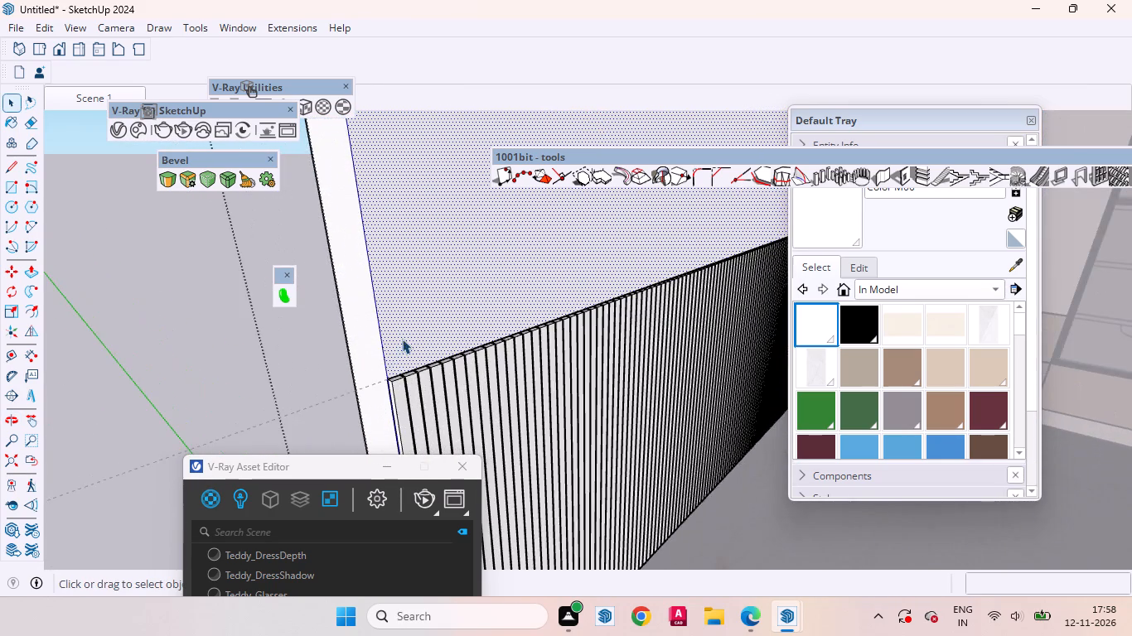
{"action": "middle_click_drag", "start_coordinate": [401, 339], "coordinate": [481, 330]}
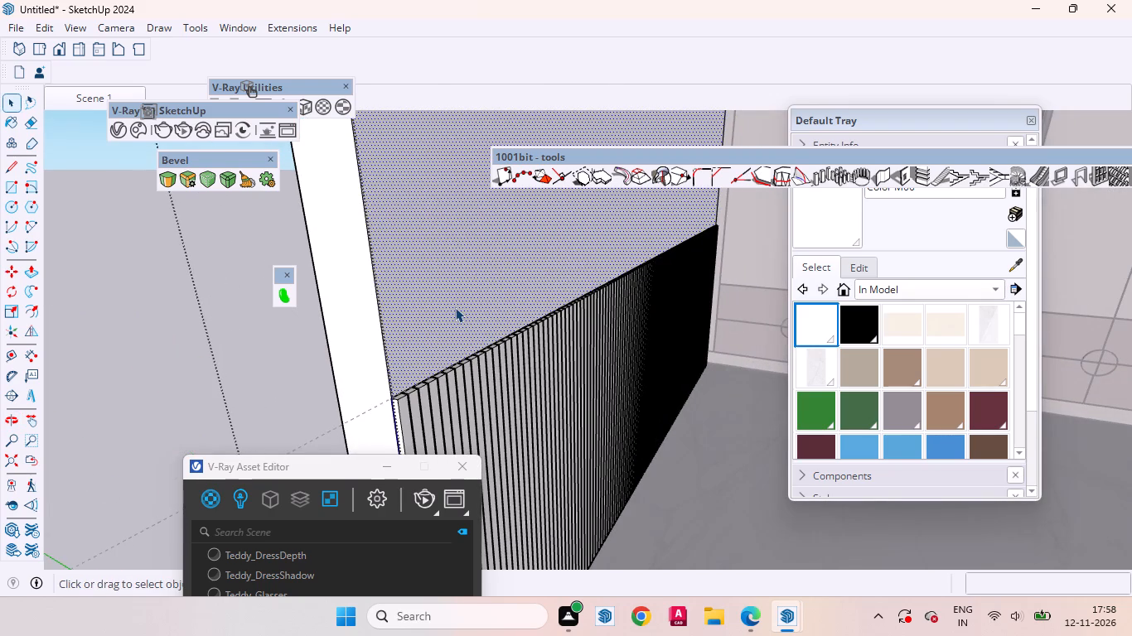
{"action": "key", "text": "p"}
{"action": "left_click", "coordinate": [447, 297]}
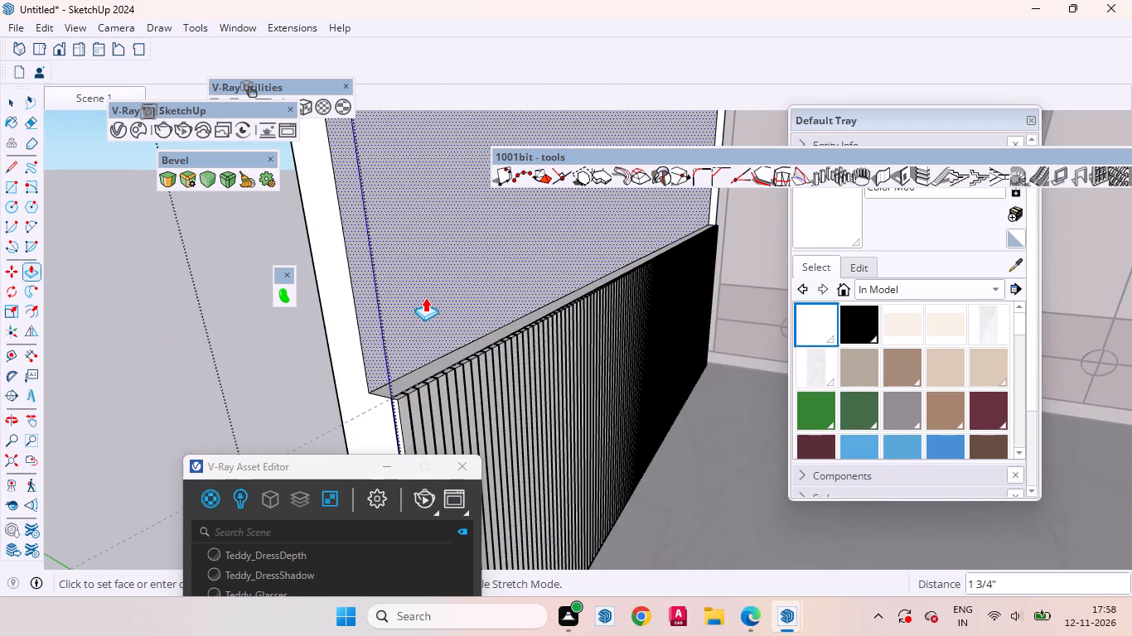
{"action": "type", "text": "18"}
{"action": "type", "text": "mm"}
{"action": "key", "text": "Return"}
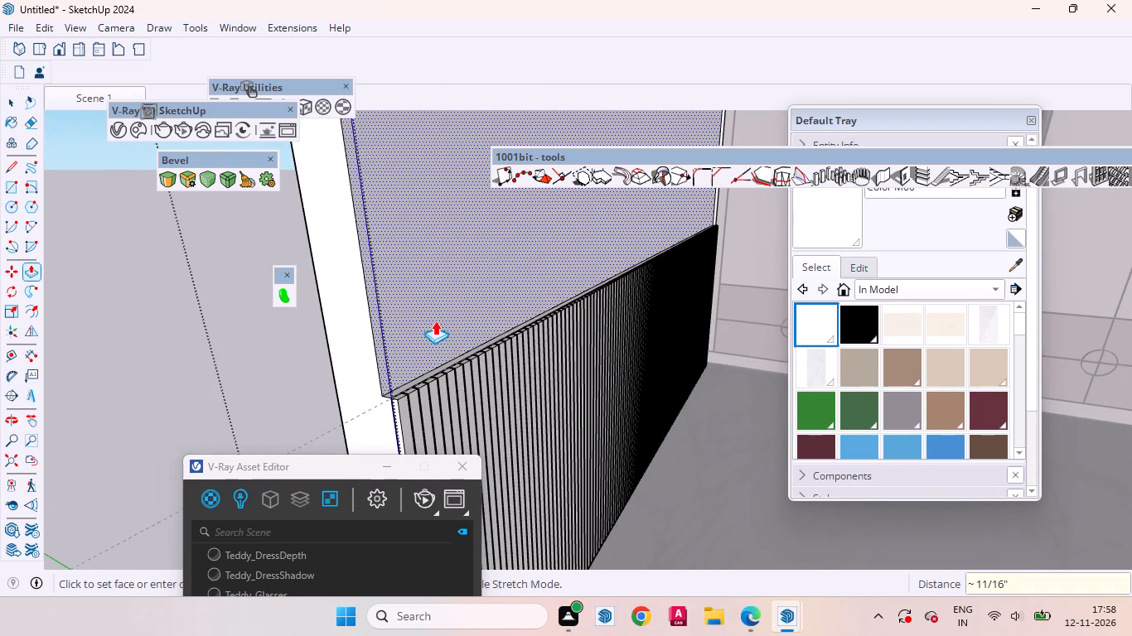
{"action": "key", "text": "space"}
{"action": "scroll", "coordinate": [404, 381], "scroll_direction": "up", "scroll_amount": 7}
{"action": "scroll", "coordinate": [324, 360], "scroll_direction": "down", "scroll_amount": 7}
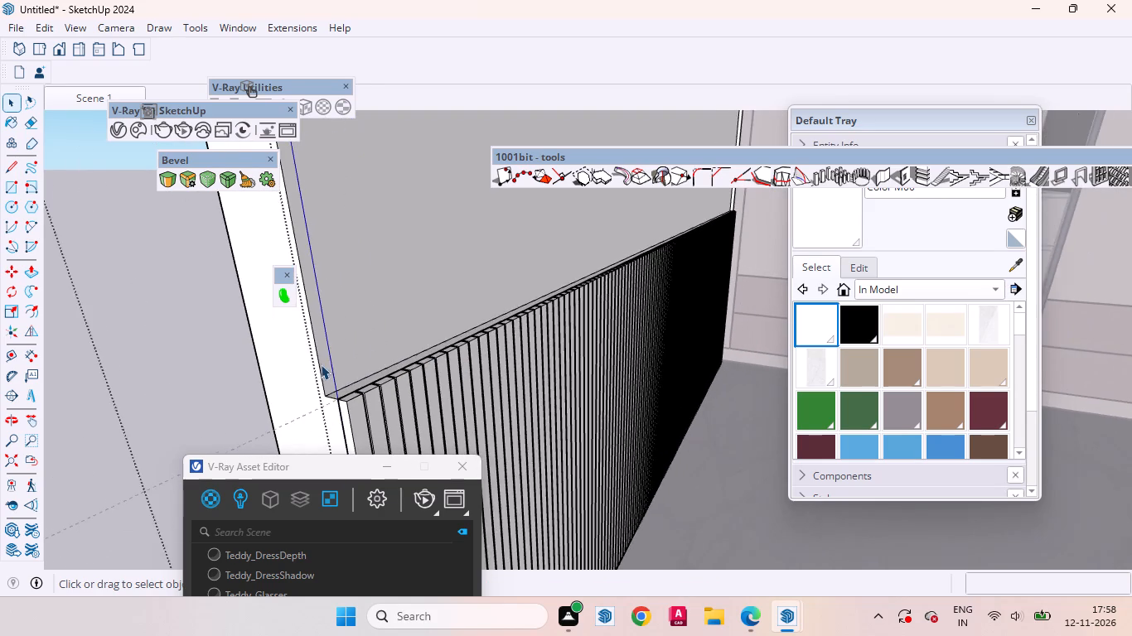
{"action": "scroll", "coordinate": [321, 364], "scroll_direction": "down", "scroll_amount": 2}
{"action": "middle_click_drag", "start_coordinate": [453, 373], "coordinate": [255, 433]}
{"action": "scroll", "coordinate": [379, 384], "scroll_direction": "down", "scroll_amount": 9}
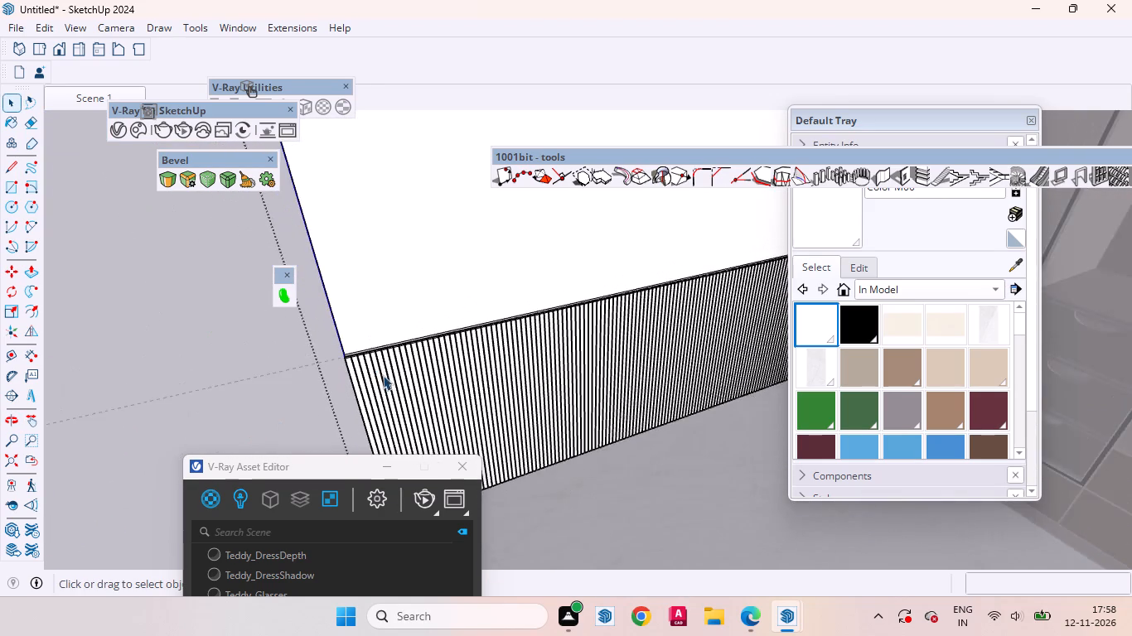
Open the side wall group and Push/Pull its recessed plain face above the fluted cladding by 6 mm.
{"action": "scroll", "coordinate": [383, 375], "scroll_direction": "down", "scroll_amount": 12}
{"action": "left_click", "coordinate": [311, 379]}
{"action": "scroll", "coordinate": [404, 356], "scroll_direction": "up", "scroll_amount": 6}
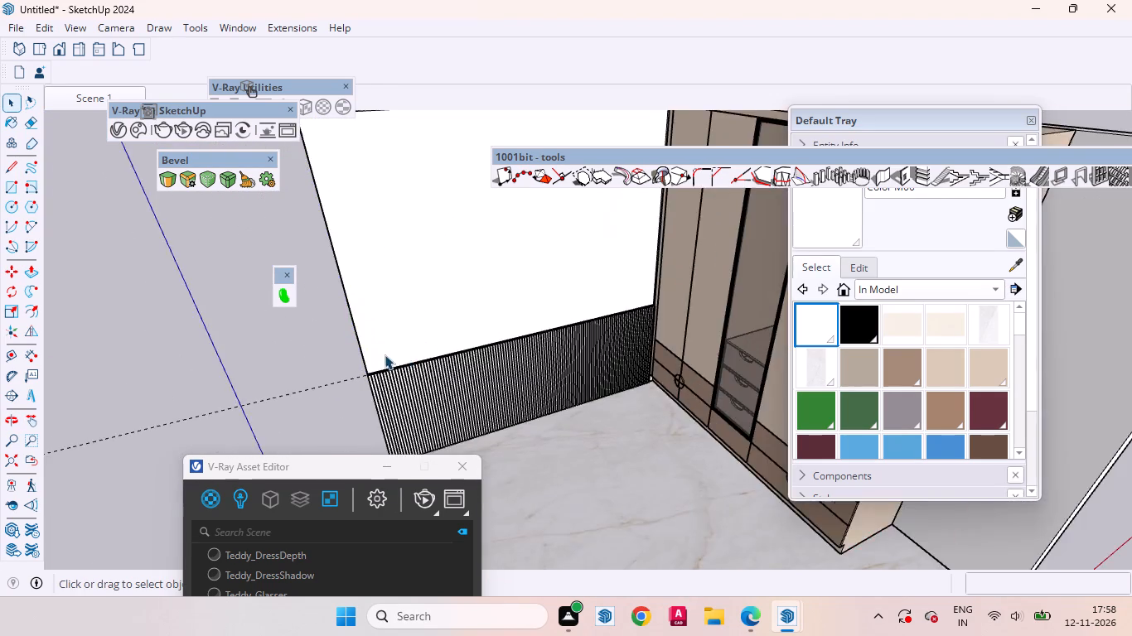
{"action": "scroll", "coordinate": [385, 354], "scroll_direction": "up", "scroll_amount": 11}
{"action": "middle_click_drag", "start_coordinate": [370, 378], "coordinate": [585, 327]}
{"action": "scroll", "coordinate": [586, 318], "scroll_direction": "up", "scroll_amount": 1}
{"action": "scroll", "coordinate": [543, 306], "scroll_direction": "down", "scroll_amount": 7}
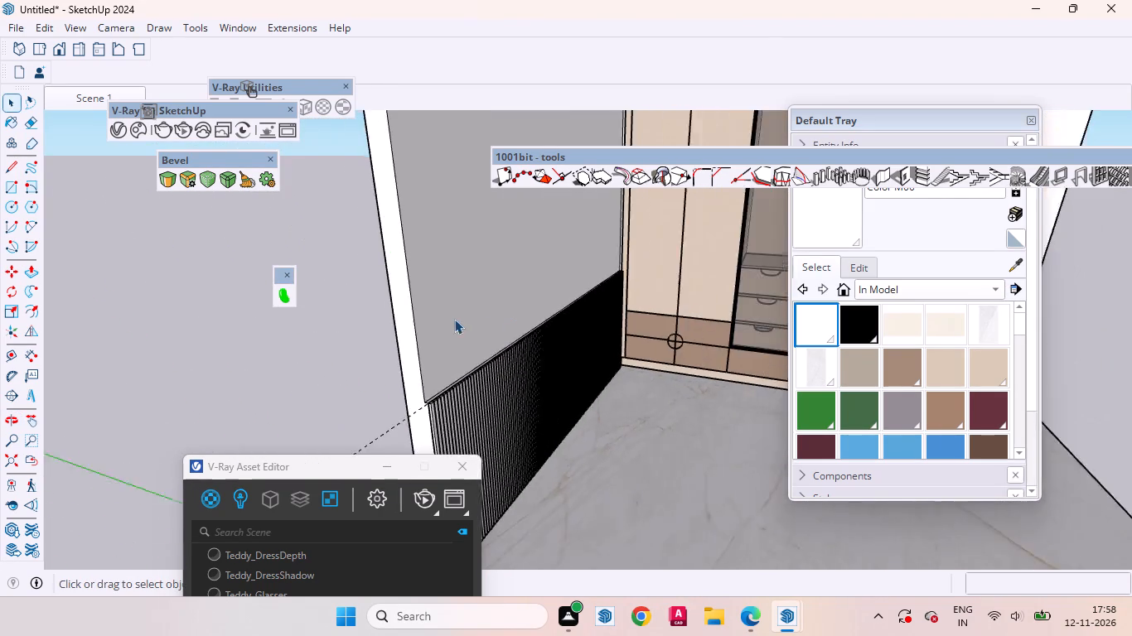
{"action": "scroll", "coordinate": [454, 319], "scroll_direction": "down", "scroll_amount": 5}
{"action": "scroll", "coordinate": [443, 364], "scroll_direction": "up", "scroll_amount": 17}
{"action": "middle_click_drag", "start_coordinate": [457, 393], "coordinate": [512, 396]}
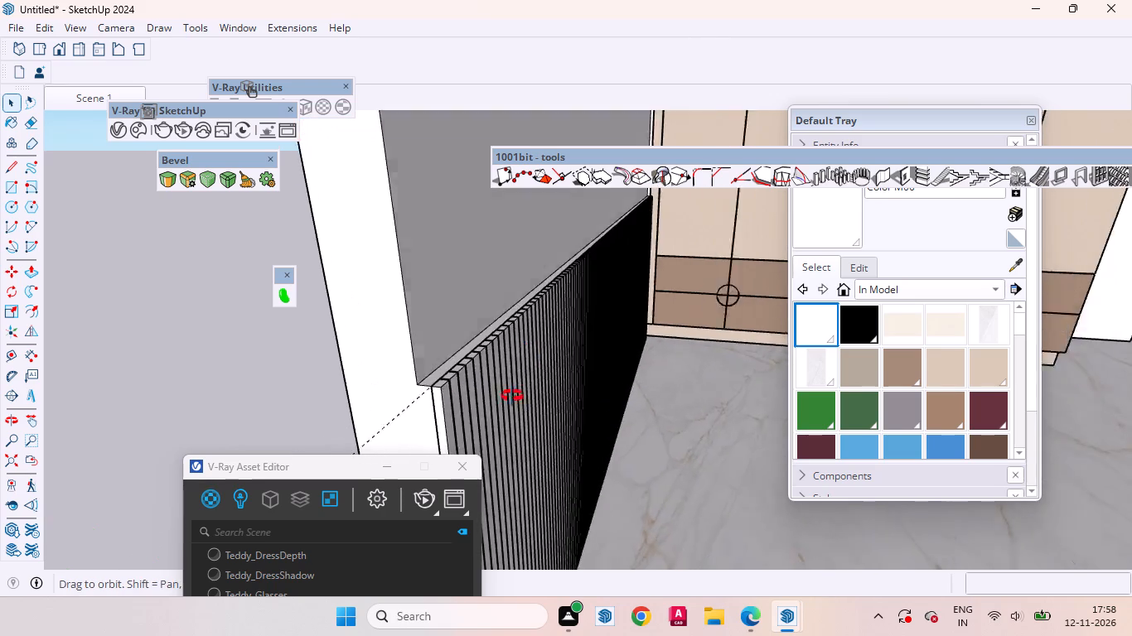
{"action": "middle_click_drag", "start_coordinate": [512, 396], "coordinate": [515, 381]}
{"action": "scroll", "coordinate": [488, 332], "scroll_direction": "up", "scroll_amount": 3}
{"action": "left_click", "coordinate": [396, 298]}
{"action": "double_click", "coordinate": [396, 298]}
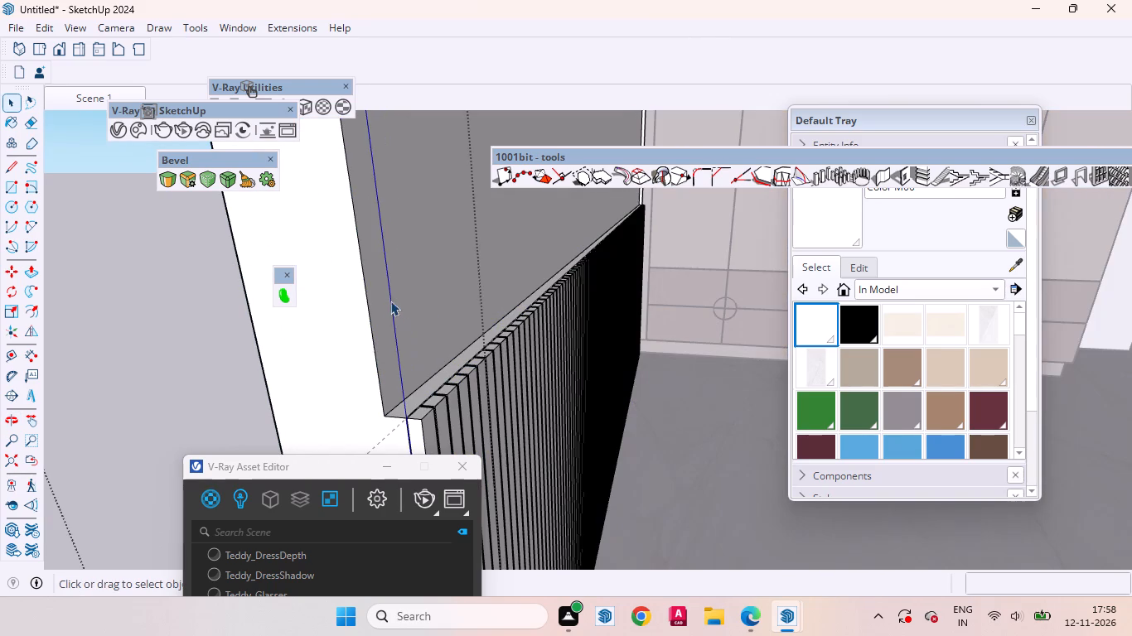
{"action": "left_click", "coordinate": [390, 306]}
{"action": "key", "text": "p"}
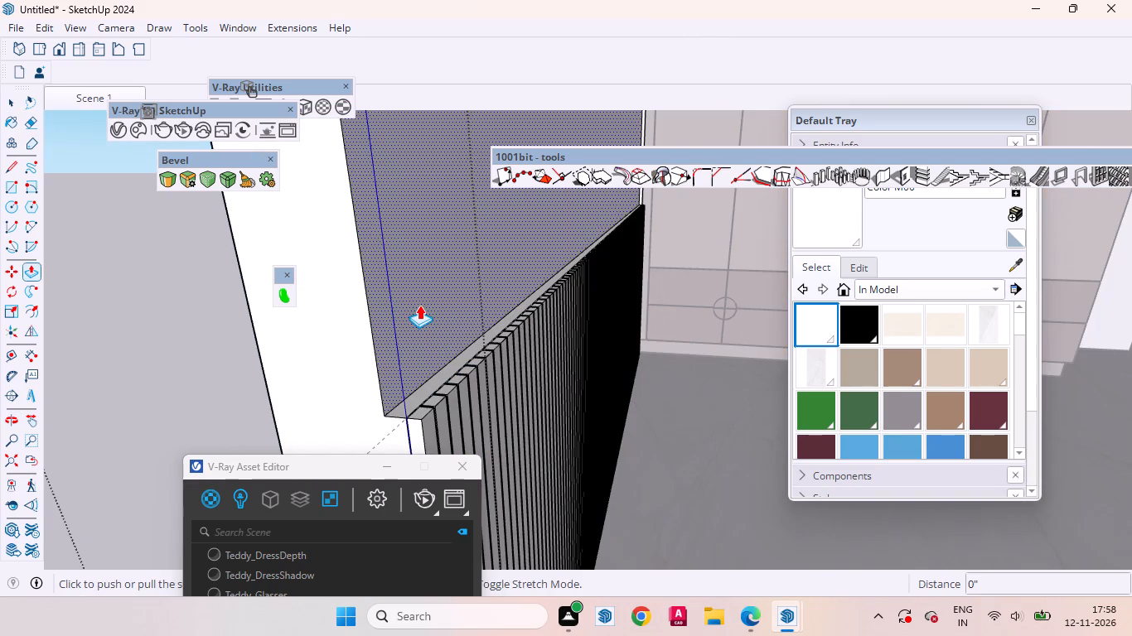
{"action": "left_click", "coordinate": [419, 305]}
{"action": "type", "text": "6mm"}
{"action": "key", "text": "Return"}
{"action": "key", "text": "space"}
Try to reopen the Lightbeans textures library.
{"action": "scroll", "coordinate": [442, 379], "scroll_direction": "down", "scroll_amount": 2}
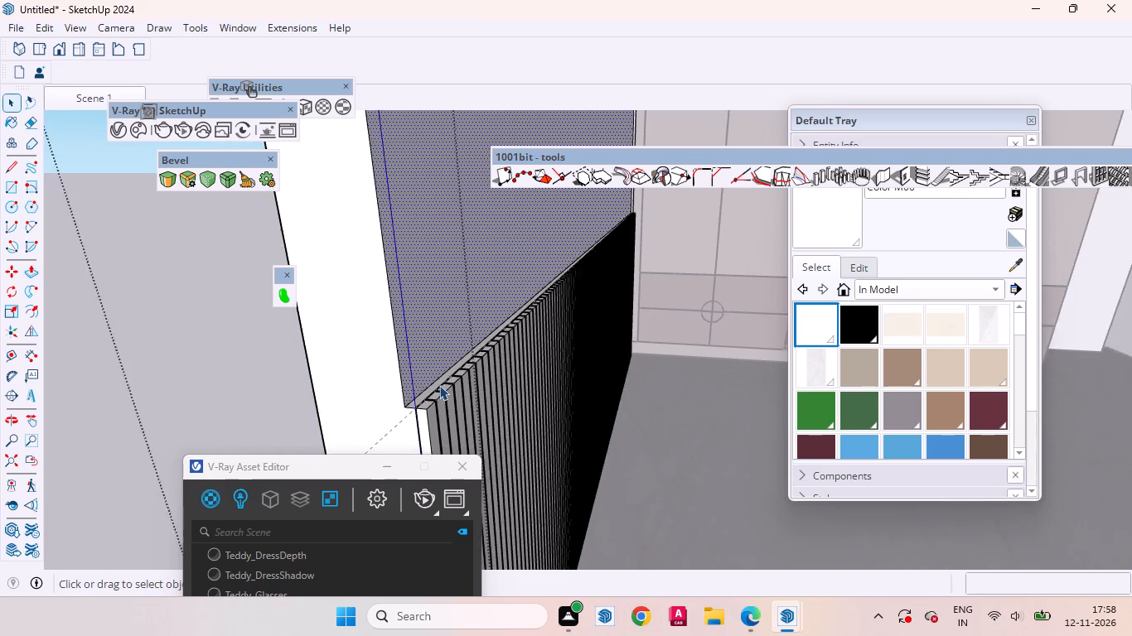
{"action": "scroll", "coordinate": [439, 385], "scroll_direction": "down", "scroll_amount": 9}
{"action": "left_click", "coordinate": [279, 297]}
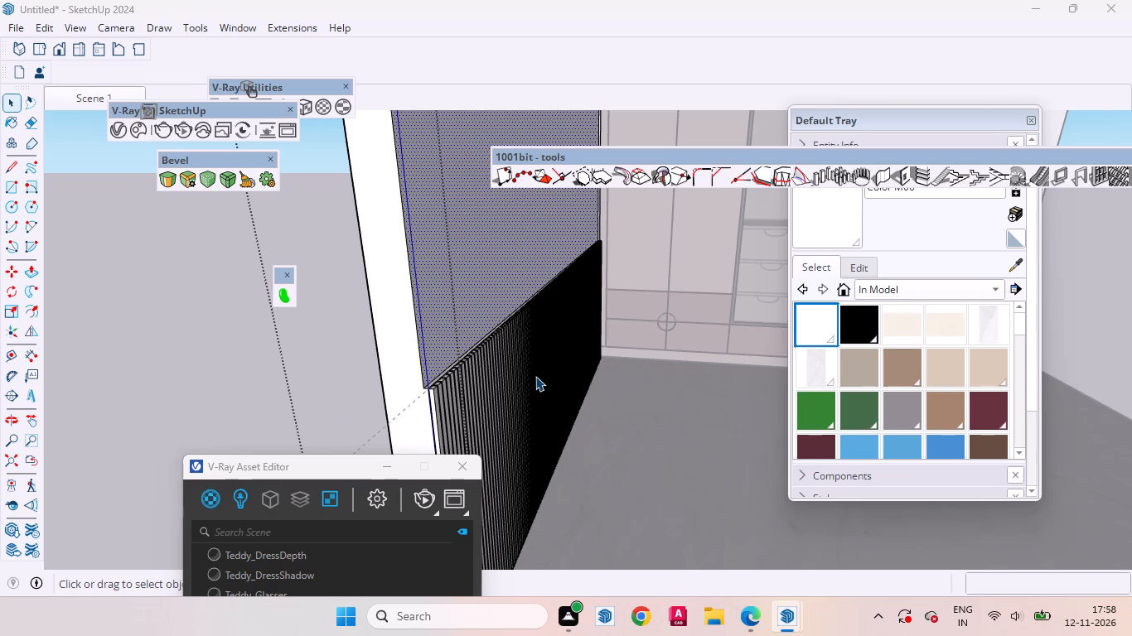
Show the V-Ray Lights tools.
{"action": "right_click", "coordinate": [517, 28]}
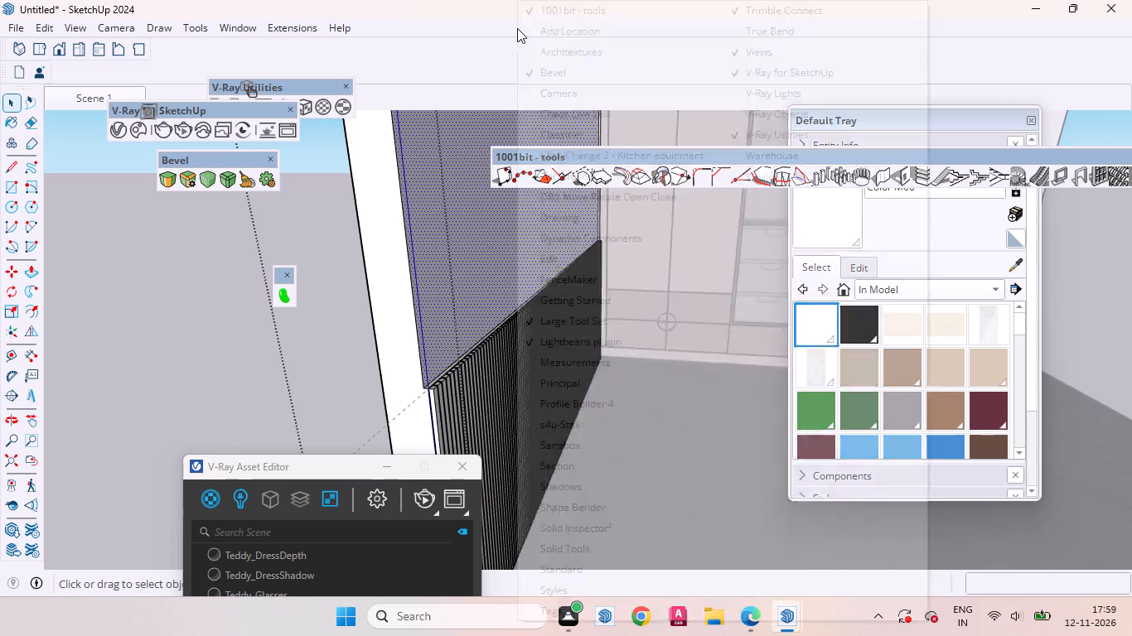
{"action": "left_click", "coordinate": [772, 94]}
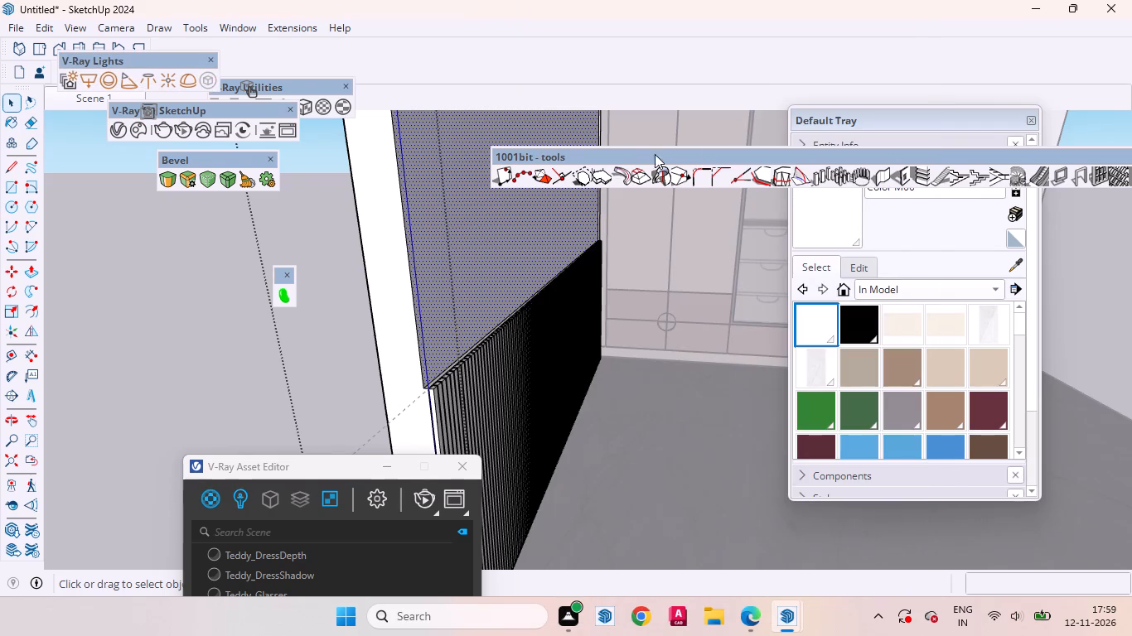
{"action": "left_click", "coordinate": [91, 79]}
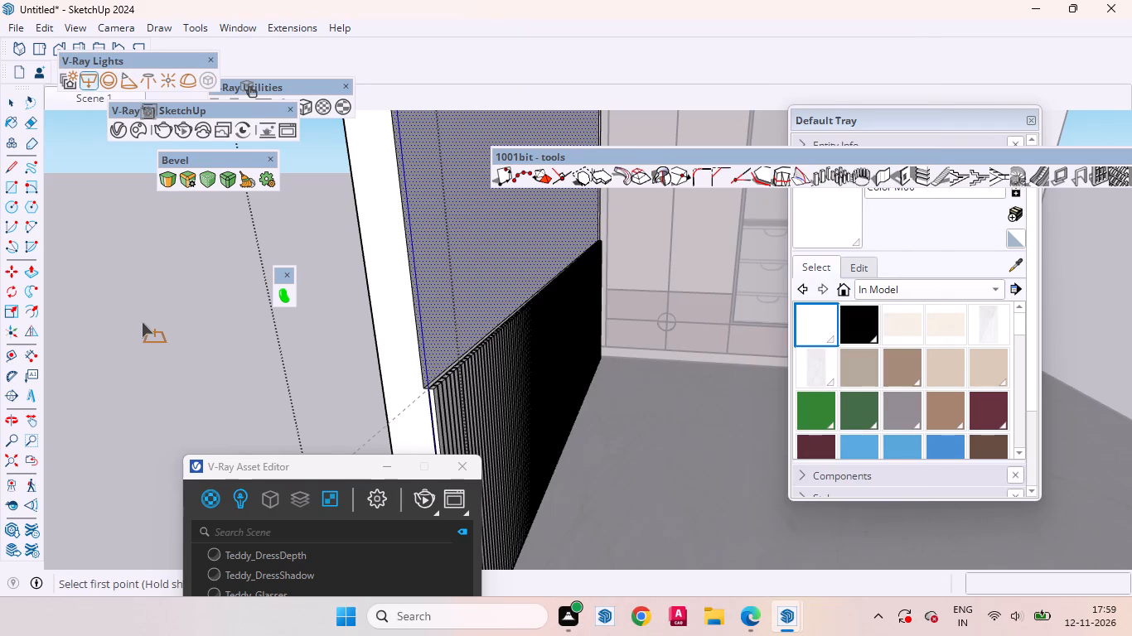
{"action": "key", "text": "space"}
Draw an arc on the plain wall face from its free vertical edge's midpoint, about 1' 3" across with a bulge of about 4 3/8".
{"action": "scroll", "coordinate": [167, 350], "scroll_direction": "down", "scroll_amount": 8}
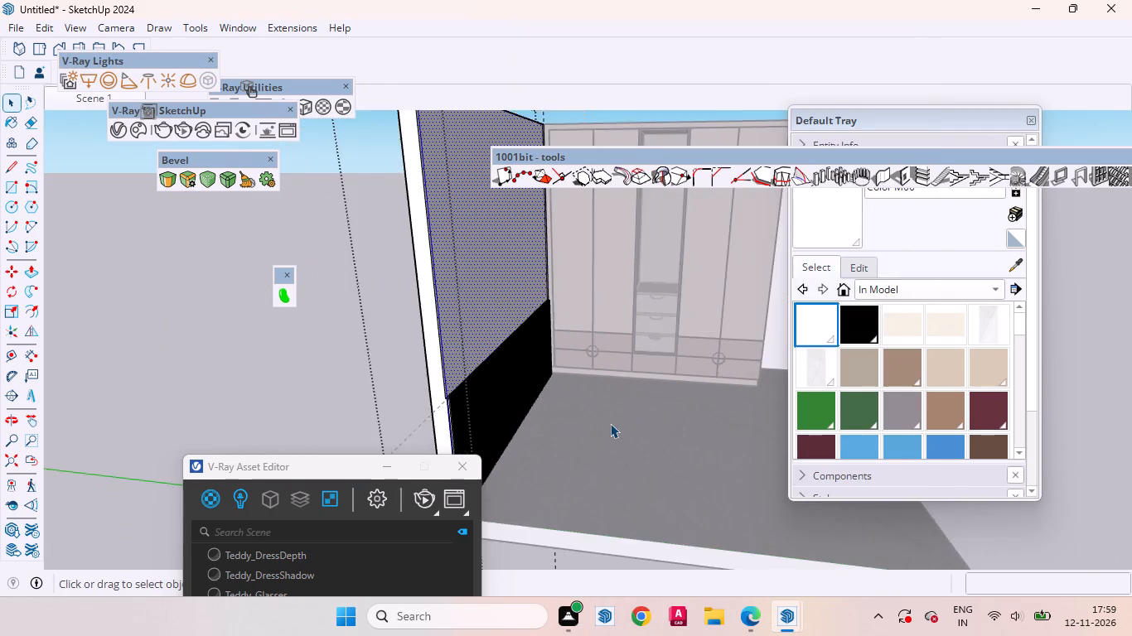
{"action": "scroll", "coordinate": [610, 423], "scroll_direction": "down", "scroll_amount": 8}
{"action": "left_click", "coordinate": [655, 408]}
{"action": "middle_click_drag", "start_coordinate": [593, 414], "coordinate": [227, 332]}
{"action": "scroll", "coordinate": [476, 296], "scroll_direction": "up", "scroll_amount": 2}
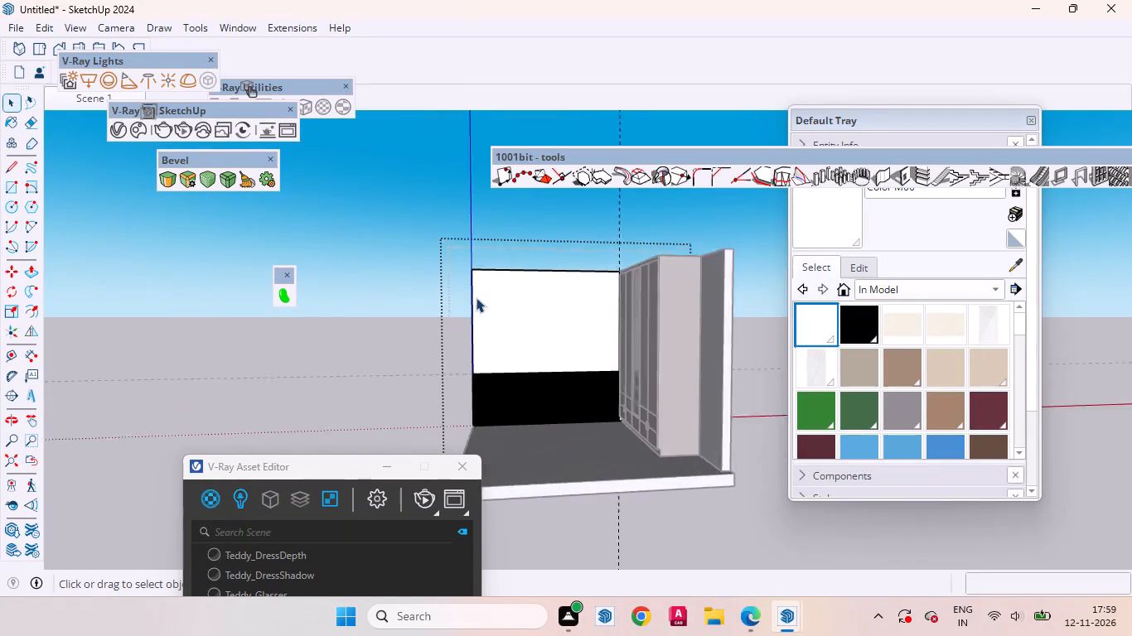
{"action": "scroll", "coordinate": [476, 297], "scroll_direction": "up", "scroll_amount": 2}
{"action": "left_click", "coordinate": [541, 340]}
{"action": "scroll", "coordinate": [570, 363], "scroll_direction": "up", "scroll_amount": 3}
{"action": "scroll", "coordinate": [564, 383], "scroll_direction": "down", "scroll_amount": 3}
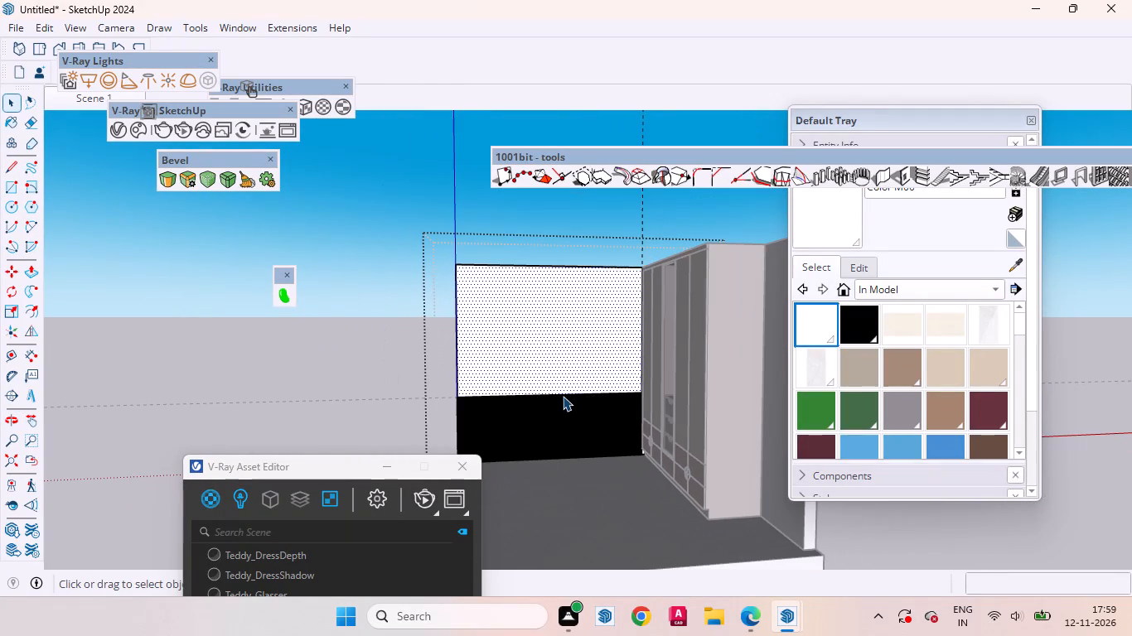
{"action": "key", "text": "a"}
{"action": "scroll", "coordinate": [485, 357], "scroll_direction": "up", "scroll_amount": 7}
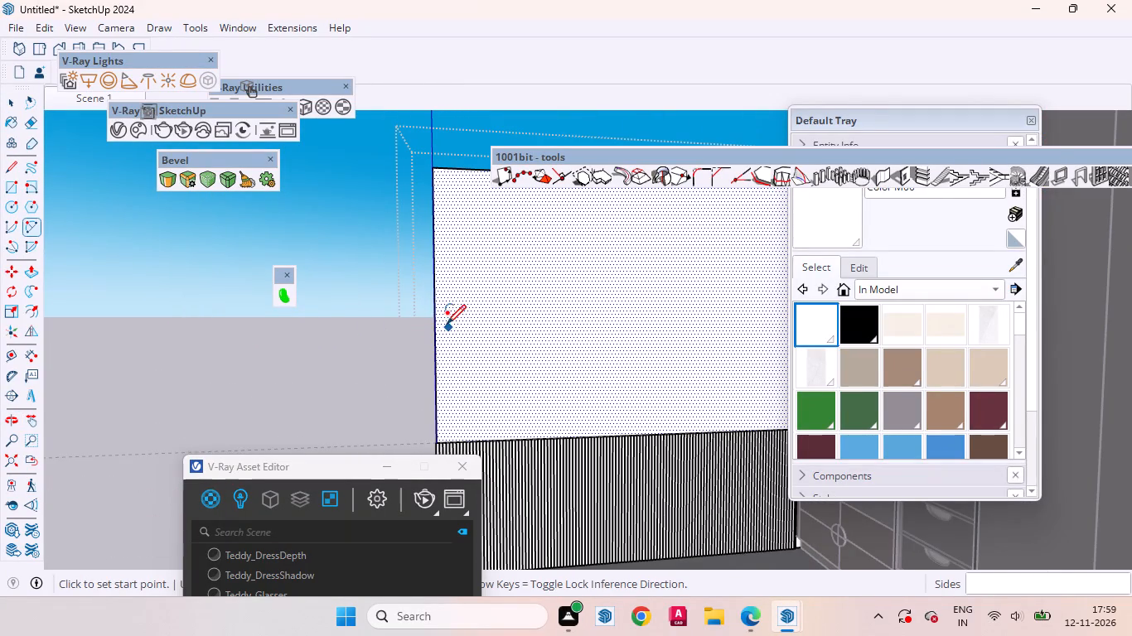
{"action": "scroll", "coordinate": [433, 312], "scroll_direction": "down", "scroll_amount": 5}
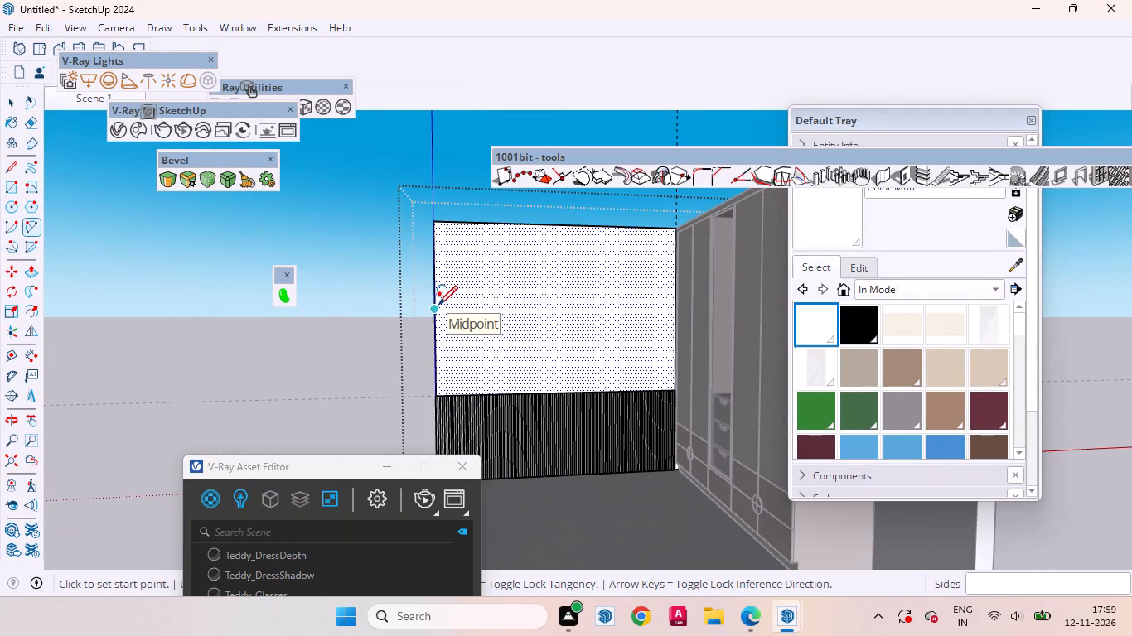
{"action": "left_click", "coordinate": [438, 305]}
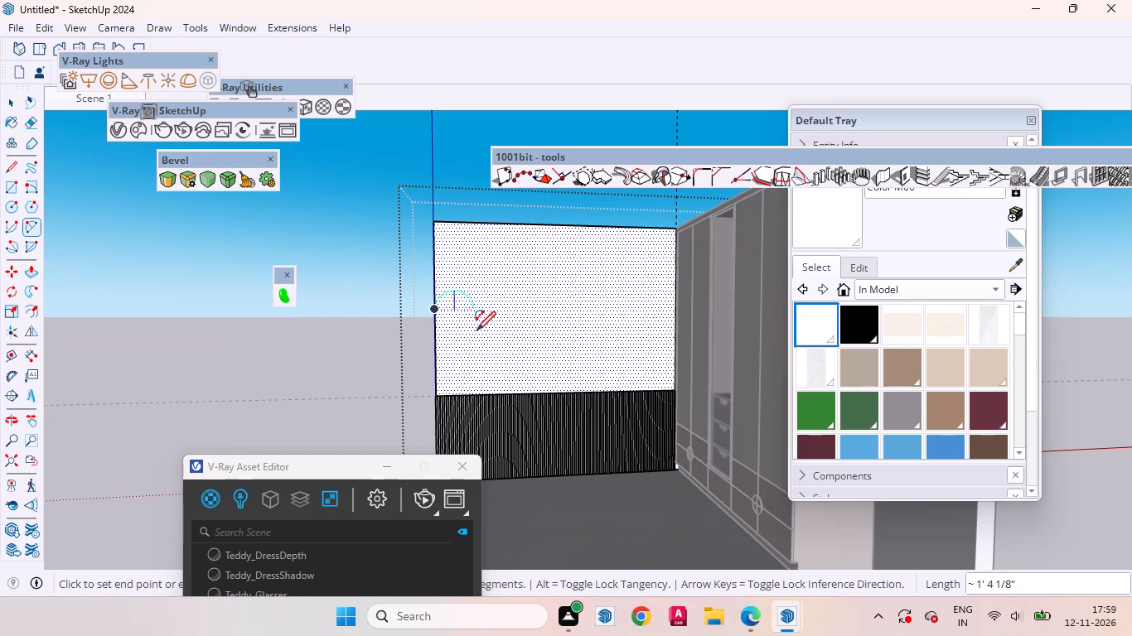
{"action": "scroll", "coordinate": [481, 336], "scroll_direction": "up", "scroll_amount": 3}
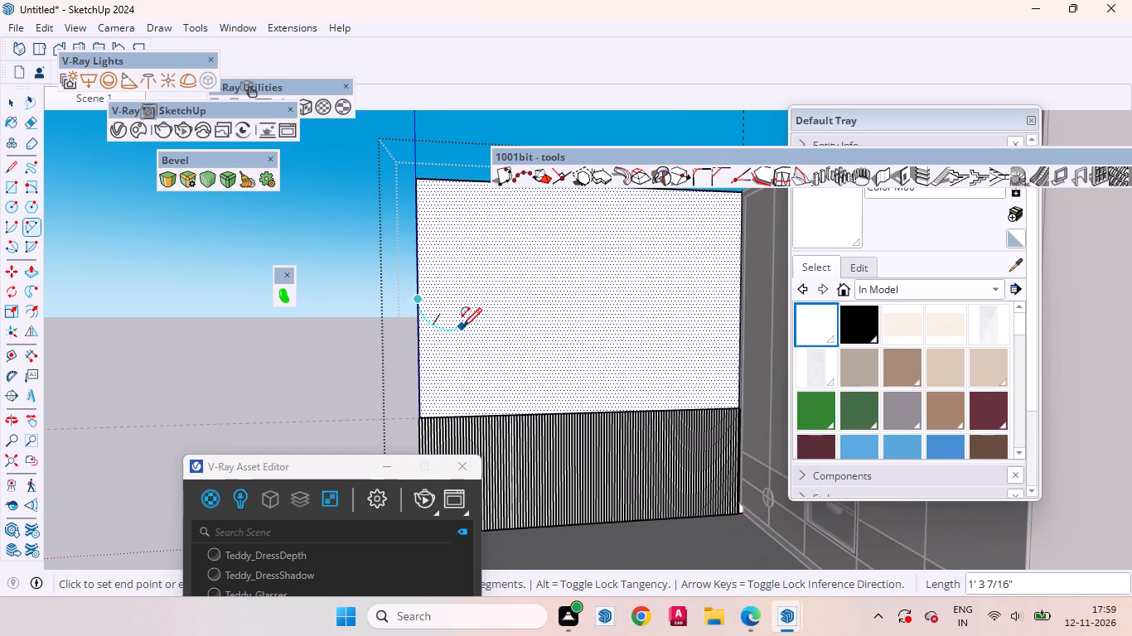
{"action": "left_click", "coordinate": [462, 327]}
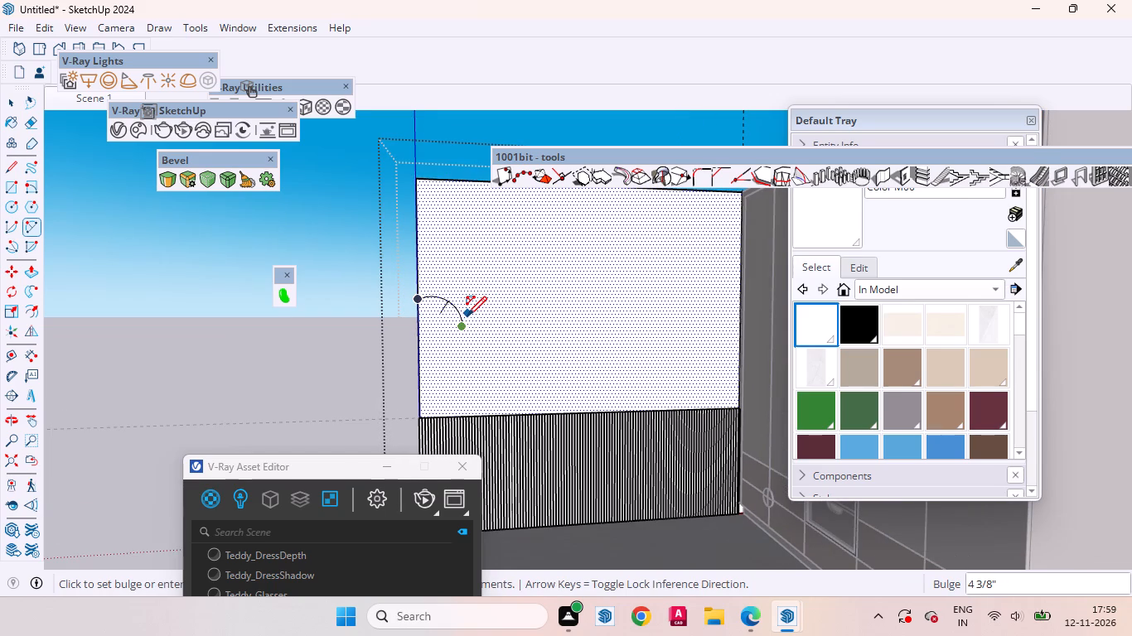
{"action": "left_click", "coordinate": [467, 316]}
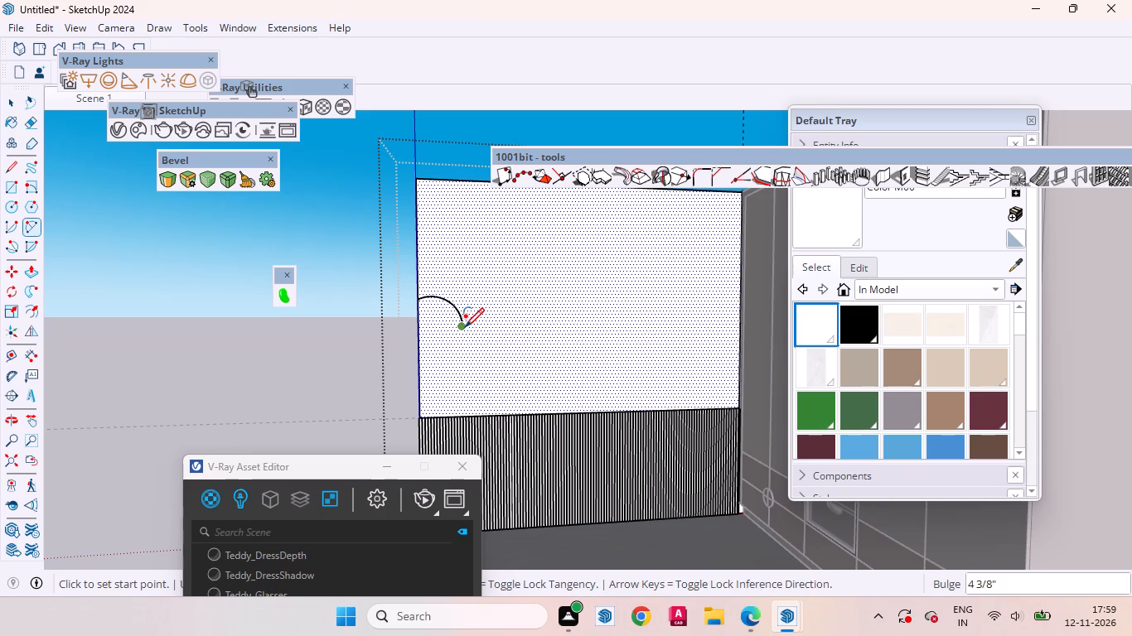
Draw a second, smaller upward-bulging arc about 9 1/2" across from the end of the first arc.
{"action": "left_click", "coordinate": [465, 327]}
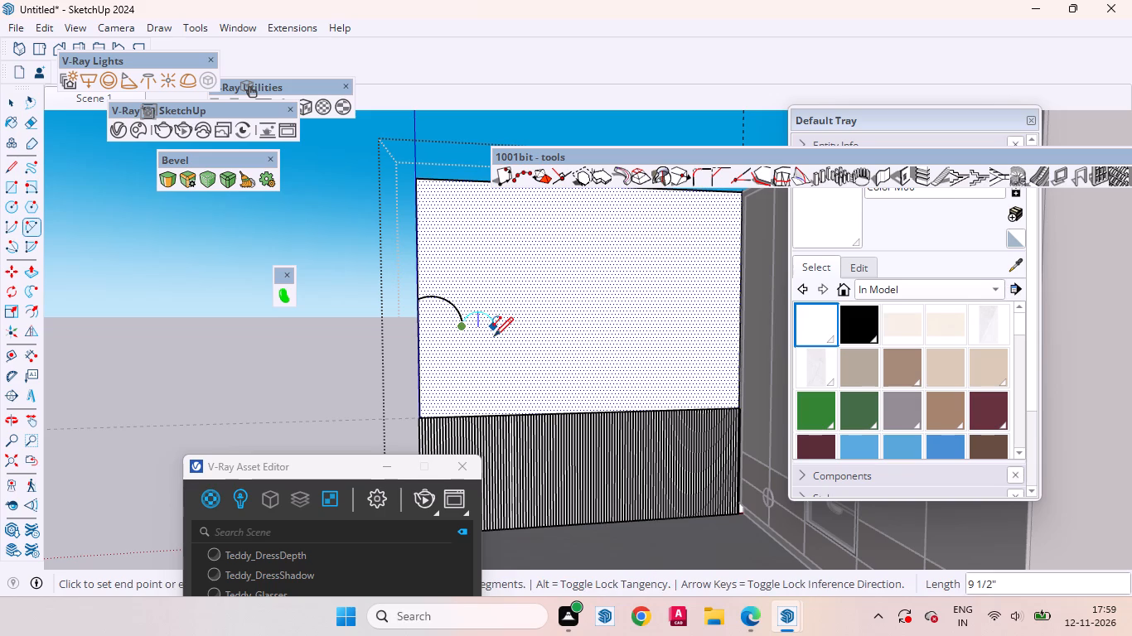
{"action": "left_click", "coordinate": [495, 339]}
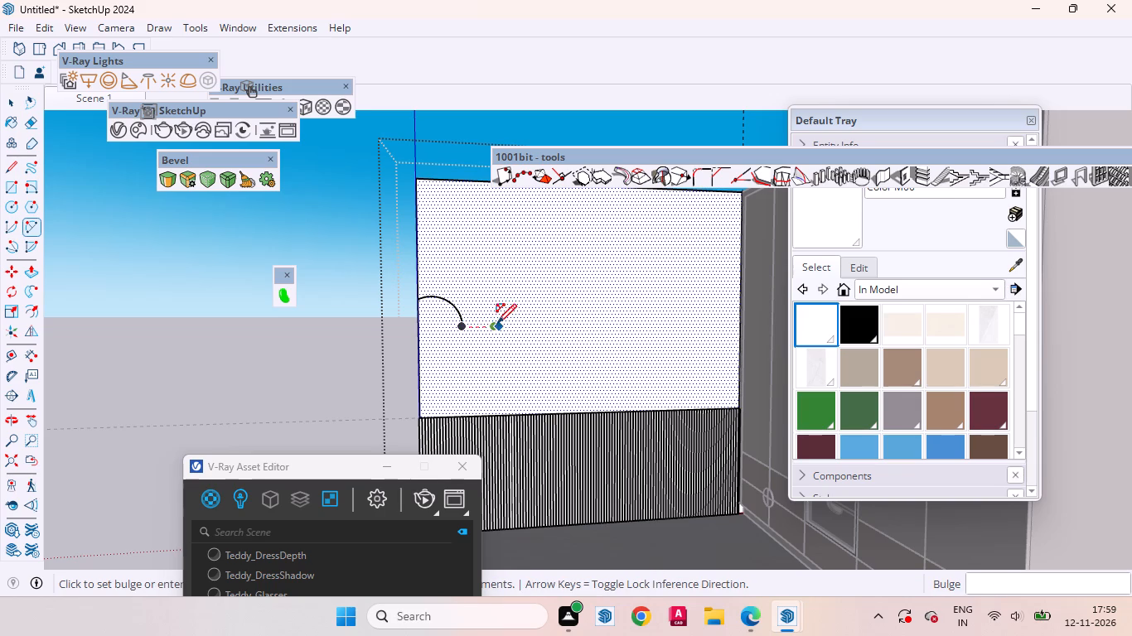
{"action": "left_click", "coordinate": [488, 312]}
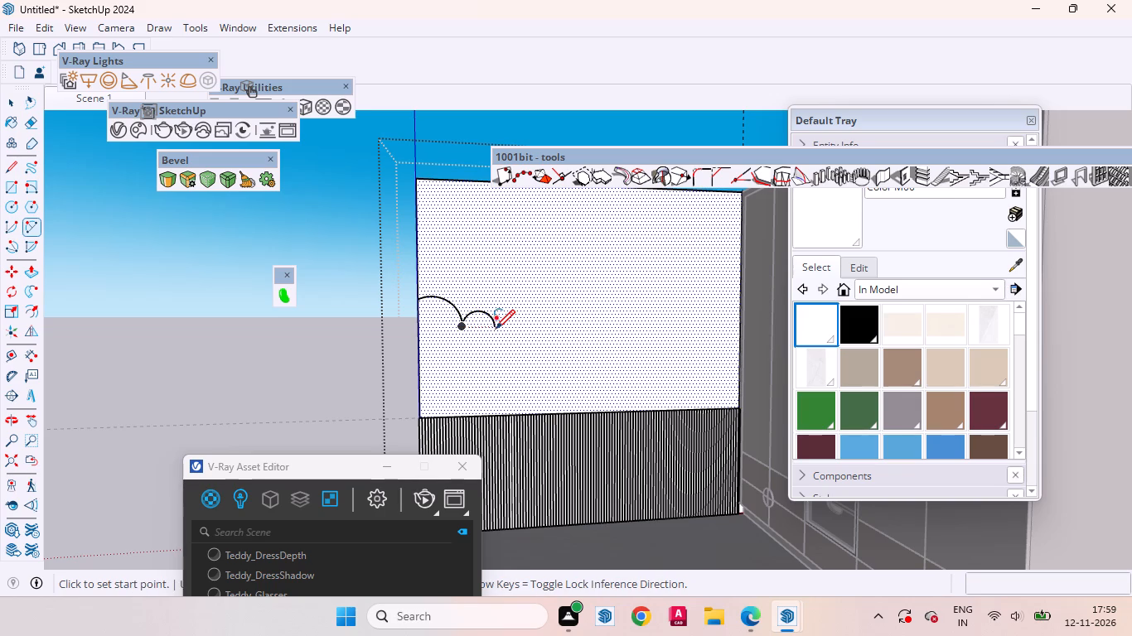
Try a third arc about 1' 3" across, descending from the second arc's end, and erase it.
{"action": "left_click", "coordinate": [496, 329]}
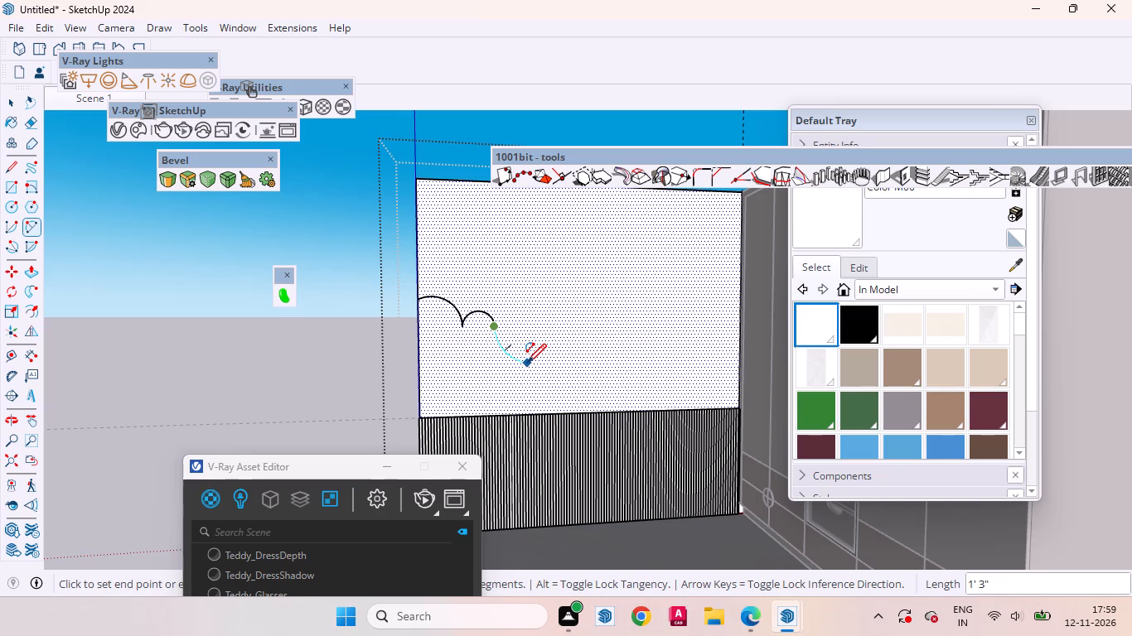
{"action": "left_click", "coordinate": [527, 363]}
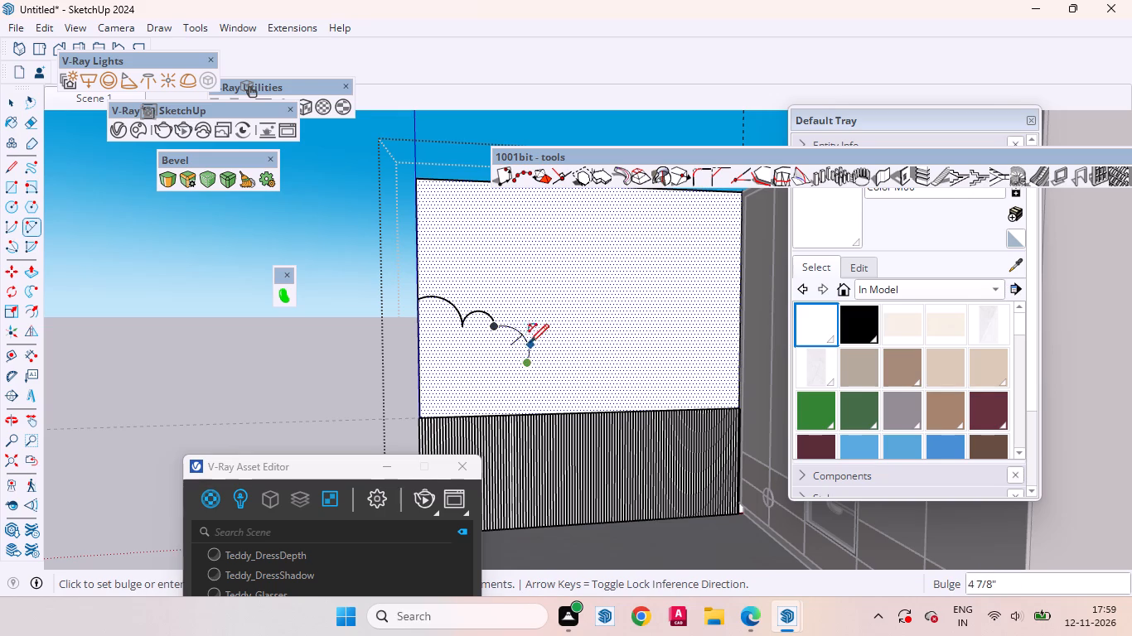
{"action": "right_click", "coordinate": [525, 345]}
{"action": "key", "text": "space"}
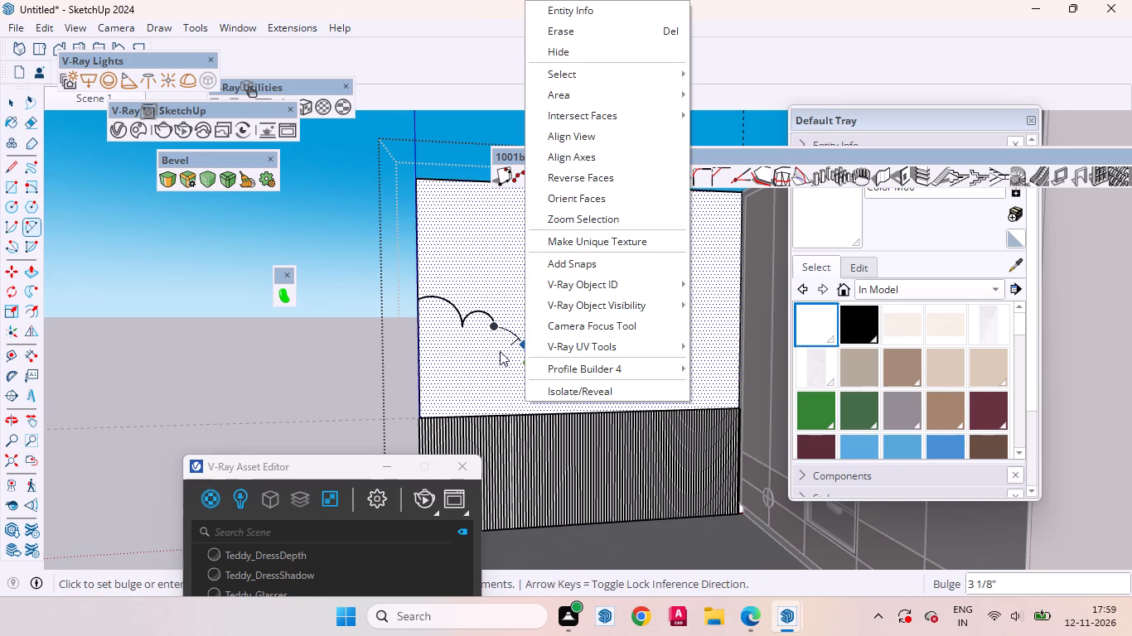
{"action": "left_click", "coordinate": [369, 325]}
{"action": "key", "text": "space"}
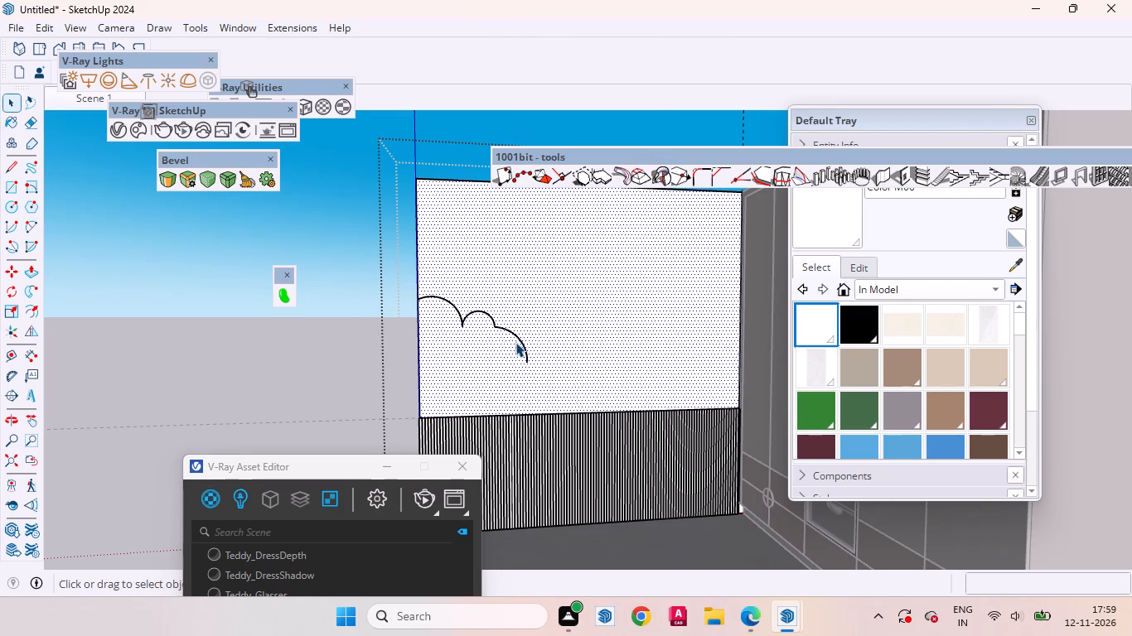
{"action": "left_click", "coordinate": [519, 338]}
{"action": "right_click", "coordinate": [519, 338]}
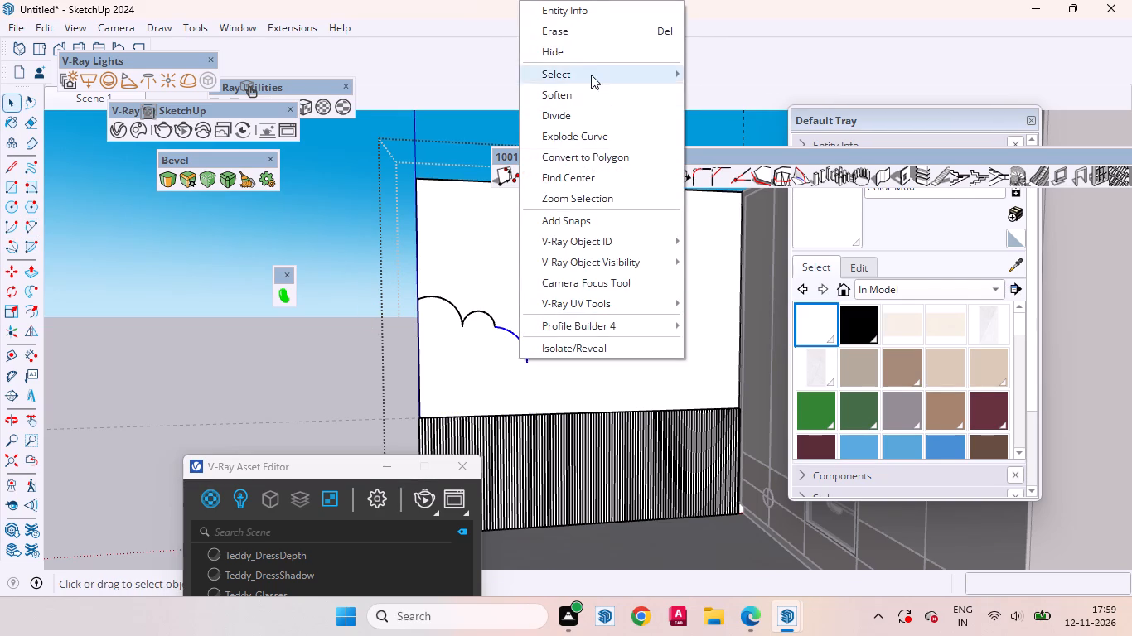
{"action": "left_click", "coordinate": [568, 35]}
Draw a half-circle arc about 7 11/16" across, descending from the second arc's end.
{"action": "scroll", "coordinate": [513, 243], "scroll_direction": "up", "scroll_amount": 9}
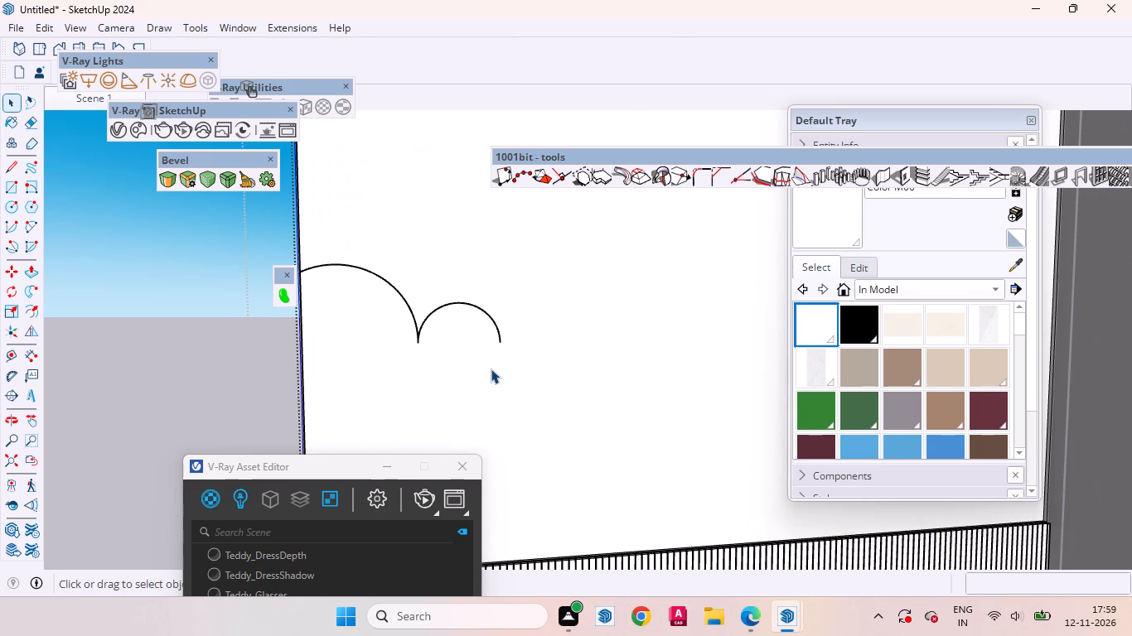
{"action": "key", "text": "a"}
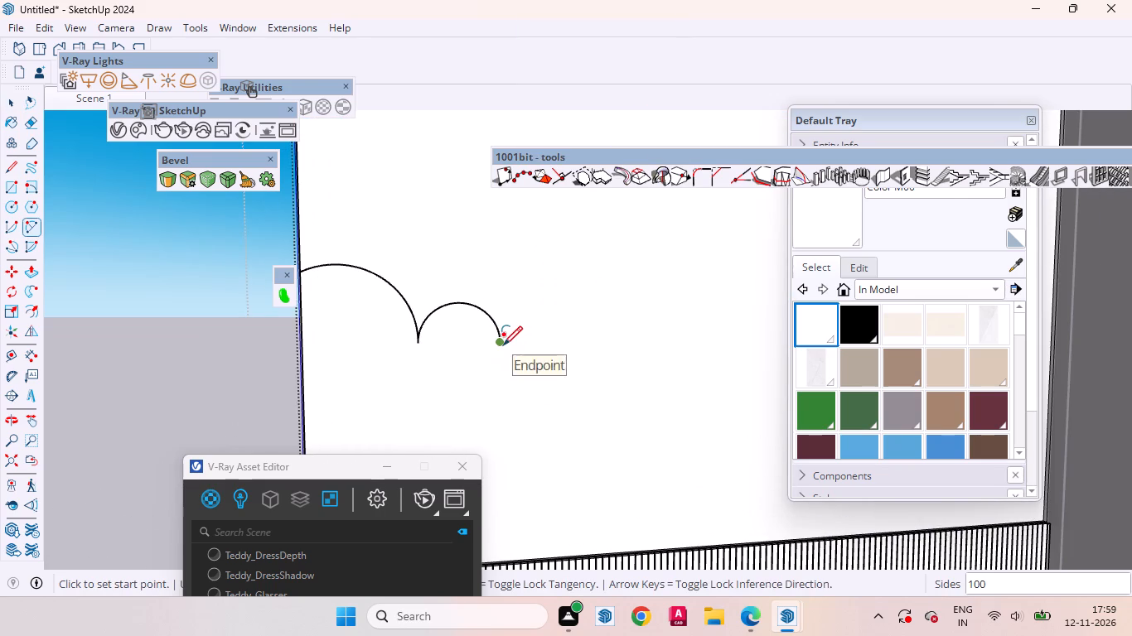
{"action": "left_click", "coordinate": [503, 345]}
{"action": "scroll", "coordinate": [513, 391], "scroll_direction": "down", "scroll_amount": 3}
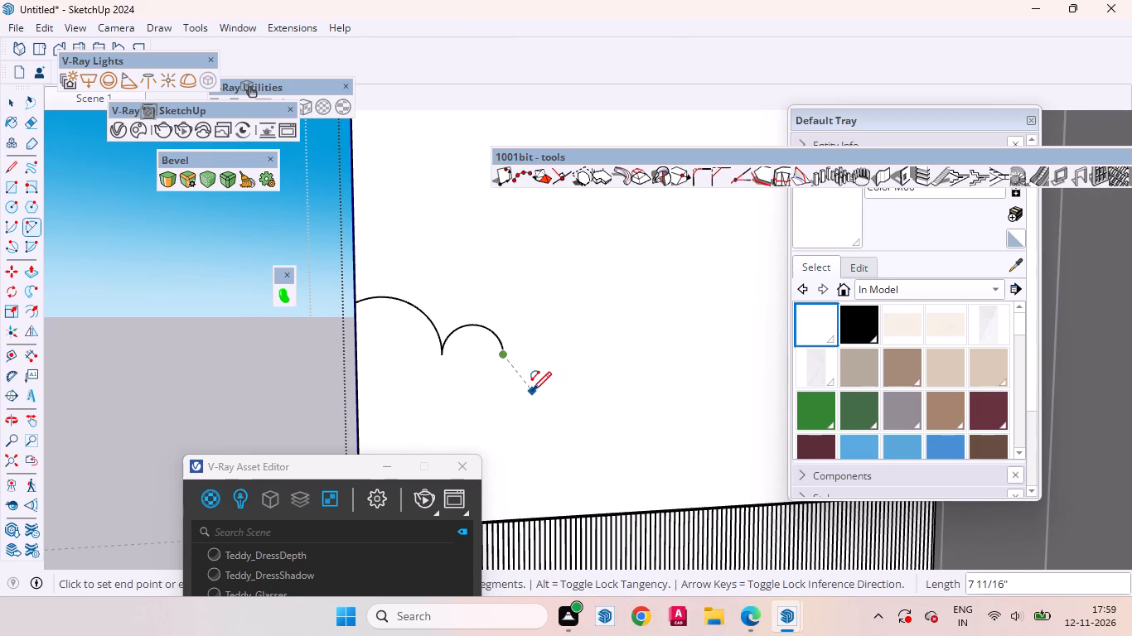
{"action": "left_click", "coordinate": [532, 391]}
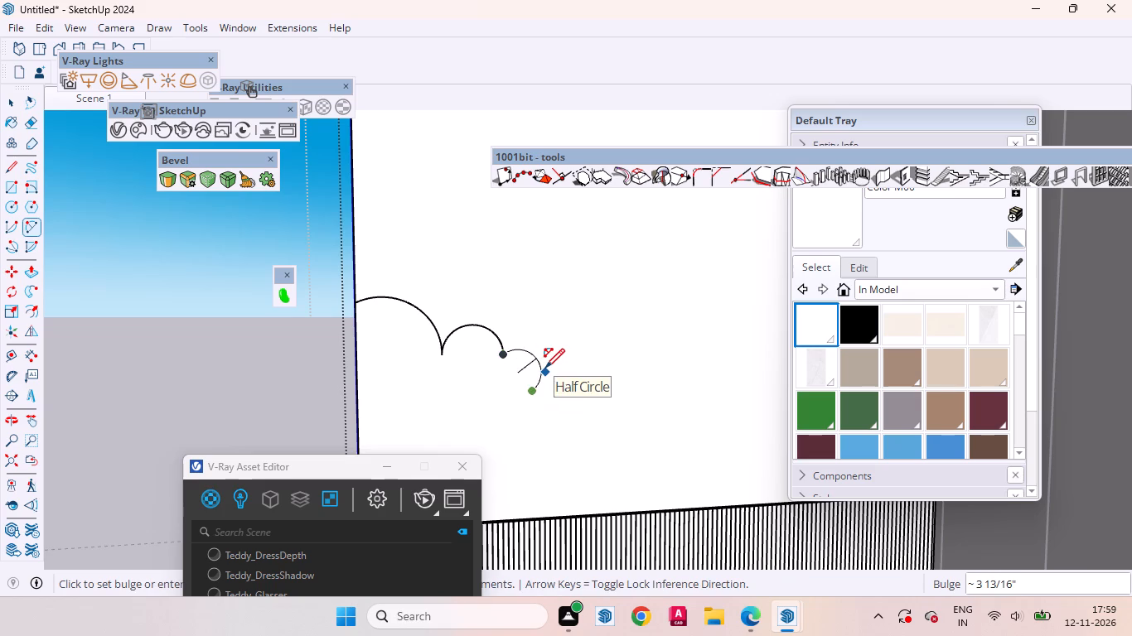
{"action": "left_click", "coordinate": [545, 368]}
Draw a fourth upward-bulging, roughly half-circle arc from the third arc's lower end toward the wardrobe.
{"action": "left_click", "coordinate": [539, 393]}
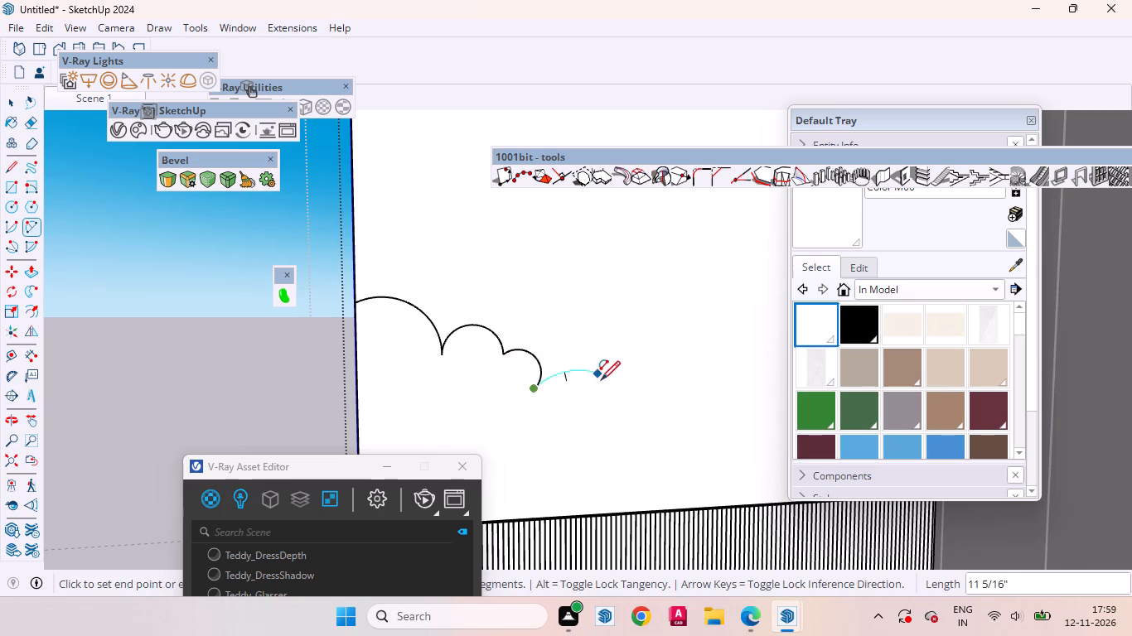
{"action": "left_click", "coordinate": [607, 388]}
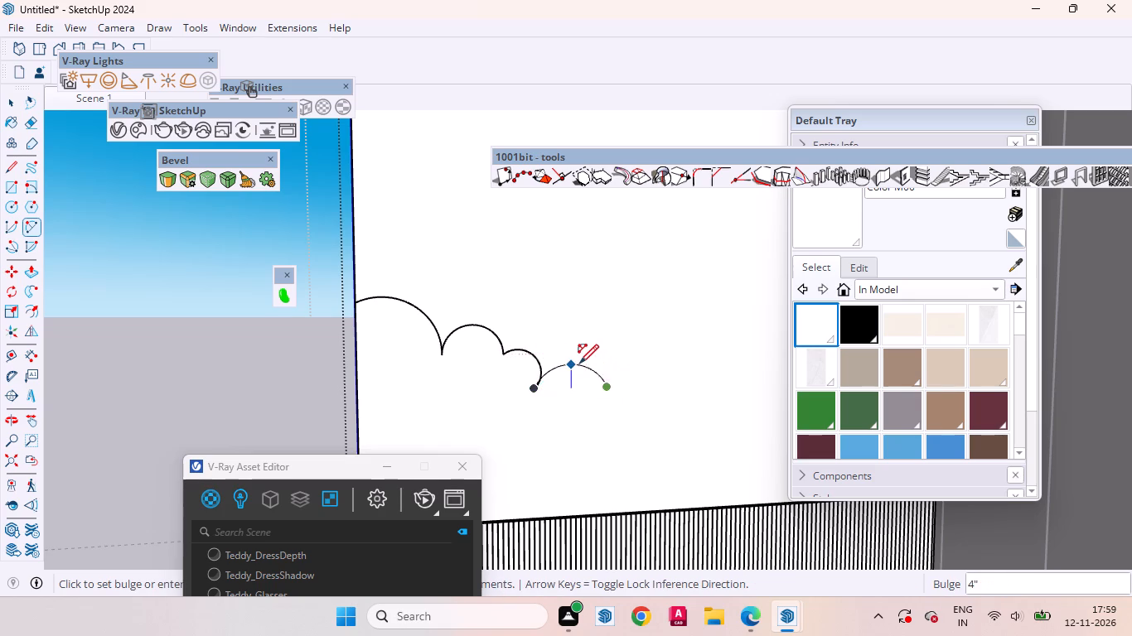
{"action": "left_click", "coordinate": [579, 361]}
{"action": "scroll", "coordinate": [549, 417], "scroll_direction": "down", "scroll_amount": 8}
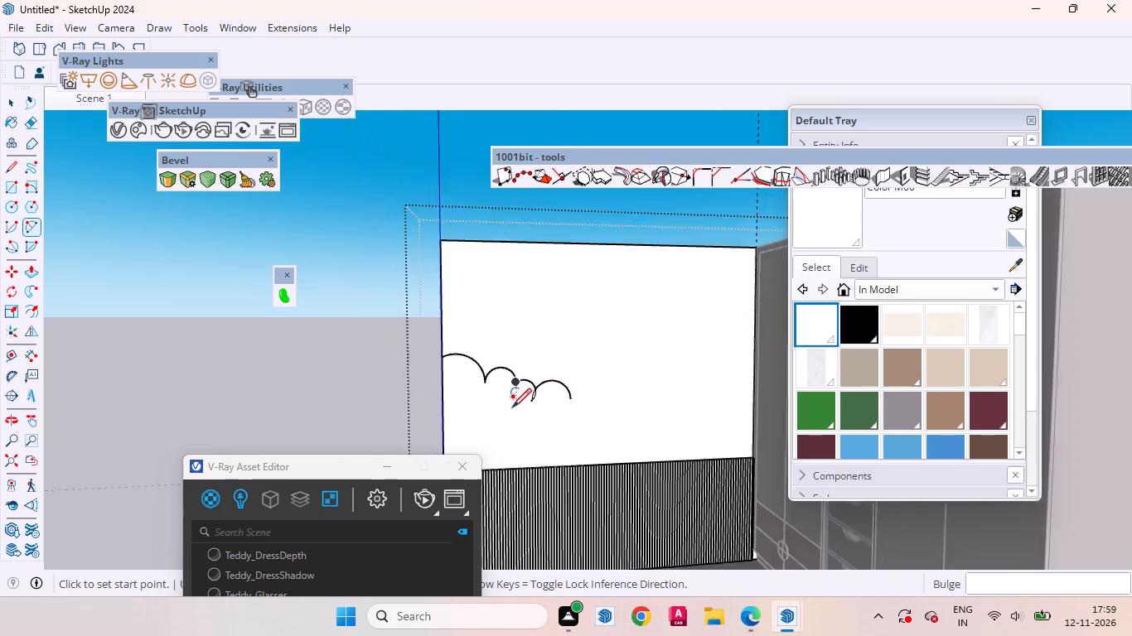
Erase the lower part of the third arc that overlaps the fourth arc.
{"action": "key", "text": "space"}
{"action": "scroll", "coordinate": [536, 400], "scroll_direction": "up", "scroll_amount": 11}
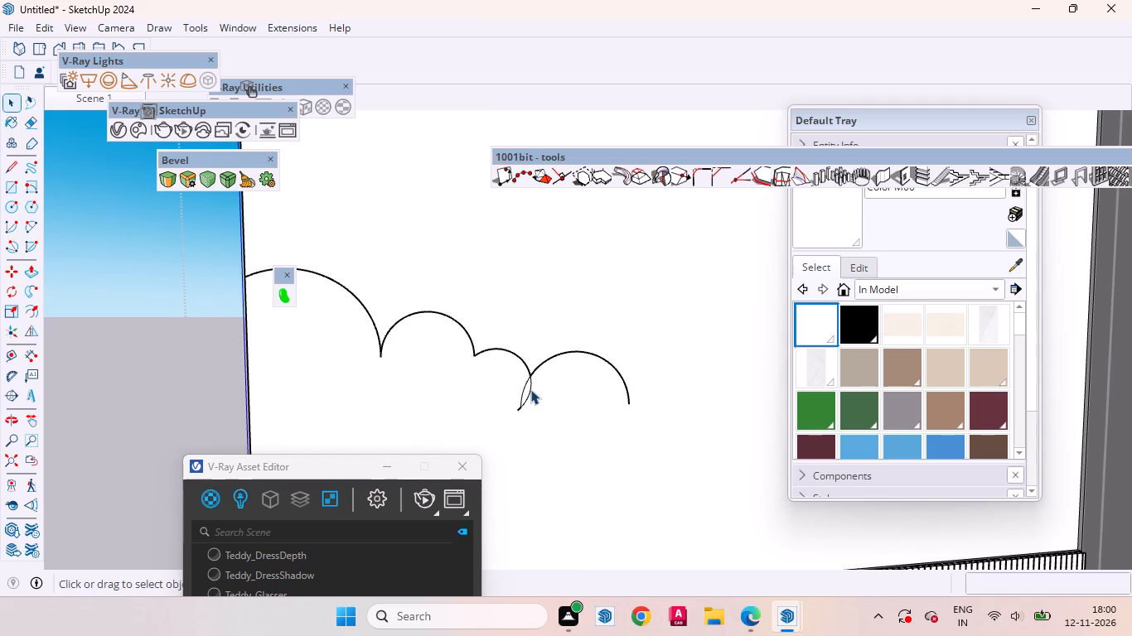
{"action": "left_click", "coordinate": [530, 389]}
{"action": "right_click", "coordinate": [530, 389]}
{"action": "left_click", "coordinate": [570, 64]}
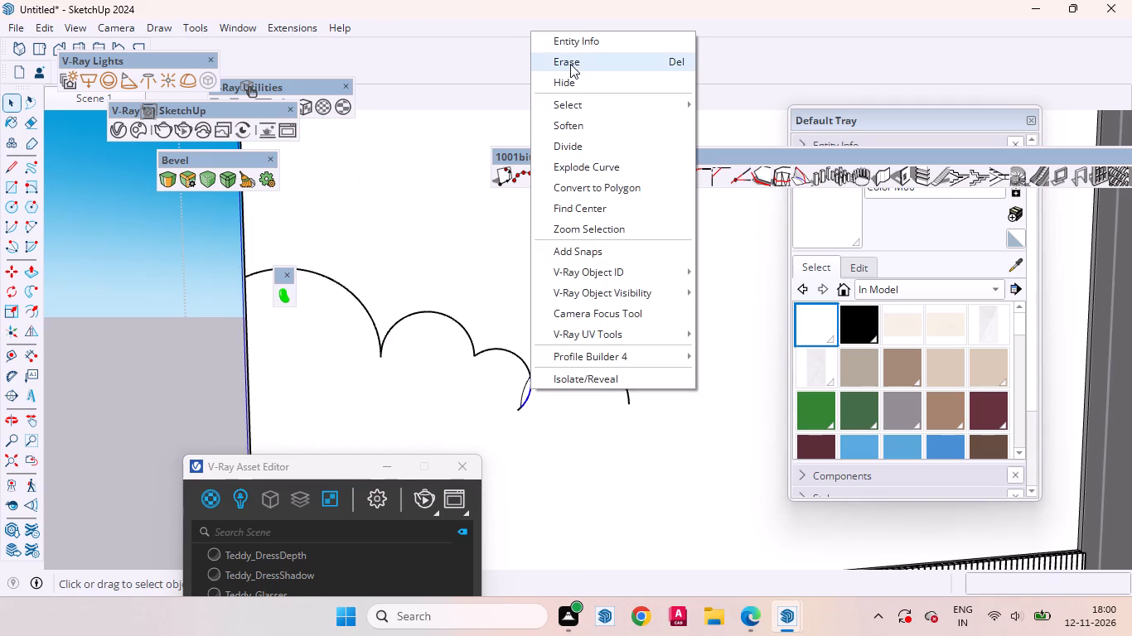
Erase the small leftover stub of the third arc at the fourth arc's starting point.
{"action": "scroll", "coordinate": [523, 441], "scroll_direction": "down", "scroll_amount": 4}
{"action": "scroll", "coordinate": [522, 427], "scroll_direction": "up", "scroll_amount": 10}
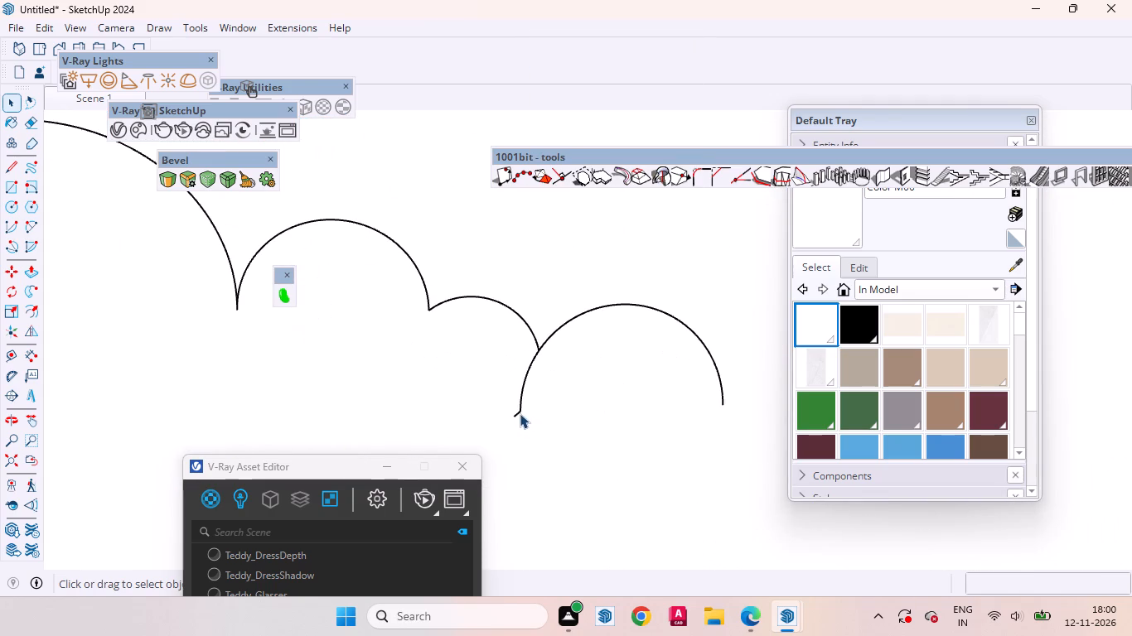
{"action": "left_click", "coordinate": [515, 412]}
{"action": "right_click", "coordinate": [515, 412]}
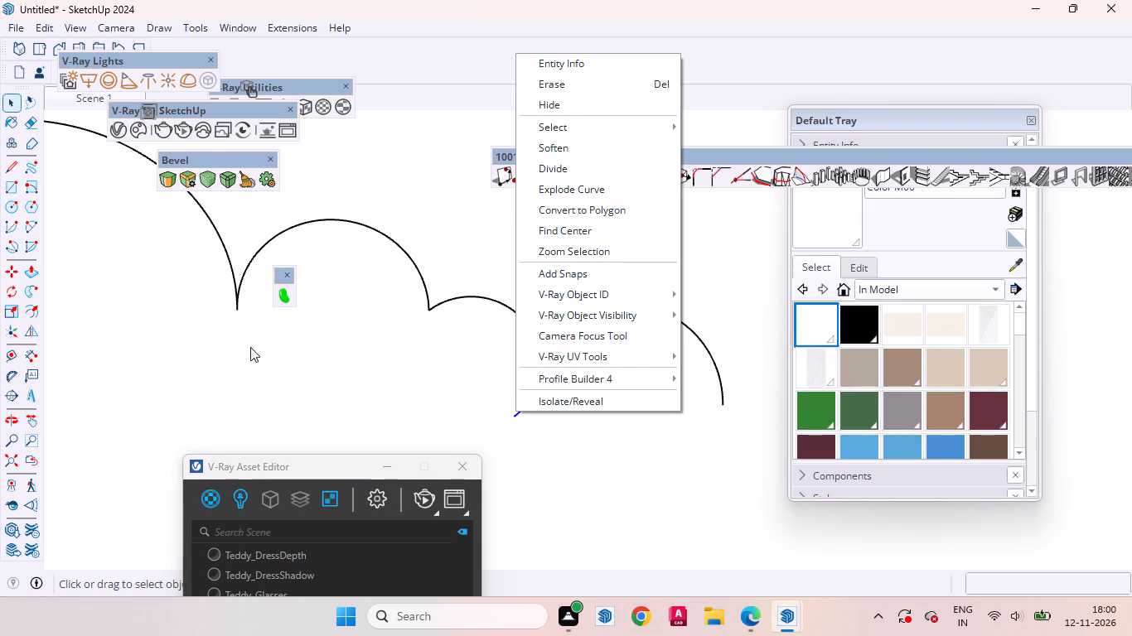
{"action": "left_click", "coordinate": [6, 96]}
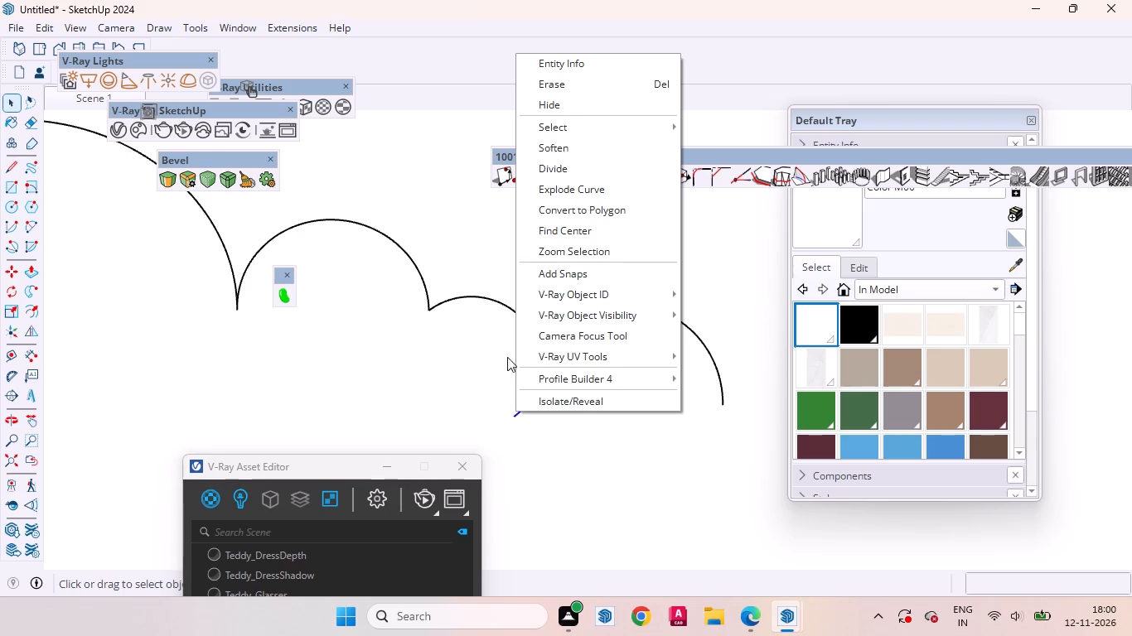
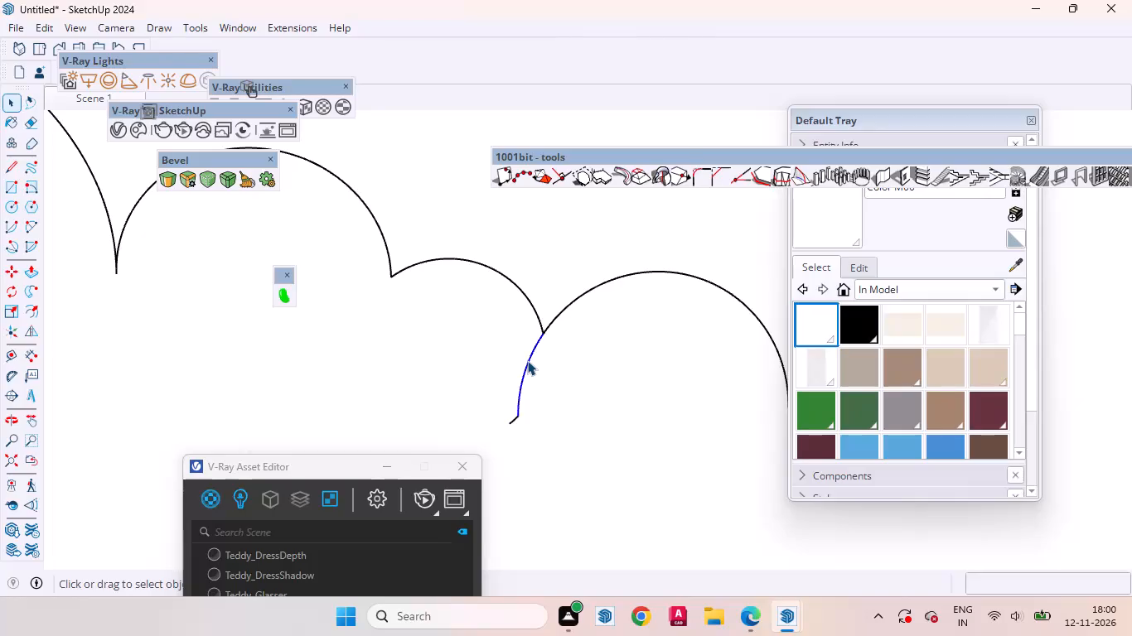
Erase the stray arc hanging below the cloud outline and the short leftover segment at its lower end.
{"action": "right_click", "coordinate": [527, 360]}
{"action": "left_click", "coordinate": [554, 39]}
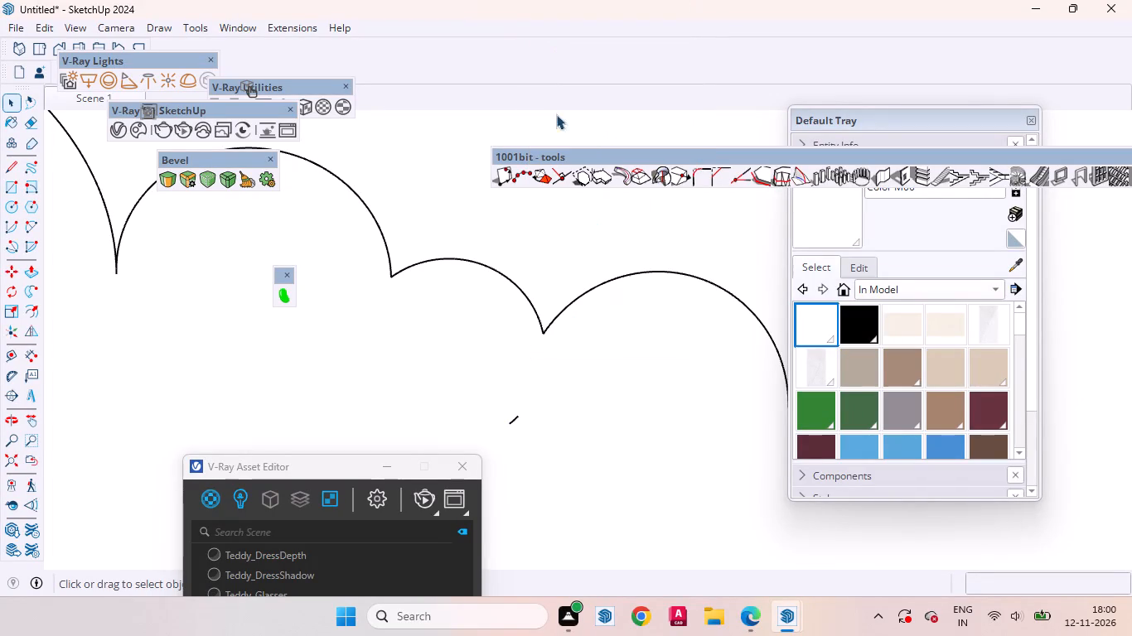
{"action": "left_click", "coordinate": [516, 415]}
{"action": "right_click", "coordinate": [516, 415]}
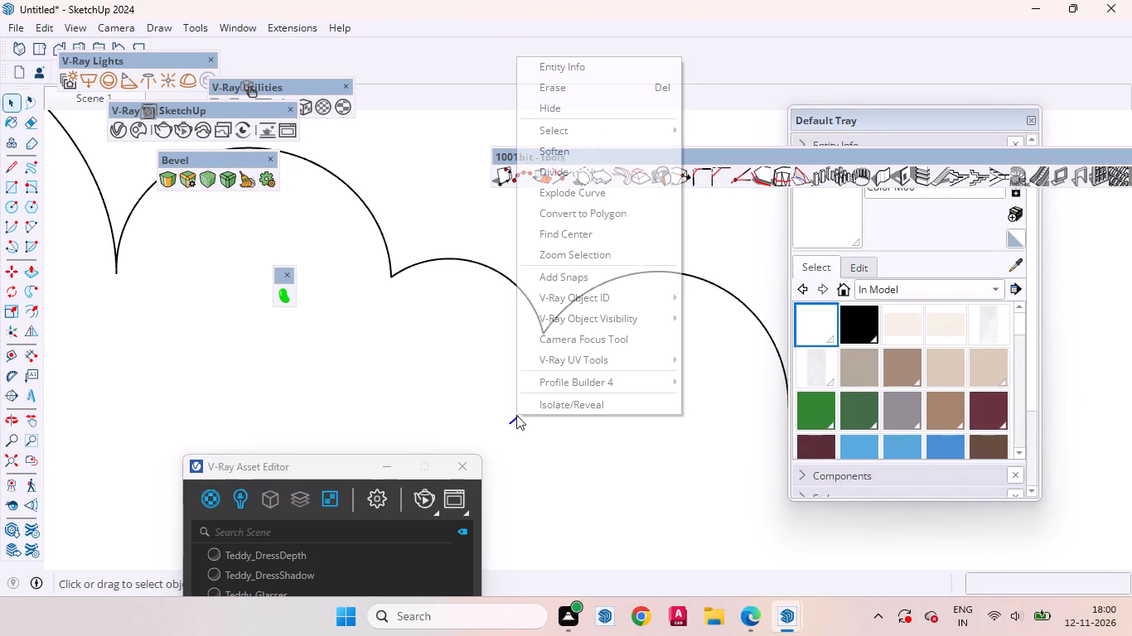
{"action": "left_click", "coordinate": [554, 92]}
Draw a 2 Point Arc about 8 5/16" wide, bulging upward, from the free end of the cloud outline.
{"action": "scroll", "coordinate": [531, 285], "scroll_direction": "down", "scroll_amount": 11}
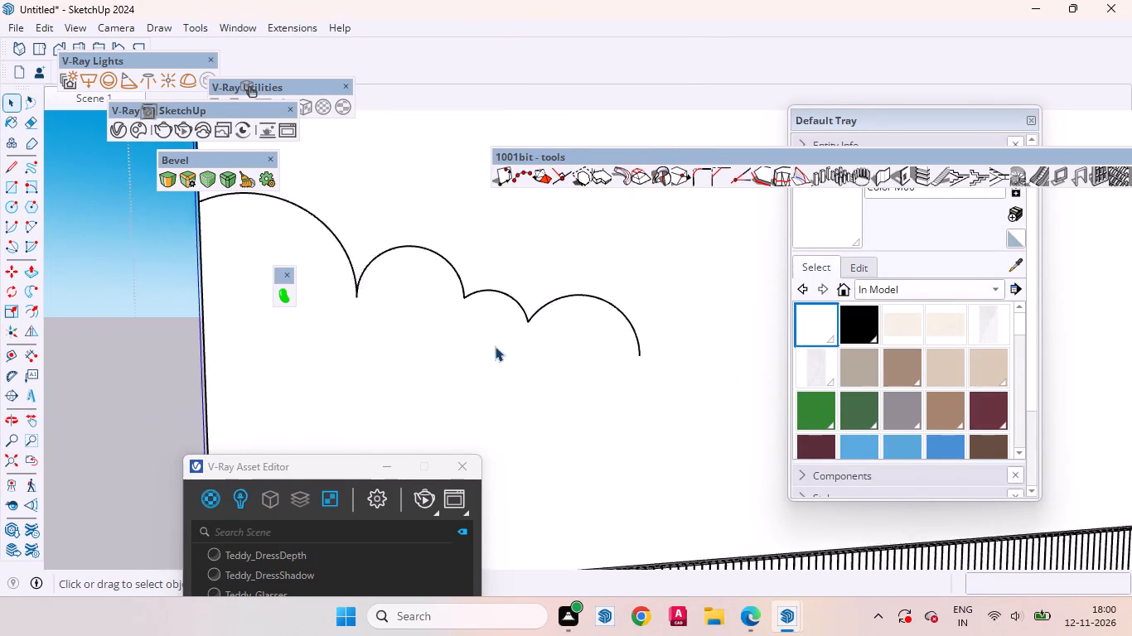
{"action": "scroll", "coordinate": [495, 346], "scroll_direction": "down", "scroll_amount": 6}
{"action": "left_click", "coordinate": [624, 373]}
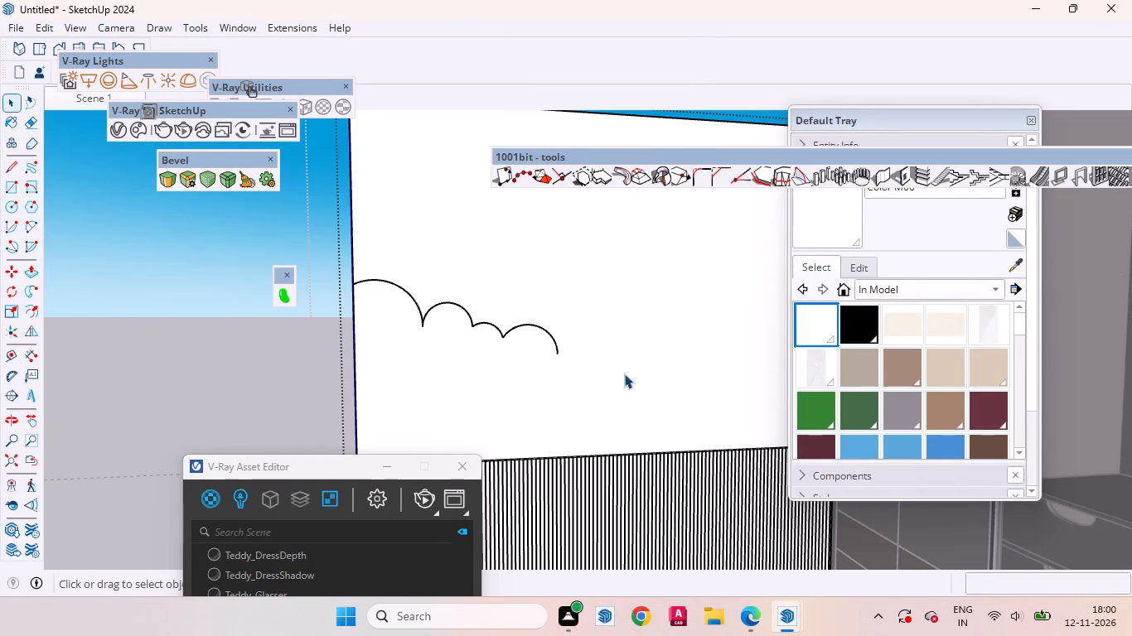
{"action": "key", "text": "a"}
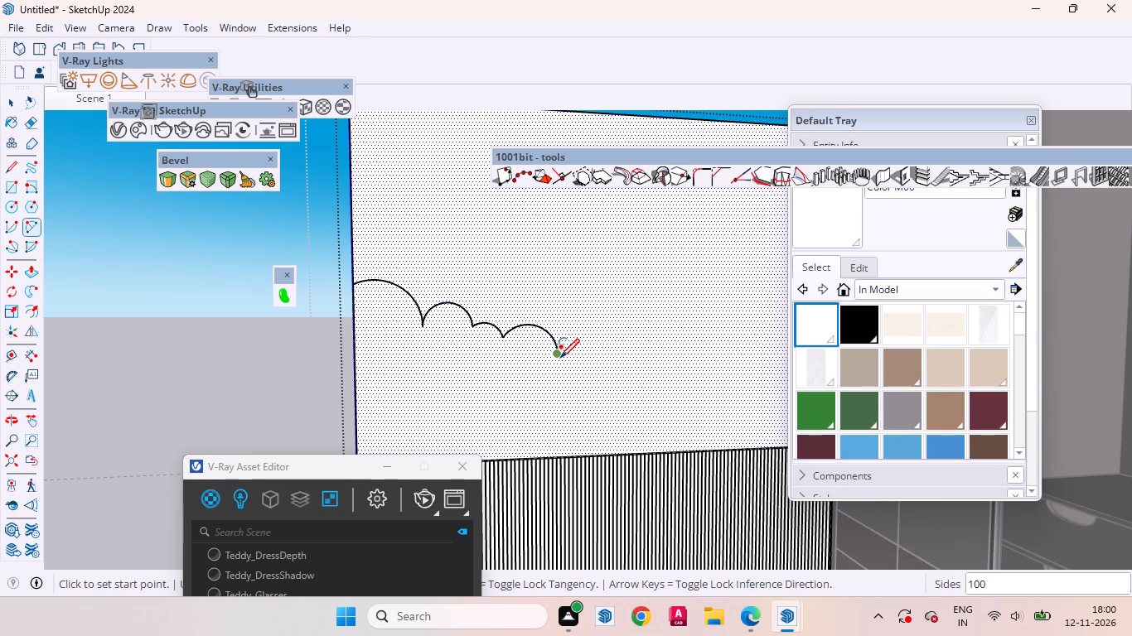
{"action": "left_click", "coordinate": [560, 356]}
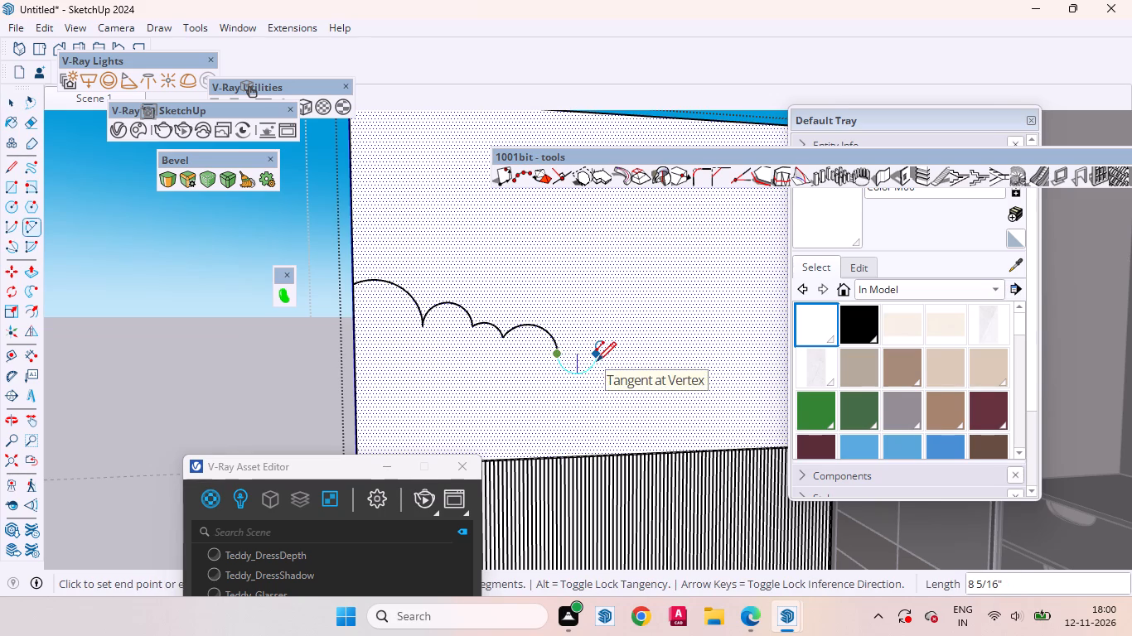
{"action": "left_click", "coordinate": [597, 361]}
{"action": "left_click", "coordinate": [585, 336]}
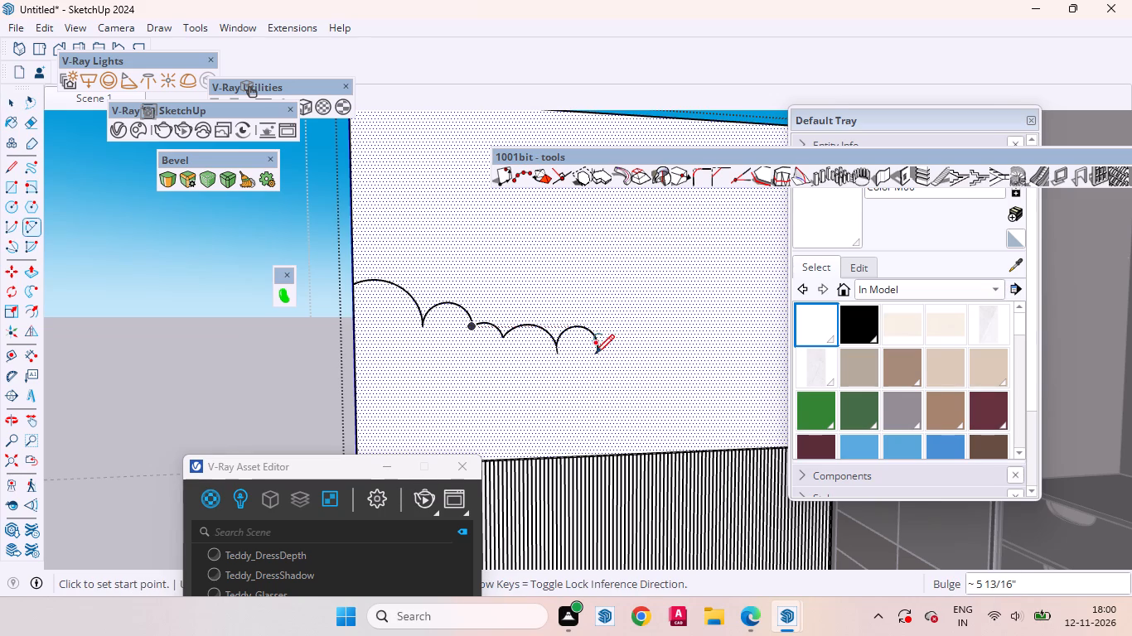
Continue the cloud outline with two upward arcs, bulging about 3 1/2" and 5 13/16".
{"action": "scroll", "coordinate": [553, 414], "scroll_direction": "down", "scroll_amount": 4}
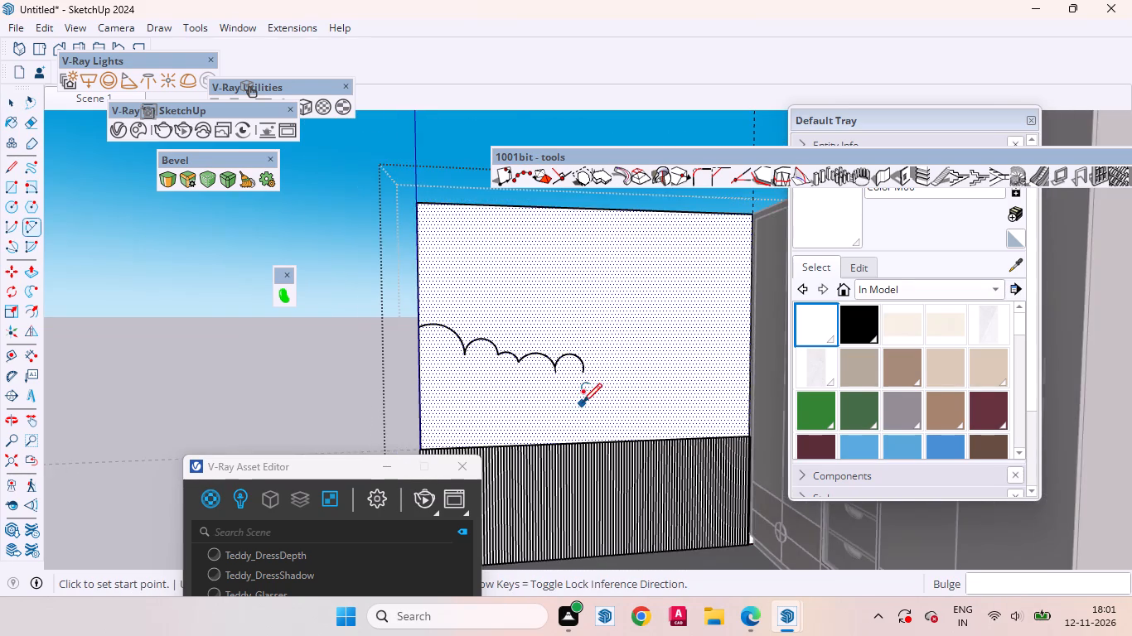
{"action": "scroll", "coordinate": [583, 402], "scroll_direction": "up", "scroll_amount": 2}
{"action": "scroll", "coordinate": [502, 423], "scroll_direction": "down", "scroll_amount": 3}
{"action": "left_click", "coordinate": [568, 382]}
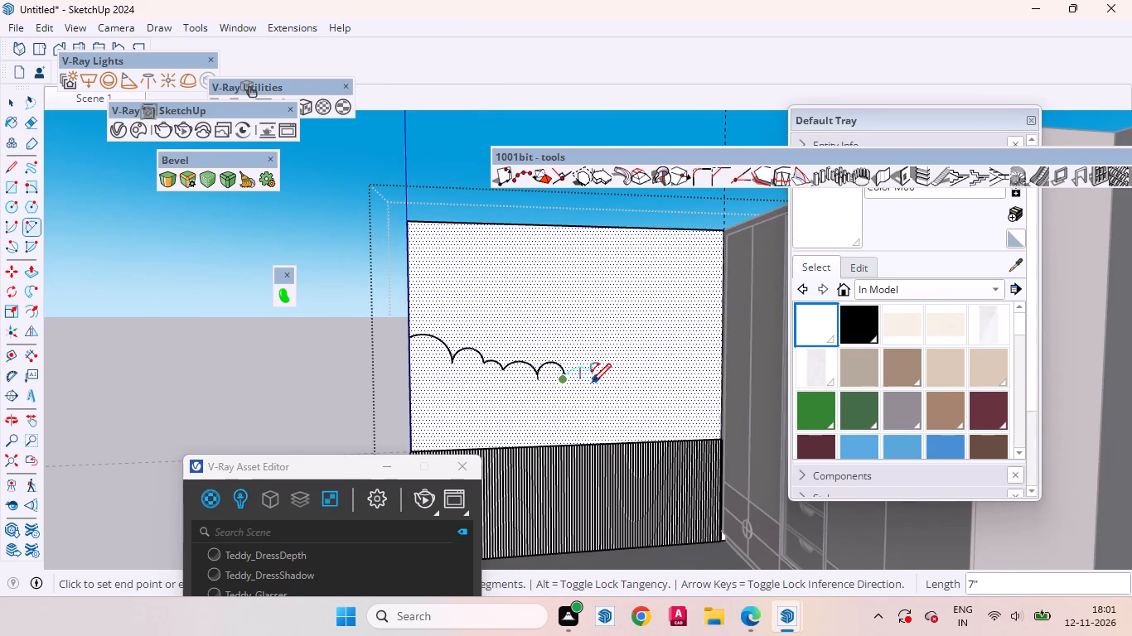
{"action": "left_click", "coordinate": [587, 382]}
{"action": "scroll", "coordinate": [580, 369], "scroll_direction": "up", "scroll_amount": 3}
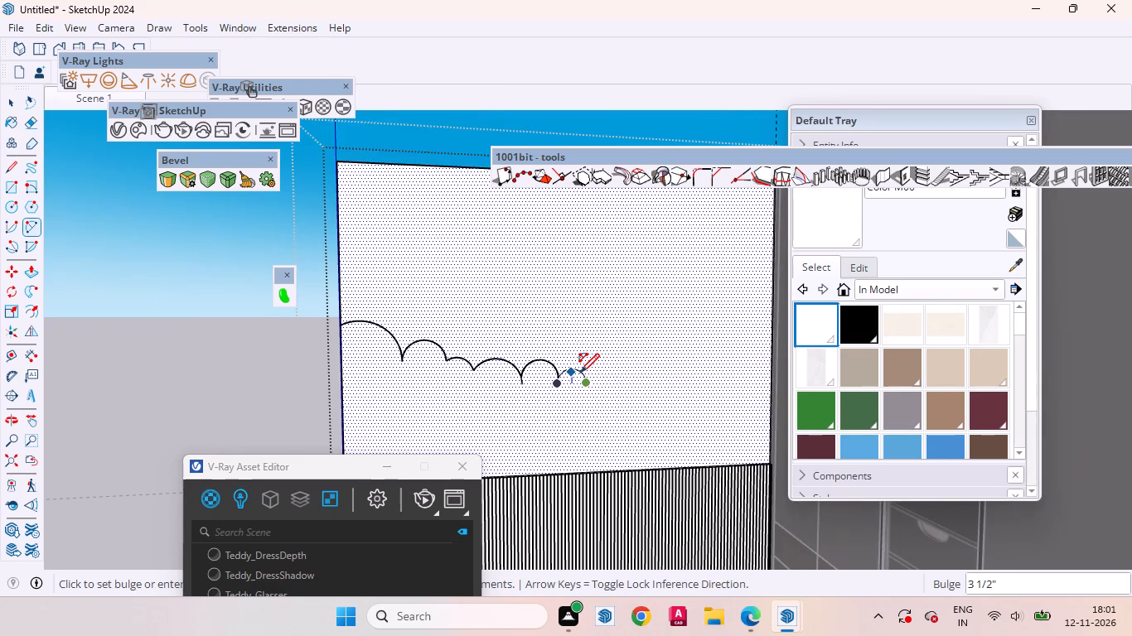
{"action": "left_click", "coordinate": [580, 373]}
{"action": "left_click", "coordinate": [589, 383]}
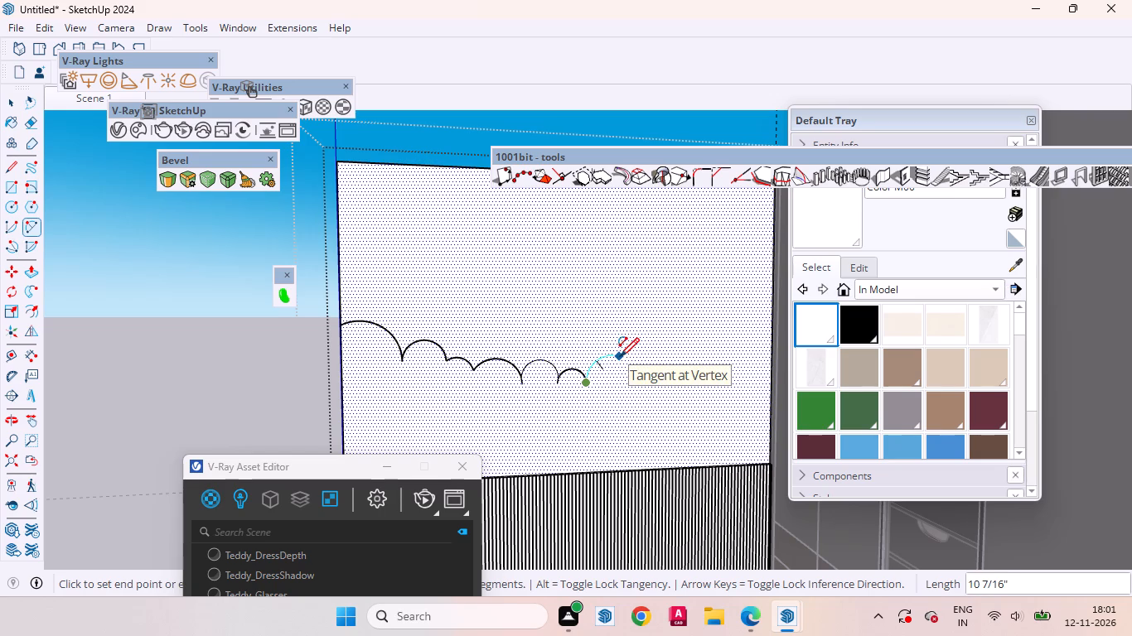
{"action": "scroll", "coordinate": [617, 370], "scroll_direction": "up", "scroll_amount": 7}
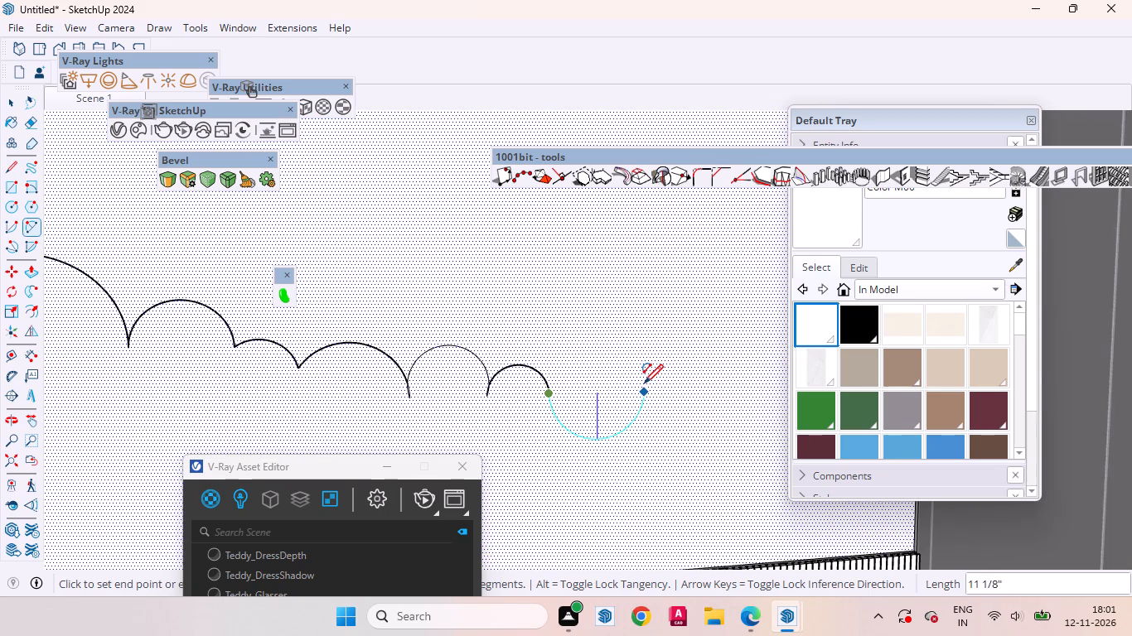
{"action": "left_click", "coordinate": [647, 383]}
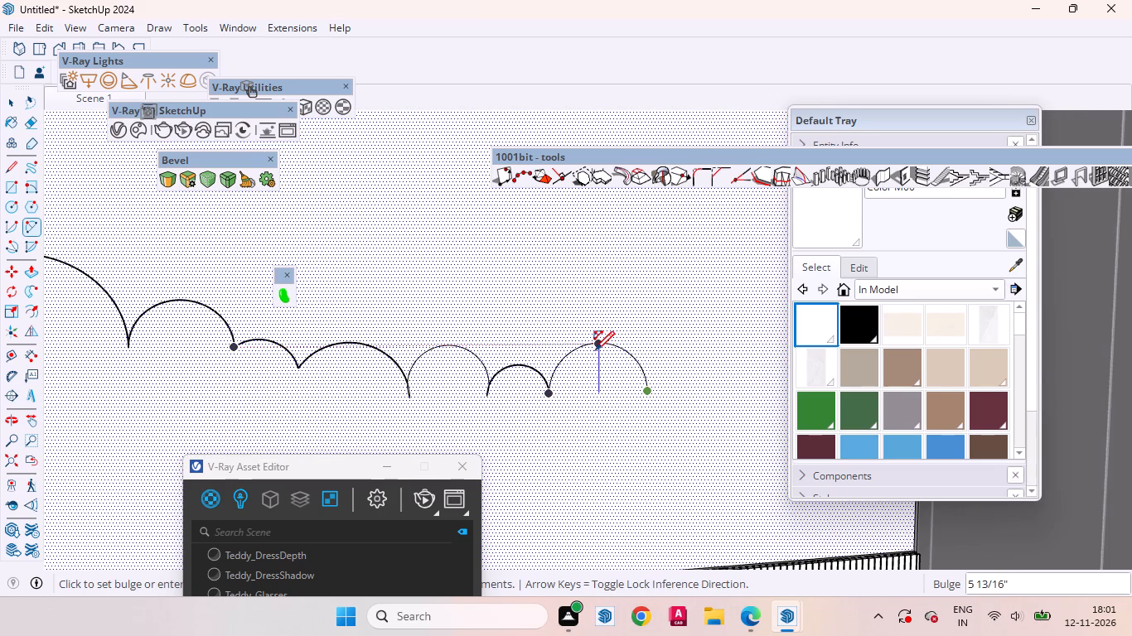
{"action": "left_click", "coordinate": [595, 349]}
Add two more arcs bulging about 4 3/4" each, with the second one rising toward the panel's wardrobe-side edge.
{"action": "scroll", "coordinate": [563, 423], "scroll_direction": "down", "scroll_amount": 9}
{"action": "scroll", "coordinate": [622, 418], "scroll_direction": "up", "scroll_amount": 3}
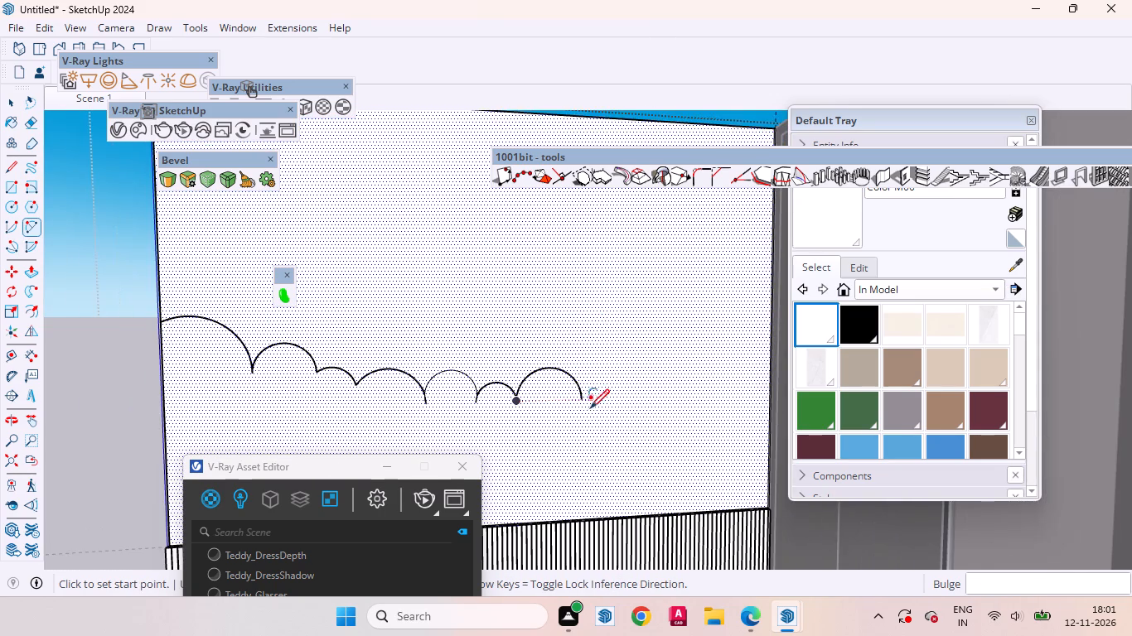
{"action": "left_click", "coordinate": [585, 398]}
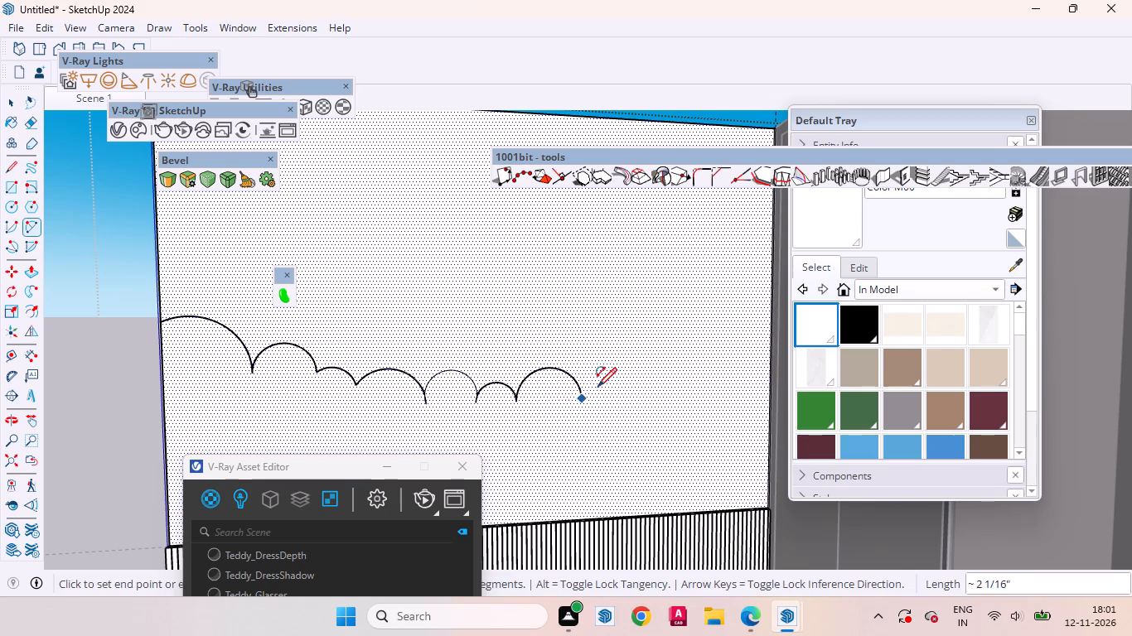
{"action": "left_click", "coordinate": [632, 384]}
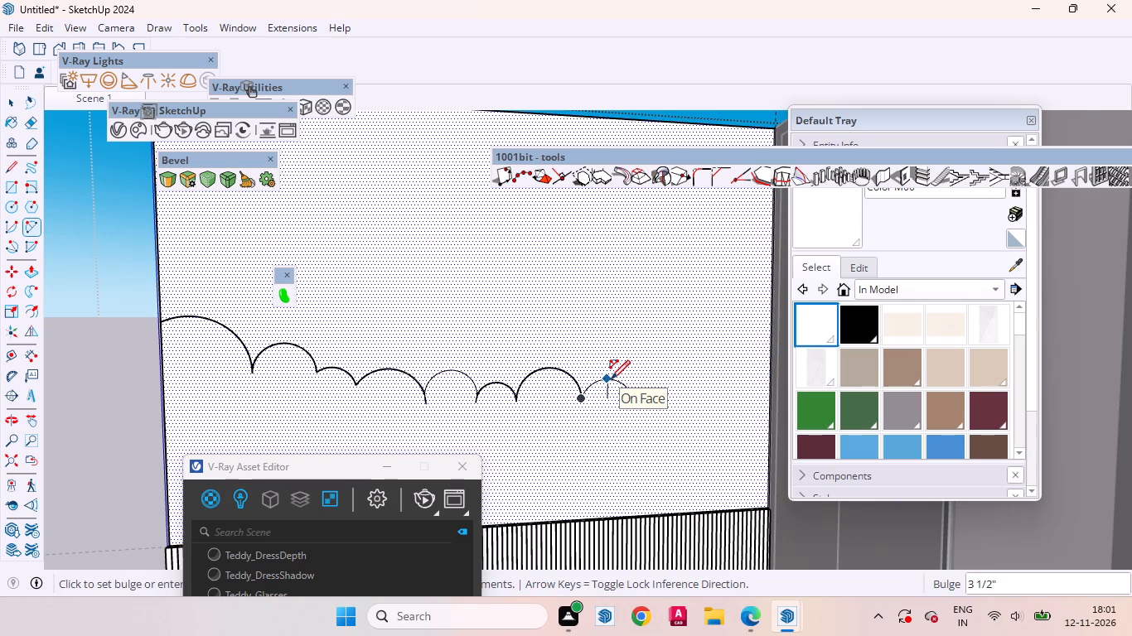
{"action": "left_click", "coordinate": [609, 375]}
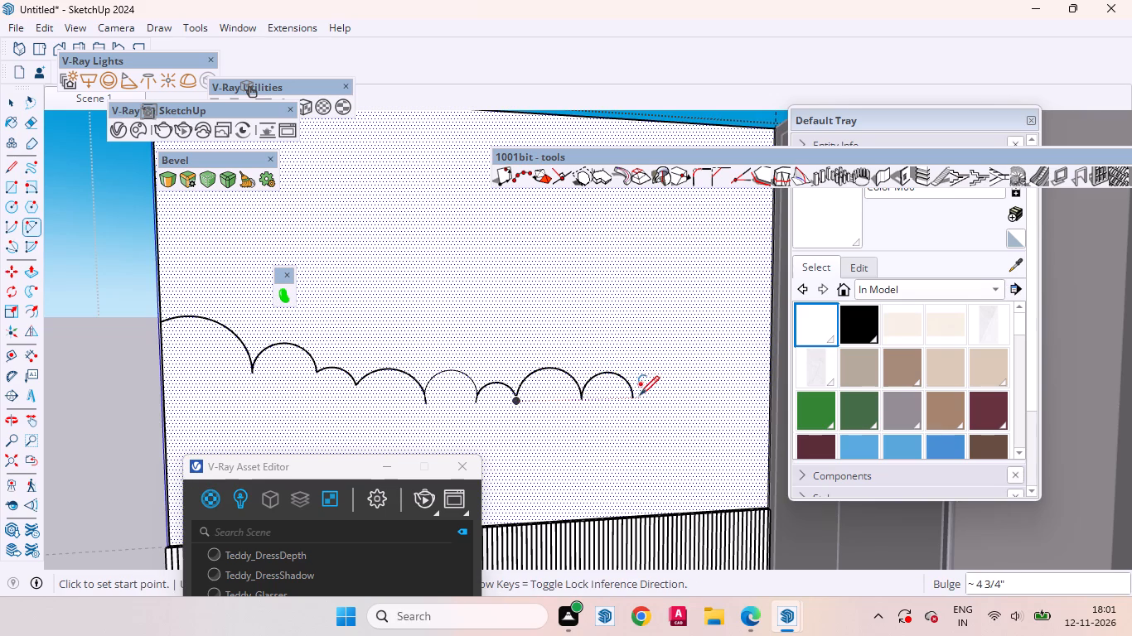
{"action": "left_click", "coordinate": [635, 399]}
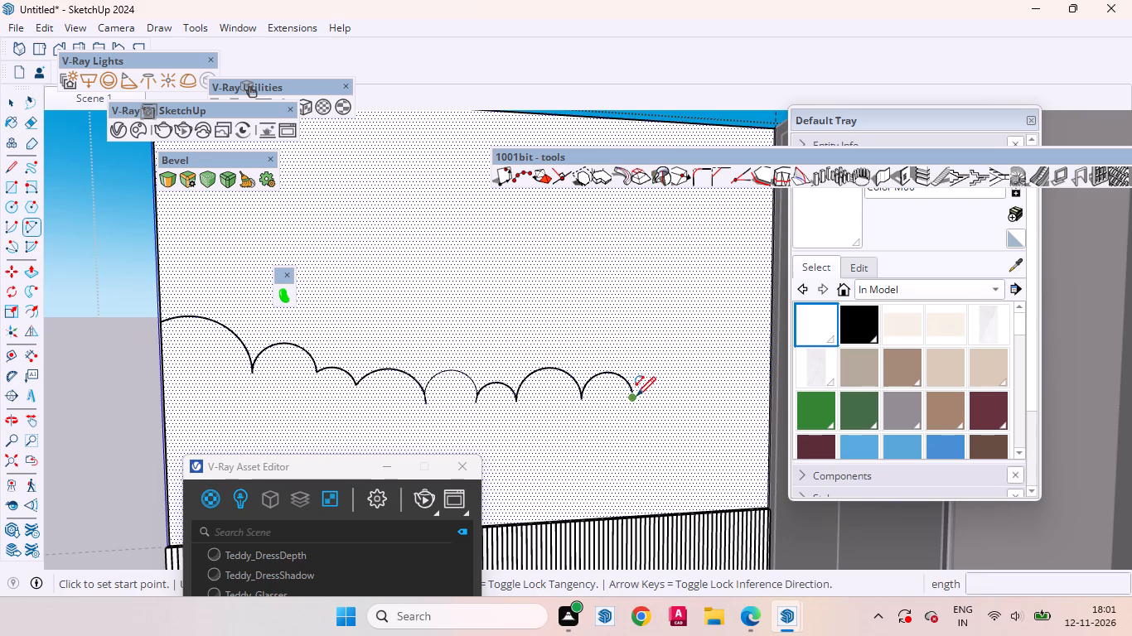
{"action": "left_click", "coordinate": [670, 363]}
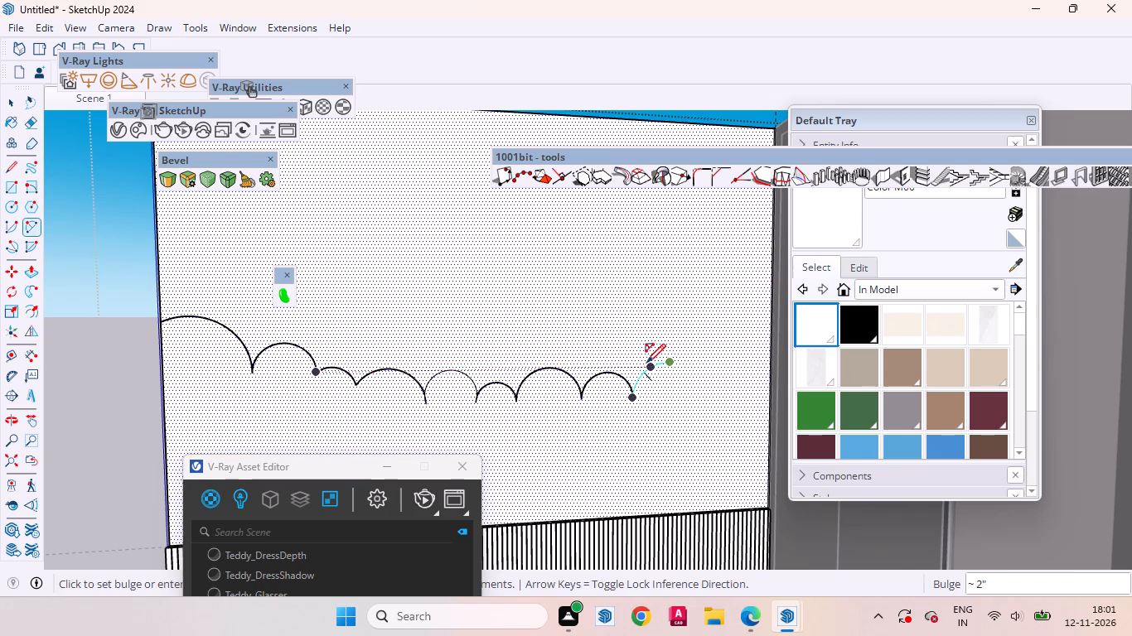
{"action": "scroll", "coordinate": [645, 363], "scroll_direction": "up", "scroll_amount": 6}
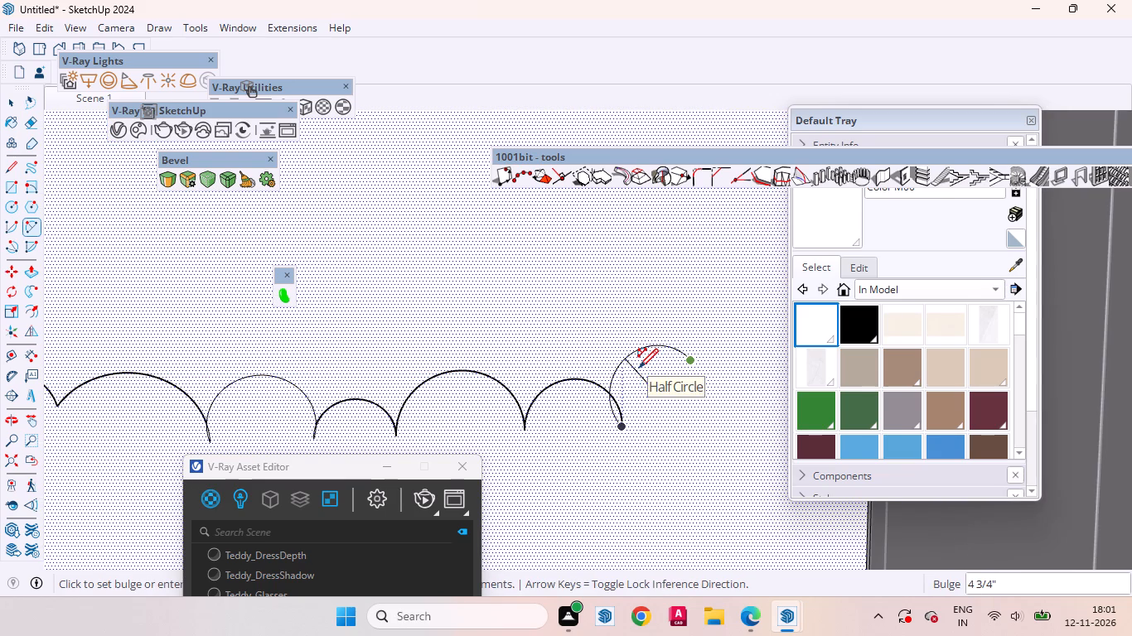
{"action": "left_click", "coordinate": [641, 369]}
Draw a larger upward arc with a bulge of about 7 5/8" from the end of the rising arc.
{"action": "scroll", "coordinate": [637, 412], "scroll_direction": "down", "scroll_amount": 9}
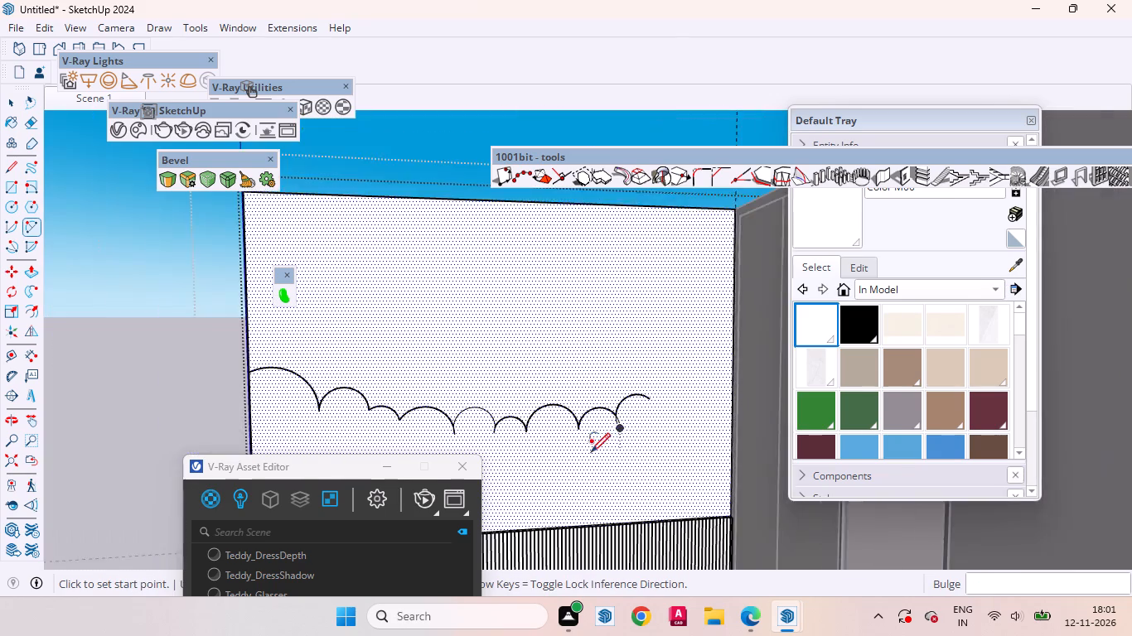
{"action": "scroll", "coordinate": [591, 452], "scroll_direction": "down", "scroll_amount": 4}
{"action": "left_click", "coordinate": [630, 418]}
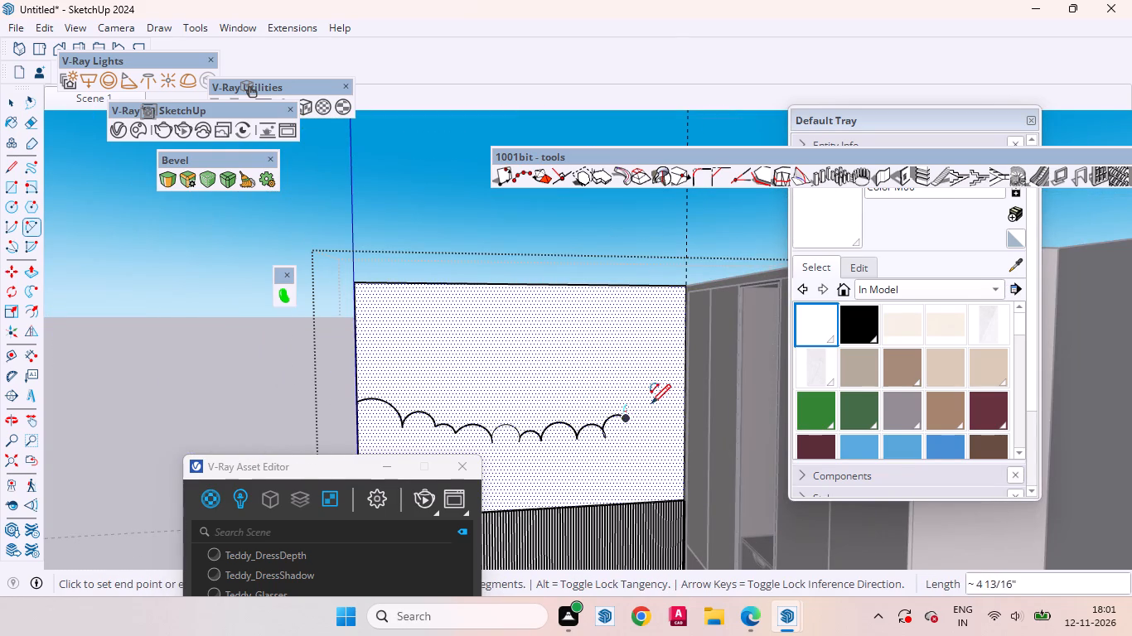
{"action": "left_click", "coordinate": [660, 403]}
{"action": "left_click", "coordinate": [647, 395]}
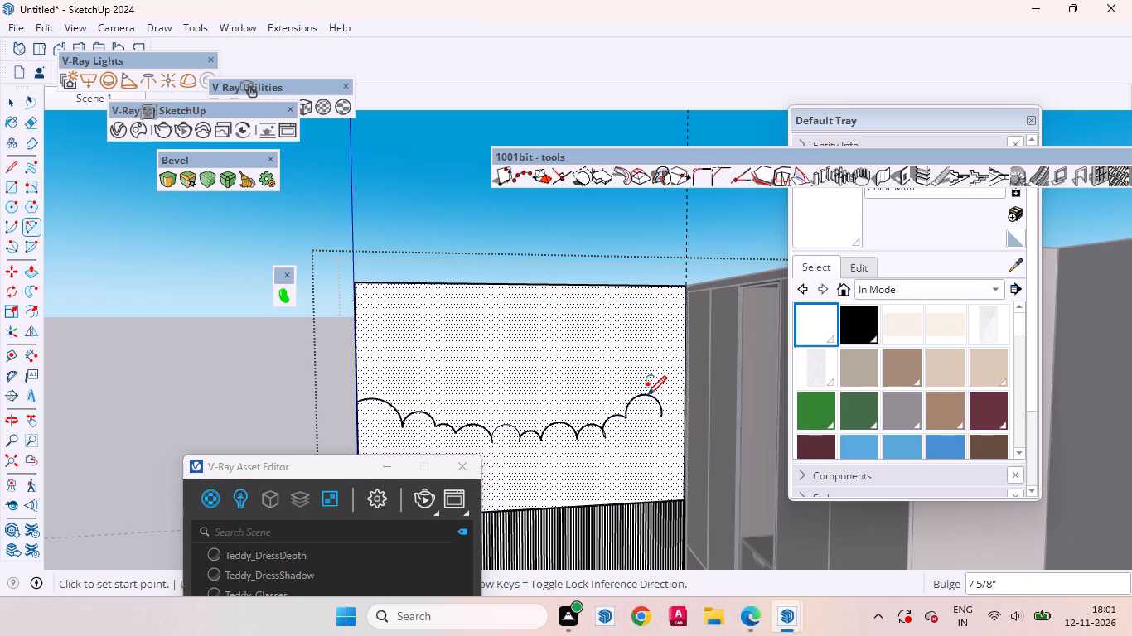
Draw the last arc of the cloud outline from the larger arc's end up to the panel's wardrobe-side edge.
{"action": "left_click", "coordinate": [663, 417]}
{"action": "scroll", "coordinate": [675, 393], "scroll_direction": "up", "scroll_amount": 5}
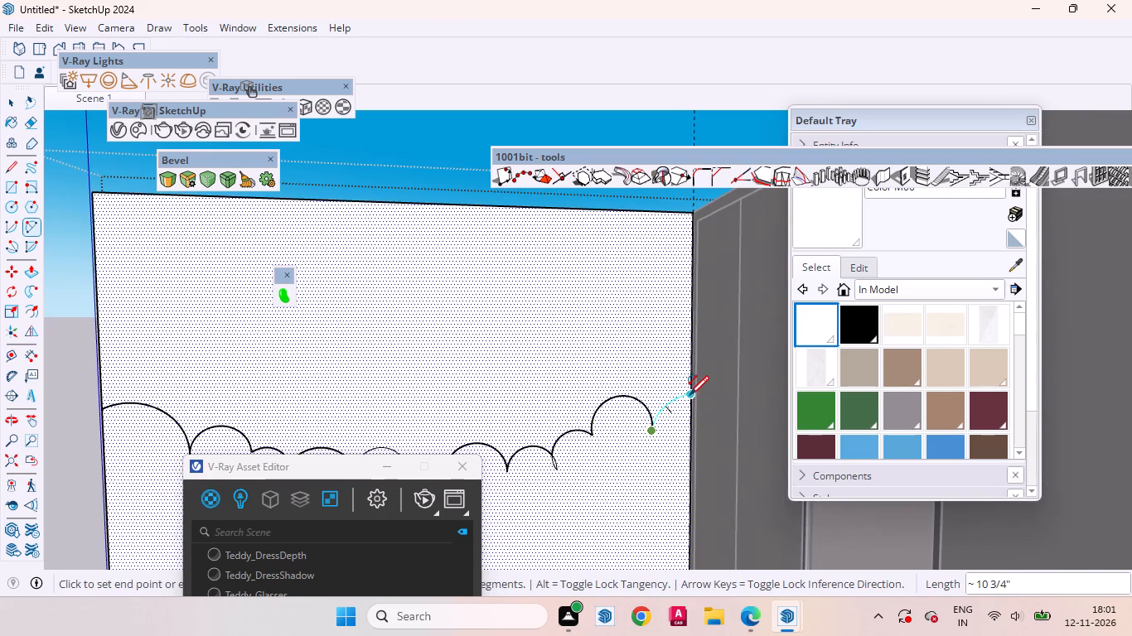
{"action": "scroll", "coordinate": [691, 395], "scroll_direction": "up", "scroll_amount": 19}
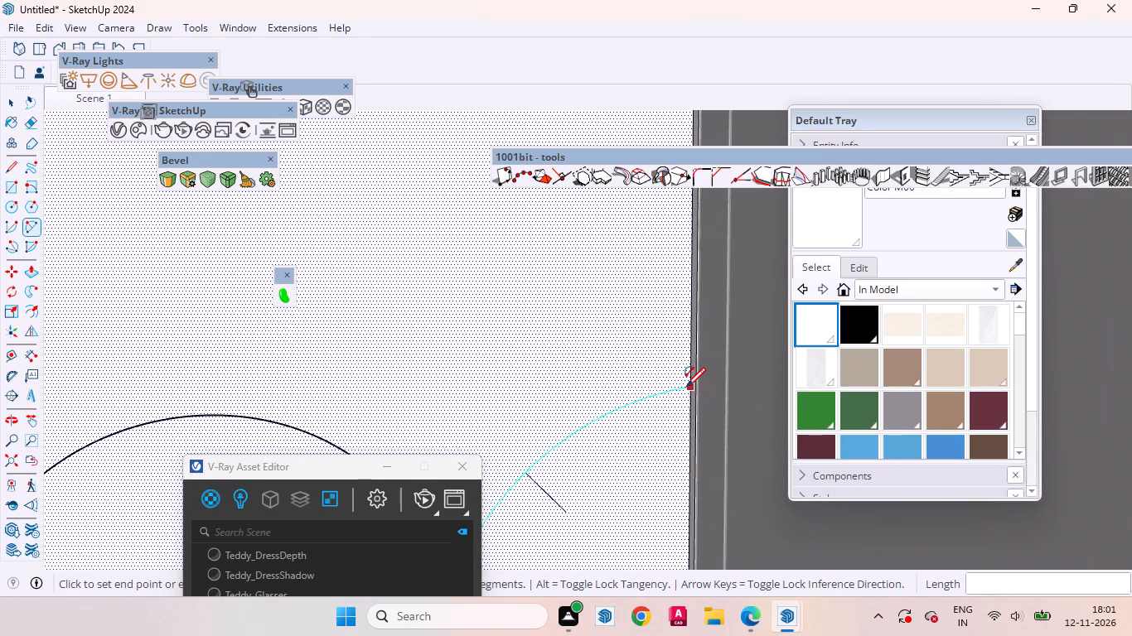
{"action": "scroll", "coordinate": [686, 387], "scroll_direction": "up", "scroll_amount": 1}
{"action": "left_click", "coordinate": [686, 387]}
{"action": "scroll", "coordinate": [654, 359], "scroll_direction": "down", "scroll_amount": 8}
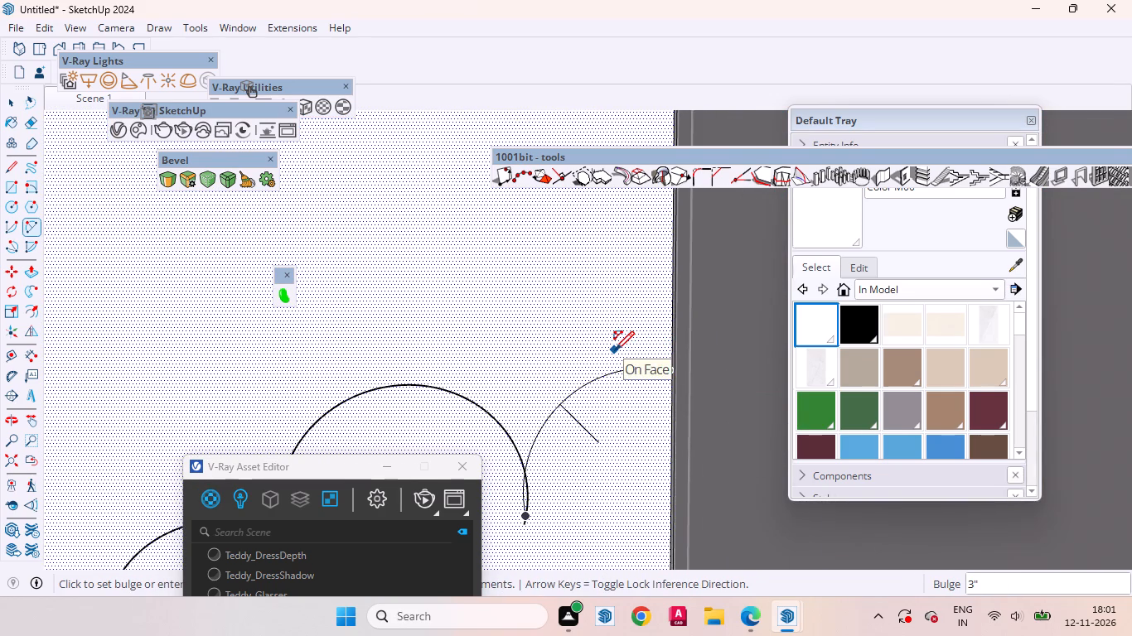
{"action": "left_click", "coordinate": [615, 350]}
Select the panel face below the cloud outline to check whether the outline divides it, and inspect the arc joints.
{"action": "scroll", "coordinate": [630, 448], "scroll_direction": "down", "scroll_amount": 10}
{"action": "scroll", "coordinate": [600, 378], "scroll_direction": "up", "scroll_amount": 1}
{"action": "scroll", "coordinate": [600, 378], "scroll_direction": "down", "scroll_amount": 14}
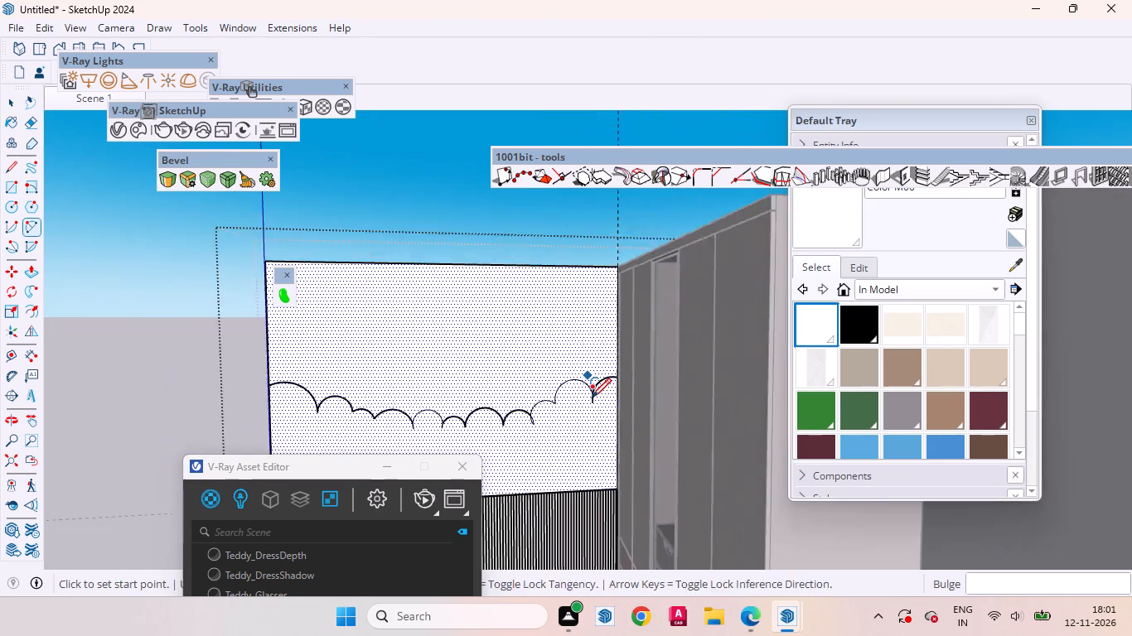
{"action": "scroll", "coordinate": [592, 397], "scroll_direction": "down", "scroll_amount": 1}
{"action": "key", "text": "space"}
{"action": "left_click", "coordinate": [512, 439]}
{"action": "scroll", "coordinate": [448, 421], "scroll_direction": "up", "scroll_amount": 8}
{"action": "scroll", "coordinate": [473, 403], "scroll_direction": "down", "scroll_amount": 5}
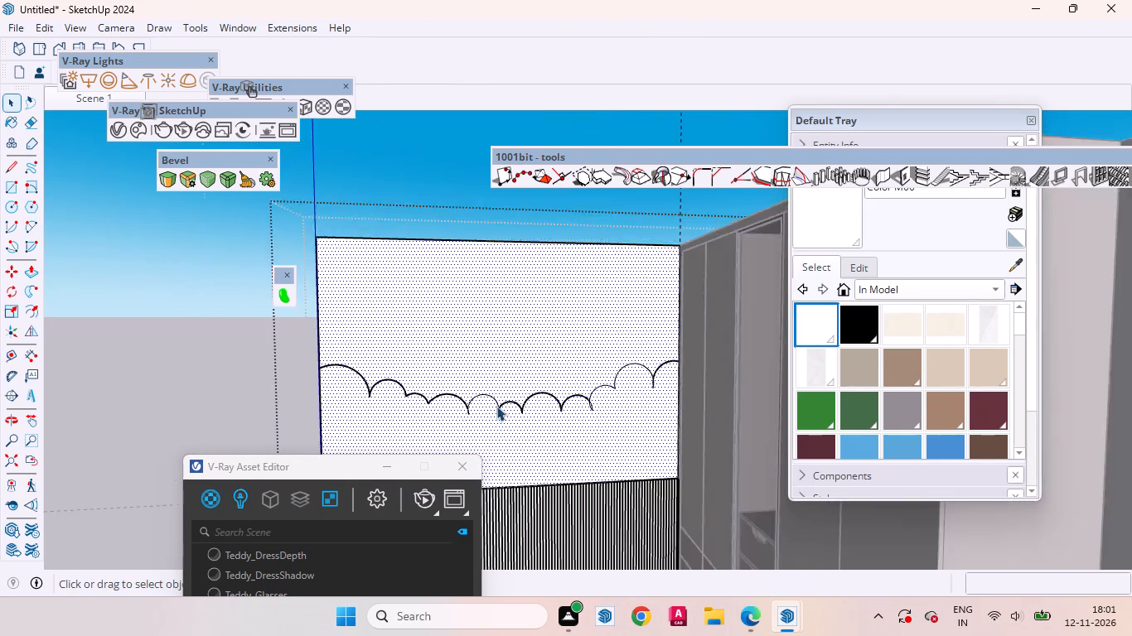
{"action": "scroll", "coordinate": [350, 369], "scroll_direction": "up", "scroll_amount": 4}
{"action": "scroll", "coordinate": [606, 415], "scroll_direction": "down", "scroll_amount": 4}
{"action": "scroll", "coordinate": [682, 380], "scroll_direction": "up", "scroll_amount": 2}
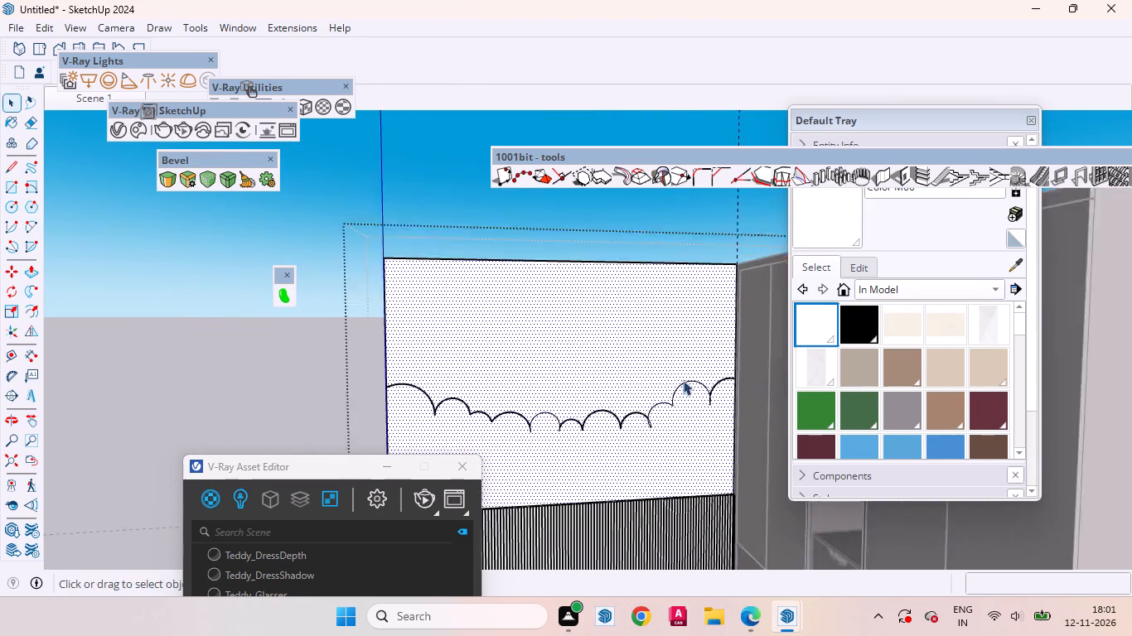
Draw a short line of about 3/16" joining the last arc's end to the panel's wardrobe-side edge.
{"action": "scroll", "coordinate": [683, 380], "scroll_direction": "up", "scroll_amount": 20}
{"action": "scroll", "coordinate": [683, 380], "scroll_direction": "up", "scroll_amount": 12}
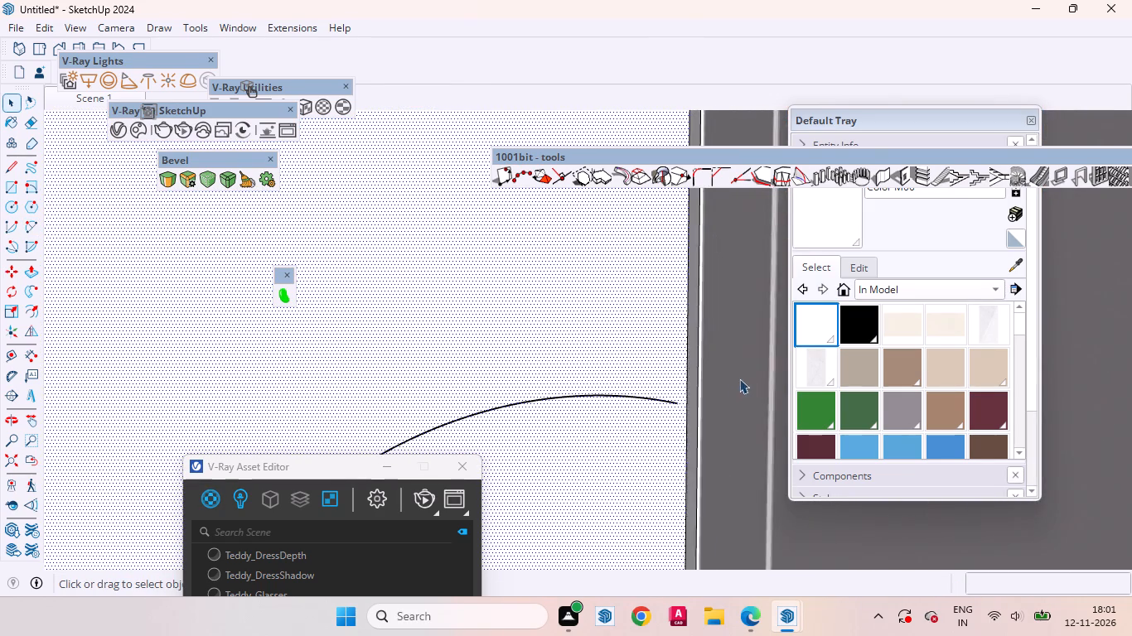
{"action": "scroll", "coordinate": [739, 378], "scroll_direction": "up", "scroll_amount": 8}
{"action": "key", "text": "l"}
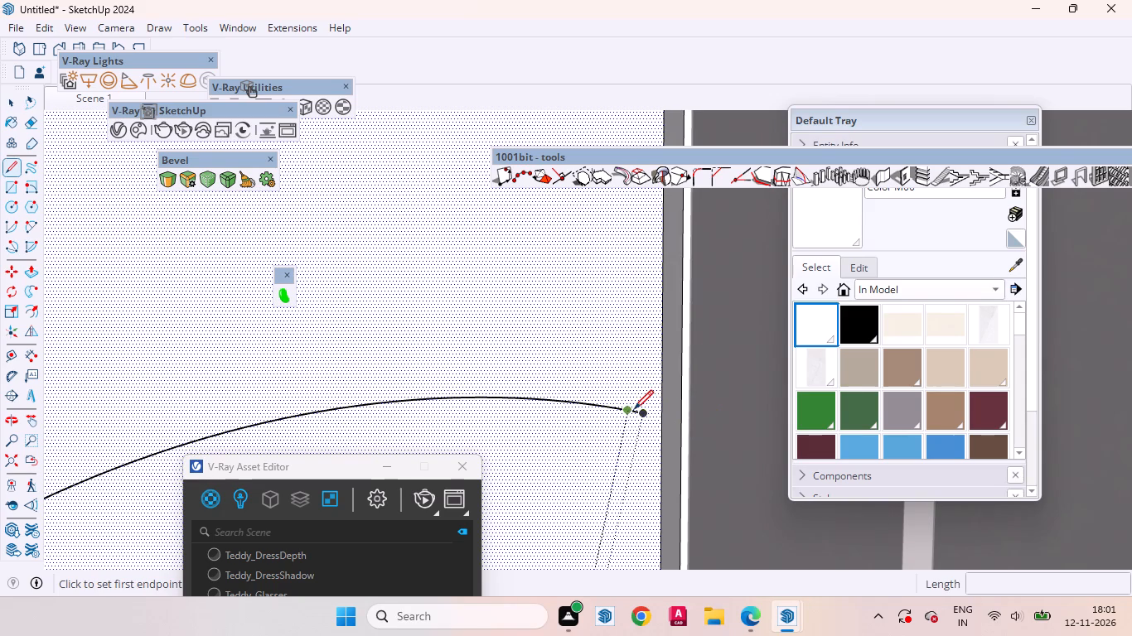
{"action": "left_click", "coordinate": [644, 411]}
{"action": "left_click", "coordinate": [660, 418]}
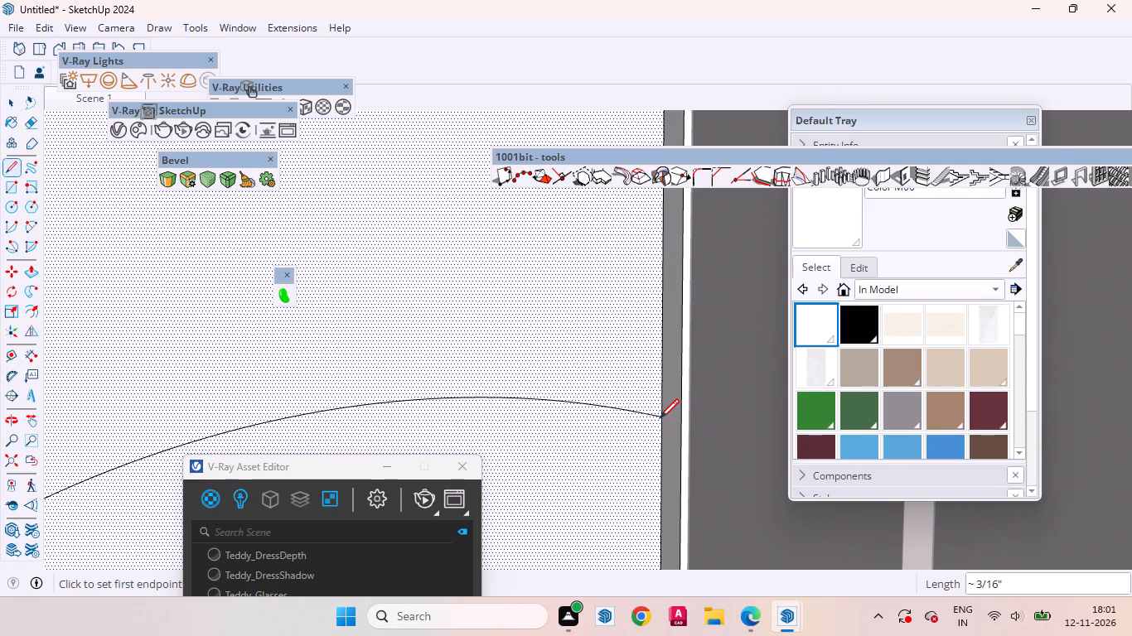
{"action": "key", "text": "space"}
Check whether the panel face is divided by the cloud outline and inspect the last arc's joint at the wardrobe-side edge.
{"action": "left_click", "coordinate": [620, 443]}
{"action": "scroll", "coordinate": [684, 409], "scroll_direction": "down", "scroll_amount": 8}
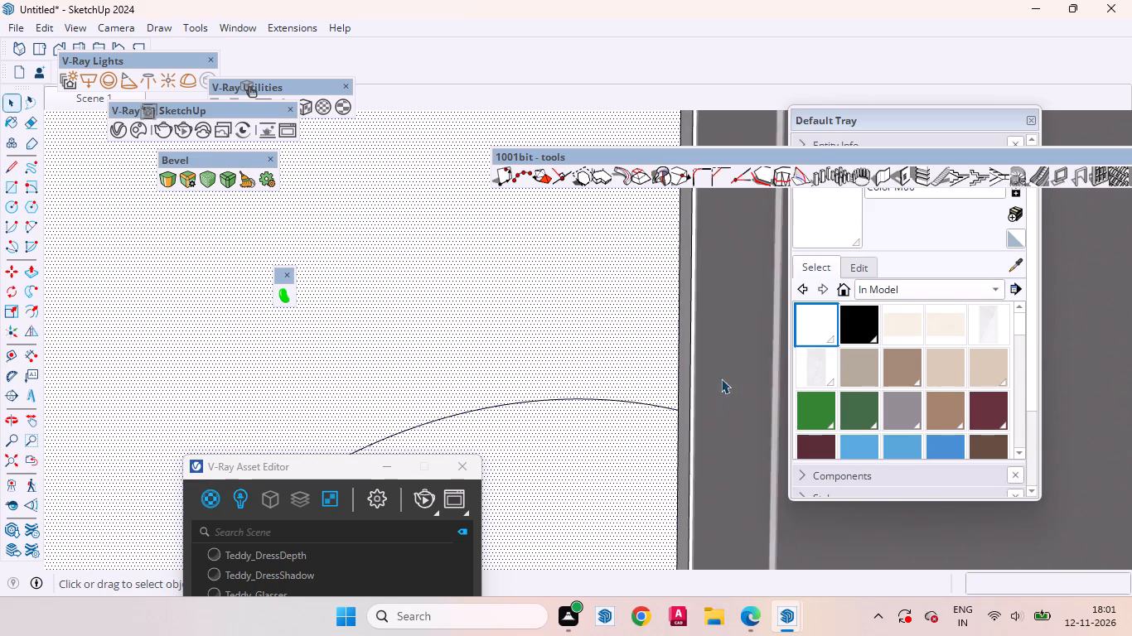
{"action": "scroll", "coordinate": [721, 378], "scroll_direction": "down", "scroll_amount": 3}
{"action": "scroll", "coordinate": [701, 401], "scroll_direction": "up", "scroll_amount": 20}
{"action": "scroll", "coordinate": [701, 401], "scroll_direction": "up", "scroll_amount": 10}
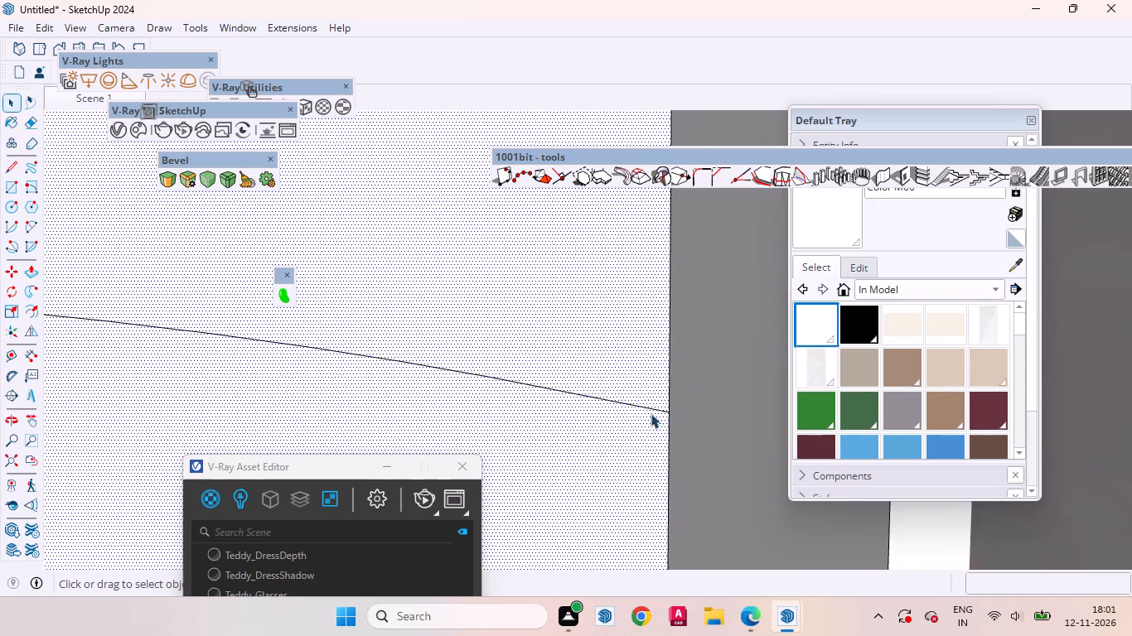
{"action": "scroll", "coordinate": [651, 413], "scroll_direction": "up", "scroll_amount": 20}
{"action": "scroll", "coordinate": [651, 413], "scroll_direction": "up", "scroll_amount": 5}
{"action": "middle_click_drag", "start_coordinate": [668, 410], "coordinate": [685, 440]}
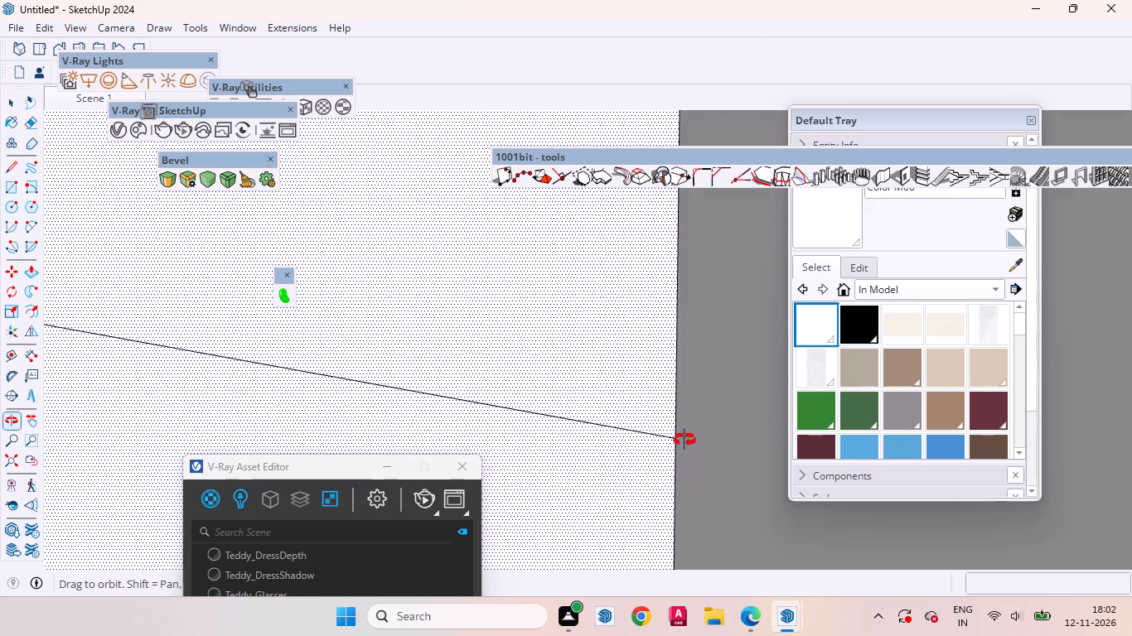
{"action": "middle_click_drag", "start_coordinate": [685, 440], "coordinate": [750, 566]}
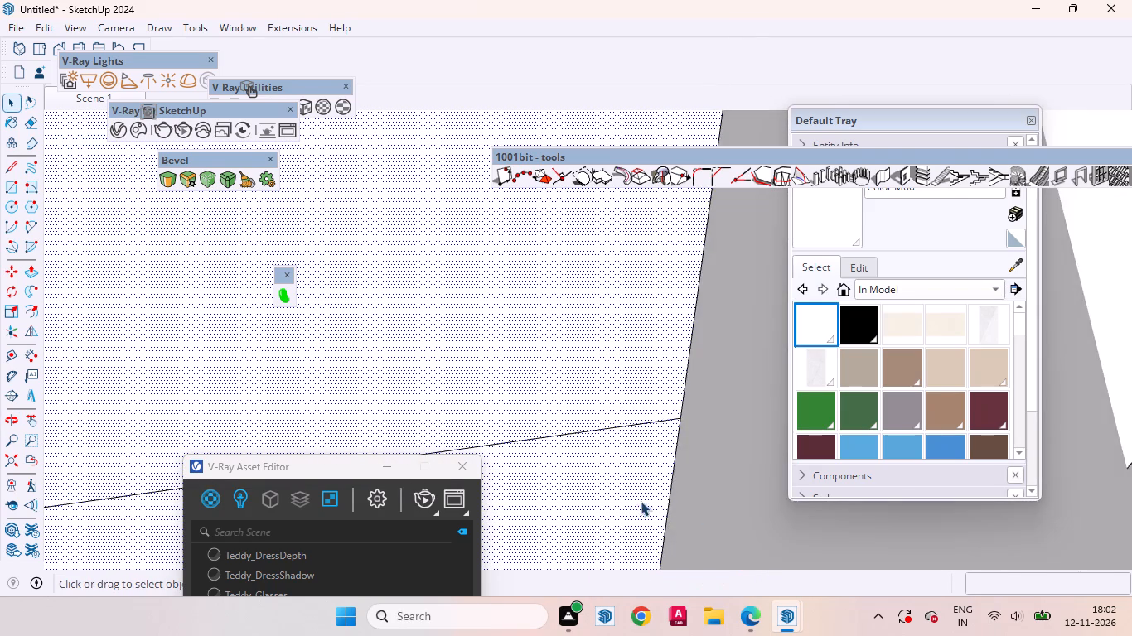
{"action": "scroll", "coordinate": [578, 477], "scroll_direction": "down", "scroll_amount": 20}
{"action": "scroll", "coordinate": [578, 477], "scroll_direction": "down", "scroll_amount": 15}
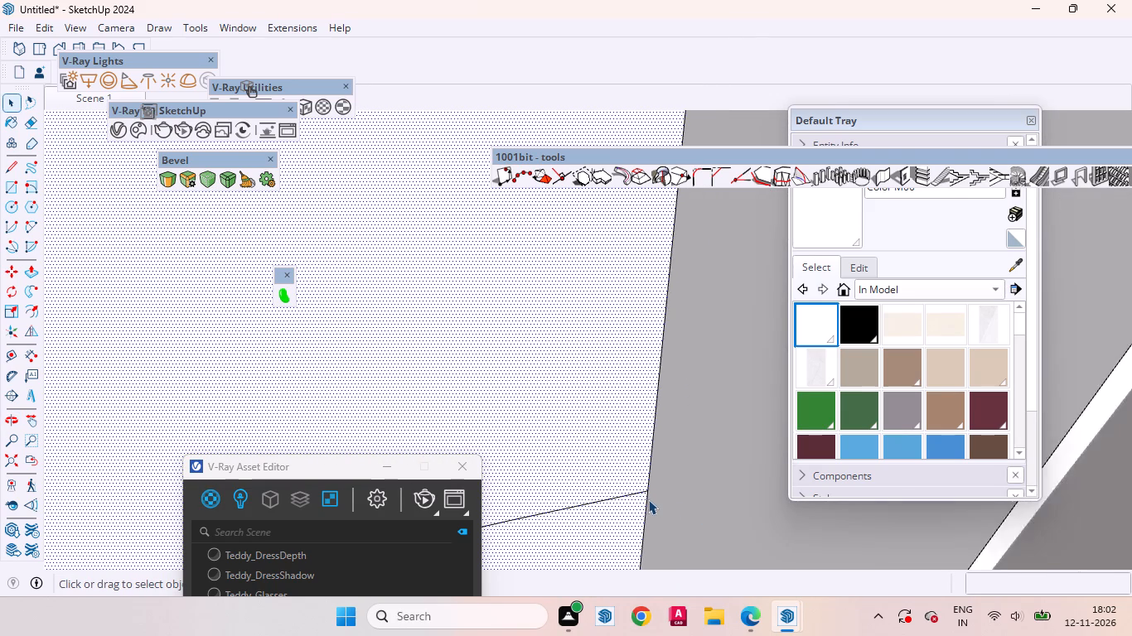
{"action": "scroll", "coordinate": [648, 499], "scroll_direction": "down", "scroll_amount": 2}
{"action": "scroll", "coordinate": [648, 499], "scroll_direction": "up", "scroll_amount": 1}
{"action": "scroll", "coordinate": [648, 499], "scroll_direction": "down", "scroll_amount": 9}
{"action": "scroll", "coordinate": [651, 500], "scroll_direction": "up", "scroll_amount": 1}
{"action": "scroll", "coordinate": [651, 500], "scroll_direction": "down", "scroll_amount": 19}
{"action": "scroll", "coordinate": [662, 494], "scroll_direction": "up", "scroll_amount": 1}
{"action": "scroll", "coordinate": [662, 495], "scroll_direction": "down", "scroll_amount": 5}
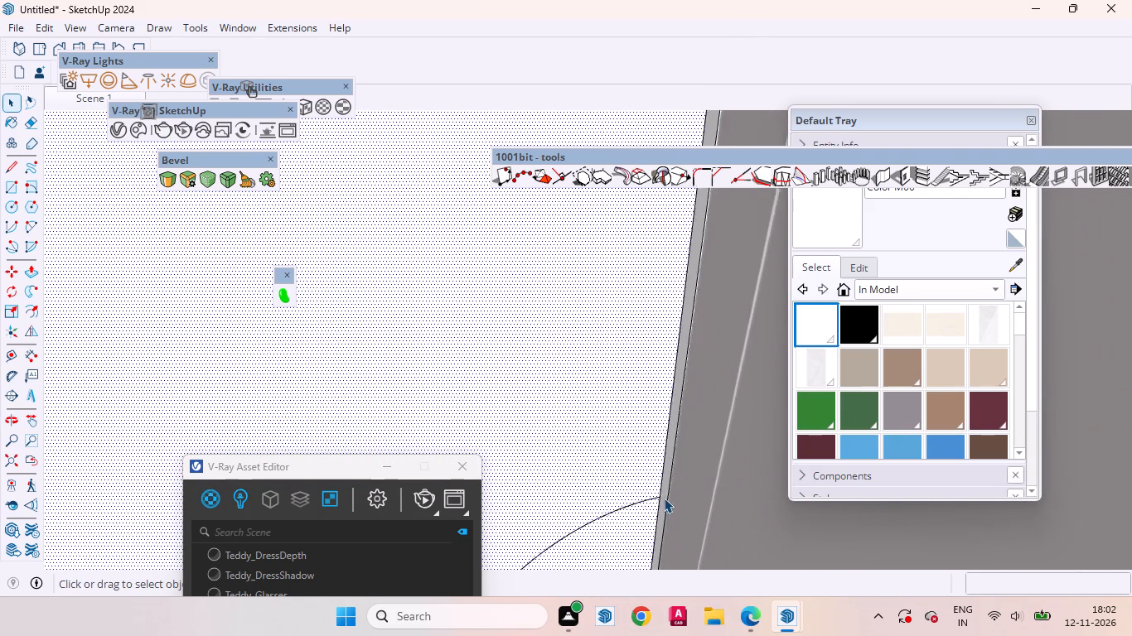
{"action": "scroll", "coordinate": [664, 498], "scroll_direction": "down", "scroll_amount": 20}
{"action": "scroll", "coordinate": [664, 498], "scroll_direction": "down", "scroll_amount": 3}
{"action": "scroll", "coordinate": [670, 330], "scroll_direction": "down", "scroll_amount": 4}
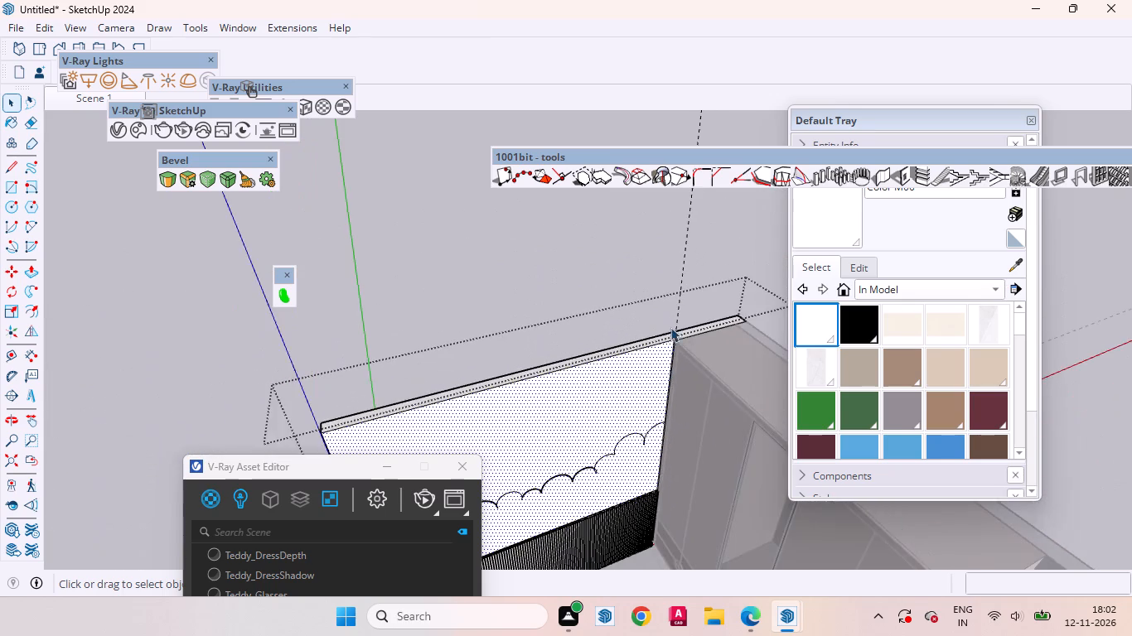
{"action": "scroll", "coordinate": [670, 327], "scroll_direction": "down", "scroll_amount": 8}
{"action": "scroll", "coordinate": [589, 420], "scroll_direction": "up", "scroll_amount": 4}
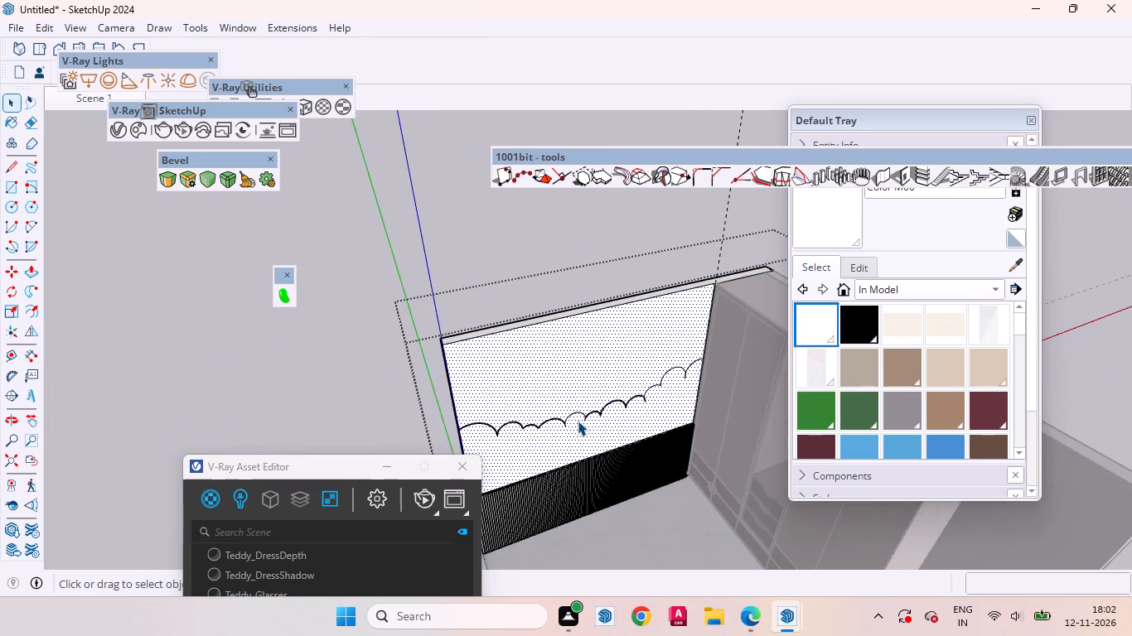
Undo the whole cloud outline, arc by arc, until the wall panel face above the fluted section is plain.
{"action": "key", "text": "ctrl+z"}
{"action": "key", "text": "ctrl+z"}
{"action": "key", "text": "ctrl+z"}
{"action": "key", "text": "ctrl+z"}
{"action": "key", "text": "ctrl+z"}
{"action": "key", "text": "z"}
{"action": "key", "text": "ctrl+z"}
{"action": "key", "text": "ctrl+z"}
{"action": "key", "text": "ctrl+z"}
{"action": "key", "text": "space"}
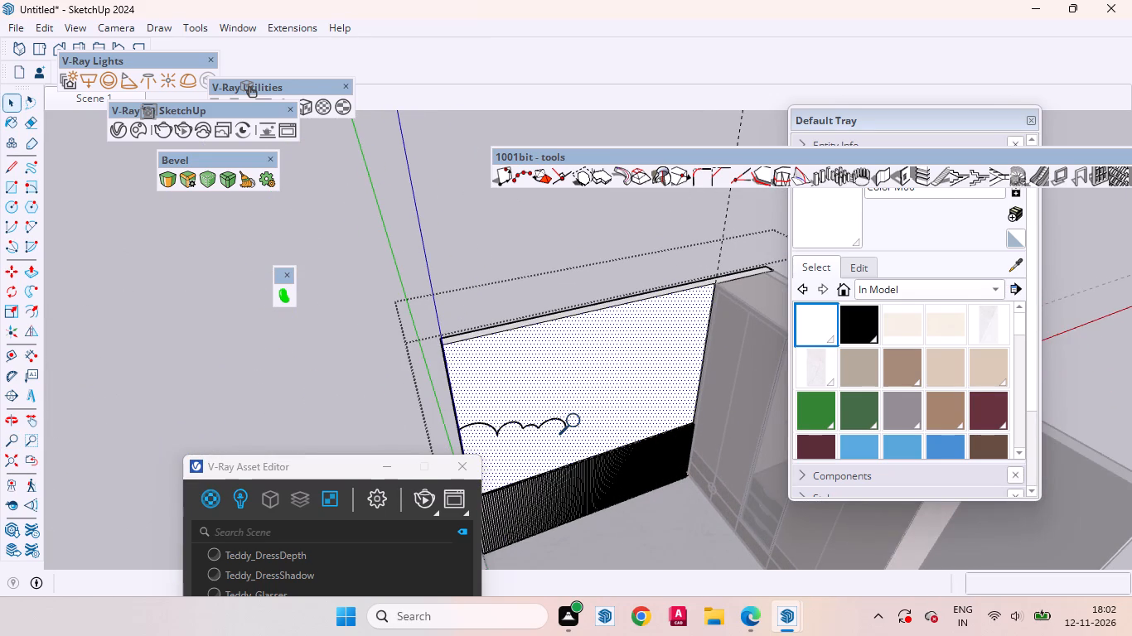
{"action": "key", "text": "ctrl+z"}
{"action": "key", "text": "ctrl+z"}
{"action": "key", "text": "ctrl+z"}
{"action": "key", "text": "ctrl+z"}
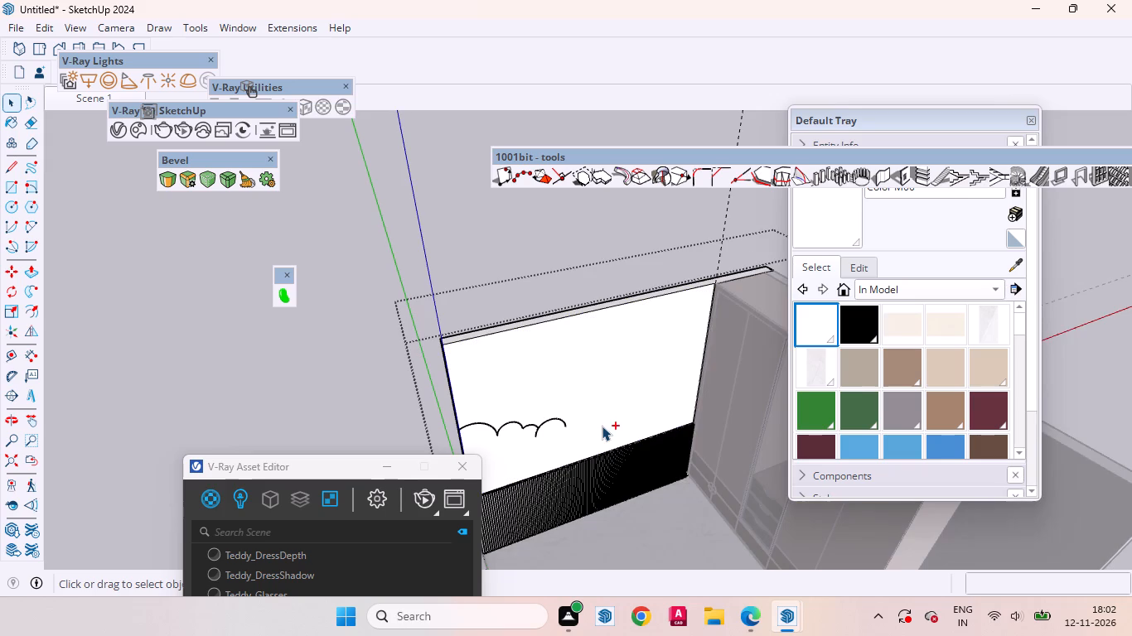
{"action": "key", "text": "ctrl+z"}
{"action": "key", "text": "ctrl+z"}
{"action": "key", "text": "ctrl+z"}
{"action": "key", "text": "ctrl+z"}
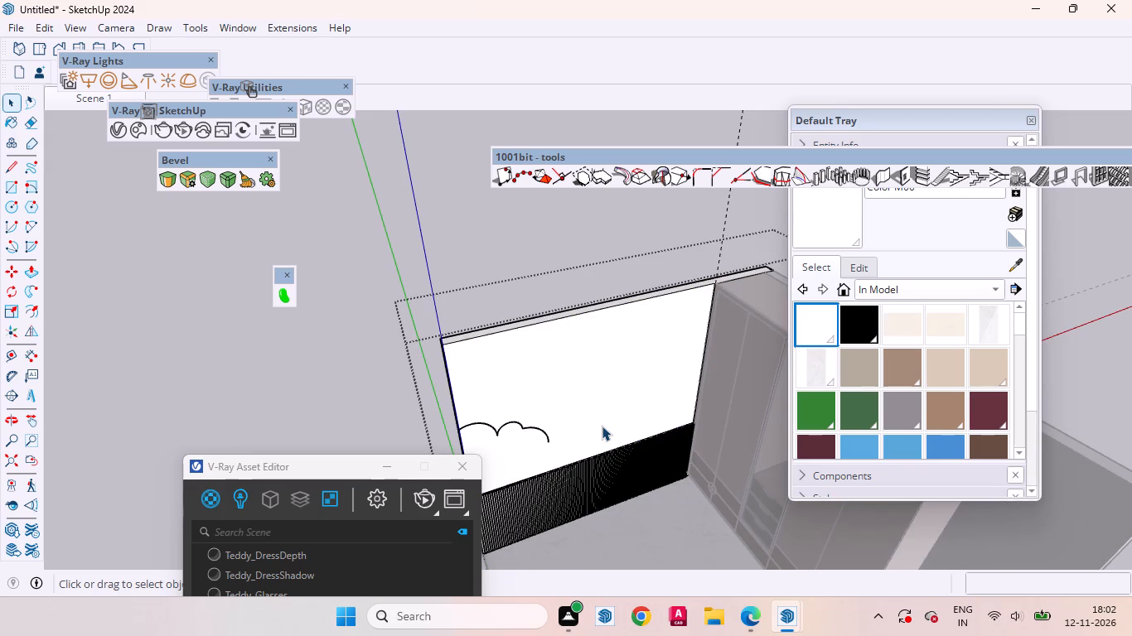
{"action": "key", "text": "ctrl+z"}
{"action": "key", "text": "ctrl+z"}
{"action": "left_click", "coordinate": [612, 422], "text": "ctrl"}
{"action": "key", "text": "ctrl+z"}
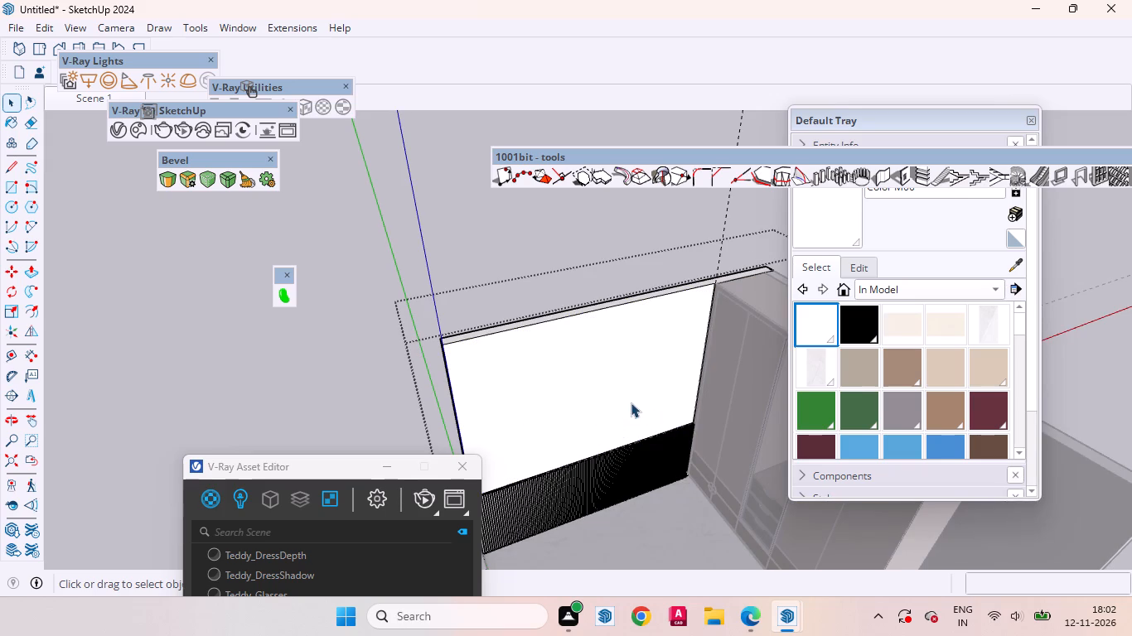
Select the plain panel face to check it, and close the wall panel group being edited.
{"action": "left_click", "coordinate": [619, 395]}
{"action": "scroll", "coordinate": [558, 392], "scroll_direction": "down", "scroll_amount": 8}
{"action": "left_click", "coordinate": [458, 360]}
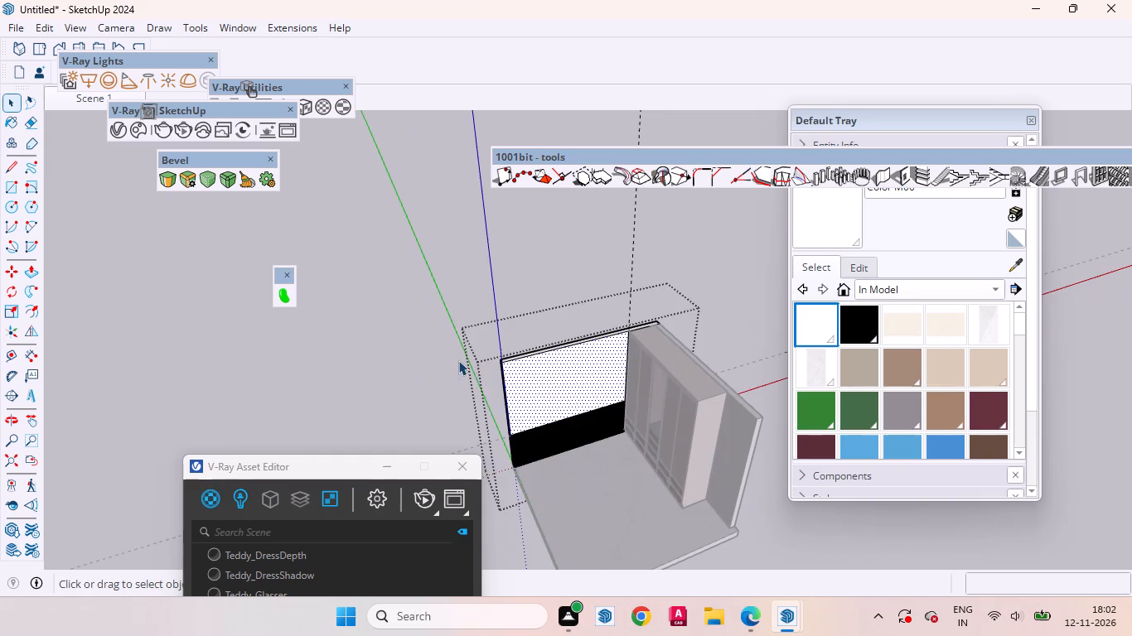
{"action": "left_click", "coordinate": [405, 370]}
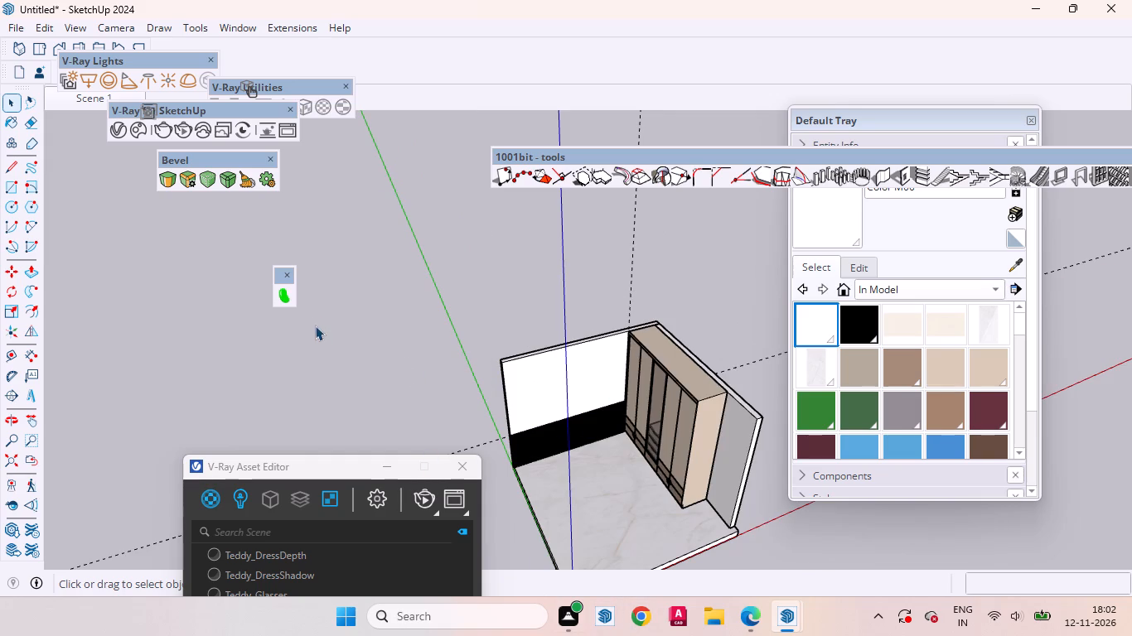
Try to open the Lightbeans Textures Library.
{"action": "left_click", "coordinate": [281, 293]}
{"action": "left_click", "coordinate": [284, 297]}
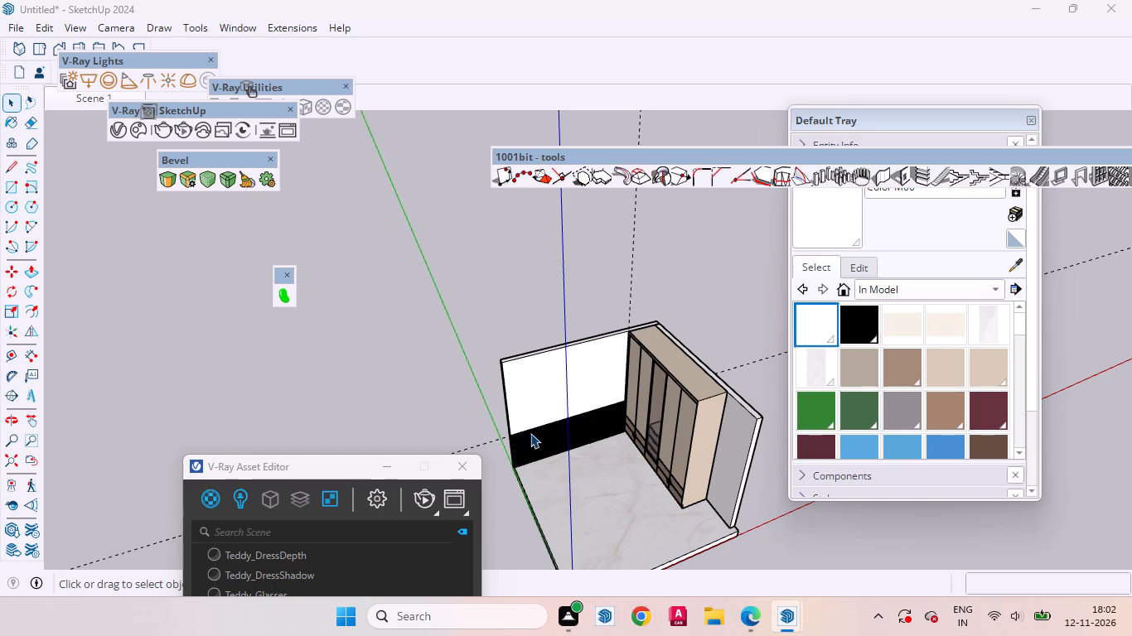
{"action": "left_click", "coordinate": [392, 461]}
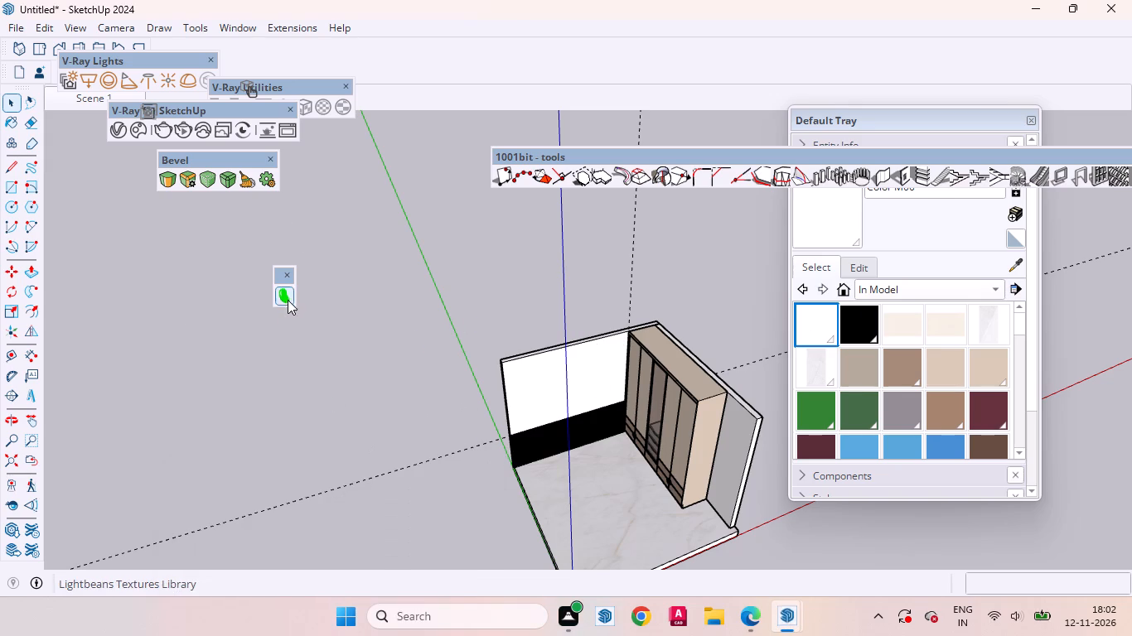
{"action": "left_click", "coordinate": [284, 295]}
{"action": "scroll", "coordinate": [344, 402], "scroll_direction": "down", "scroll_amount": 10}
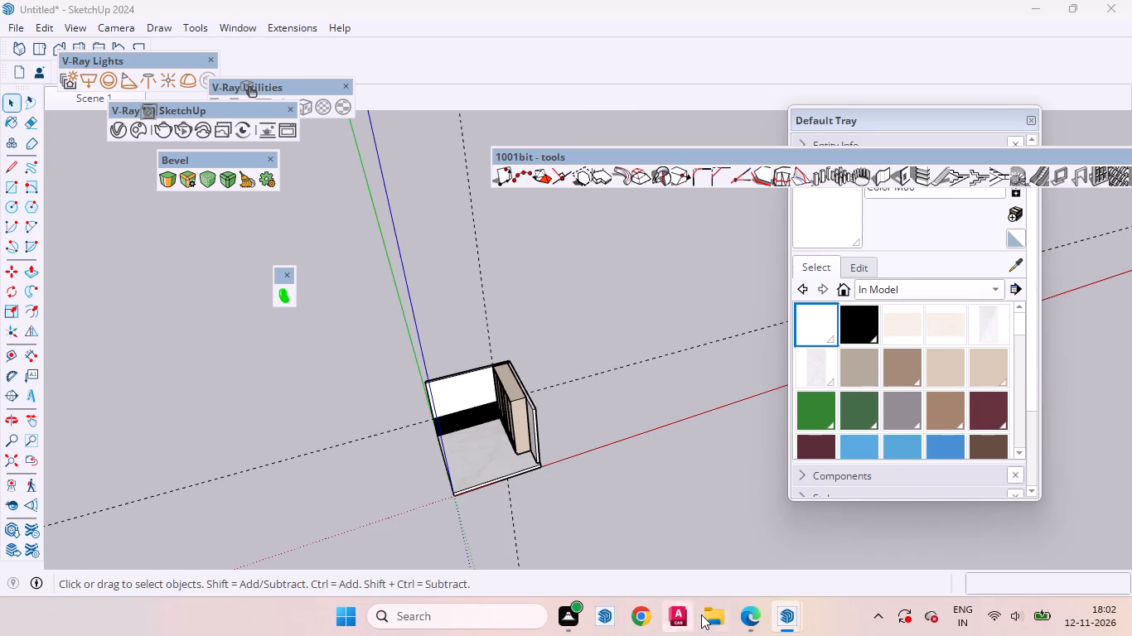
Bring up the V-Ray Frame Buffer window and close it.
{"action": "left_click", "coordinate": [916, 539]}
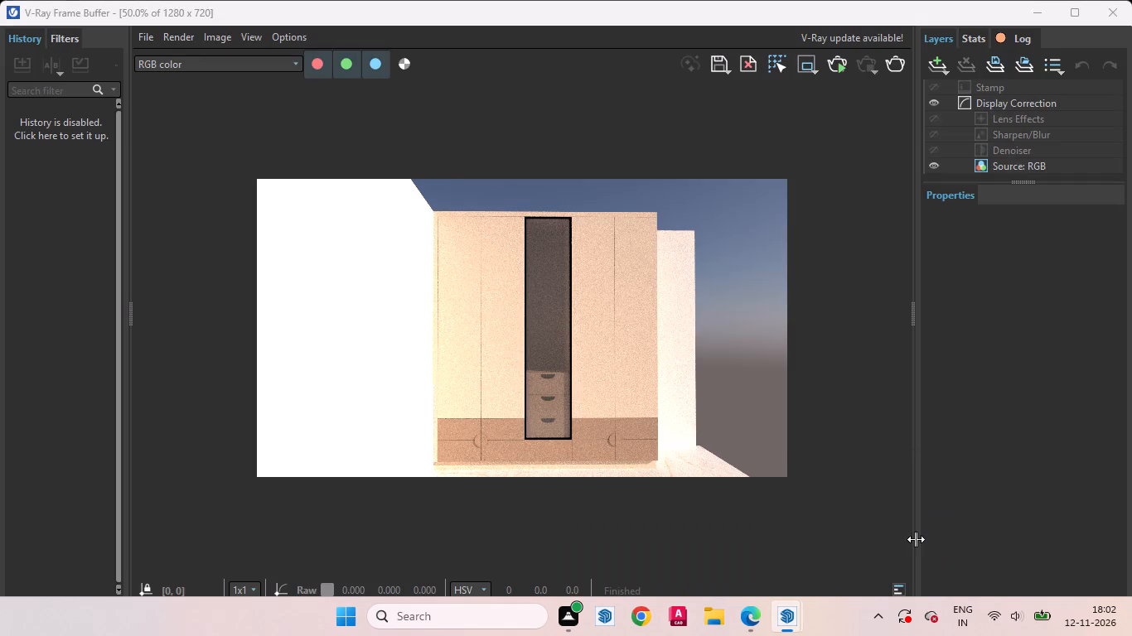
{"action": "left_click", "coordinate": [1113, 12]}
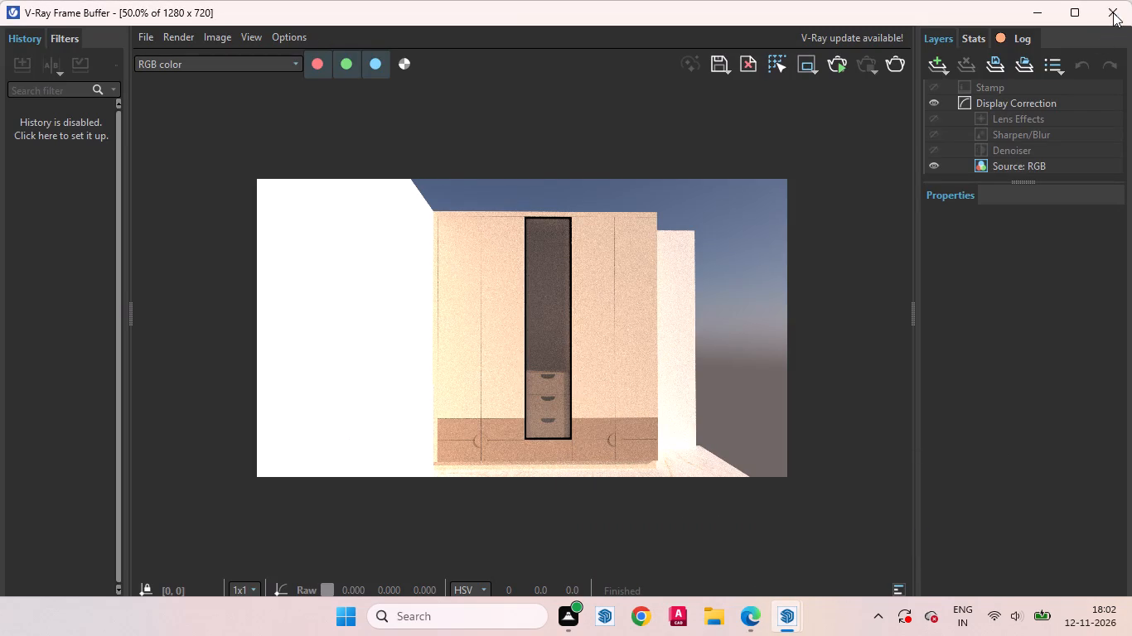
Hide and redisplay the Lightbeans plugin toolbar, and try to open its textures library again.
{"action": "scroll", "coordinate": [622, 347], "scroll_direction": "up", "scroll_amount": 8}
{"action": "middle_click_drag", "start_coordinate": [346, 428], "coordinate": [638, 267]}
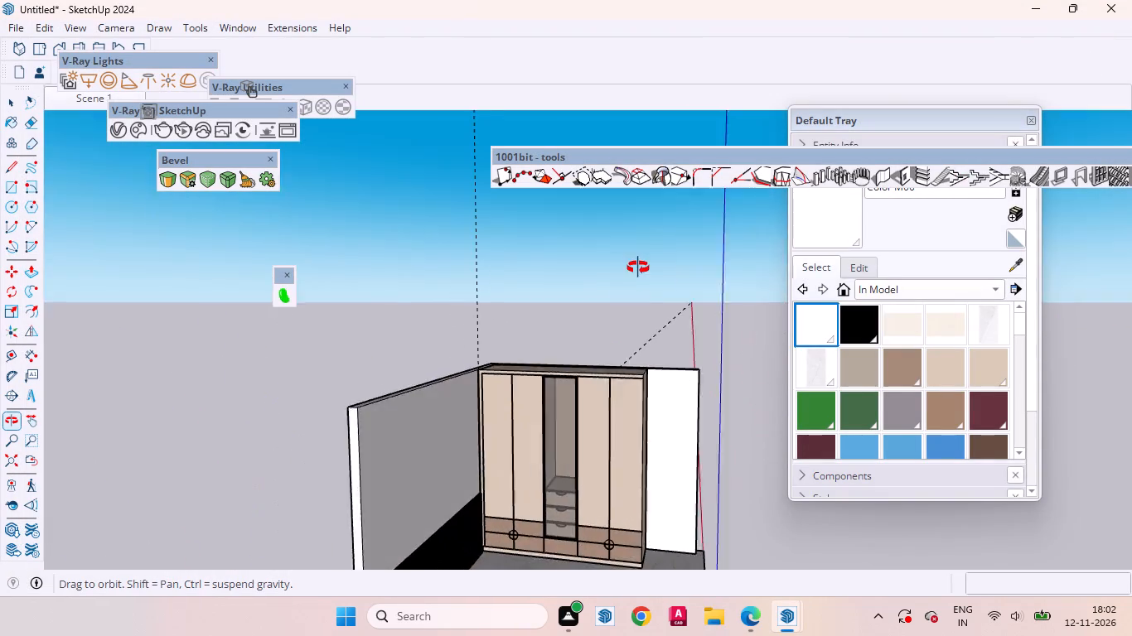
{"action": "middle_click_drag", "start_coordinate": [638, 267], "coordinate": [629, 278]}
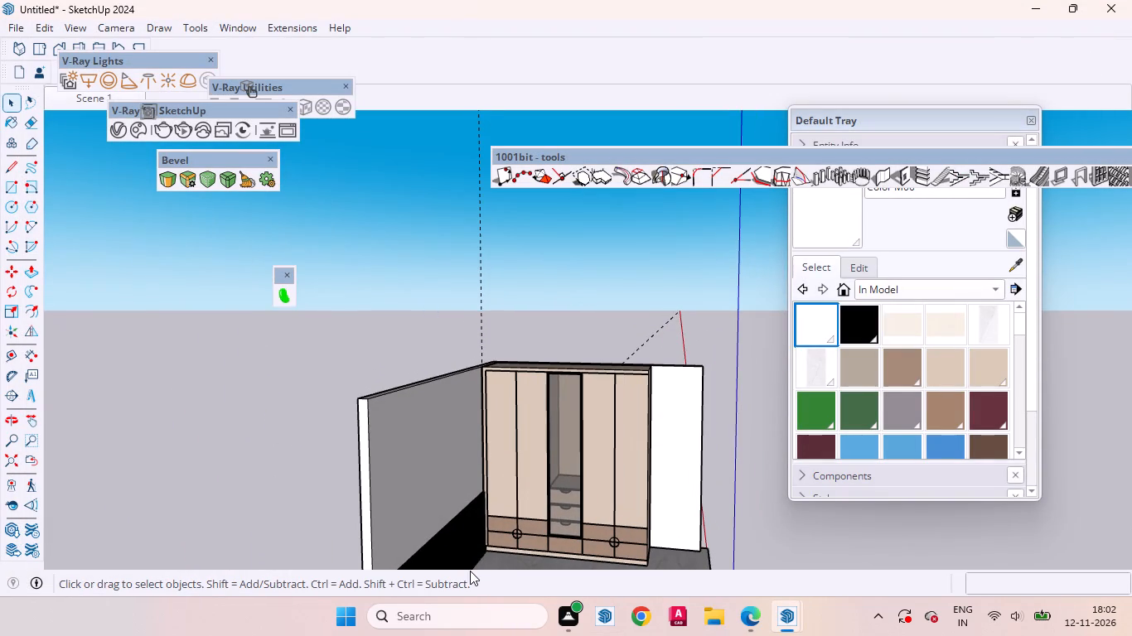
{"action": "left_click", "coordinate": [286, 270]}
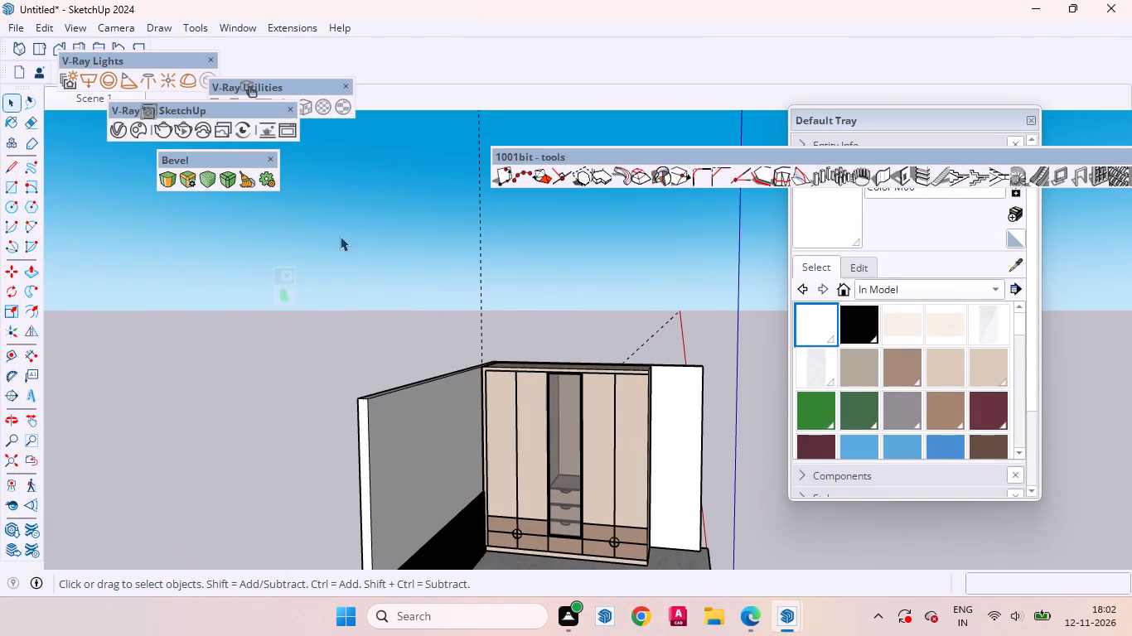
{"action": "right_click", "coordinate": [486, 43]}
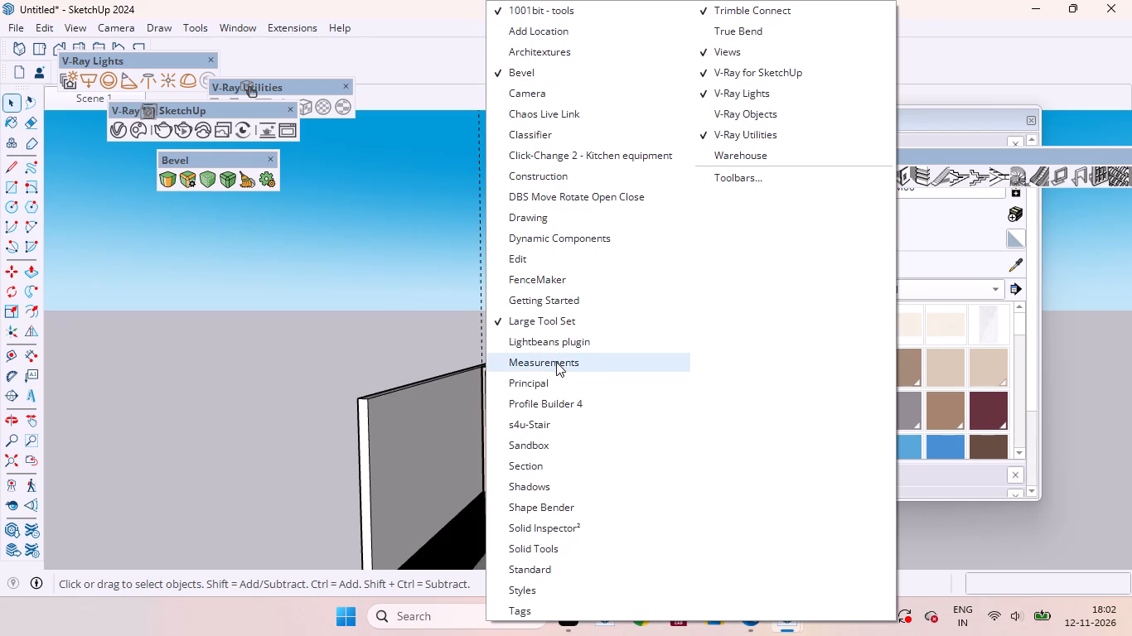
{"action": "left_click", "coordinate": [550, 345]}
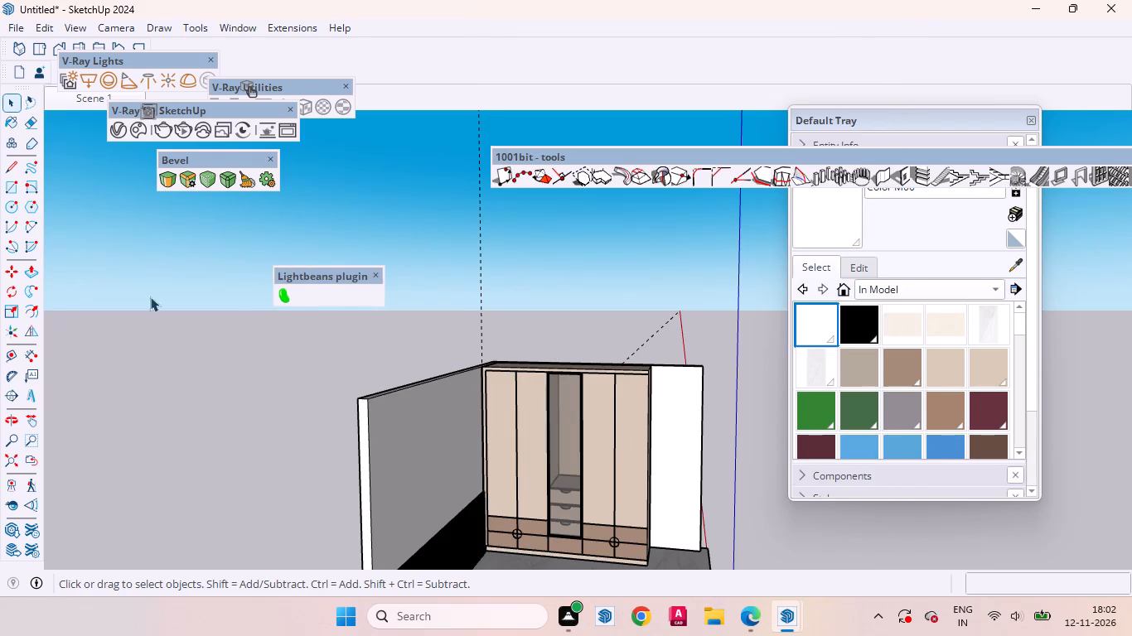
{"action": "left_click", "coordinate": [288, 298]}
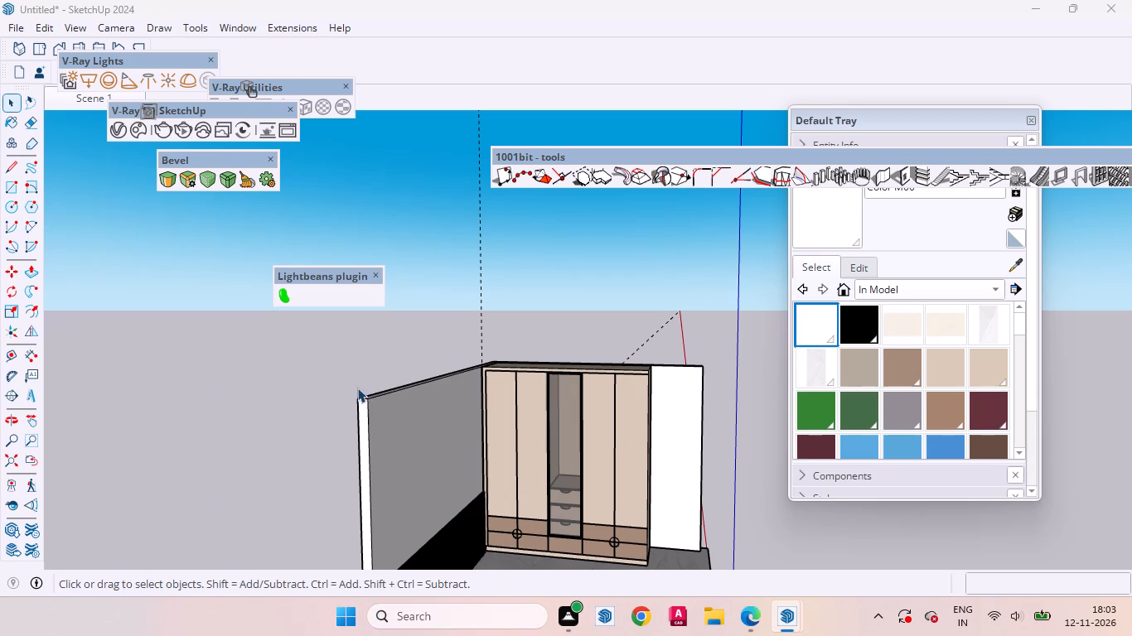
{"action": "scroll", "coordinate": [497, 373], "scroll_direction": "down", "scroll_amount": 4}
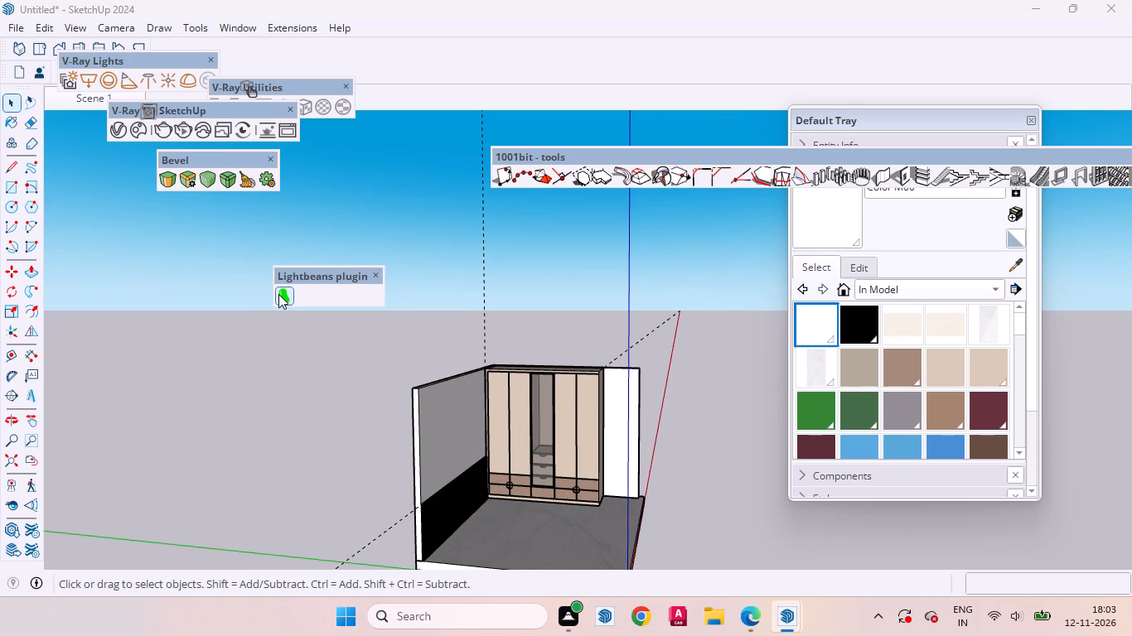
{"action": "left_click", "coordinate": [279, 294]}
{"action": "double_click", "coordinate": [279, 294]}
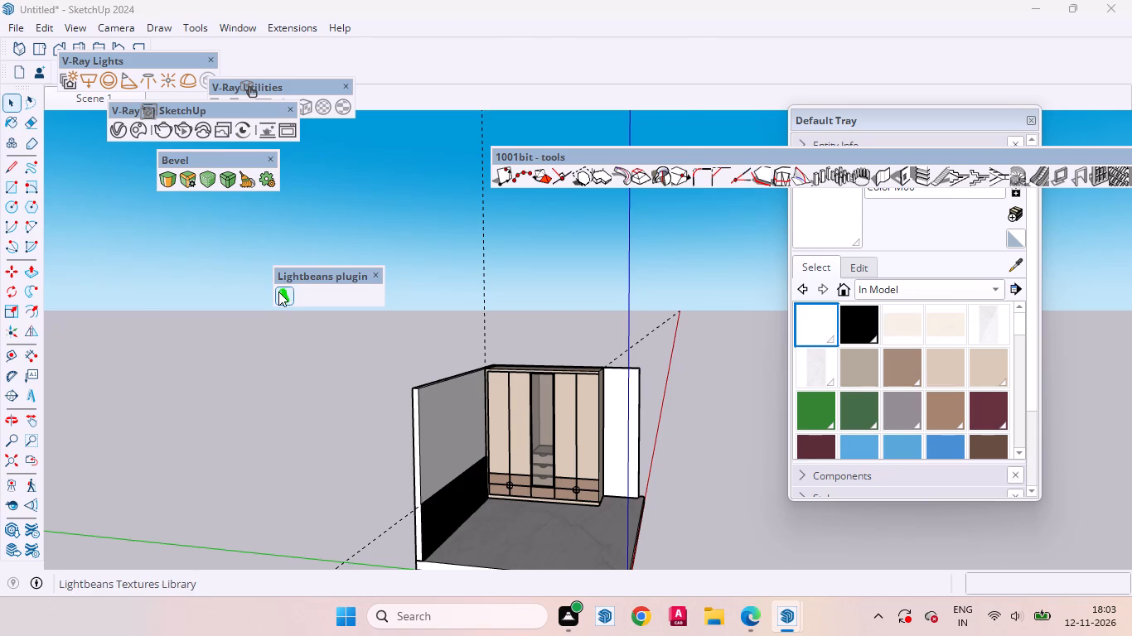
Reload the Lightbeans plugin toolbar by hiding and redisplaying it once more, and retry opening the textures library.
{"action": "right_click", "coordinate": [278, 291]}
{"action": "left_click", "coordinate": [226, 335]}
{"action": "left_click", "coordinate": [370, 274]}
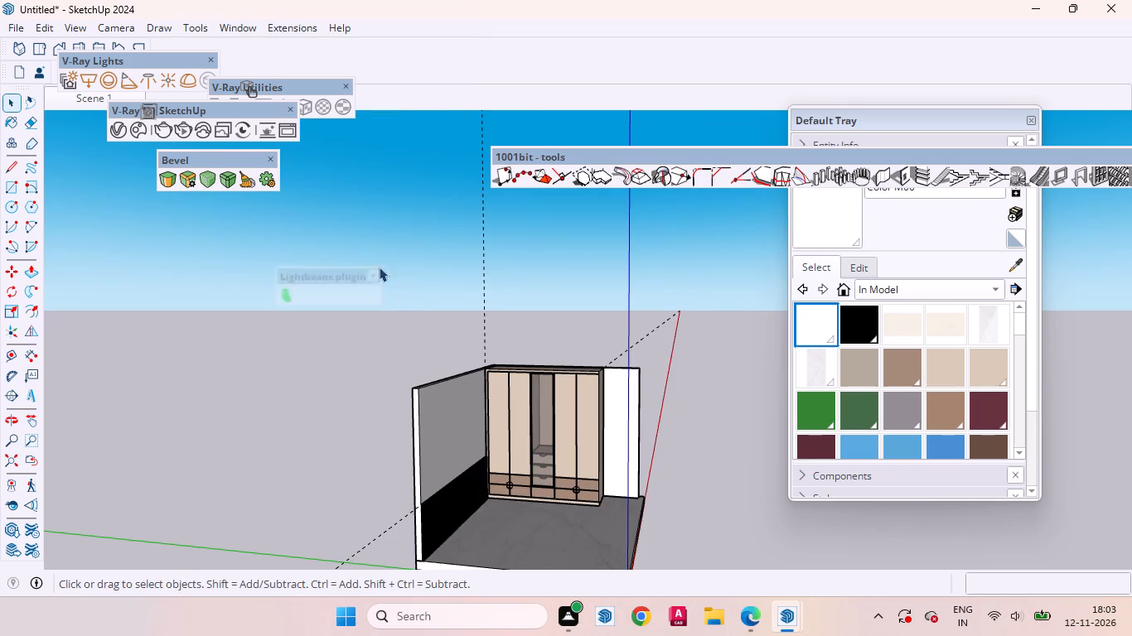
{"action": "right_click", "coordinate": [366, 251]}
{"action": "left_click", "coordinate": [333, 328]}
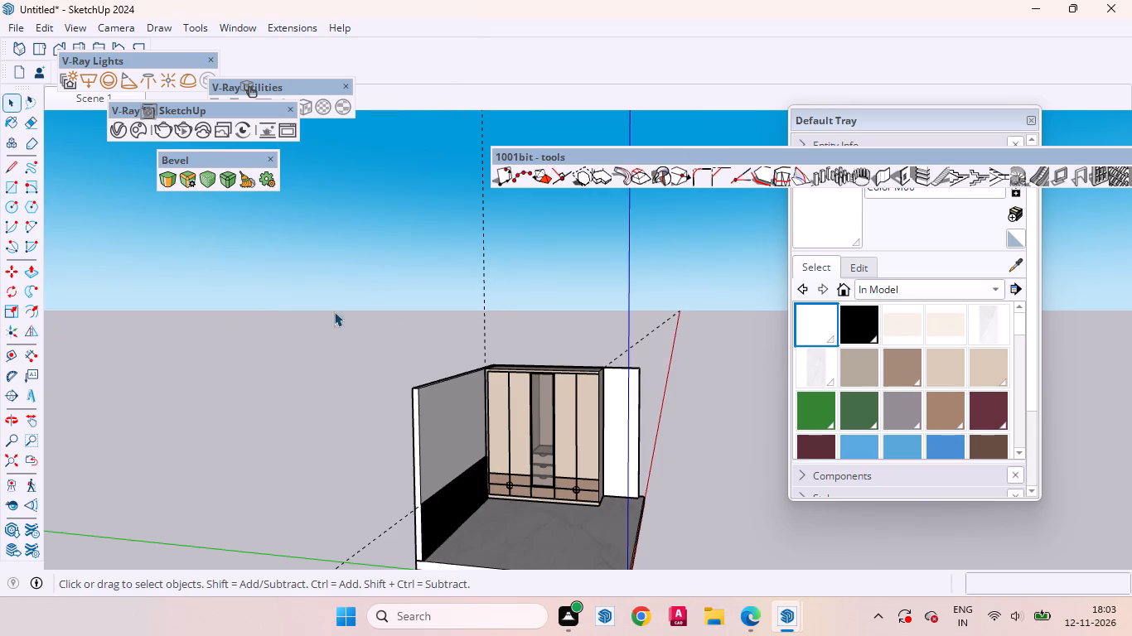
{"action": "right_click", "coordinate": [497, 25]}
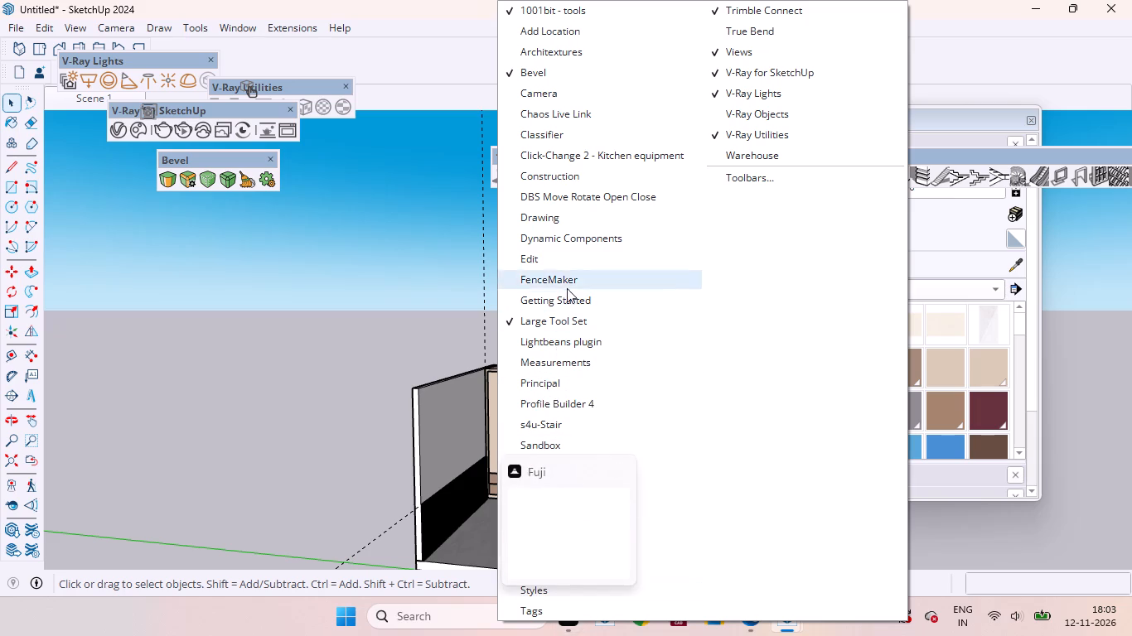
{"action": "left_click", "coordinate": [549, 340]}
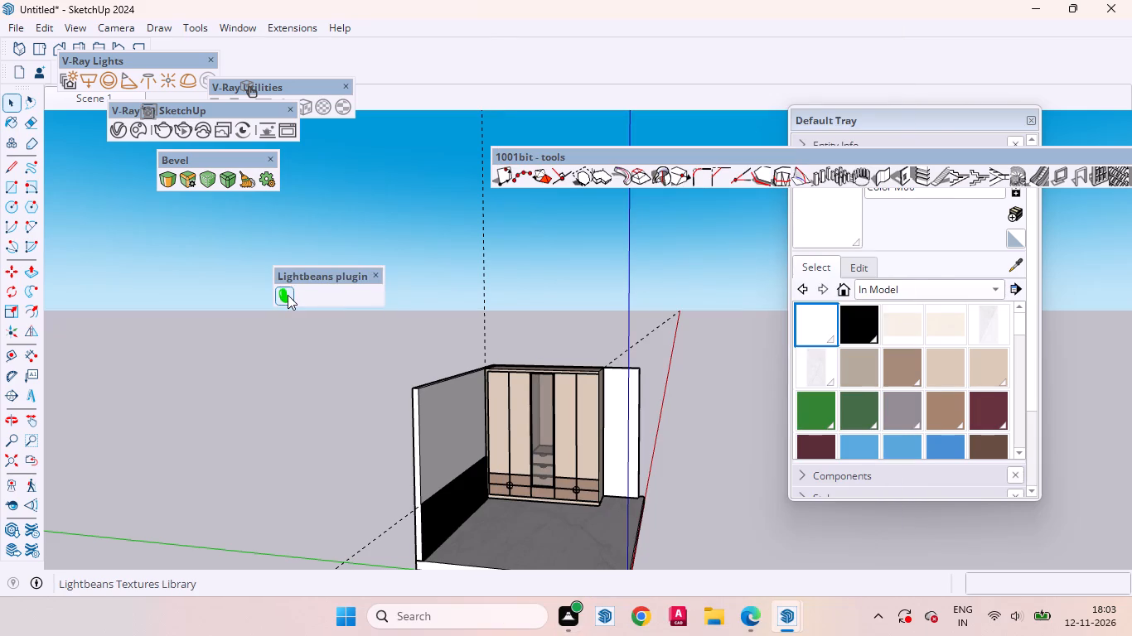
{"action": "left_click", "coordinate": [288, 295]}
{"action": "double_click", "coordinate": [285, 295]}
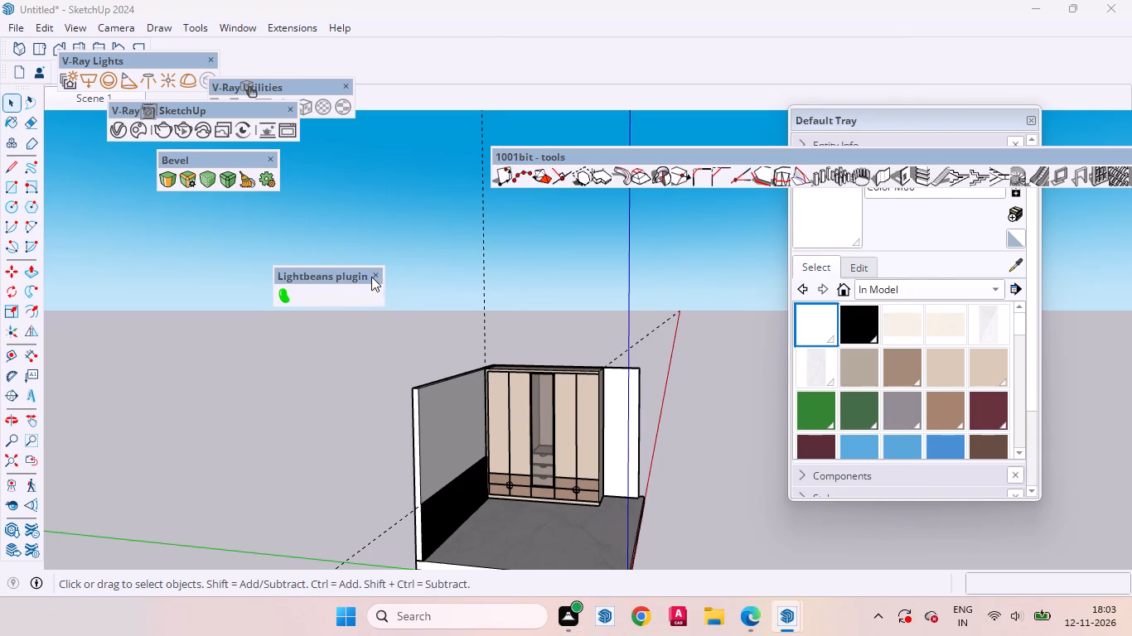
Hide the Lightbeans plugin toolbar.
{"action": "left_click", "coordinate": [375, 275]}
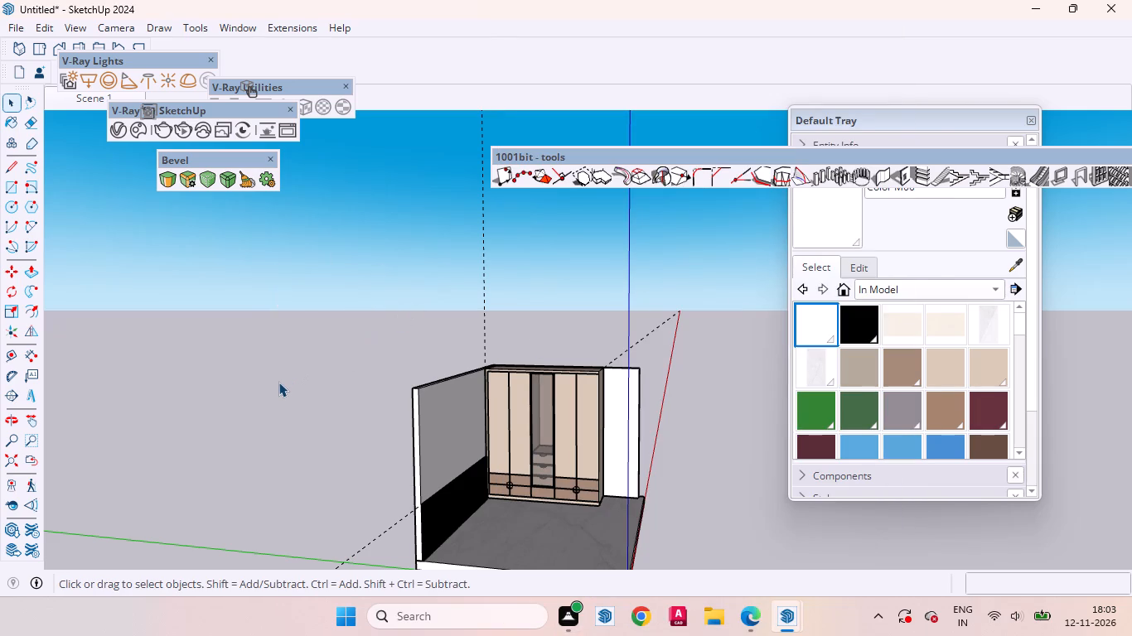
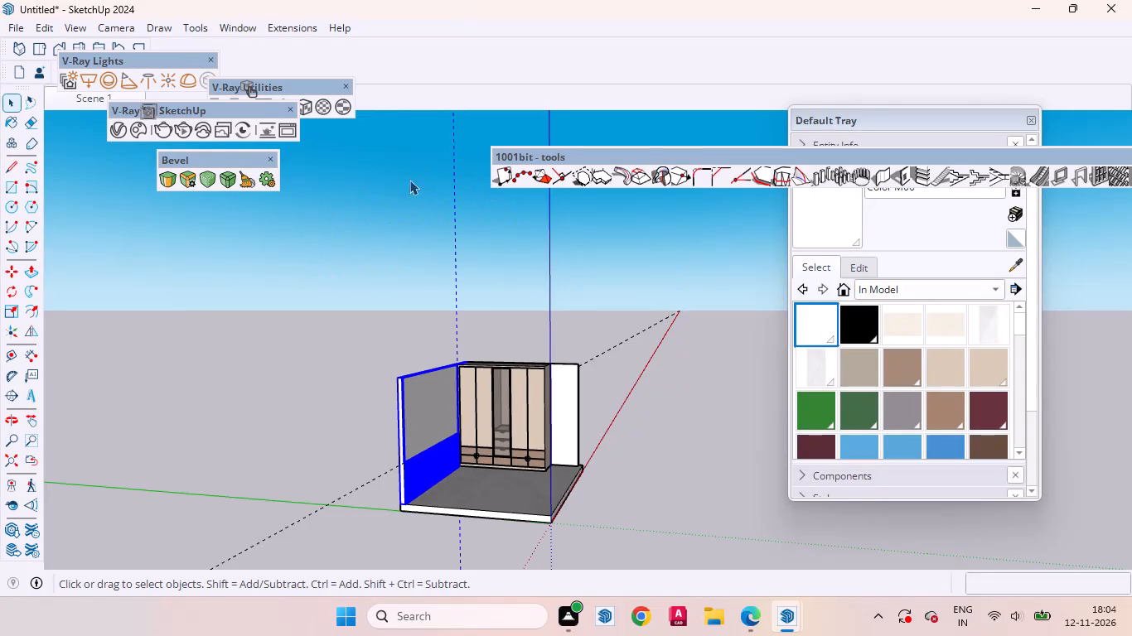
Delete the leftover dashed construction guide lines running through the room model.
{"action": "double_click", "coordinate": [439, 402]}
{"action": "left_click_drag", "start_coordinate": [478, 303], "coordinate": [360, 194]}
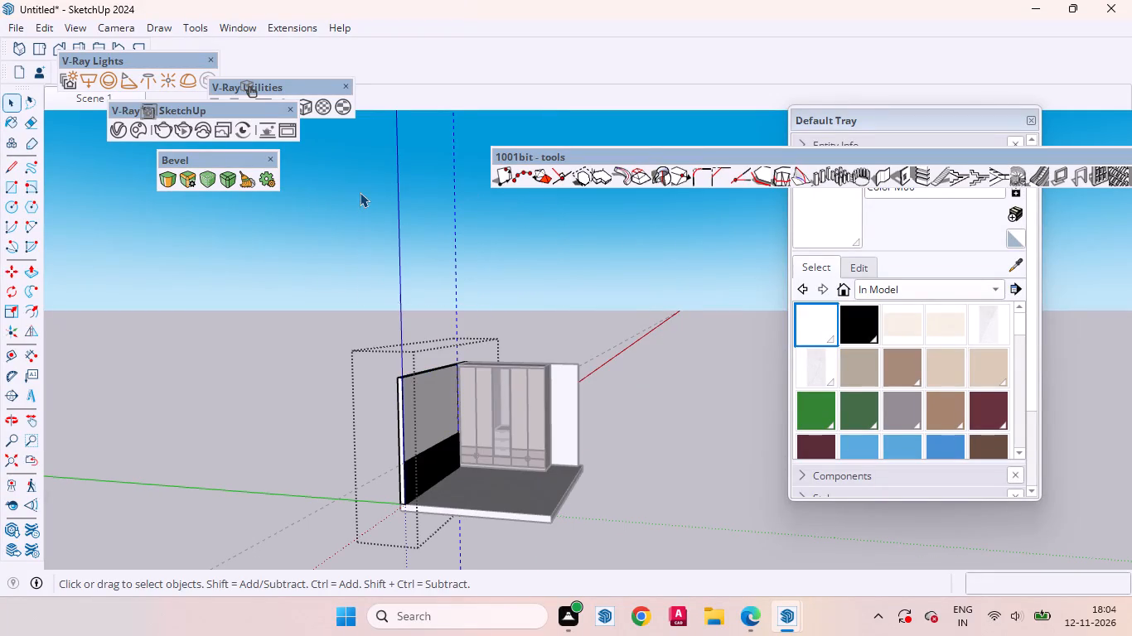
{"action": "key", "text": "Delete"}
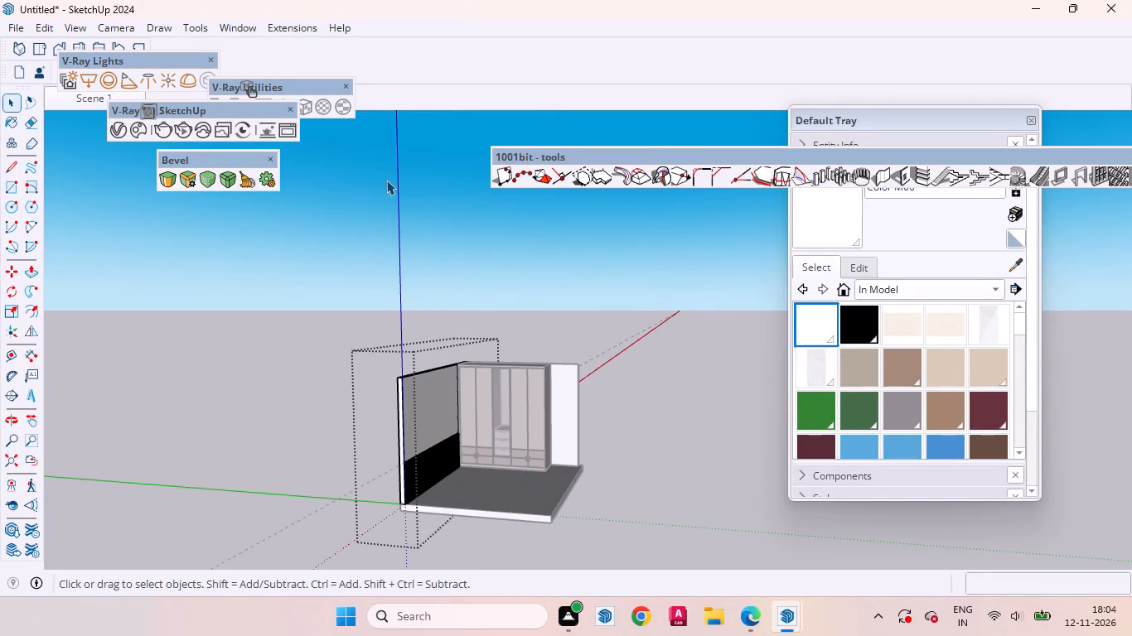
{"action": "left_click", "coordinate": [683, 365]}
{"action": "left_click_drag", "start_coordinate": [675, 365], "coordinate": [573, 238]}
{"action": "middle_click_drag", "start_coordinate": [680, 349], "coordinate": [492, 349]}
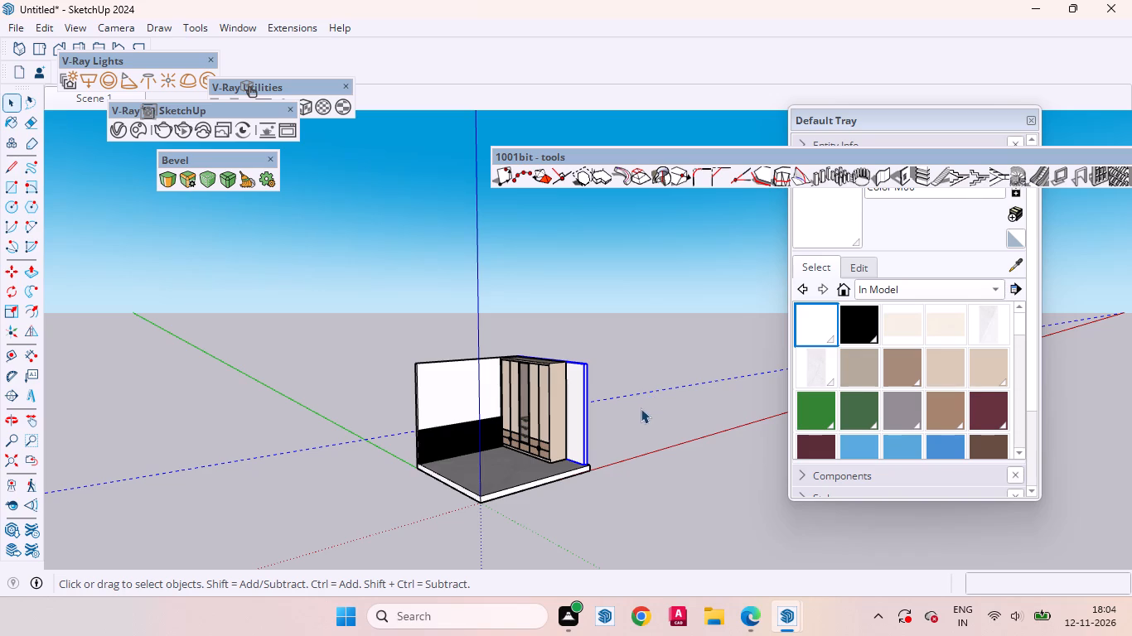
{"action": "left_click_drag", "start_coordinate": [654, 408], "coordinate": [596, 272]}
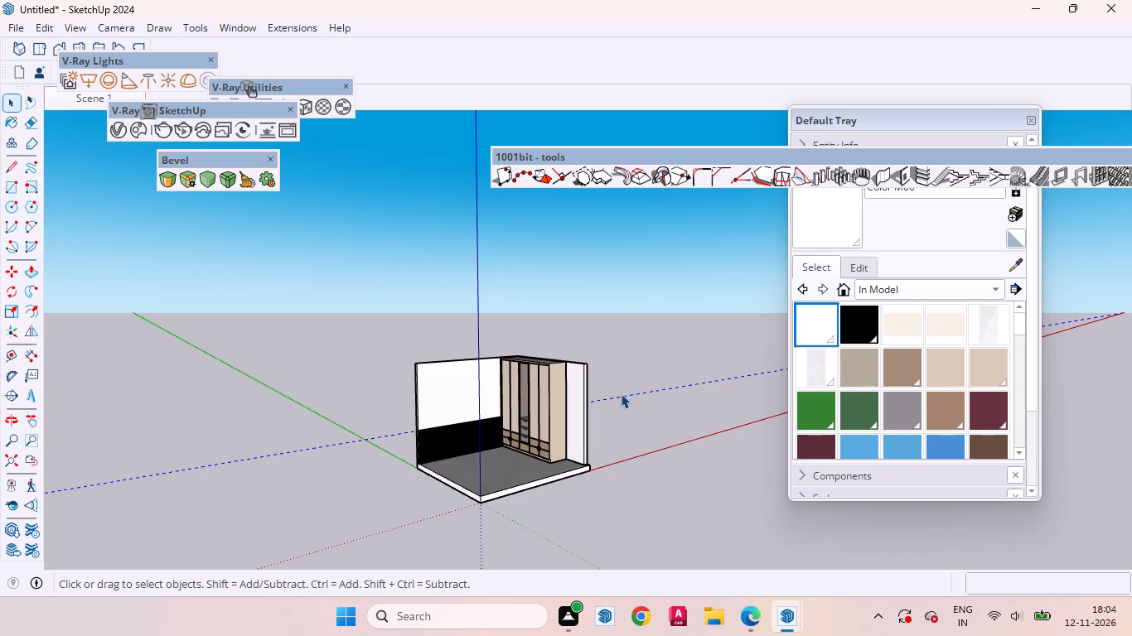
{"action": "key", "text": "Delete"}
Sample the Tafisa Cream-Puff-PM781-2K-1 material from the wardrobe and paint the white wall and its fluted lower panel with it.
{"action": "scroll", "coordinate": [434, 411], "scroll_direction": "up", "scroll_amount": 4}
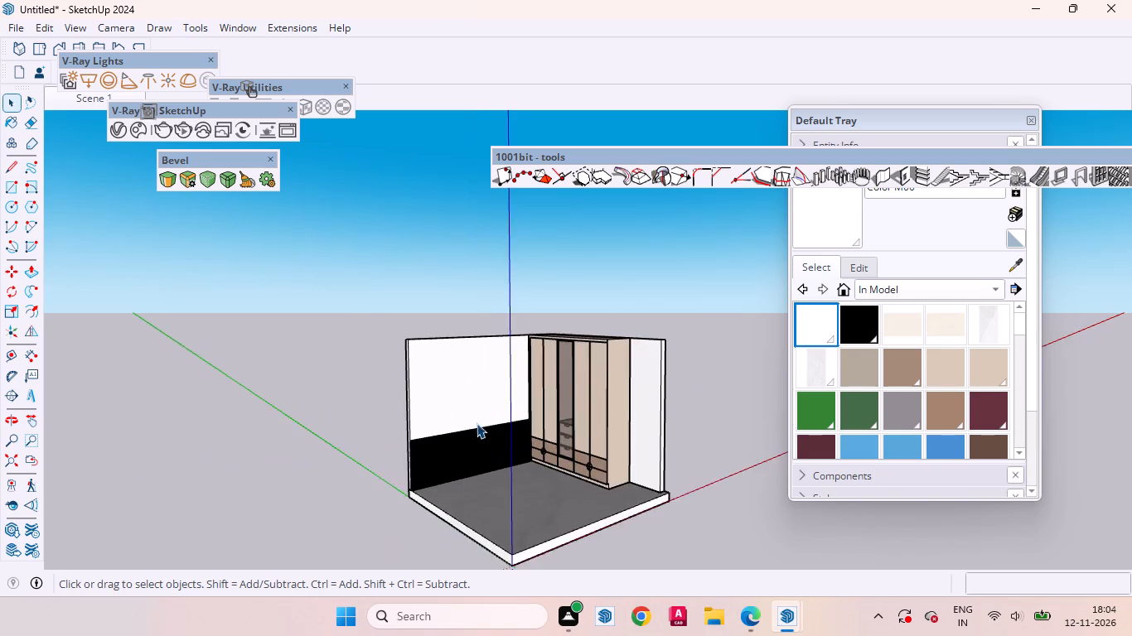
{"action": "scroll", "coordinate": [477, 423], "scroll_direction": "up", "scroll_amount": 12}
{"action": "scroll", "coordinate": [433, 456], "scroll_direction": "down", "scroll_amount": 4}
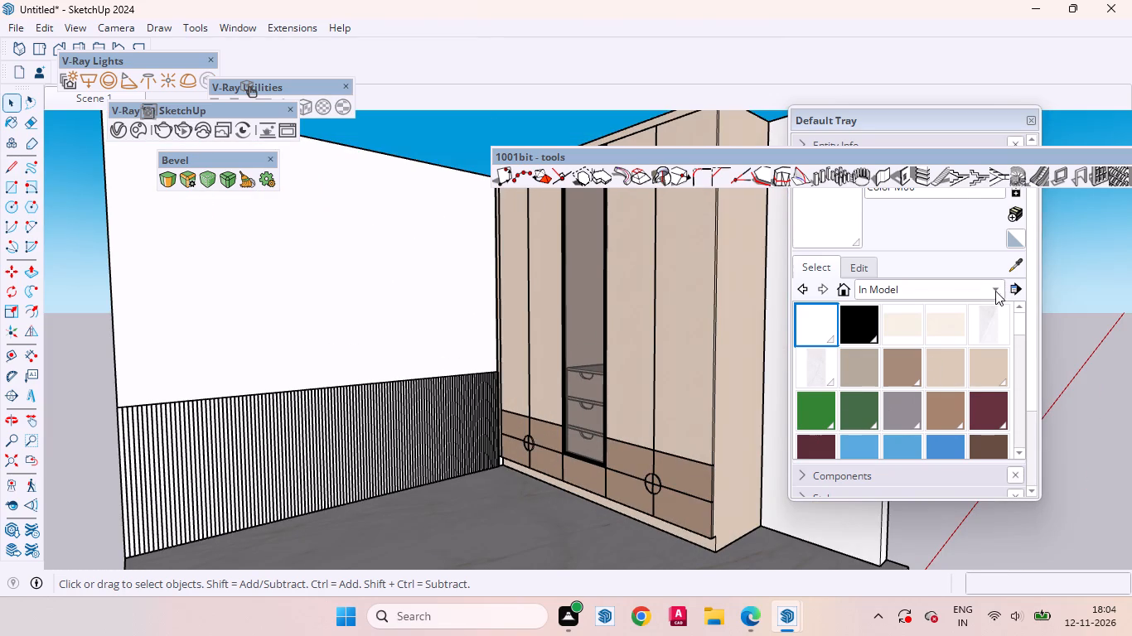
{"action": "left_click", "coordinate": [1018, 264]}
{"action": "scroll", "coordinate": [695, 325], "scroll_direction": "up", "scroll_amount": 20}
{"action": "scroll", "coordinate": [695, 325], "scroll_direction": "up", "scroll_amount": 1}
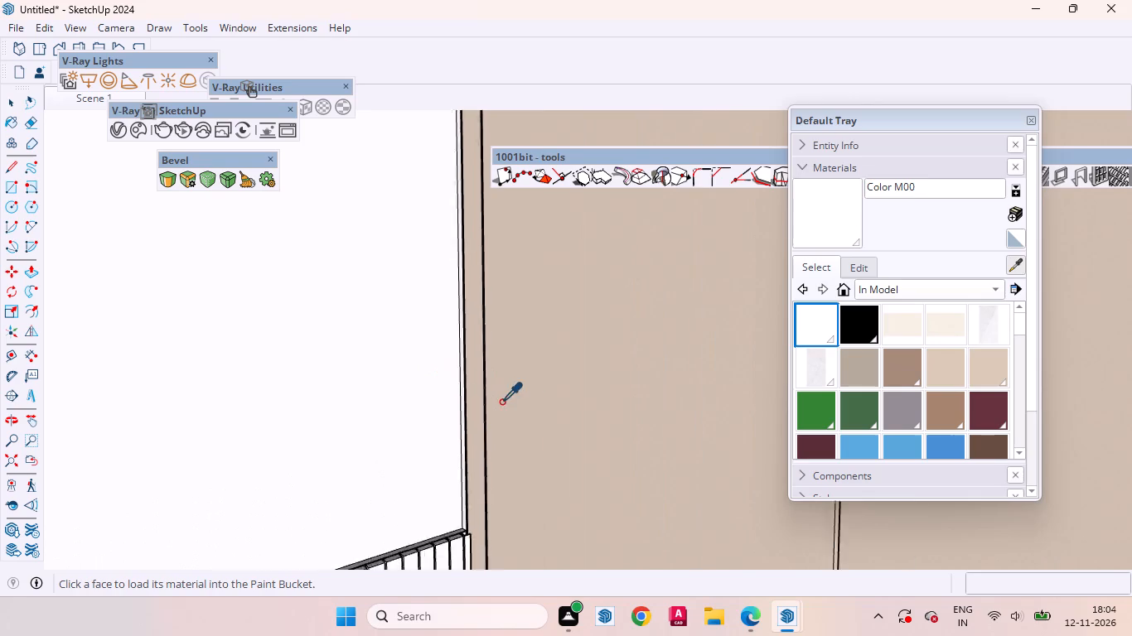
{"action": "scroll", "coordinate": [501, 402], "scroll_direction": "up", "scroll_amount": 1}
{"action": "left_click", "coordinate": [598, 389]}
{"action": "scroll", "coordinate": [641, 319], "scroll_direction": "down", "scroll_amount": 8}
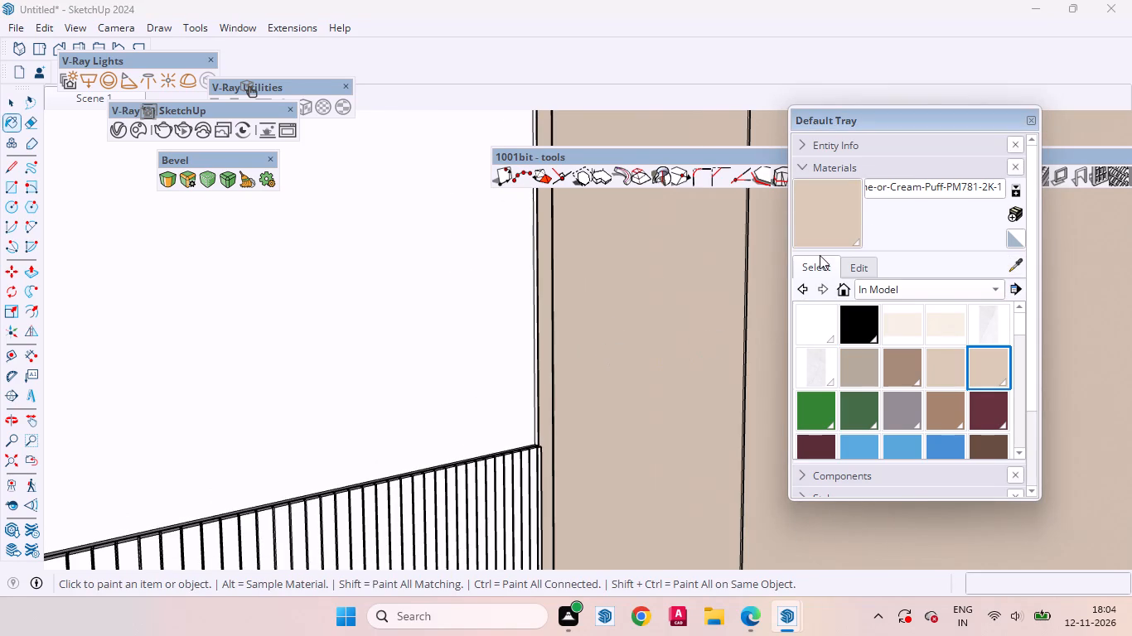
{"action": "scroll", "coordinate": [633, 335], "scroll_direction": "down", "scroll_amount": 12}
{"action": "scroll", "coordinate": [539, 374], "scroll_direction": "up", "scroll_amount": 4}
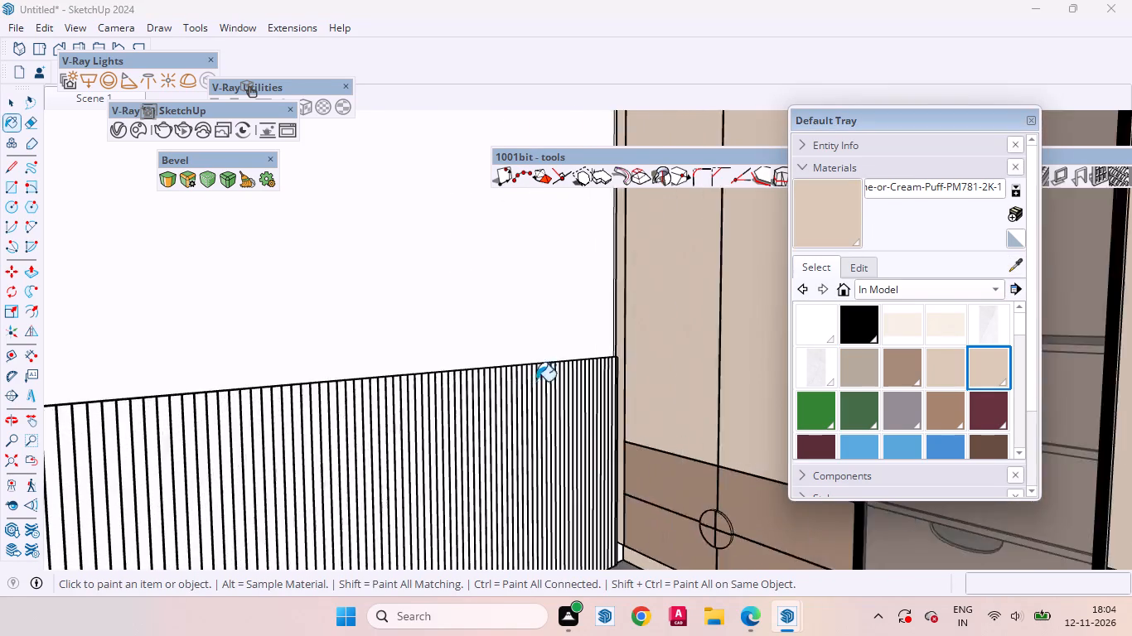
{"action": "scroll", "coordinate": [536, 381], "scroll_direction": "up", "scroll_amount": 13}
{"action": "left_click", "coordinate": [327, 369]}
{"action": "scroll", "coordinate": [568, 409], "scroll_direction": "down", "scroll_amount": 9}
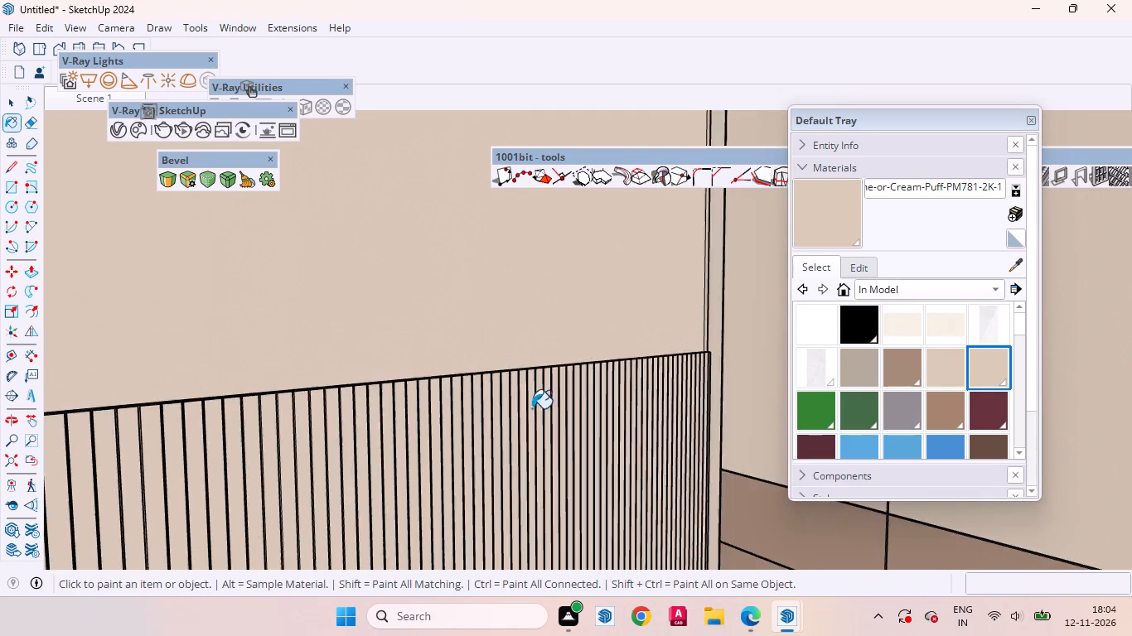
Examine the repainted wall and its fluted lower panel from several angles.
{"action": "scroll", "coordinate": [532, 408], "scroll_direction": "down", "scroll_amount": 9}
{"action": "scroll", "coordinate": [671, 400], "scroll_direction": "up", "scroll_amount": 1}
{"action": "scroll", "coordinate": [671, 400], "scroll_direction": "down", "scroll_amount": 5}
{"action": "scroll", "coordinate": [672, 400], "scroll_direction": "up", "scroll_amount": 1}
{"action": "scroll", "coordinate": [672, 400], "scroll_direction": "down", "scroll_amount": 1}
{"action": "middle_click_drag", "start_coordinate": [676, 416], "coordinate": [742, 466]}
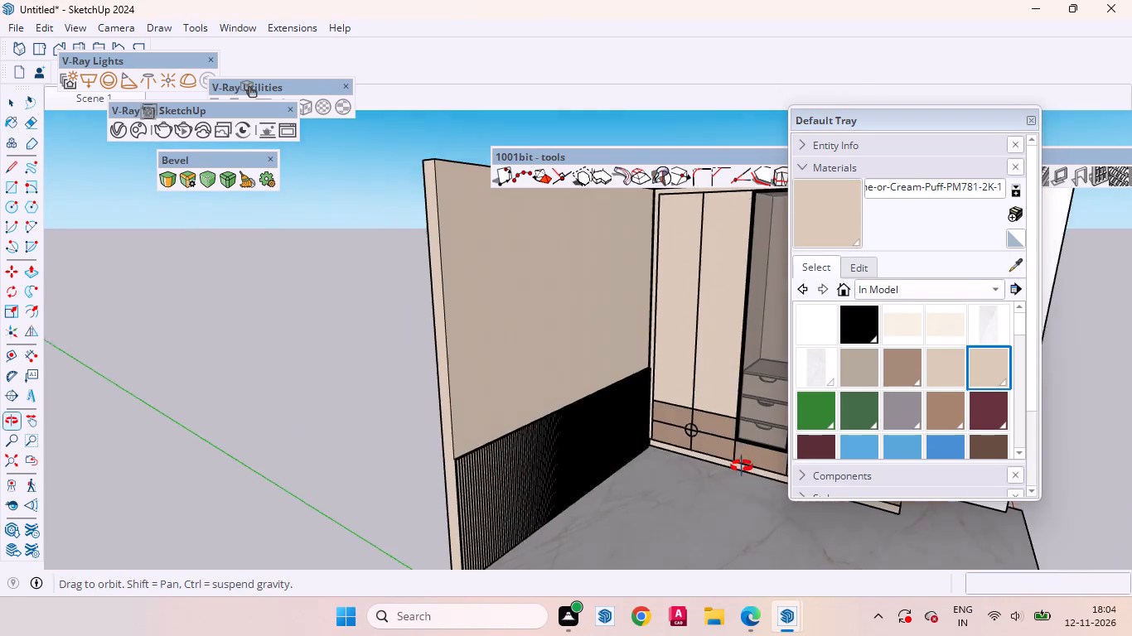
{"action": "middle_click_drag", "start_coordinate": [742, 466], "coordinate": [739, 462]}
{"action": "left_click", "coordinate": [10, 103]}
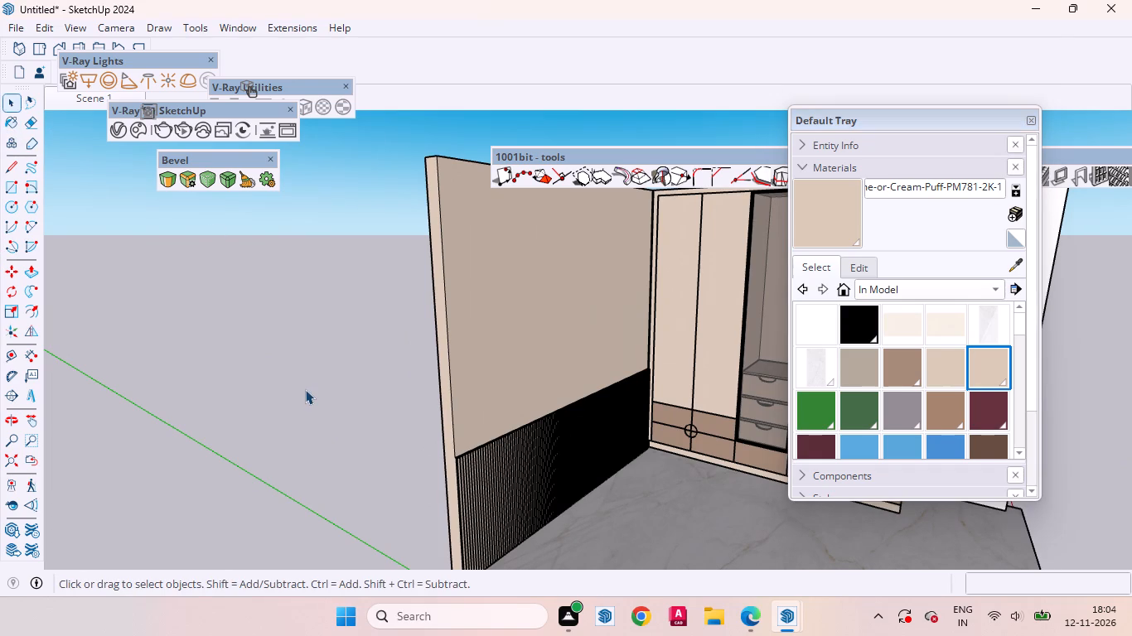
{"action": "scroll", "coordinate": [514, 488], "scroll_direction": "up", "scroll_amount": 9}
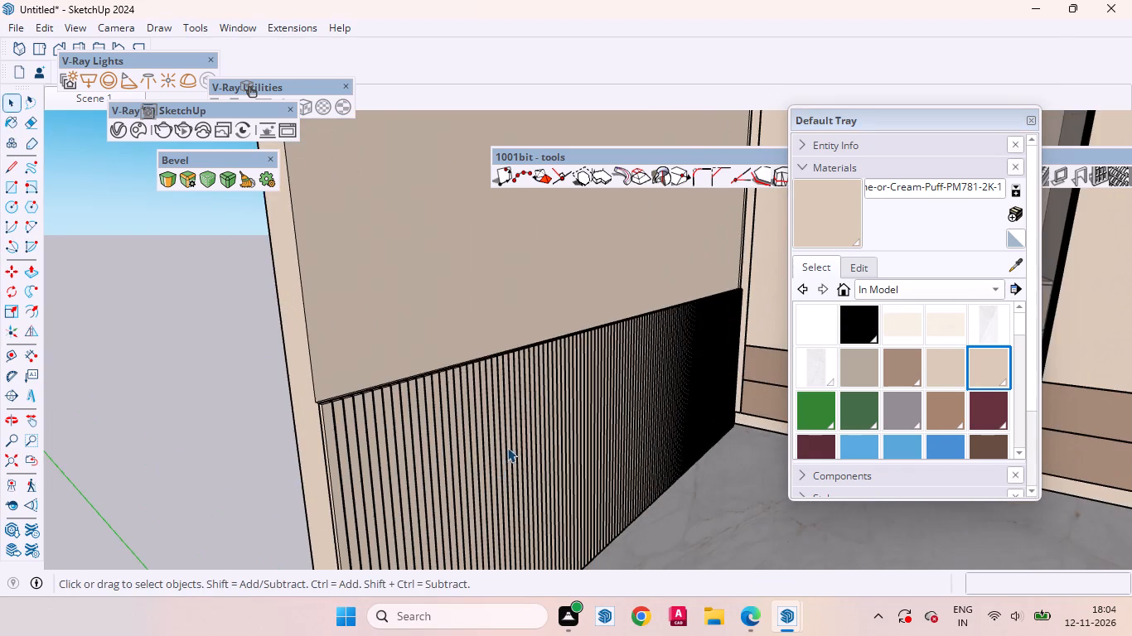
{"action": "middle_click_drag", "start_coordinate": [528, 446], "coordinate": [367, 454]}
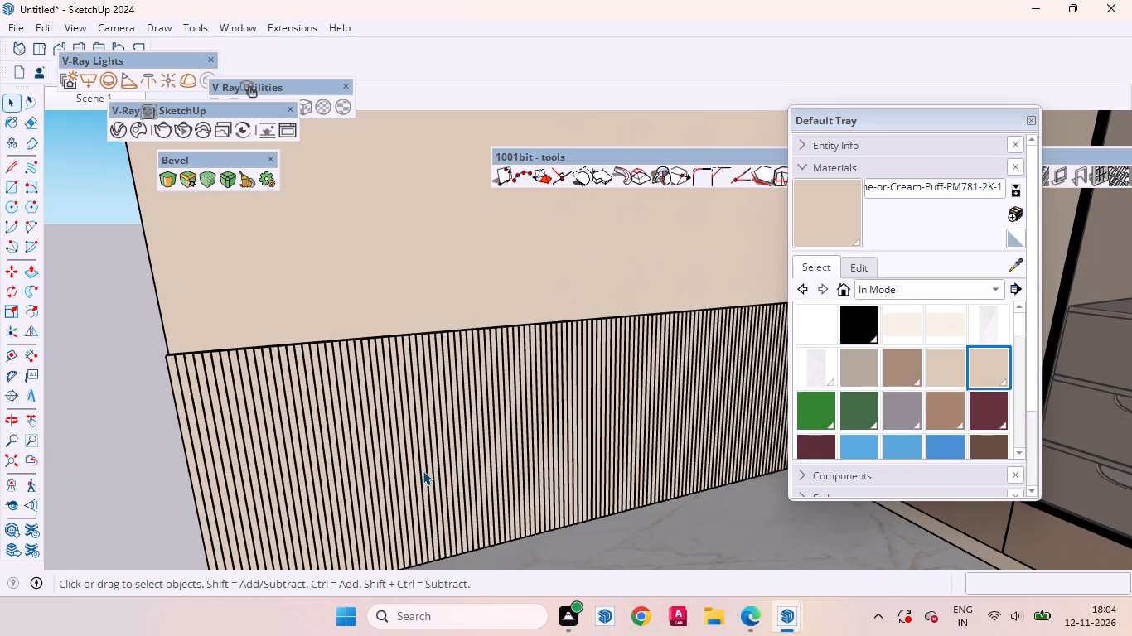
{"action": "scroll", "coordinate": [402, 475], "scroll_direction": "down", "scroll_amount": 5}
{"action": "scroll", "coordinate": [397, 458], "scroll_direction": "up", "scroll_amount": 1}
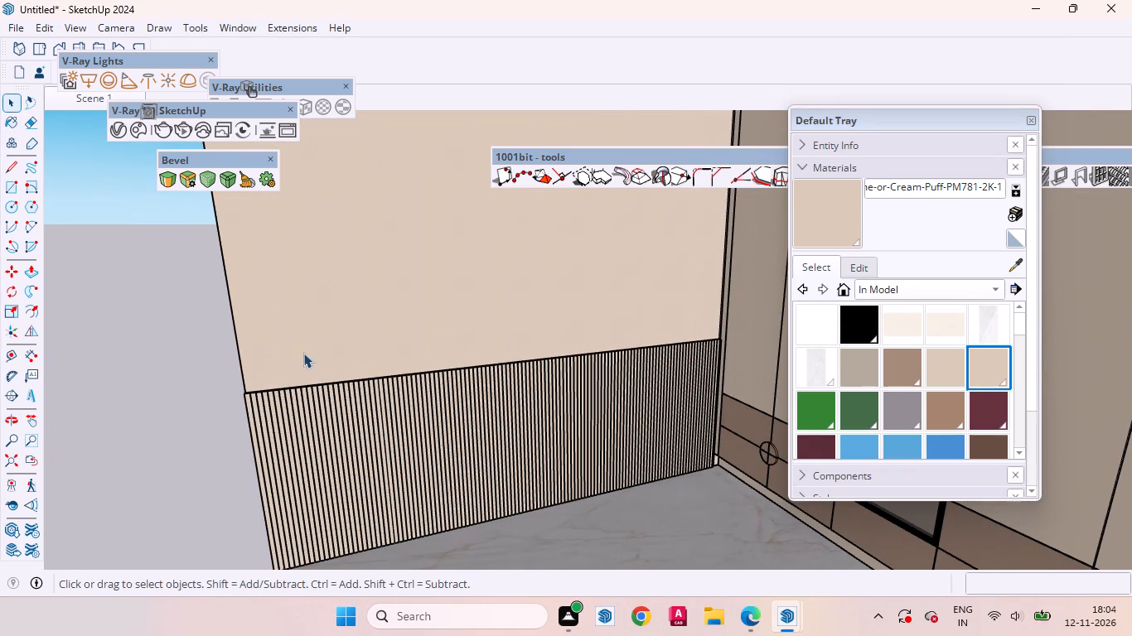
Open the V-Ray Asset Editor and bring up its material library in the Chaos Cosmos Browser.
{"action": "left_click", "coordinate": [114, 134]}
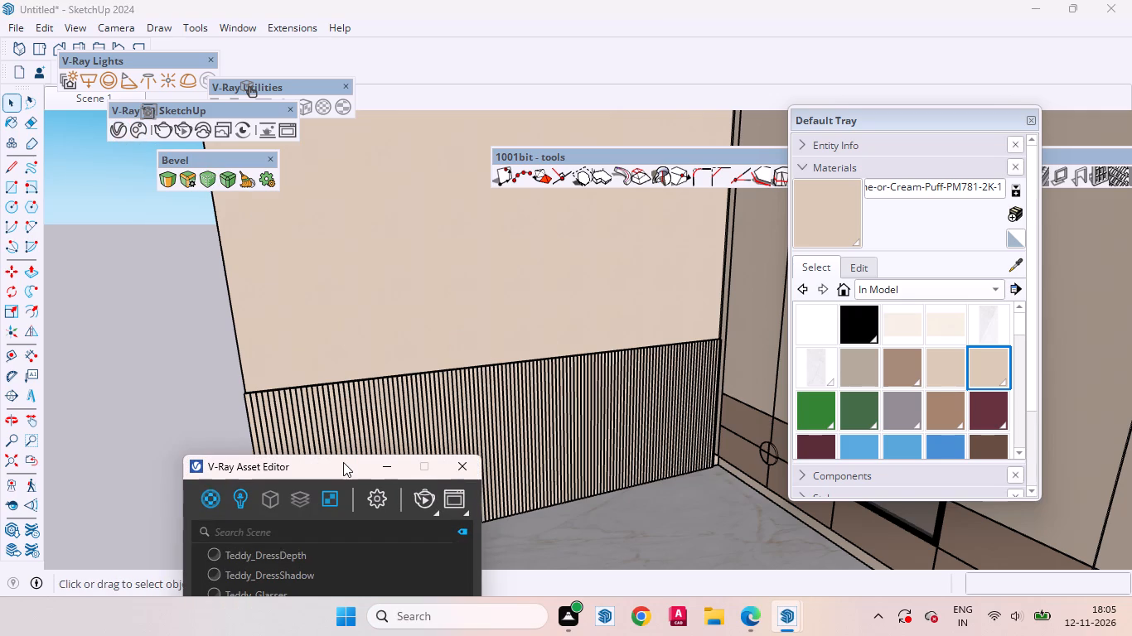
{"action": "left_click_drag", "start_coordinate": [343, 462], "coordinate": [571, 51]}
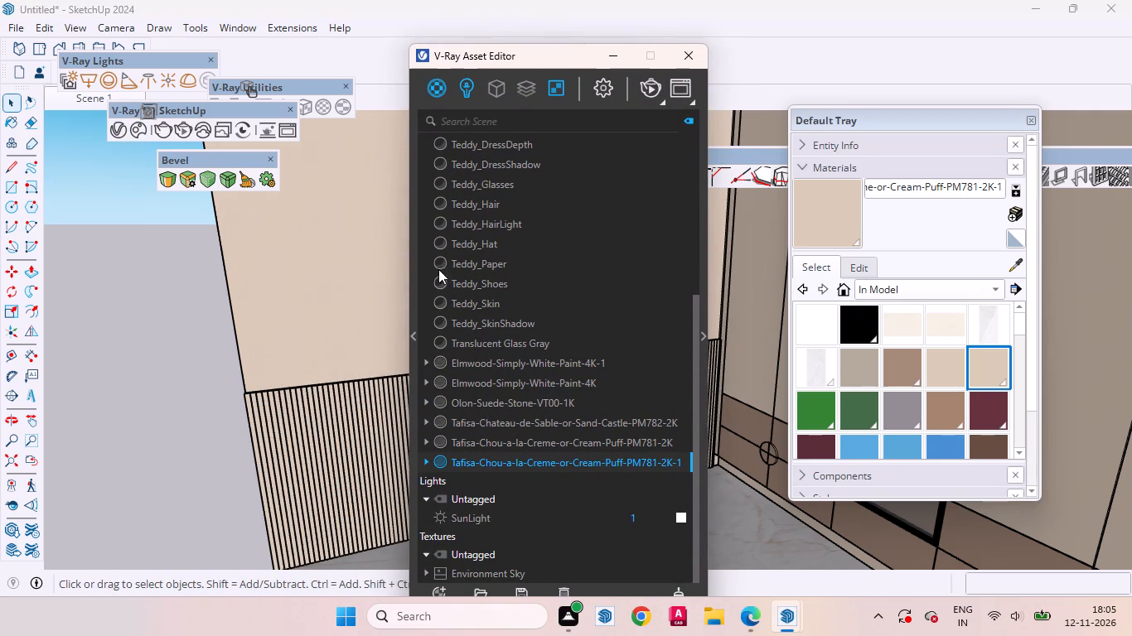
{"action": "left_click", "coordinate": [409, 339]}
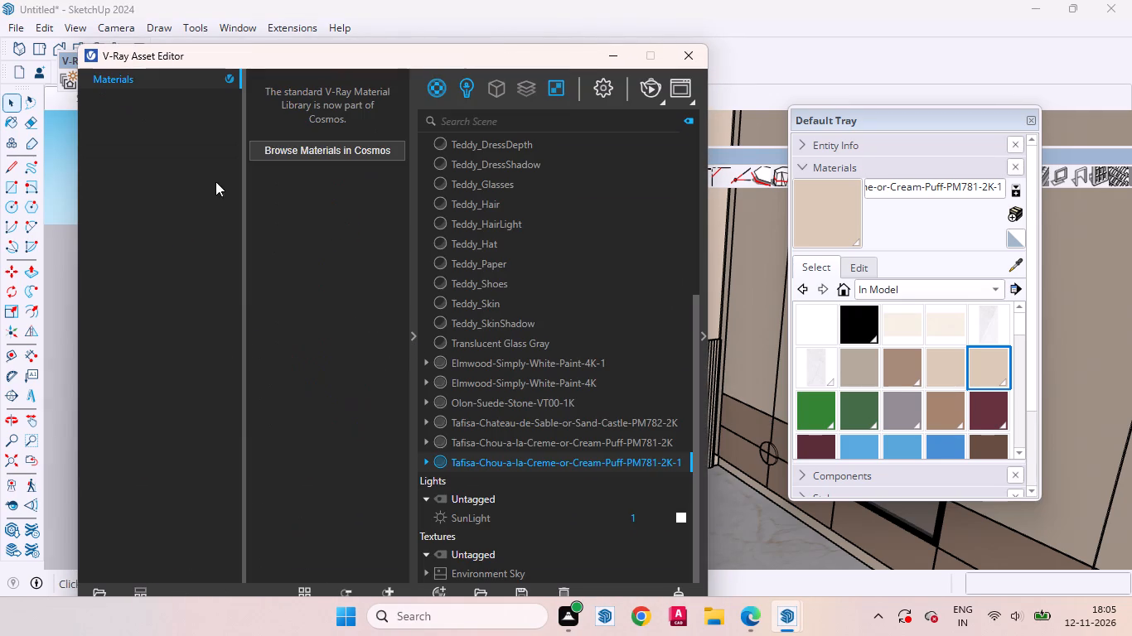
{"action": "left_click", "coordinate": [309, 154]}
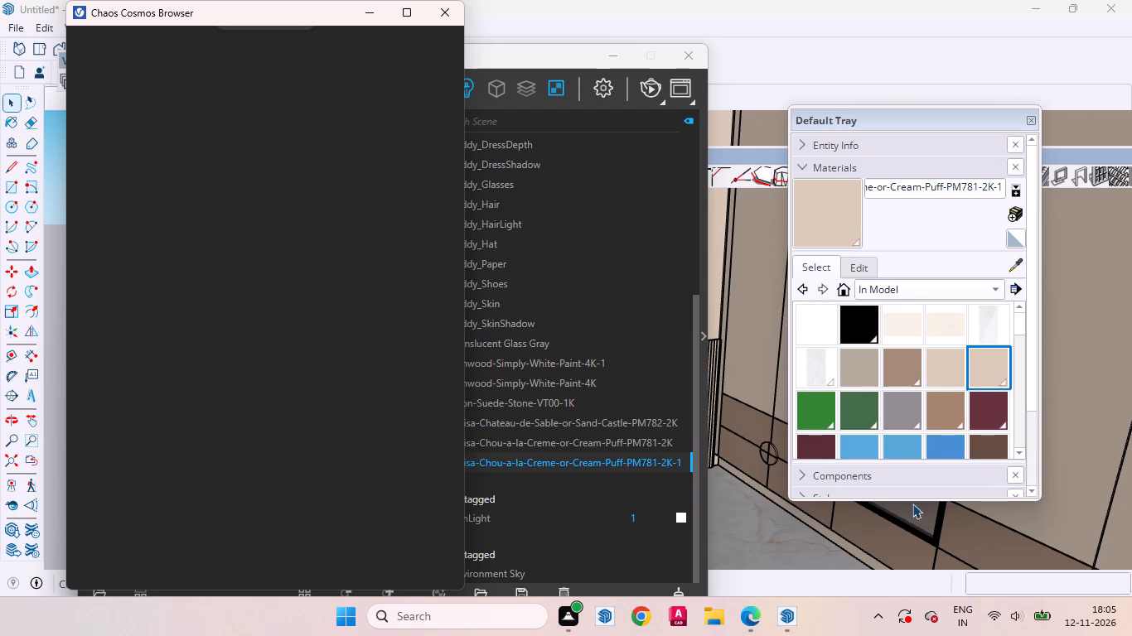
{"action": "left_click", "coordinate": [448, 12]}
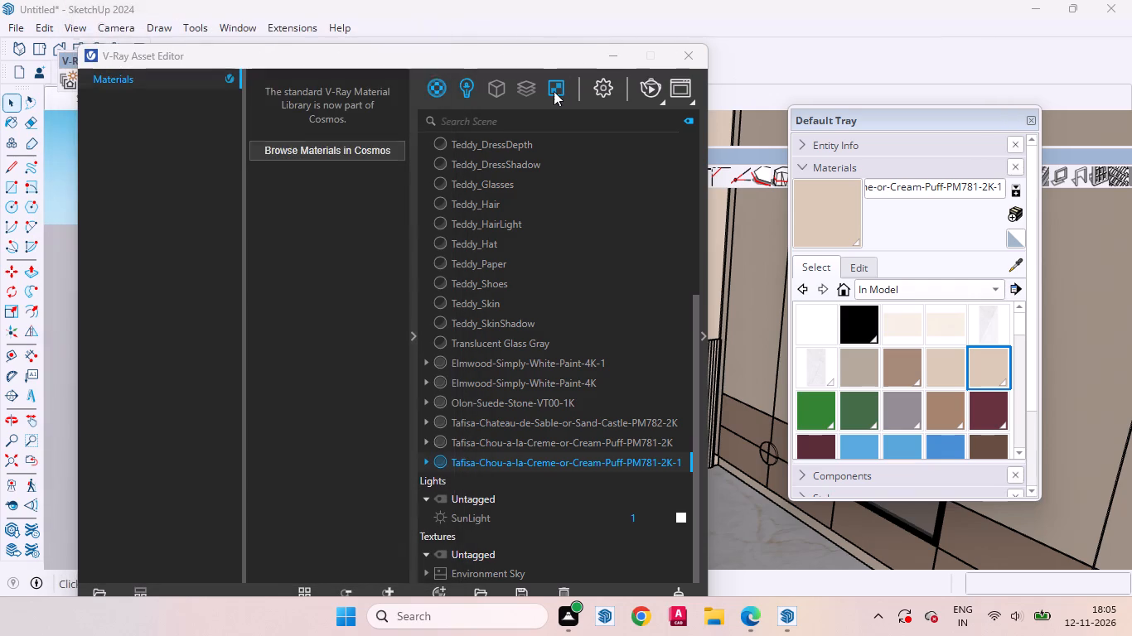
{"action": "left_click", "coordinate": [345, 145]}
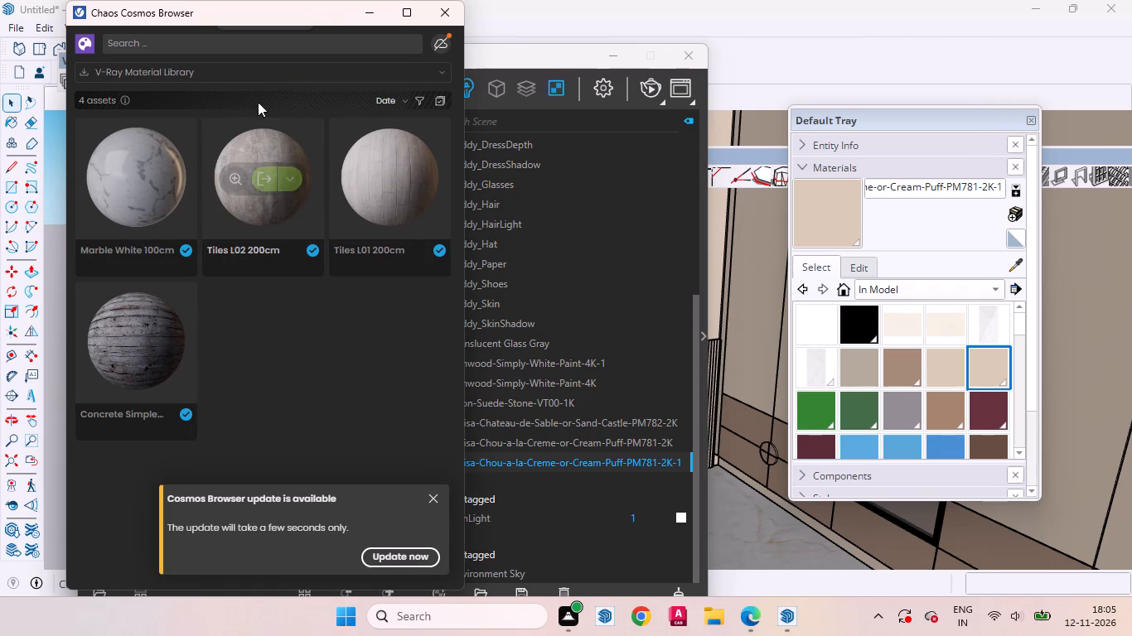
Switch the Cosmos library to the Beds category of the Furniture 3D models.
{"action": "left_click", "coordinate": [447, 73]}
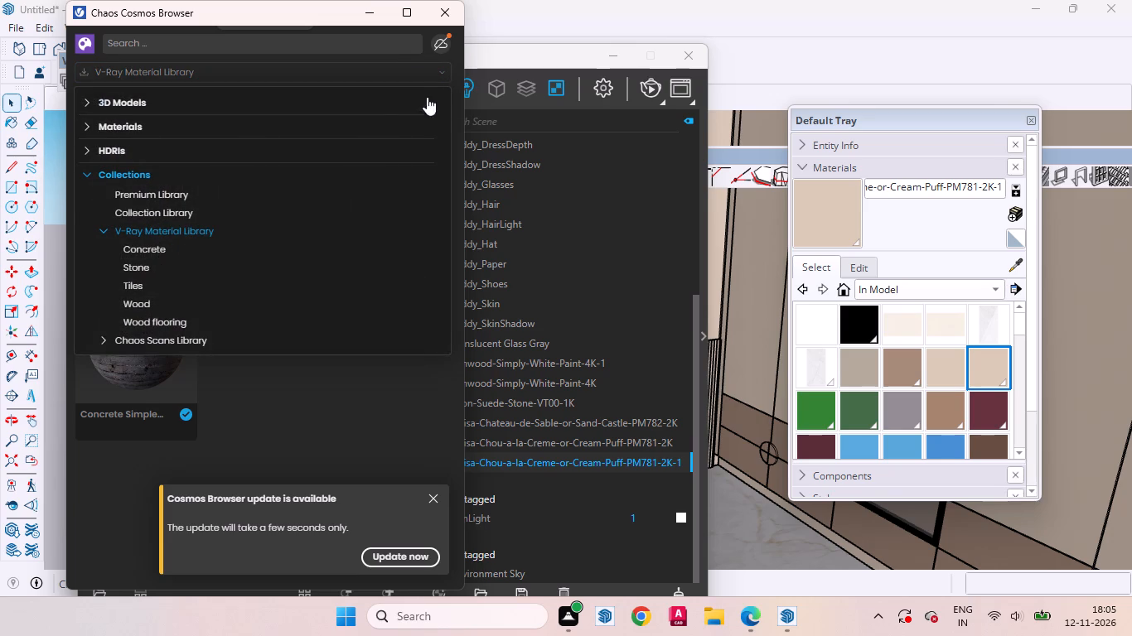
{"action": "left_click", "coordinate": [105, 105]}
{"action": "left_click", "coordinate": [134, 127]}
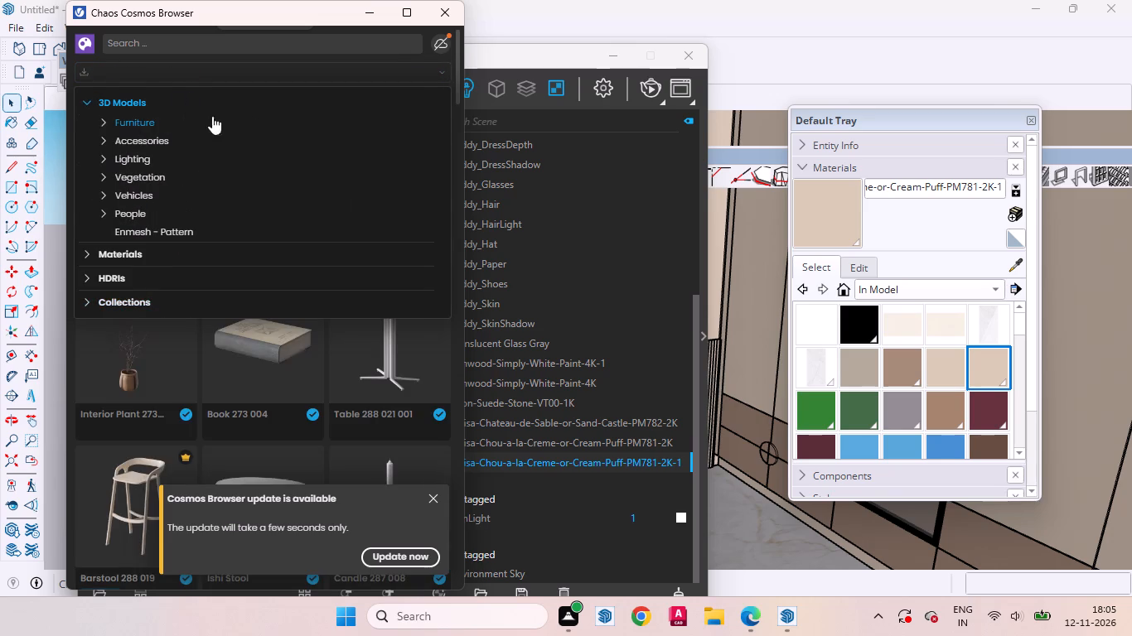
{"action": "left_click", "coordinate": [152, 137]}
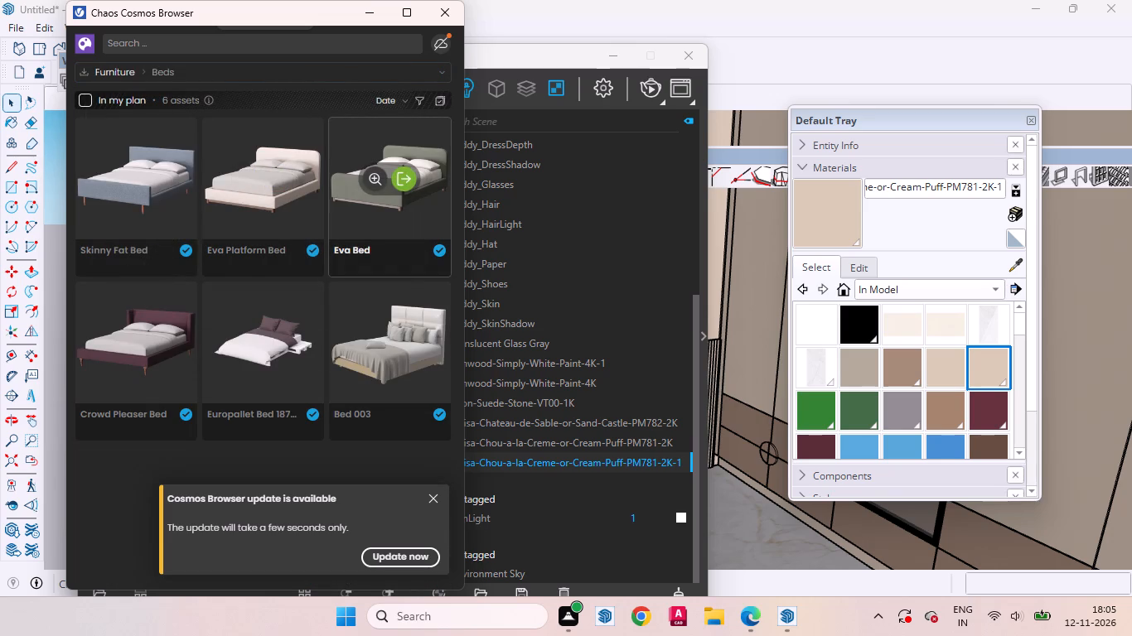
{"action": "scroll", "coordinate": [352, 172], "scroll_direction": "down", "scroll_amount": 1}
{"action": "scroll", "coordinate": [259, 133], "scroll_direction": "up", "scroll_amount": 2}
{"action": "left_click", "coordinate": [432, 70]}
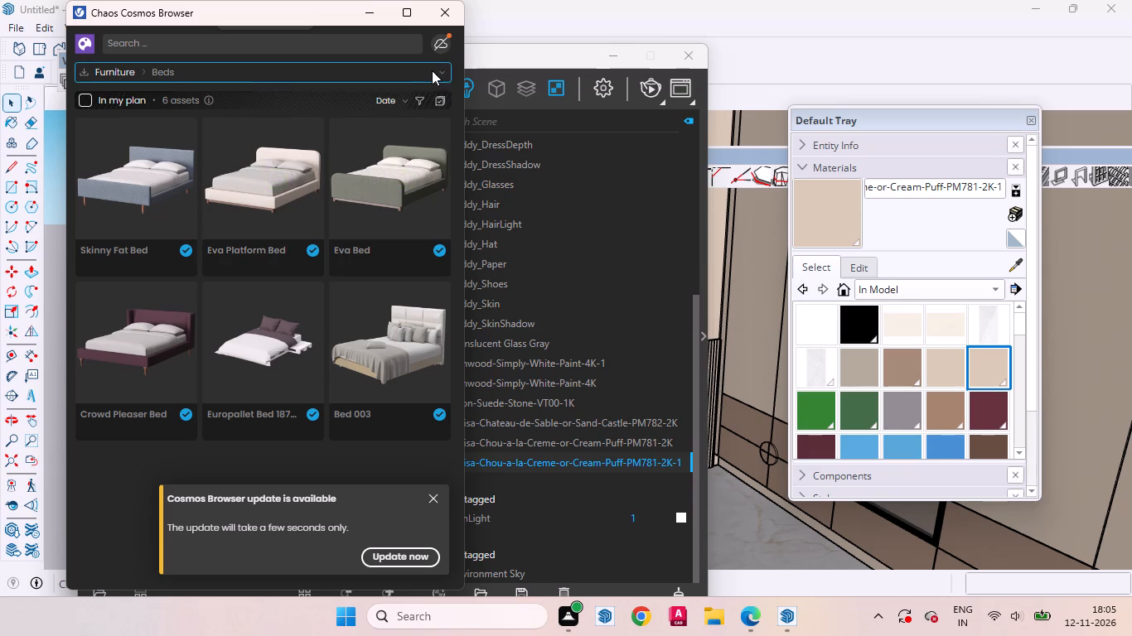
{"action": "left_click", "coordinate": [432, 70]}
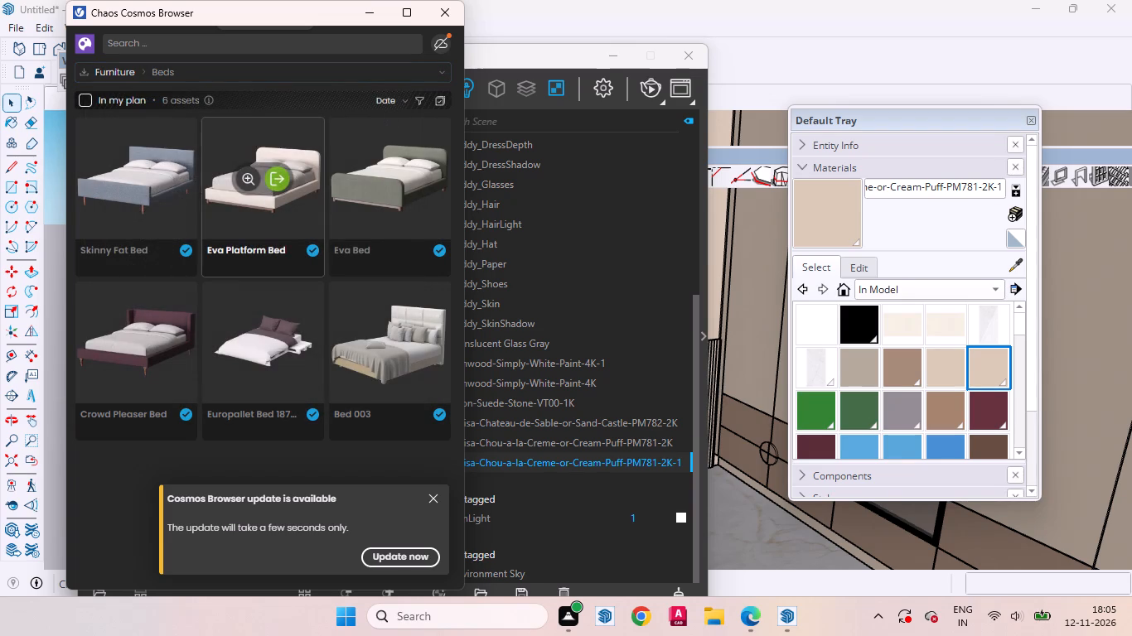
Import the Crowd Pleaser Bed and place one copy on the floor with its headboard toward the fluted wall, closing the Cosmos browser.
{"action": "scroll", "coordinate": [299, 203], "scroll_direction": "down", "scroll_amount": 1}
{"action": "left_click", "coordinate": [143, 347]}
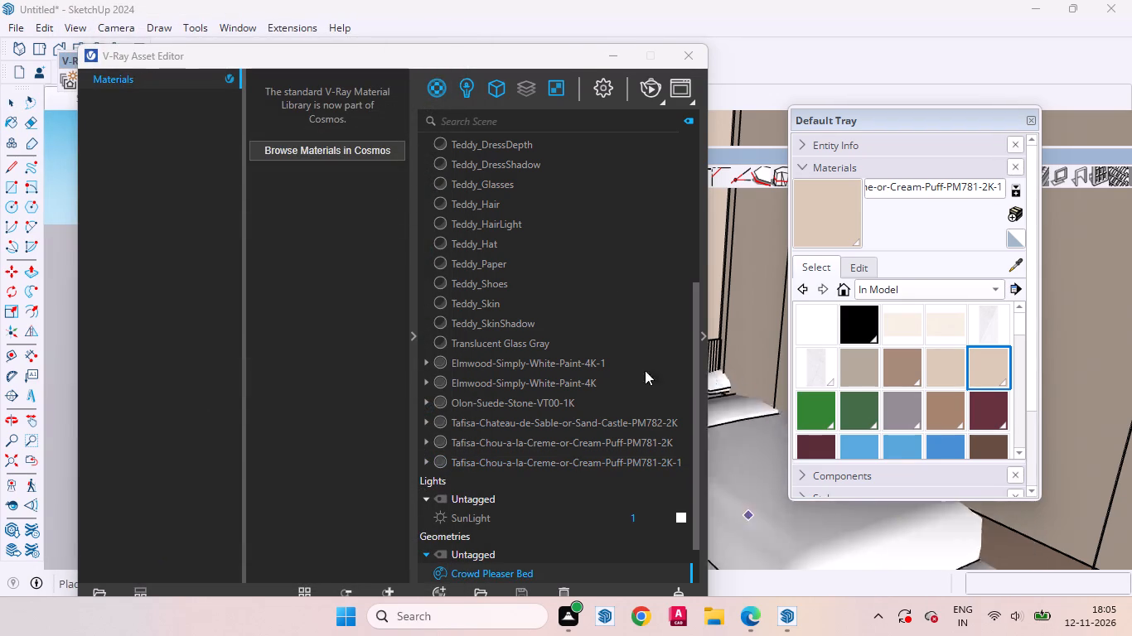
{"action": "left_click", "coordinate": [612, 57]}
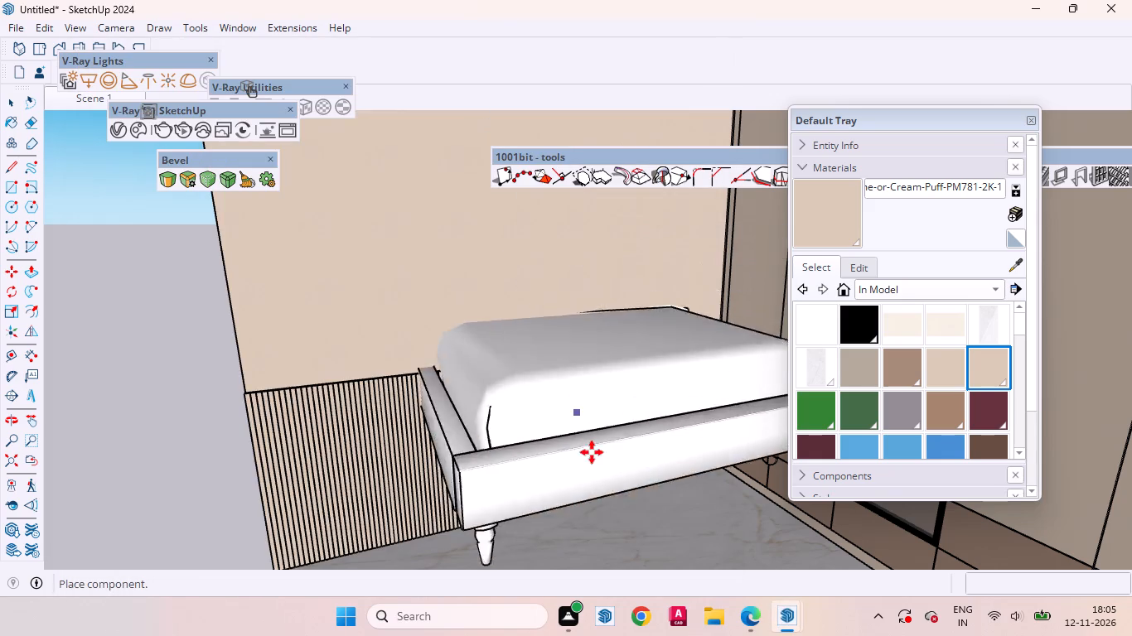
{"action": "scroll", "coordinate": [583, 460], "scroll_direction": "down", "scroll_amount": 17}
{"action": "scroll", "coordinate": [597, 492], "scroll_direction": "up", "scroll_amount": 6}
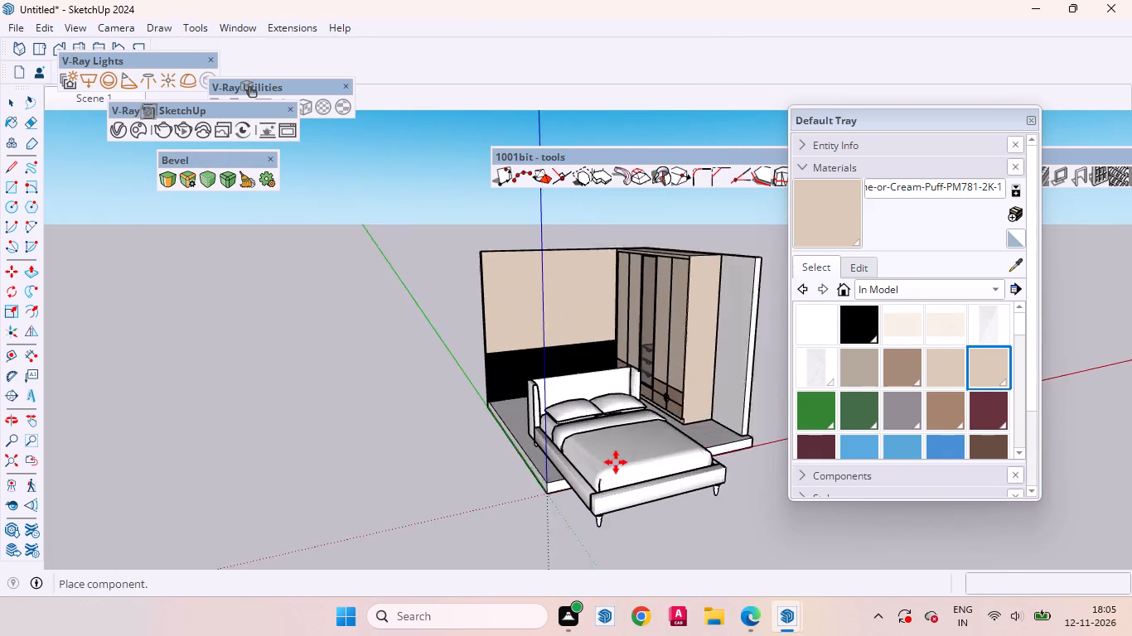
{"action": "scroll", "coordinate": [616, 462], "scroll_direction": "up", "scroll_amount": 1}
{"action": "middle_click_drag", "start_coordinate": [614, 460], "coordinate": [524, 626]}
{"action": "scroll", "coordinate": [556, 452], "scroll_direction": "up", "scroll_amount": 4}
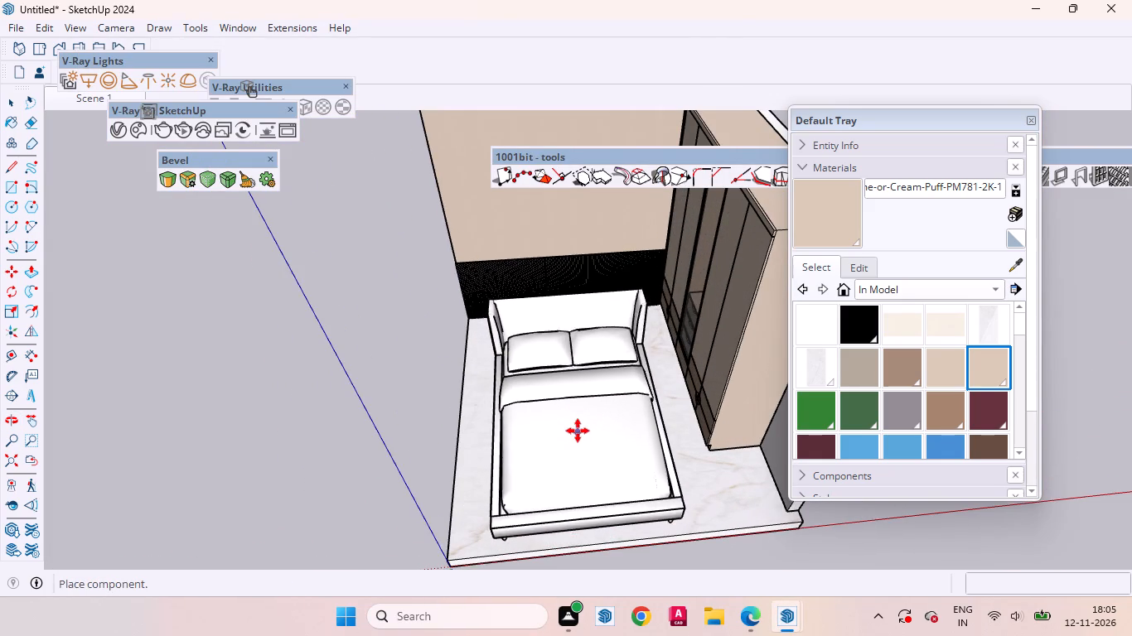
{"action": "left_click", "coordinate": [578, 412]}
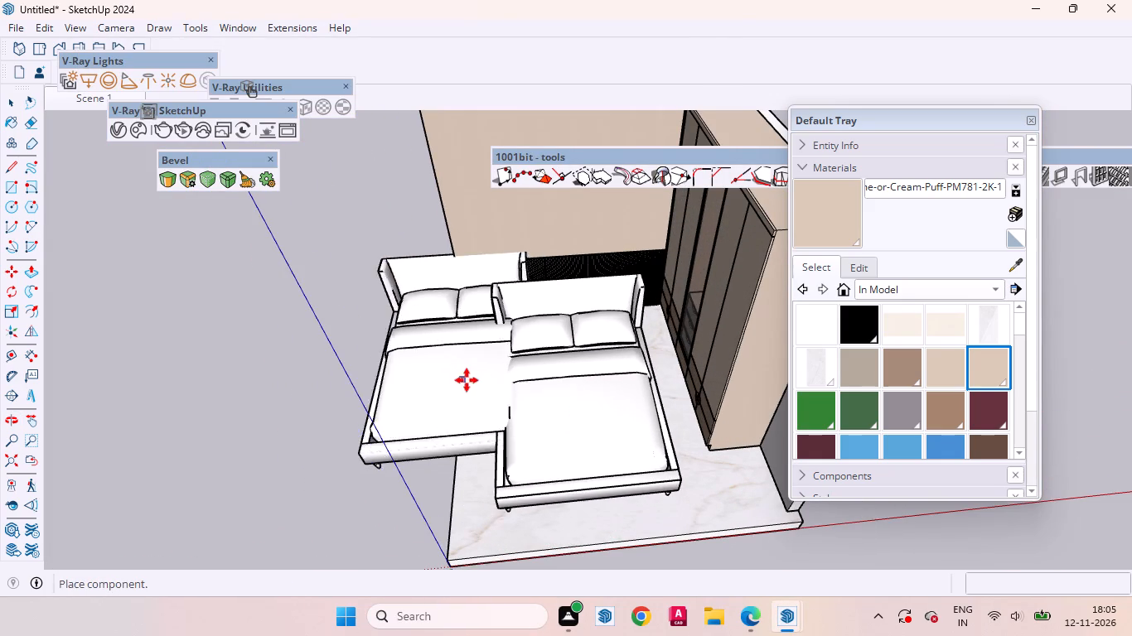
{"action": "key", "text": "space"}
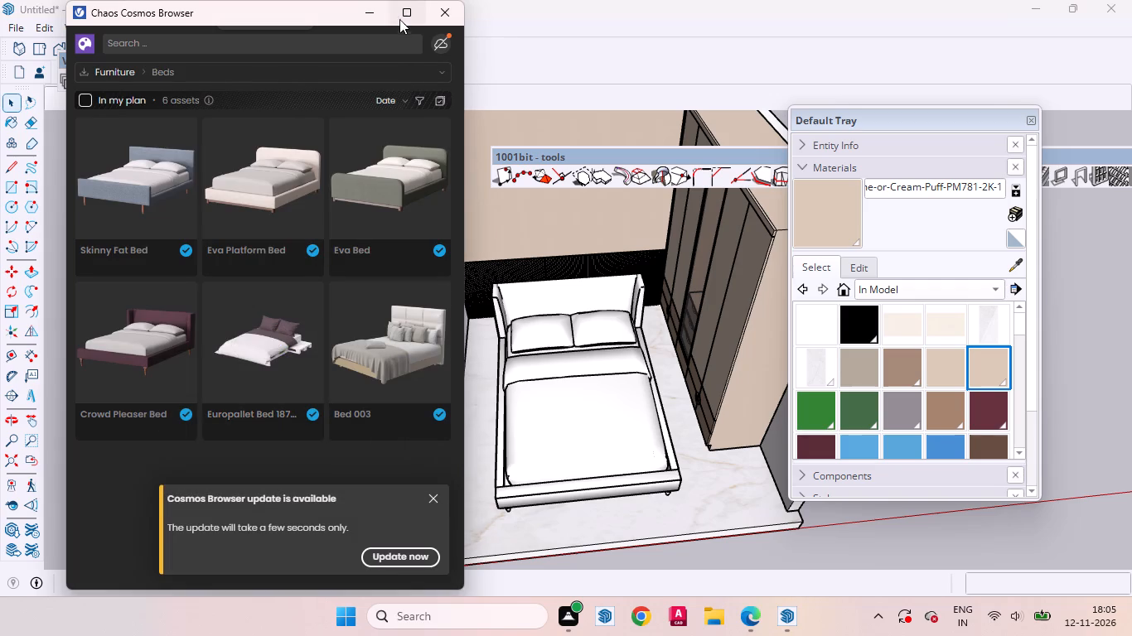
{"action": "left_click", "coordinate": [459, 20]}
Examine the bed's placement relative to the fluted wall, wardrobe and floor edges.
{"action": "scroll", "coordinate": [535, 325], "scroll_direction": "up", "scroll_amount": 4}
{"action": "middle_click_drag", "start_coordinate": [462, 352], "coordinate": [788, 394]}
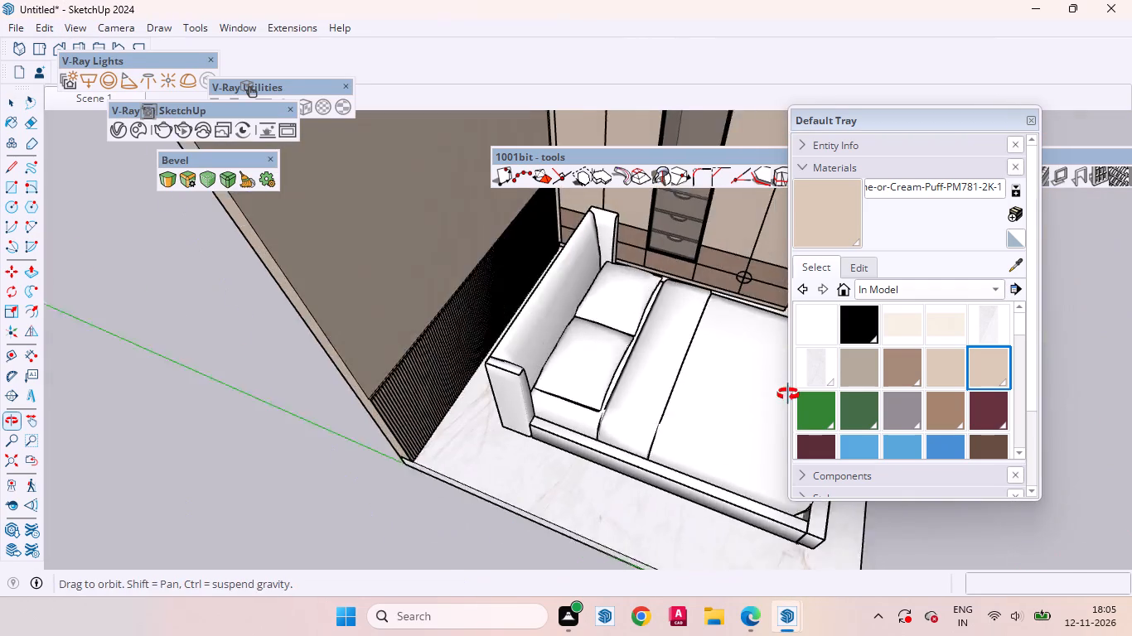
{"action": "middle_click_drag", "start_coordinate": [788, 394], "coordinate": [791, 393]}
{"action": "scroll", "coordinate": [657, 382], "scroll_direction": "up", "scroll_amount": 4}
{"action": "scroll", "coordinate": [533, 399], "scroll_direction": "down", "scroll_amount": 9}
{"action": "middle_click_drag", "start_coordinate": [619, 372], "coordinate": [289, 324]}
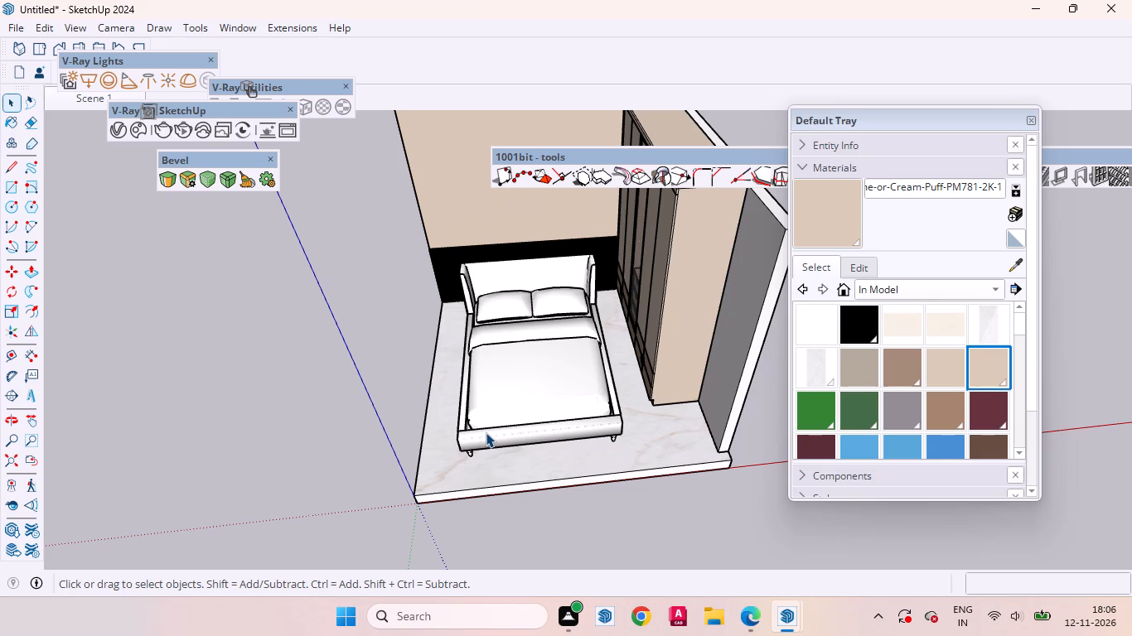
{"action": "scroll", "coordinate": [448, 436], "scroll_direction": "down", "scroll_amount": 3}
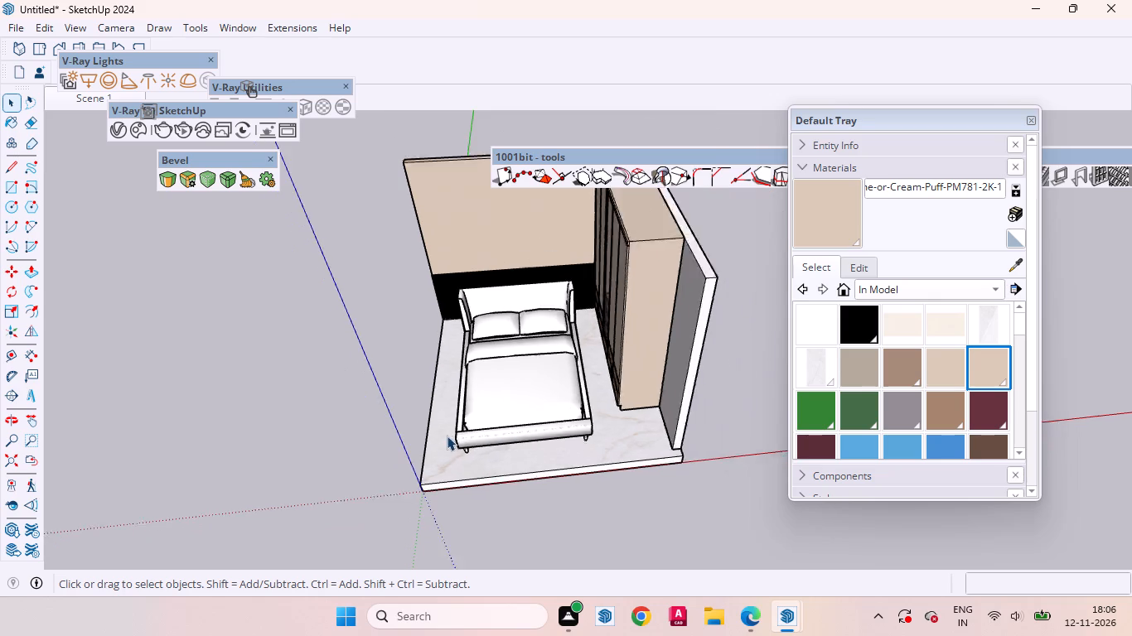
Place a guide line on the floor 24" from the wardrobe's front base edge, parallel to the wardrobe.
{"action": "scroll", "coordinate": [447, 436], "scroll_direction": "down", "scroll_amount": 1}
{"action": "scroll", "coordinate": [628, 436], "scroll_direction": "up", "scroll_amount": 7}
{"action": "middle_click_drag", "start_coordinate": [548, 442], "coordinate": [574, 369]}
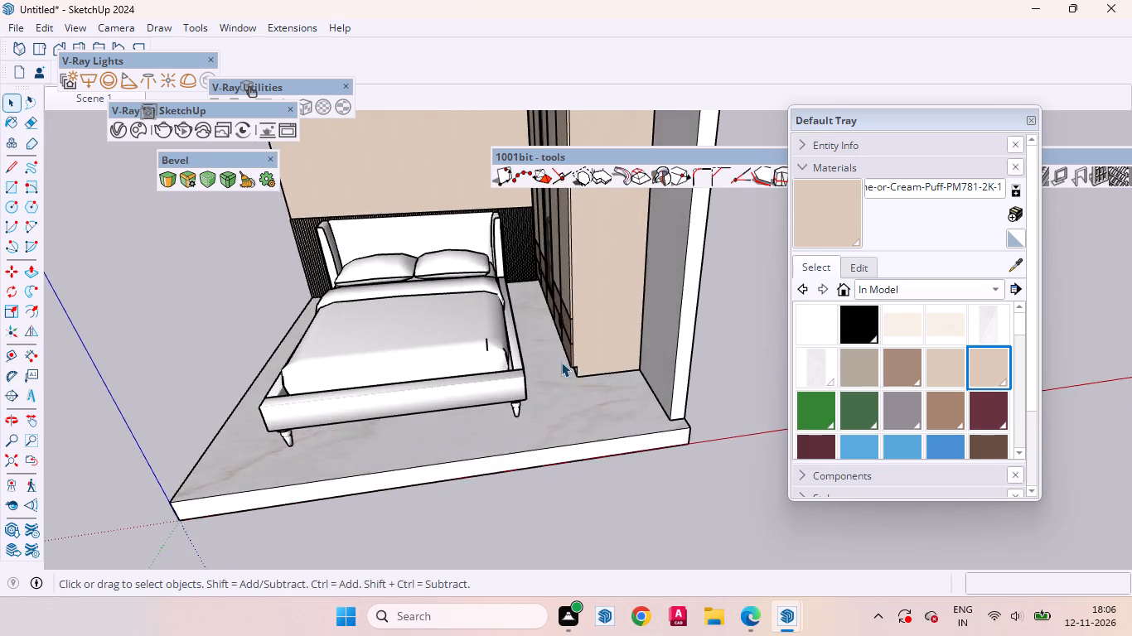
{"action": "scroll", "coordinate": [561, 364], "scroll_direction": "up", "scroll_amount": 4}
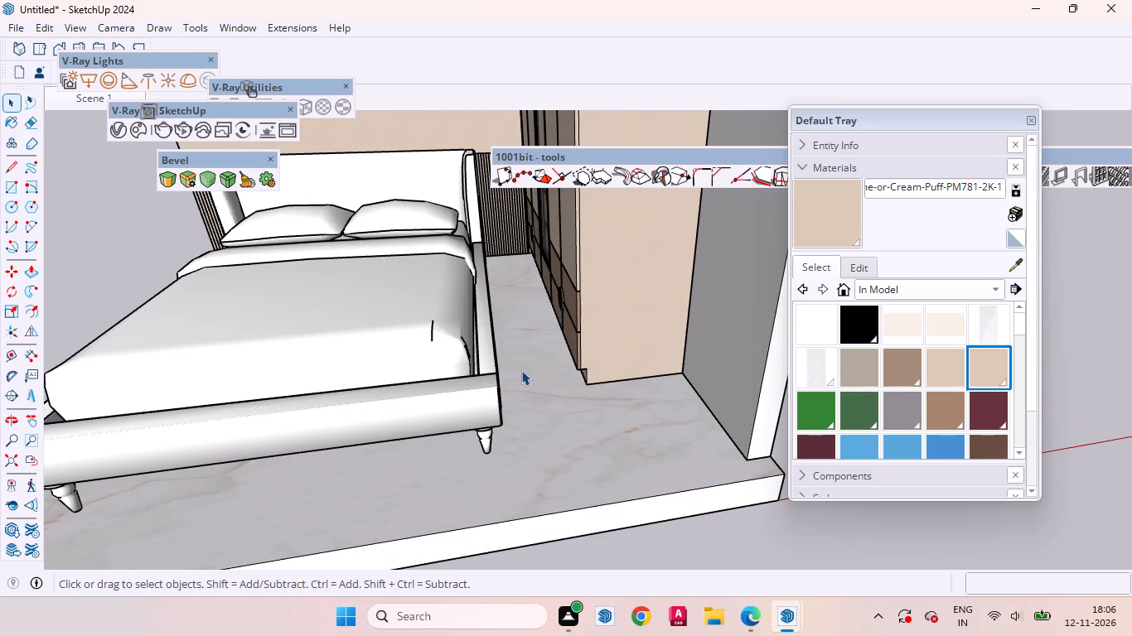
{"action": "scroll", "coordinate": [520, 370], "scroll_direction": "up", "scroll_amount": 1}
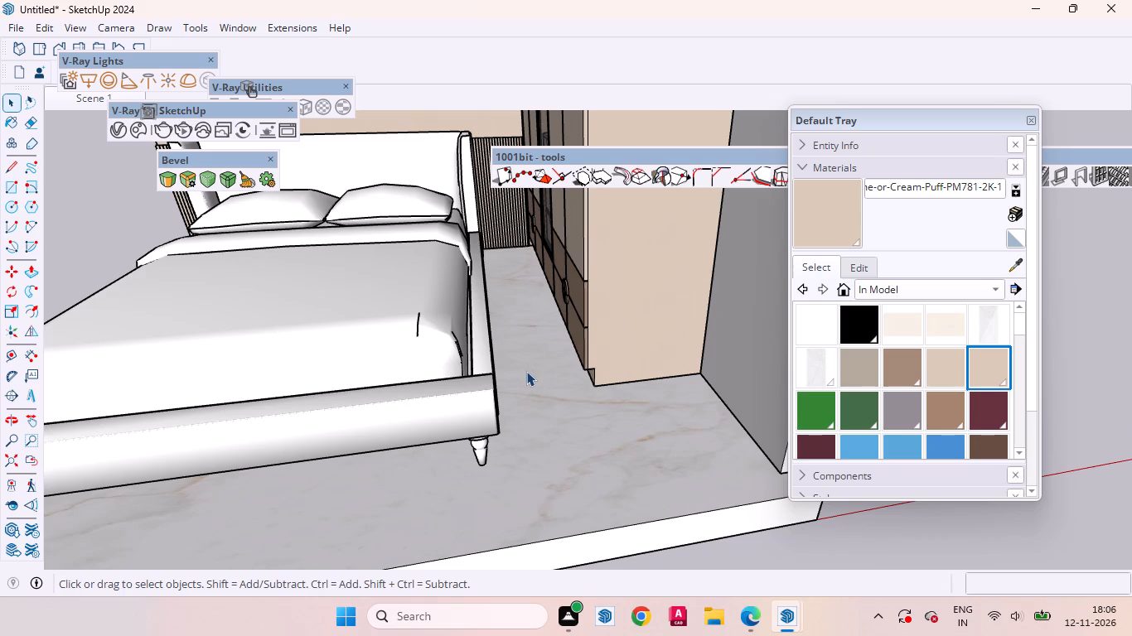
{"action": "scroll", "coordinate": [578, 332], "scroll_direction": "up", "scroll_amount": 1}
{"action": "scroll", "coordinate": [583, 328], "scroll_direction": "down", "scroll_amount": 3}
{"action": "scroll", "coordinate": [546, 363], "scroll_direction": "up", "scroll_amount": 8}
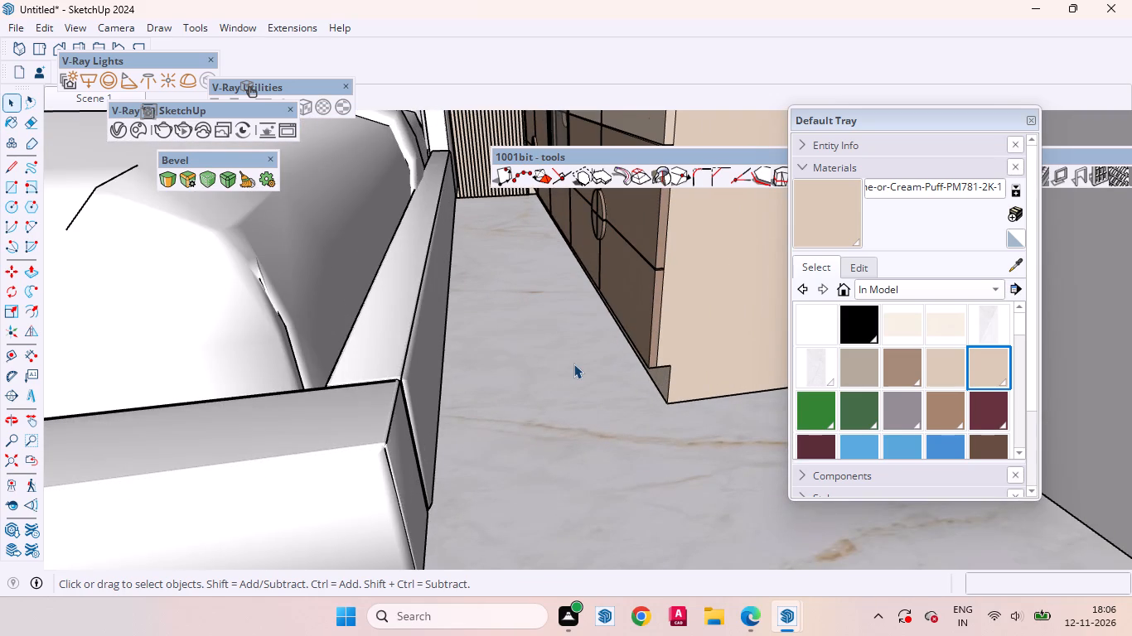
{"action": "key", "text": "t"}
{"action": "scroll", "coordinate": [632, 366], "scroll_direction": "up", "scroll_amount": 7}
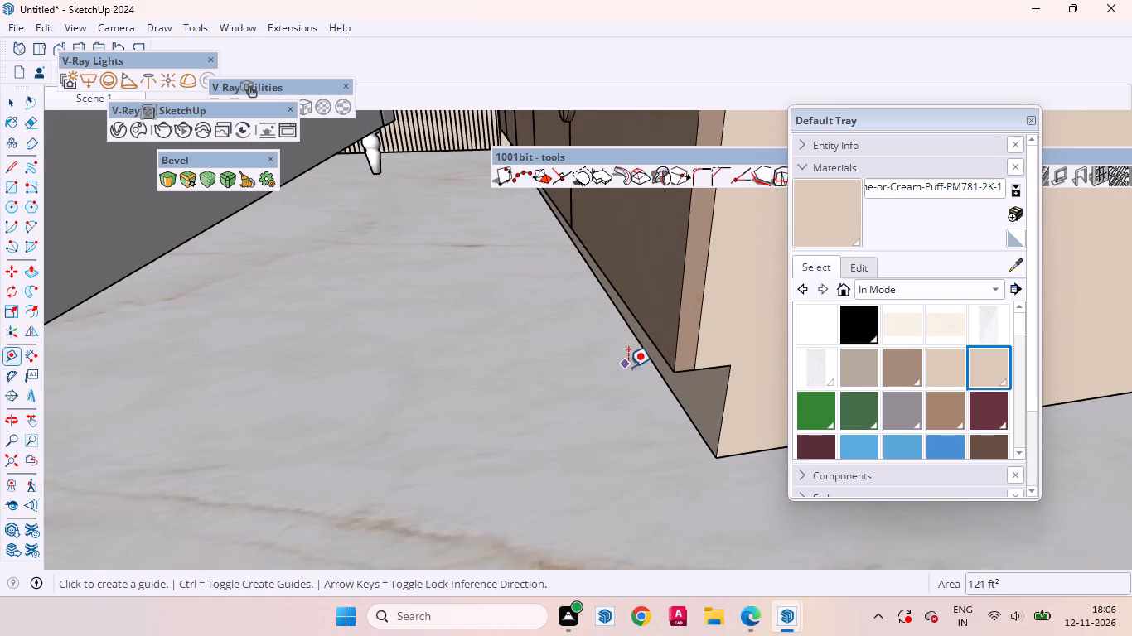
{"action": "left_click", "coordinate": [674, 393]}
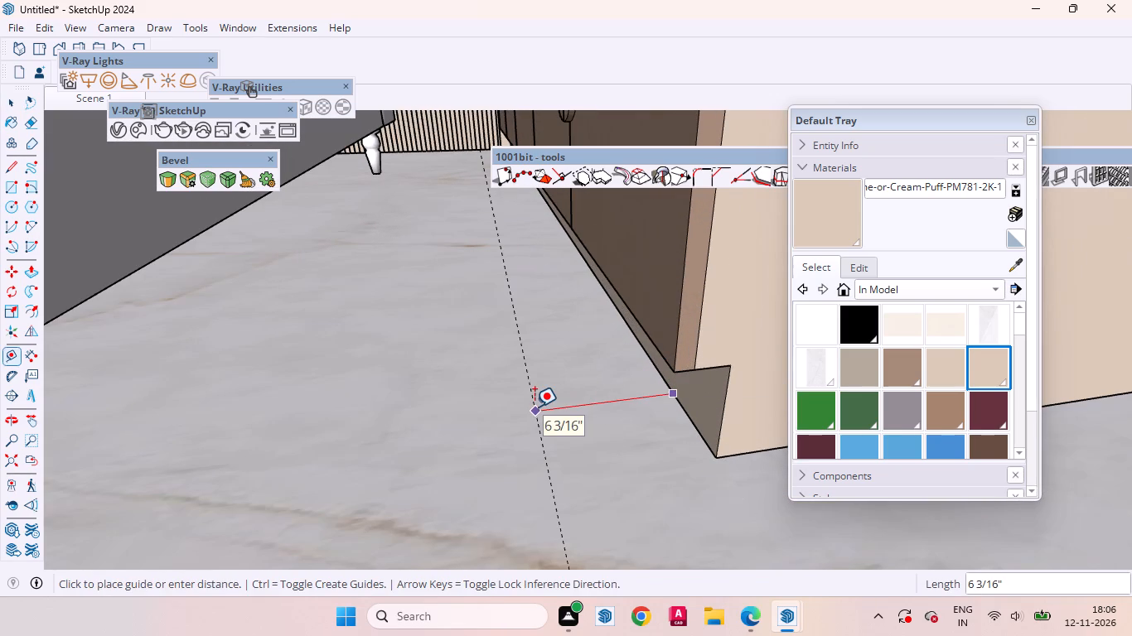
{"action": "type", "text": "24"}
{"action": "key", "text": "Return"}
{"action": "key", "text": "space"}
Move the bed about 5 5/8" away from the wardrobe so its wardrobe-side foot corner sits on the guide line.
{"action": "scroll", "coordinate": [579, 380], "scroll_direction": "down", "scroll_amount": 10}
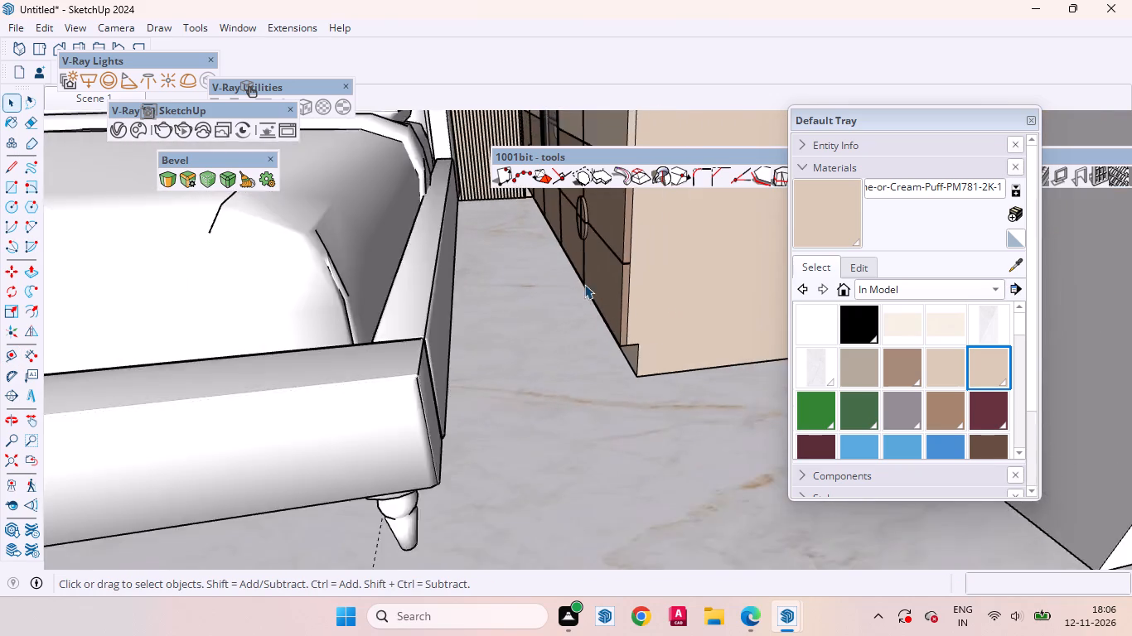
{"action": "scroll", "coordinate": [584, 284], "scroll_direction": "down", "scroll_amount": 7}
{"action": "left_click", "coordinate": [466, 330]}
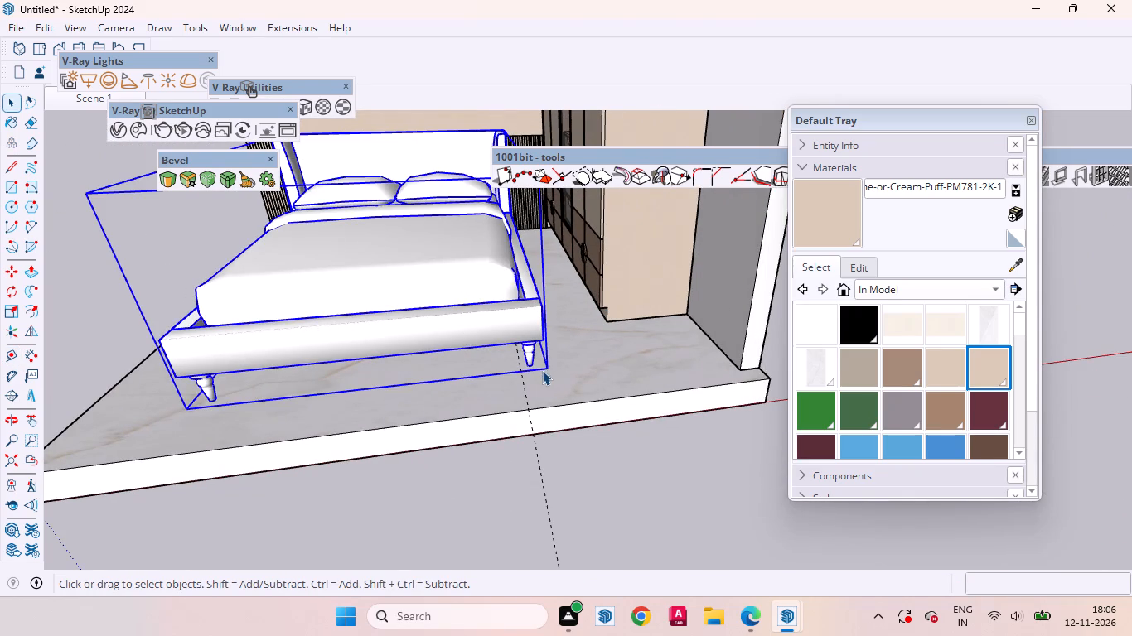
{"action": "middle_click_drag", "start_coordinate": [540, 369], "coordinate": [520, 340]}
{"action": "scroll", "coordinate": [506, 331], "scroll_direction": "up", "scroll_amount": 8}
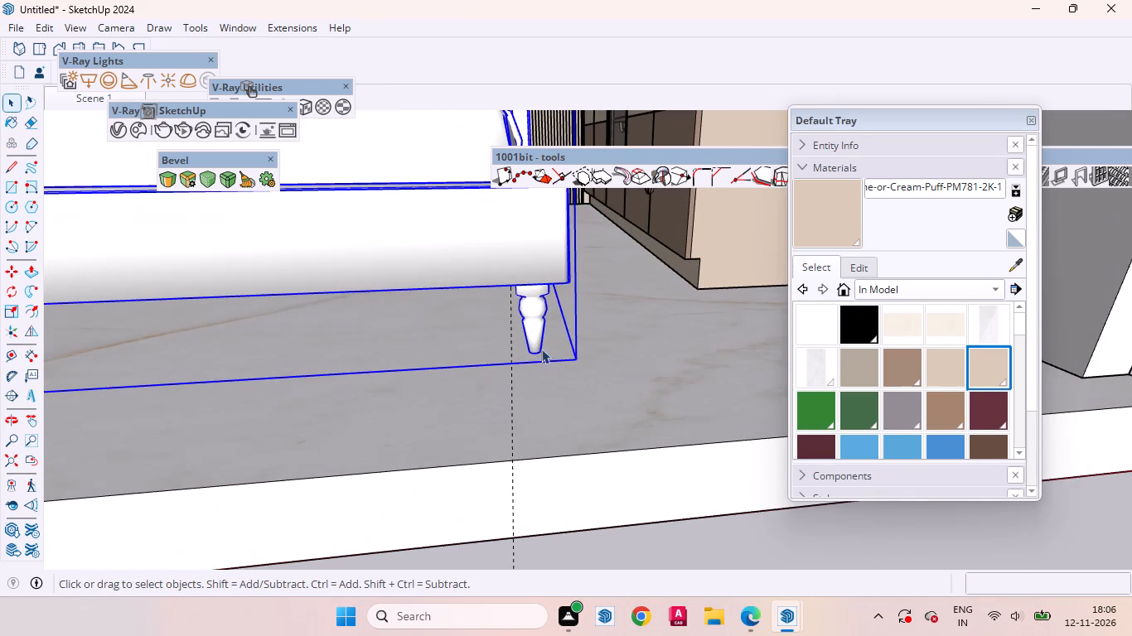
{"action": "key", "text": "m"}
{"action": "scroll", "coordinate": [596, 369], "scroll_direction": "up", "scroll_amount": 3}
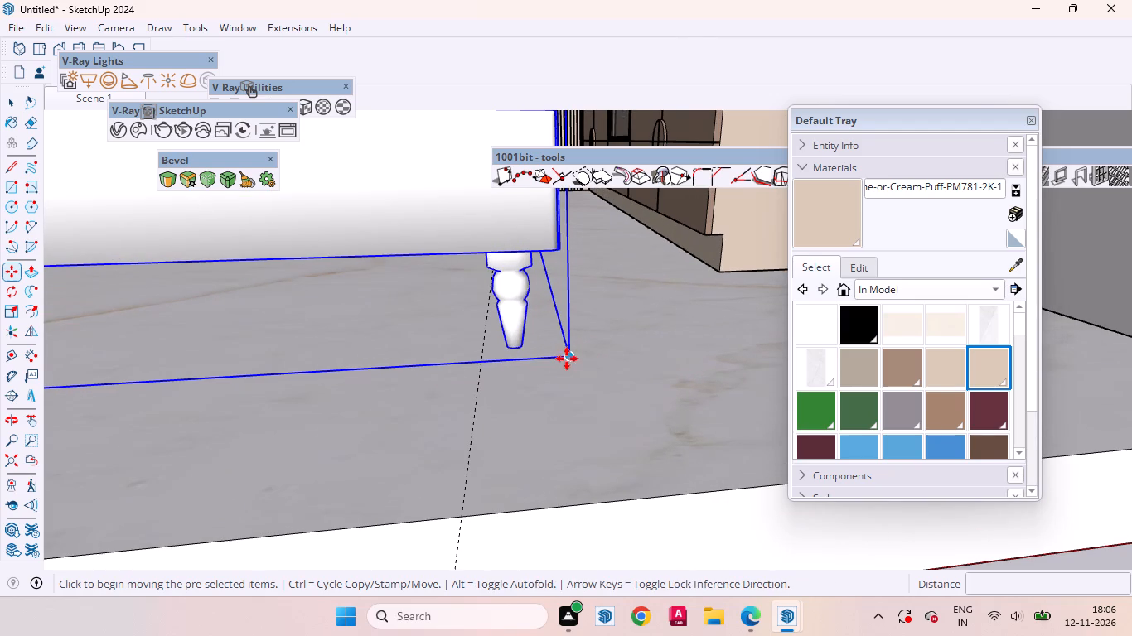
{"action": "left_click", "coordinate": [569, 358]}
{"action": "left_click", "coordinate": [482, 356]}
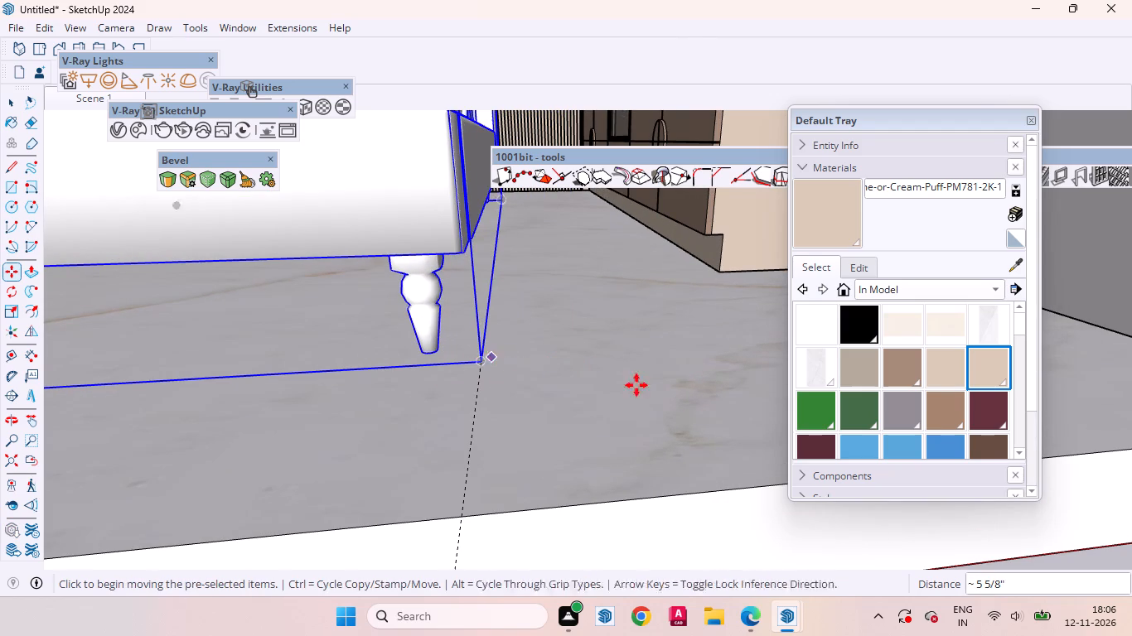
{"action": "key", "text": "space"}
Move the bed about 1' 7" along the green axis so its headboard sits against the fluted wall, and deselect it.
{"action": "scroll", "coordinate": [631, 403], "scroll_direction": "down", "scroll_amount": 1}
{"action": "scroll", "coordinate": [632, 404], "scroll_direction": "up", "scroll_amount": 1}
{"action": "scroll", "coordinate": [633, 406], "scroll_direction": "down", "scroll_amount": 3}
{"action": "scroll", "coordinate": [660, 425], "scroll_direction": "up", "scroll_amount": 1}
{"action": "scroll", "coordinate": [664, 426], "scroll_direction": "down", "scroll_amount": 1}
{"action": "scroll", "coordinate": [667, 429], "scroll_direction": "up", "scroll_amount": 1}
{"action": "scroll", "coordinate": [672, 432], "scroll_direction": "down", "scroll_amount": 13}
{"action": "scroll", "coordinate": [657, 473], "scroll_direction": "up", "scroll_amount": 1}
{"action": "scroll", "coordinate": [672, 479], "scroll_direction": "down", "scroll_amount": 1}
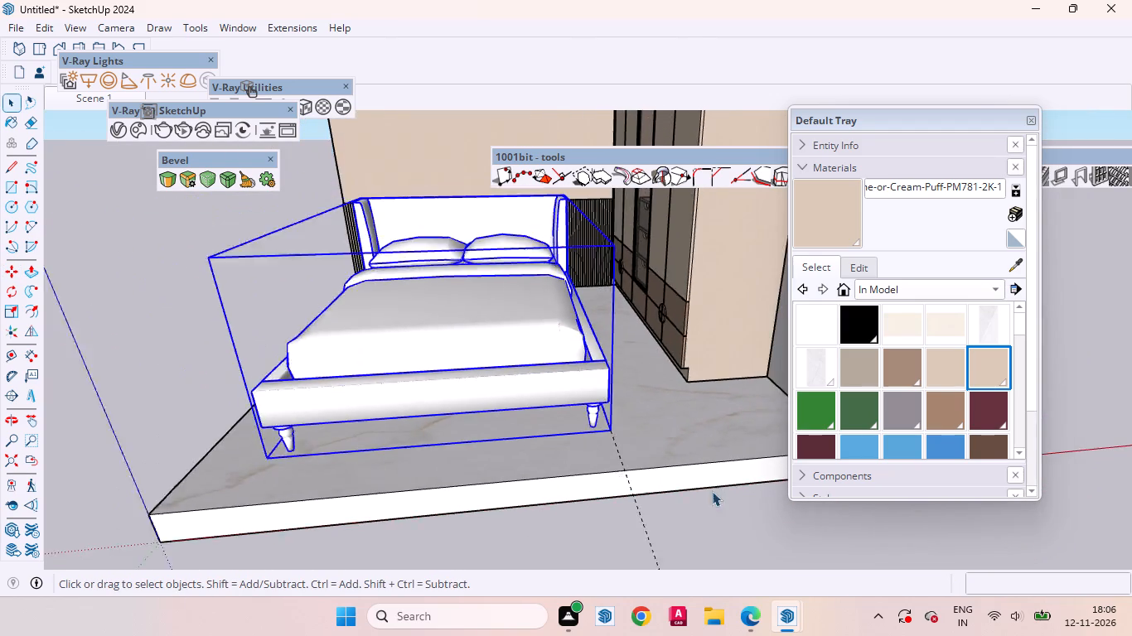
{"action": "scroll", "coordinate": [712, 491], "scroll_direction": "down", "scroll_amount": 5}
{"action": "middle_click_drag", "start_coordinate": [461, 429], "coordinate": [910, 484]}
{"action": "scroll", "coordinate": [568, 484], "scroll_direction": "up", "scroll_amount": 3}
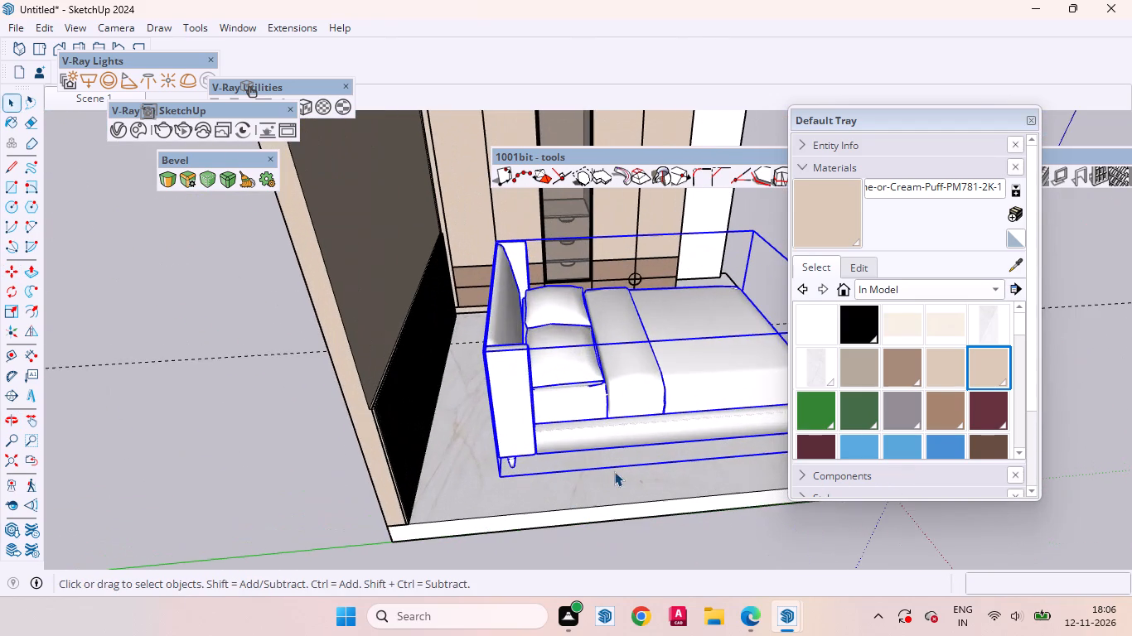
{"action": "key", "text": "m"}
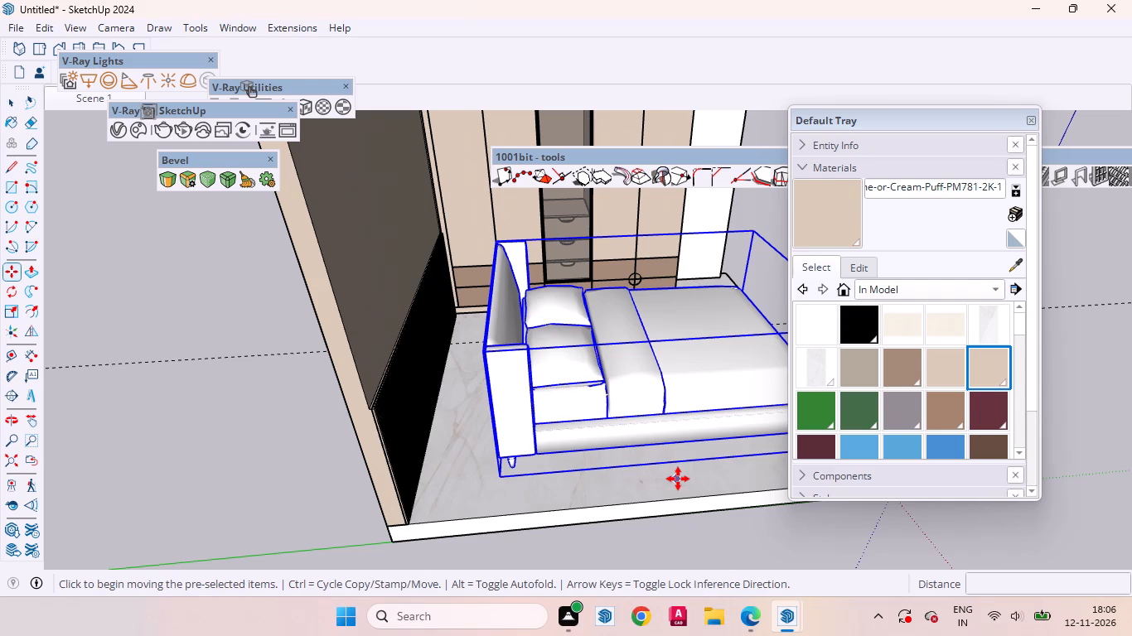
{"action": "left_click", "coordinate": [678, 479]}
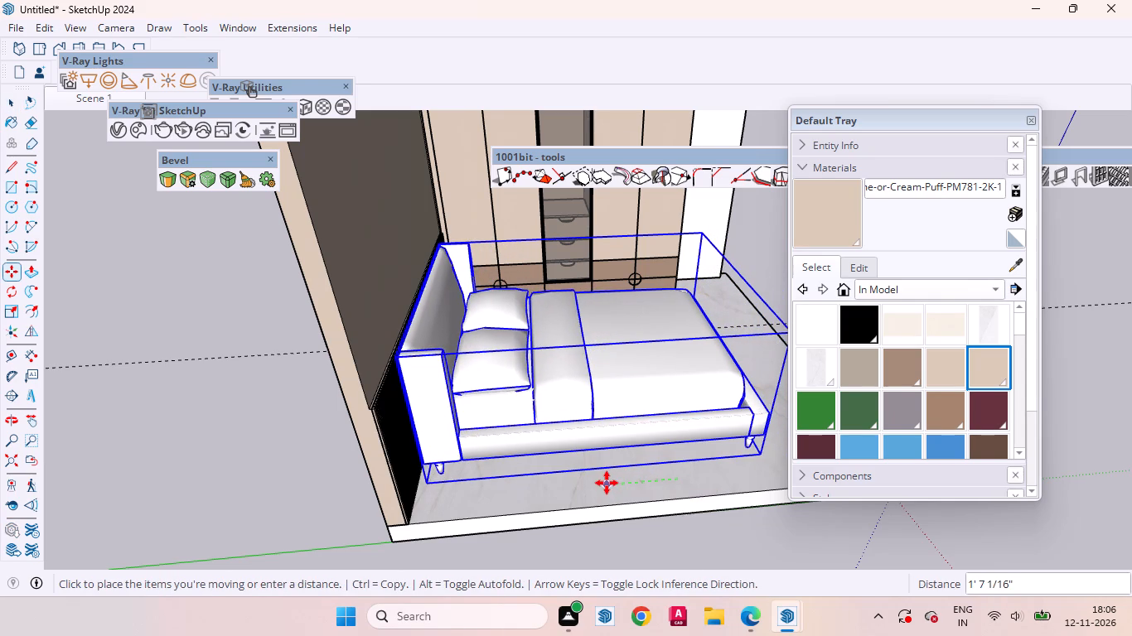
{"action": "left_click", "coordinate": [607, 483]}
{"action": "key", "text": "space"}
{"action": "left_click", "coordinate": [598, 541]}
Examine the bed's fit against the fluted wall and wardrobe, including from the saved Scene 1 view.
{"action": "scroll", "coordinate": [385, 409], "scroll_direction": "up", "scroll_amount": 6}
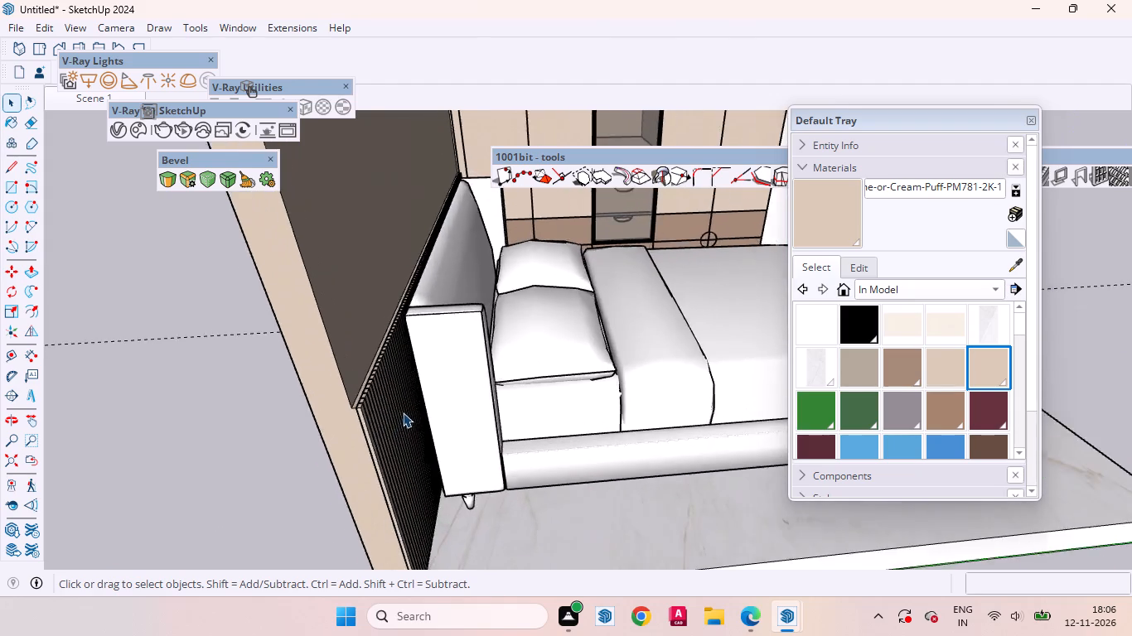
{"action": "scroll", "coordinate": [403, 412], "scroll_direction": "up", "scroll_amount": 2}
{"action": "middle_click_drag", "start_coordinate": [417, 412], "coordinate": [264, 431]}
{"action": "scroll", "coordinate": [402, 427], "scroll_direction": "down", "scroll_amount": 4}
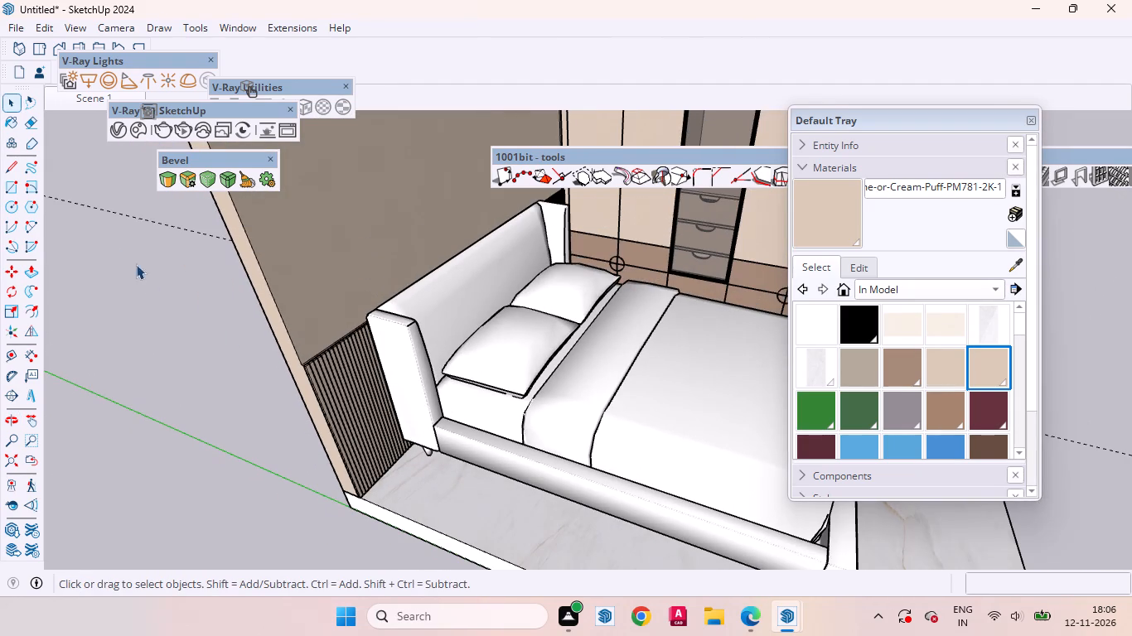
{"action": "left_click", "coordinate": [51, 103]}
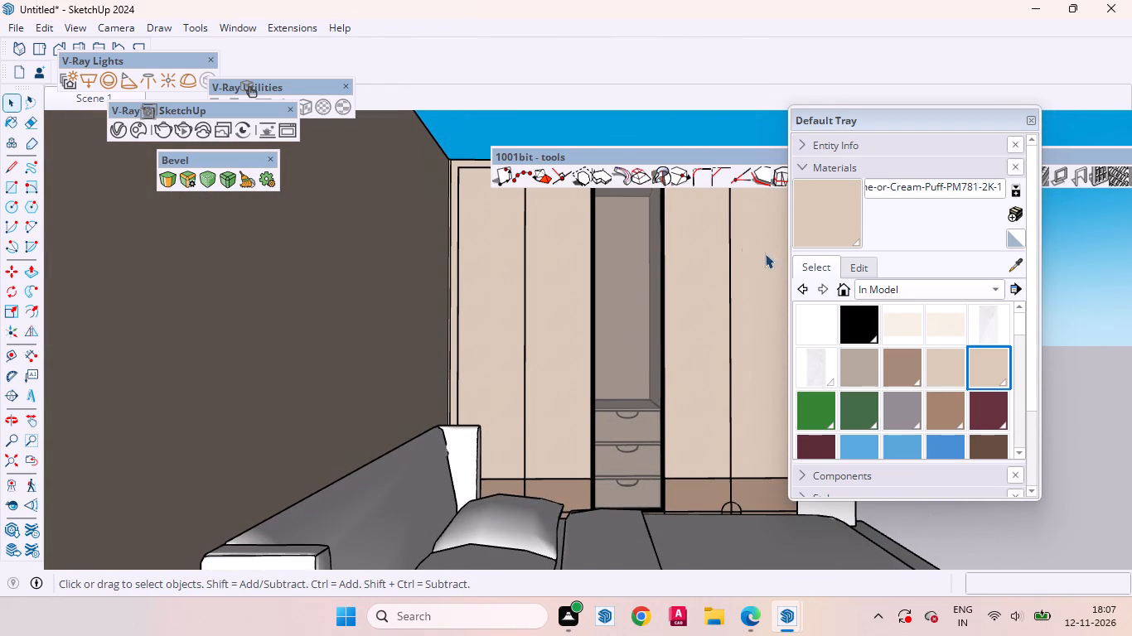
{"action": "scroll", "coordinate": [576, 388], "scroll_direction": "down", "scroll_amount": 13}
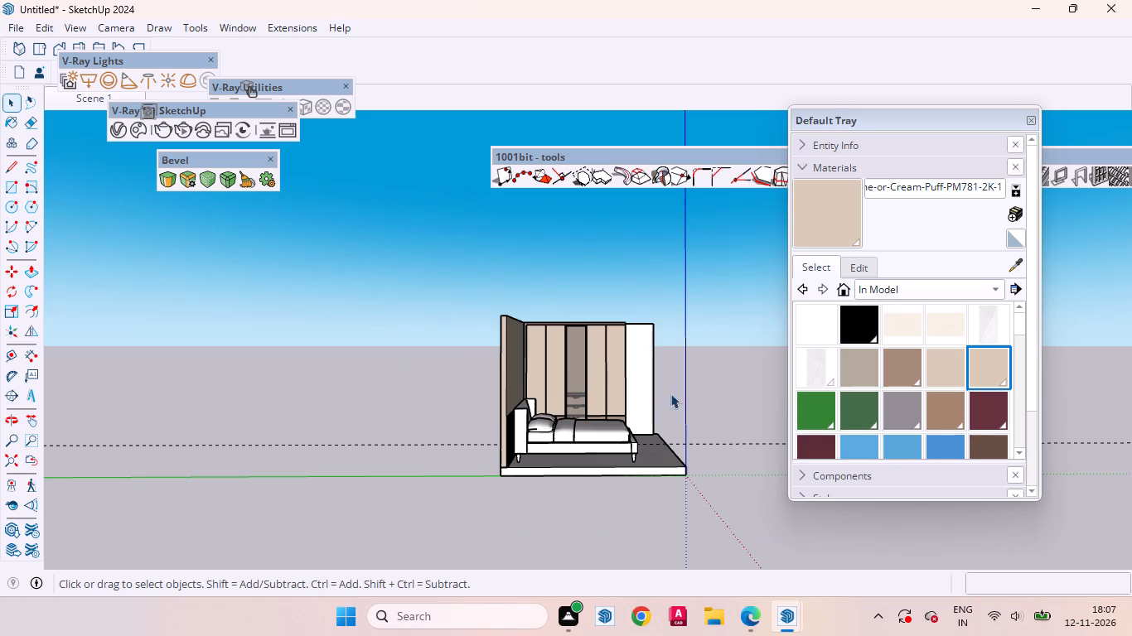
{"action": "scroll", "coordinate": [535, 388], "scroll_direction": "up", "scroll_amount": 16}
{"action": "scroll", "coordinate": [418, 359], "scroll_direction": "down", "scroll_amount": 9}
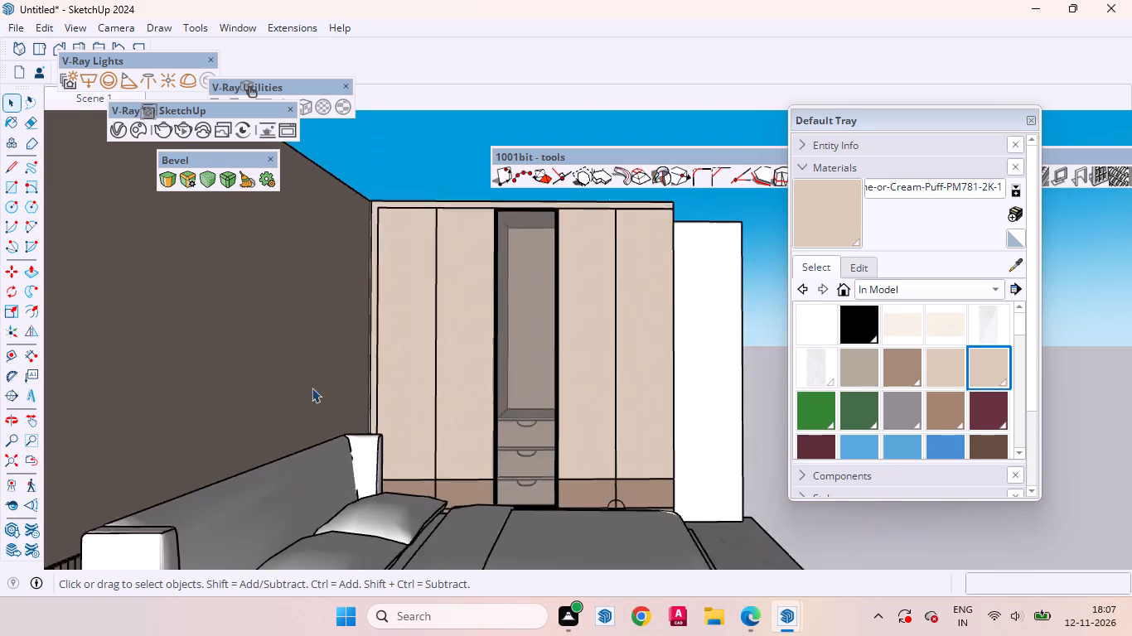
{"action": "scroll", "coordinate": [312, 388], "scroll_direction": "down", "scroll_amount": 1}
{"action": "middle_click_drag", "start_coordinate": [528, 432], "coordinate": [294, 480]}
{"action": "scroll", "coordinate": [657, 367], "scroll_direction": "down", "scroll_amount": 1}
{"action": "scroll", "coordinate": [660, 367], "scroll_direction": "up", "scroll_amount": 1}
{"action": "scroll", "coordinate": [660, 367], "scroll_direction": "down", "scroll_amount": 7}
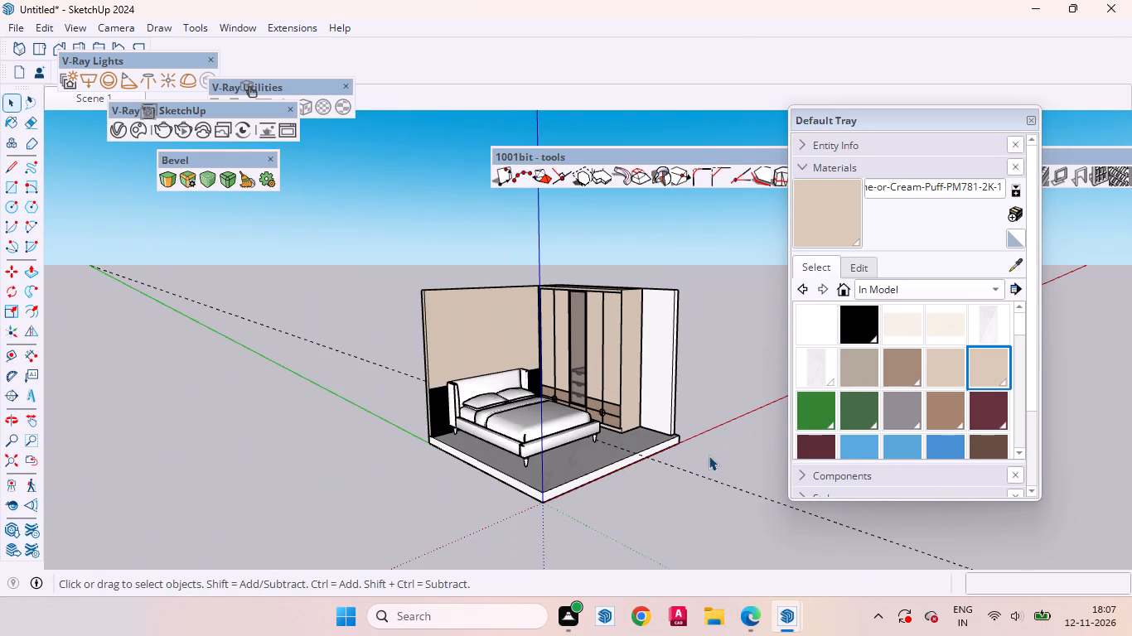
Start a new empty group and draw an 11' by 4 1/2" rectangle along the open floor edge opposite the fluted wall.
{"action": "right_click", "coordinate": [715, 449]}
{"action": "left_click", "coordinate": [773, 500]}
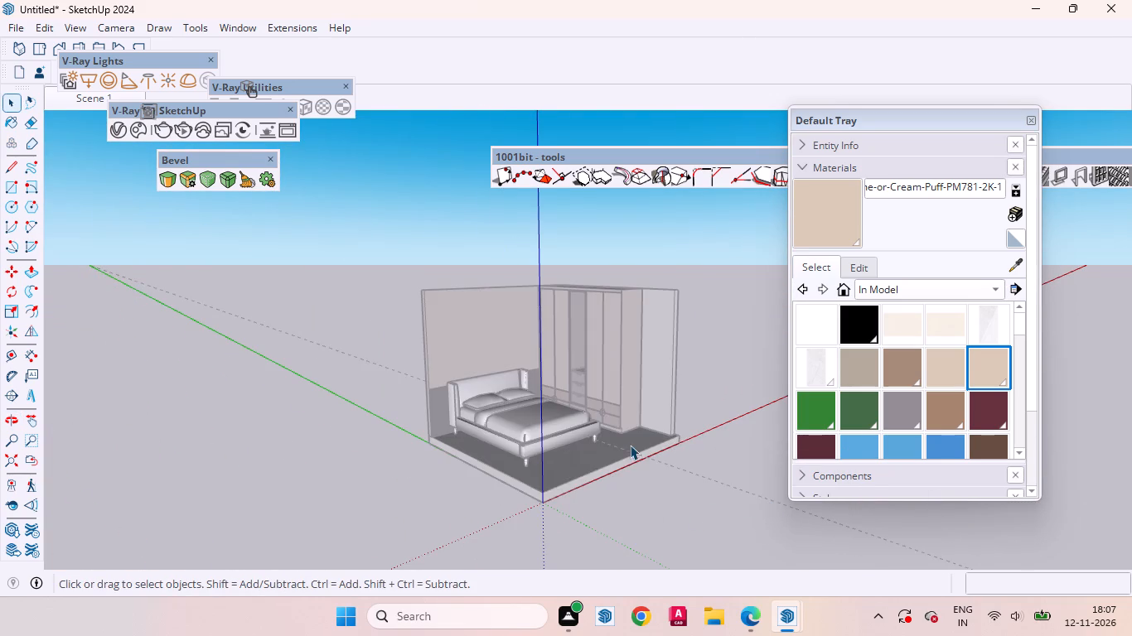
{"action": "scroll", "coordinate": [630, 445], "scroll_direction": "up", "scroll_amount": 4}
{"action": "middle_click_drag", "start_coordinate": [661, 465], "coordinate": [801, 568]}
{"action": "scroll", "coordinate": [501, 439], "scroll_direction": "down", "scroll_amount": 8}
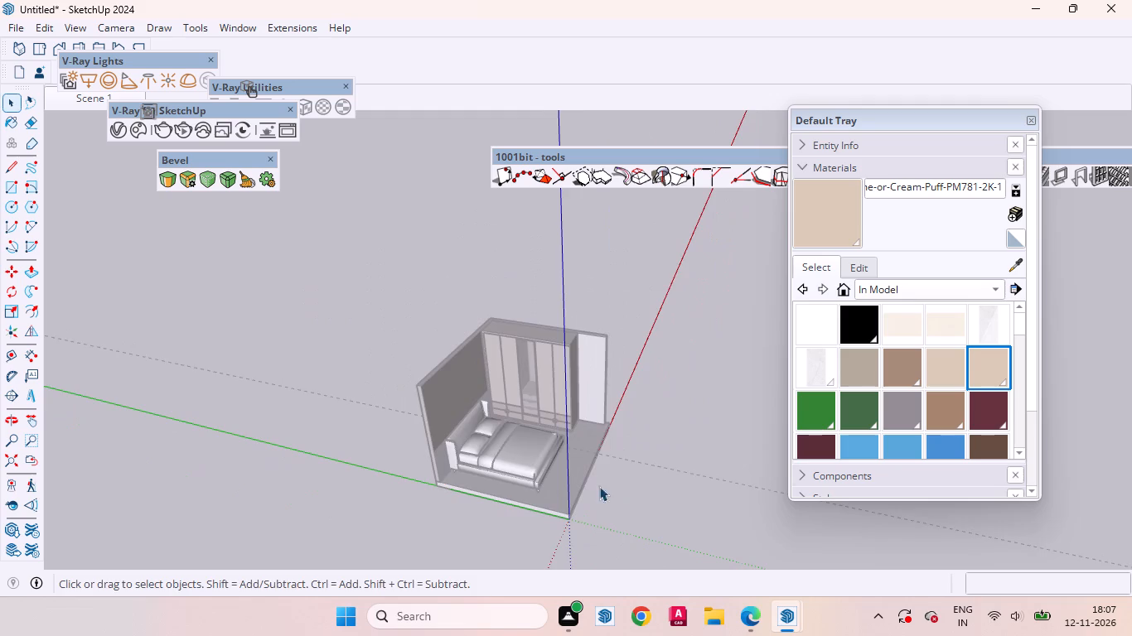
{"action": "middle_click_drag", "start_coordinate": [600, 486], "coordinate": [670, 546]}
{"action": "scroll", "coordinate": [647, 419], "scroll_direction": "up", "scroll_amount": 12}
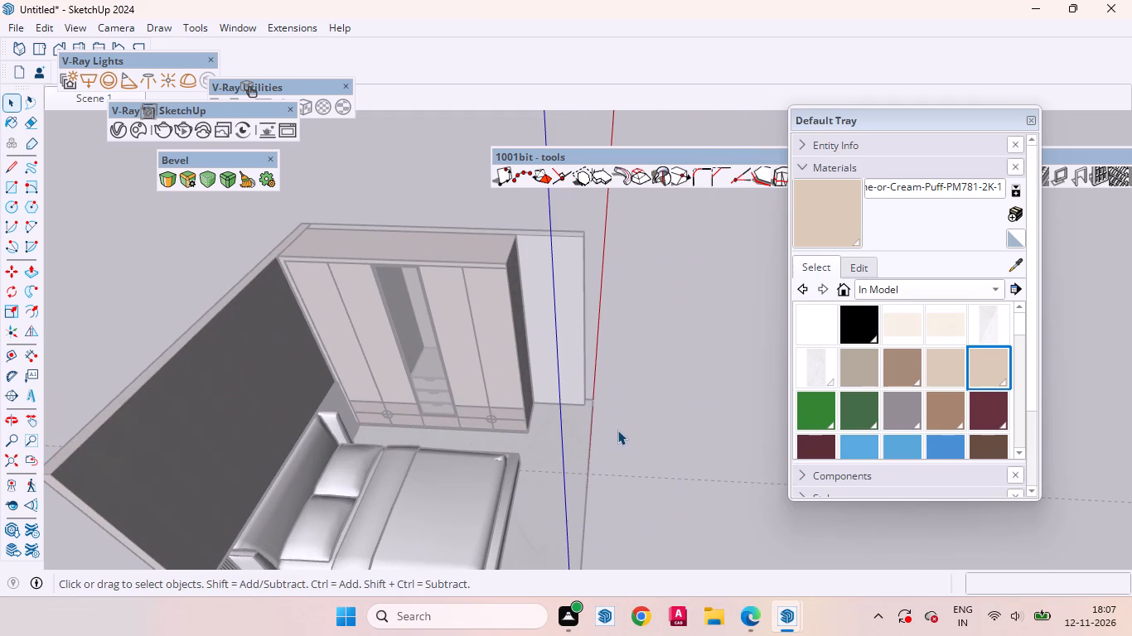
{"action": "middle_click_drag", "start_coordinate": [629, 443], "coordinate": [607, 451]}
{"action": "scroll", "coordinate": [607, 451], "scroll_direction": "up", "scroll_amount": 1}
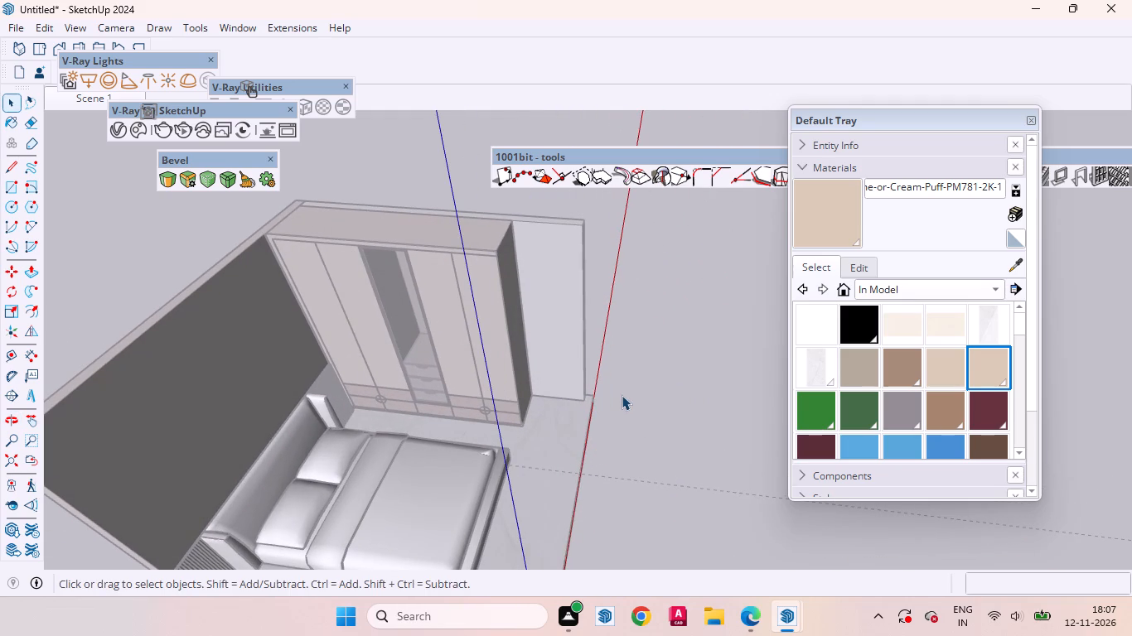
{"action": "key", "text": "r"}
{"action": "scroll", "coordinate": [557, 379], "scroll_direction": "up", "scroll_amount": 11}
{"action": "middle_click_drag", "start_coordinate": [612, 412], "coordinate": [521, 421]}
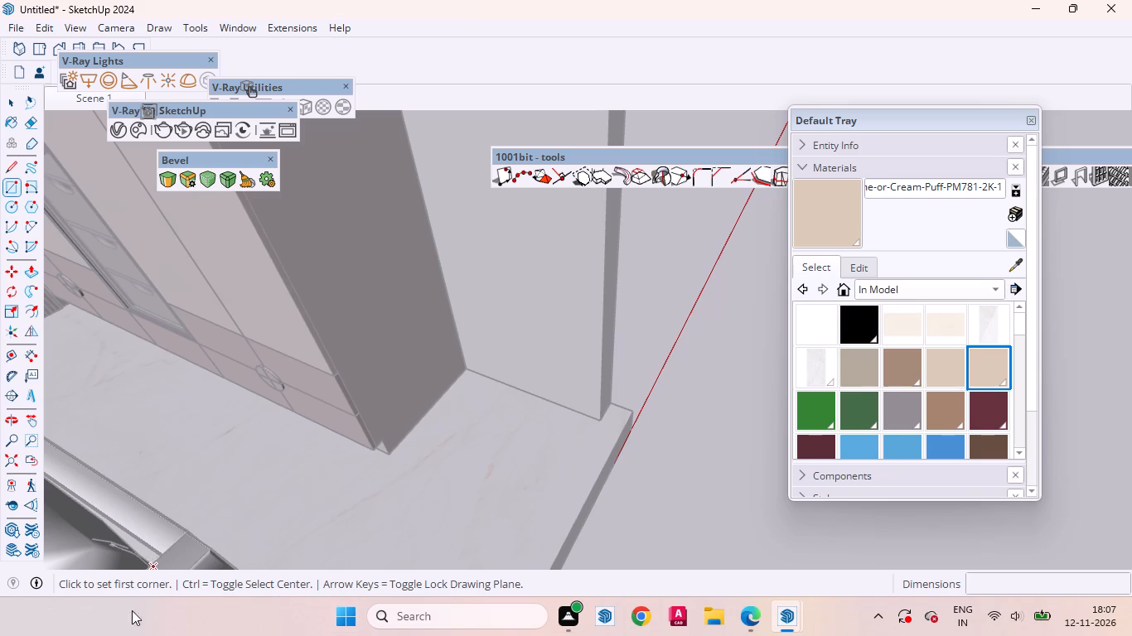
{"action": "scroll", "coordinate": [255, 574], "scroll_direction": "up", "scroll_amount": 3}
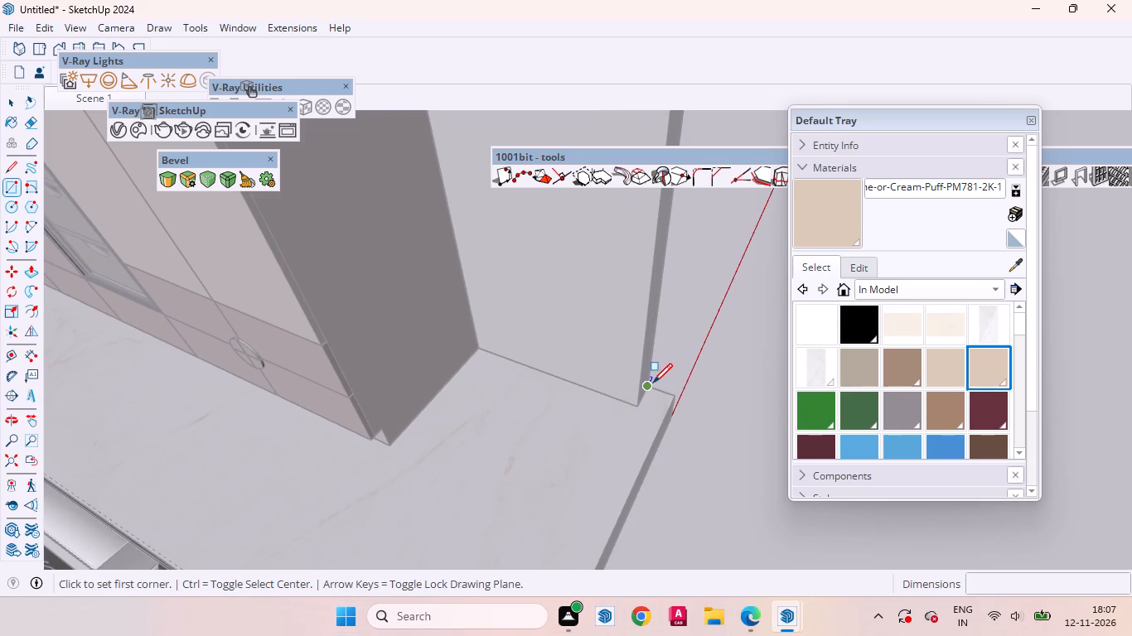
{"action": "left_click", "coordinate": [653, 383]}
{"action": "scroll", "coordinate": [651, 489], "scroll_direction": "down", "scroll_amount": 12}
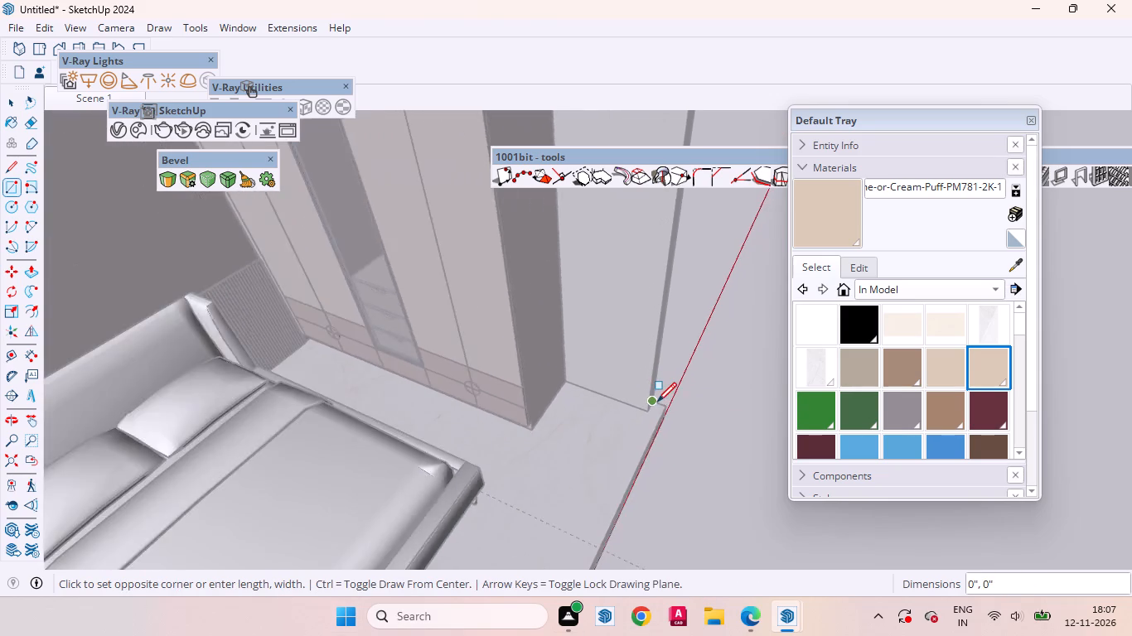
{"action": "scroll", "coordinate": [657, 402], "scroll_direction": "down", "scroll_amount": 10}
{"action": "scroll", "coordinate": [627, 540], "scroll_direction": "up", "scroll_amount": 11}
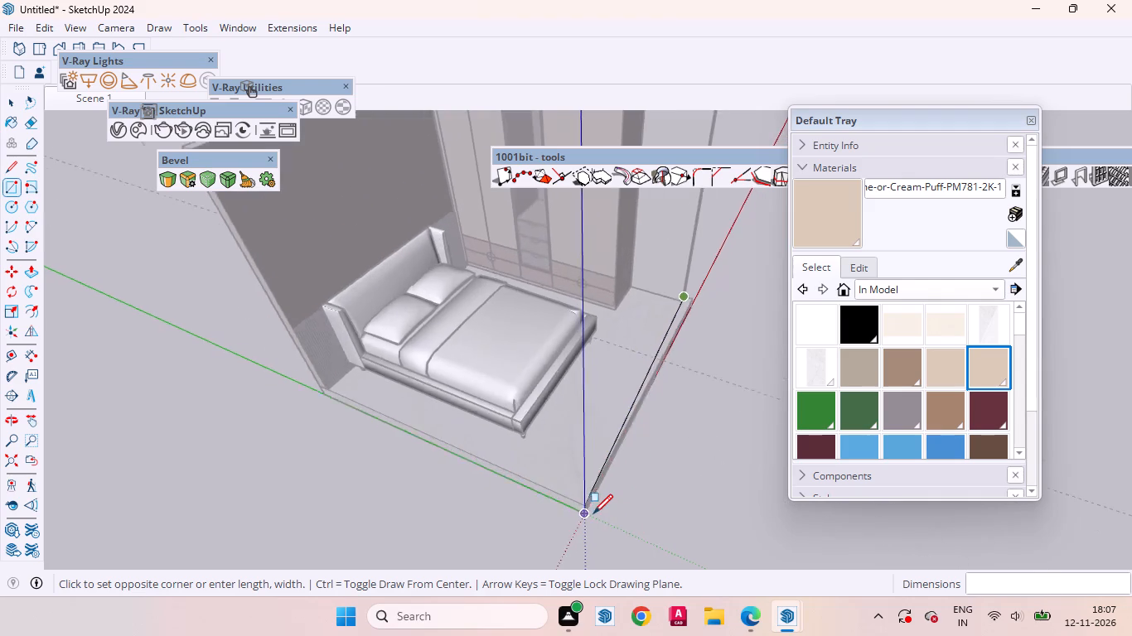
{"action": "scroll", "coordinate": [593, 513], "scroll_direction": "up", "scroll_amount": 8}
{"action": "left_click", "coordinate": [582, 501]}
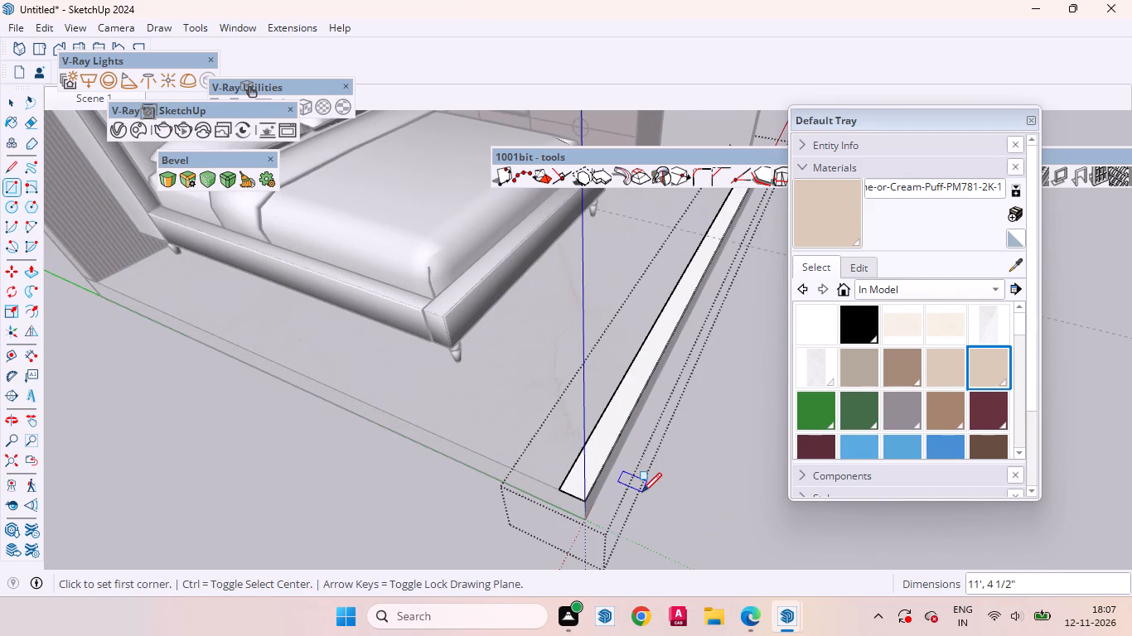
Push/Pull the new rectangle up 9' to the top of the headboard wall, forming the opposite wall.
{"action": "key", "text": "p"}
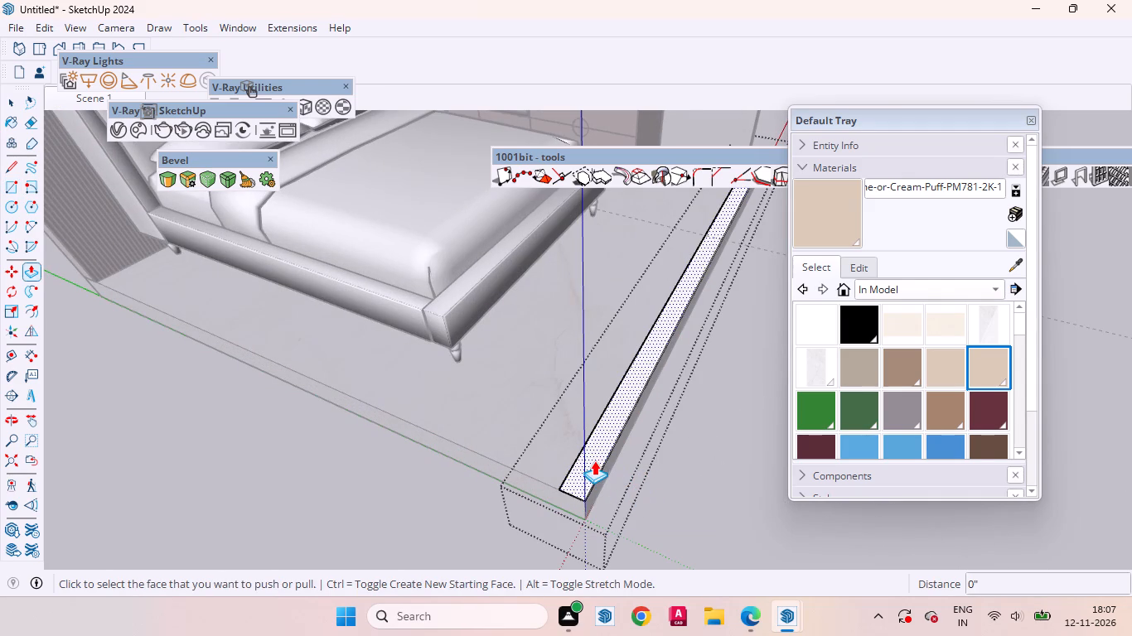
{"action": "left_click", "coordinate": [594, 460]}
{"action": "scroll", "coordinate": [617, 388], "scroll_direction": "down", "scroll_amount": 14}
{"action": "scroll", "coordinate": [641, 417], "scroll_direction": "up", "scroll_amount": 1}
{"action": "scroll", "coordinate": [641, 417], "scroll_direction": "down", "scroll_amount": 4}
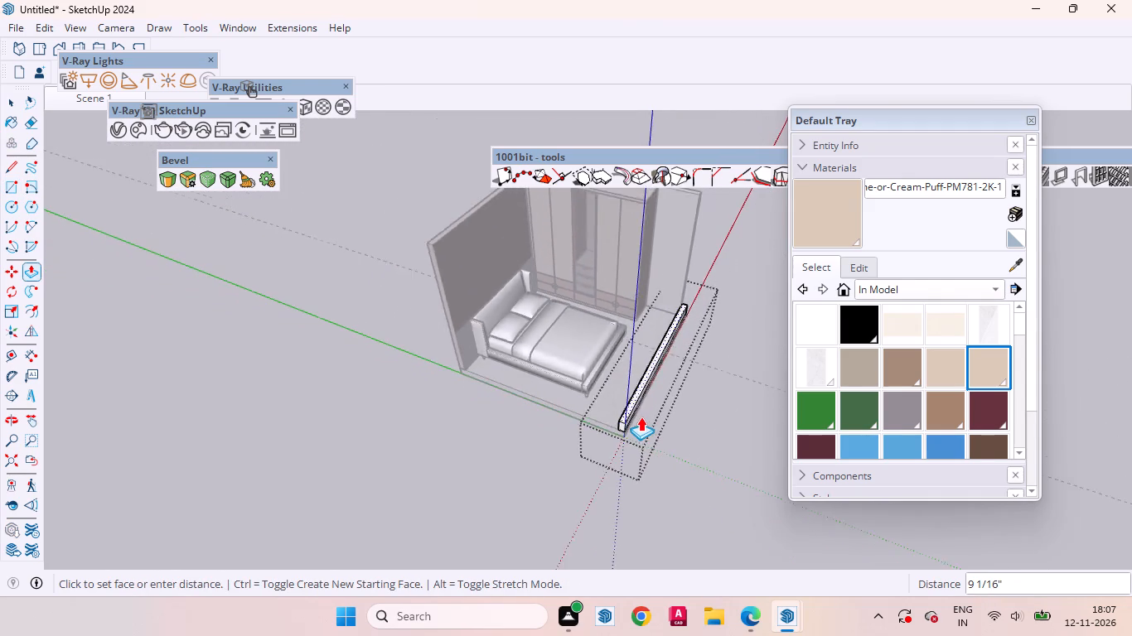
{"action": "scroll", "coordinate": [641, 417], "scroll_direction": "down", "scroll_amount": 4}
{"action": "scroll", "coordinate": [523, 278], "scroll_direction": "up", "scroll_amount": 5}
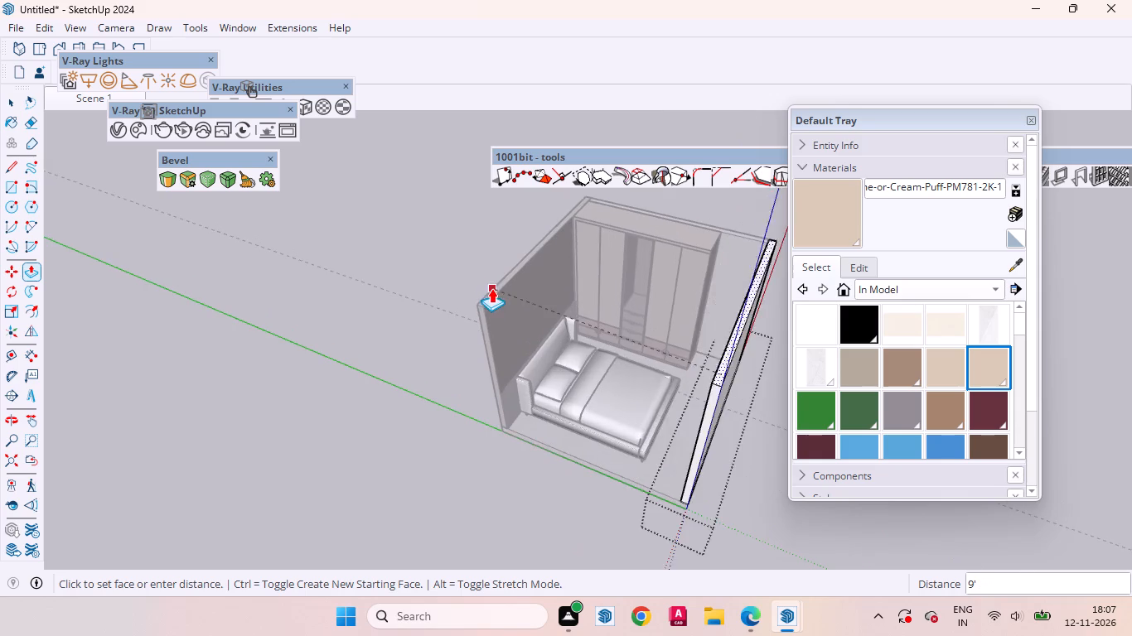
{"action": "scroll", "coordinate": [492, 288], "scroll_direction": "up", "scroll_amount": 5}
{"action": "right_click", "coordinate": [495, 301]}
{"action": "scroll", "coordinate": [495, 301], "scroll_direction": "down", "scroll_amount": 1}
{"action": "scroll", "coordinate": [495, 301], "scroll_direction": "up", "scroll_amount": 8}
{"action": "left_click", "coordinate": [488, 302]}
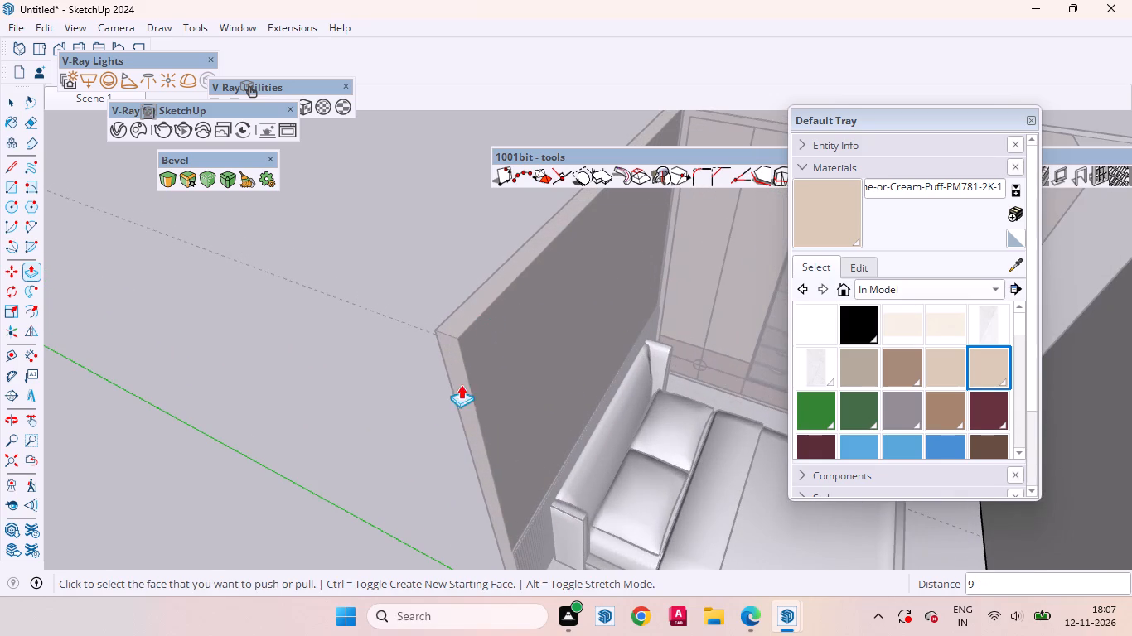
Finish editing the new wall opposite the headboard by leaving its group with nothing selected.
{"action": "left_click", "coordinate": [339, 403]}
{"action": "key", "text": "space"}
{"action": "left_click", "coordinate": [346, 415]}
{"action": "scroll", "coordinate": [298, 388], "scroll_direction": "down", "scroll_amount": 4}
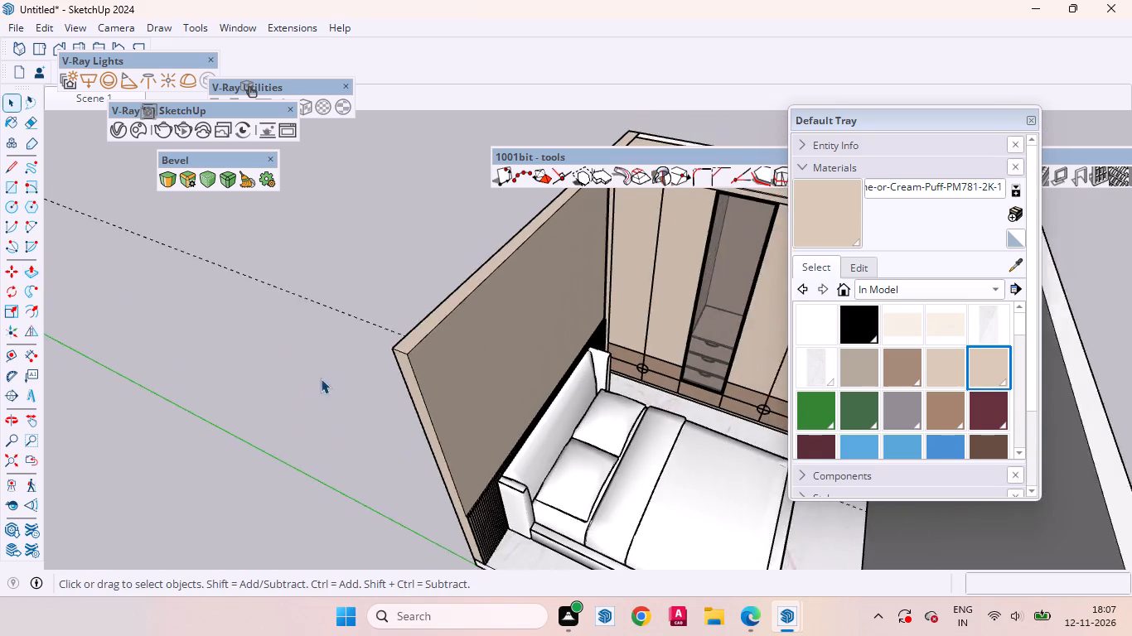
{"action": "scroll", "coordinate": [321, 378], "scroll_direction": "down", "scroll_amount": 6}
{"action": "scroll", "coordinate": [346, 374], "scroll_direction": "up", "scroll_amount": 1}
{"action": "scroll", "coordinate": [347, 374], "scroll_direction": "down", "scroll_amount": 7}
{"action": "left_click", "coordinate": [626, 536]}
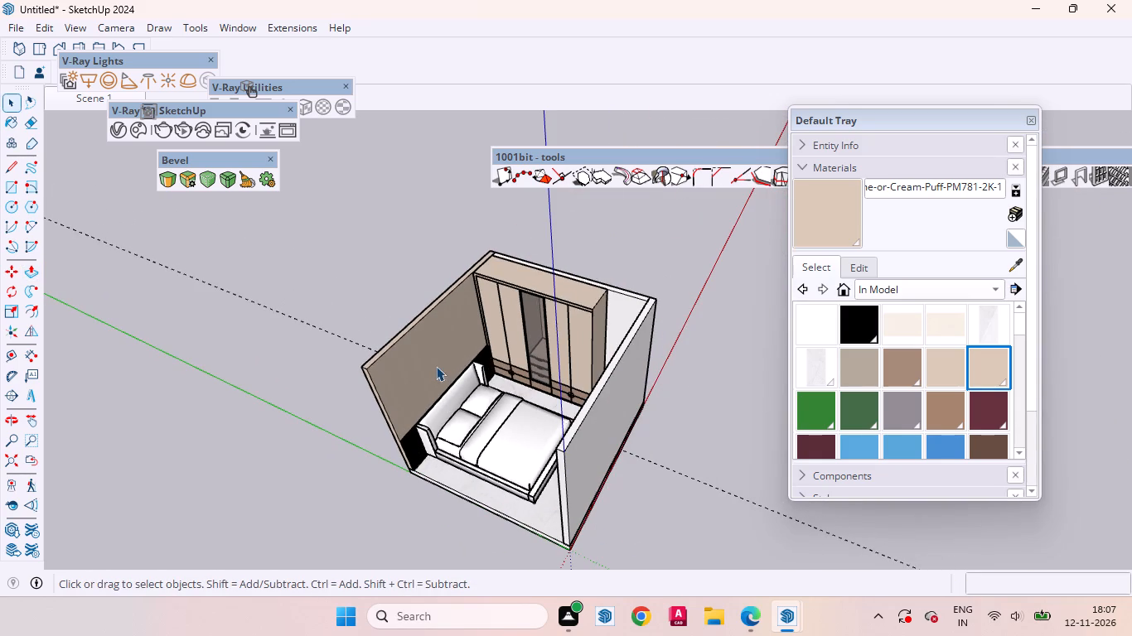
Open the headboard wall's group and paint its inner face above the fluting with white Color M00 from the Colors library.
{"action": "double_click", "coordinate": [432, 361]}
{"action": "left_click", "coordinate": [404, 355]}
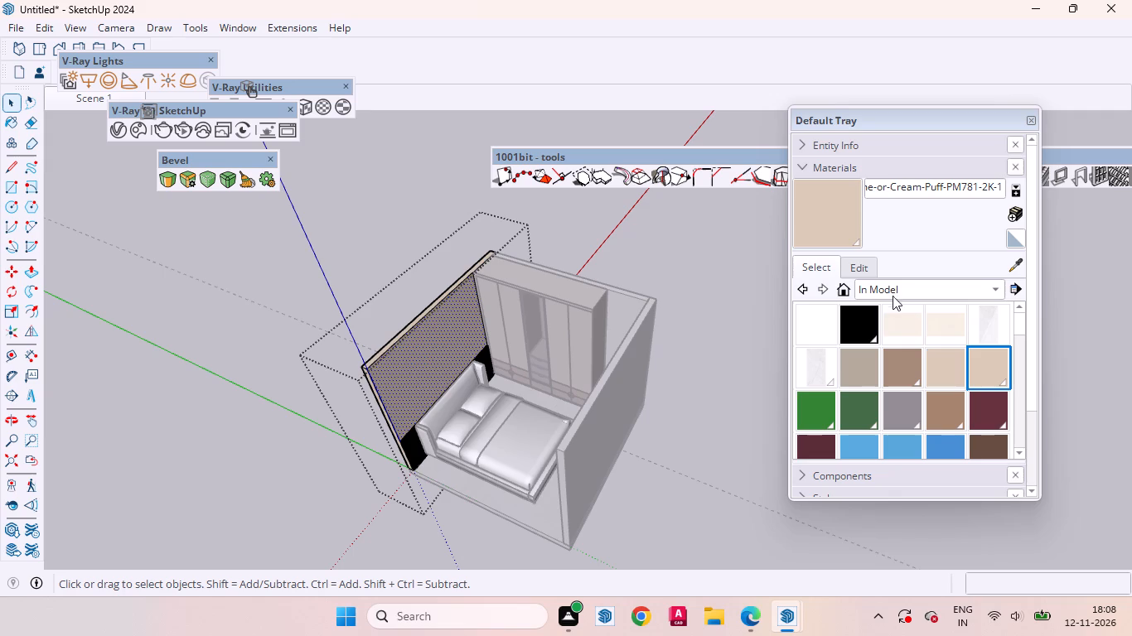
{"action": "left_click", "coordinate": [992, 287]}
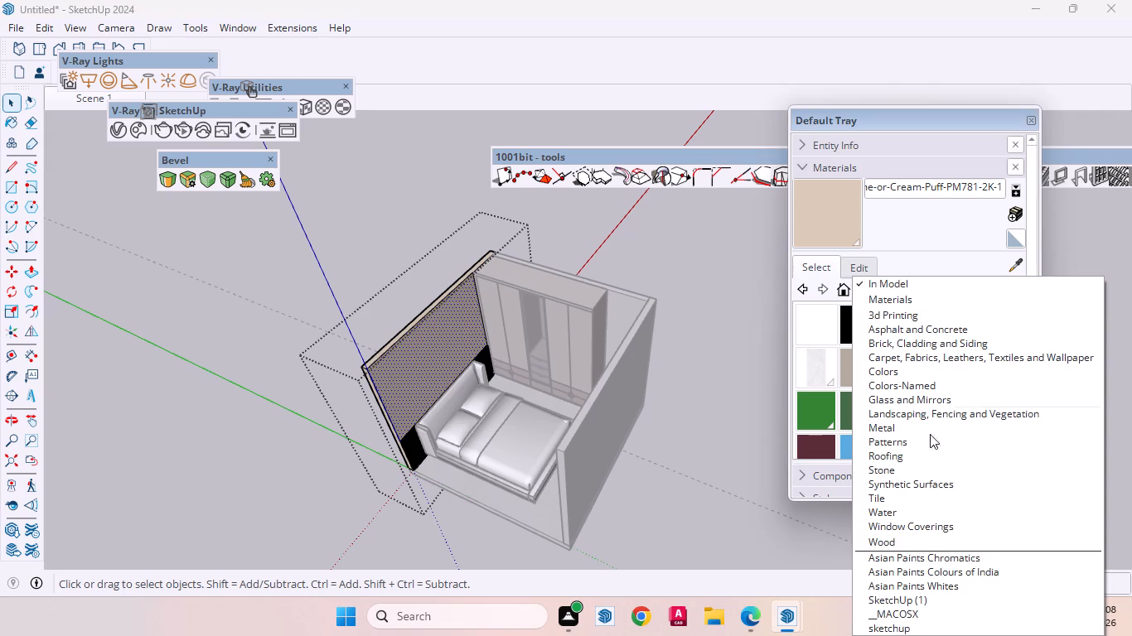
{"action": "left_click", "coordinate": [897, 372]}
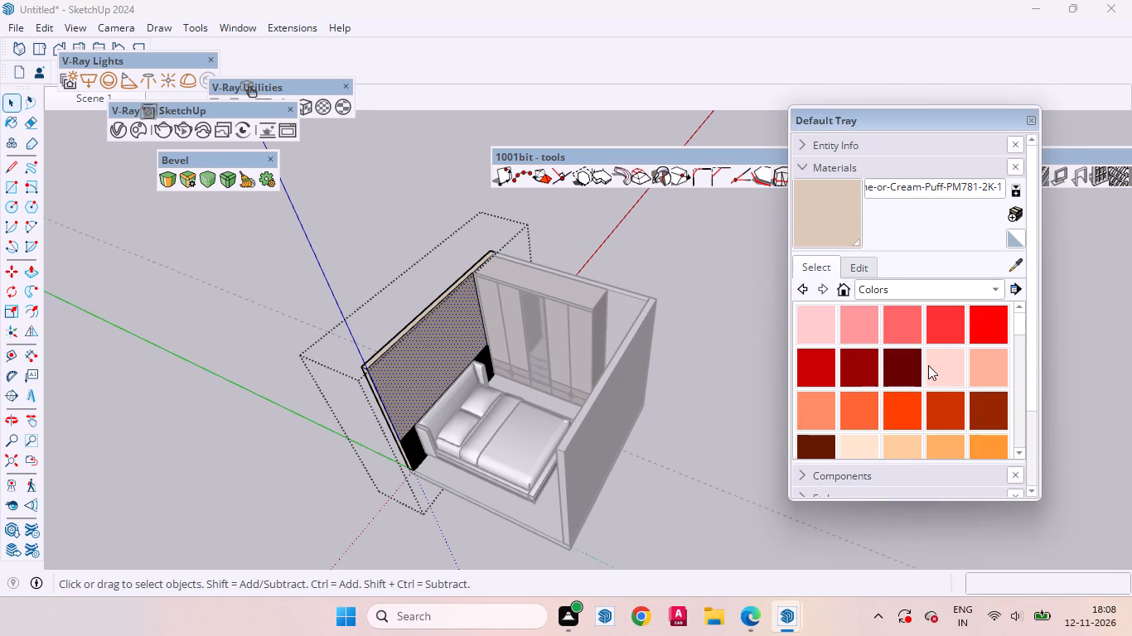
{"action": "scroll", "coordinate": [928, 366], "scroll_direction": "down", "scroll_amount": 8}
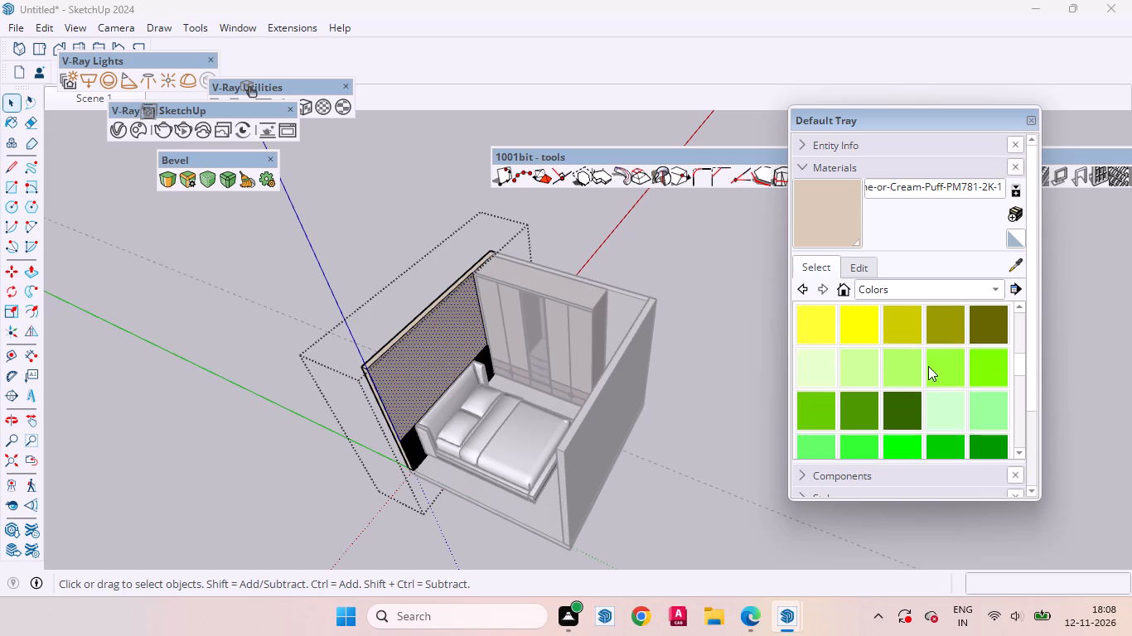
{"action": "scroll", "coordinate": [928, 366], "scroll_direction": "down", "scroll_amount": 11}
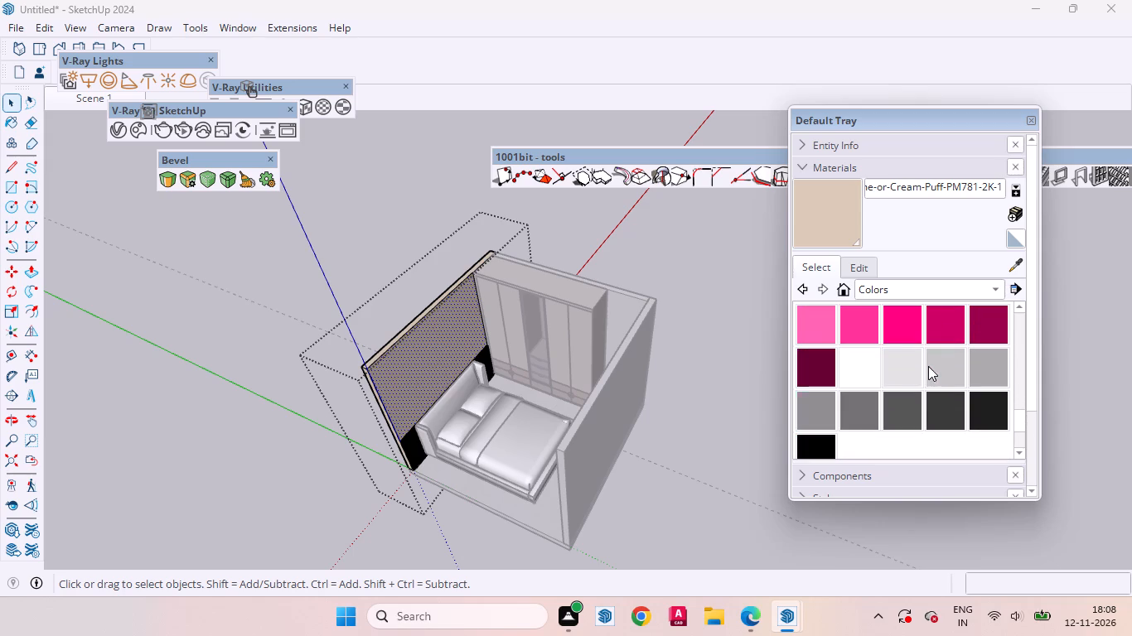
{"action": "left_click", "coordinate": [849, 366]}
{"action": "left_click", "coordinate": [414, 359]}
Paint the headboard wall's top, outer face and both end faces with Color M00, and leave the group.
{"action": "scroll", "coordinate": [380, 346], "scroll_direction": "up", "scroll_amount": 3}
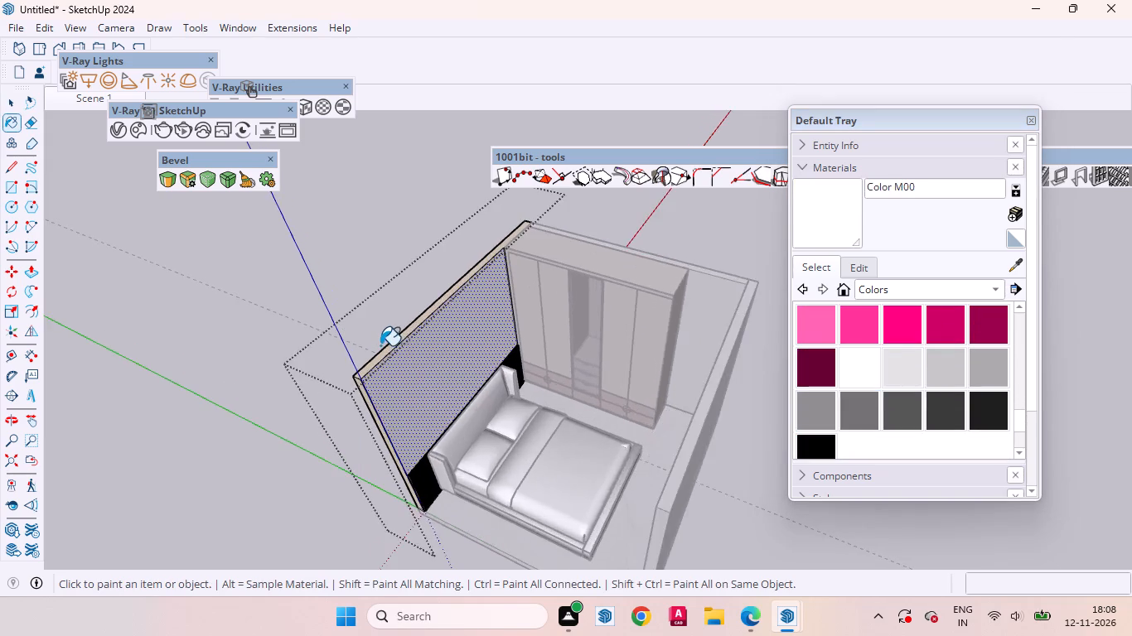
{"action": "scroll", "coordinate": [380, 345], "scroll_direction": "up", "scroll_amount": 8}
{"action": "left_click", "coordinate": [388, 350]}
{"action": "scroll", "coordinate": [355, 417], "scroll_direction": "up", "scroll_amount": 6}
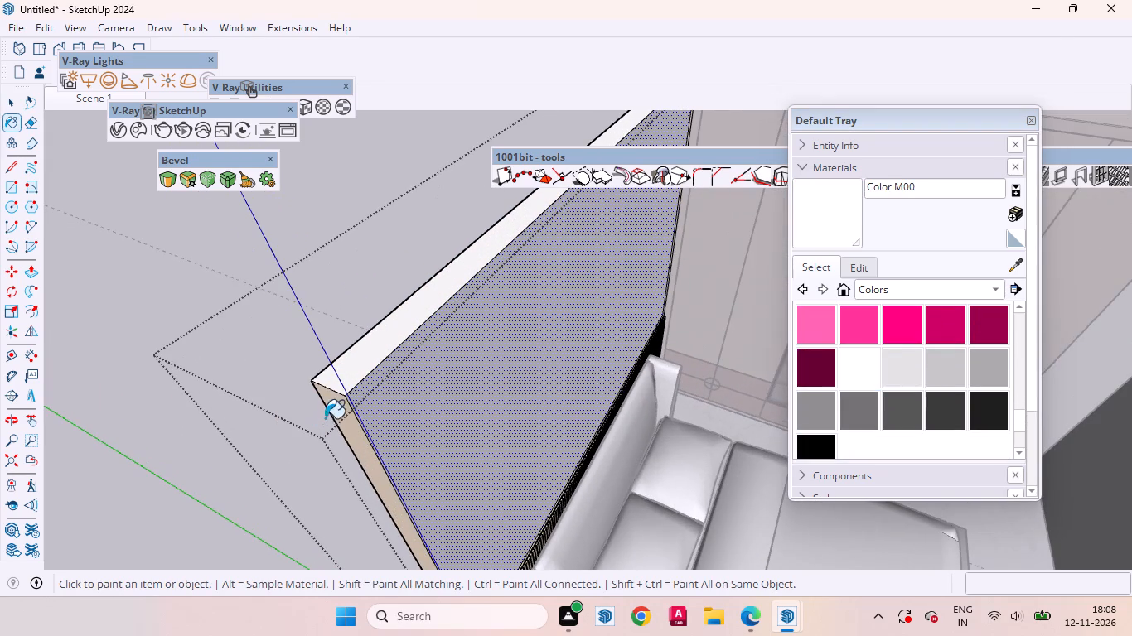
{"action": "left_click", "coordinate": [331, 412]}
{"action": "middle_click_drag", "start_coordinate": [307, 418], "coordinate": [592, 366]}
{"action": "left_click", "coordinate": [693, 322]}
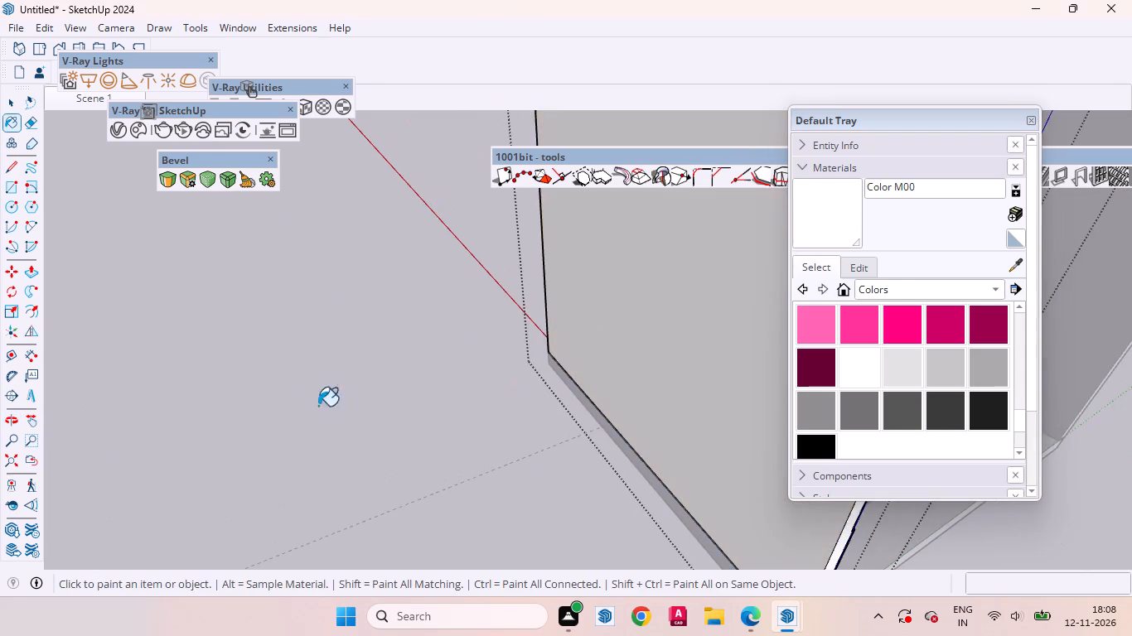
{"action": "scroll", "coordinate": [287, 428], "scroll_direction": "down", "scroll_amount": 9}
{"action": "scroll", "coordinate": [387, 224], "scroll_direction": "up", "scroll_amount": 7}
{"action": "middle_click_drag", "start_coordinate": [429, 185], "coordinate": [646, 271]}
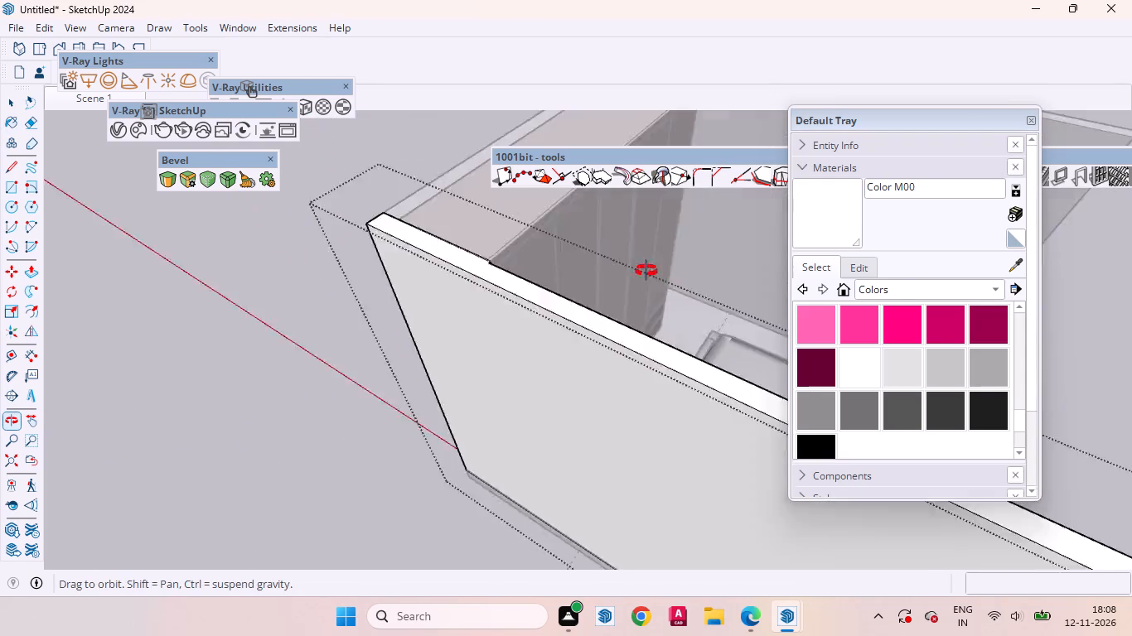
{"action": "middle_click_drag", "start_coordinate": [646, 271], "coordinate": [972, 236]}
{"action": "scroll", "coordinate": [564, 364], "scroll_direction": "up", "scroll_amount": 3}
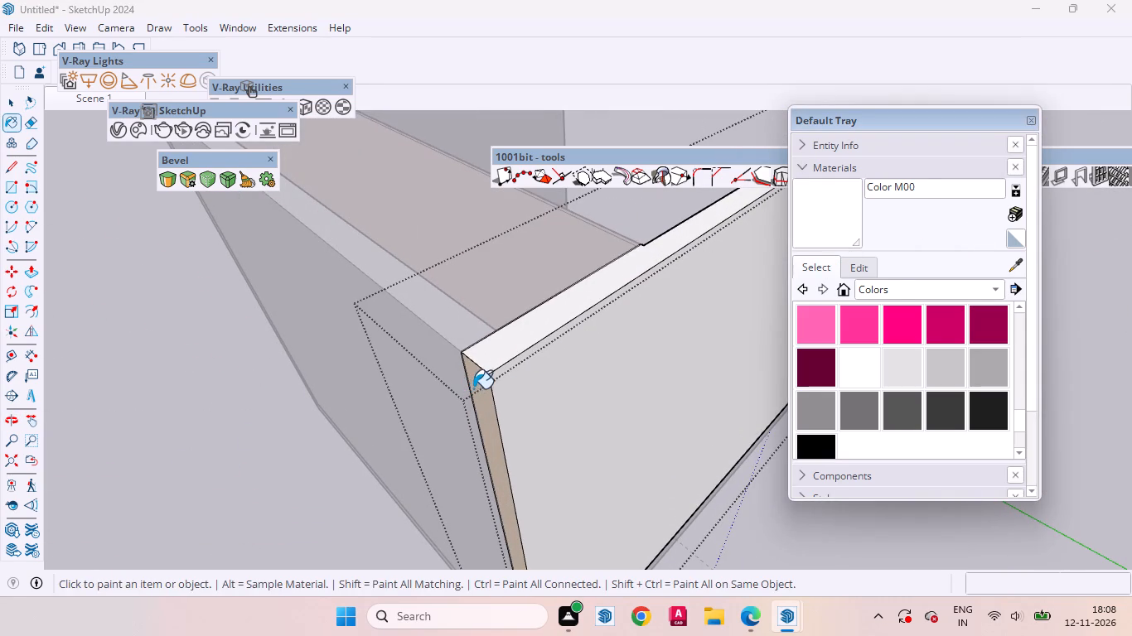
{"action": "left_click", "coordinate": [474, 388]}
{"action": "left_click", "coordinate": [7, 101]}
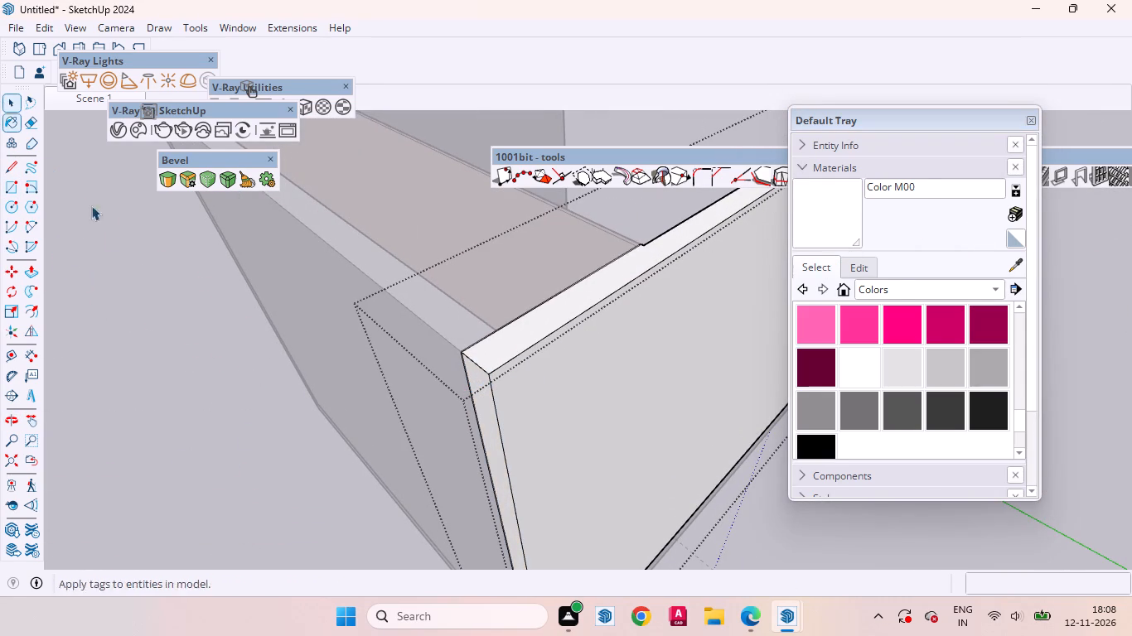
{"action": "left_click", "coordinate": [148, 369]}
Return to the Scene 1 view and unblock the wardrobe by moving the Default Tray aside and closing 1001bit - tools.
{"action": "left_click", "coordinate": [67, 101]}
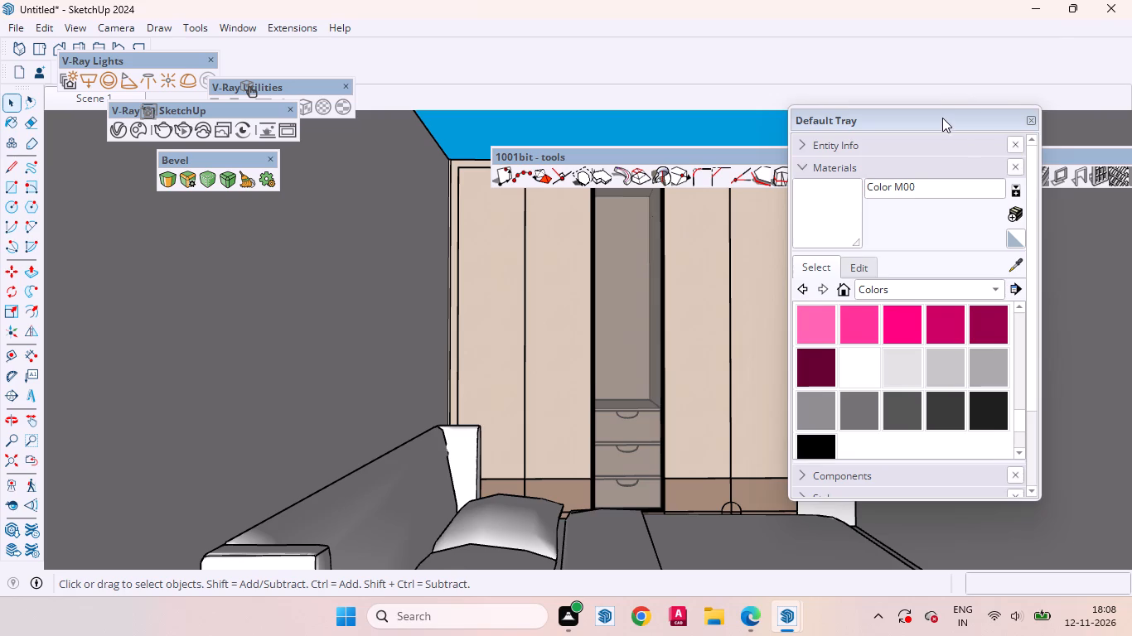
{"action": "left_click_drag", "start_coordinate": [941, 115], "coordinate": [986, 345]}
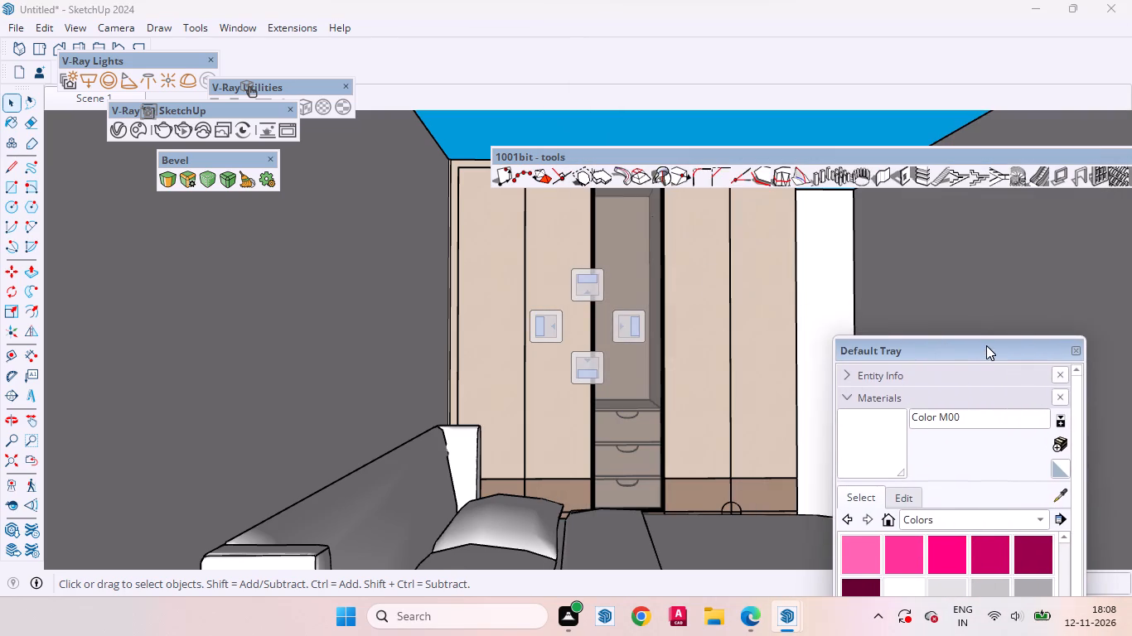
{"action": "left_click_drag", "start_coordinate": [986, 345], "coordinate": [989, 344]}
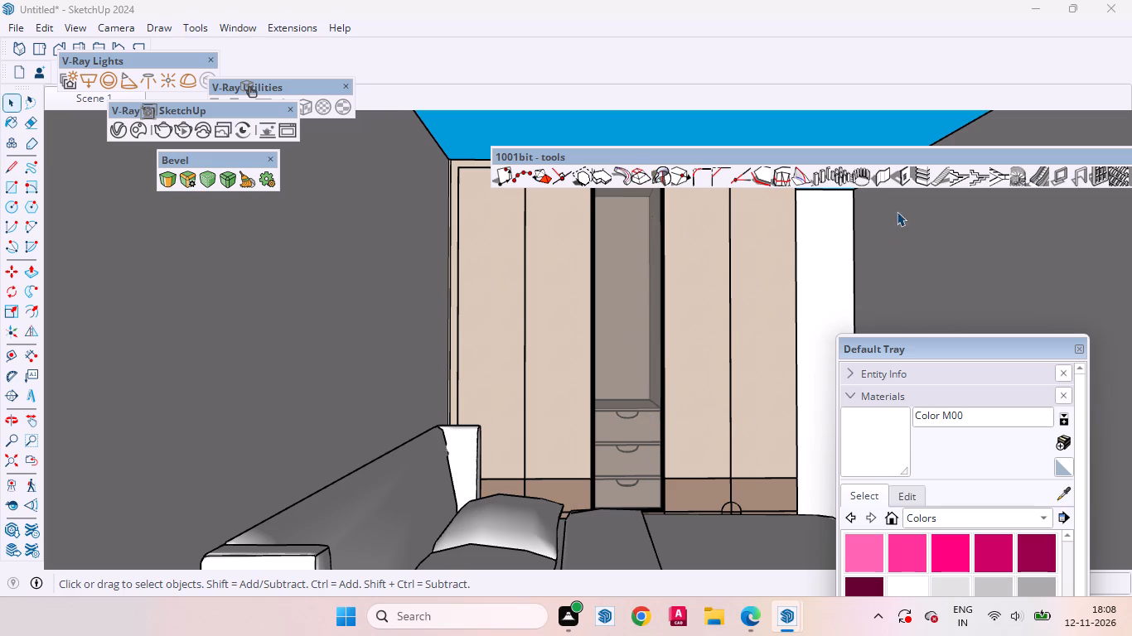
{"action": "left_click_drag", "start_coordinate": [835, 152], "coordinate": [564, 139]}
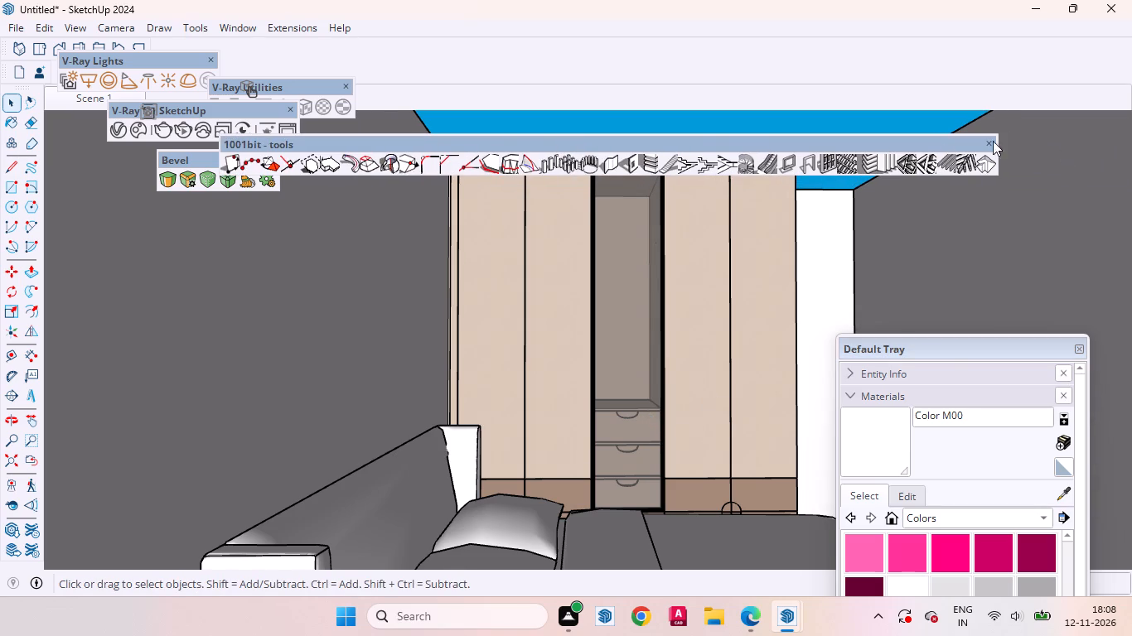
{"action": "left_click", "coordinate": [989, 141]}
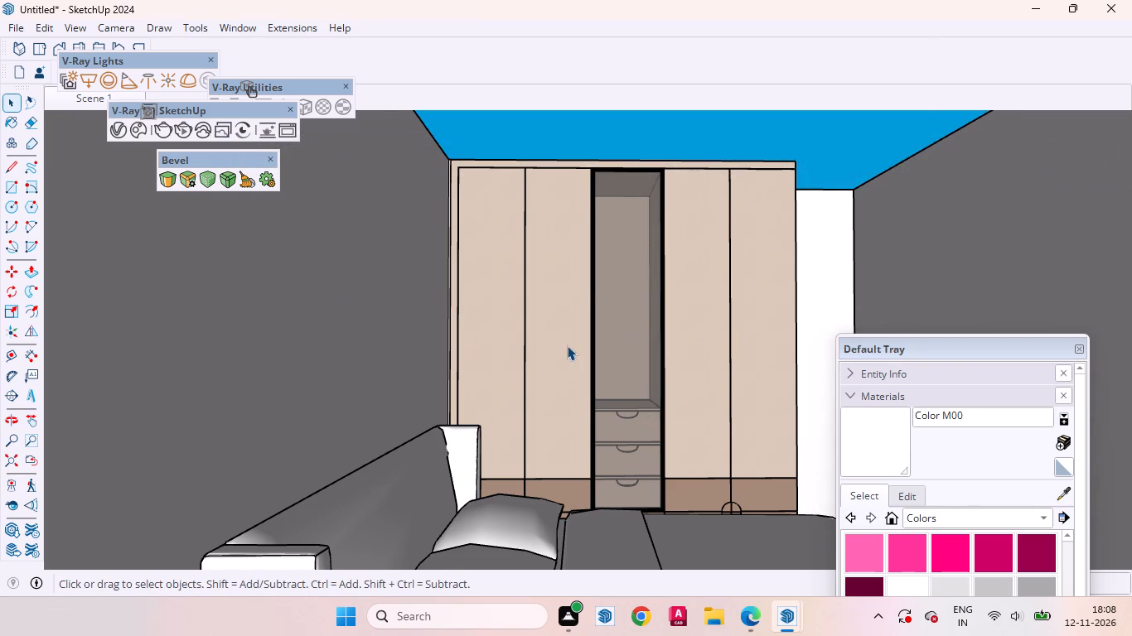
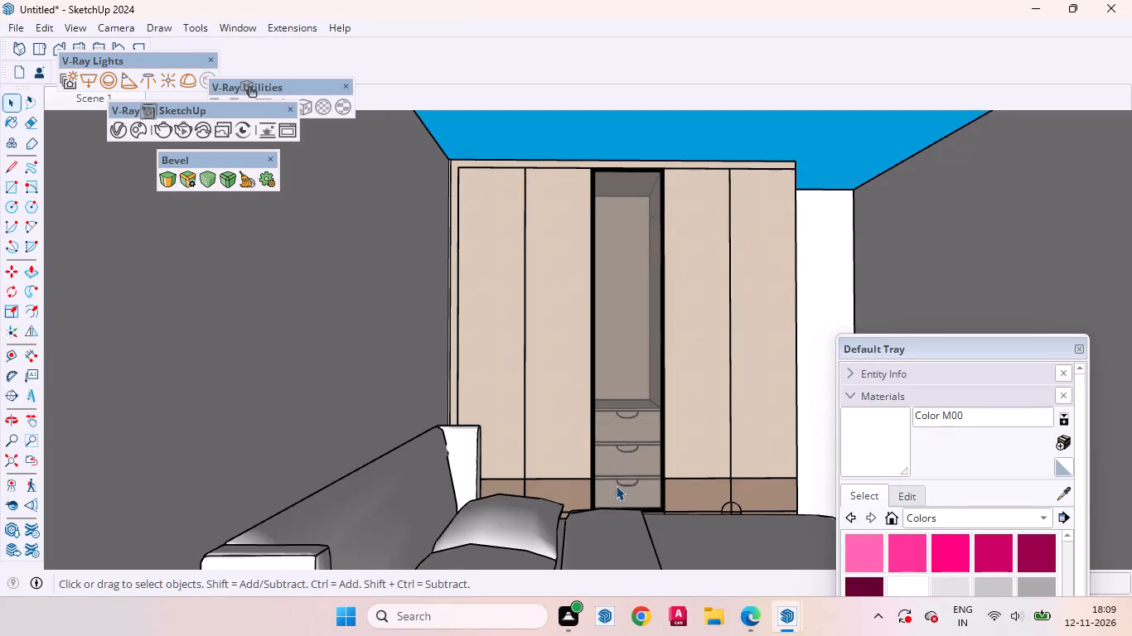
Erase the bed component from the room in front of the wardrobe.
{"action": "scroll", "coordinate": [508, 360], "scroll_direction": "down", "scroll_amount": 3}
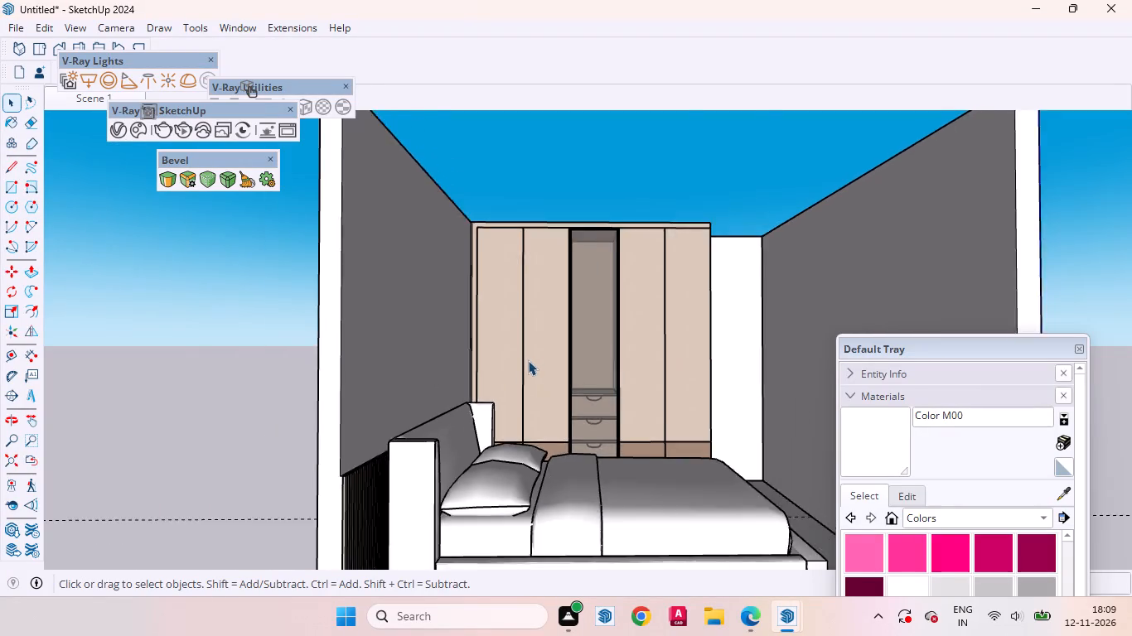
{"action": "scroll", "coordinate": [528, 360], "scroll_direction": "down", "scroll_amount": 6}
{"action": "left_click", "coordinate": [550, 440]}
{"action": "right_click", "coordinate": [550, 440]}
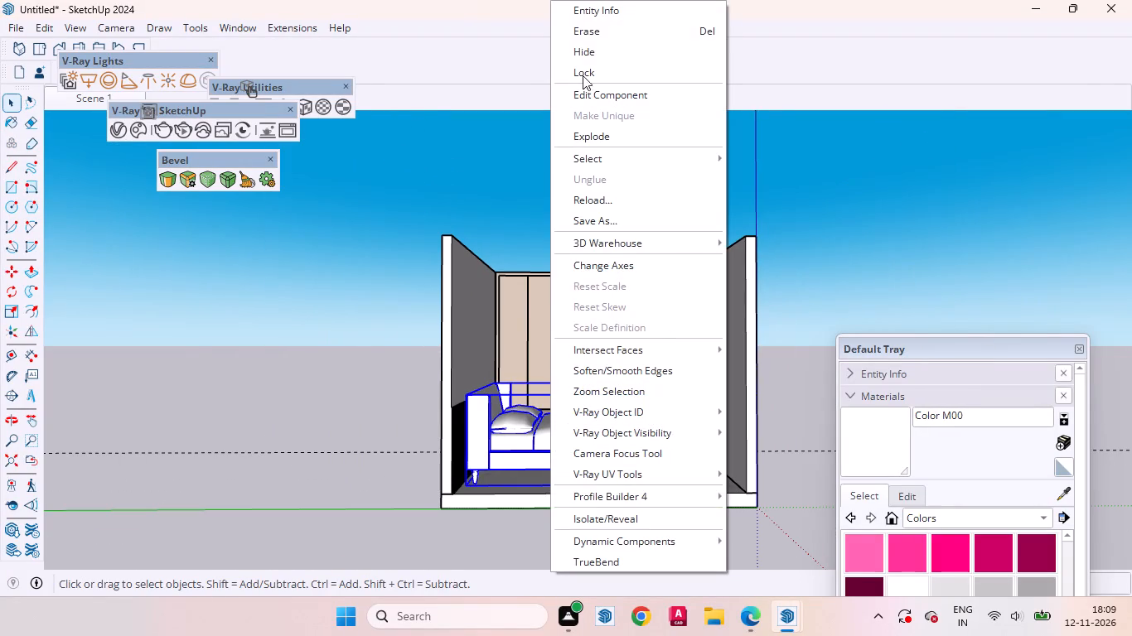
{"action": "left_click", "coordinate": [603, 28]}
Erase the long dashed guide line running horizontally across the model, and return to the Select tool.
{"action": "scroll", "coordinate": [564, 352], "scroll_direction": "up", "scroll_amount": 4}
{"action": "scroll", "coordinate": [597, 498], "scroll_direction": "up", "scroll_amount": 4}
{"action": "scroll", "coordinate": [478, 469], "scroll_direction": "down", "scroll_amount": 9}
{"action": "left_click_drag", "start_coordinate": [244, 550], "coordinate": [31, 347]}
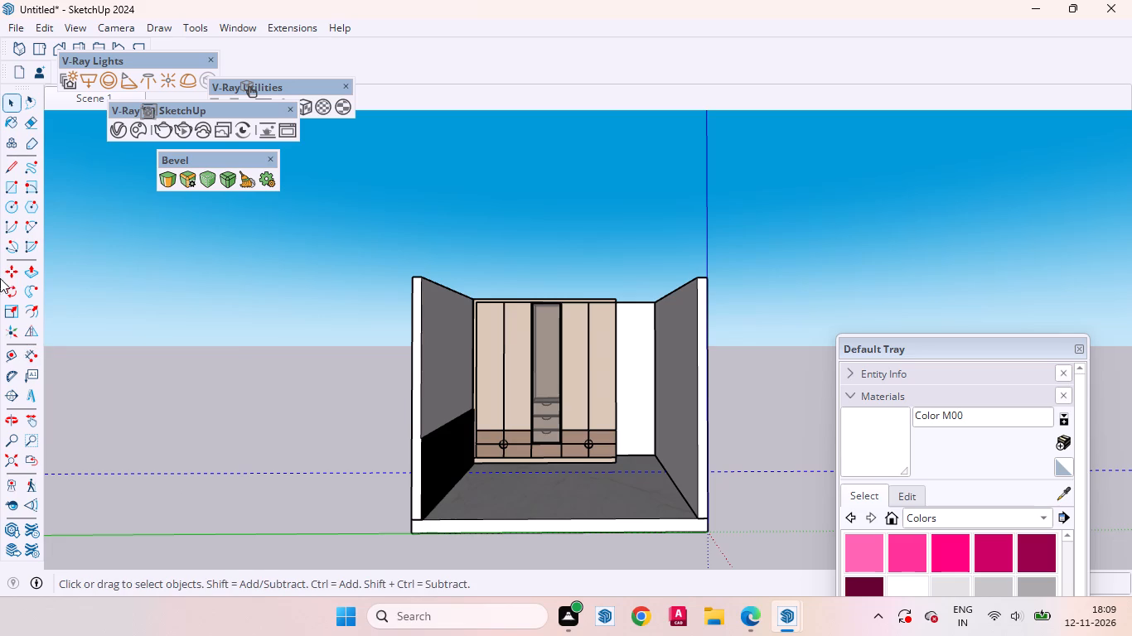
{"action": "left_click", "coordinate": [24, 124]}
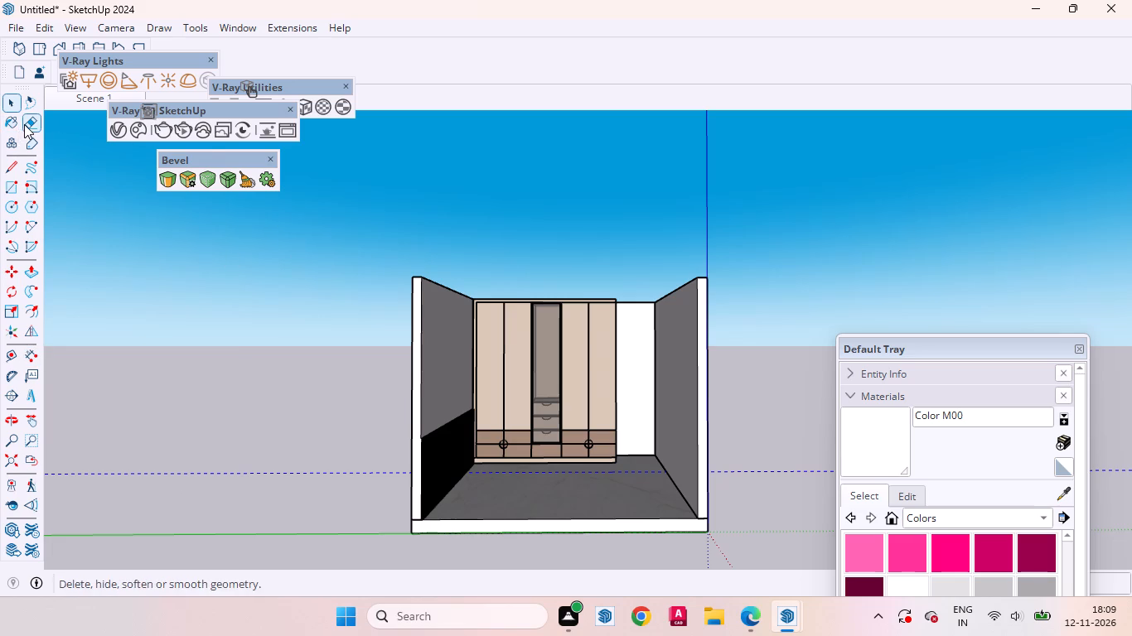
{"action": "left_click_drag", "start_coordinate": [249, 311], "coordinate": [230, 564]}
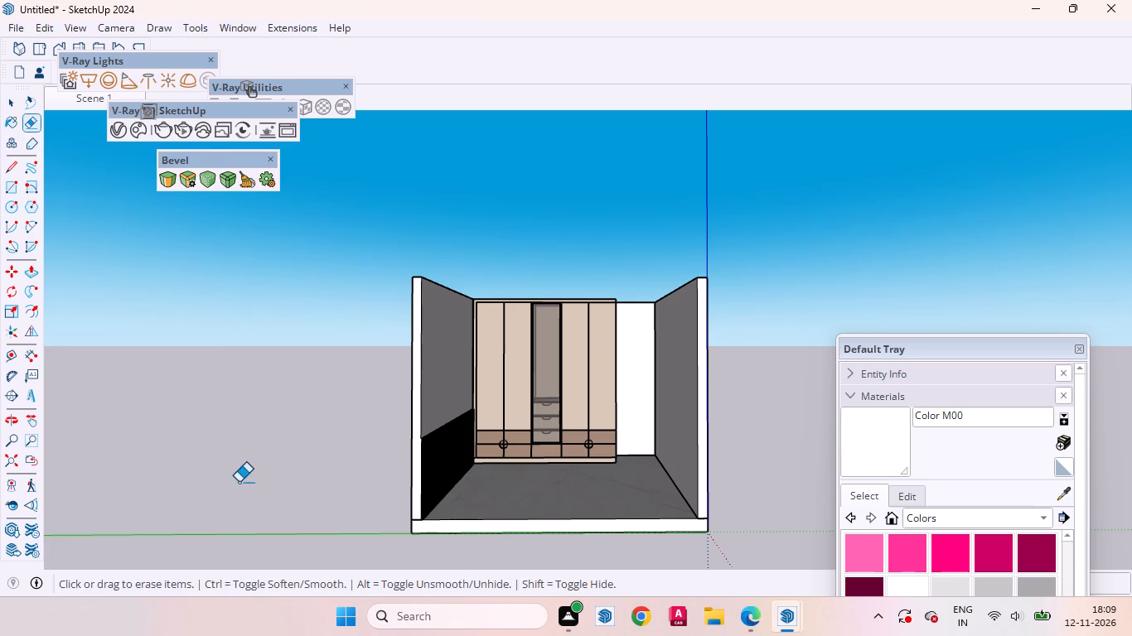
{"action": "left_click", "coordinate": [8, 107]}
Examine the wardrobe and the fluted headboard wall from close up and farther back, starting from and returning to the Scene 1 view.
{"action": "left_click", "coordinate": [56, 96]}
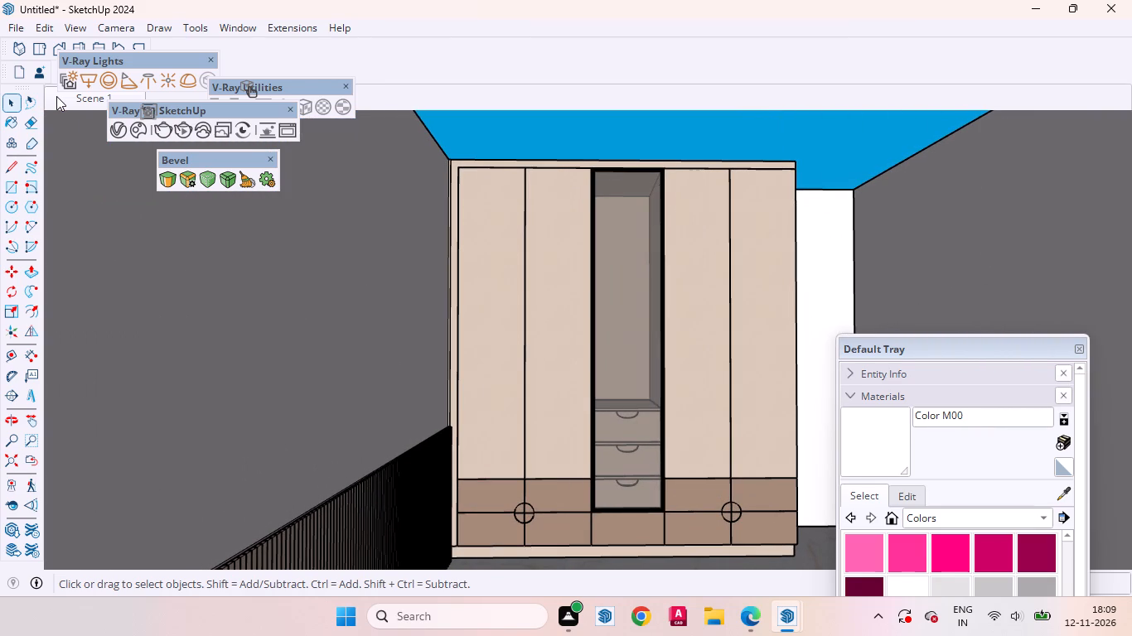
{"action": "scroll", "coordinate": [676, 421], "scroll_direction": "up", "scroll_amount": 4}
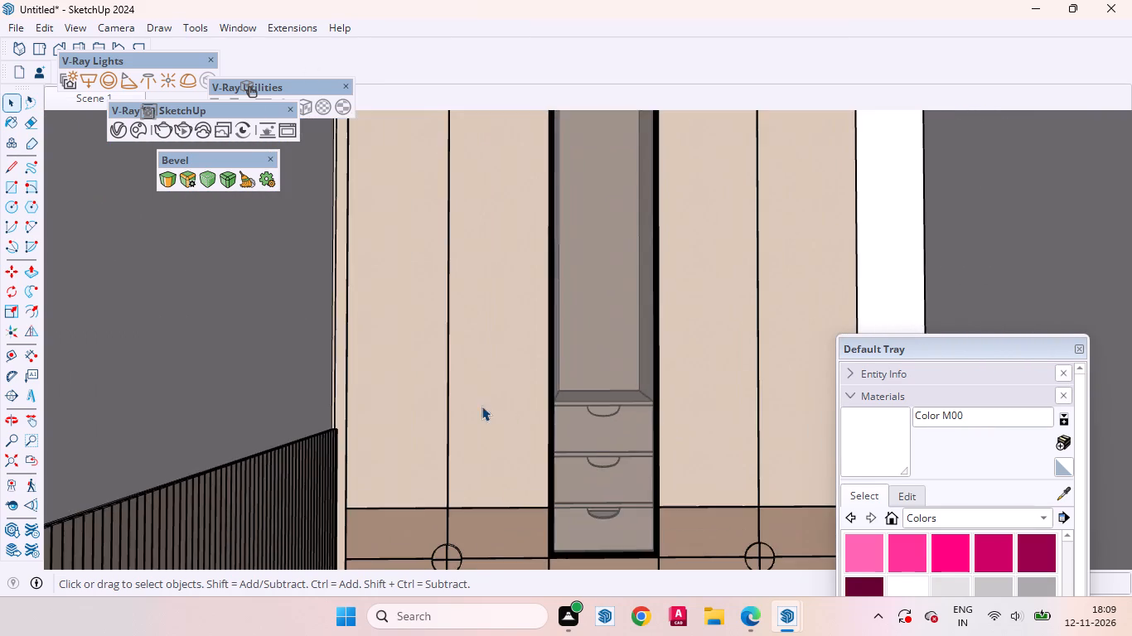
{"action": "scroll", "coordinate": [469, 411], "scroll_direction": "up", "scroll_amount": 9}
{"action": "middle_click_drag", "start_coordinate": [260, 448], "coordinate": [271, 492]}
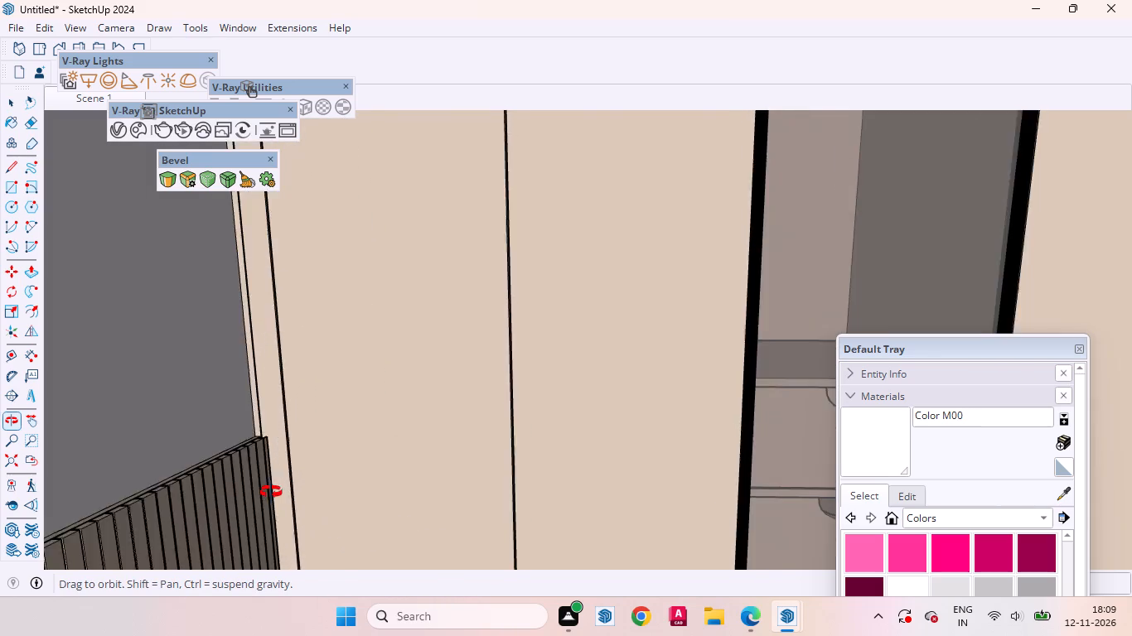
{"action": "middle_click_drag", "start_coordinate": [271, 492], "coordinate": [289, 469]}
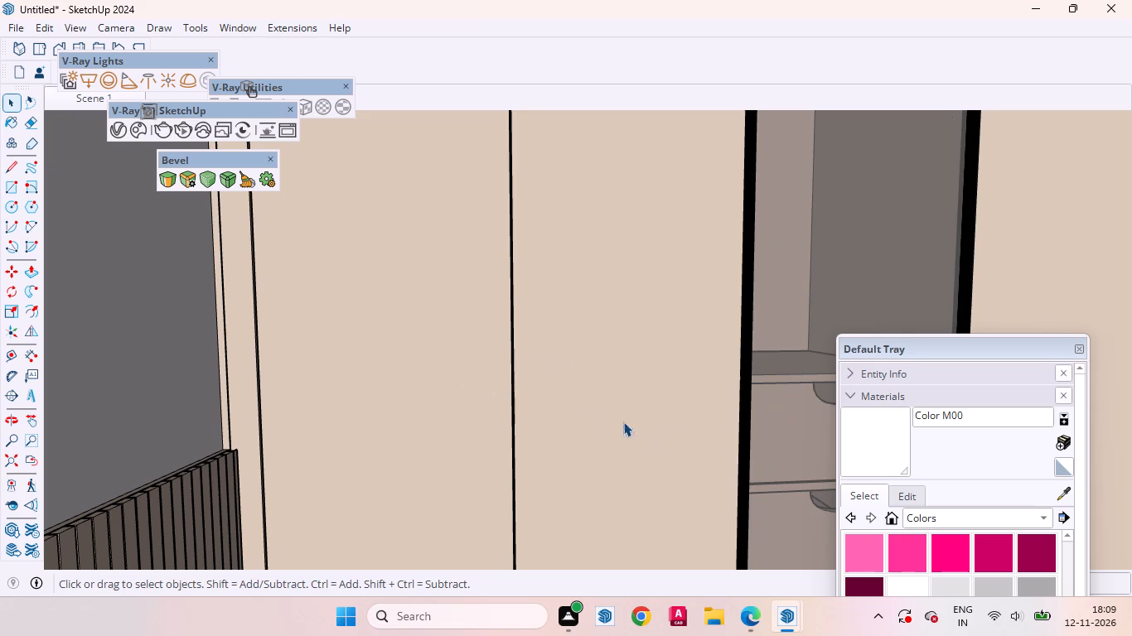
{"action": "scroll", "coordinate": [554, 406], "scroll_direction": "down", "scroll_amount": 10}
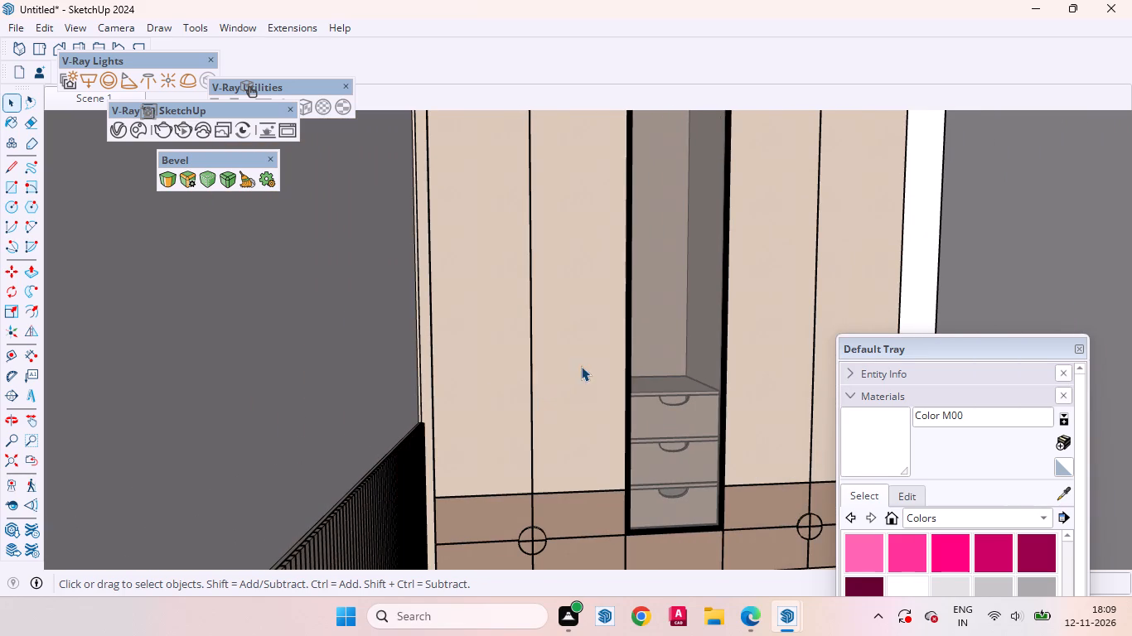
{"action": "scroll", "coordinate": [516, 407], "scroll_direction": "down", "scroll_amount": 7}
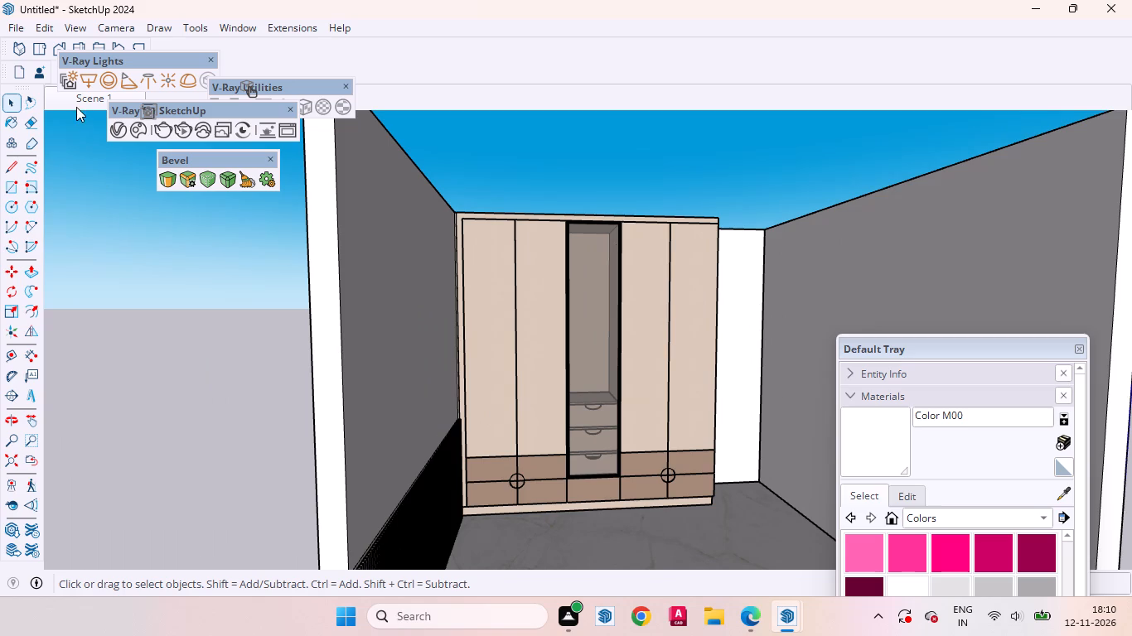
{"action": "left_click", "coordinate": [76, 103]}
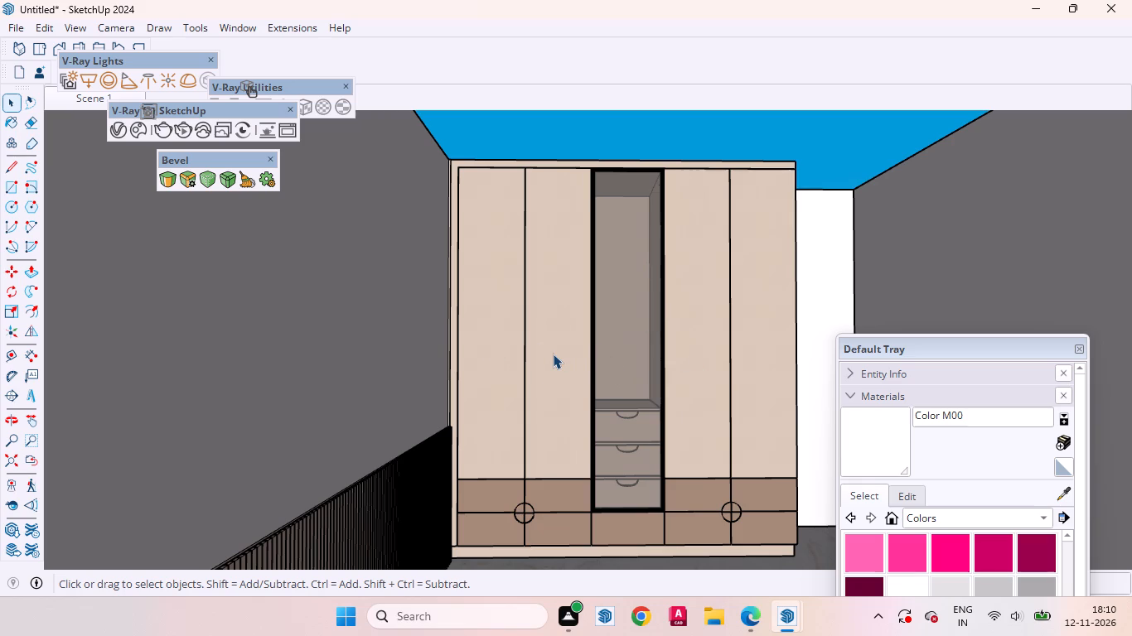
{"action": "scroll", "coordinate": [660, 320], "scroll_direction": "down", "scroll_amount": 6}
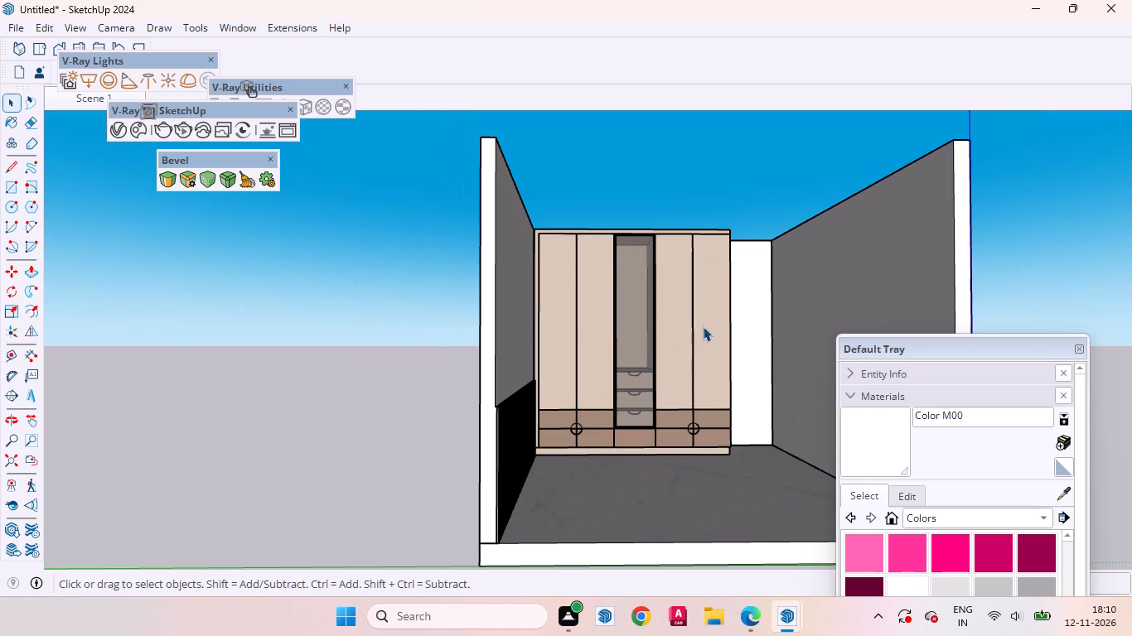
{"action": "left_click", "coordinate": [75, 99]}
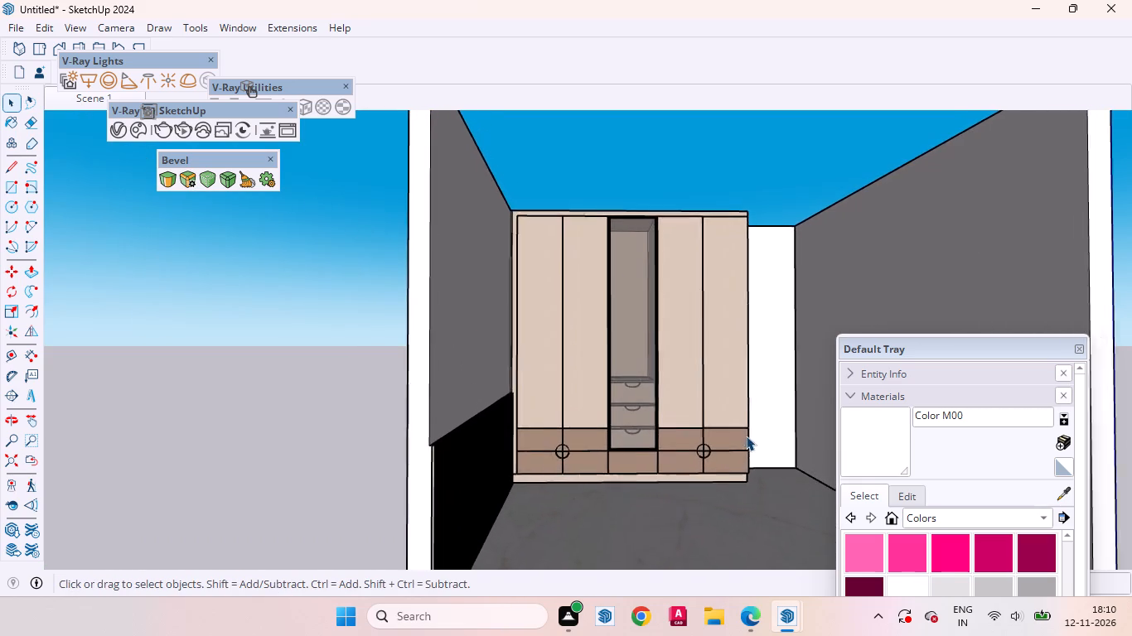
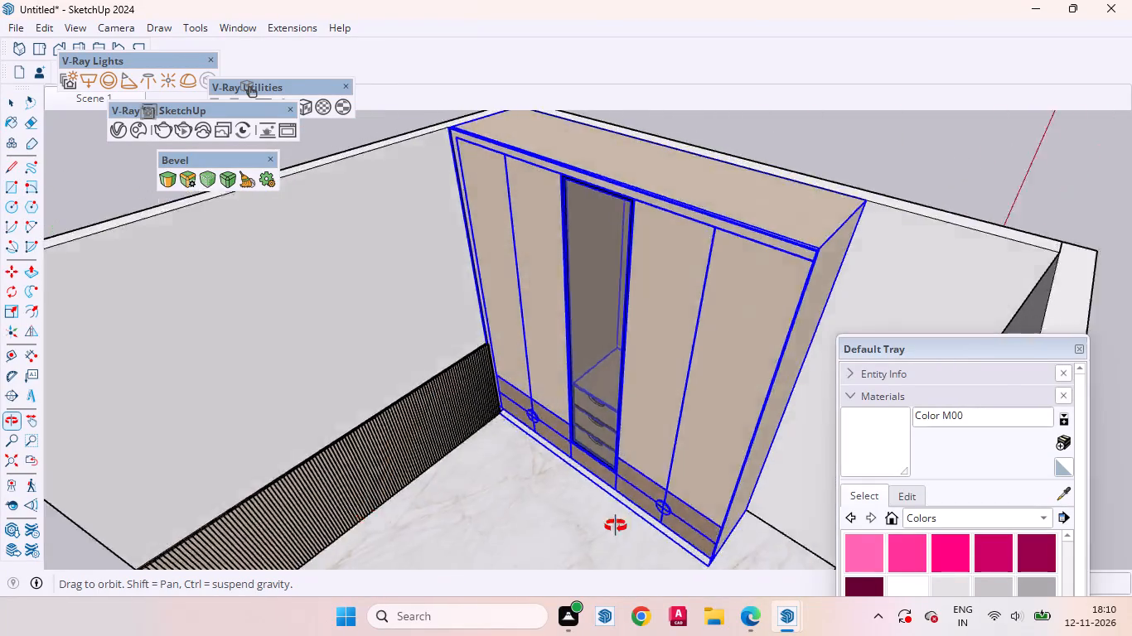
Display the Lightbeans plugin tools over the model.
{"action": "scroll", "coordinate": [538, 425], "scroll_direction": "down", "scroll_amount": 8}
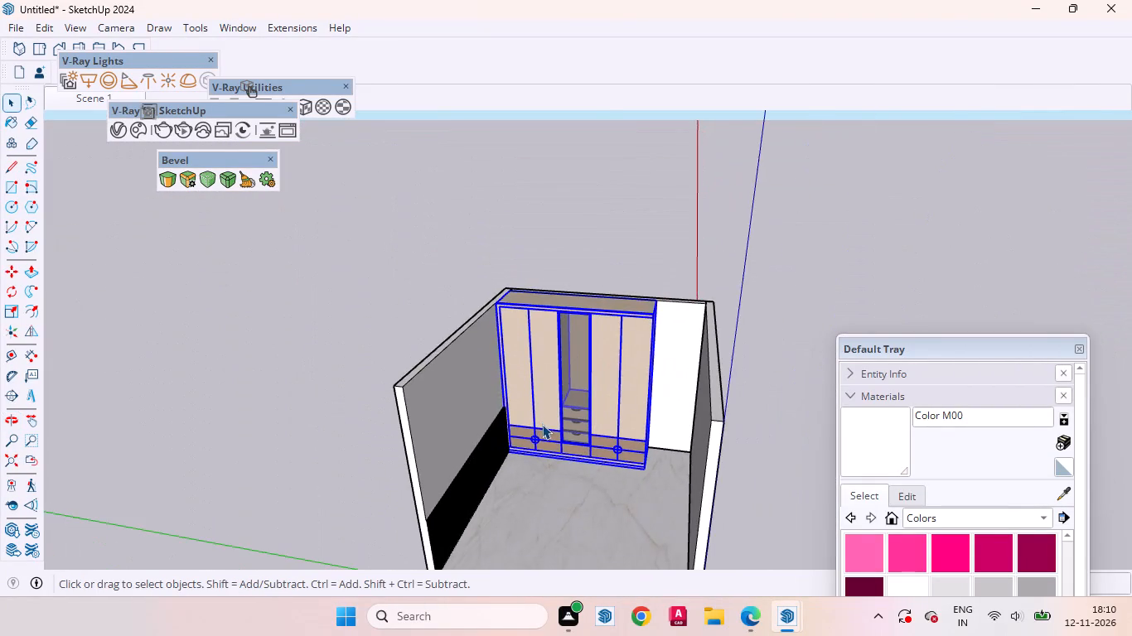
{"action": "middle_click_drag", "start_coordinate": [536, 427], "coordinate": [325, 446]}
{"action": "scroll", "coordinate": [428, 357], "scroll_direction": "up", "scroll_amount": 6}
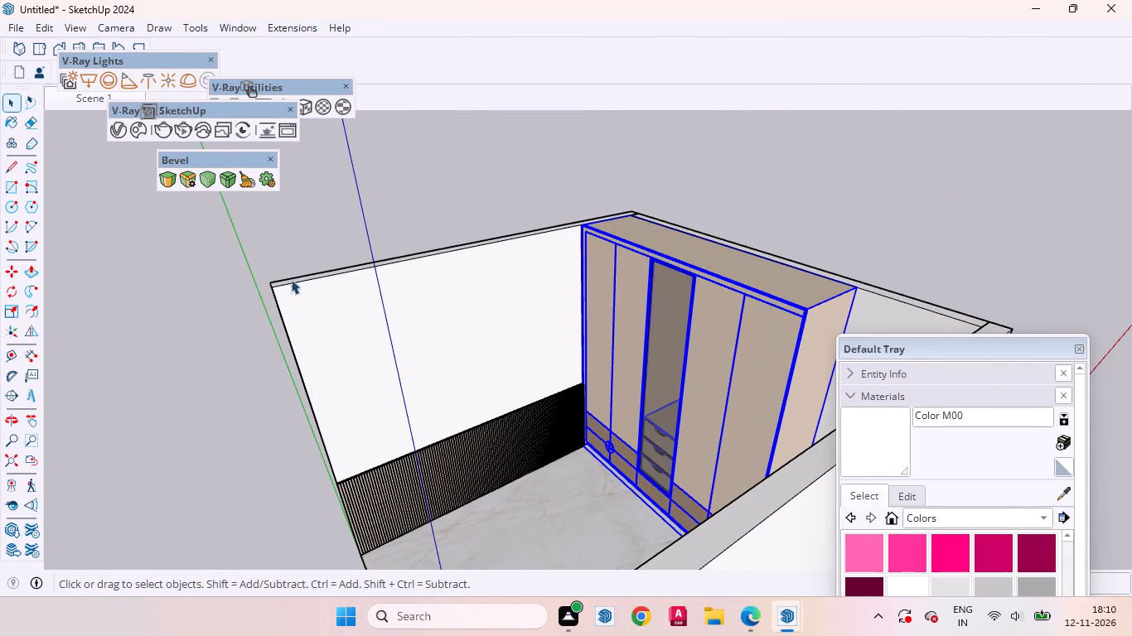
{"action": "right_click", "coordinate": [467, 27]}
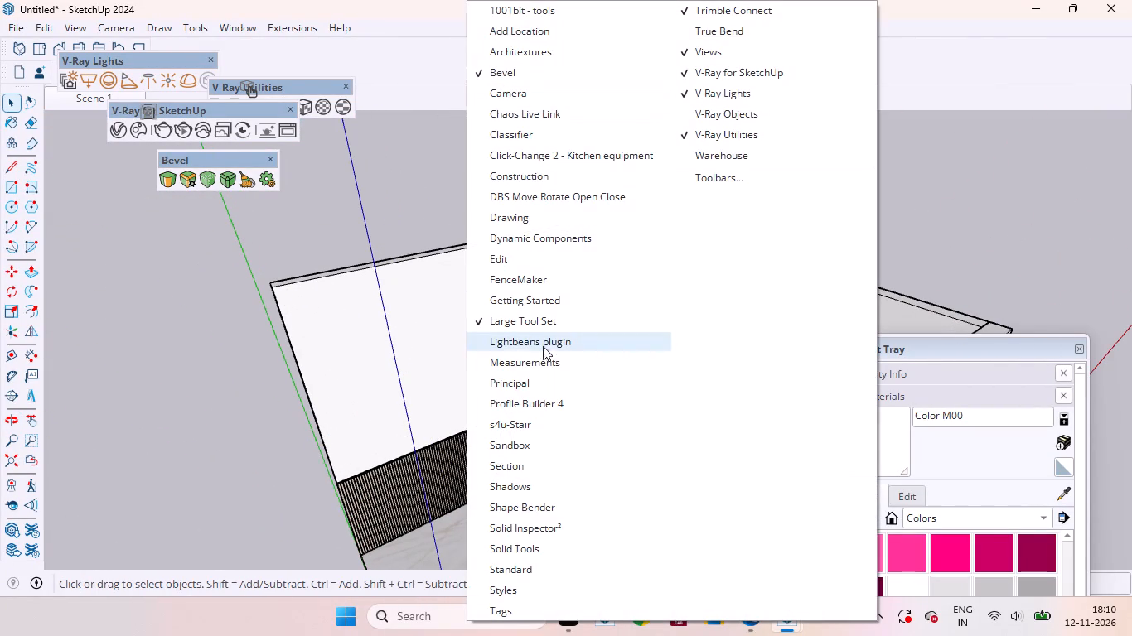
{"action": "left_click", "coordinate": [523, 346]}
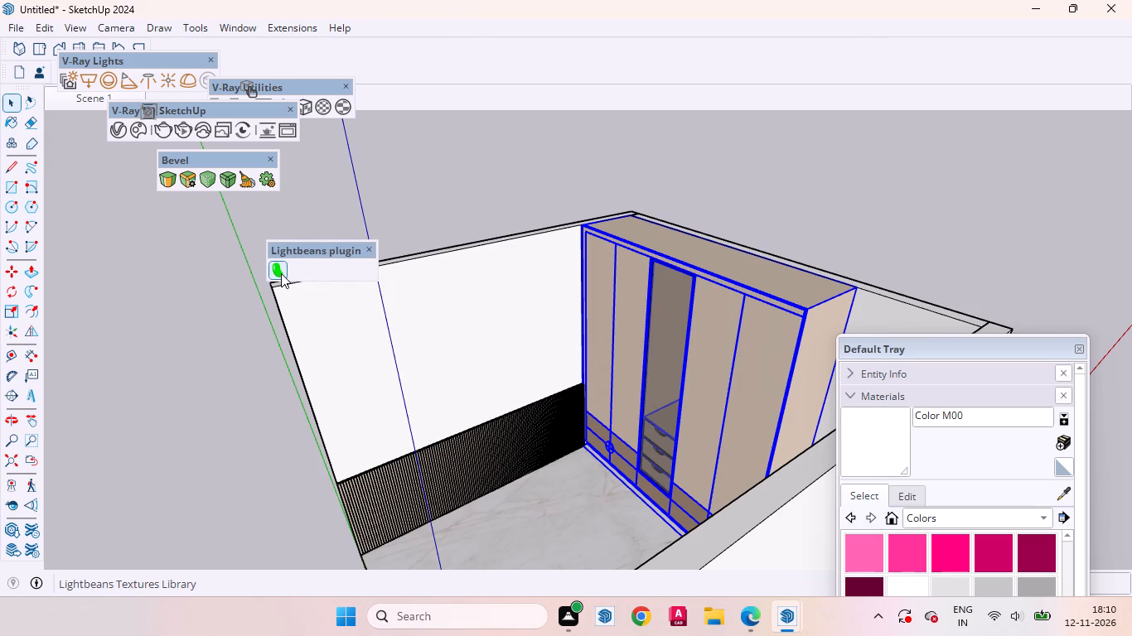
Try to open the Lightbeans Textures Library, and move the Default Tray higher so its whole content fits on screen.
{"action": "left_click", "coordinate": [281, 273]}
{"action": "triple_click", "coordinate": [281, 273]}
{"action": "double_click", "coordinate": [279, 272]}
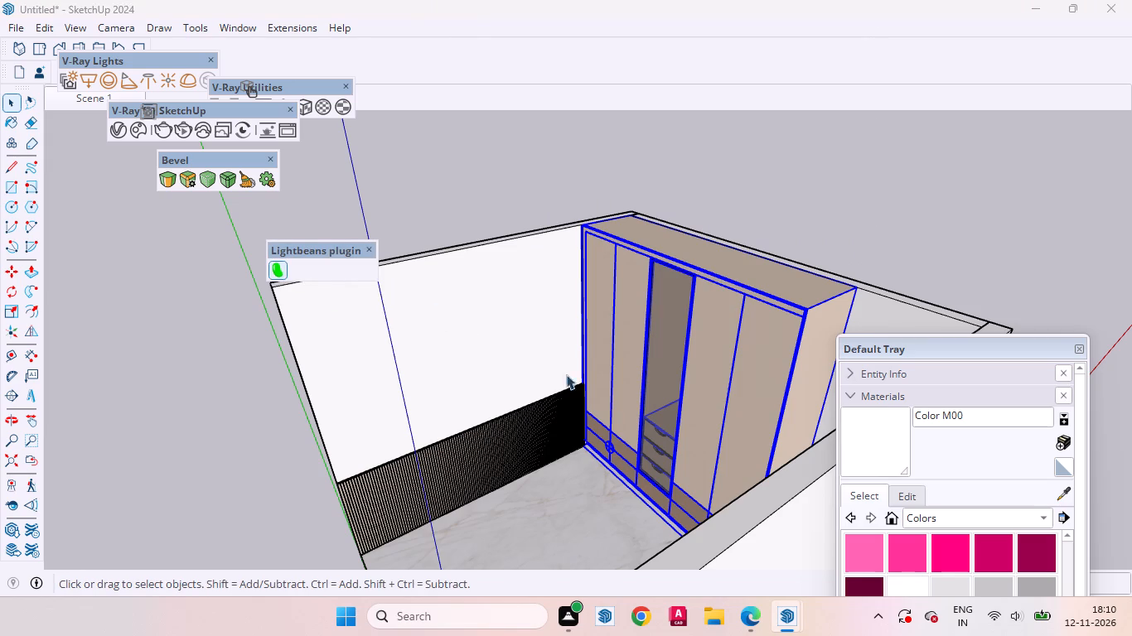
{"action": "left_click_drag", "start_coordinate": [642, 591], "coordinate": [589, 414]}
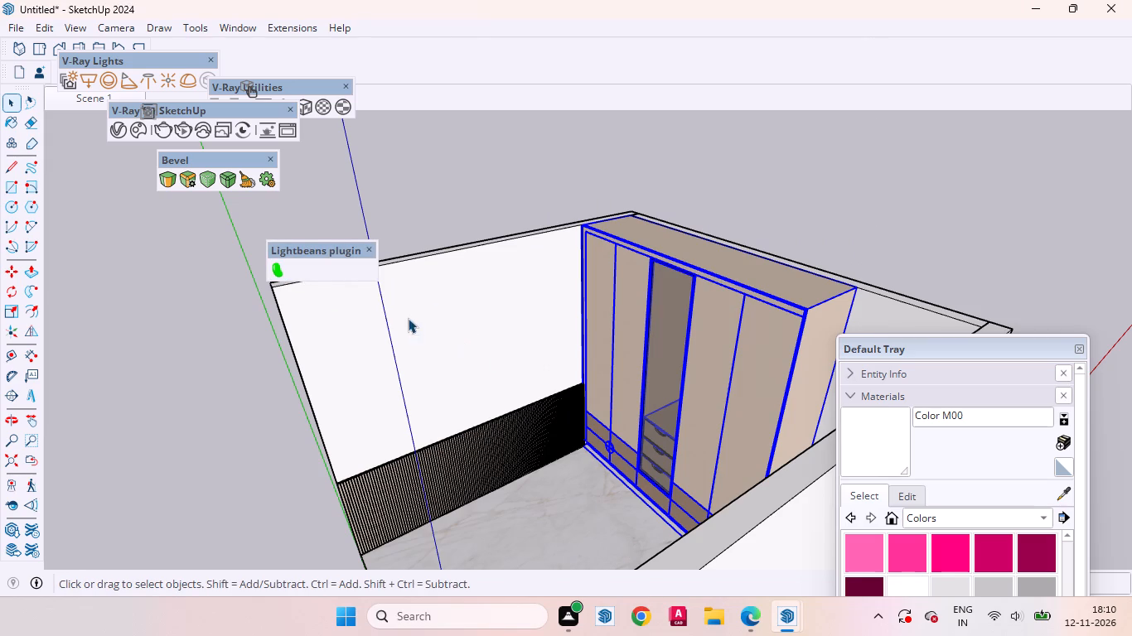
{"action": "left_click_drag", "start_coordinate": [989, 344], "coordinate": [999, 0]}
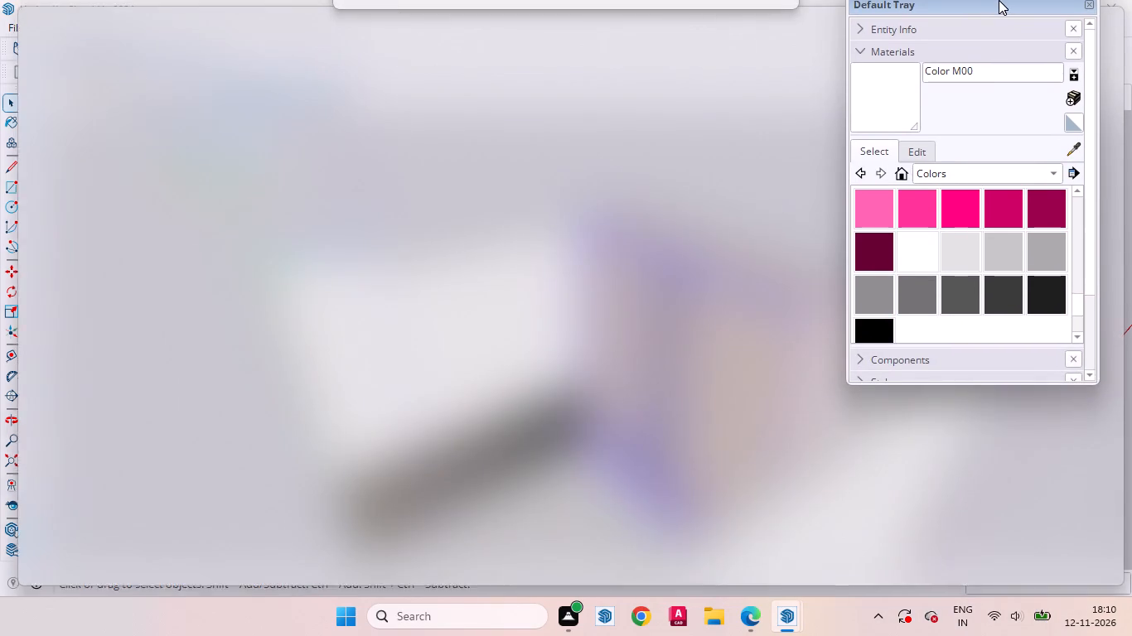
{"action": "left_click_drag", "start_coordinate": [999, 0], "coordinate": [983, 75]}
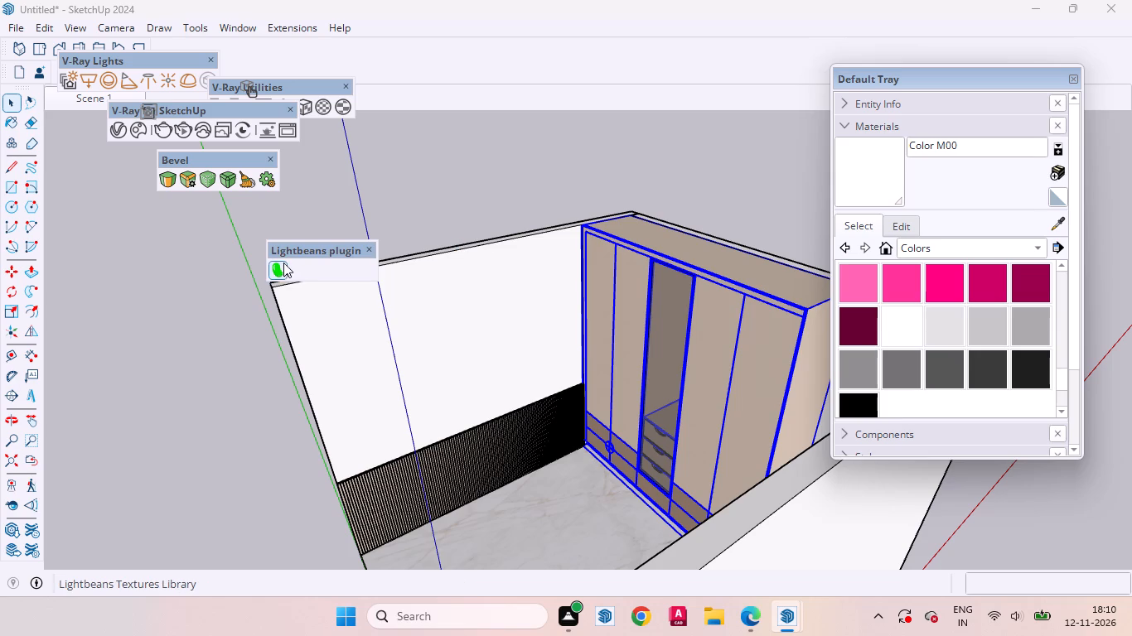
{"action": "left_click", "coordinate": [281, 271]}
{"action": "left_click", "coordinate": [281, 271]}
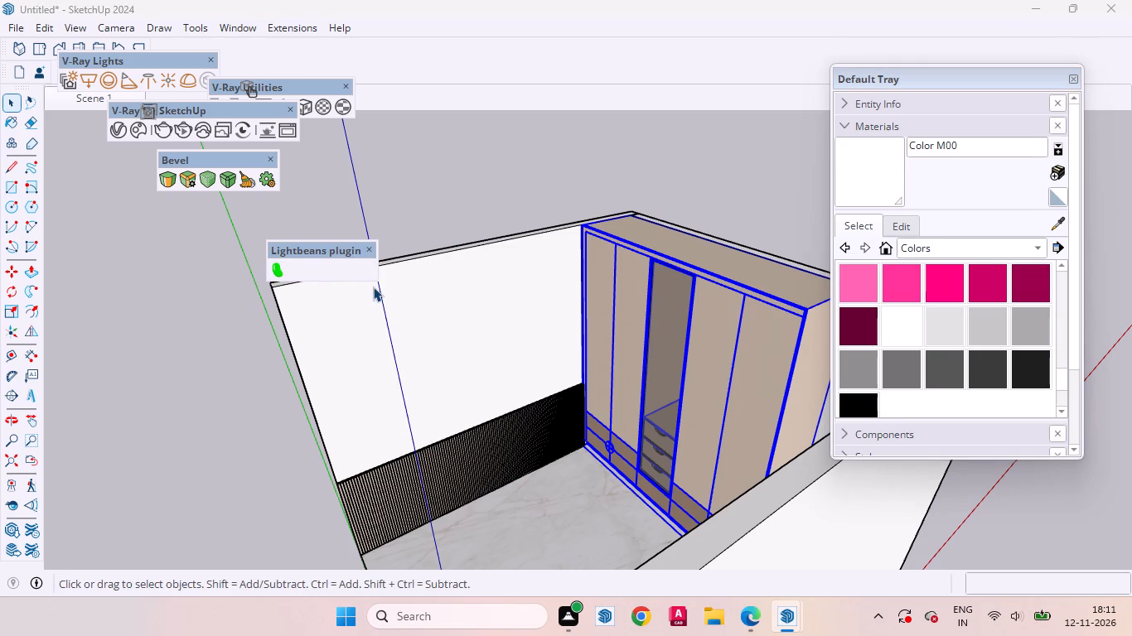
Open the wall group above the fluted headboard for editing and select the wall geometry.
{"action": "scroll", "coordinate": [485, 446], "scroll_direction": "down", "scroll_amount": 4}
{"action": "left_click", "coordinate": [486, 397]}
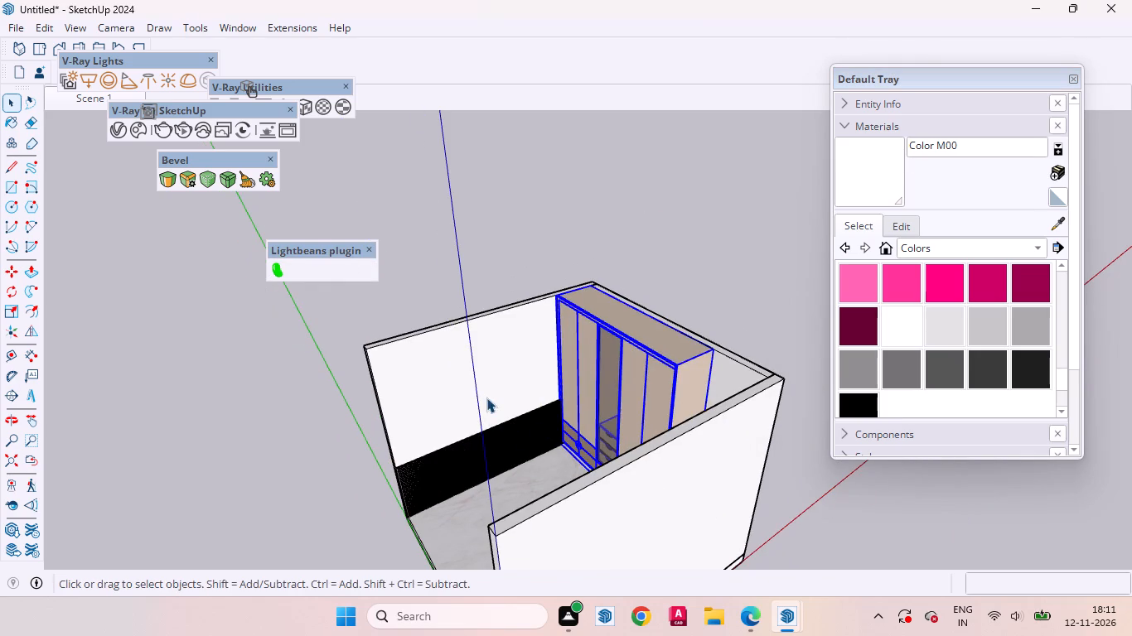
{"action": "double_click", "coordinate": [493, 392]}
{"action": "left_click", "coordinate": [495, 390]}
{"action": "scroll", "coordinate": [454, 401], "scroll_direction": "up", "scroll_amount": 7}
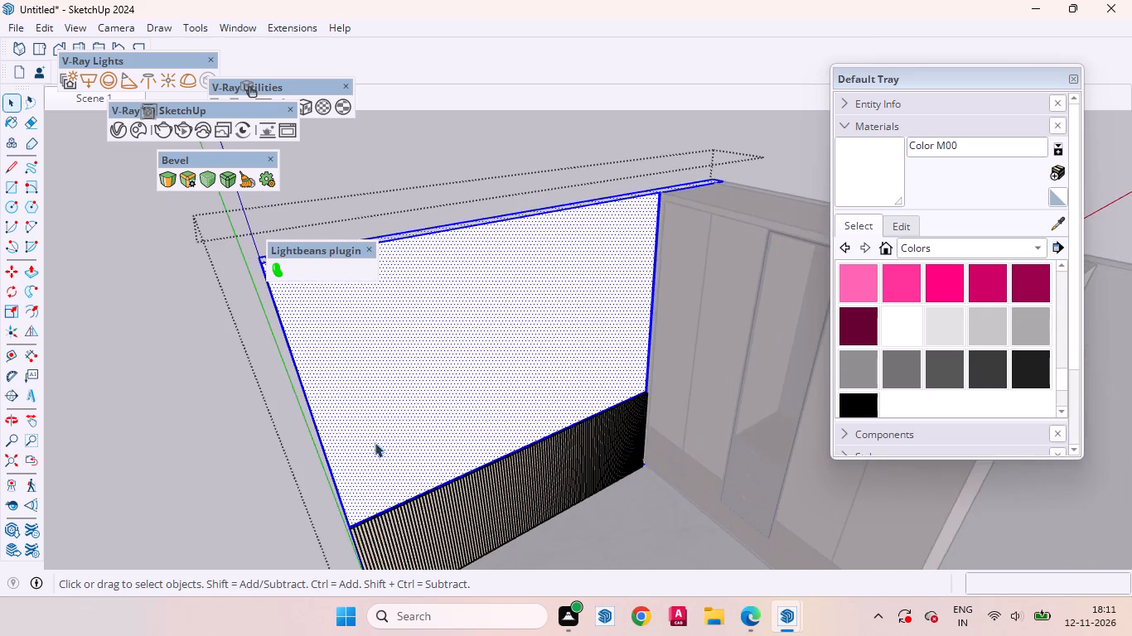
{"action": "middle_click_drag", "start_coordinate": [368, 439], "coordinate": [266, 397]}
{"action": "scroll", "coordinate": [439, 383], "scroll_direction": "up", "scroll_amount": 2}
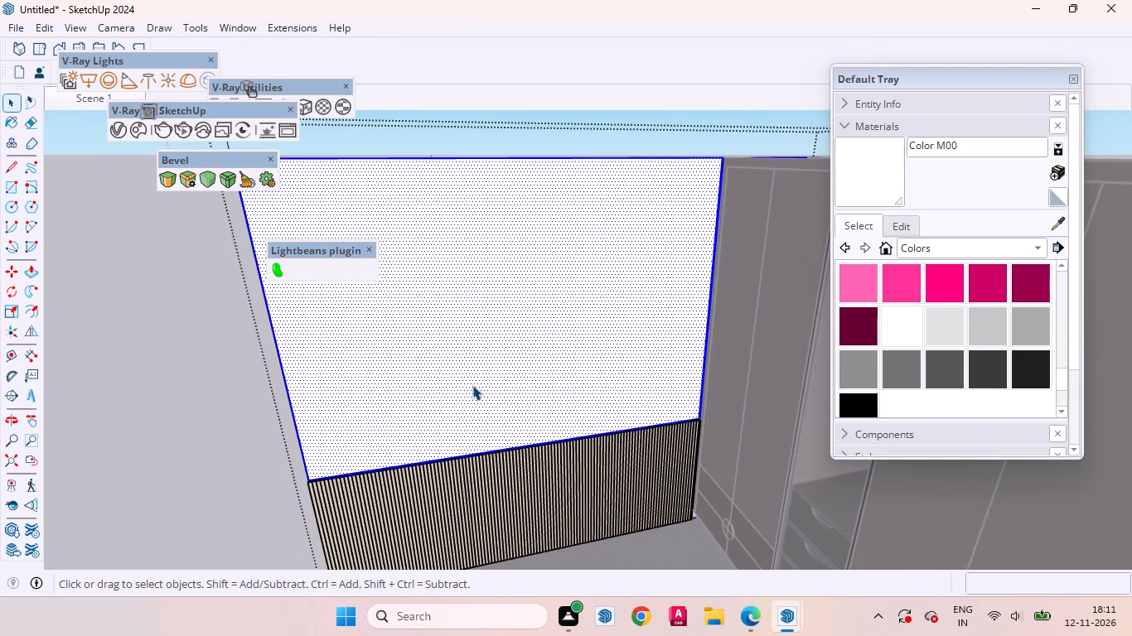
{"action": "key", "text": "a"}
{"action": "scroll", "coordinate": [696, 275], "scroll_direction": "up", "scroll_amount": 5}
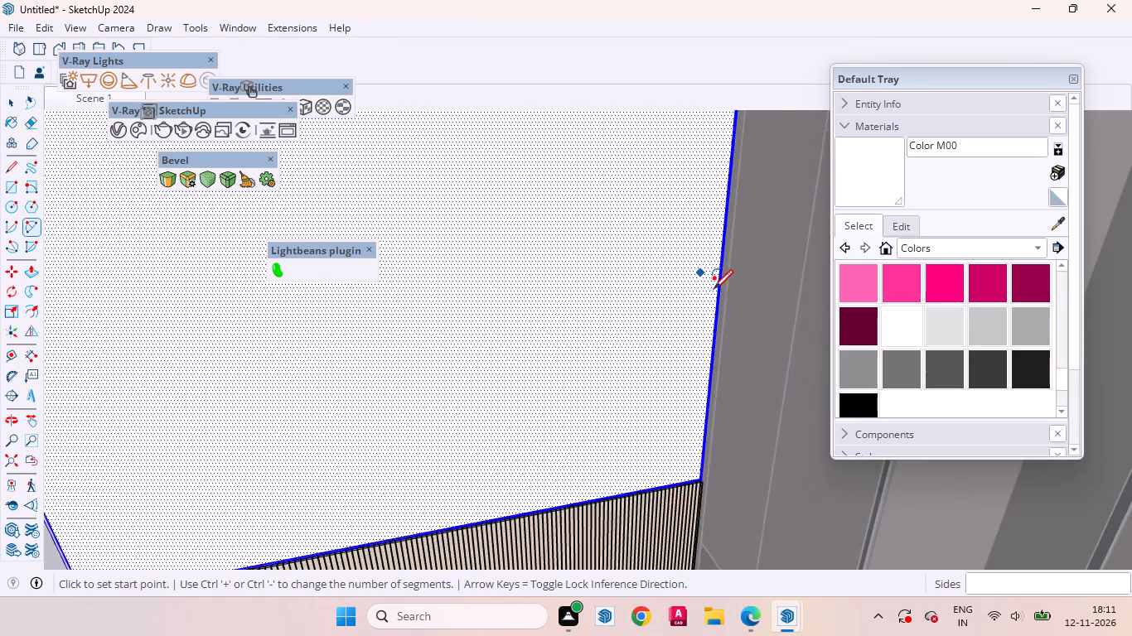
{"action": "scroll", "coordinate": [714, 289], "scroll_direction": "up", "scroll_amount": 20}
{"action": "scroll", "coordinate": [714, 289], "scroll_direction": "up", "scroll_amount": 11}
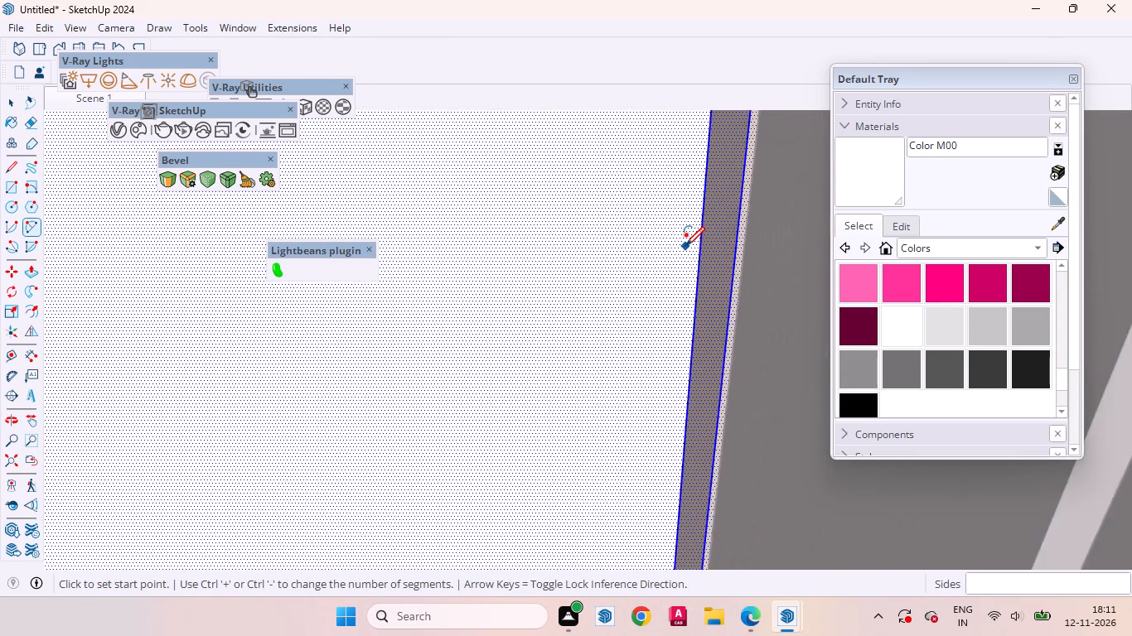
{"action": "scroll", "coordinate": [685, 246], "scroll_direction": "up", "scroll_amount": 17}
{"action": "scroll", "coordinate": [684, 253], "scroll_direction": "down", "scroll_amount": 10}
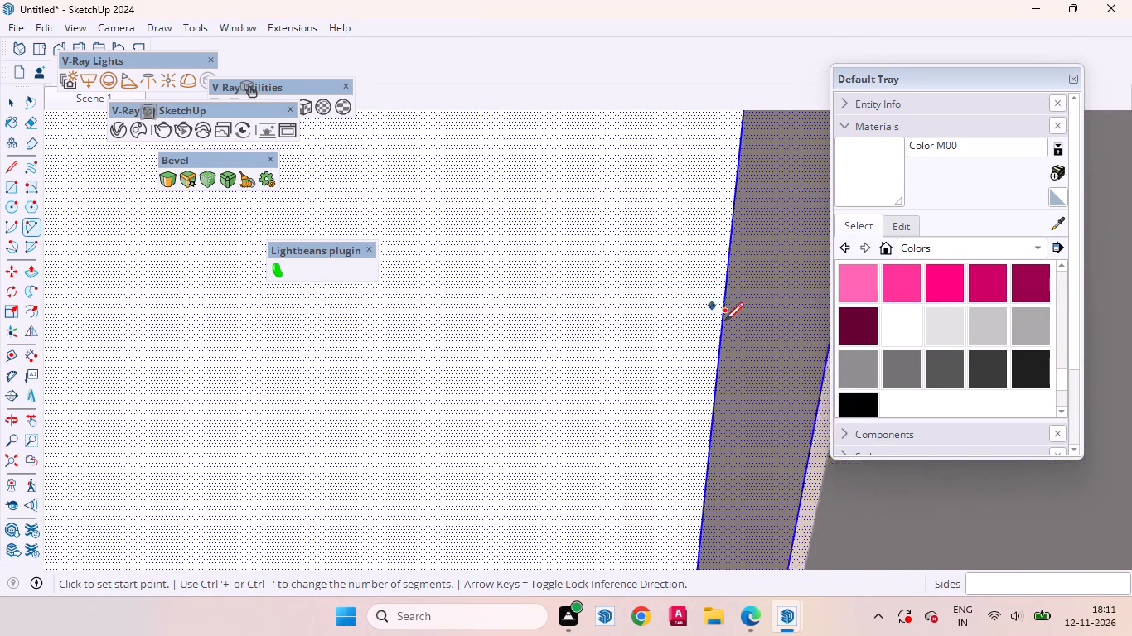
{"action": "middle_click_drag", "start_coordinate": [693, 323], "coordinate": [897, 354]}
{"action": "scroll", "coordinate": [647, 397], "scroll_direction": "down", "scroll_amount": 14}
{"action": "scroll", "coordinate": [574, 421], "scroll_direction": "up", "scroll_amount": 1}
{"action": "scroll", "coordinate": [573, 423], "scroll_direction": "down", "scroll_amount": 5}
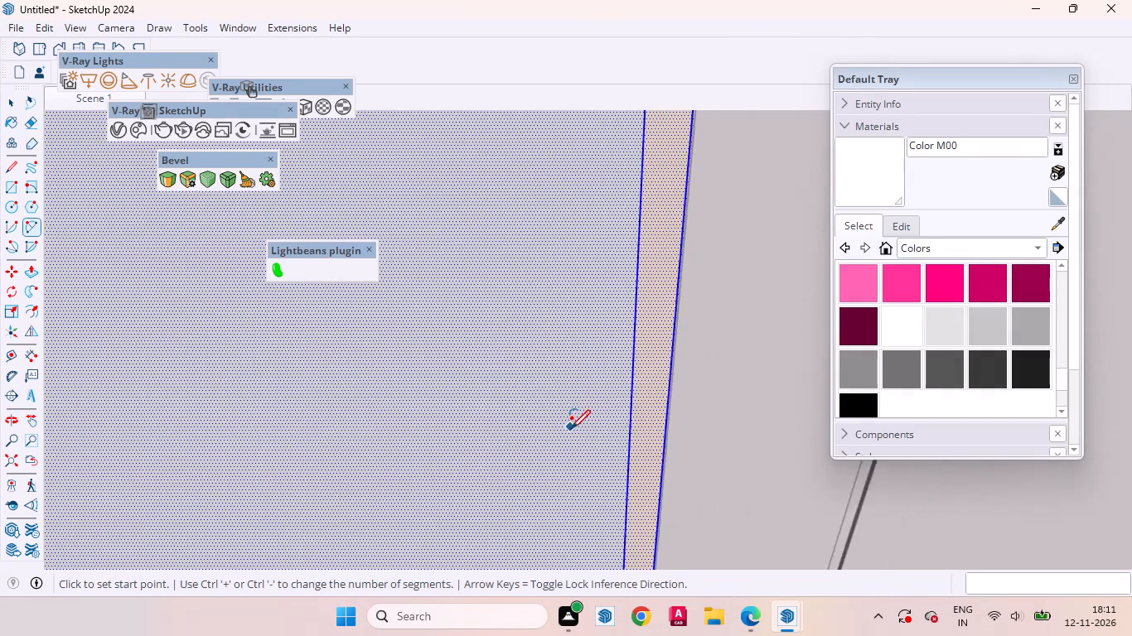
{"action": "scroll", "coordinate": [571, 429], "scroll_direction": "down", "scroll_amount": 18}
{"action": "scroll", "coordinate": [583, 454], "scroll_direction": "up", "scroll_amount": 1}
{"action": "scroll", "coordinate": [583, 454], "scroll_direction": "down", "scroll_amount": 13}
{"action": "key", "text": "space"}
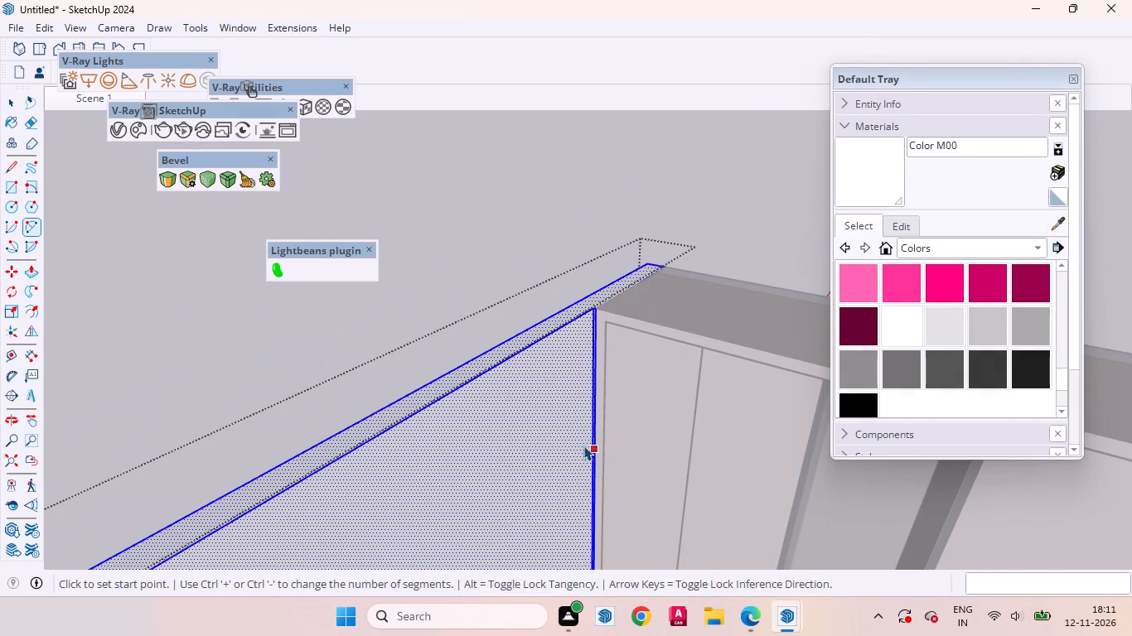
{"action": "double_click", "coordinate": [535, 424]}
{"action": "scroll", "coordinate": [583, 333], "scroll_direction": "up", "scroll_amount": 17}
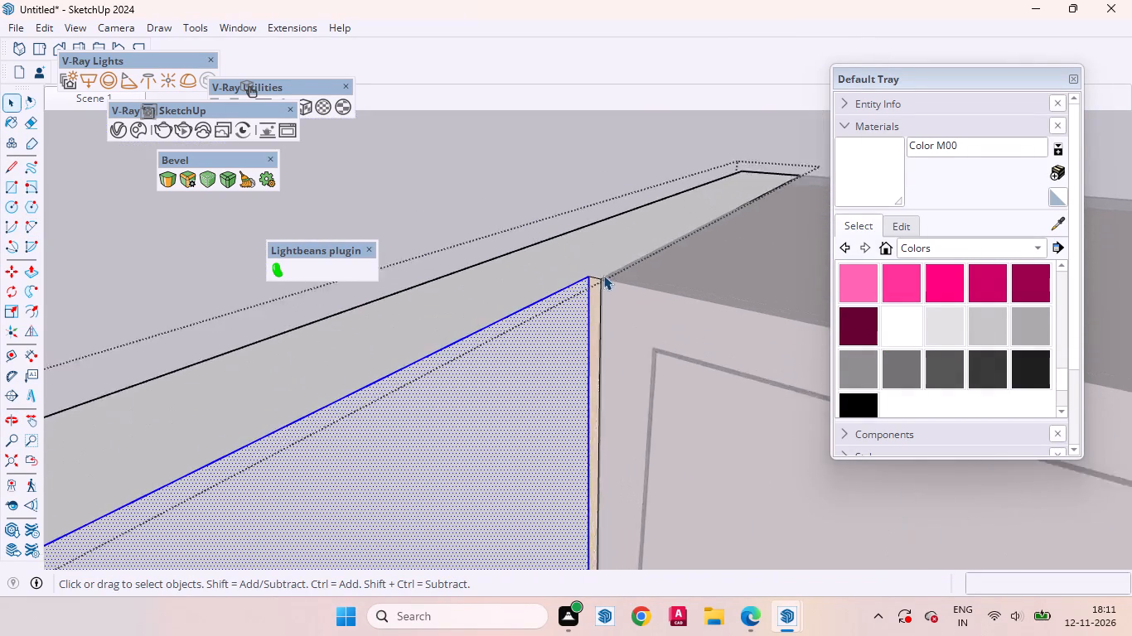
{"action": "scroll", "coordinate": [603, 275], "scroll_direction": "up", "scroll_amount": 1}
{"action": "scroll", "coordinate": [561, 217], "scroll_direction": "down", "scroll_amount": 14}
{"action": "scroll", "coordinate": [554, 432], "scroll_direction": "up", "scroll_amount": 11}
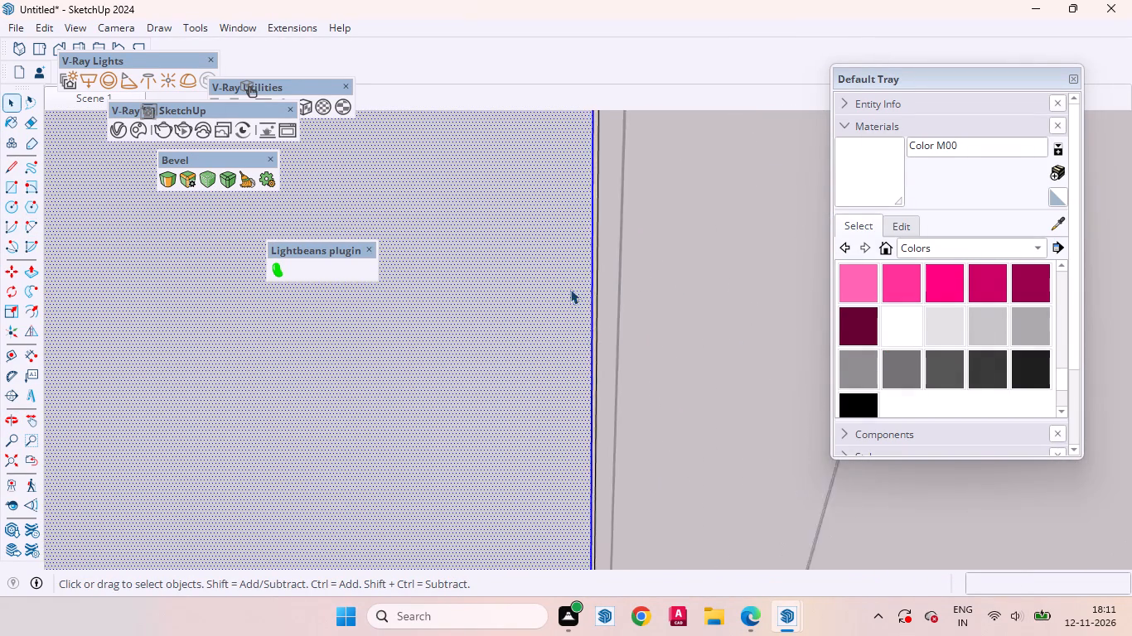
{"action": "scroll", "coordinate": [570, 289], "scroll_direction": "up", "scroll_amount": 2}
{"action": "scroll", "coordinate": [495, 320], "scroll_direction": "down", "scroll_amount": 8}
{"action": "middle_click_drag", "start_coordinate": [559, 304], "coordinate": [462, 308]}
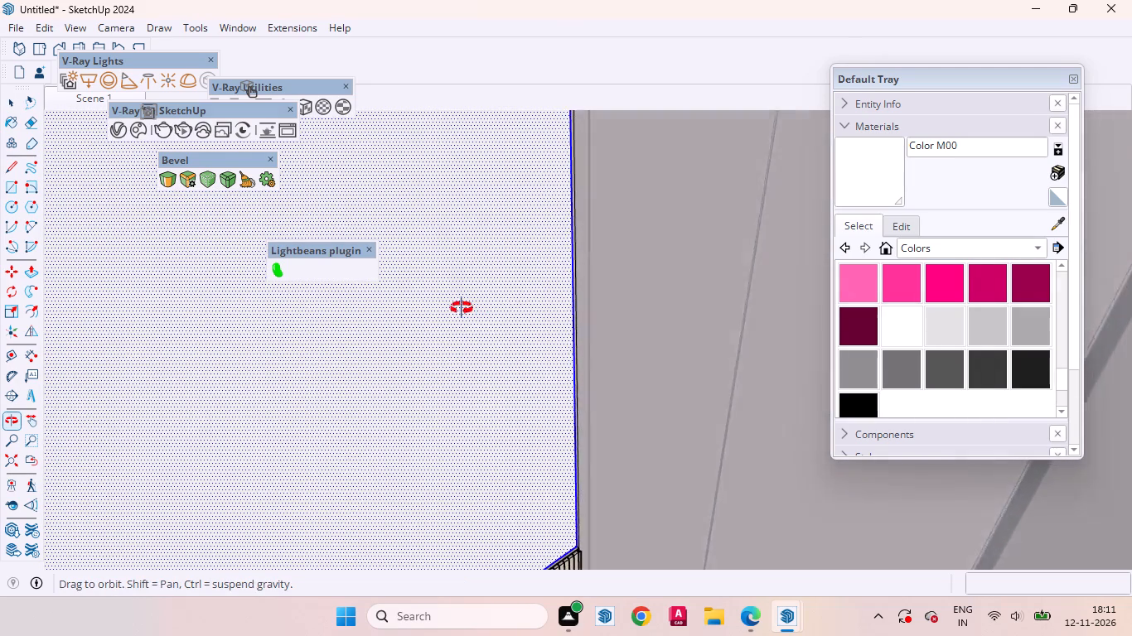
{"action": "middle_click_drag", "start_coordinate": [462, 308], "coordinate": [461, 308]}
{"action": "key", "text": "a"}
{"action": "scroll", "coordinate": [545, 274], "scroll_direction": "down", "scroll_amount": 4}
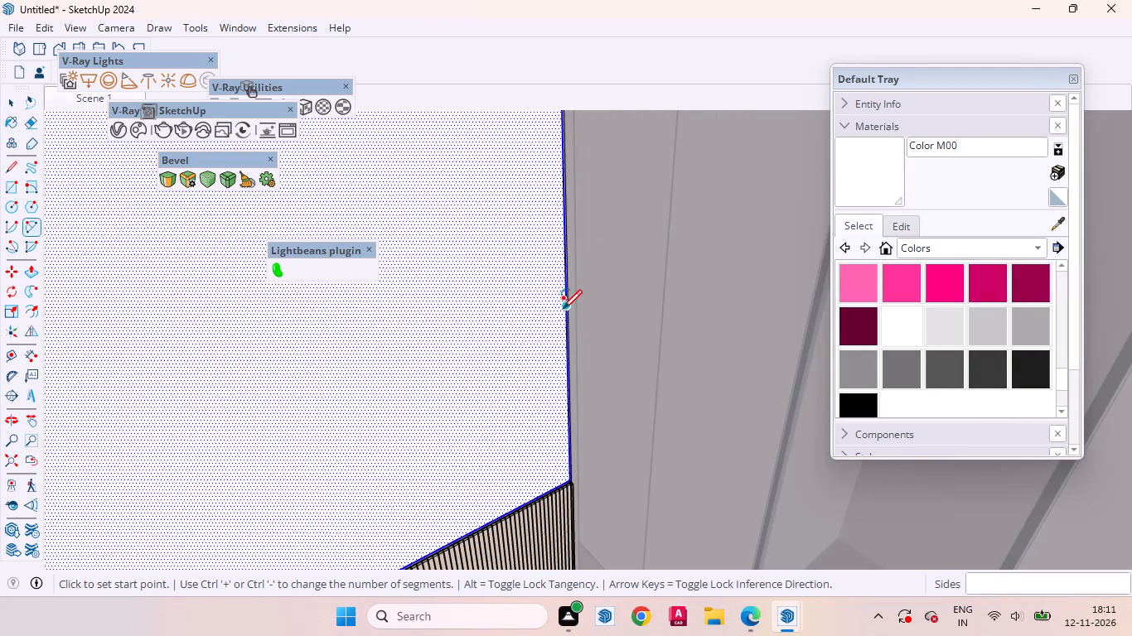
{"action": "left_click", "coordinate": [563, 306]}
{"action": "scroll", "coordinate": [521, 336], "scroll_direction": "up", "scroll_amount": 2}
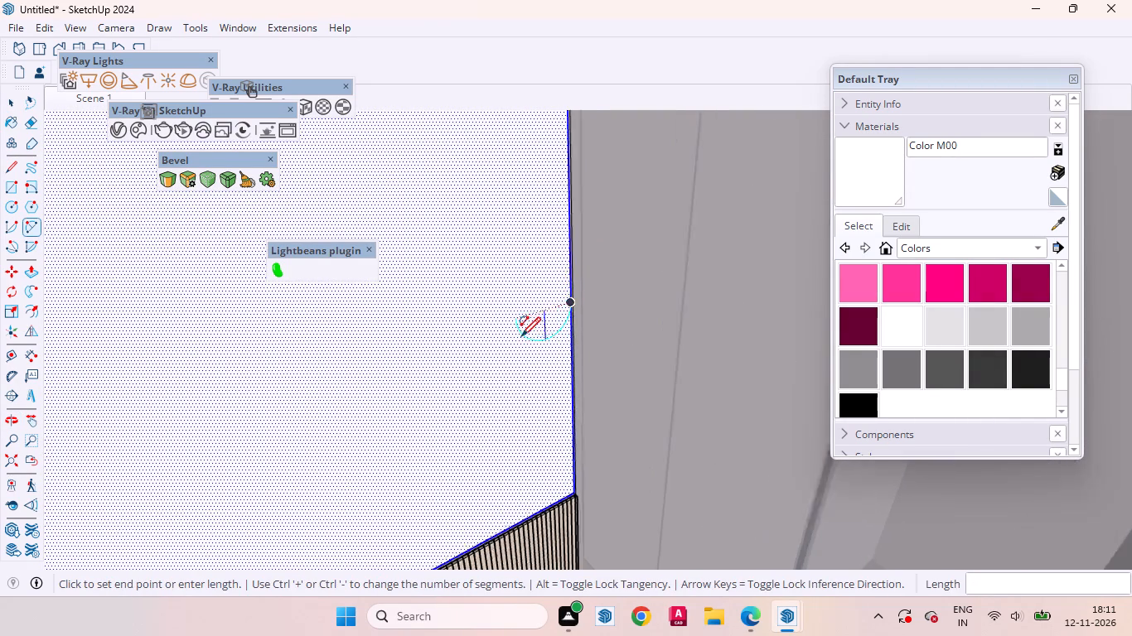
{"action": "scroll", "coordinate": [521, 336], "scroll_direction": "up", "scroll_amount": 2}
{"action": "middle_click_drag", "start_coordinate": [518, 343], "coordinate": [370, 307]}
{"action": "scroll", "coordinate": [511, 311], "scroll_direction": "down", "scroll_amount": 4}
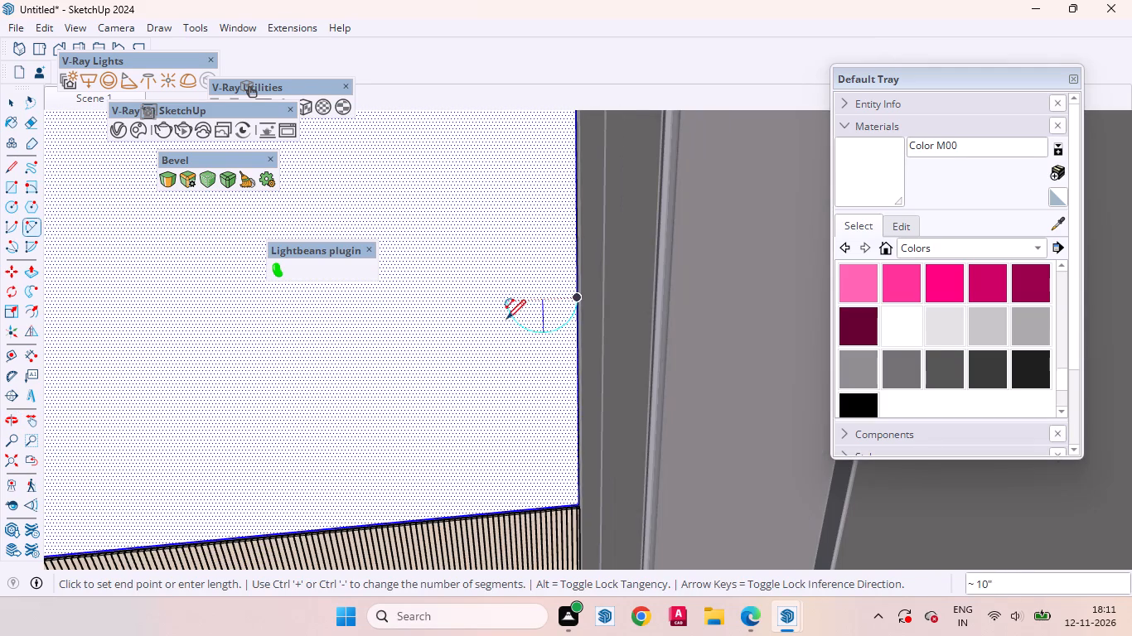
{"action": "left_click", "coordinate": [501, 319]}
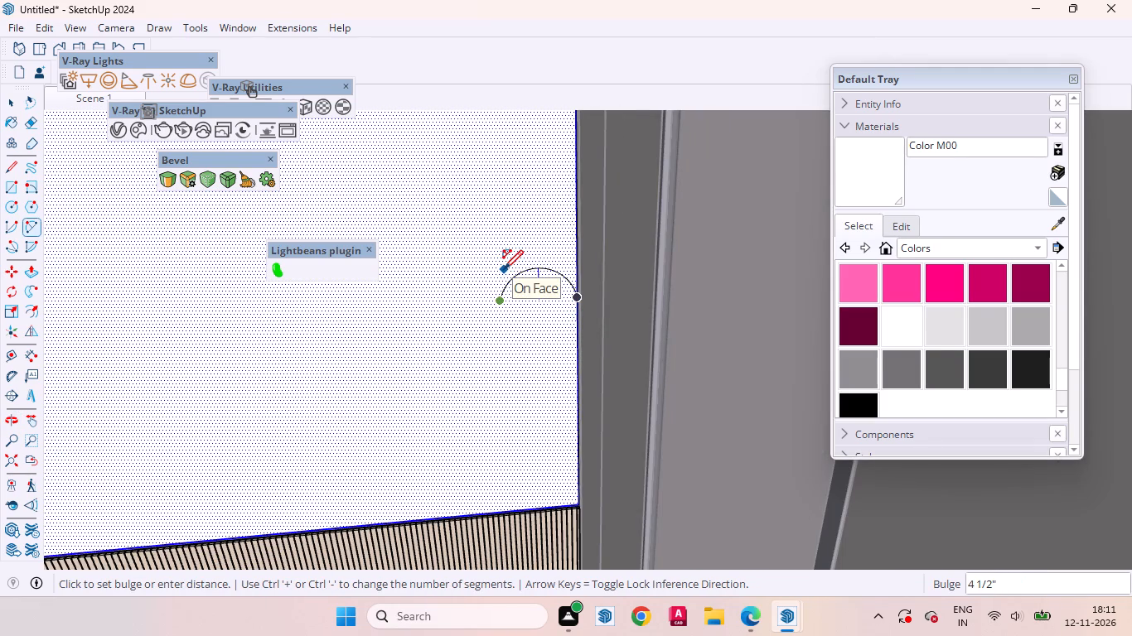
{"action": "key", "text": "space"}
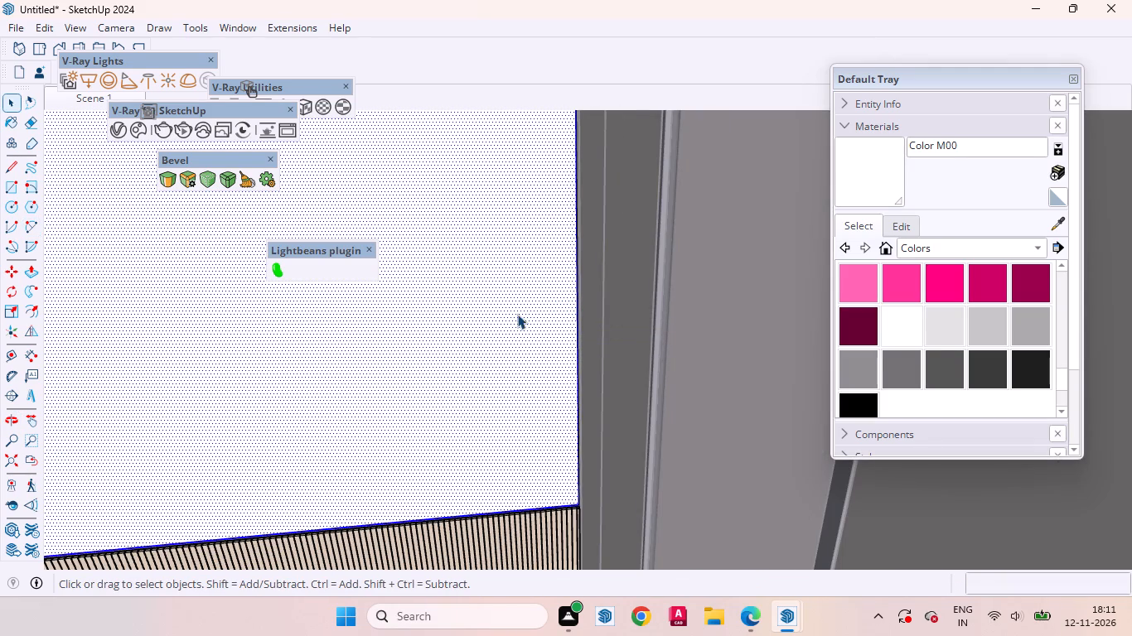
Draw a two-point arc on the wall face from the vertical edge beside the wardrobe, bulging upward about 3 1/4".
{"action": "key", "text": "a"}
{"action": "left_click", "coordinate": [573, 269]}
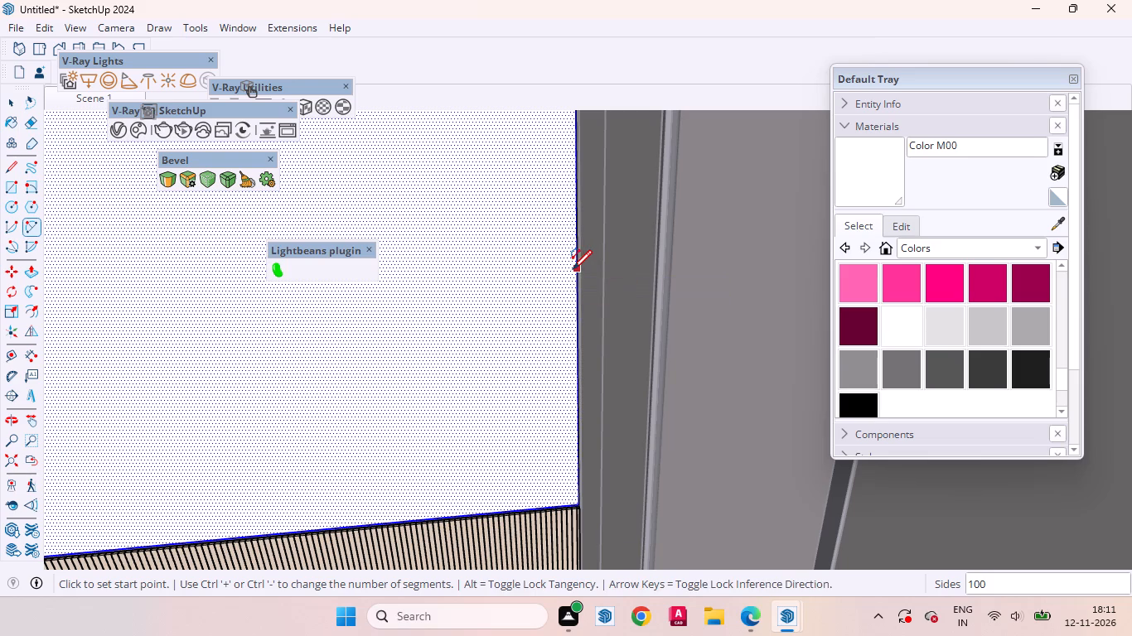
{"action": "left_click", "coordinate": [537, 325]}
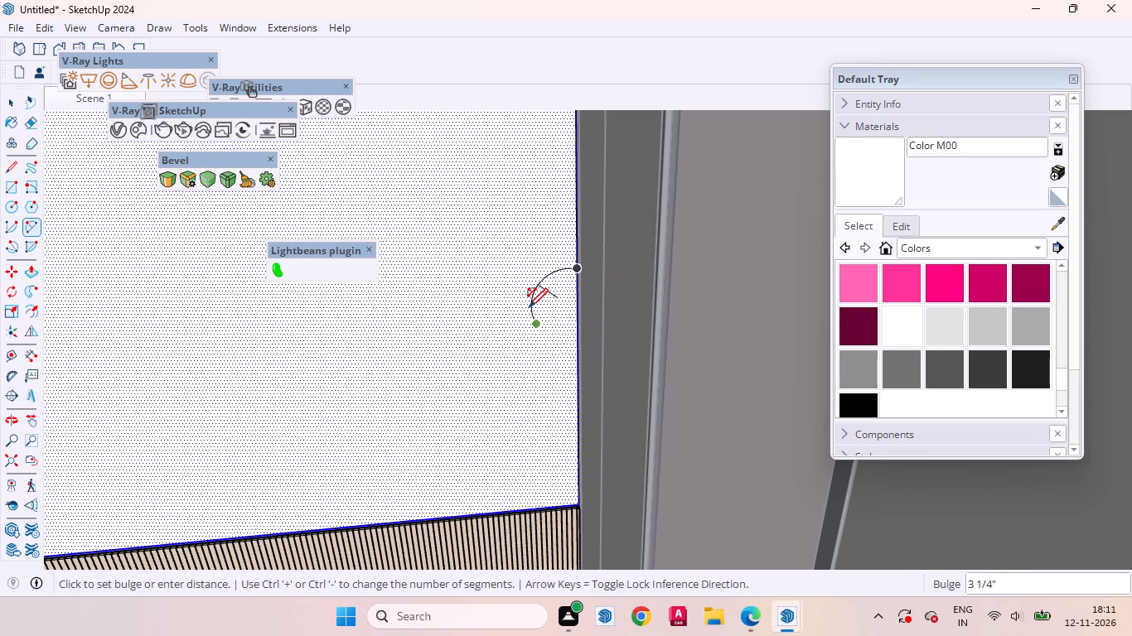
{"action": "left_click", "coordinate": [529, 307]}
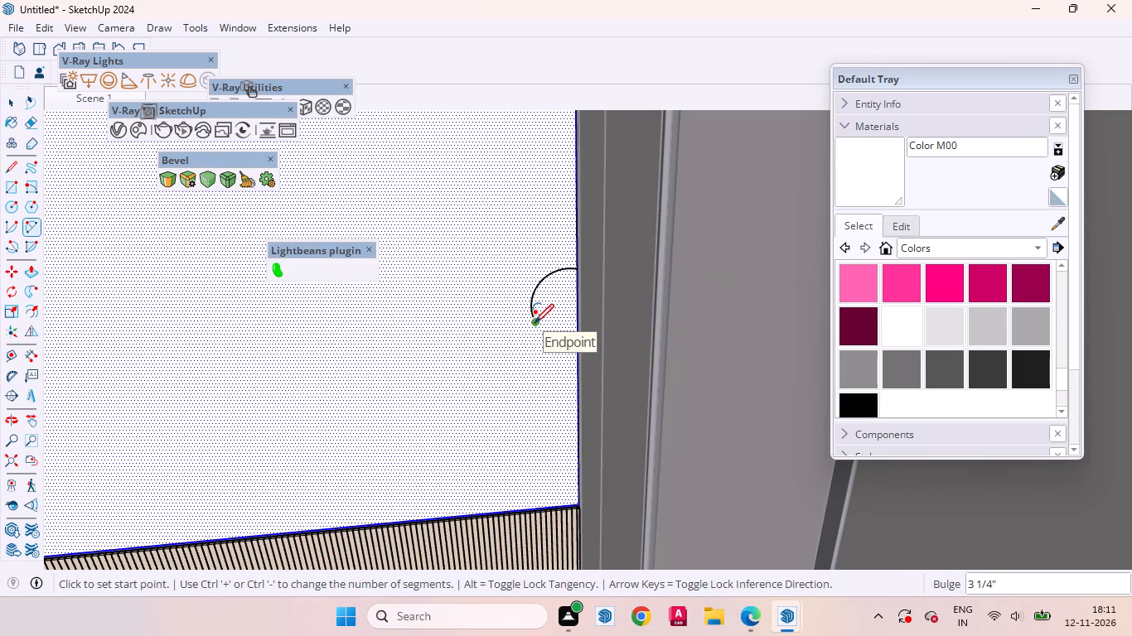
Continue the outline from the first arc's free end with a half-circle arc bulging upward about 3 9/16".
{"action": "left_click", "coordinate": [535, 322]}
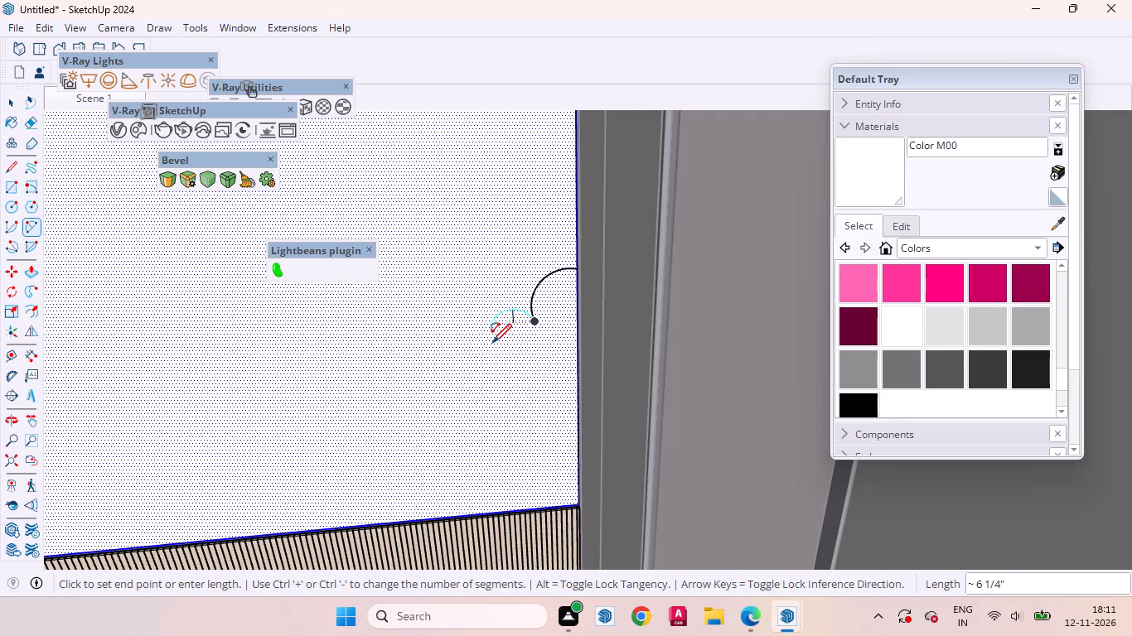
{"action": "scroll", "coordinate": [492, 343], "scroll_direction": "up", "scroll_amount": 8}
{"action": "left_click", "coordinate": [493, 345]}
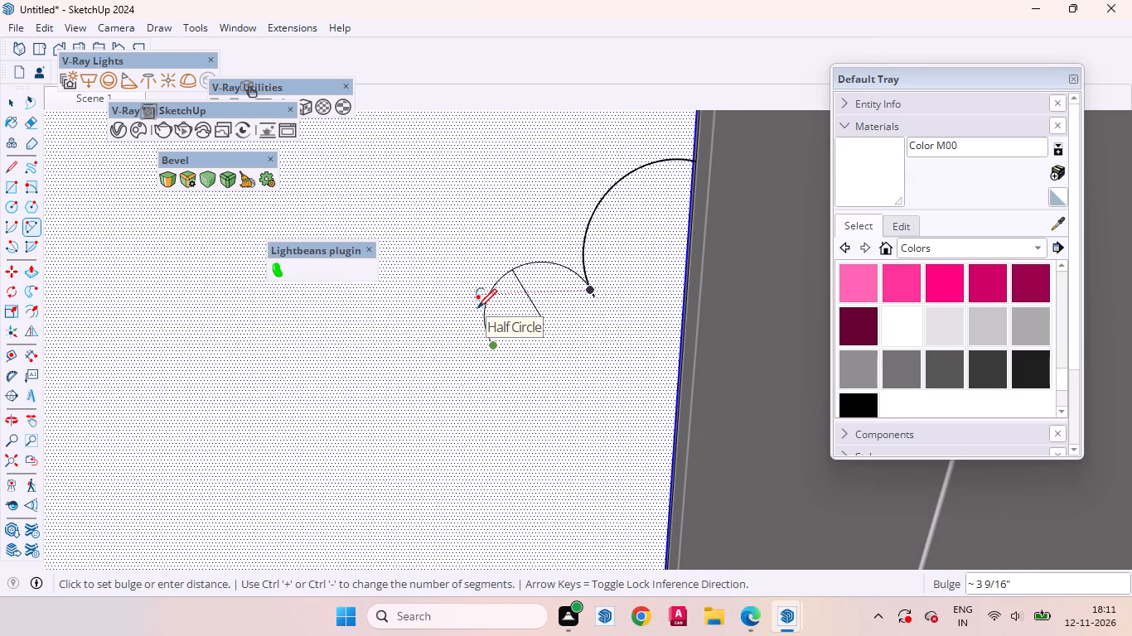
{"action": "left_click", "coordinate": [477, 308]}
Add a third, shallower arc from the second arc's free end, bulging upward about 1 7/16".
{"action": "left_click", "coordinate": [493, 346]}
{"action": "scroll", "coordinate": [510, 340], "scroll_direction": "down", "scroll_amount": 4}
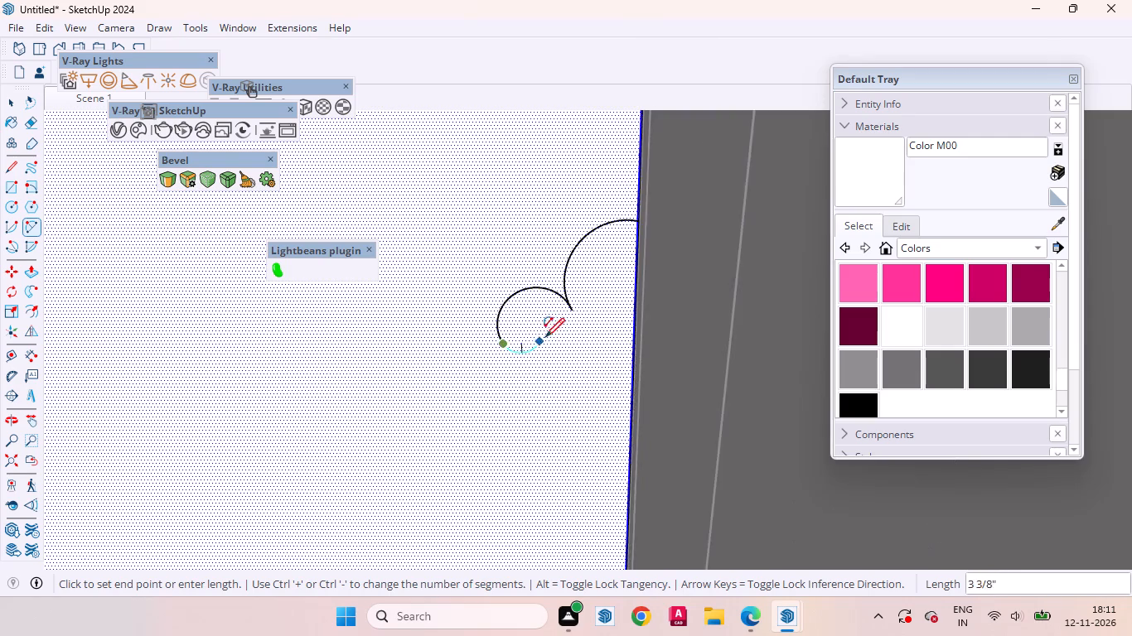
{"action": "scroll", "coordinate": [545, 337], "scroll_direction": "down", "scroll_amount": 9}
{"action": "scroll", "coordinate": [514, 348], "scroll_direction": "up", "scroll_amount": 7}
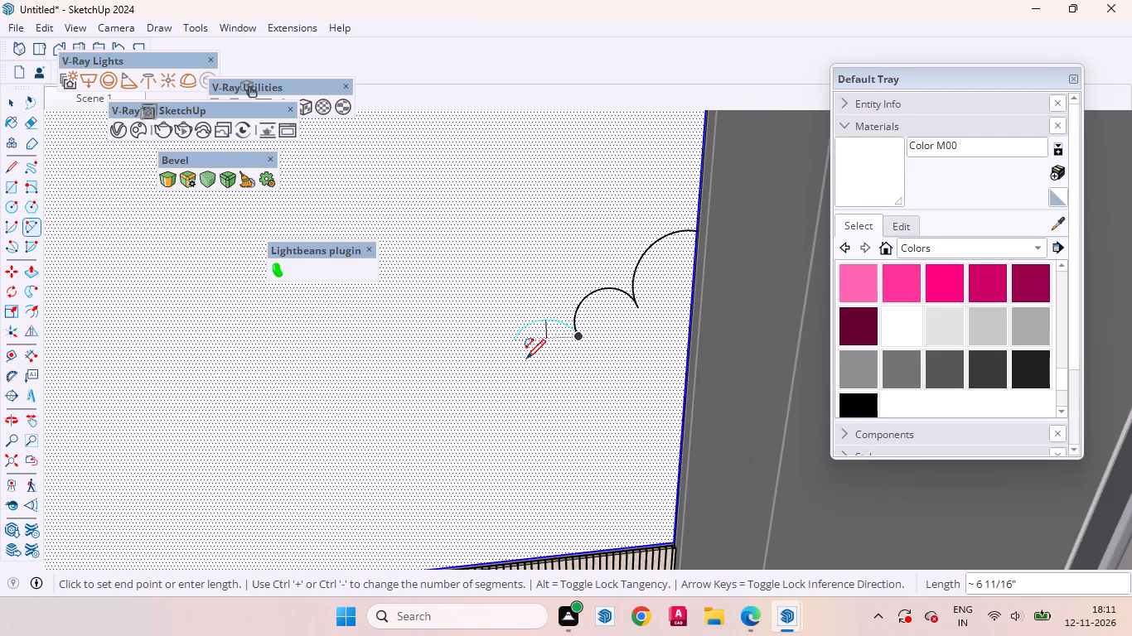
{"action": "scroll", "coordinate": [530, 359], "scroll_direction": "up", "scroll_amount": 7}
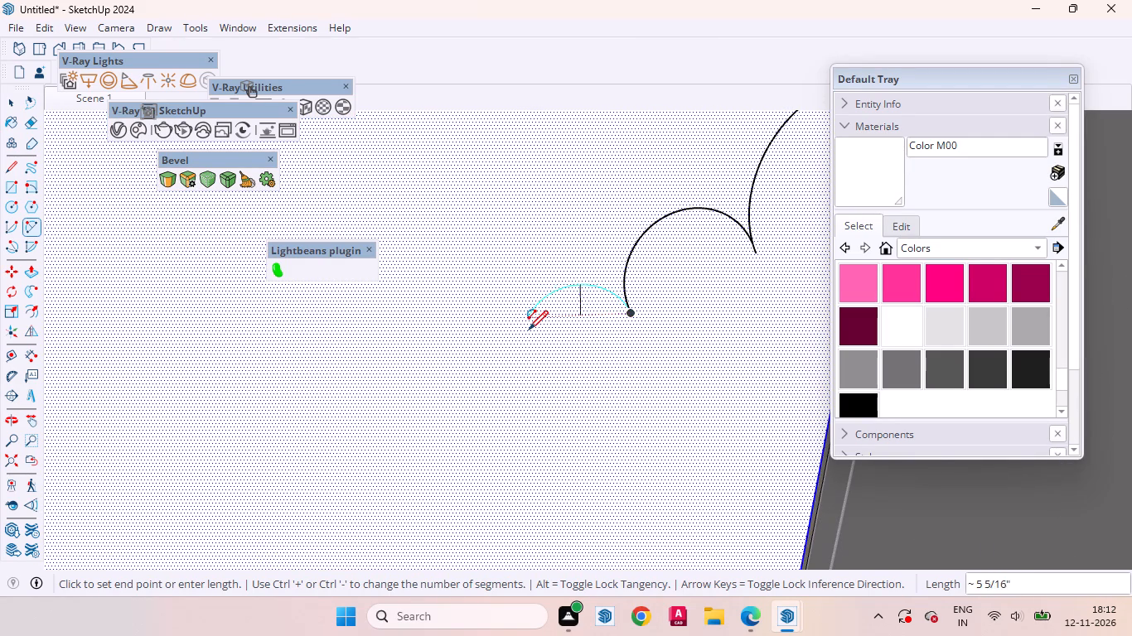
{"action": "scroll", "coordinate": [530, 330], "scroll_direction": "up", "scroll_amount": 4}
{"action": "left_click", "coordinate": [530, 330]}
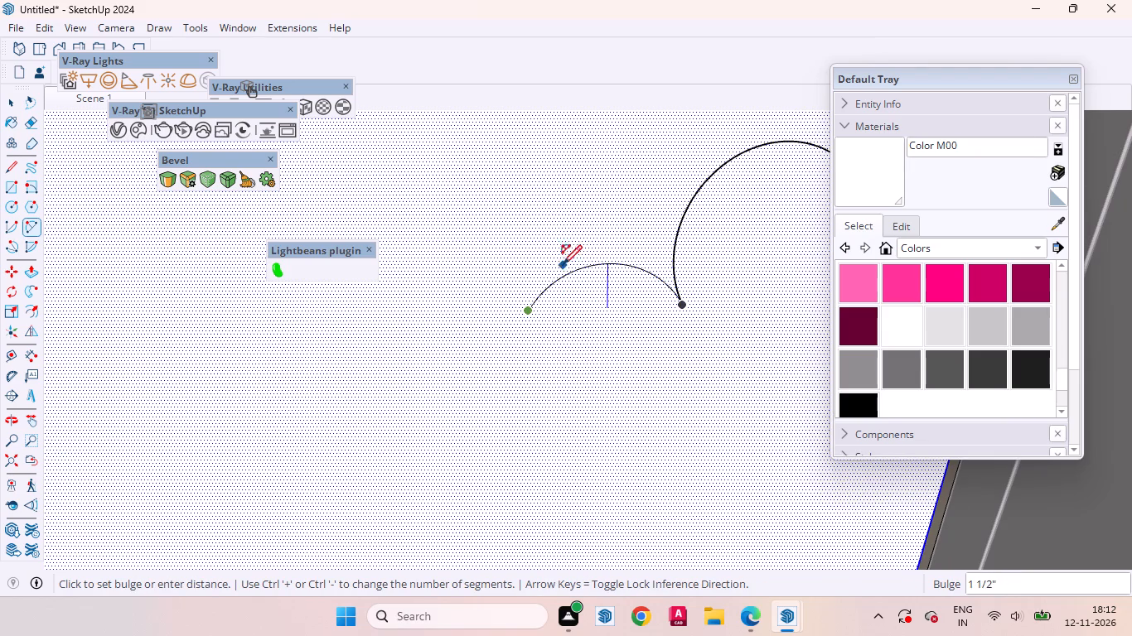
{"action": "left_click", "coordinate": [612, 266]}
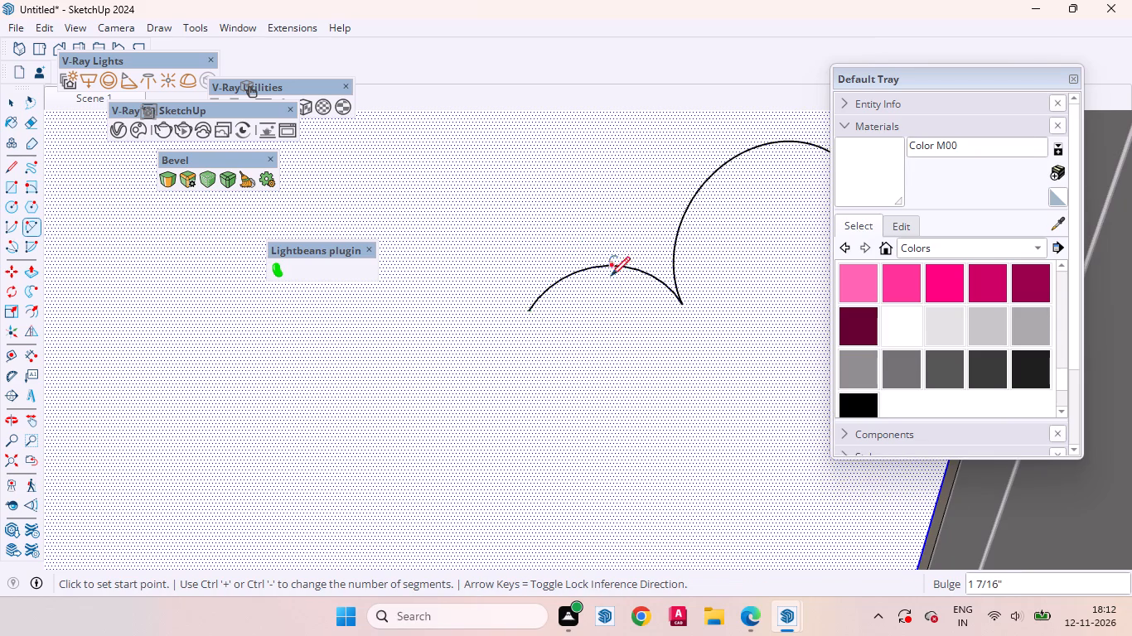
Add a fourth arc from the third arc's free end, sloping down away from the wardrobe and bulging outward about 2 3/4".
{"action": "scroll", "coordinate": [556, 377], "scroll_direction": "down", "scroll_amount": 20}
{"action": "scroll", "coordinate": [556, 377], "scroll_direction": "down", "scroll_amount": 7}
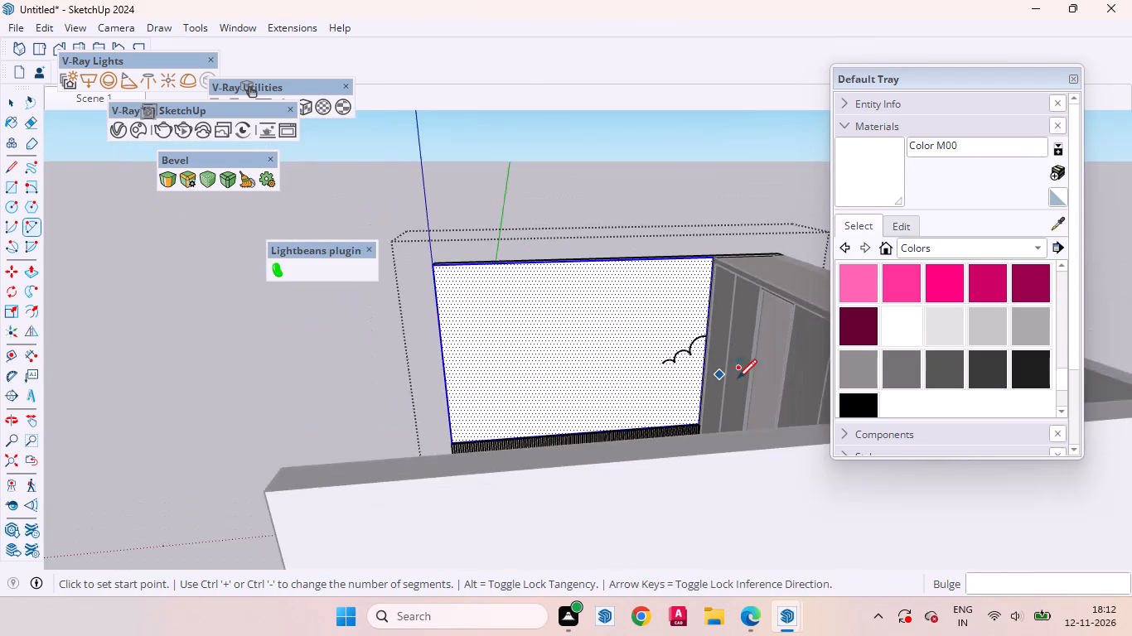
{"action": "scroll", "coordinate": [665, 383], "scroll_direction": "up", "scroll_amount": 8}
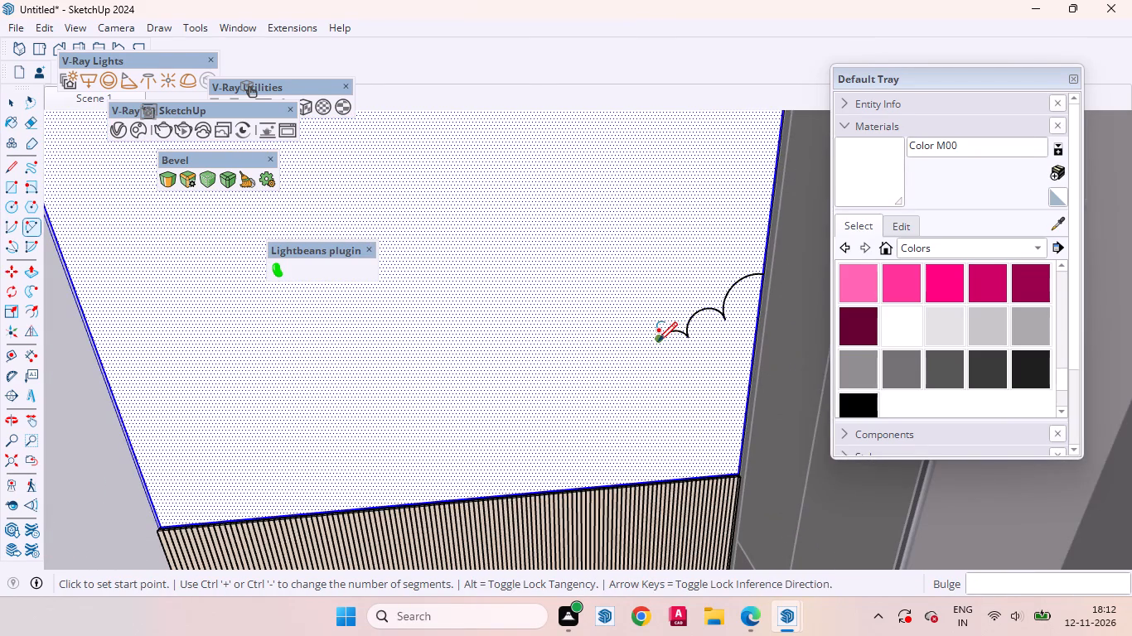
{"action": "left_click", "coordinate": [658, 341]}
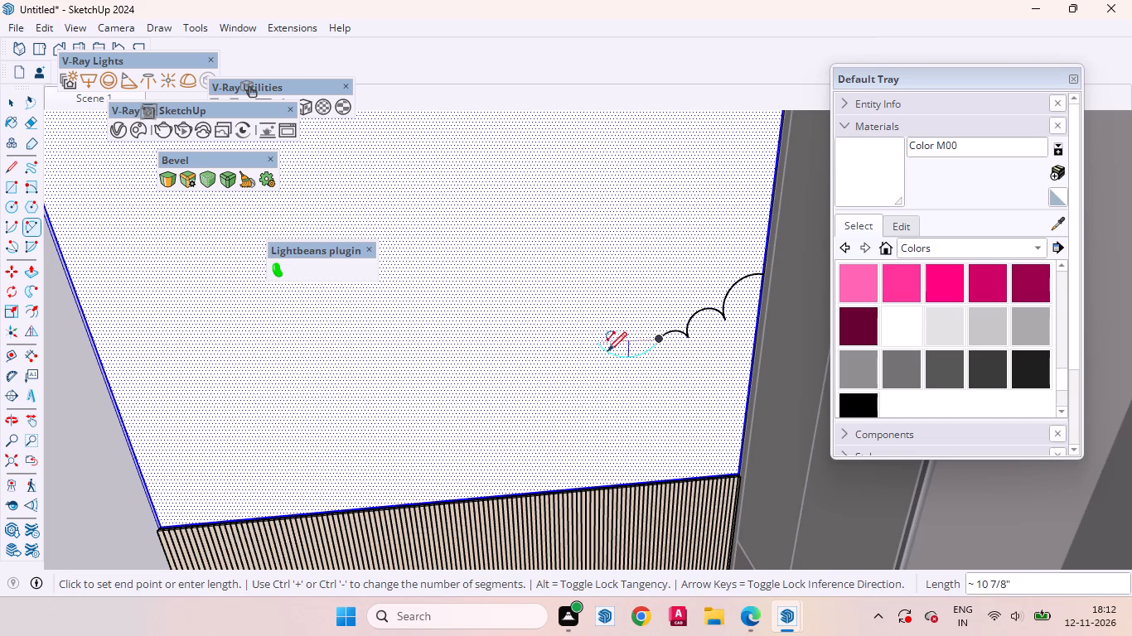
{"action": "scroll", "coordinate": [652, 375], "scroll_direction": "up", "scroll_amount": 7}
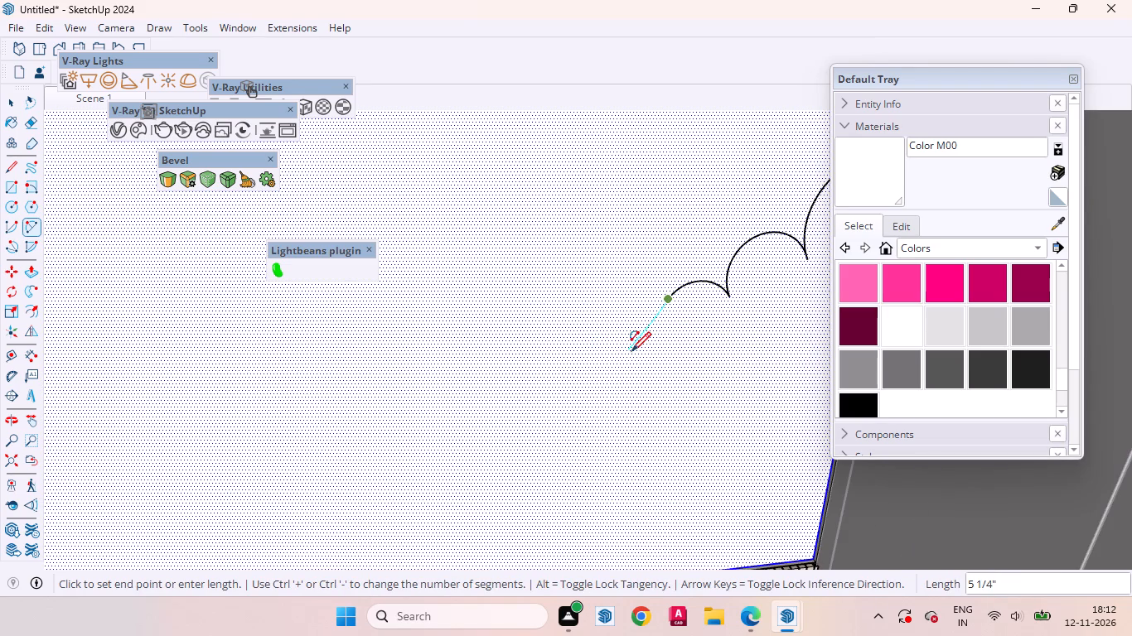
{"action": "left_click", "coordinate": [613, 338]}
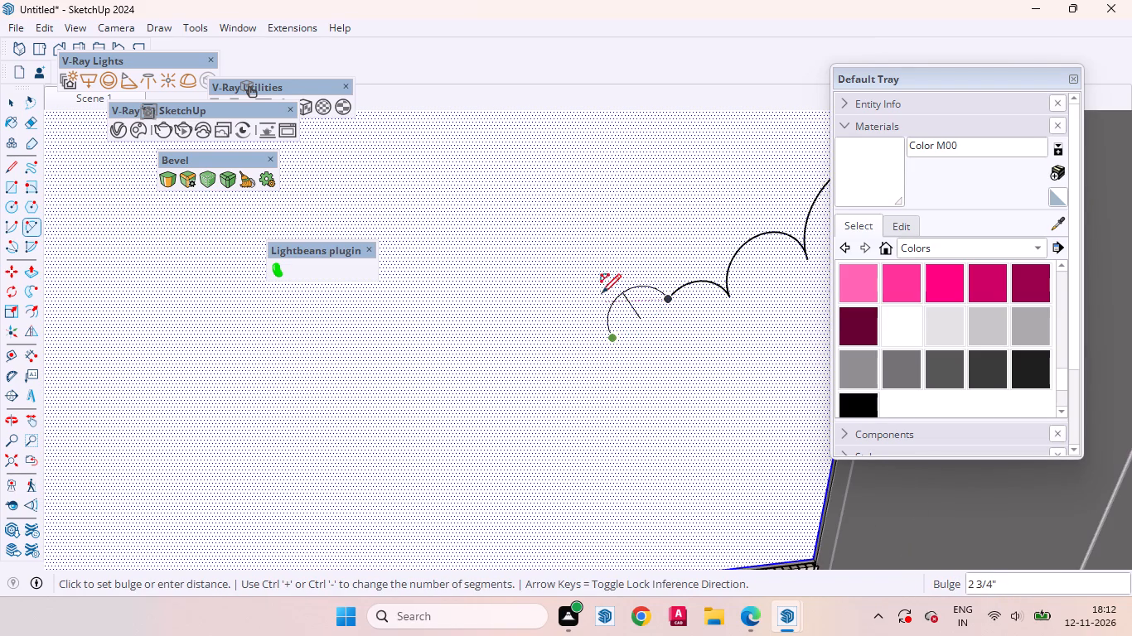
{"action": "left_click", "coordinate": [601, 291]}
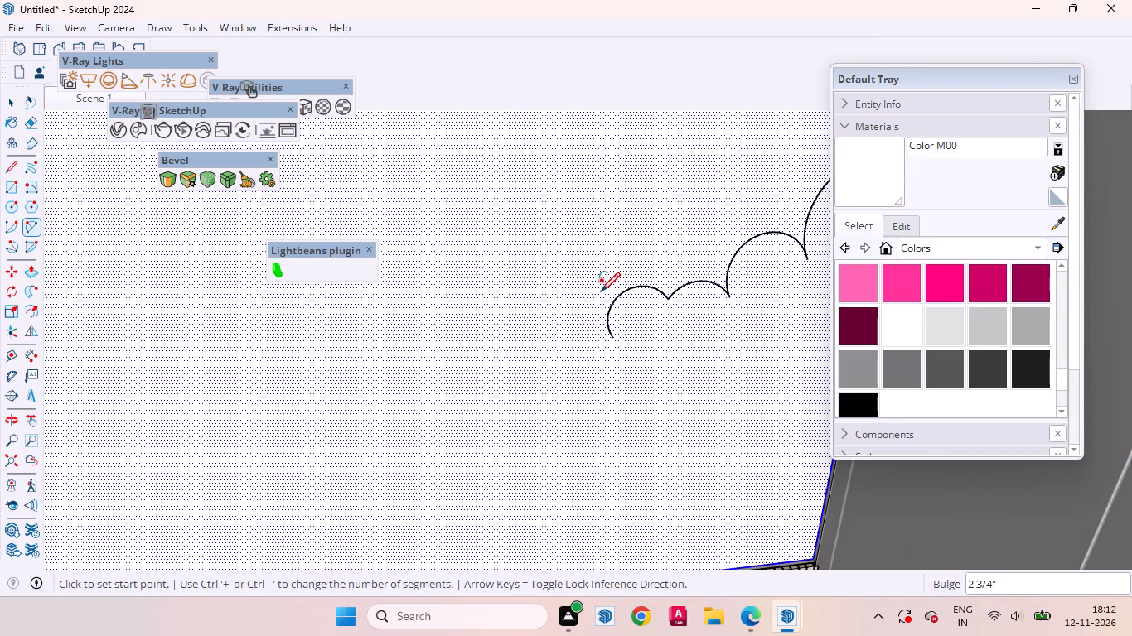
Continue the scalloped outline from the fourth arc's free end with a wider two-point arc bulging upward on the wall face.
{"action": "scroll", "coordinate": [605, 397], "scroll_direction": "down", "scroll_amount": 9}
{"action": "left_click", "coordinate": [624, 374]}
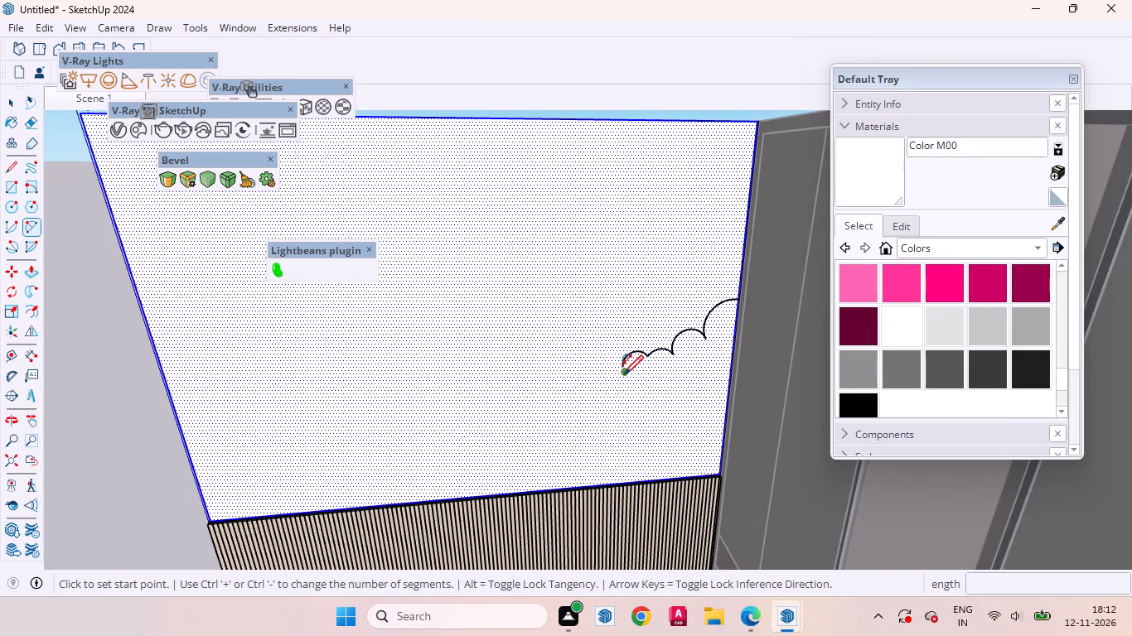
{"action": "left_click", "coordinate": [578, 373]}
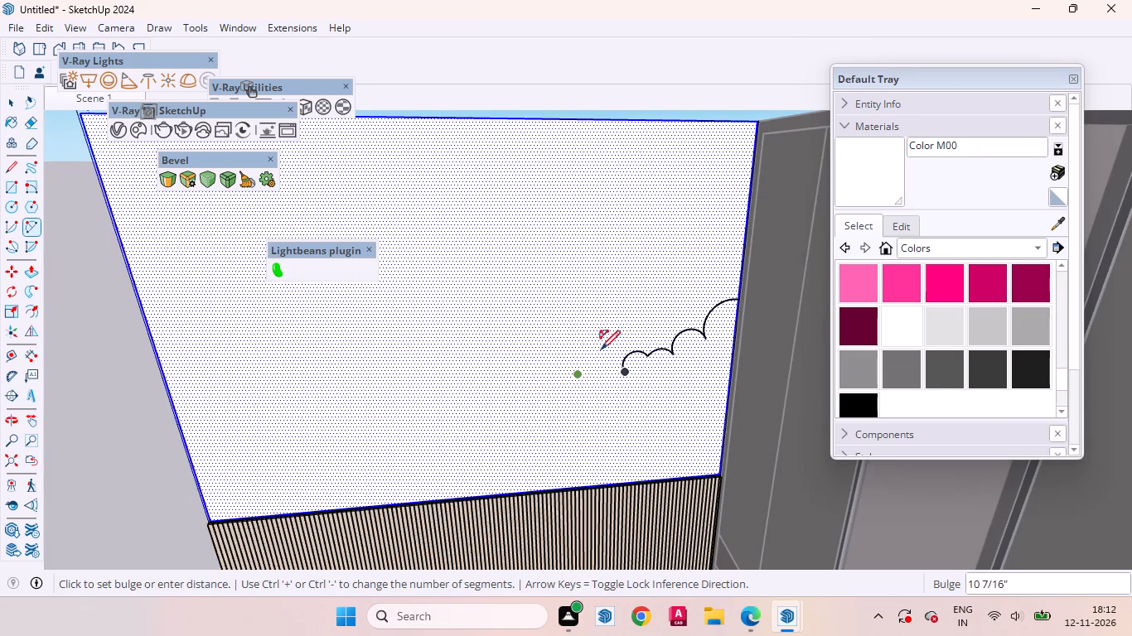
{"action": "scroll", "coordinate": [598, 349], "scroll_direction": "up", "scroll_amount": 9}
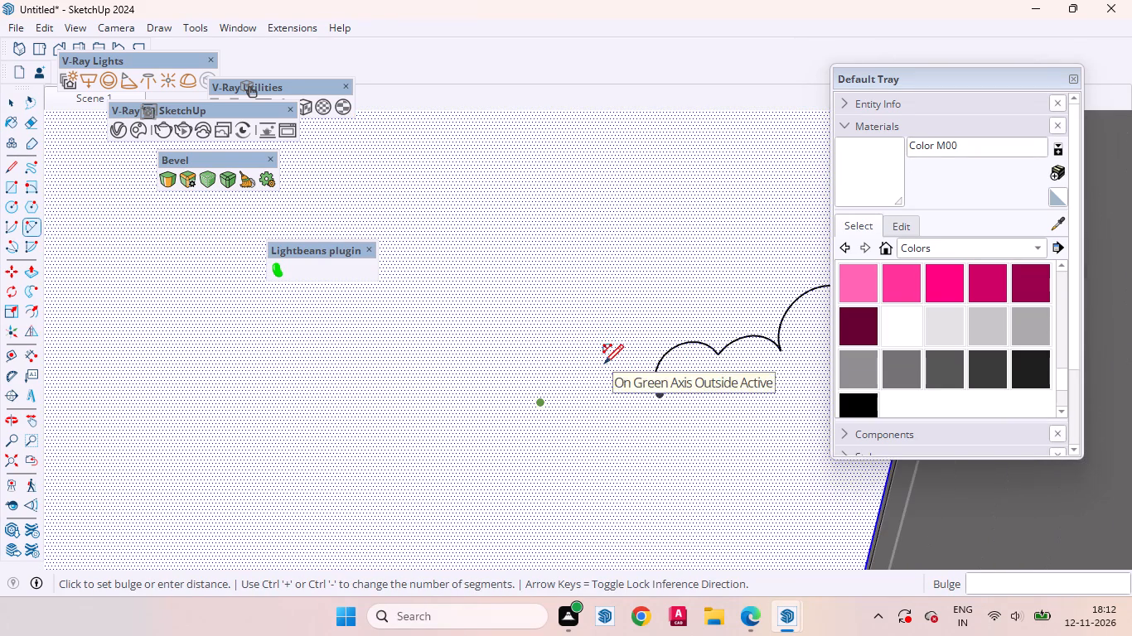
{"action": "left_click", "coordinate": [605, 358]}
Draw a short tangent arc about 1 9/16" long downward from the joint between the third and fourth arcs.
{"action": "scroll", "coordinate": [649, 448], "scroll_direction": "down", "scroll_amount": 12}
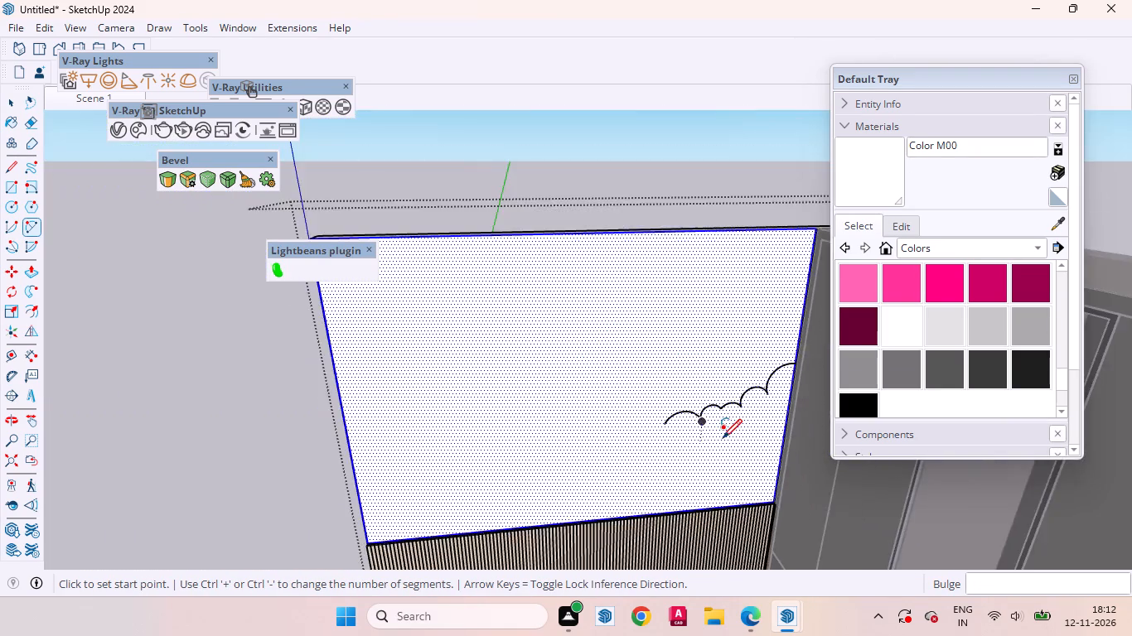
{"action": "scroll", "coordinate": [723, 433], "scroll_direction": "up", "scroll_amount": 14}
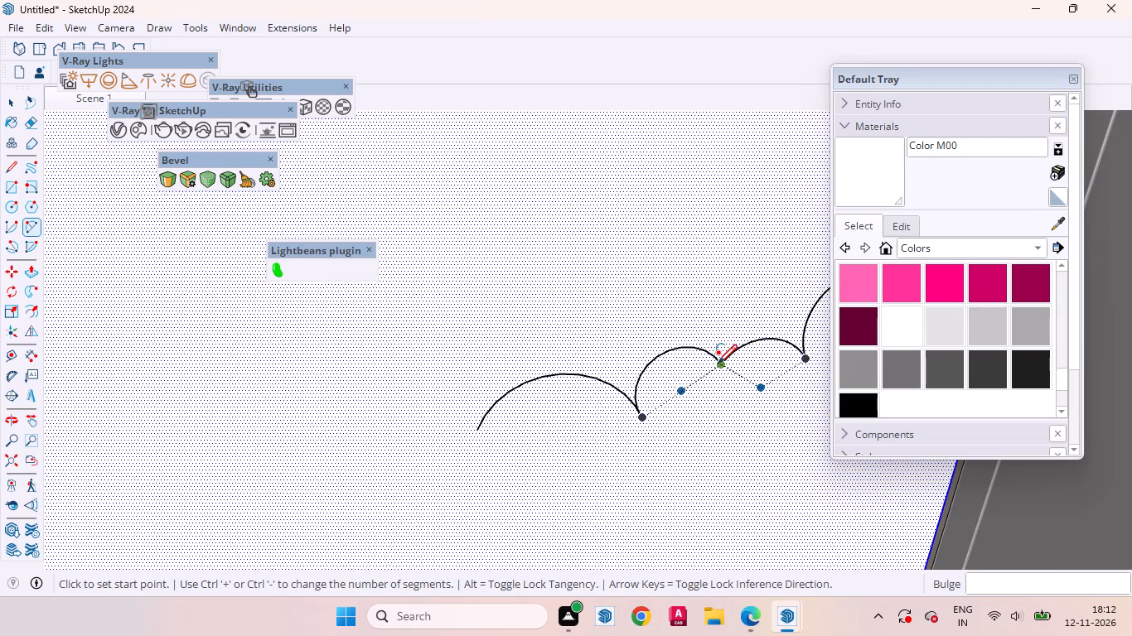
{"action": "left_click", "coordinate": [718, 364]}
{"action": "scroll", "coordinate": [717, 381], "scroll_direction": "up", "scroll_amount": 3}
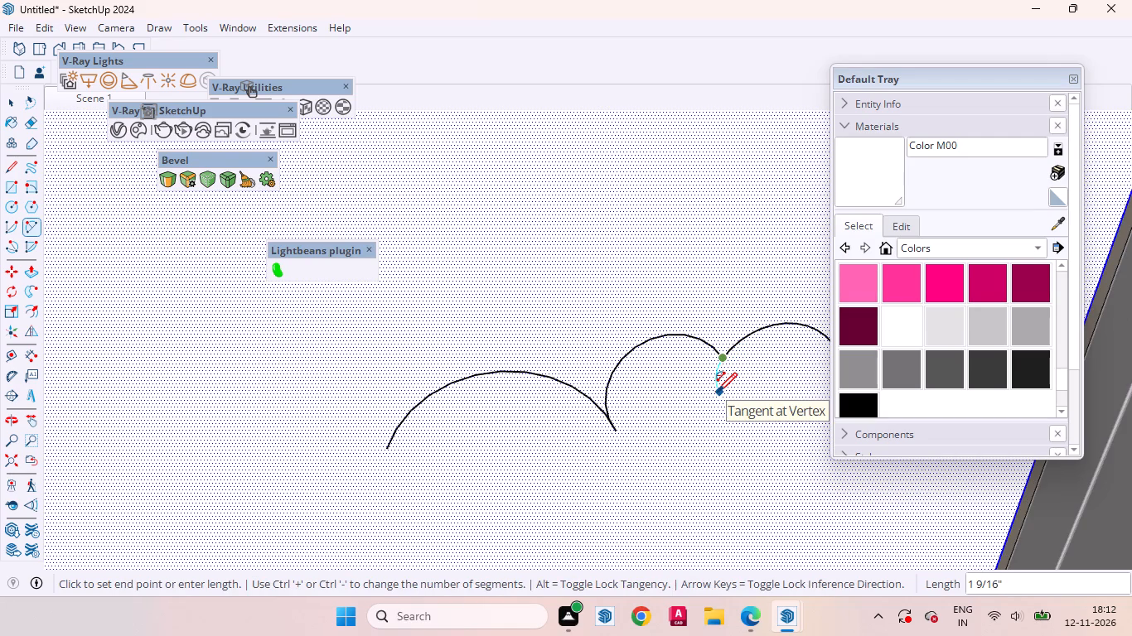
{"action": "double_click", "coordinate": [718, 392]}
{"action": "scroll", "coordinate": [714, 445], "scroll_direction": "down", "scroll_amount": 11}
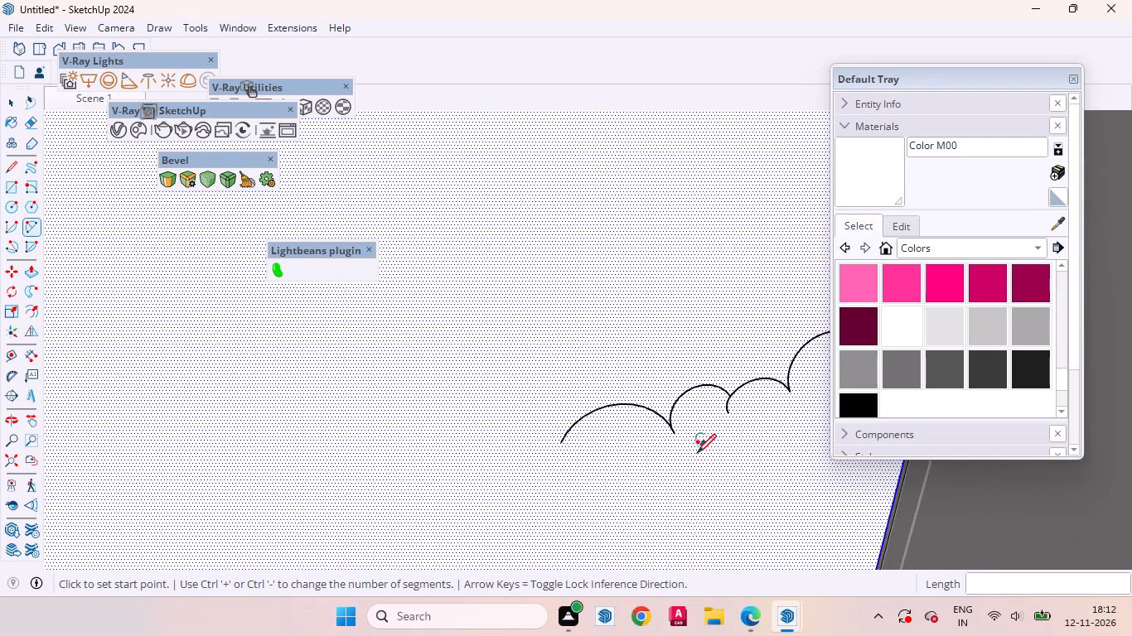
{"action": "scroll", "coordinate": [697, 453], "scroll_direction": "down", "scroll_amount": 9}
{"action": "key", "text": "space"}
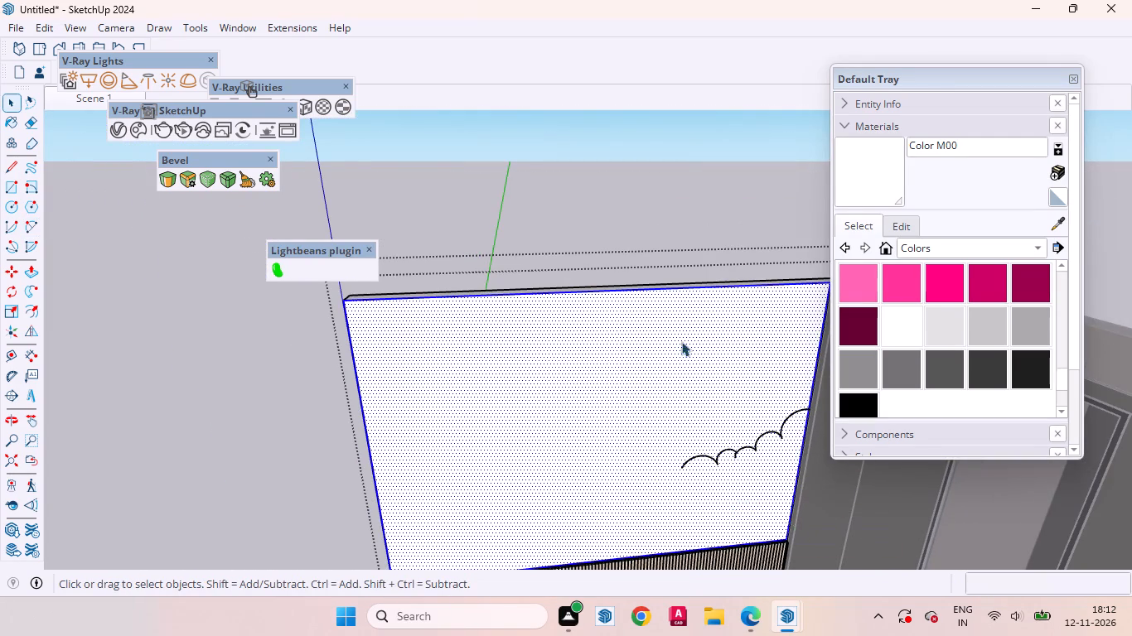
Start a second scalloped run with an arc from the wall's vertical edge opposite the wardrobe, bulging upward about 3 7/16".
{"action": "scroll", "coordinate": [698, 334], "scroll_direction": "down", "scroll_amount": 1}
{"action": "scroll", "coordinate": [698, 334], "scroll_direction": "up", "scroll_amount": 1}
{"action": "scroll", "coordinate": [698, 334], "scroll_direction": "down", "scroll_amount": 6}
{"action": "scroll", "coordinate": [597, 455], "scroll_direction": "up", "scroll_amount": 8}
{"action": "scroll", "coordinate": [506, 427], "scroll_direction": "down", "scroll_amount": 9}
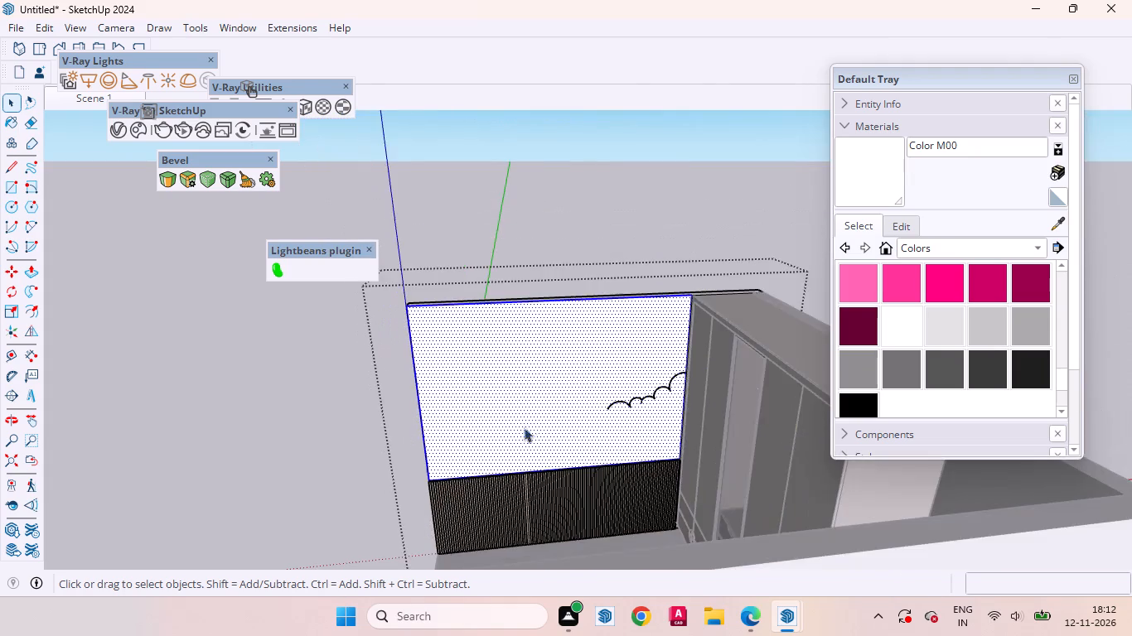
{"action": "middle_click_drag", "start_coordinate": [550, 439], "coordinate": [553, 396]}
{"action": "scroll", "coordinate": [578, 393], "scroll_direction": "up", "scroll_amount": 6}
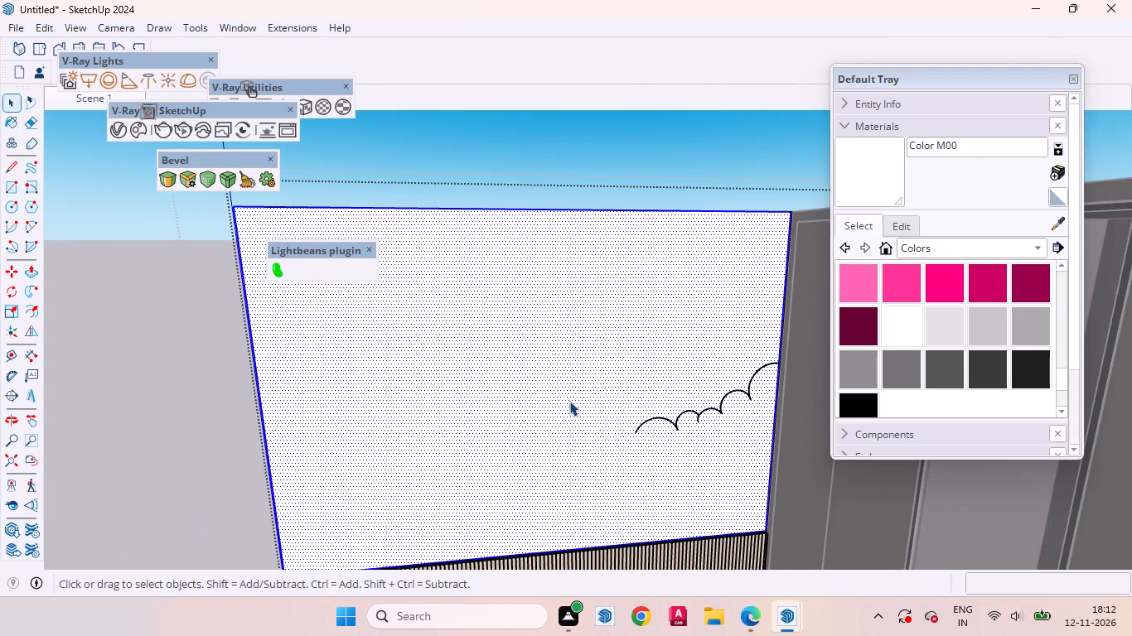
{"action": "key", "text": "a"}
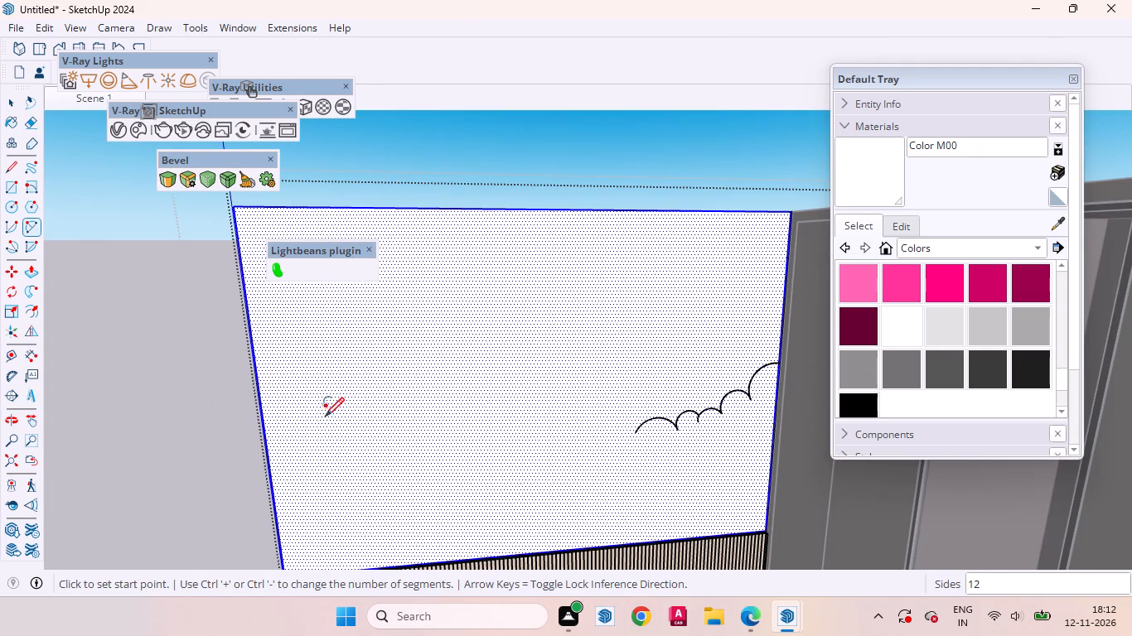
{"action": "left_click", "coordinate": [258, 406]}
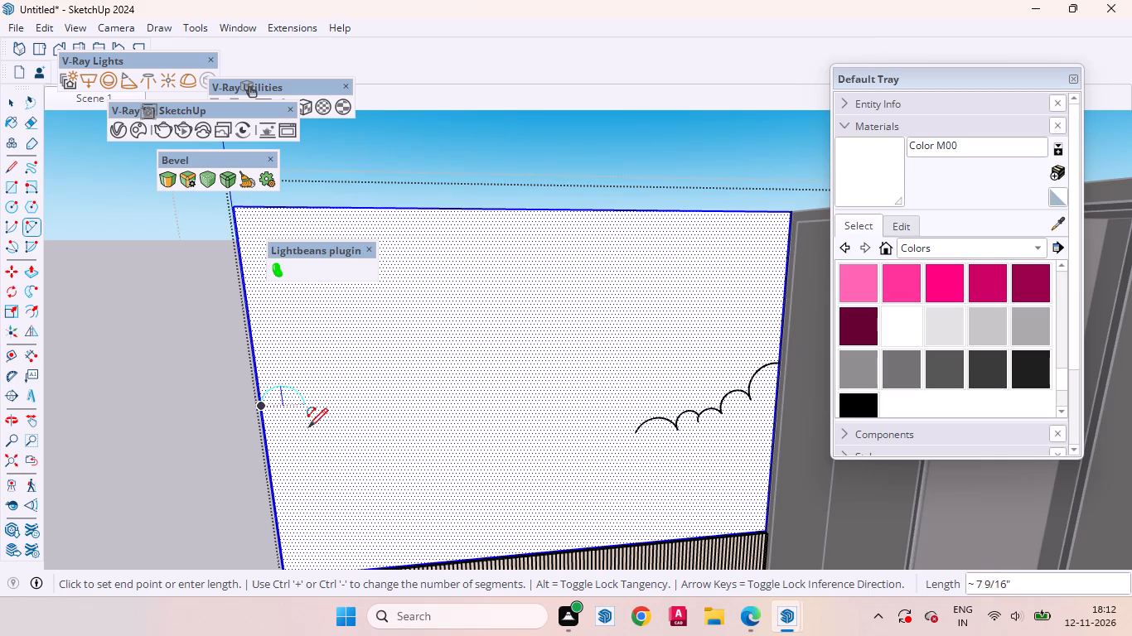
{"action": "left_click", "coordinate": [311, 435]}
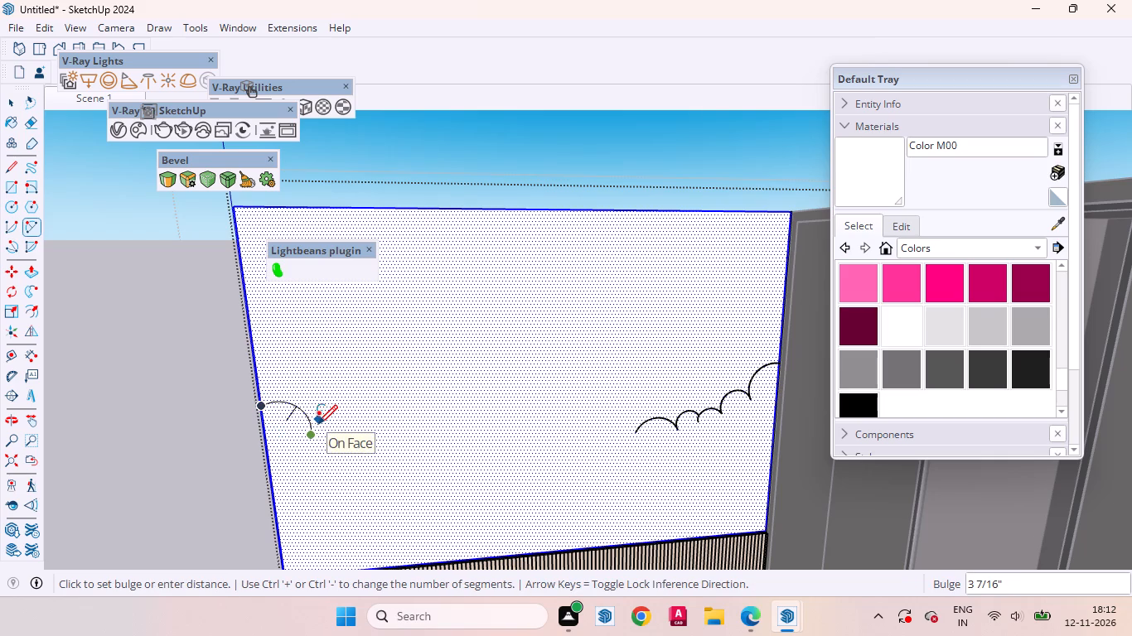
{"action": "left_click", "coordinate": [318, 424]}
Continue the second run from its first arc's free end with an arc bulging upward about 3 15/16".
{"action": "left_click", "coordinate": [313, 438]}
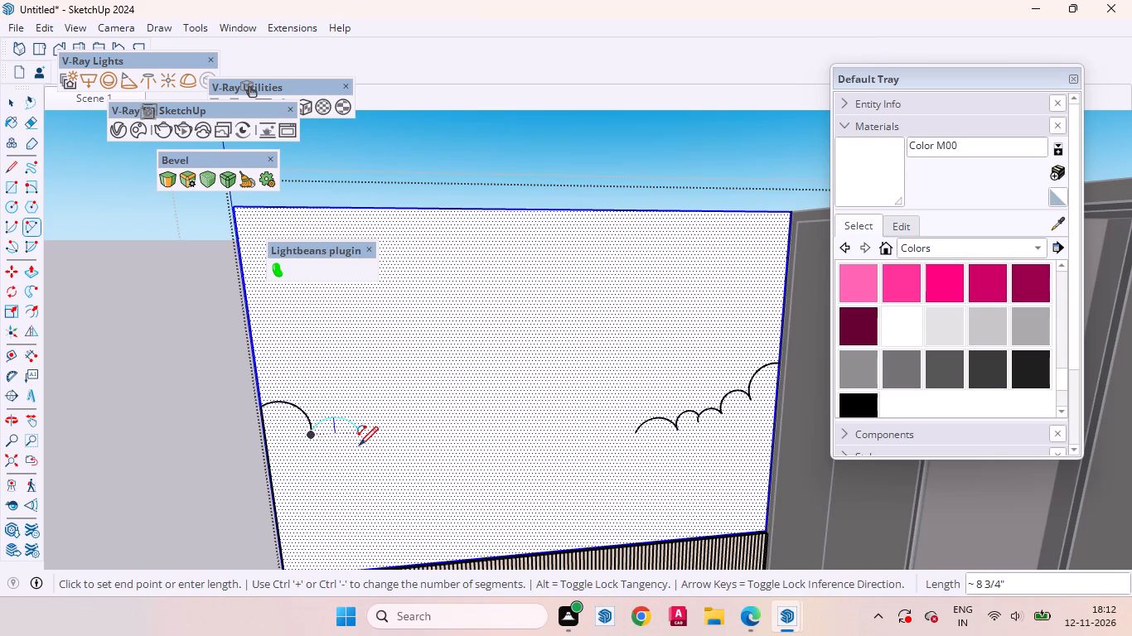
{"action": "left_click", "coordinate": [359, 446]}
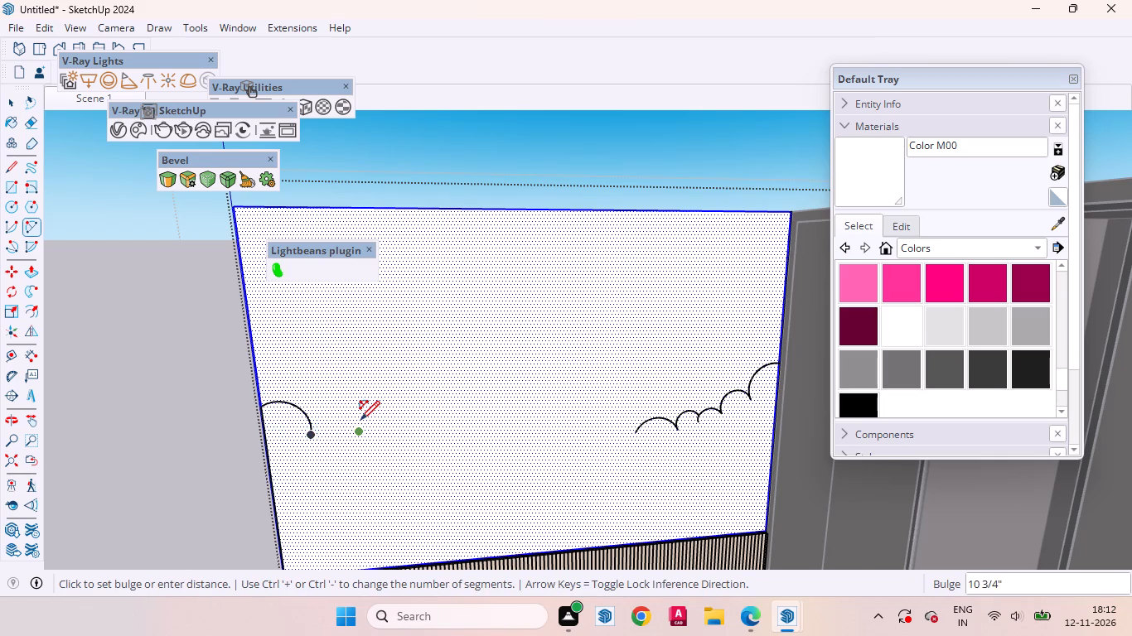
{"action": "scroll", "coordinate": [360, 420], "scroll_direction": "up", "scroll_amount": 3}
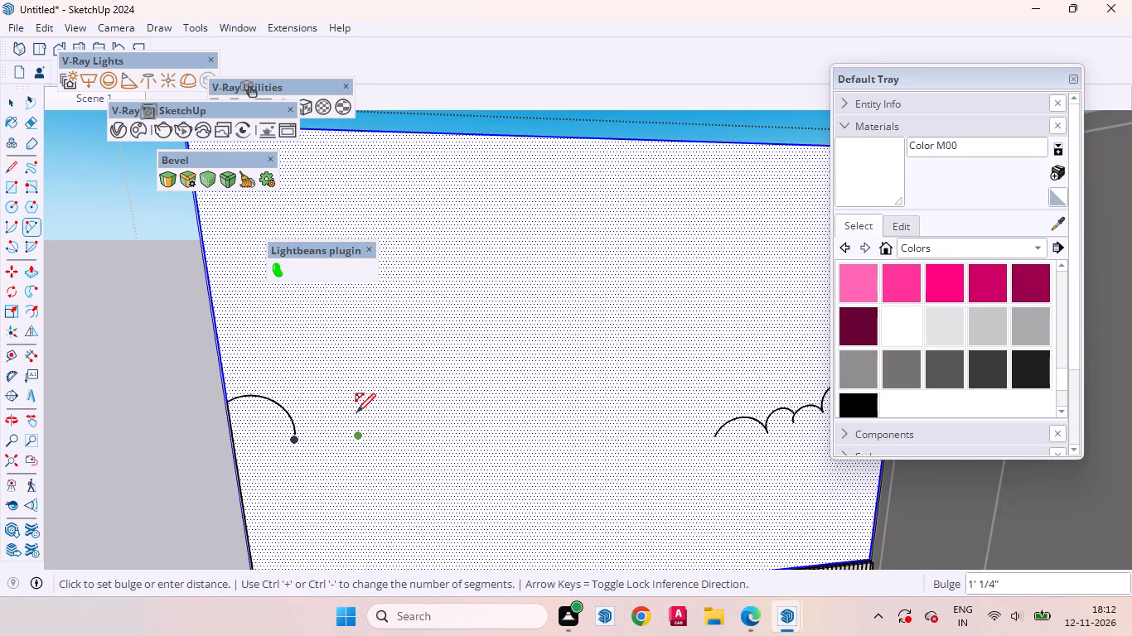
{"action": "scroll", "coordinate": [334, 415], "scroll_direction": "up", "scroll_amount": 7}
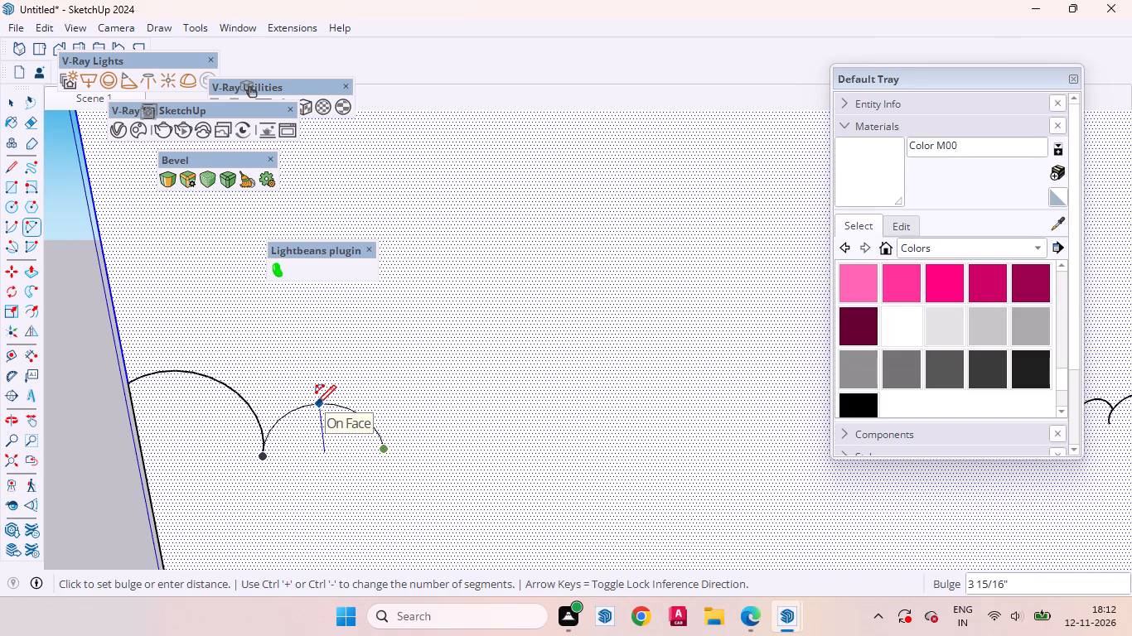
{"action": "left_click", "coordinate": [317, 404]}
Add a third arc to the second run, sloping down toward the wall's middle and bulging upward about 3 1/16".
{"action": "scroll", "coordinate": [324, 491], "scroll_direction": "down", "scroll_amount": 13}
{"action": "scroll", "coordinate": [305, 470], "scroll_direction": "up", "scroll_amount": 3}
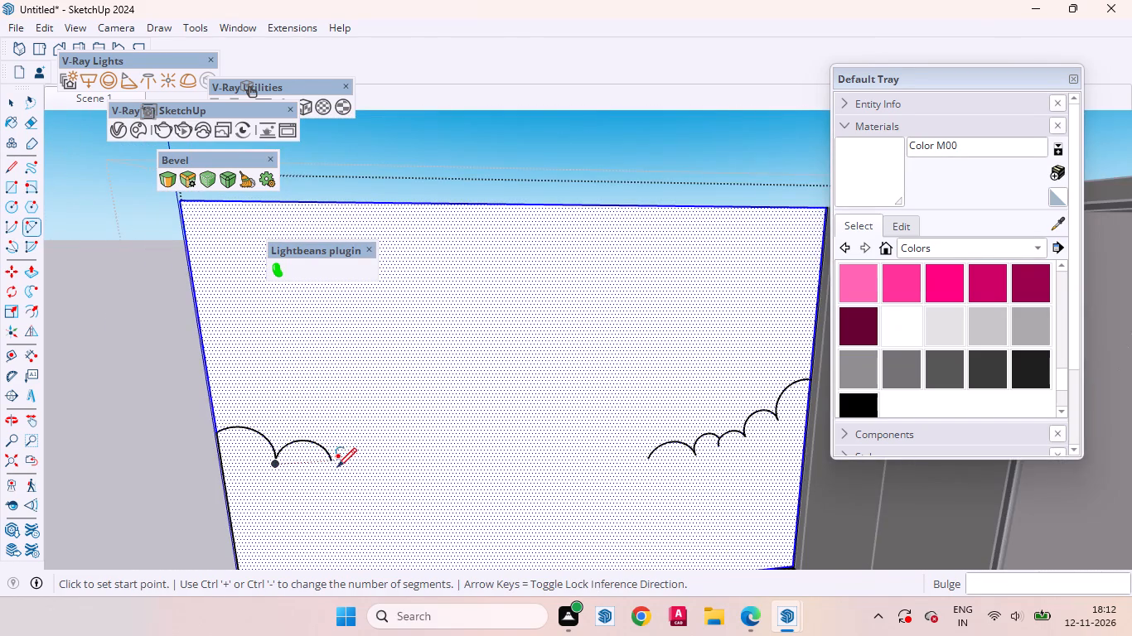
{"action": "left_click", "coordinate": [330, 464]}
{"action": "left_click", "coordinate": [385, 494]}
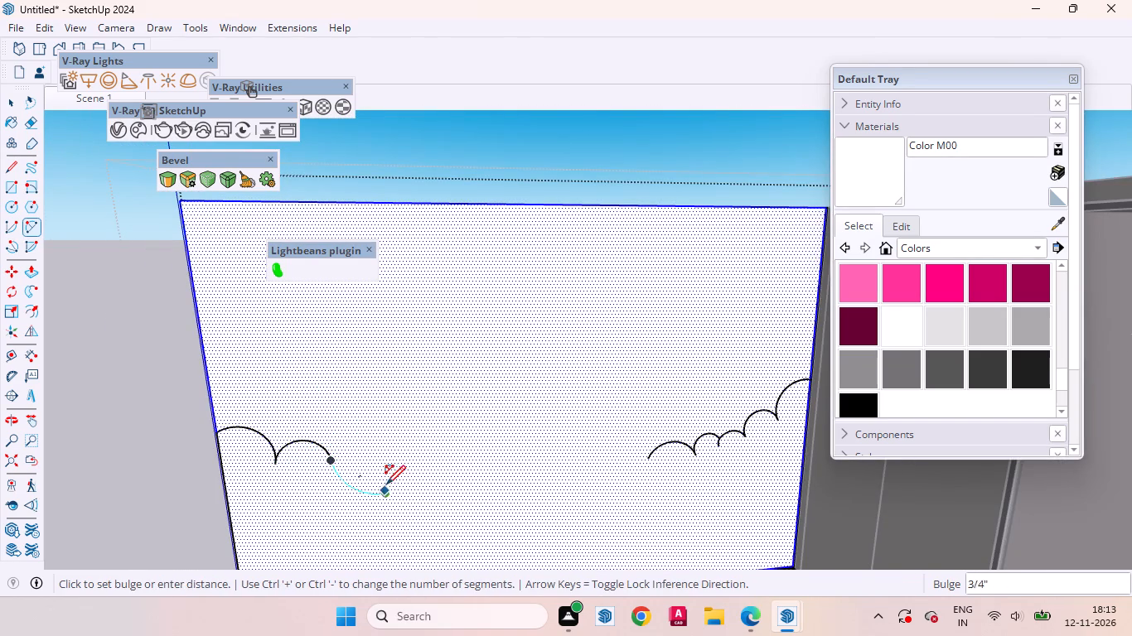
{"action": "left_click", "coordinate": [389, 473]}
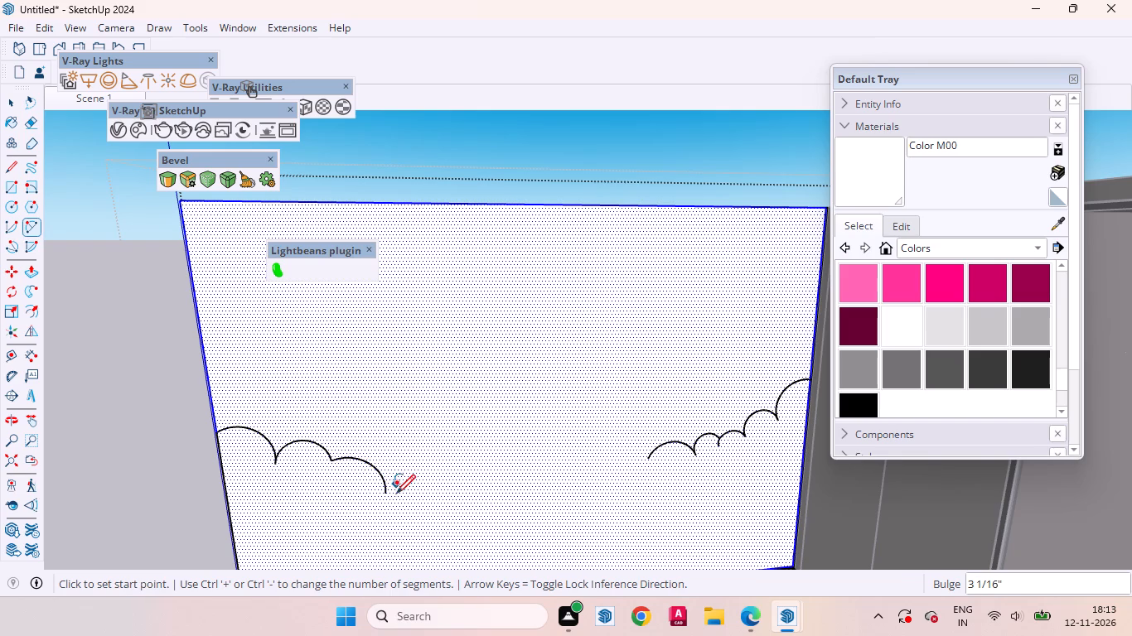
Extend the second run with an upward arc spanning about 9 5/16" and a tangent downward arc spanning about 10 5/16".
{"action": "left_click", "coordinate": [389, 494]}
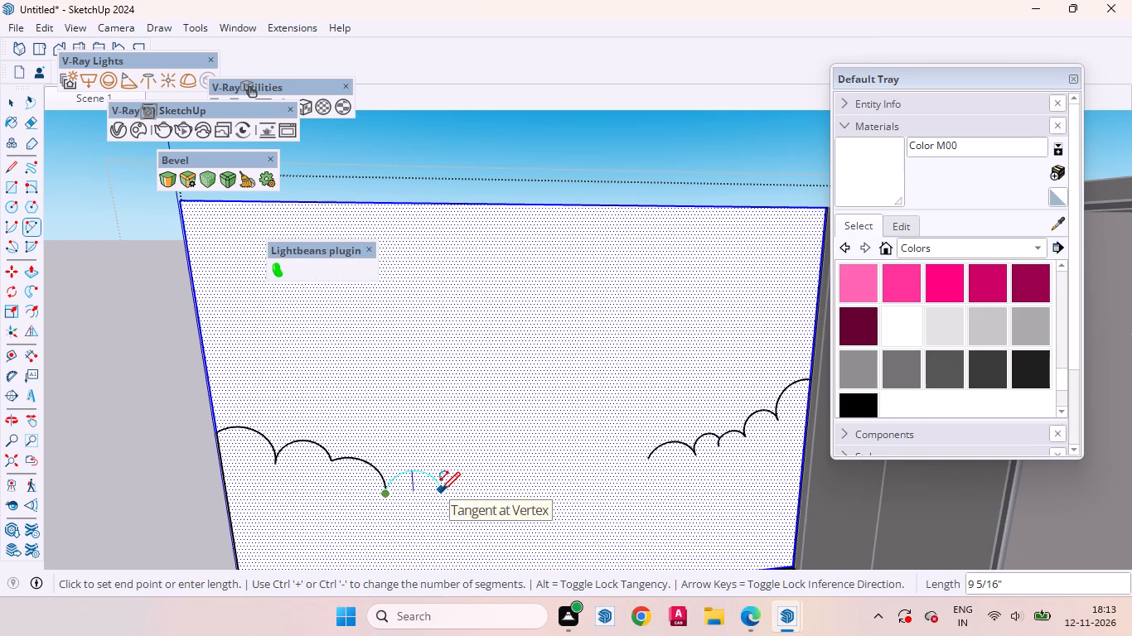
{"action": "left_click", "coordinate": [441, 491]}
{"action": "left_click", "coordinate": [441, 491]}
{"action": "left_click", "coordinate": [441, 491]}
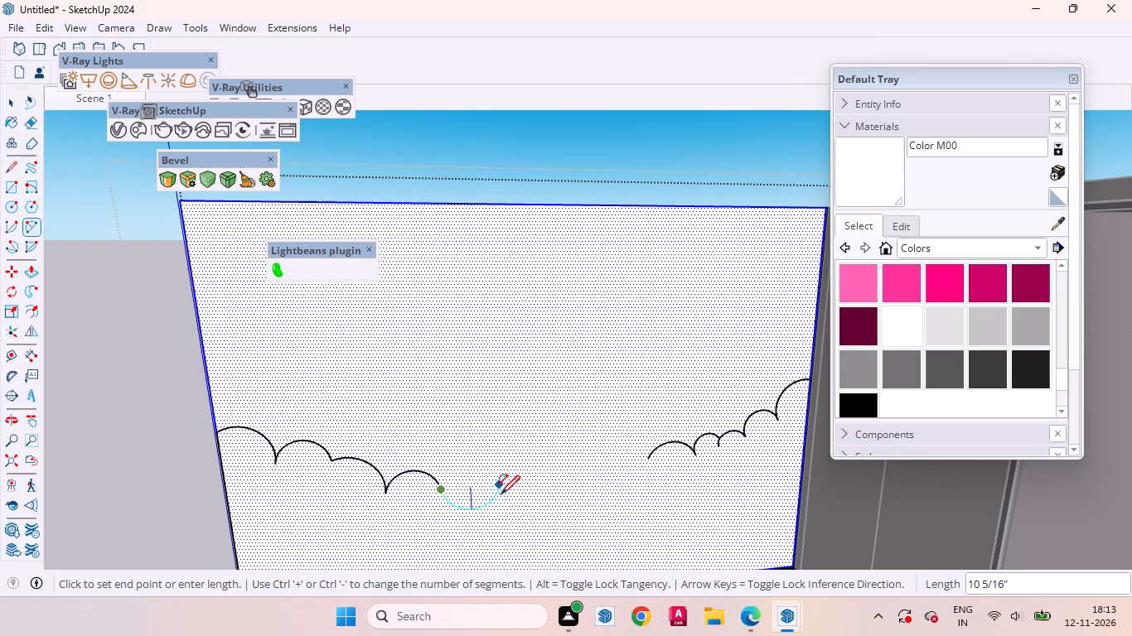
{"action": "left_click", "coordinate": [501, 494]}
{"action": "left_click", "coordinate": [501, 494]}
Continue from the downward arc's free end with an upward arc spanning about 9 5/8" and bulging about 4 15/16".
{"action": "scroll", "coordinate": [467, 482], "scroll_direction": "down", "scroll_amount": 3}
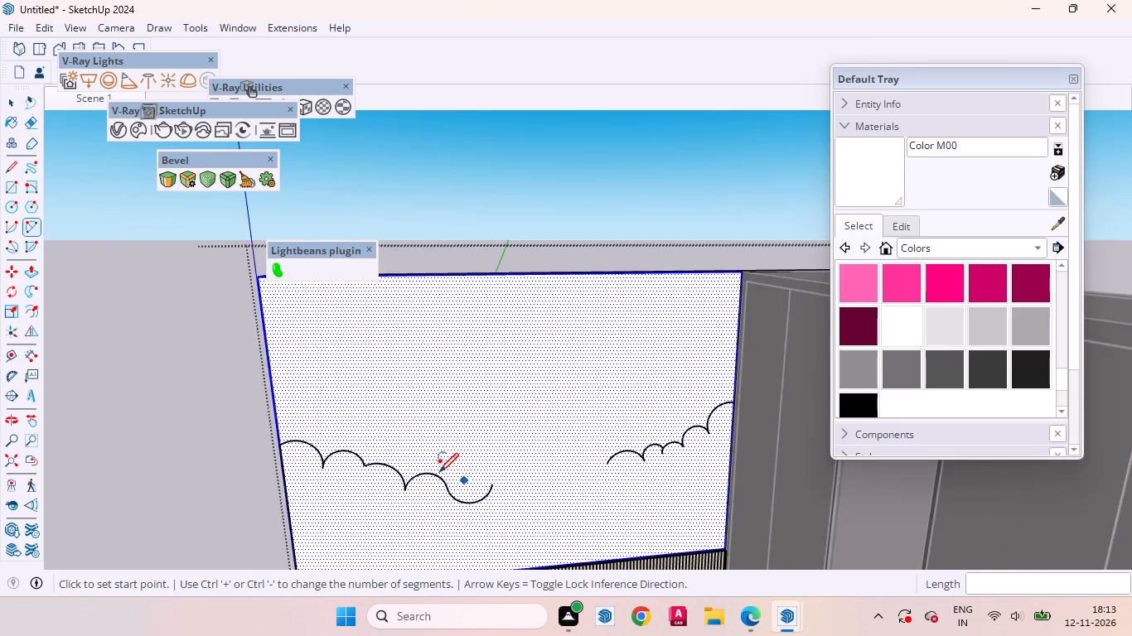
{"action": "scroll", "coordinate": [439, 472], "scroll_direction": "down", "scroll_amount": 4}
{"action": "scroll", "coordinate": [484, 494], "scroll_direction": "up", "scroll_amount": 3}
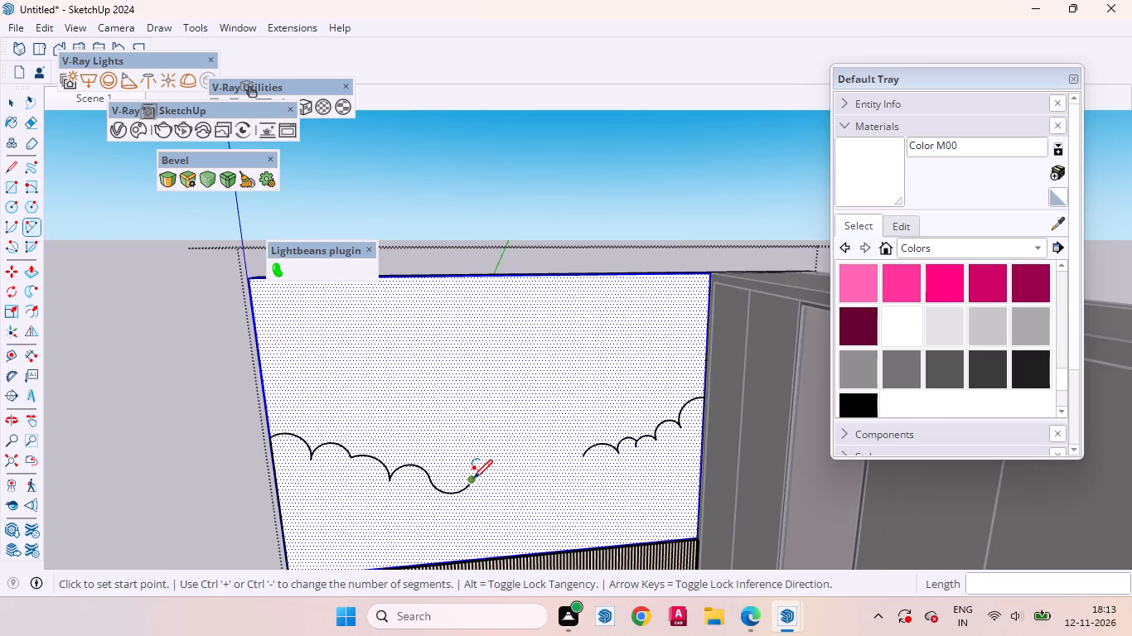
{"action": "left_click", "coordinate": [473, 478]}
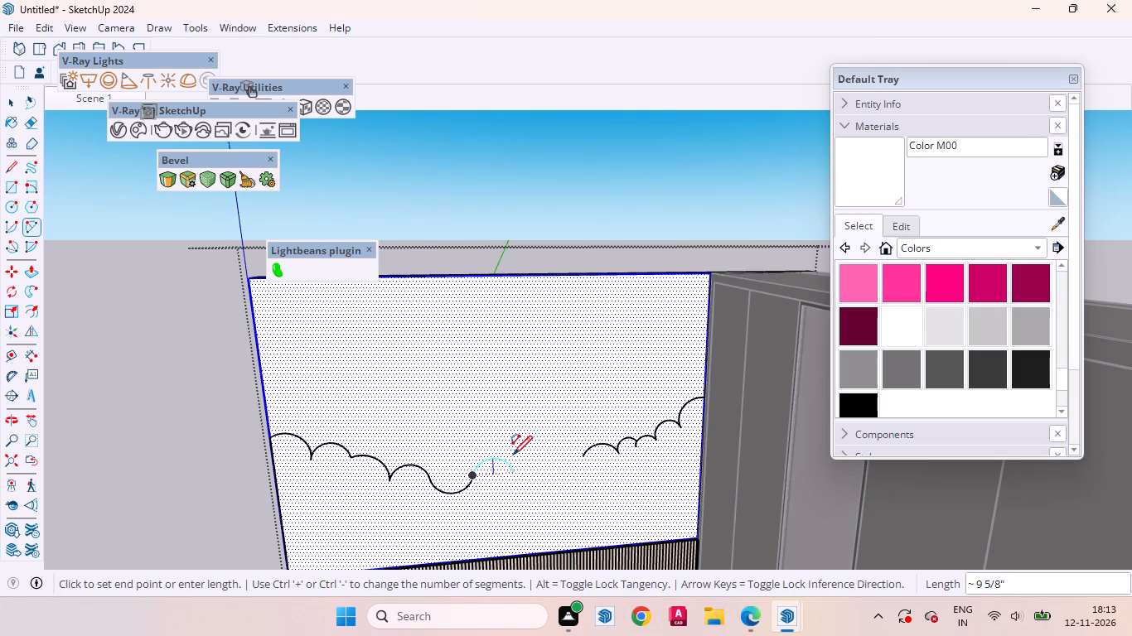
{"action": "left_click", "coordinate": [513, 455]}
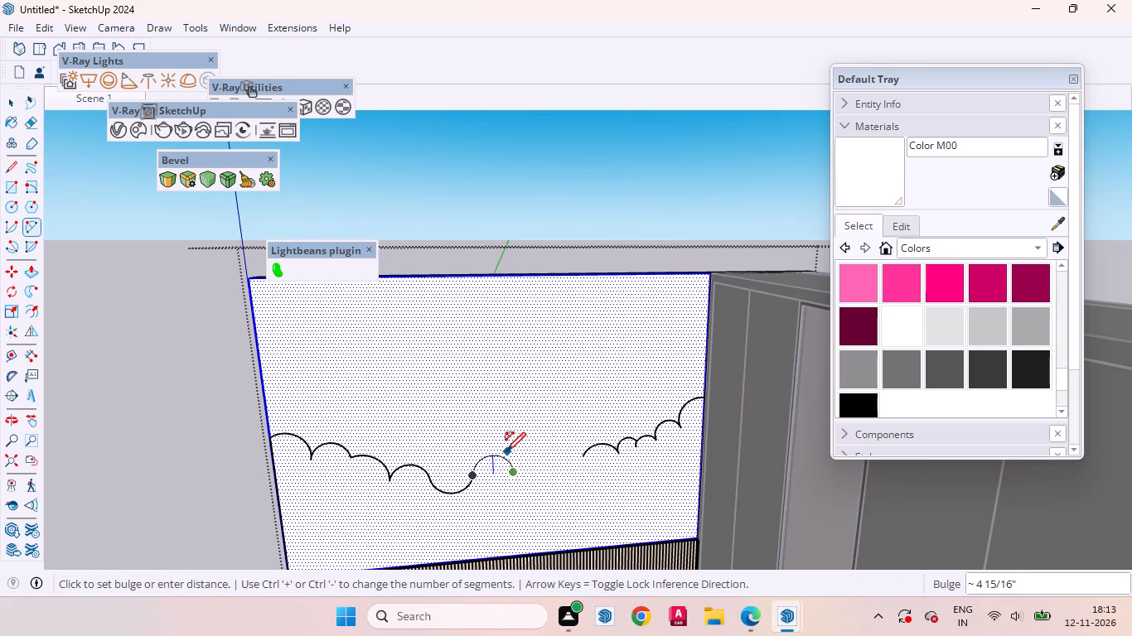
{"action": "double_click", "coordinate": [506, 451]}
Continue the run toward the other run with two small upward arcs bulging about 2 3/4" and 2 13/16".
{"action": "left_click", "coordinate": [517, 472]}
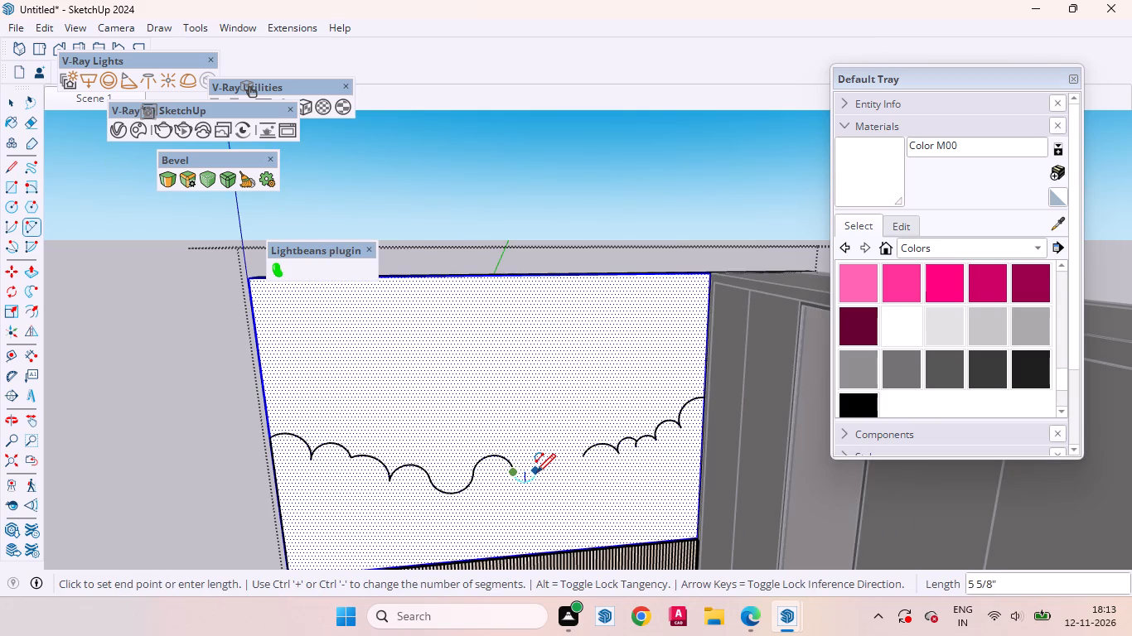
{"action": "left_click", "coordinate": [541, 473]}
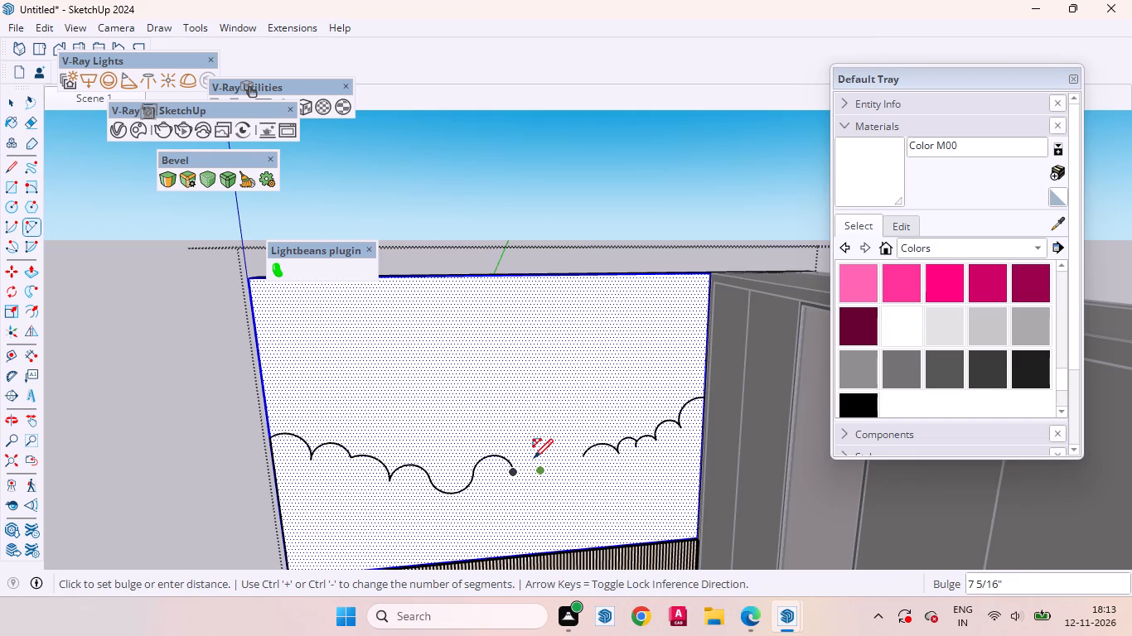
{"action": "scroll", "coordinate": [530, 458], "scroll_direction": "up", "scroll_amount": 5}
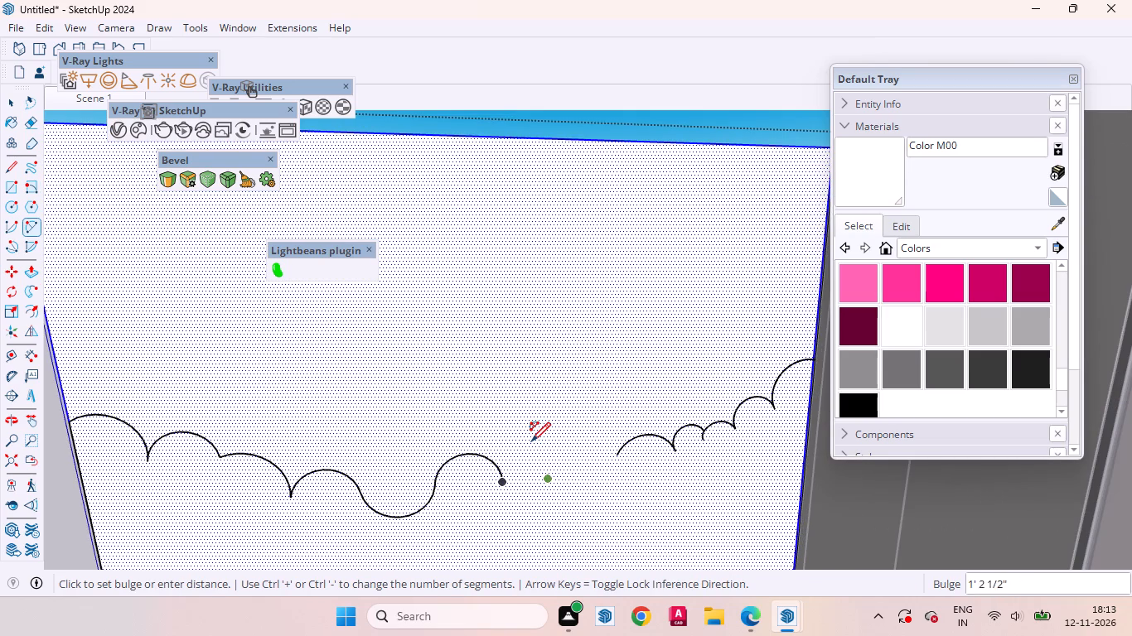
{"action": "scroll", "coordinate": [525, 434], "scroll_direction": "up", "scroll_amount": 7}
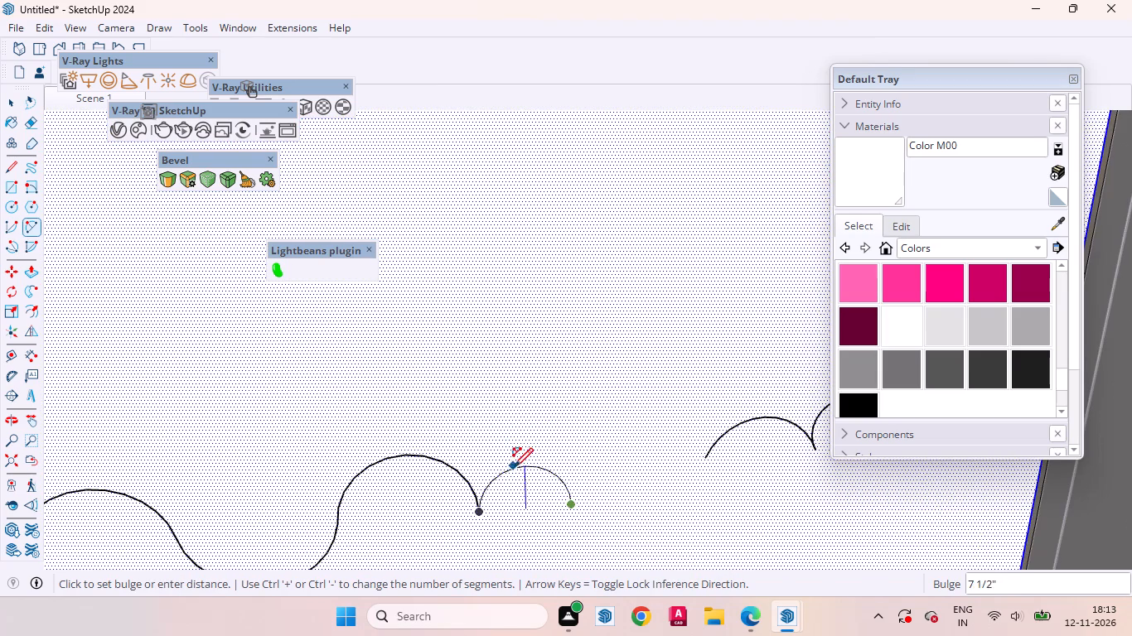
{"action": "left_click", "coordinate": [556, 473]}
{"action": "left_click", "coordinate": [573, 503]}
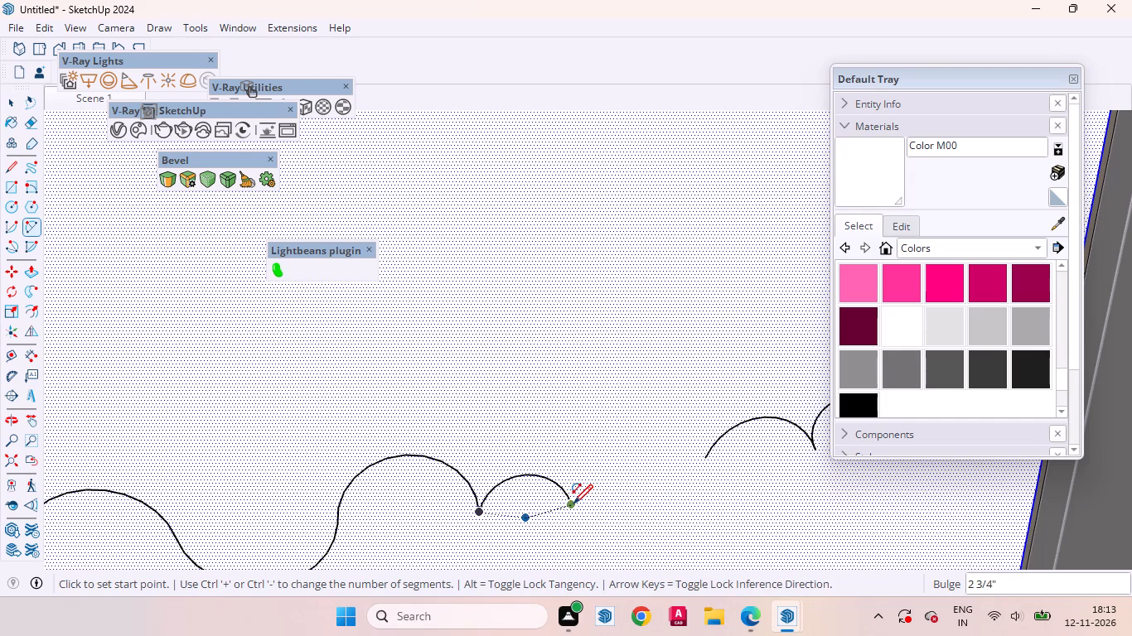
{"action": "left_click", "coordinate": [641, 494]}
{"action": "left_click", "coordinate": [620, 470]}
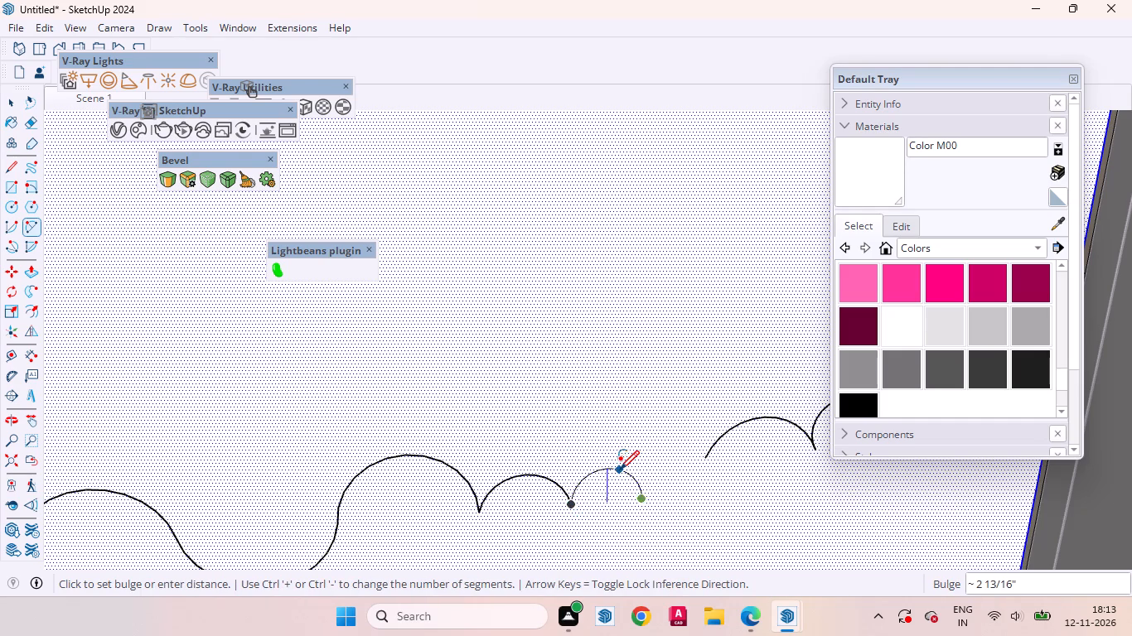
Join the two runs with a tangent arc spanning about 5 7/8" to the other run's free end.
{"action": "left_click", "coordinate": [644, 495]}
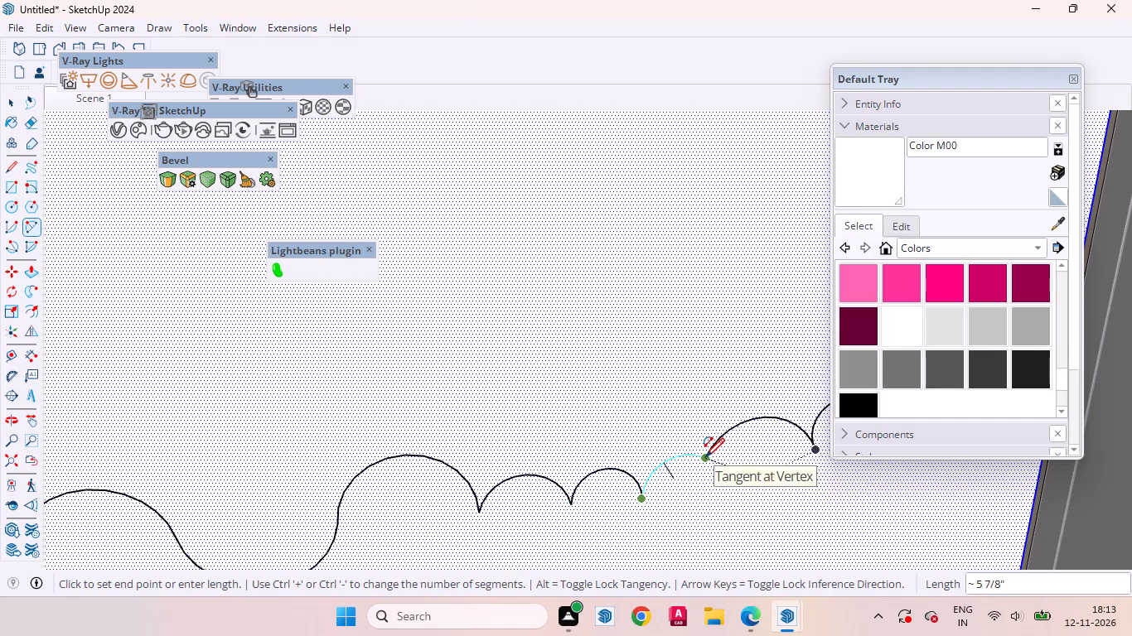
{"action": "double_click", "coordinate": [705, 457]}
{"action": "scroll", "coordinate": [639, 417], "scroll_direction": "down", "scroll_amount": 8}
{"action": "scroll", "coordinate": [659, 383], "scroll_direction": "up", "scroll_amount": 1}
{"action": "scroll", "coordinate": [662, 382], "scroll_direction": "down", "scroll_amount": 8}
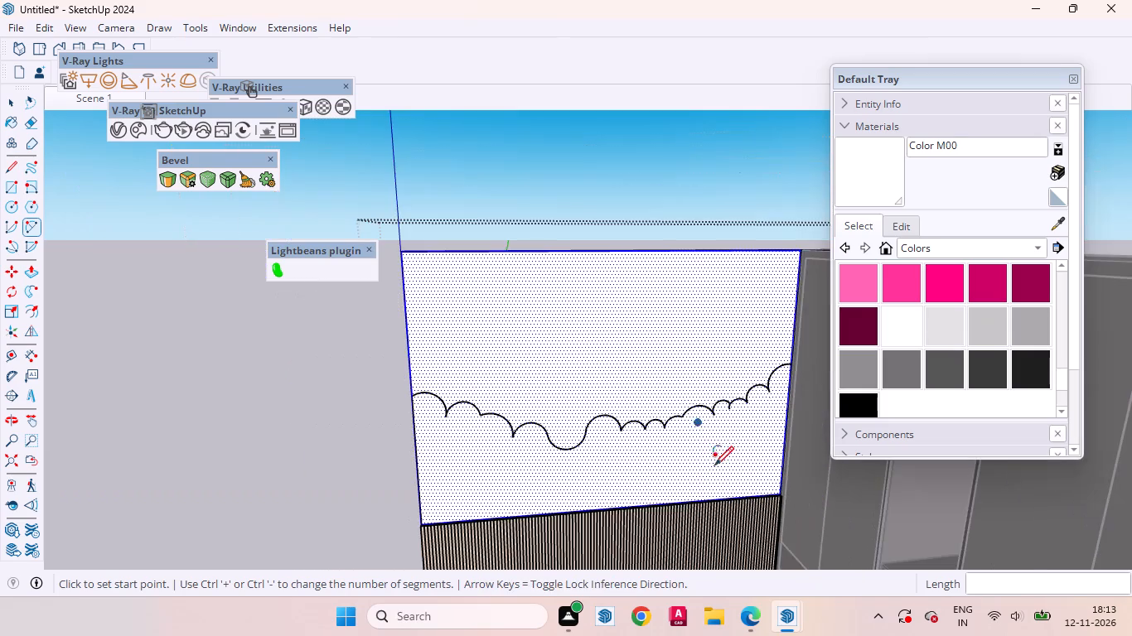
Add a short arc hanging down from the joint where the two runs meet.
{"action": "scroll", "coordinate": [692, 433], "scroll_direction": "up", "scroll_amount": 11}
{"action": "left_click", "coordinate": [672, 395]}
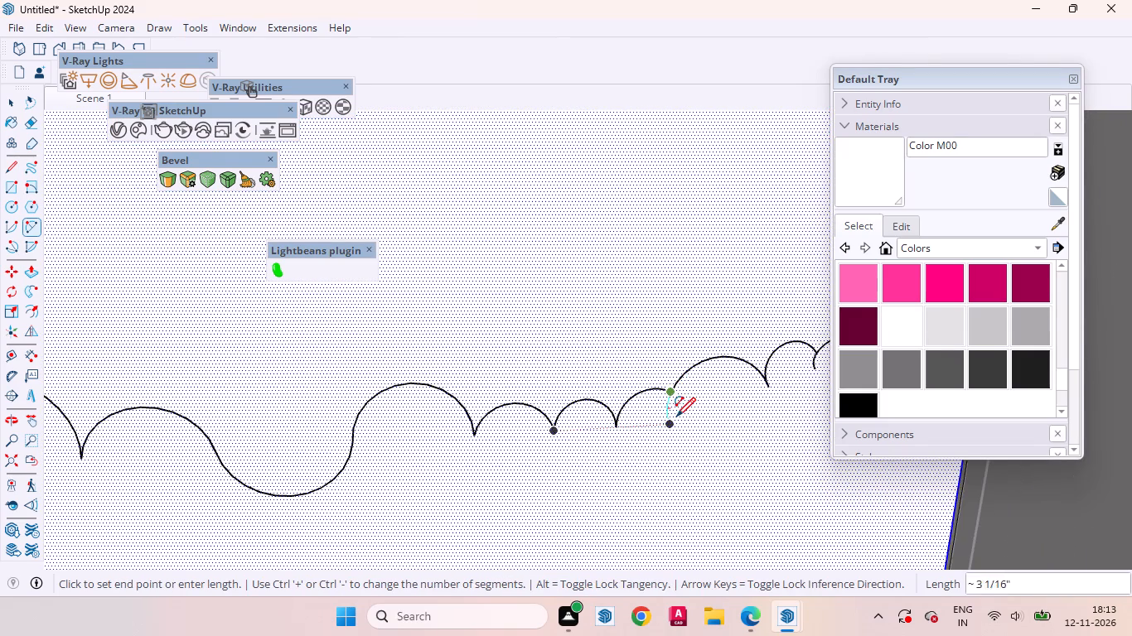
{"action": "scroll", "coordinate": [676, 417], "scroll_direction": "up", "scroll_amount": 4}
{"action": "double_click", "coordinate": [673, 410]}
{"action": "key", "text": "space"}
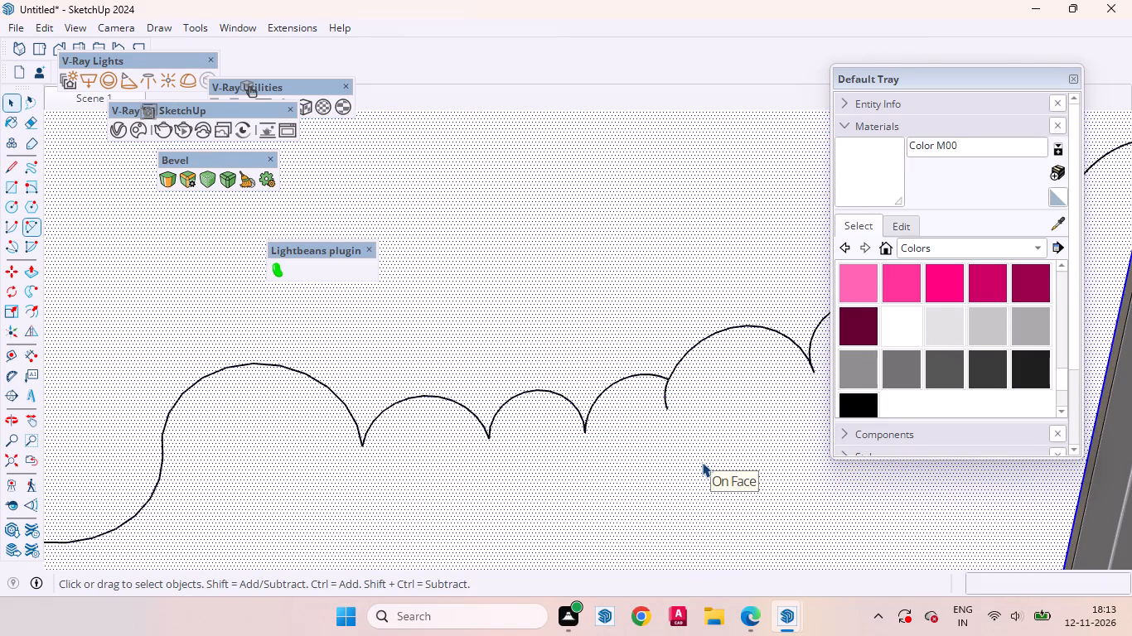
Select the wall face below the scalloped outline and check whether the outline divides it.
{"action": "left_click", "coordinate": [702, 462]}
{"action": "scroll", "coordinate": [625, 455], "scroll_direction": "down", "scroll_amount": 4}
{"action": "scroll", "coordinate": [700, 402], "scroll_direction": "up", "scroll_amount": 1}
{"action": "scroll", "coordinate": [700, 402], "scroll_direction": "down", "scroll_amount": 1}
{"action": "scroll", "coordinate": [700, 402], "scroll_direction": "up", "scroll_amount": 1}
{"action": "scroll", "coordinate": [700, 402], "scroll_direction": "down", "scroll_amount": 16}
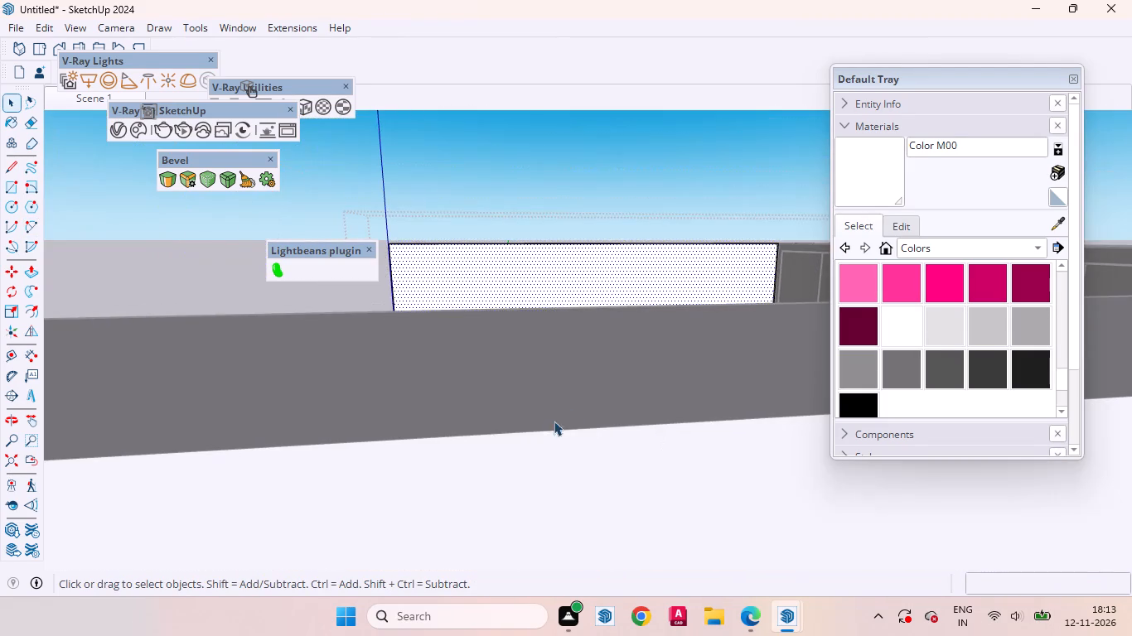
{"action": "middle_click_drag", "start_coordinate": [526, 353], "coordinate": [720, 494]}
{"action": "scroll", "coordinate": [654, 506], "scroll_direction": "down", "scroll_amount": 16}
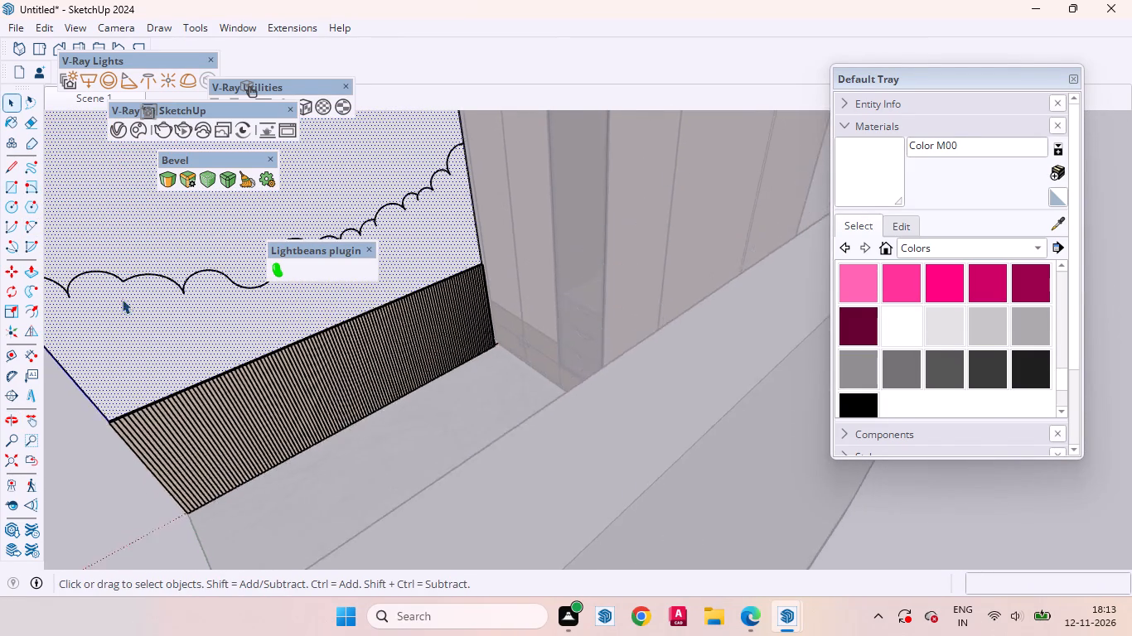
{"action": "scroll", "coordinate": [122, 299], "scroll_direction": "down", "scroll_amount": 8}
{"action": "scroll", "coordinate": [72, 291], "scroll_direction": "up", "scroll_amount": 4}
{"action": "scroll", "coordinate": [382, 470], "scroll_direction": "down", "scroll_amount": 10}
{"action": "scroll", "coordinate": [401, 316], "scroll_direction": "up", "scroll_amount": 2}
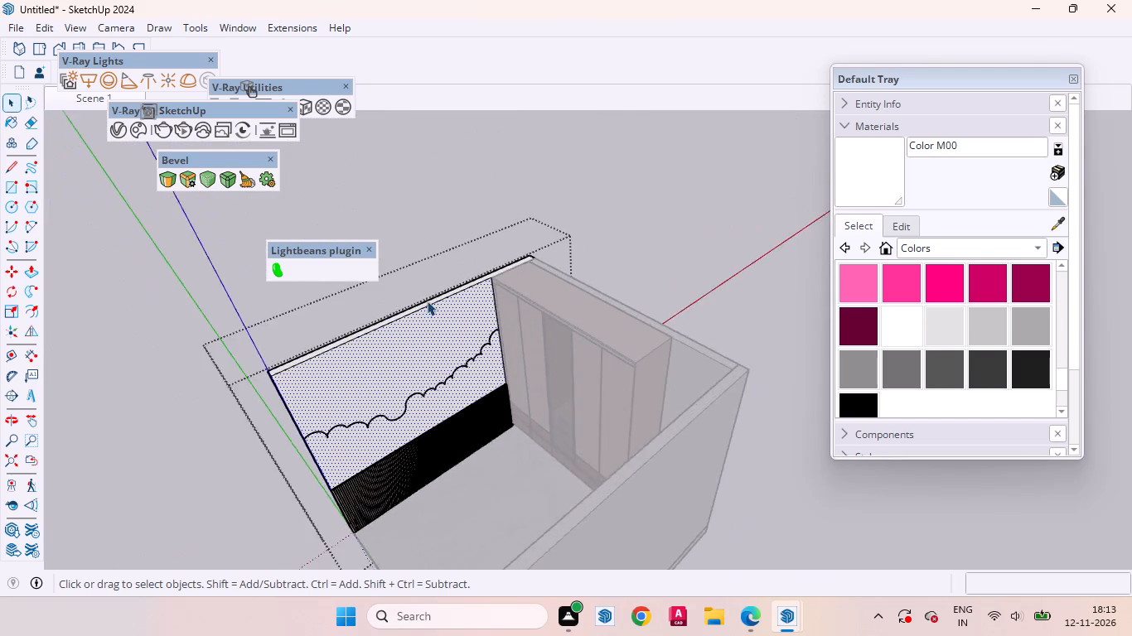
Examine the outline's end at the wall edge beside the wardrobe and the neighbouring arc joints for gaps.
{"action": "scroll", "coordinate": [427, 301], "scroll_direction": "up", "scroll_amount": 20}
{"action": "scroll", "coordinate": [427, 301], "scroll_direction": "up", "scroll_amount": 14}
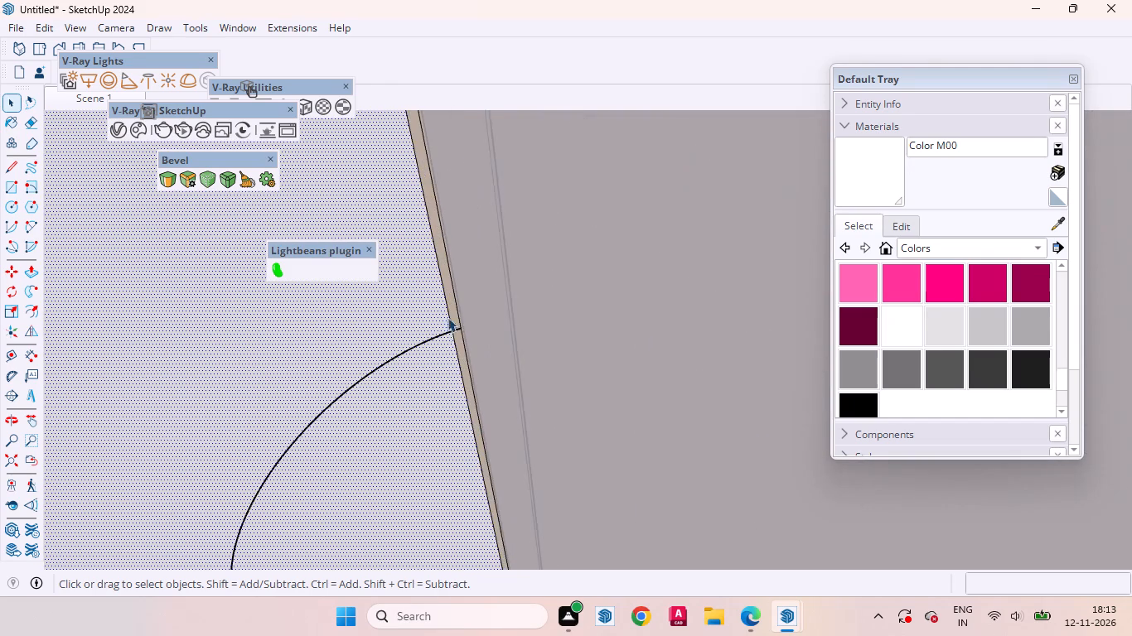
{"action": "scroll", "coordinate": [447, 317], "scroll_direction": "up", "scroll_amount": 19}
{"action": "middle_click_drag", "start_coordinate": [466, 383], "coordinate": [552, 330]}
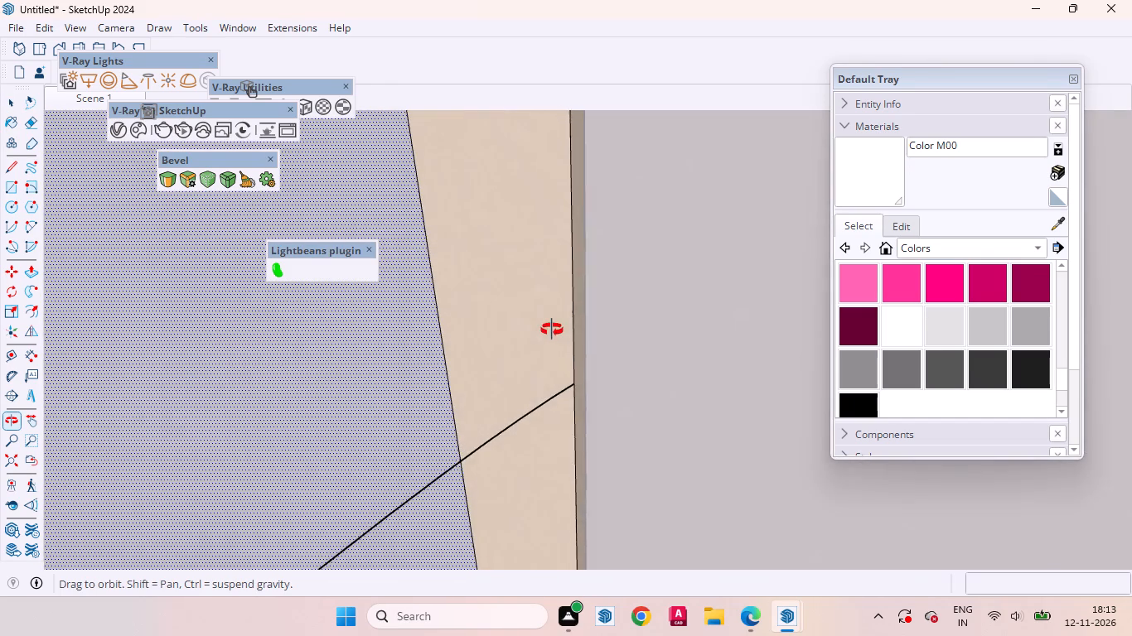
{"action": "middle_click_drag", "start_coordinate": [552, 330], "coordinate": [392, 341]}
{"action": "scroll", "coordinate": [586, 343], "scroll_direction": "down", "scroll_amount": 15}
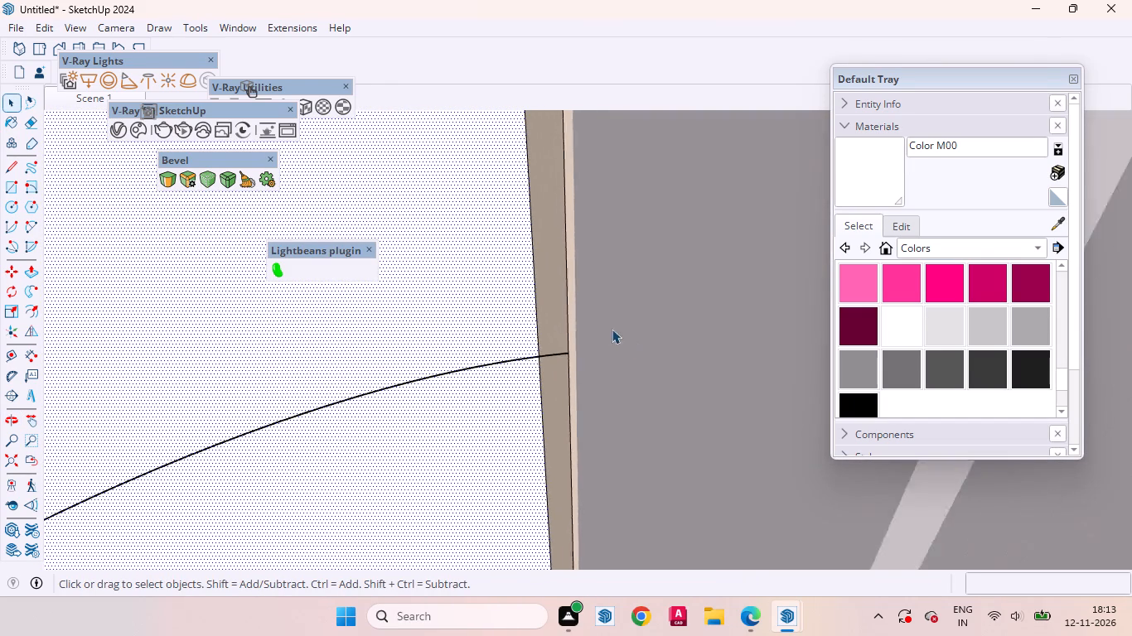
{"action": "scroll", "coordinate": [612, 329], "scroll_direction": "down", "scroll_amount": 11}
{"action": "middle_click_drag", "start_coordinate": [503, 386], "coordinate": [753, 381]}
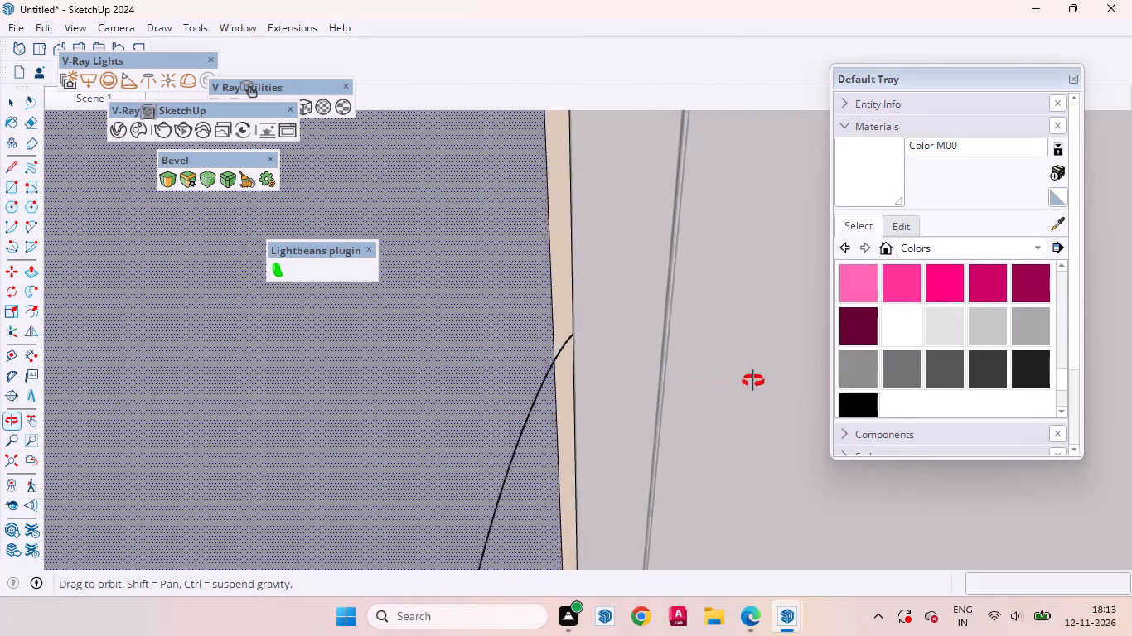
{"action": "middle_click_drag", "start_coordinate": [753, 381], "coordinate": [482, 363]}
{"action": "scroll", "coordinate": [515, 361], "scroll_direction": "down", "scroll_amount": 7}
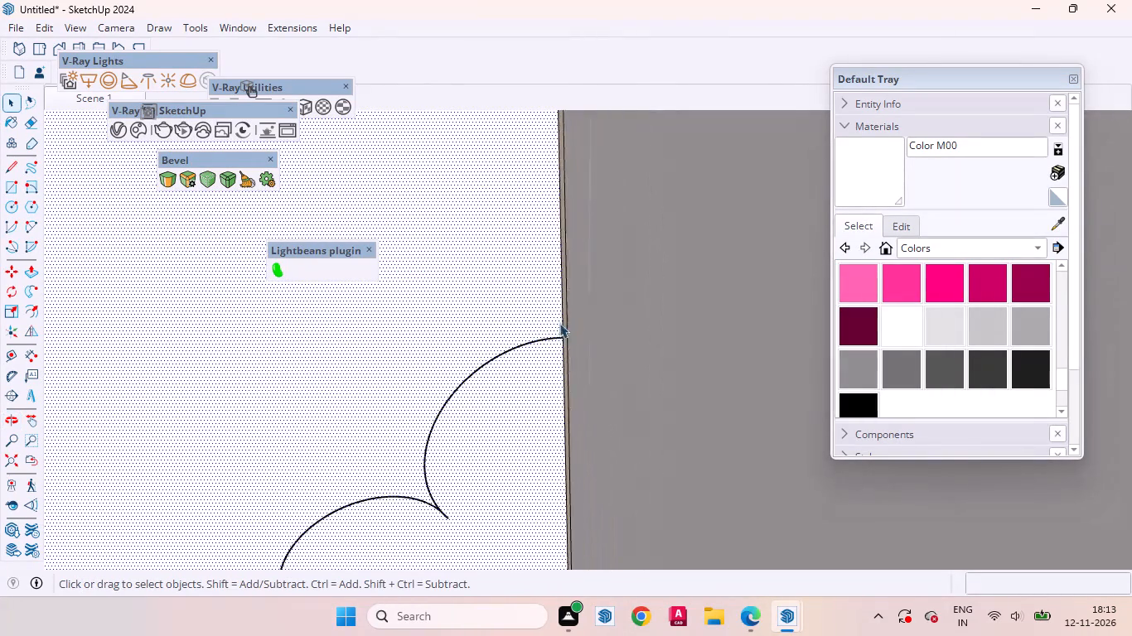
{"action": "scroll", "coordinate": [559, 323], "scroll_direction": "down", "scroll_amount": 20}
{"action": "scroll", "coordinate": [559, 323], "scroll_direction": "down", "scroll_amount": 4}
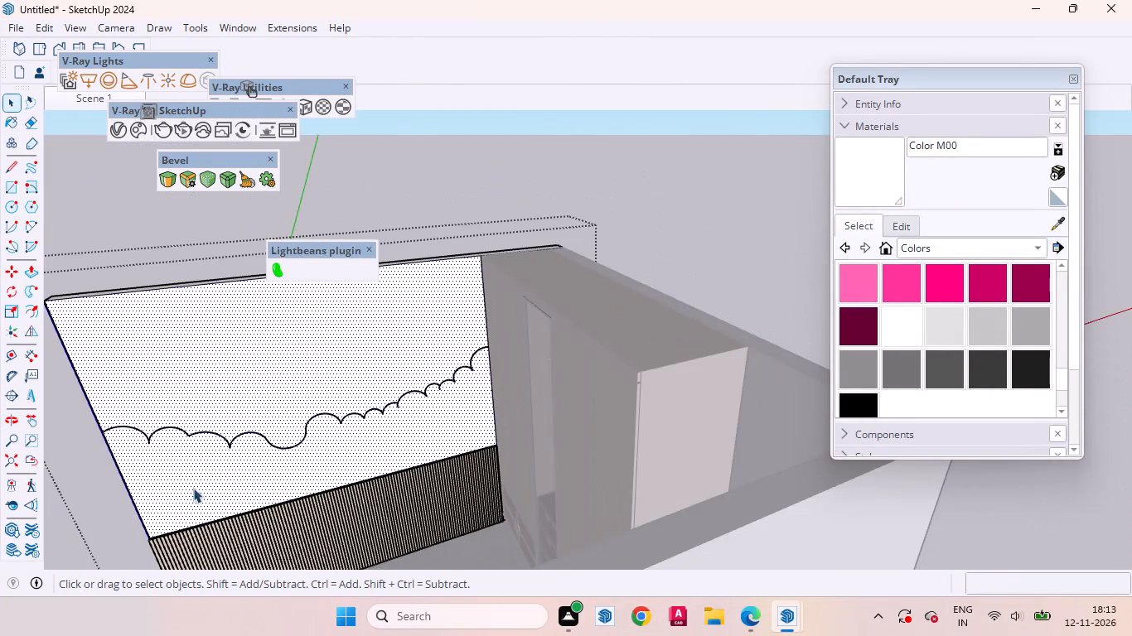
{"action": "scroll", "coordinate": [74, 445], "scroll_direction": "up", "scroll_amount": 9}
{"action": "scroll", "coordinate": [407, 435], "scroll_direction": "up", "scroll_amount": 9}
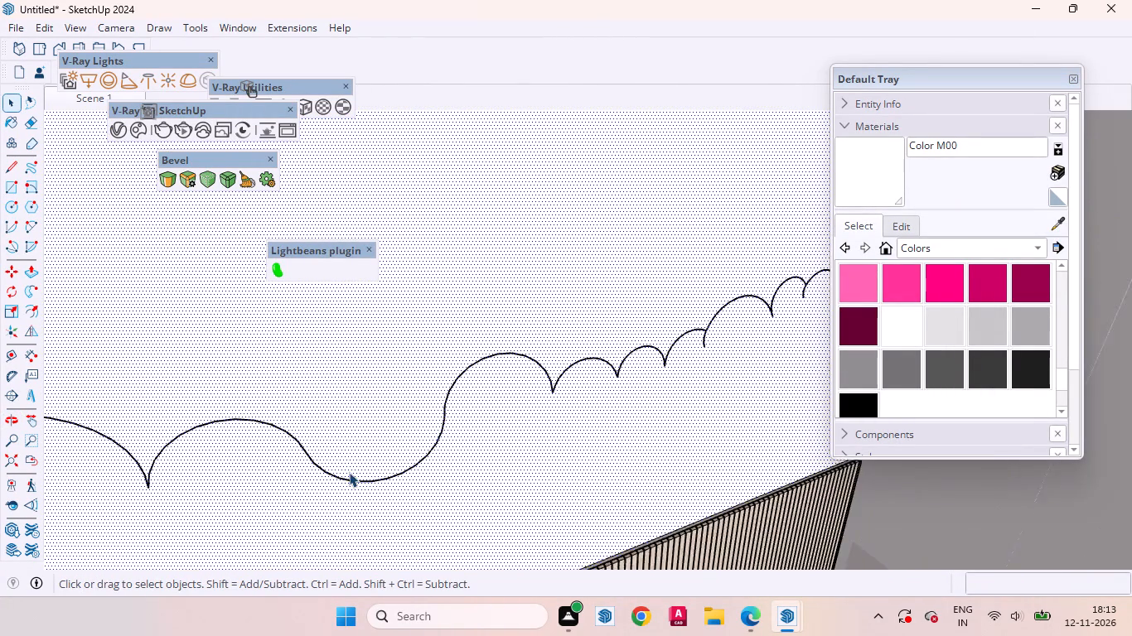
{"action": "scroll", "coordinate": [349, 472], "scroll_direction": "up", "scroll_amount": 2}
{"action": "middle_click_drag", "start_coordinate": [349, 475], "coordinate": [708, 429]}
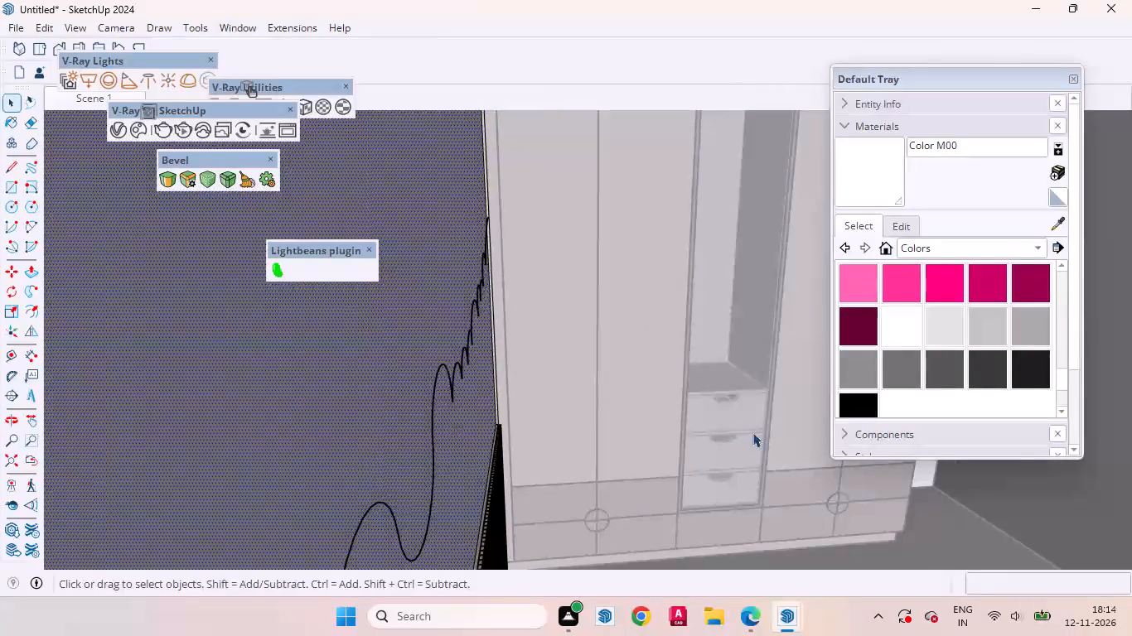
{"action": "scroll", "coordinate": [399, 329], "scroll_direction": "up", "scroll_amount": 15}
{"action": "scroll", "coordinate": [377, 470], "scroll_direction": "down", "scroll_amount": 4}
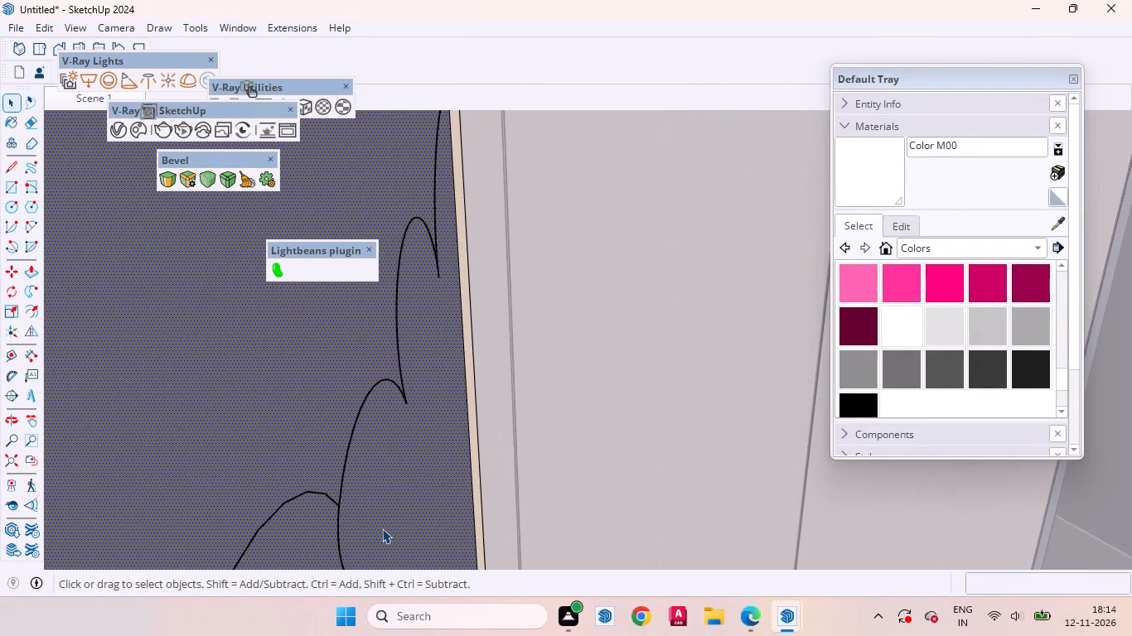
{"action": "scroll", "coordinate": [382, 528], "scroll_direction": "down", "scroll_amount": 1}
{"action": "scroll", "coordinate": [433, 330], "scroll_direction": "down", "scroll_amount": 5}
{"action": "scroll", "coordinate": [417, 322], "scroll_direction": "up", "scroll_amount": 4}
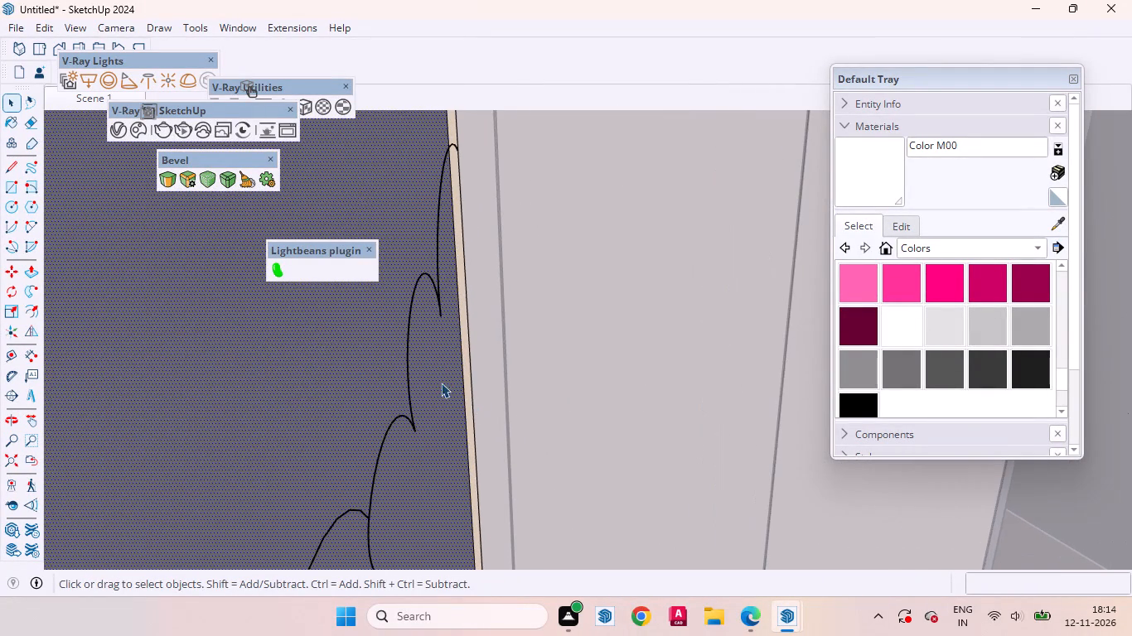
Erase the outline's last arc, which meets the wall edge beside the wardrobe.
{"action": "middle_click_drag", "start_coordinate": [441, 383], "coordinate": [290, 373]}
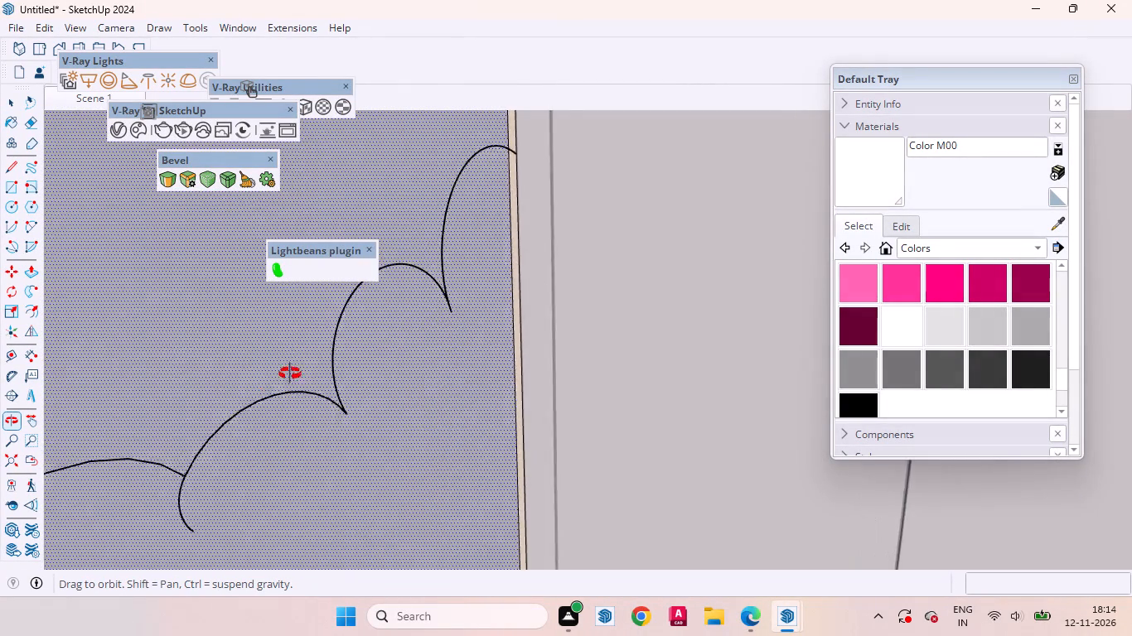
{"action": "middle_click_drag", "start_coordinate": [290, 373], "coordinate": [227, 385]}
{"action": "left_click", "coordinate": [454, 182]}
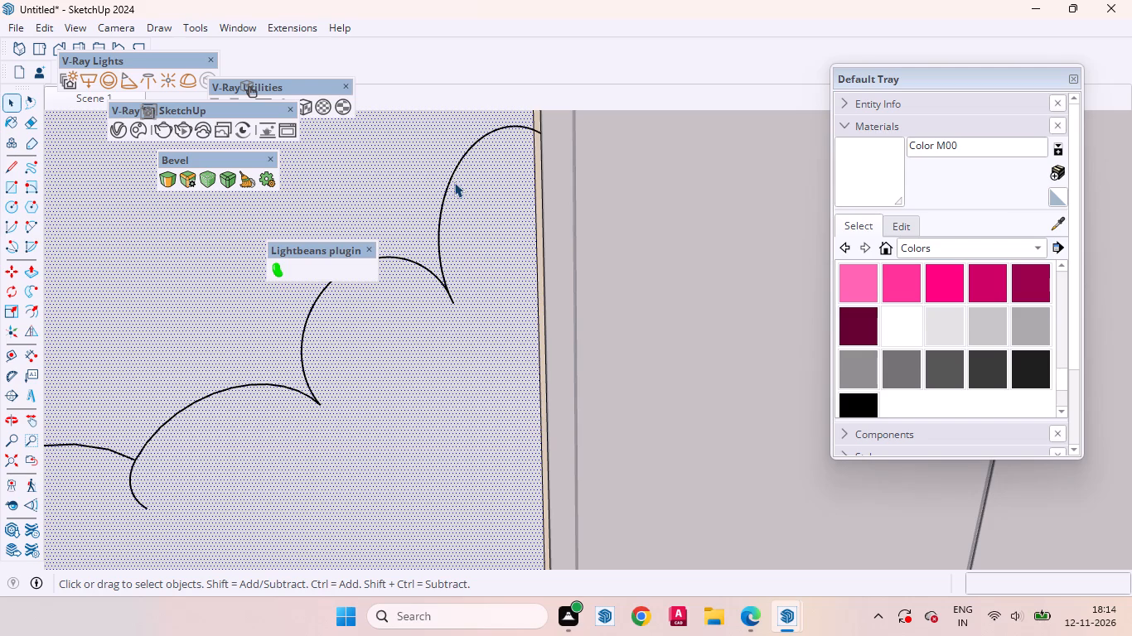
{"action": "left_click", "coordinate": [457, 169]}
{"action": "right_click", "coordinate": [457, 169]}
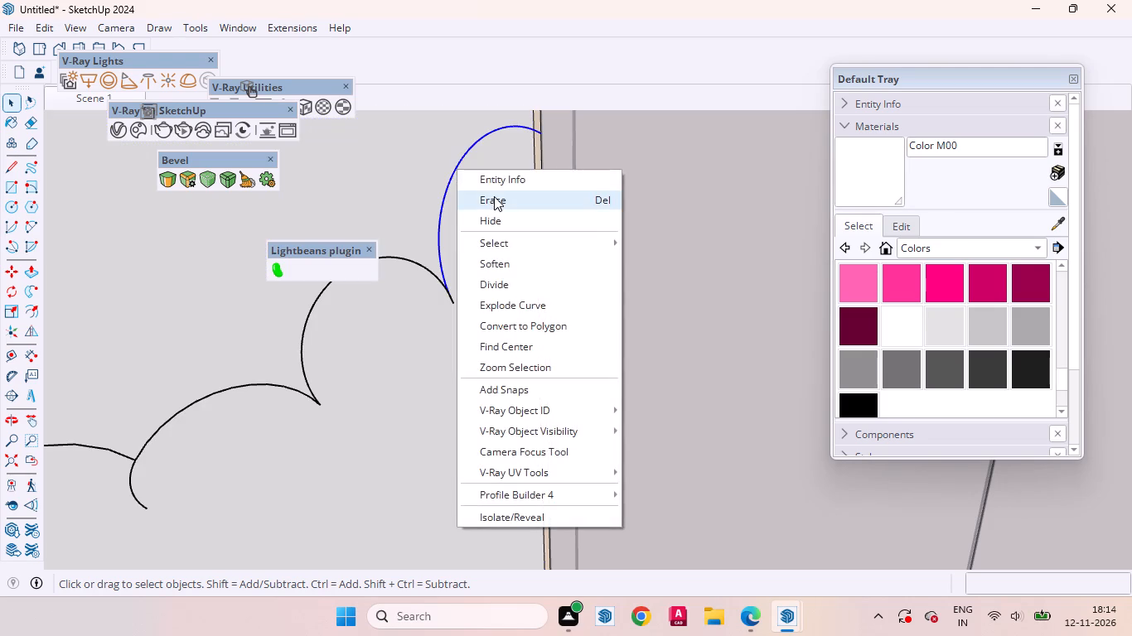
{"action": "left_click", "coordinate": [494, 196]}
{"action": "scroll", "coordinate": [472, 357], "scroll_direction": "down", "scroll_amount": 2}
{"action": "scroll", "coordinate": [472, 362], "scroll_direction": "up", "scroll_amount": 1}
{"action": "scroll", "coordinate": [472, 365], "scroll_direction": "down", "scroll_amount": 1}
{"action": "middle_click_drag", "start_coordinate": [474, 377], "coordinate": [396, 383]}
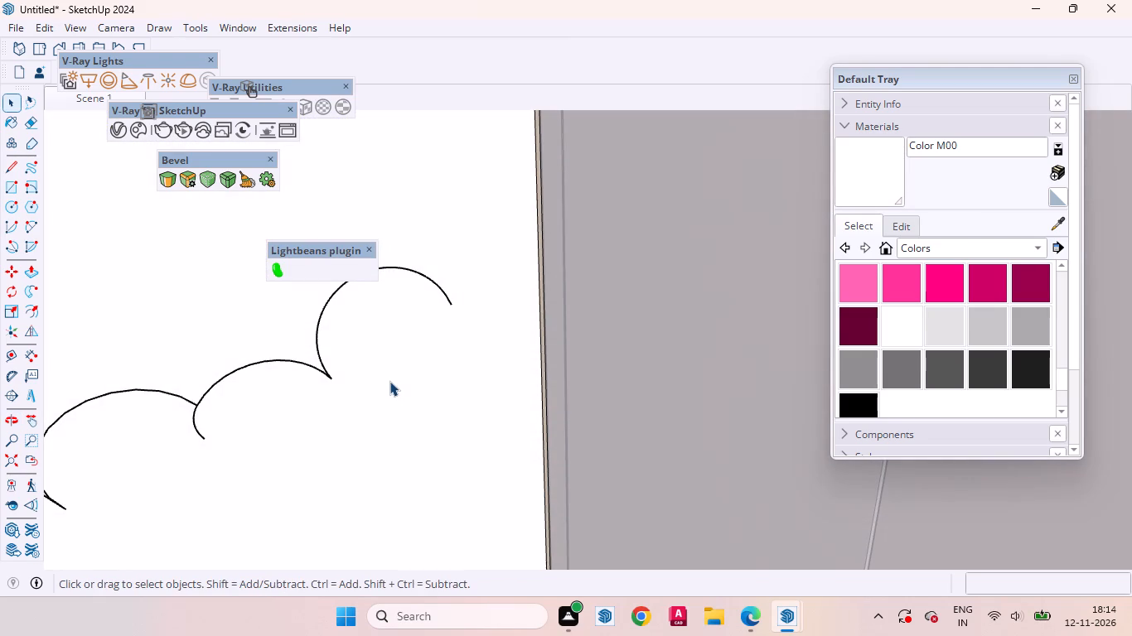
Redraw the last arc from the run's free end to the wall face's wardrobe-side edge, bulging upward about 2 5/16".
{"action": "left_click", "coordinate": [380, 384]}
{"action": "key", "text": "a"}
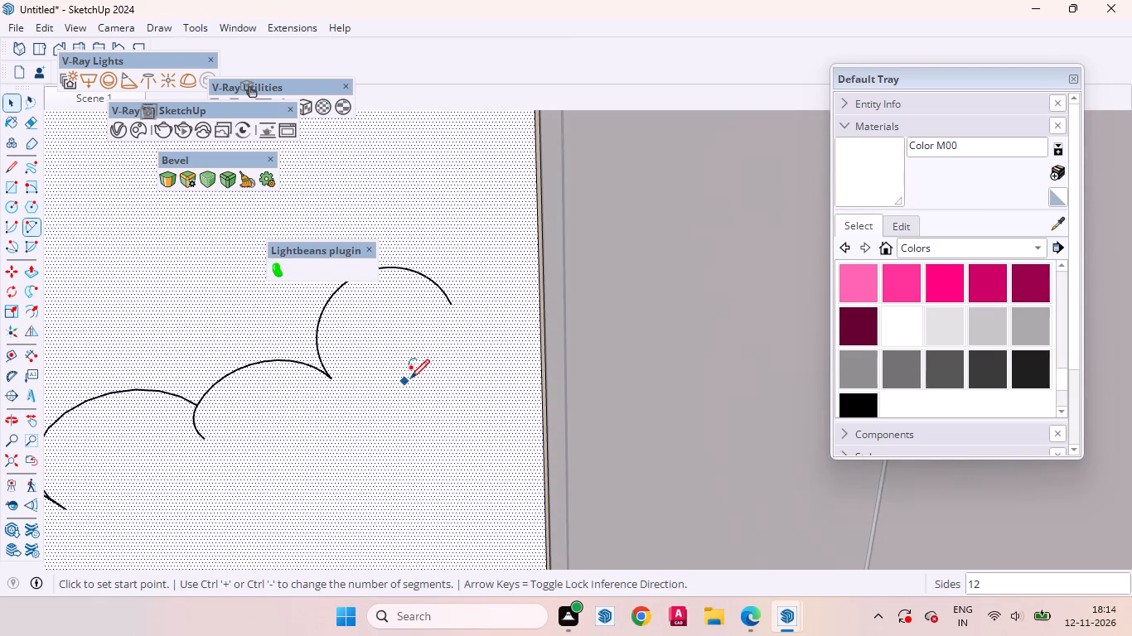
{"action": "left_click", "coordinate": [452, 305]}
{"action": "scroll", "coordinate": [510, 260], "scroll_direction": "up", "scroll_amount": 5}
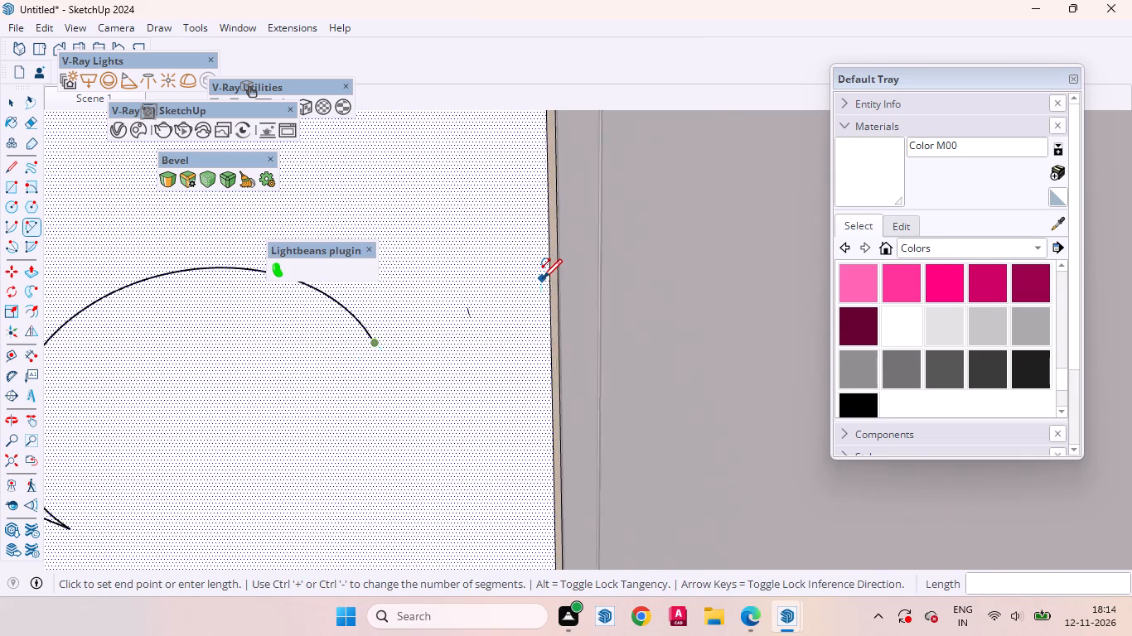
{"action": "scroll", "coordinate": [543, 278], "scroll_direction": "up", "scroll_amount": 5}
{"action": "left_click", "coordinate": [553, 279]}
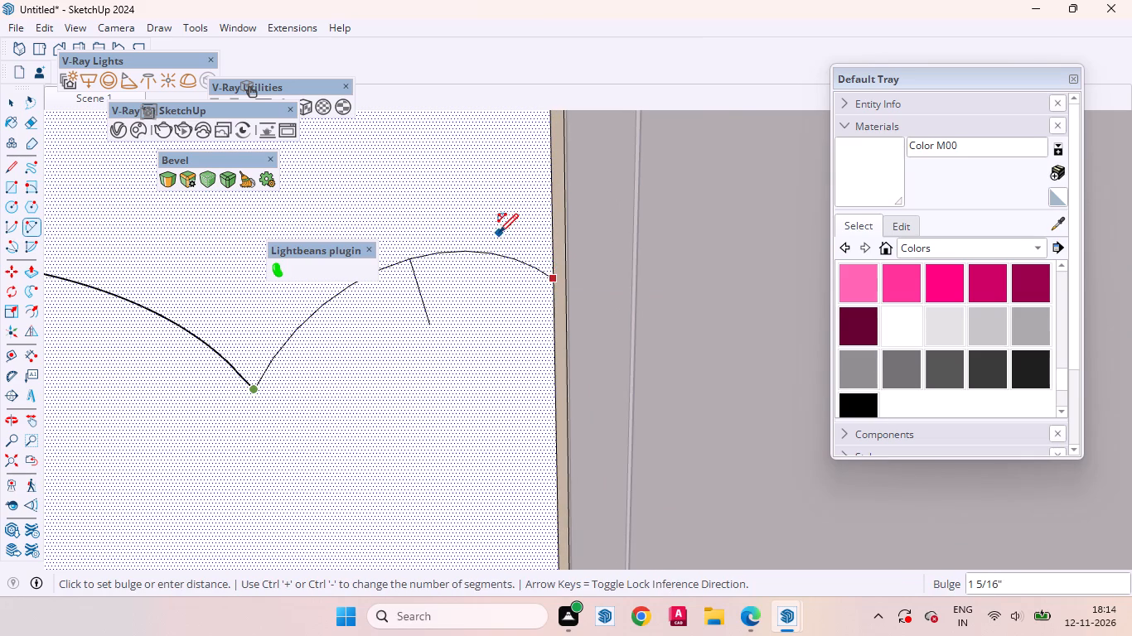
{"action": "scroll", "coordinate": [481, 228], "scroll_direction": "down", "scroll_amount": 6}
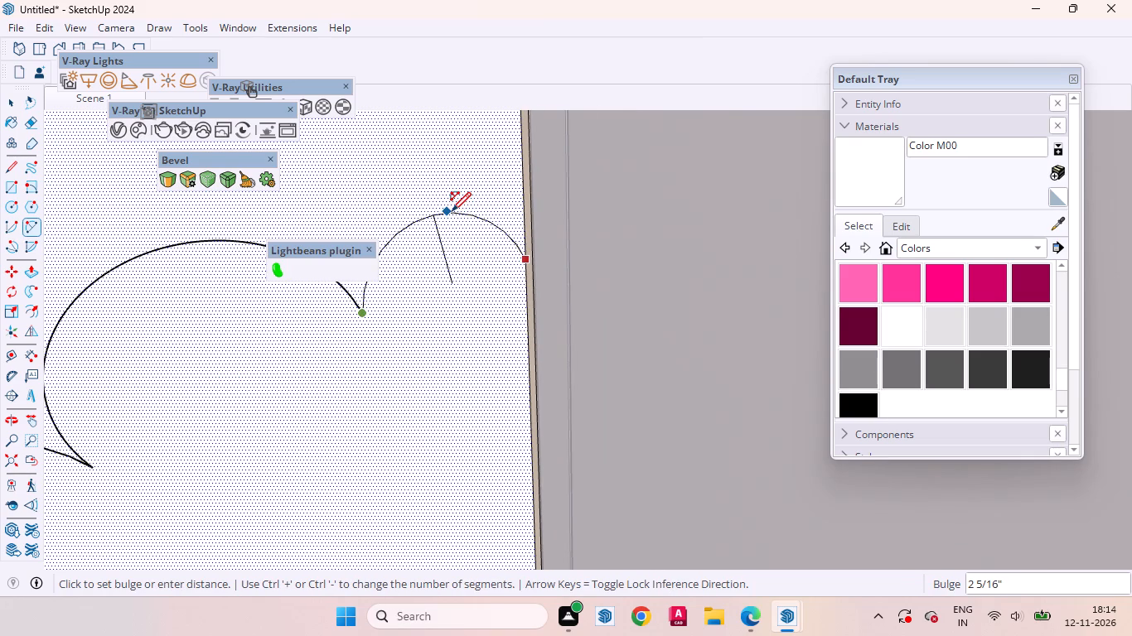
{"action": "left_click", "coordinate": [452, 211]}
{"action": "key", "text": "space"}
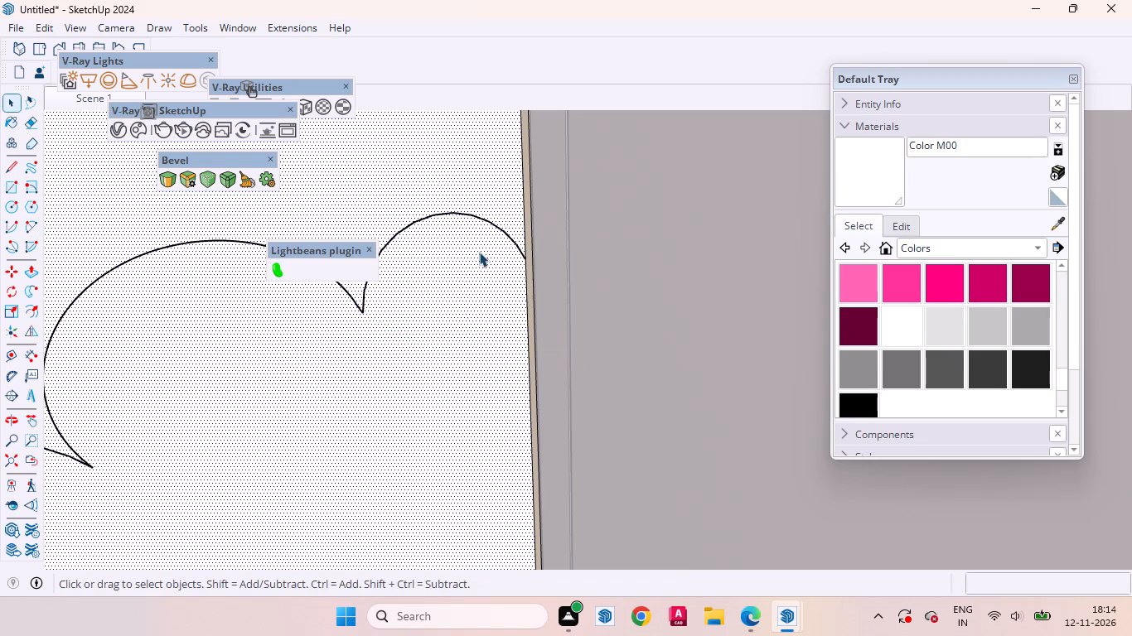
Examine closely where the redrawn arc's end meets the wall face's edge beside the wardrobe.
{"action": "scroll", "coordinate": [486, 239], "scroll_direction": "up", "scroll_amount": 10}
{"action": "middle_click", "coordinate": [486, 239]}
{"action": "middle_click_drag", "start_coordinate": [515, 260], "coordinate": [745, 317]}
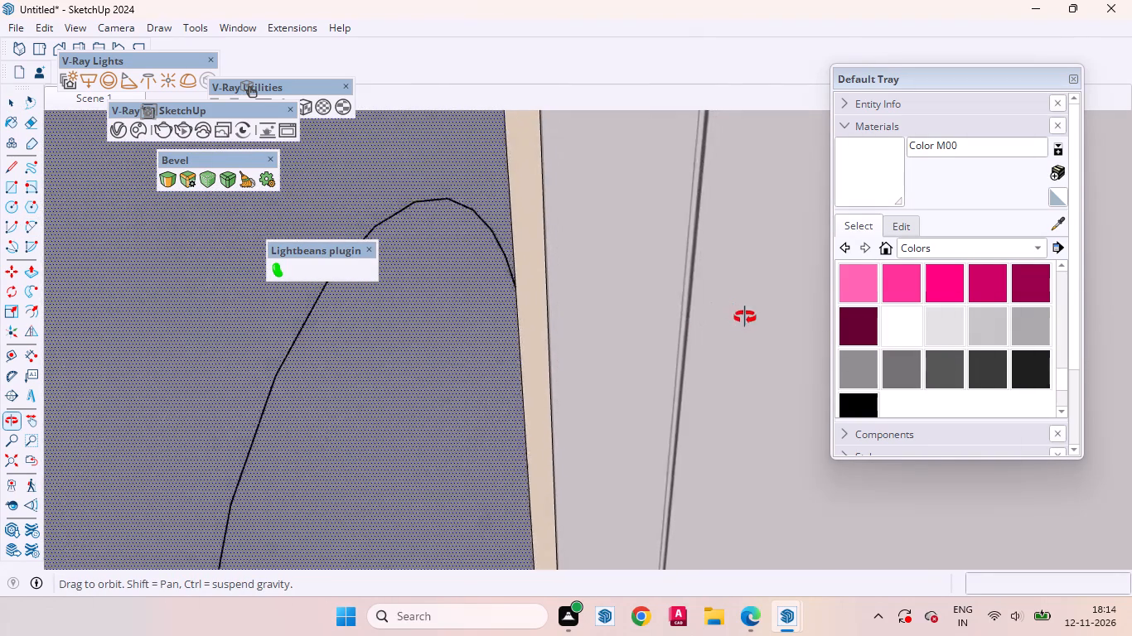
{"action": "middle_click_drag", "start_coordinate": [745, 317], "coordinate": [612, 325]}
{"action": "scroll", "coordinate": [529, 253], "scroll_direction": "up", "scroll_amount": 19}
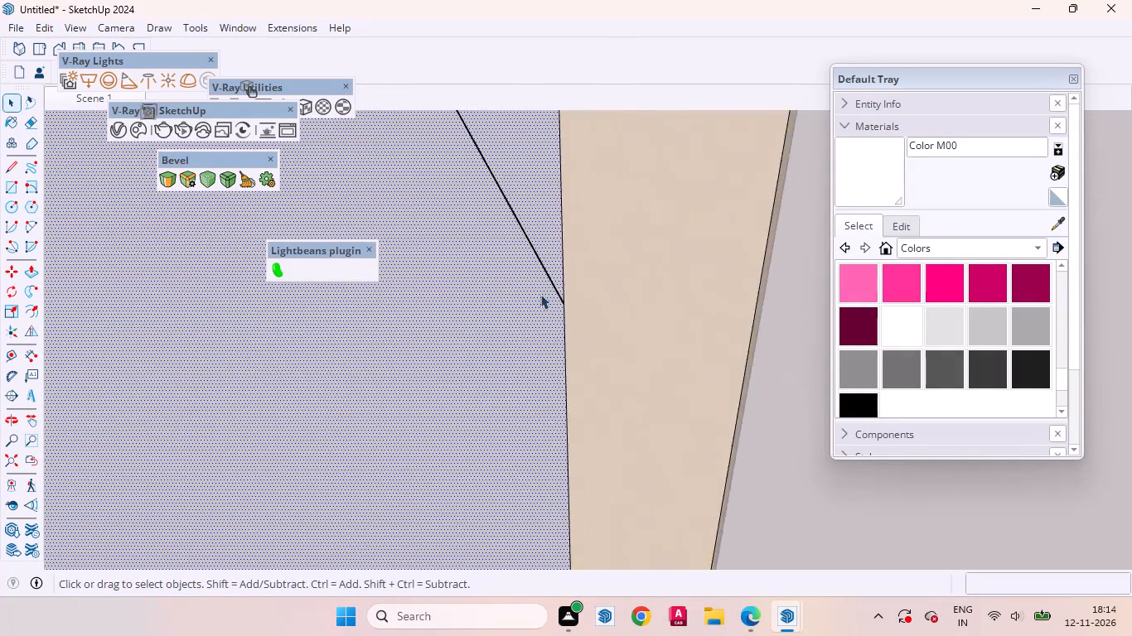
{"action": "scroll", "coordinate": [540, 294], "scroll_direction": "up", "scroll_amount": 19}
{"action": "scroll", "coordinate": [467, 360], "scroll_direction": "down", "scroll_amount": 2}
{"action": "scroll", "coordinate": [475, 360], "scroll_direction": "up", "scroll_amount": 1}
{"action": "scroll", "coordinate": [481, 359], "scroll_direction": "down", "scroll_amount": 11}
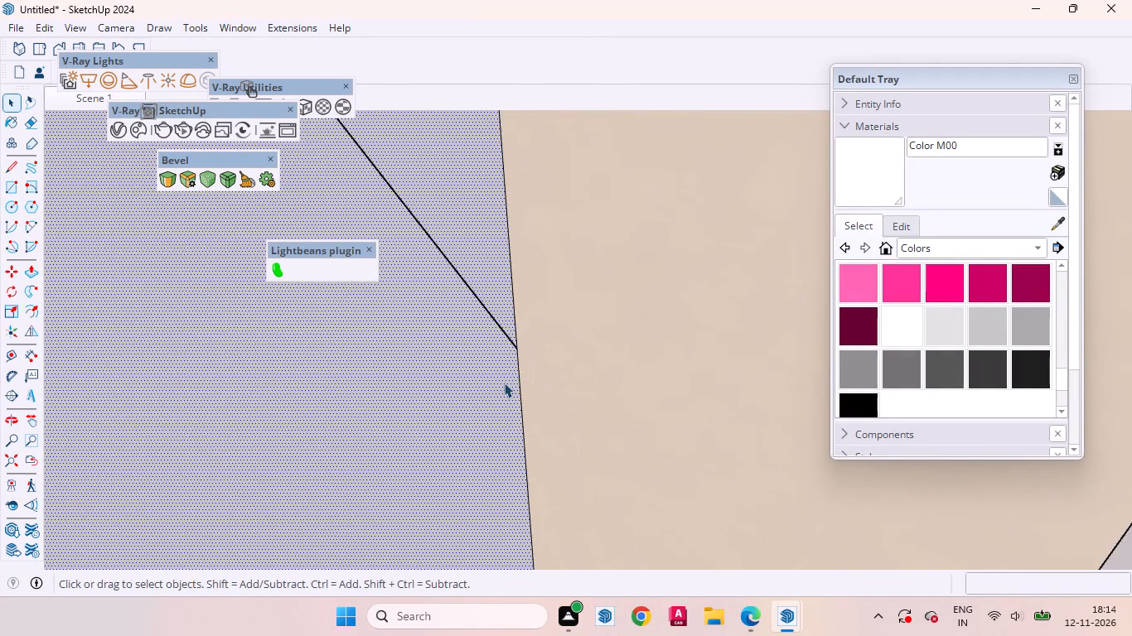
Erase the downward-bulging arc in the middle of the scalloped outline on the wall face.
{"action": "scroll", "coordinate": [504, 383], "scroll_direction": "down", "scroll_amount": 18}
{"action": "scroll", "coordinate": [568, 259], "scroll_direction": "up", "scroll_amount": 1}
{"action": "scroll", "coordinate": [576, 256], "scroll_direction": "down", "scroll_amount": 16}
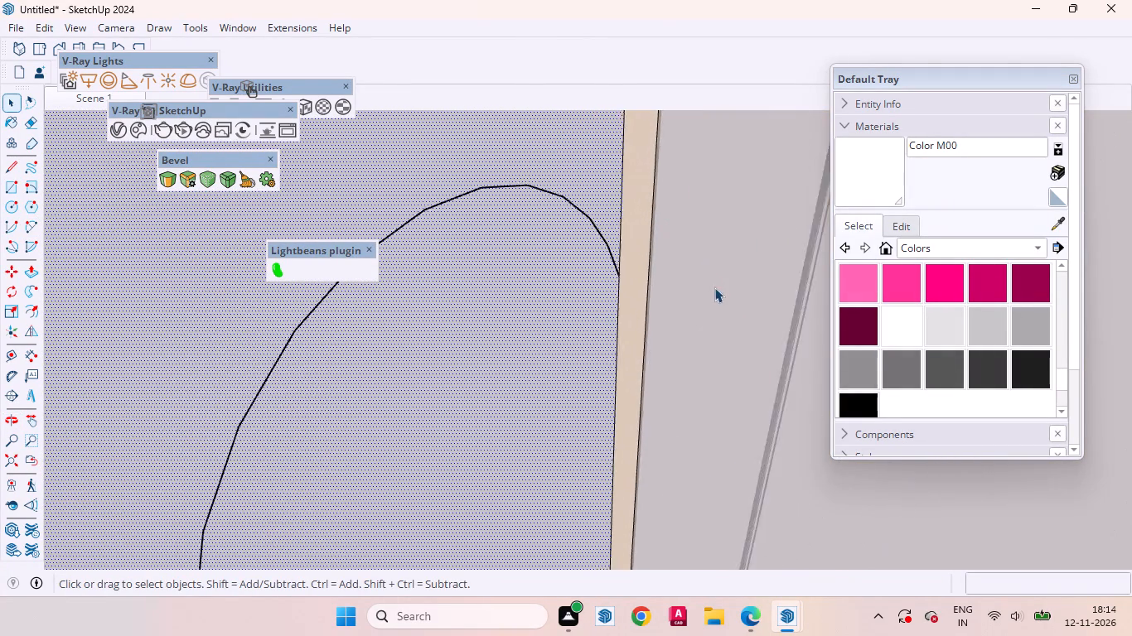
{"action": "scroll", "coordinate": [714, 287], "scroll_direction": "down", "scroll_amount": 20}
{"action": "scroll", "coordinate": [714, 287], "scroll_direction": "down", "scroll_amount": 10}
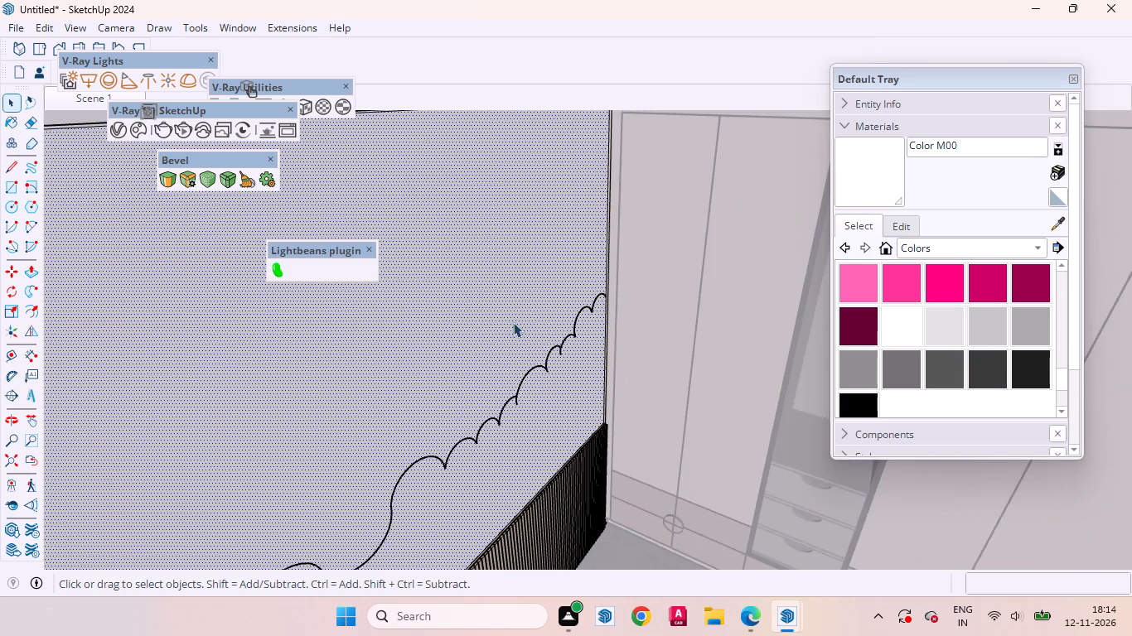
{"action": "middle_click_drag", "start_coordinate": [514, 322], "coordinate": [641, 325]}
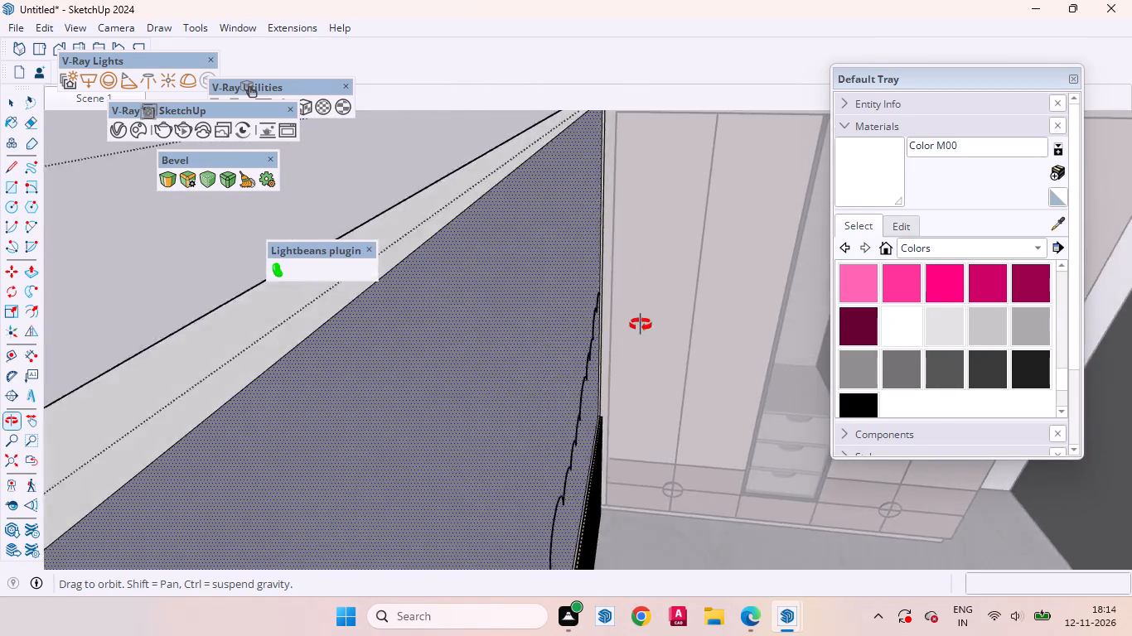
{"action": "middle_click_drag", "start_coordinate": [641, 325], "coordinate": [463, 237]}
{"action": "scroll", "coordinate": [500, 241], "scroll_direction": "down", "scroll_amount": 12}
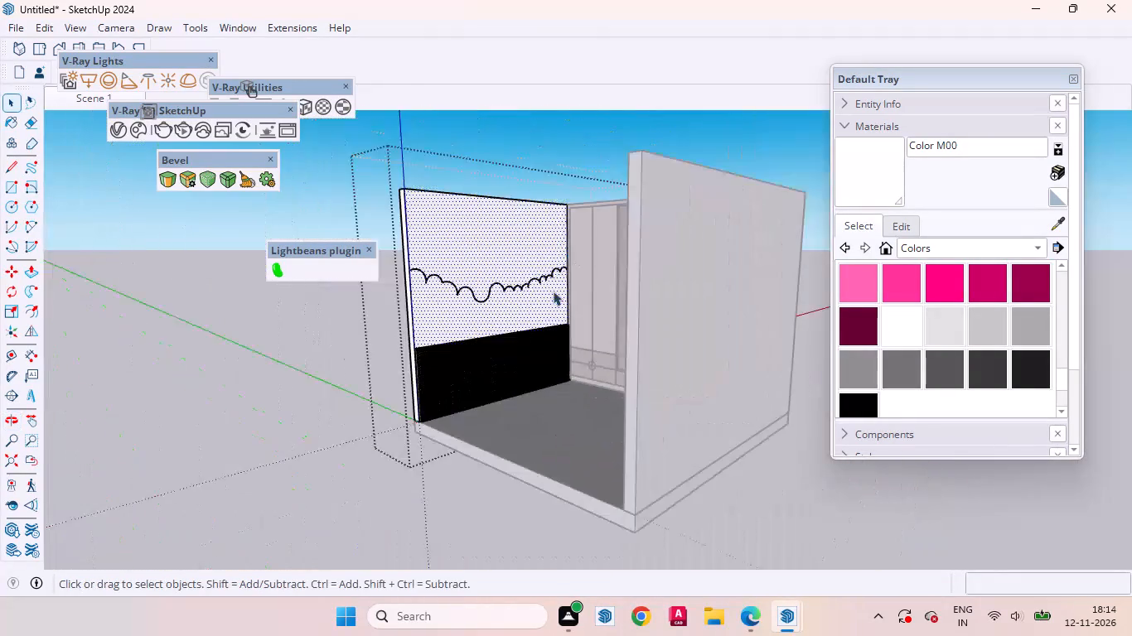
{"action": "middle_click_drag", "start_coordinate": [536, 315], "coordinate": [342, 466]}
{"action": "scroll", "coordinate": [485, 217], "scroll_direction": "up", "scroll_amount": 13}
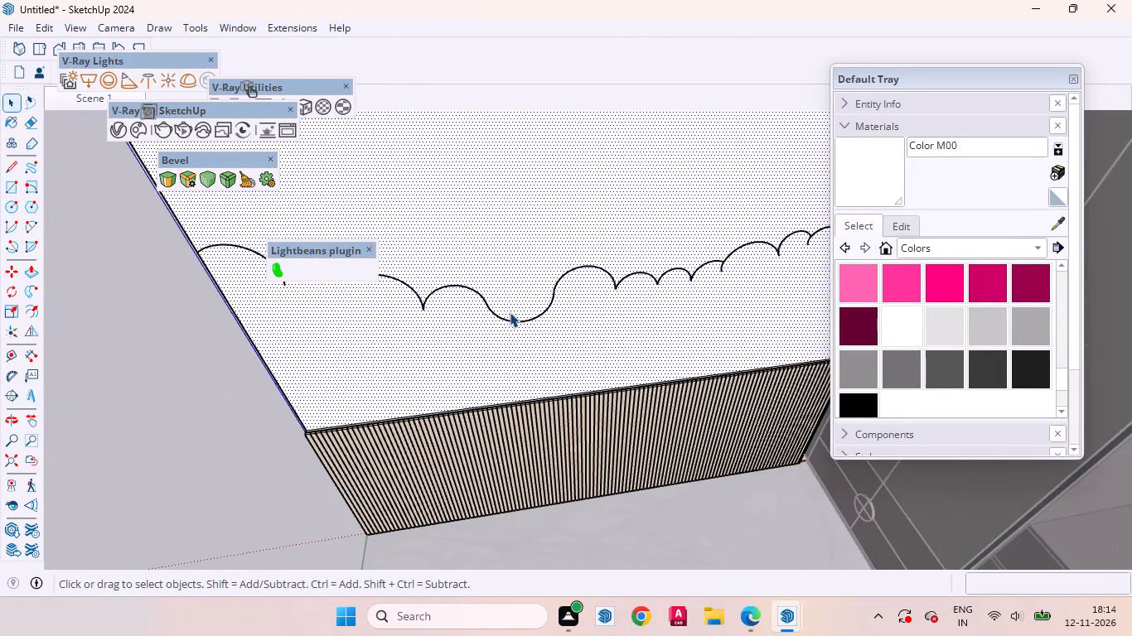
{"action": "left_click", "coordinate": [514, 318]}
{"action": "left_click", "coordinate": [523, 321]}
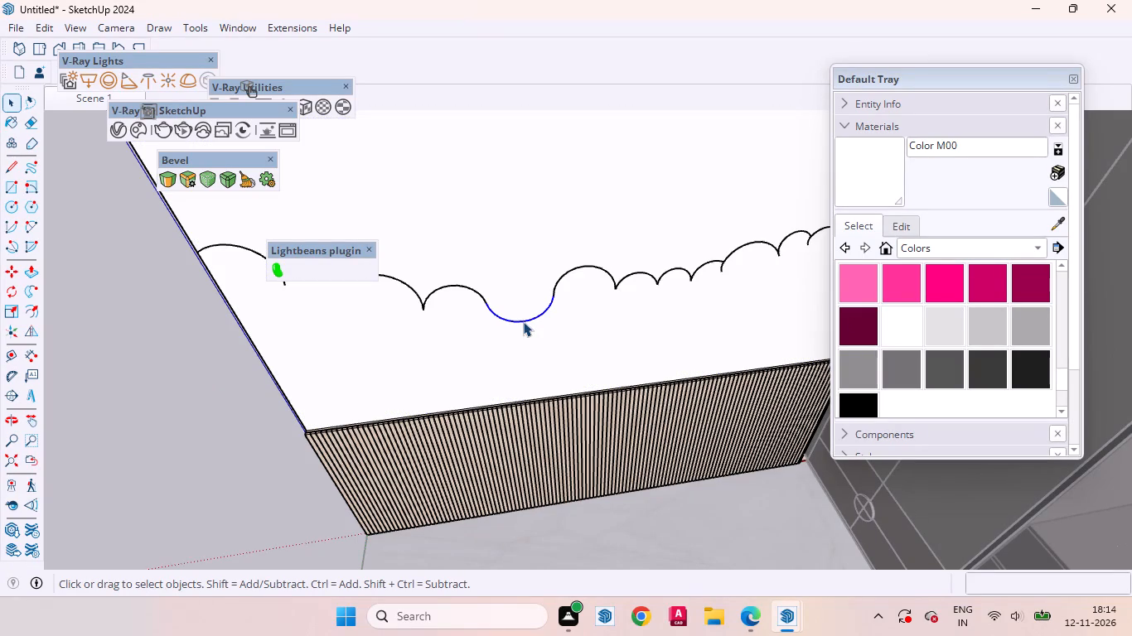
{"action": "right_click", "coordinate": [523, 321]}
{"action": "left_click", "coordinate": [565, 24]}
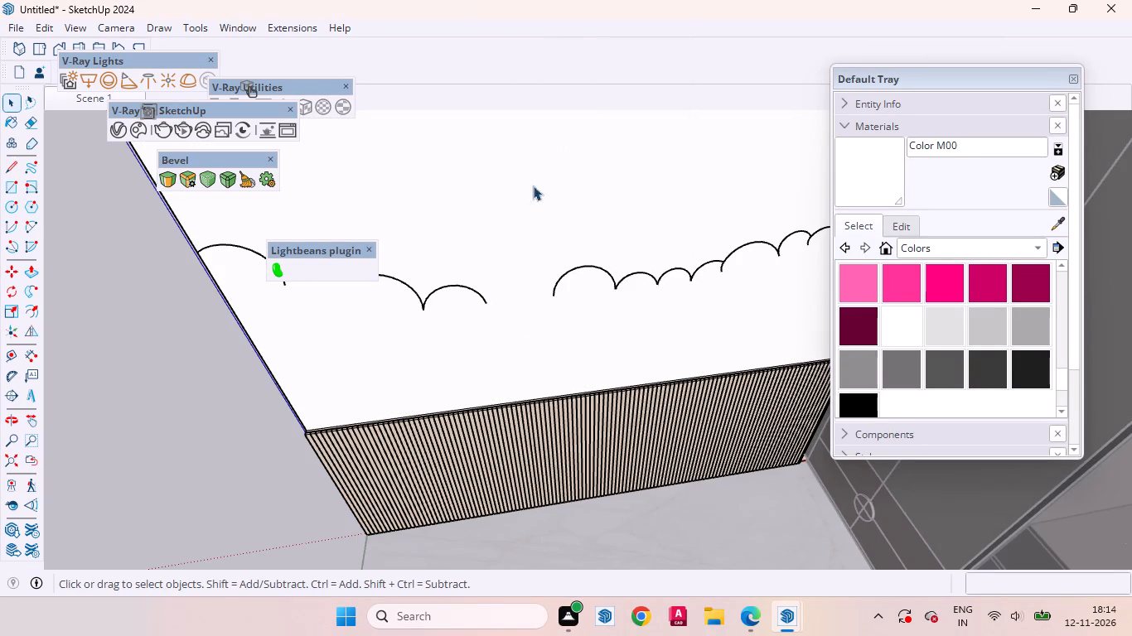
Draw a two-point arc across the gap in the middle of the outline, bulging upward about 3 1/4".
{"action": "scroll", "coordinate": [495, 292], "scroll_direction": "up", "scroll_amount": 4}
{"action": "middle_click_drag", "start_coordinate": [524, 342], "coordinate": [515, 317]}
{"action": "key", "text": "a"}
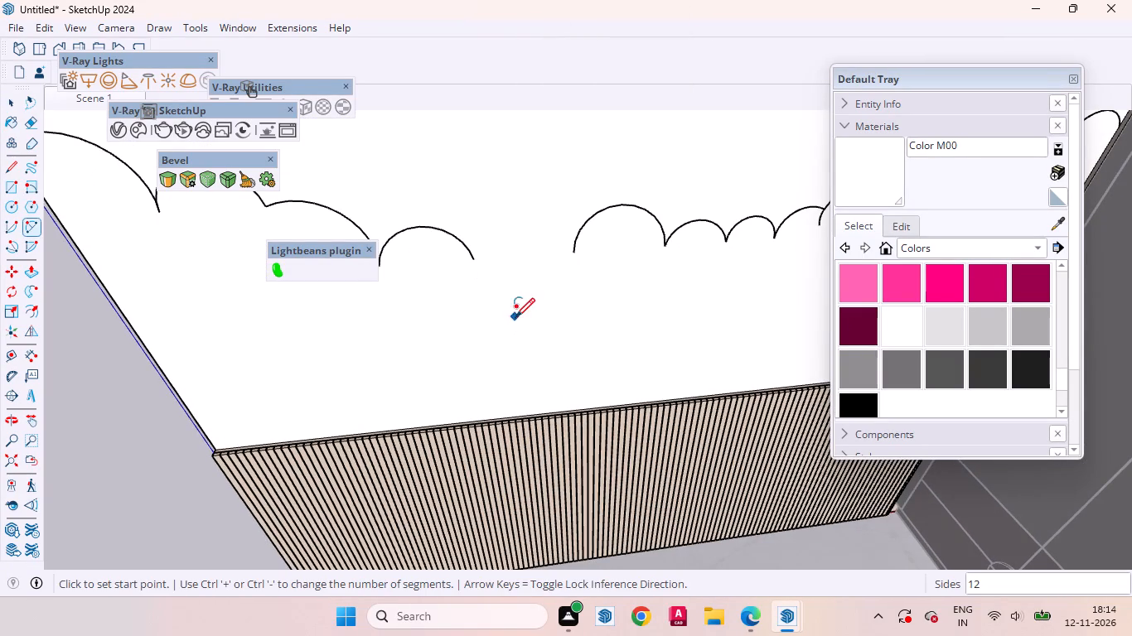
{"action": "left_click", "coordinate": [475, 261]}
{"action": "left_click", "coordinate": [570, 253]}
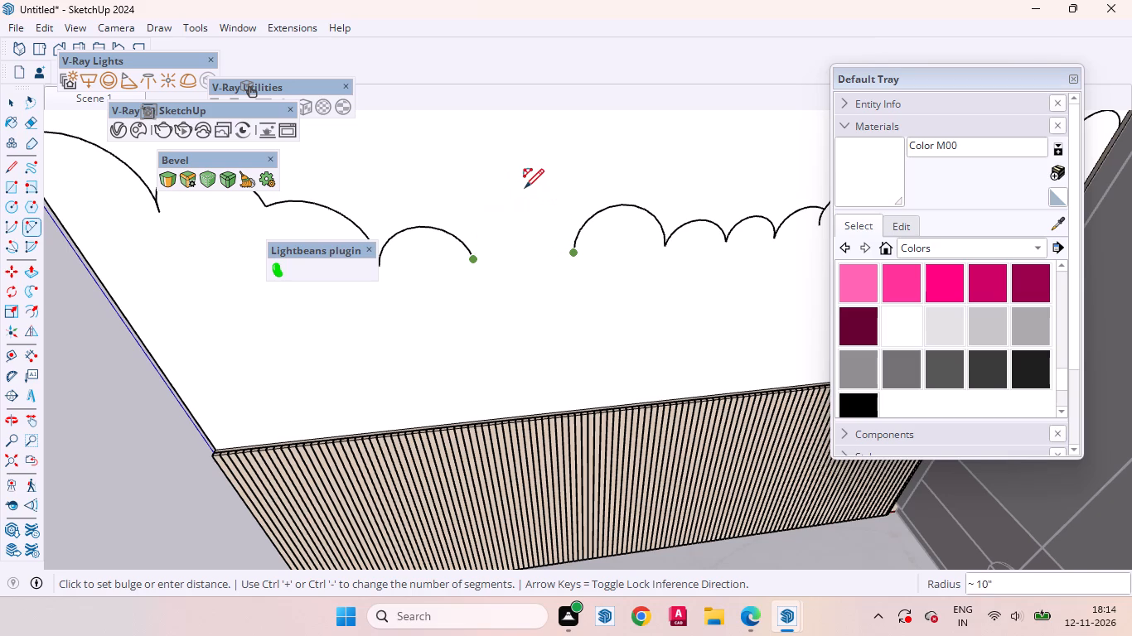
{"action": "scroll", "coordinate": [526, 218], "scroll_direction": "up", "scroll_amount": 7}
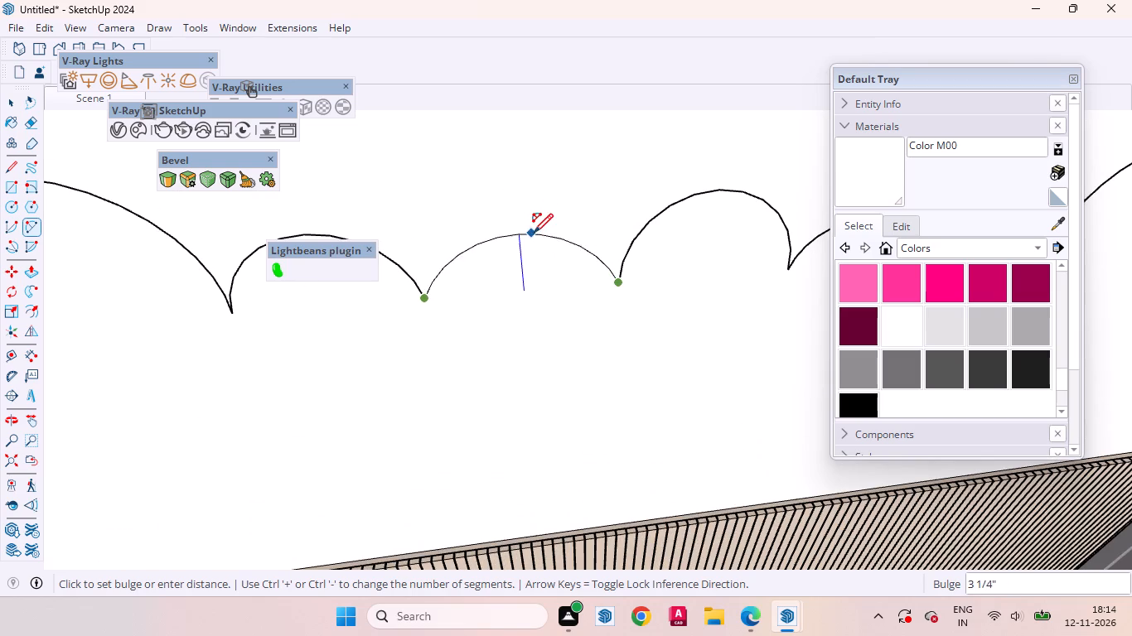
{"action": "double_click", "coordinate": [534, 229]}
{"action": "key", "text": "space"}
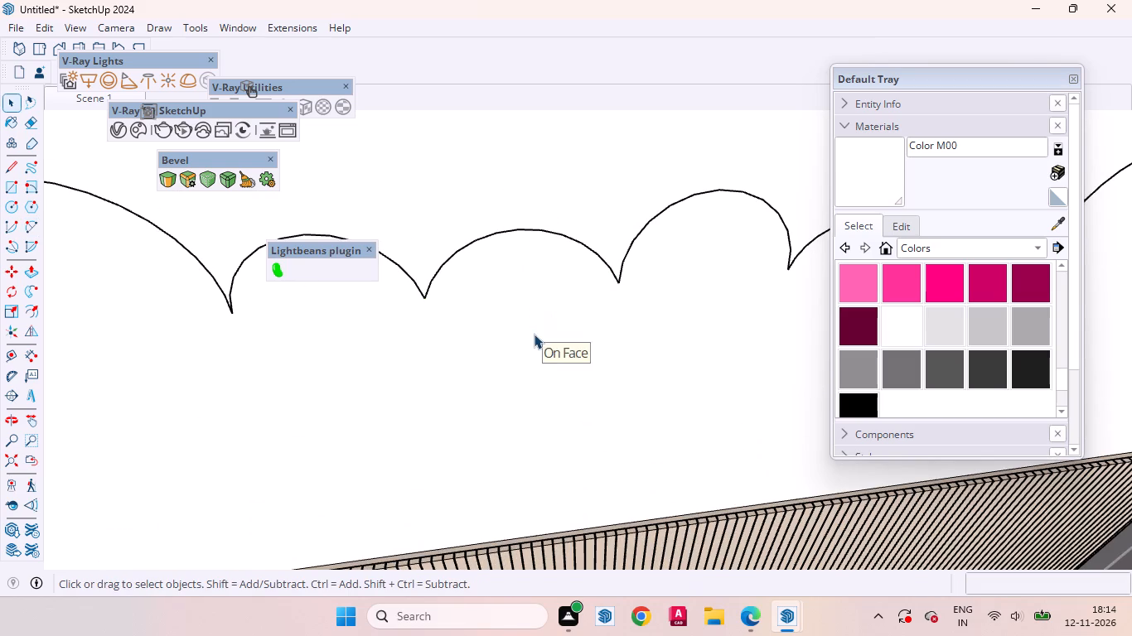
Select the wall face below the outline to check whether the scalloped line divides it.
{"action": "left_click", "coordinate": [534, 334]}
{"action": "scroll", "coordinate": [553, 334], "scroll_direction": "down", "scroll_amount": 18}
{"action": "middle_click_drag", "start_coordinate": [588, 289], "coordinate": [589, 303]}
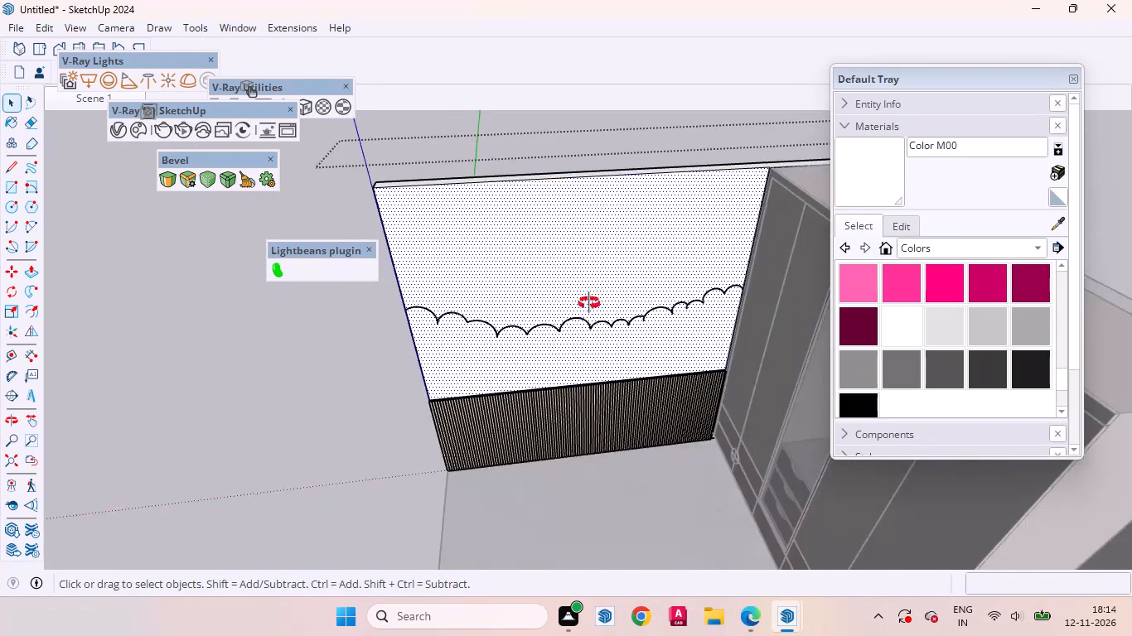
{"action": "middle_click_drag", "start_coordinate": [589, 303], "coordinate": [517, 247]}
{"action": "scroll", "coordinate": [659, 389], "scroll_direction": "up", "scroll_amount": 4}
{"action": "scroll", "coordinate": [643, 345], "scroll_direction": "down", "scroll_amount": 5}
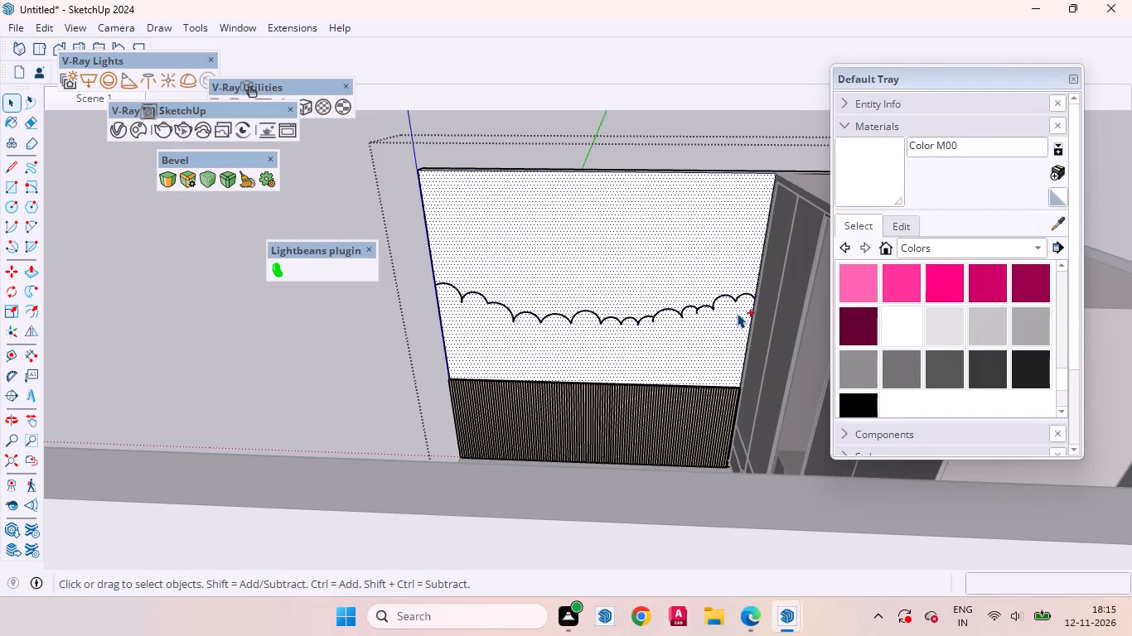
Undo the entire scalloped outline back to the blank wall face above the fluted panel, and select that face.
{"action": "key", "text": "ctrl+z"}
{"action": "key", "text": "ctrl+z"}
{"action": "key", "text": "z"}
{"action": "key", "text": "ctrl+z"}
{"action": "key", "text": "ctrl+z"}
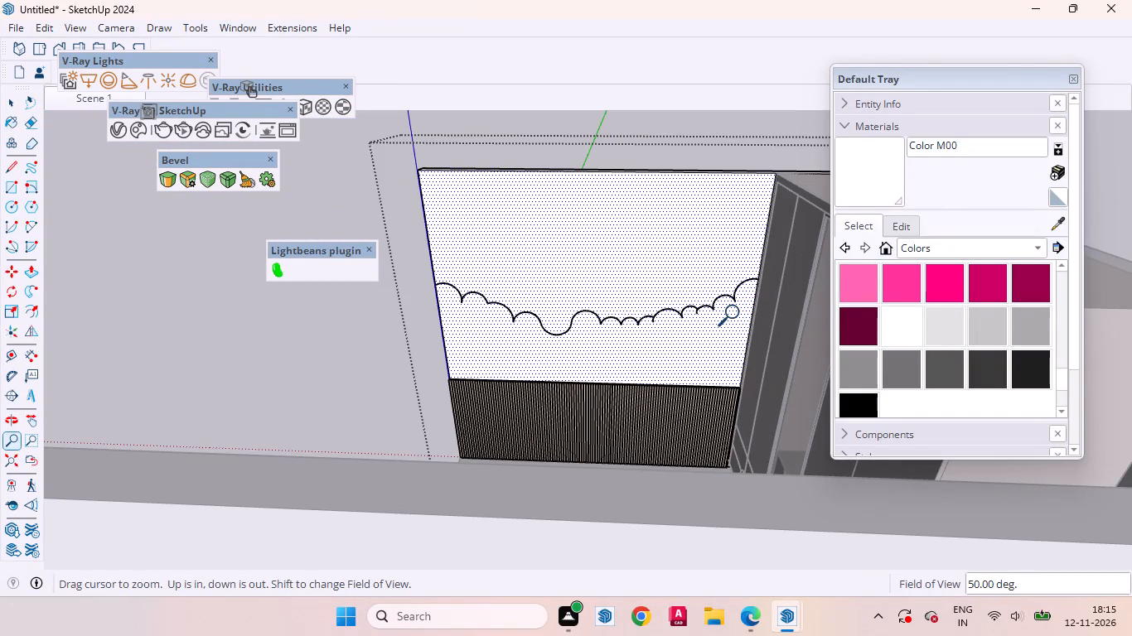
{"action": "key", "text": "ctrl+z"}
{"action": "key", "text": "ctrl+z"}
{"action": "key", "text": "ctrl+z"}
{"action": "key", "text": "ctrl+z"}
{"action": "key", "text": "ctrl+z"}
{"action": "key", "text": "ctrl+z"}
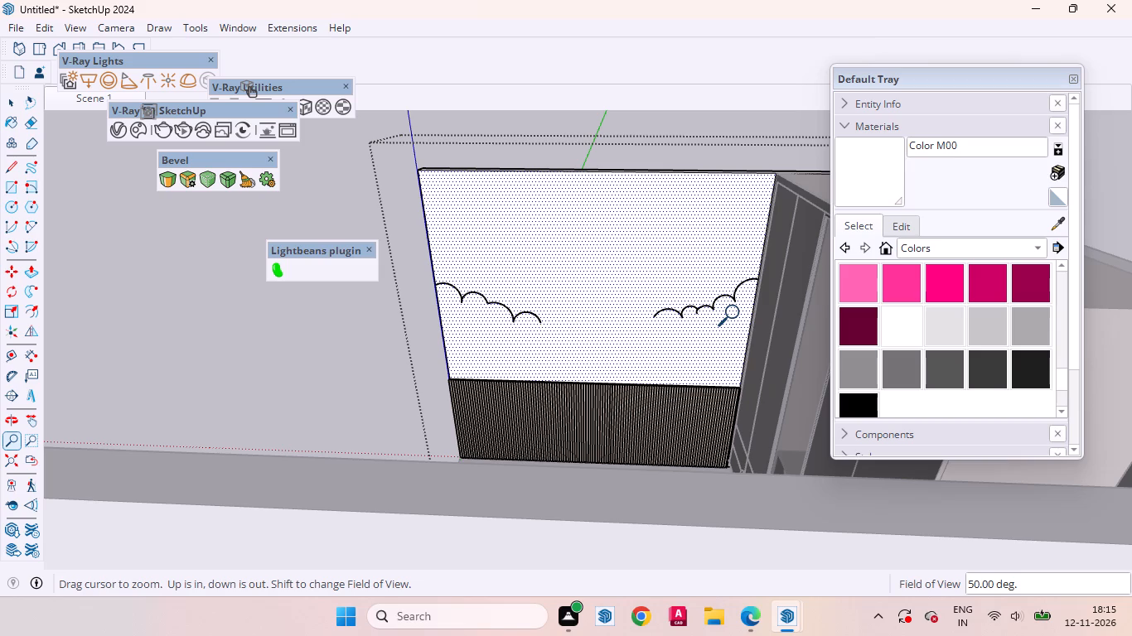
{"action": "key", "text": "ctrl+z"}
{"action": "key", "text": "ctrl+z"}
{"action": "key", "text": "ctrl+z"}
{"action": "key", "text": "space"}
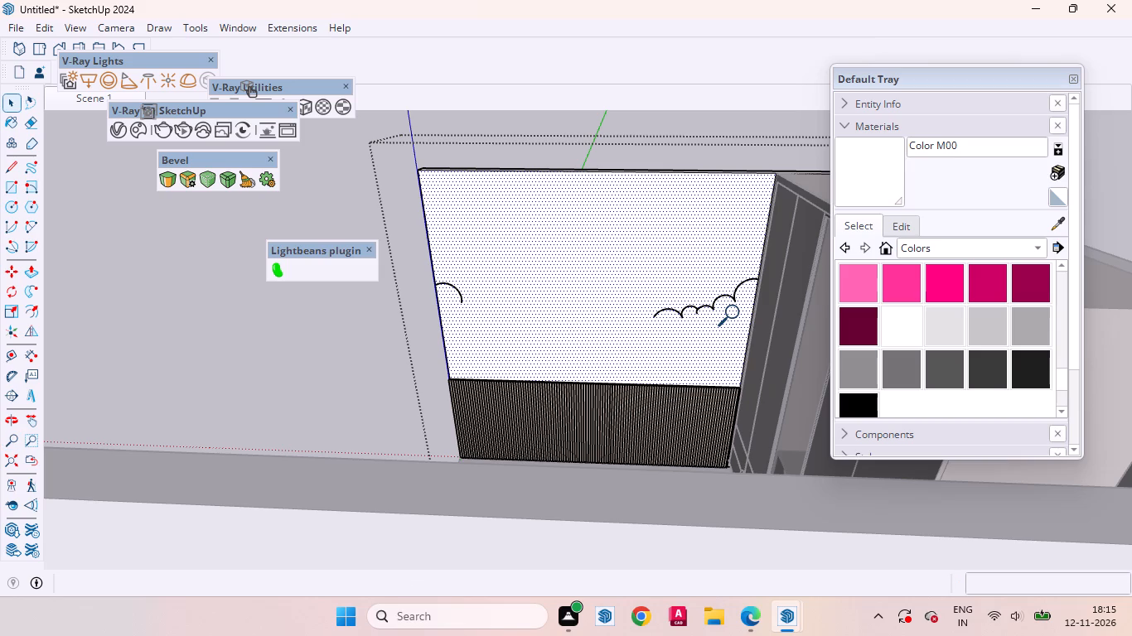
{"action": "key", "text": "ctrl+z"}
{"action": "key", "text": "ctrl+z"}
{"action": "key", "text": "ctrl+z"}
{"action": "key", "text": "ctrl+z"}
{"action": "key", "text": "ctrl+z"}
{"action": "key", "text": "ctrl+z"}
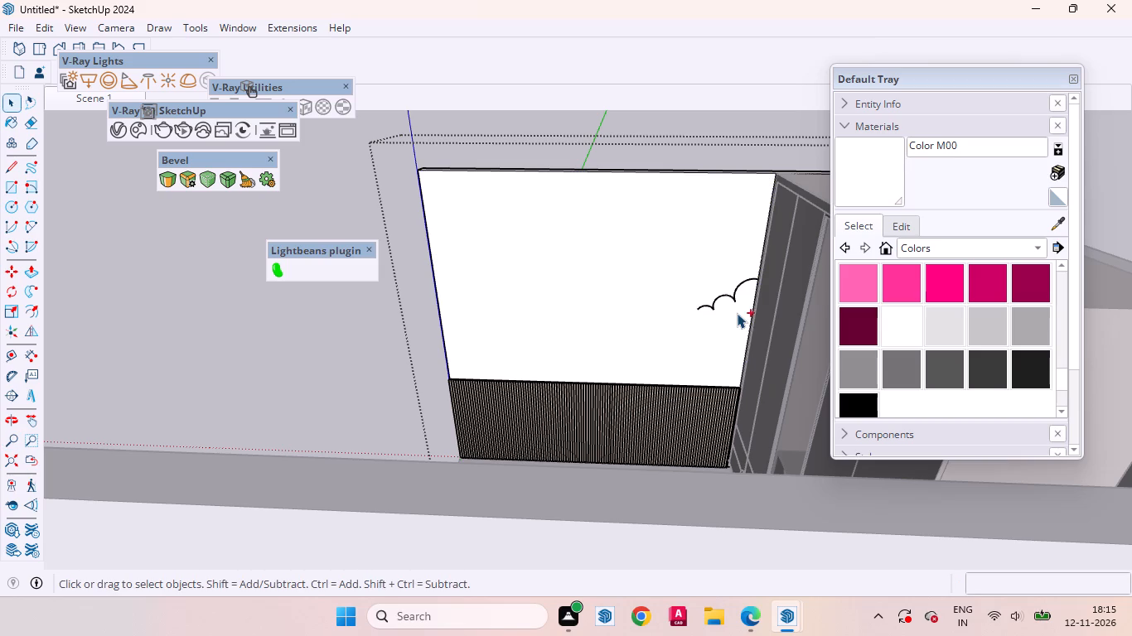
{"action": "key", "text": "ctrl+z"}
{"action": "key", "text": "ctrl+z"}
{"action": "key", "text": "ctrl+z"}
{"action": "left_click", "coordinate": [561, 289]}
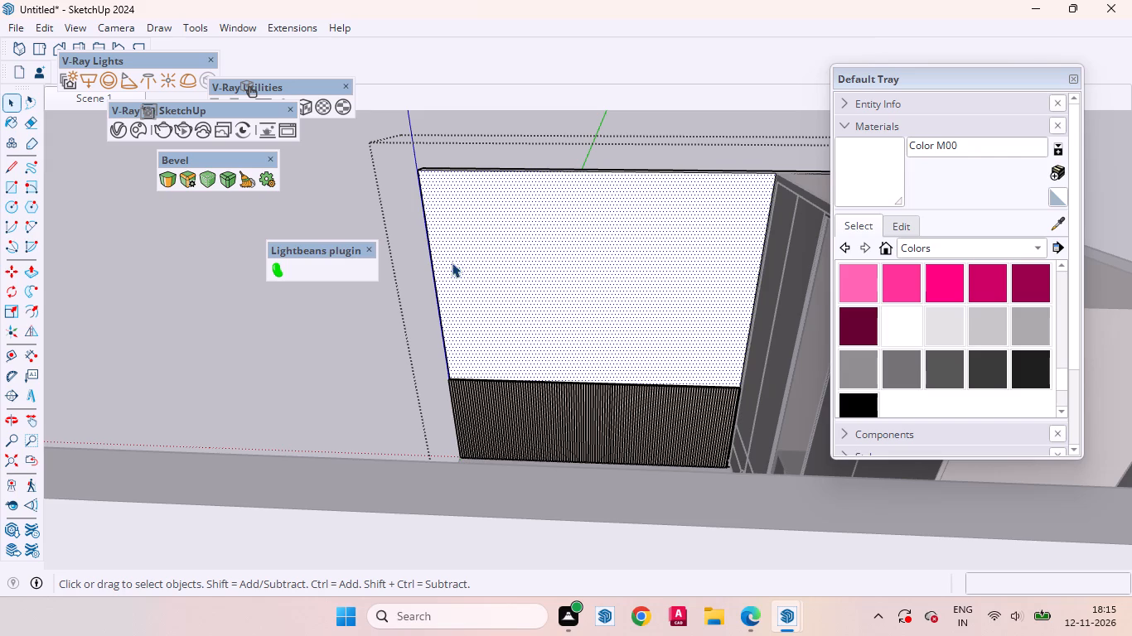
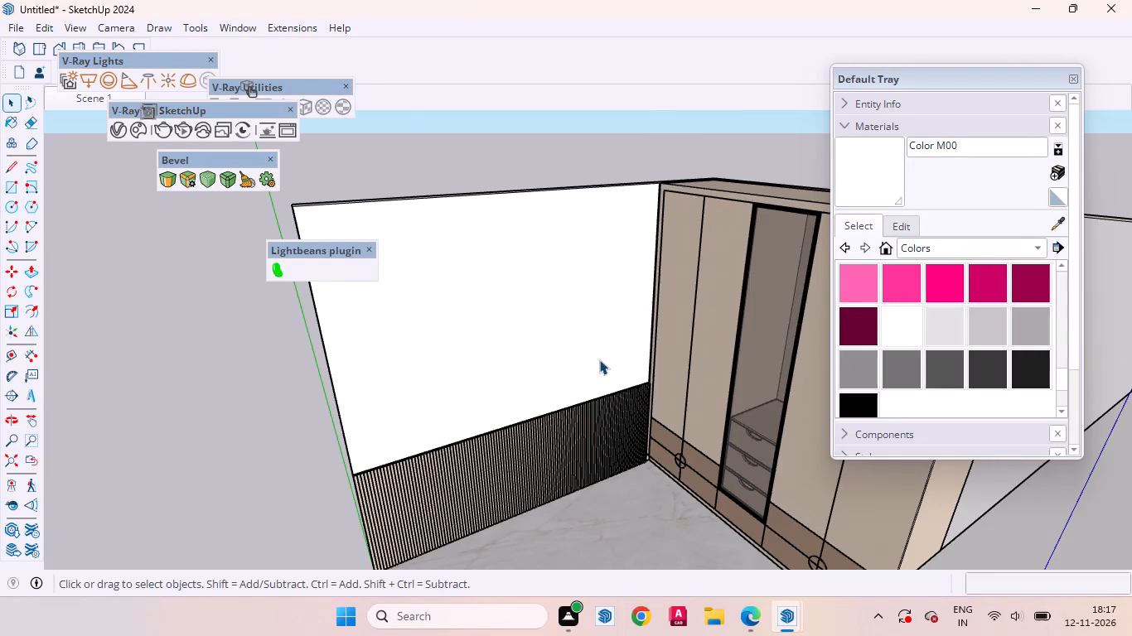
Open the headboard wall group for editing and select the blank wall face above the fluted panel.
{"action": "scroll", "coordinate": [614, 387], "scroll_direction": "down", "scroll_amount": 4}
{"action": "scroll", "coordinate": [525, 327], "scroll_direction": "up", "scroll_amount": 3}
{"action": "scroll", "coordinate": [563, 359], "scroll_direction": "down", "scroll_amount": 1}
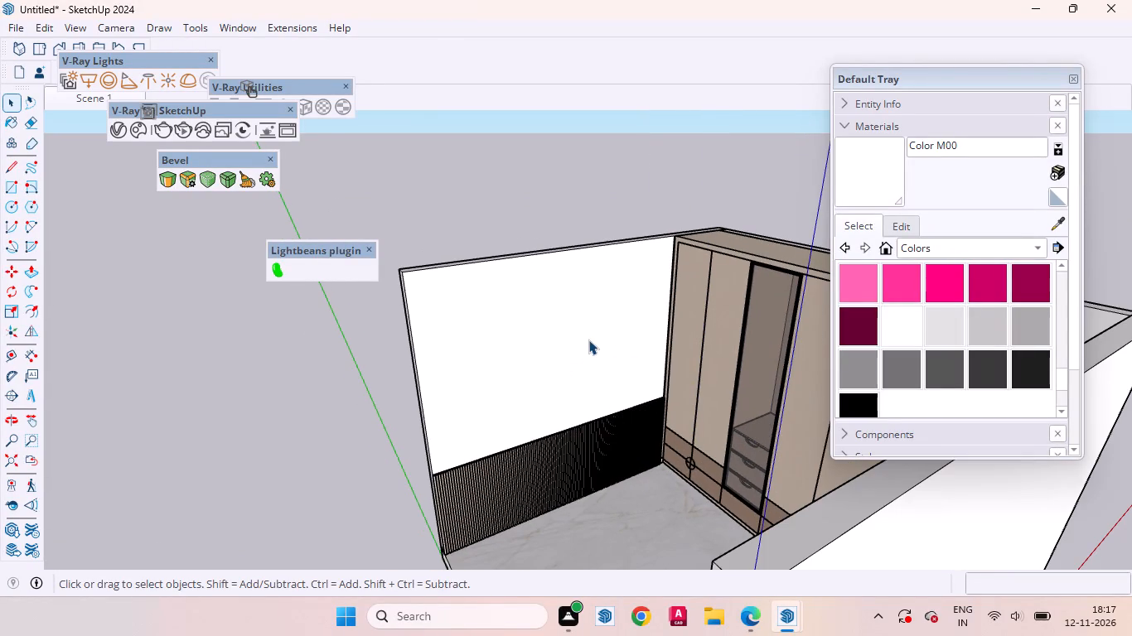
{"action": "middle_click_drag", "start_coordinate": [593, 349], "coordinate": [554, 383]}
{"action": "left_click", "coordinate": [535, 358]}
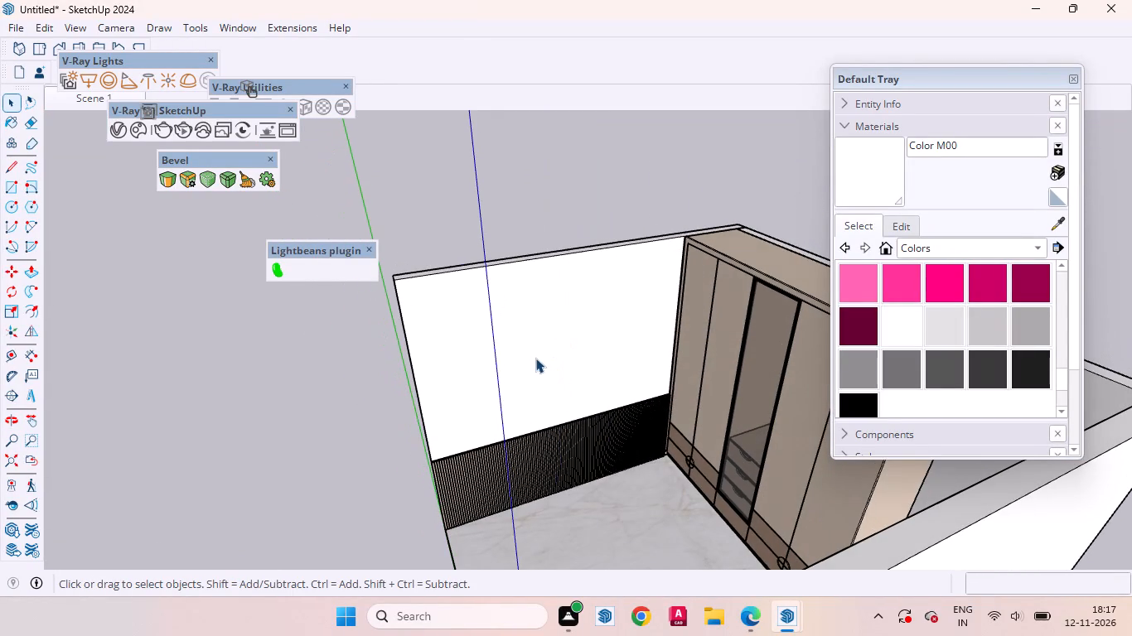
{"action": "double_click", "coordinate": [535, 358]}
{"action": "left_click", "coordinate": [522, 354]}
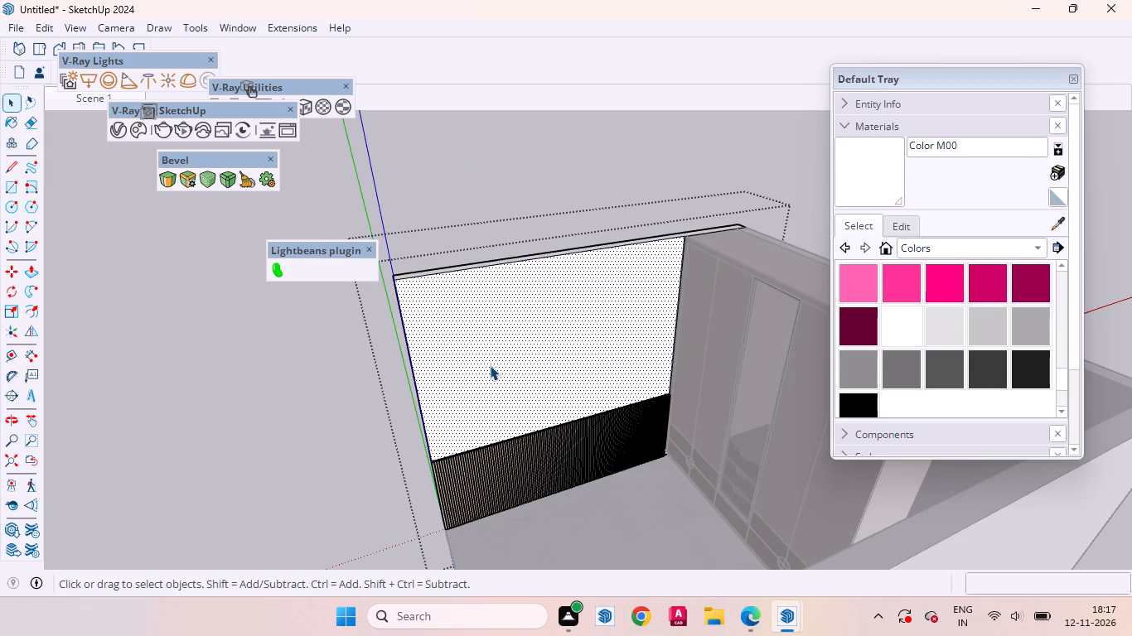
{"action": "scroll", "coordinate": [465, 376], "scroll_direction": "up", "scroll_amount": 3}
{"action": "middle_click_drag", "start_coordinate": [468, 388], "coordinate": [396, 417]}
{"action": "scroll", "coordinate": [535, 383], "scroll_direction": "down", "scroll_amount": 1}
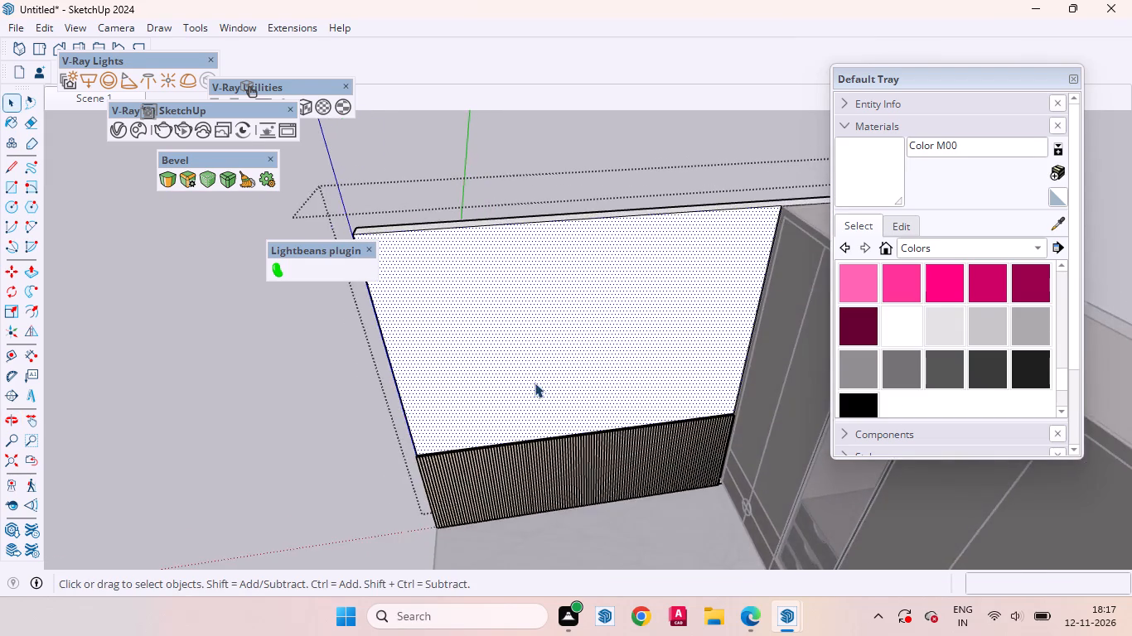
{"action": "scroll", "coordinate": [535, 383], "scroll_direction": "down", "scroll_amount": 6}
{"action": "left_click", "coordinate": [523, 357]}
Place a vertical guide near the middle of the wall face, about 4' 3 3/4" from the wall edge opposite the wardrobe.
{"action": "scroll", "coordinate": [588, 276], "scroll_direction": "up", "scroll_amount": 3}
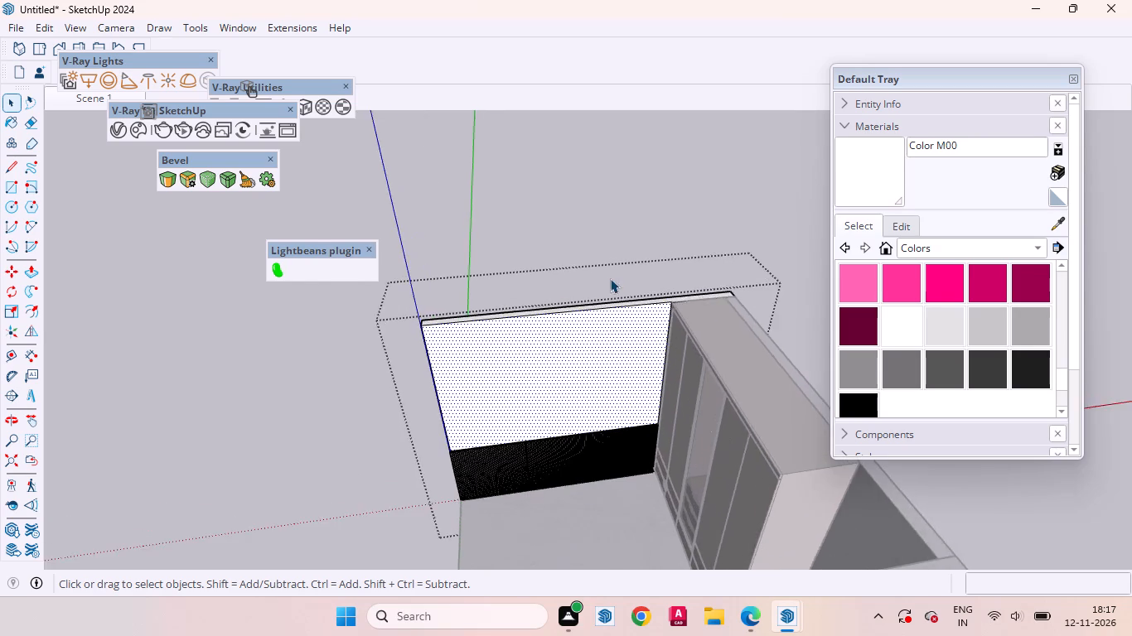
{"action": "scroll", "coordinate": [610, 278], "scroll_direction": "up", "scroll_amount": 20}
{"action": "scroll", "coordinate": [610, 278], "scroll_direction": "up", "scroll_amount": 2}
{"action": "scroll", "coordinate": [716, 311], "scroll_direction": "down", "scroll_amount": 4}
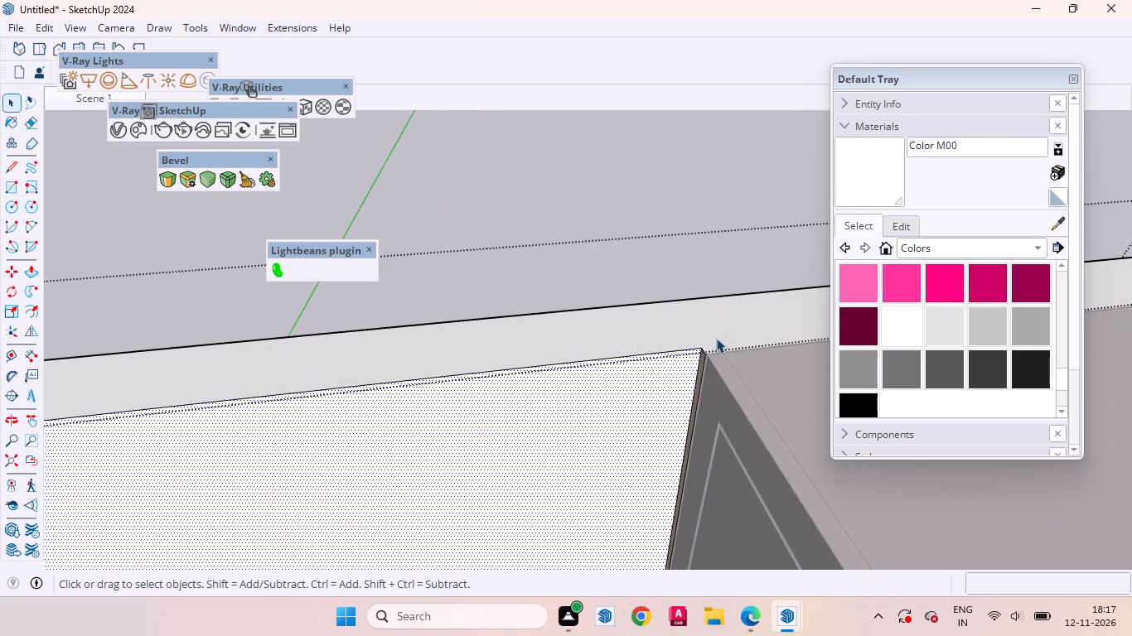
{"action": "scroll", "coordinate": [698, 372], "scroll_direction": "up", "scroll_amount": 1}
{"action": "middle_click_drag", "start_coordinate": [698, 372], "coordinate": [865, 307]}
{"action": "scroll", "coordinate": [573, 344], "scroll_direction": "down", "scroll_amount": 2}
{"action": "scroll", "coordinate": [573, 342], "scroll_direction": "up", "scroll_amount": 1}
{"action": "scroll", "coordinate": [573, 336], "scroll_direction": "down", "scroll_amount": 11}
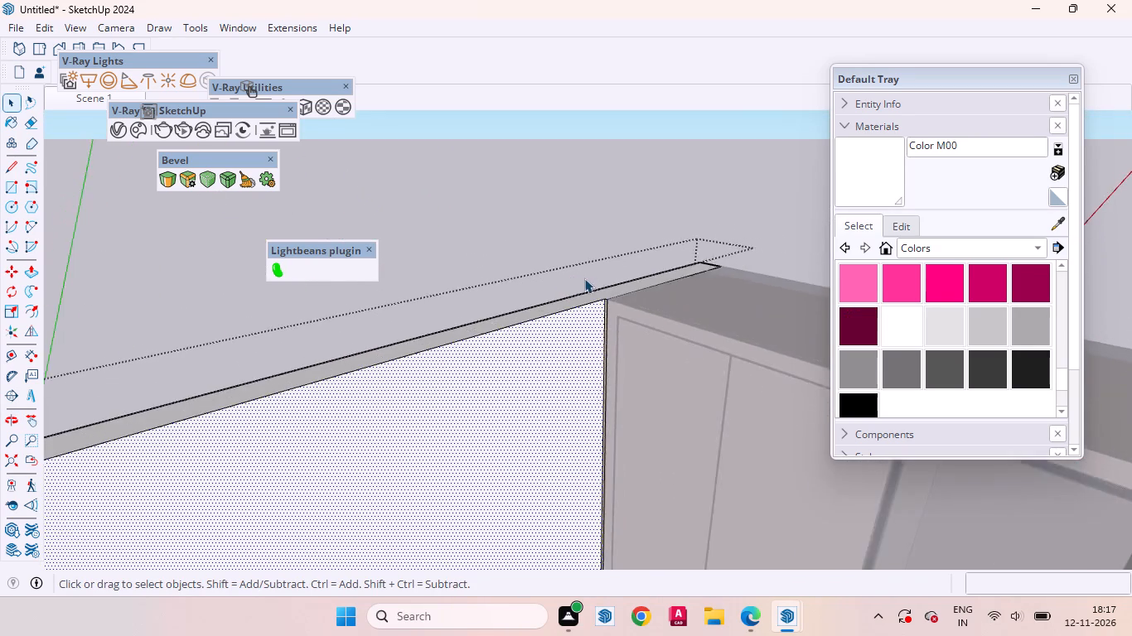
{"action": "scroll", "coordinate": [584, 278], "scroll_direction": "down", "scroll_amount": 12}
{"action": "scroll", "coordinate": [595, 309], "scroll_direction": "up", "scroll_amount": 1}
{"action": "scroll", "coordinate": [595, 309], "scroll_direction": "down", "scroll_amount": 2}
{"action": "middle_click_drag", "start_coordinate": [574, 364], "coordinate": [405, 417]}
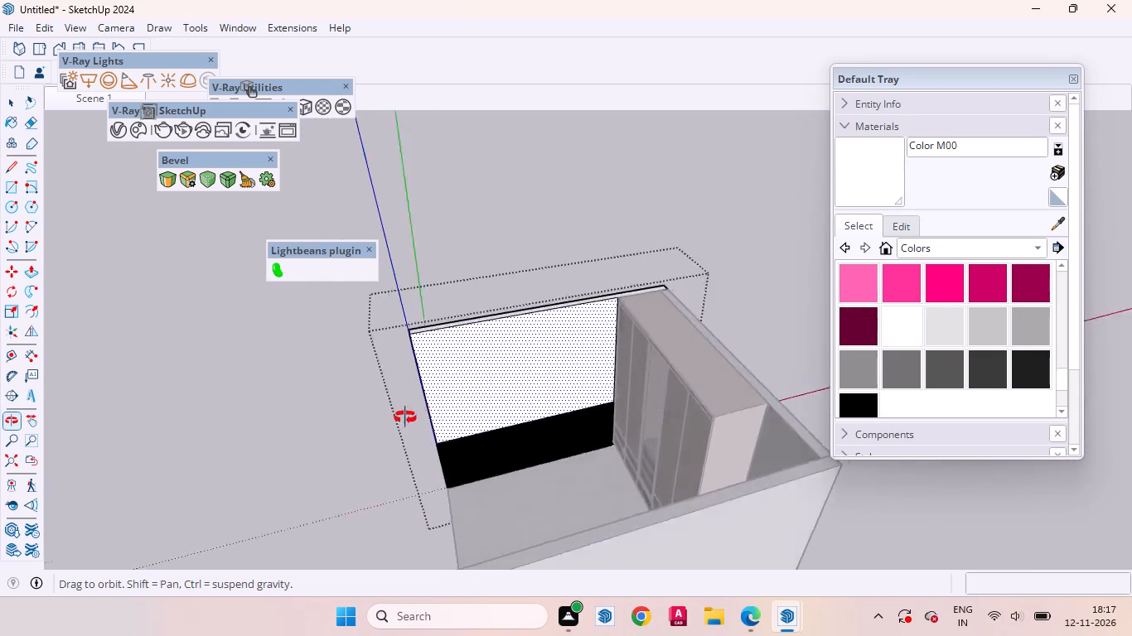
{"action": "middle_click_drag", "start_coordinate": [405, 417], "coordinate": [366, 411]}
{"action": "scroll", "coordinate": [428, 350], "scroll_direction": "up", "scroll_amount": 7}
{"action": "key", "text": "t"}
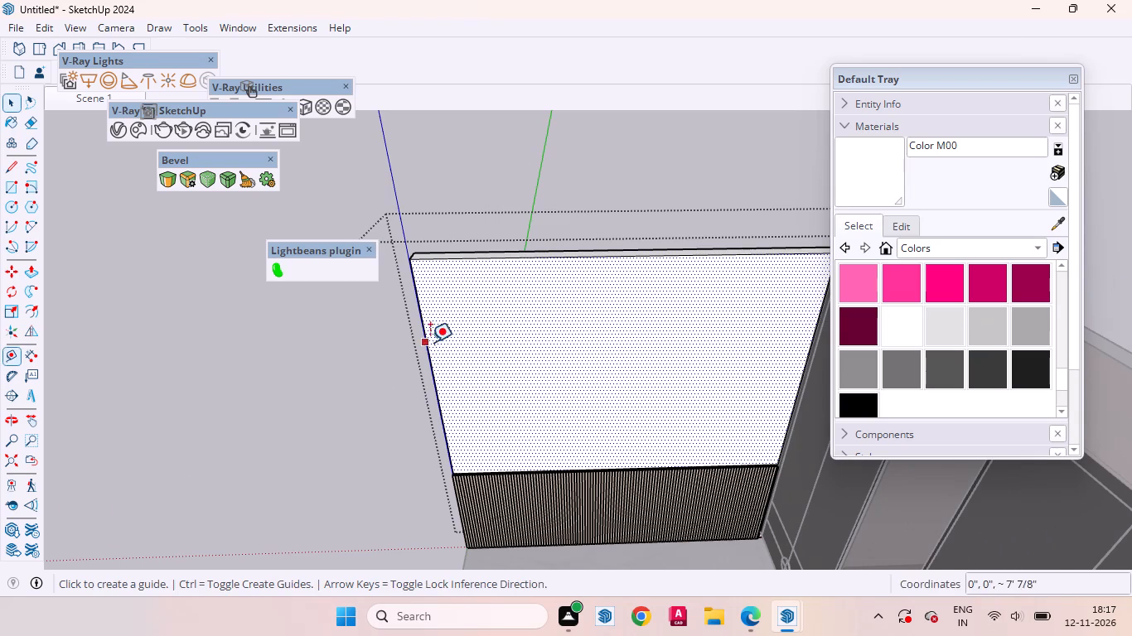
{"action": "left_click", "coordinate": [428, 329]}
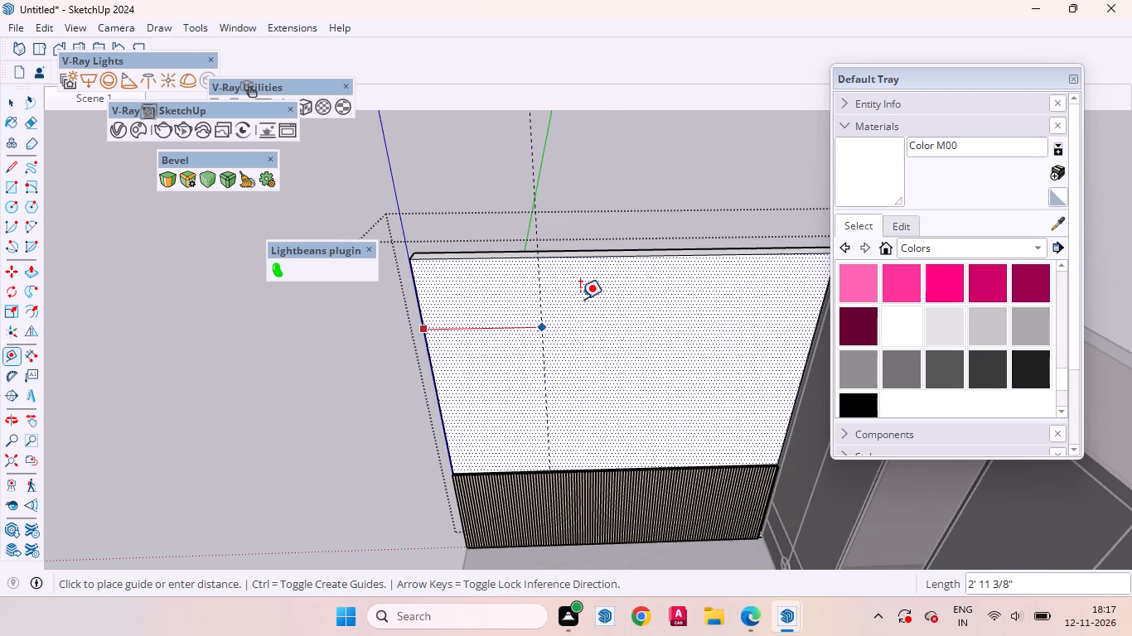
{"action": "left_click", "coordinate": [624, 254]}
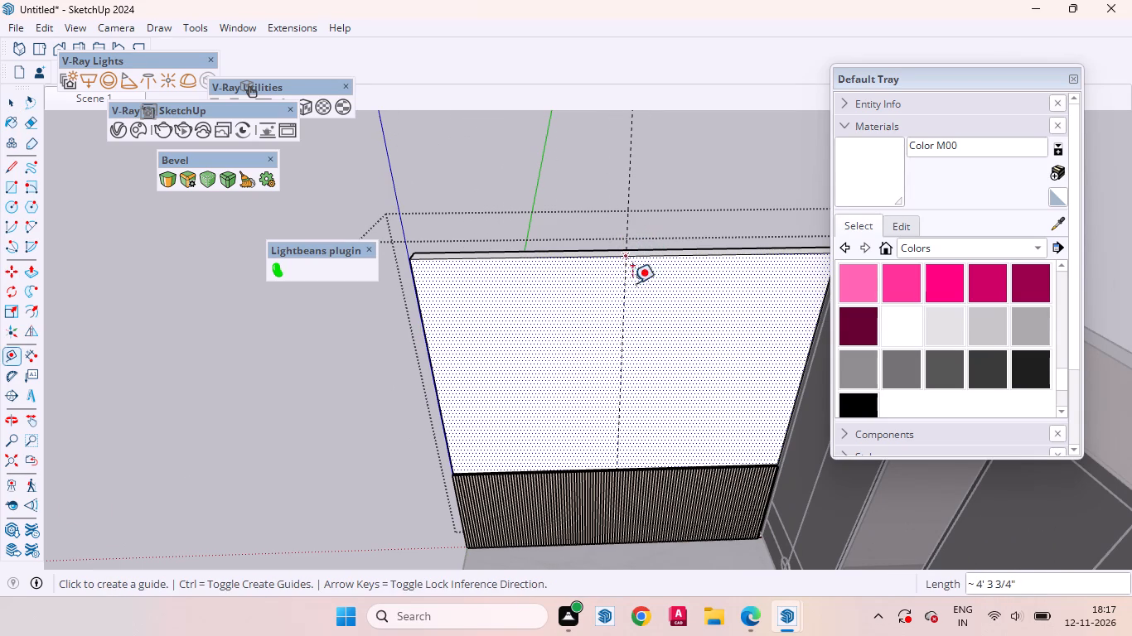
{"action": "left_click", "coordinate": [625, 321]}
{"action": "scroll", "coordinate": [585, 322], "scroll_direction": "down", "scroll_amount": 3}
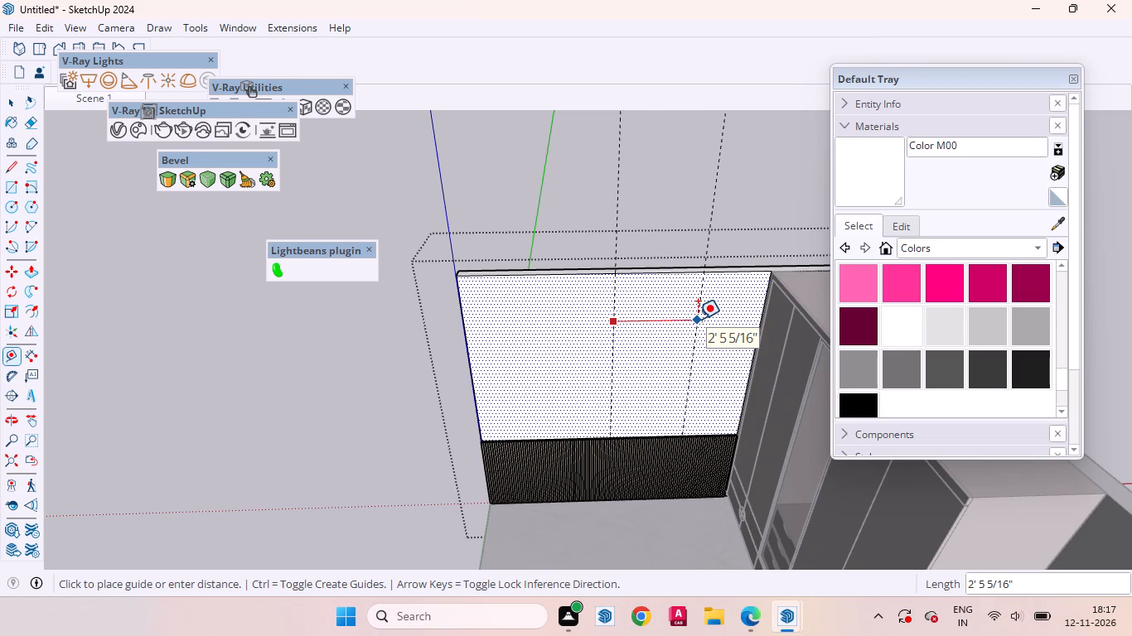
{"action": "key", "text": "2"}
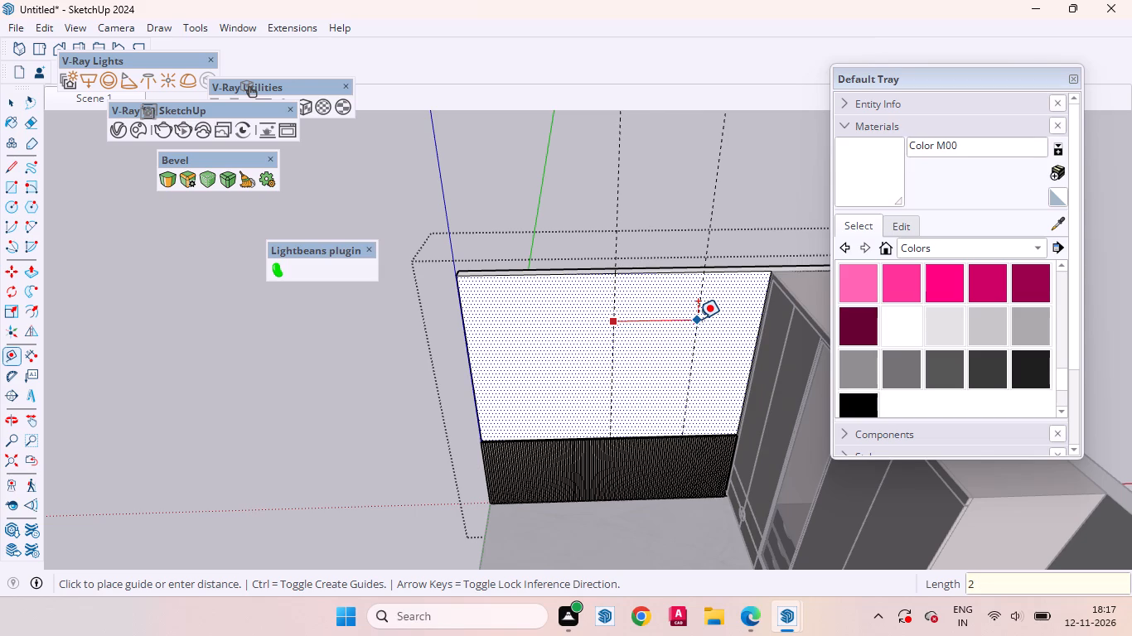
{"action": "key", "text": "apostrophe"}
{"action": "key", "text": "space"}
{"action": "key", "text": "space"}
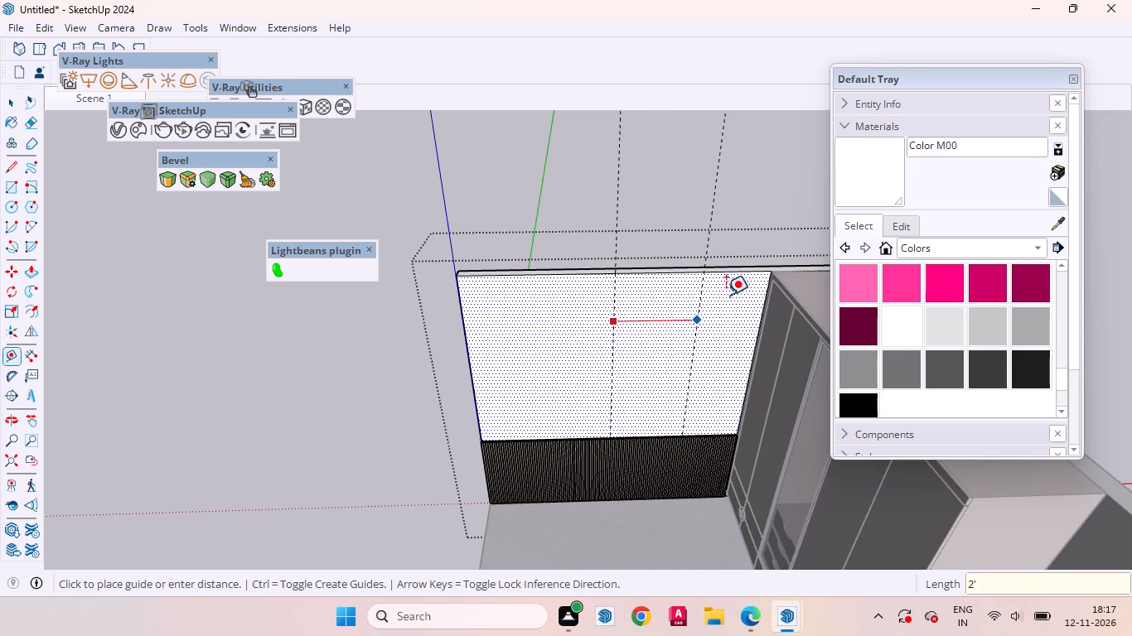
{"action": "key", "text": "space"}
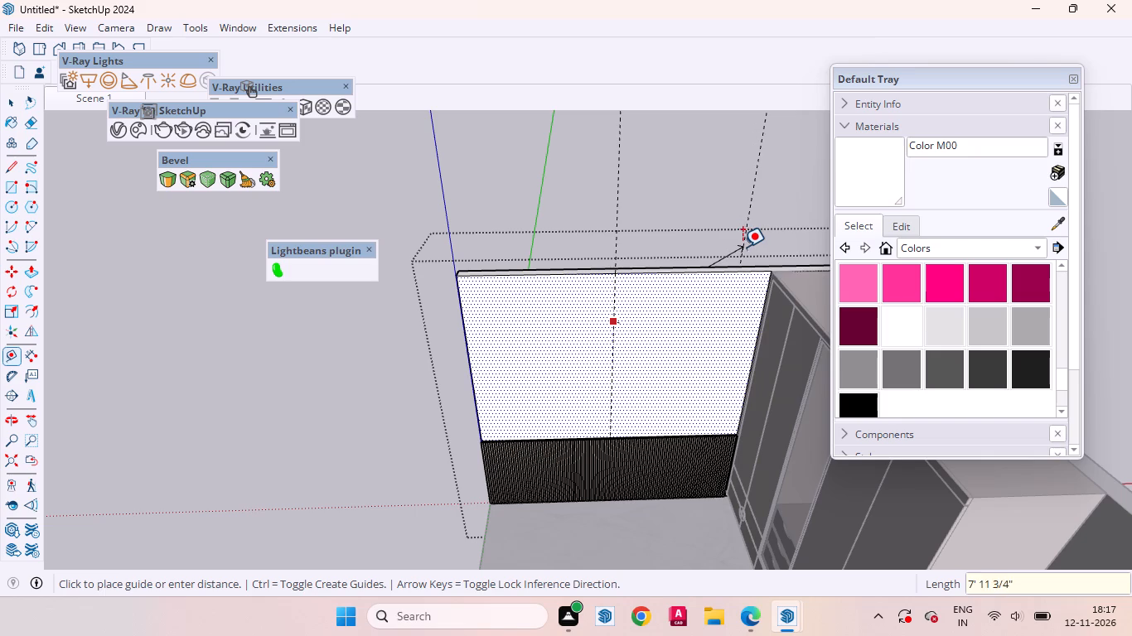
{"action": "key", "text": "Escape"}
Place a vertical guide on the wall face 24" in from its edge beside the wardrobe.
{"action": "scroll", "coordinate": [752, 277], "scroll_direction": "up", "scroll_amount": 9}
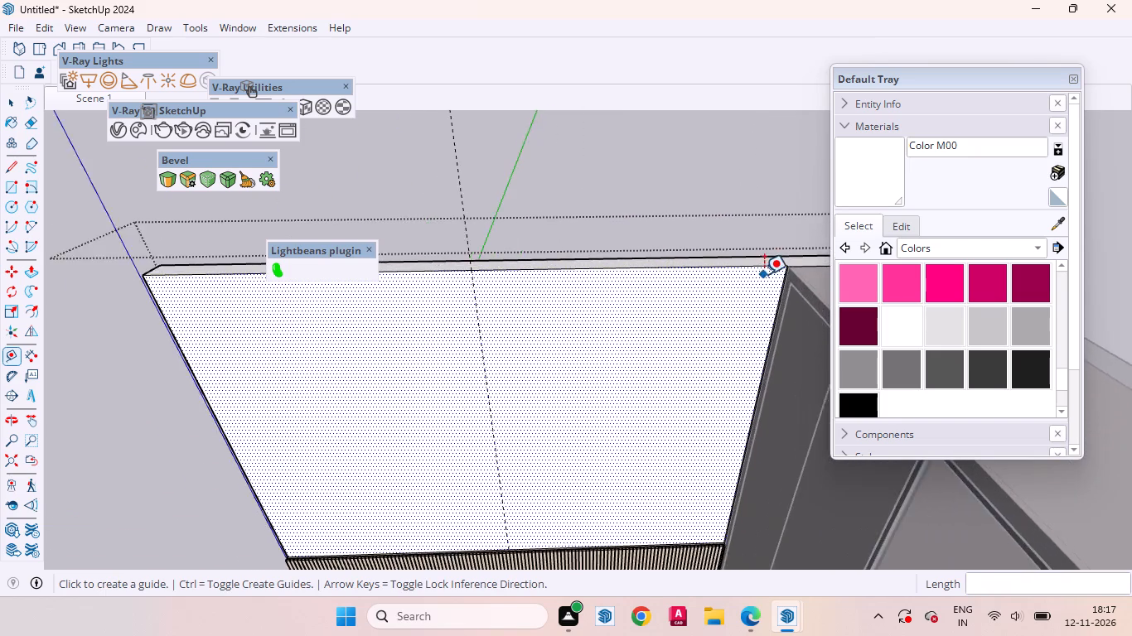
{"action": "scroll", "coordinate": [764, 274], "scroll_direction": "up", "scroll_amount": 11}
{"action": "left_click", "coordinate": [805, 267]}
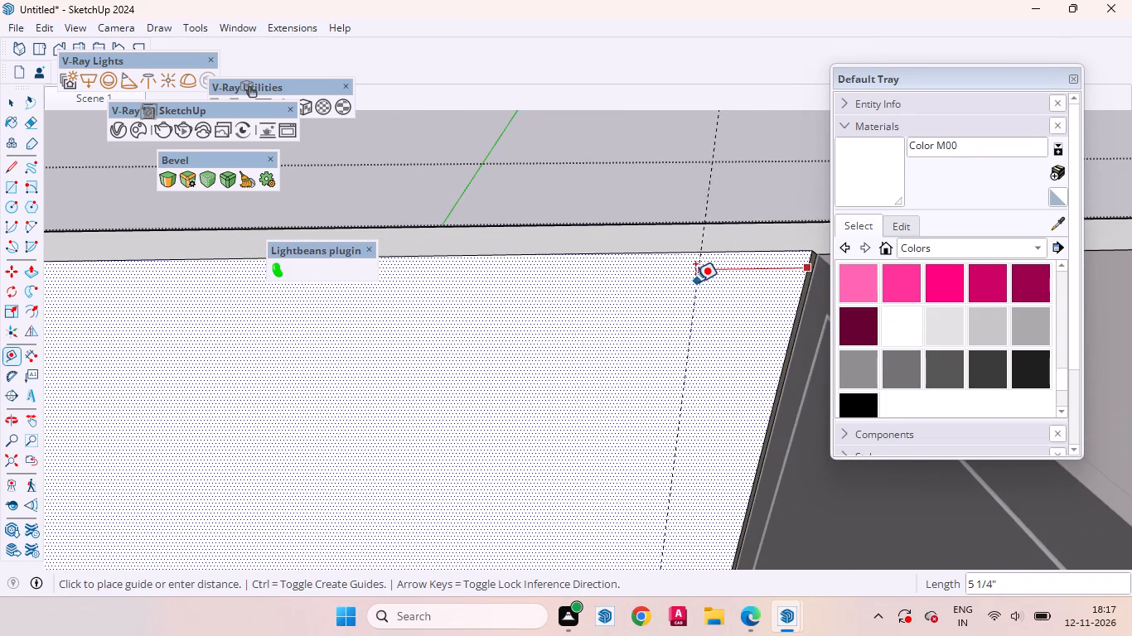
{"action": "type", "text": "24"}
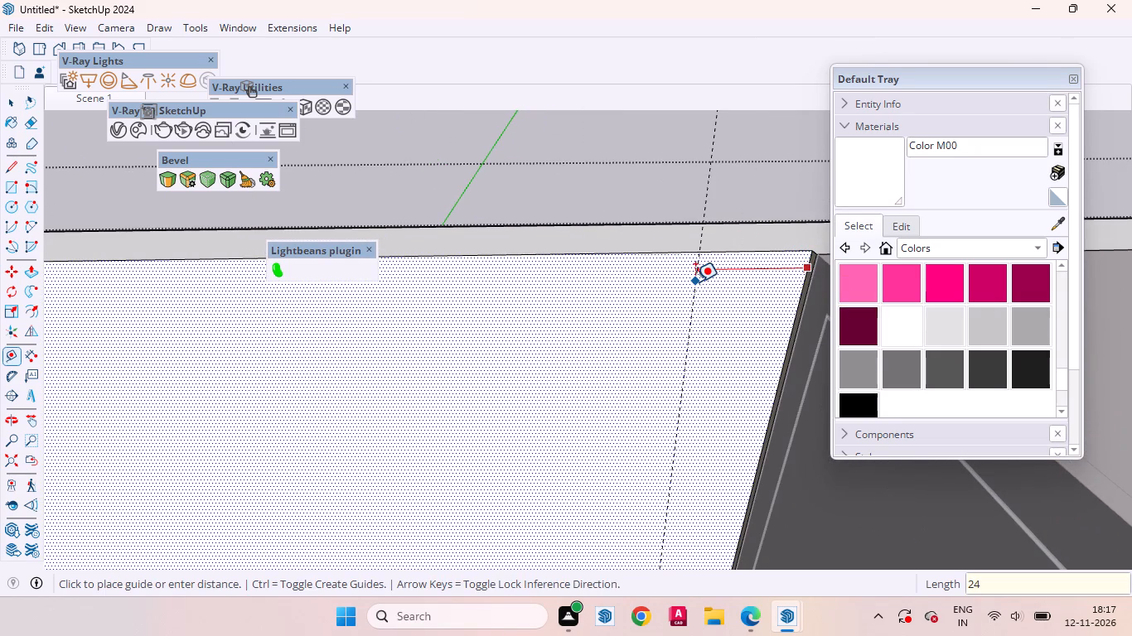
{"action": "key", "text": "Return"}
Place a vertical guide on the wall face 24" in from its edge opposite the wardrobe.
{"action": "scroll", "coordinate": [720, 267], "scroll_direction": "down", "scroll_amount": 20}
{"action": "scroll", "coordinate": [720, 267], "scroll_direction": "down", "scroll_amount": 3}
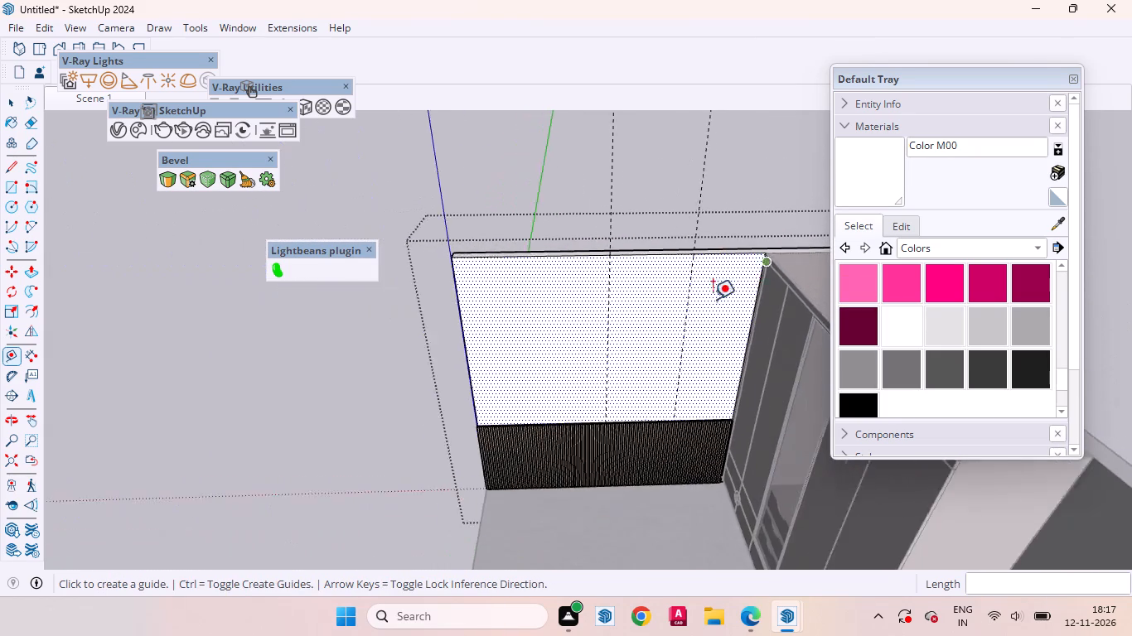
{"action": "scroll", "coordinate": [527, 325], "scroll_direction": "up", "scroll_amount": 4}
{"action": "left_click", "coordinate": [463, 282]}
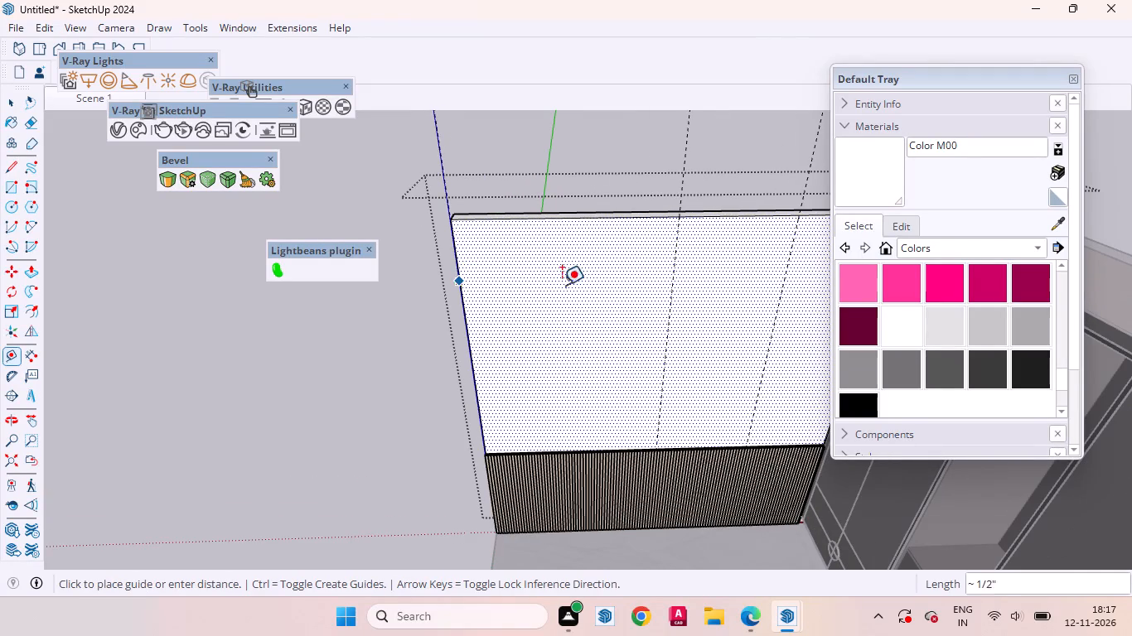
{"action": "type", "text": "24"}
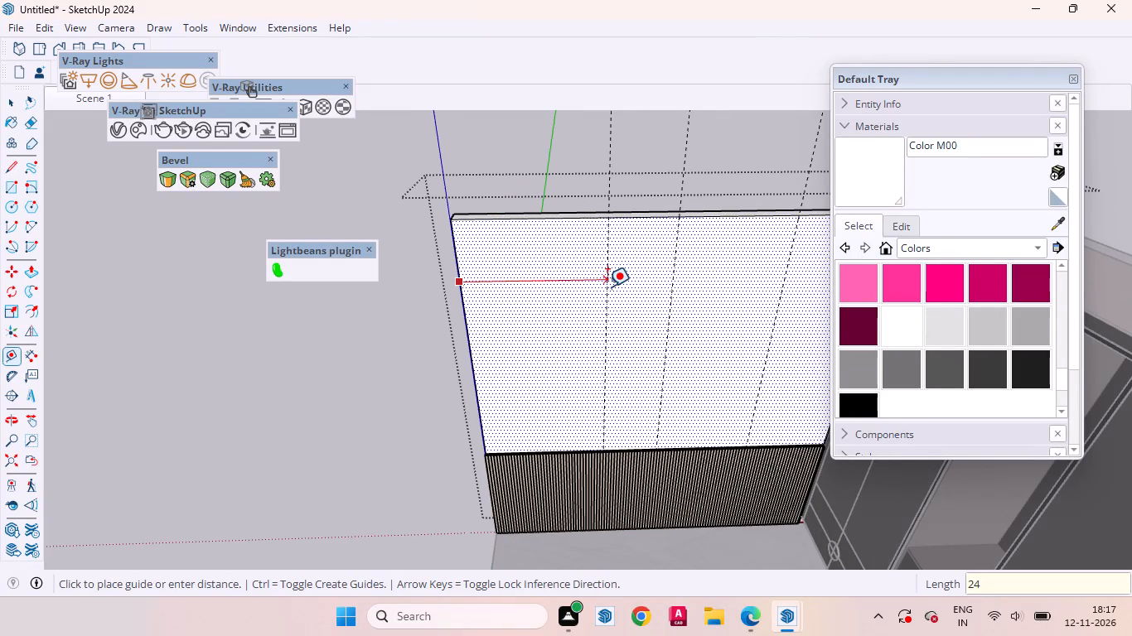
{"action": "key", "text": "Return"}
{"action": "key", "text": "space"}
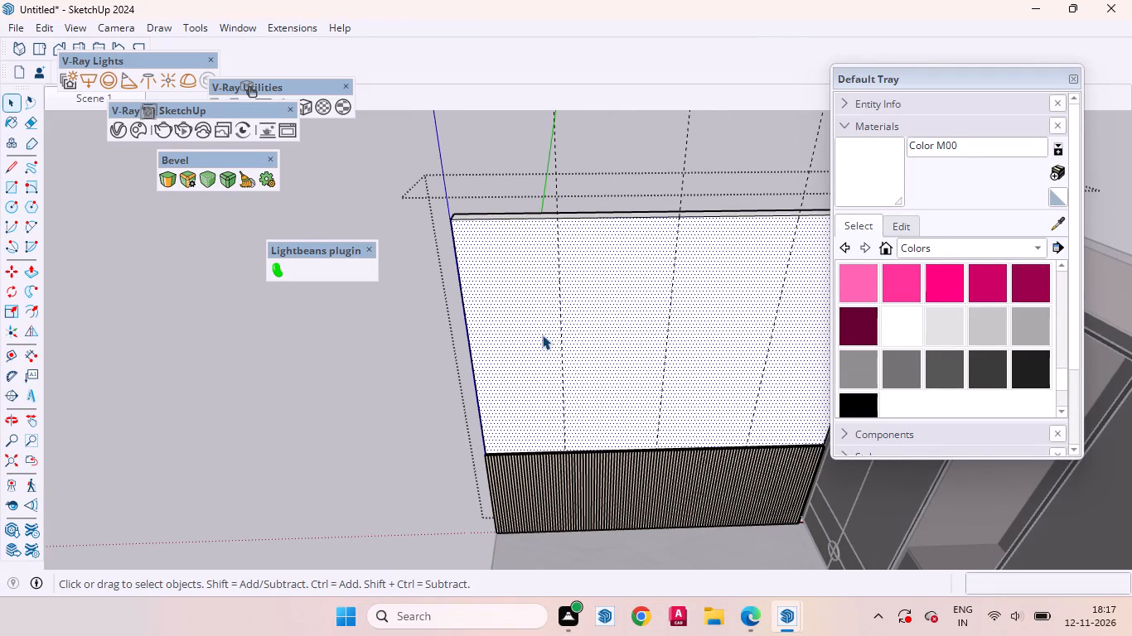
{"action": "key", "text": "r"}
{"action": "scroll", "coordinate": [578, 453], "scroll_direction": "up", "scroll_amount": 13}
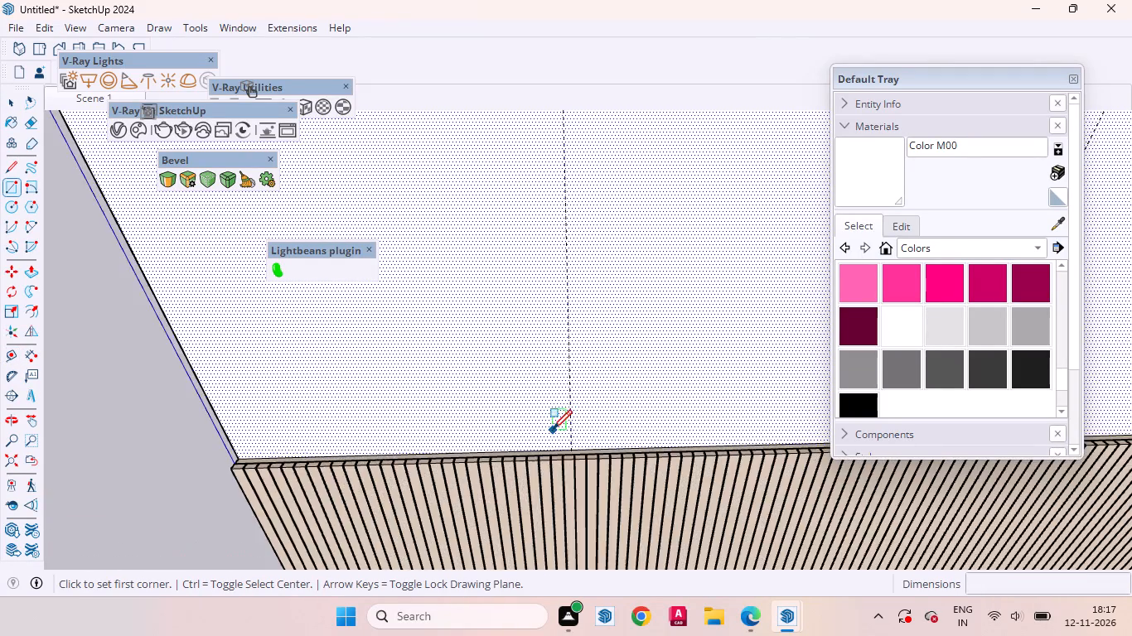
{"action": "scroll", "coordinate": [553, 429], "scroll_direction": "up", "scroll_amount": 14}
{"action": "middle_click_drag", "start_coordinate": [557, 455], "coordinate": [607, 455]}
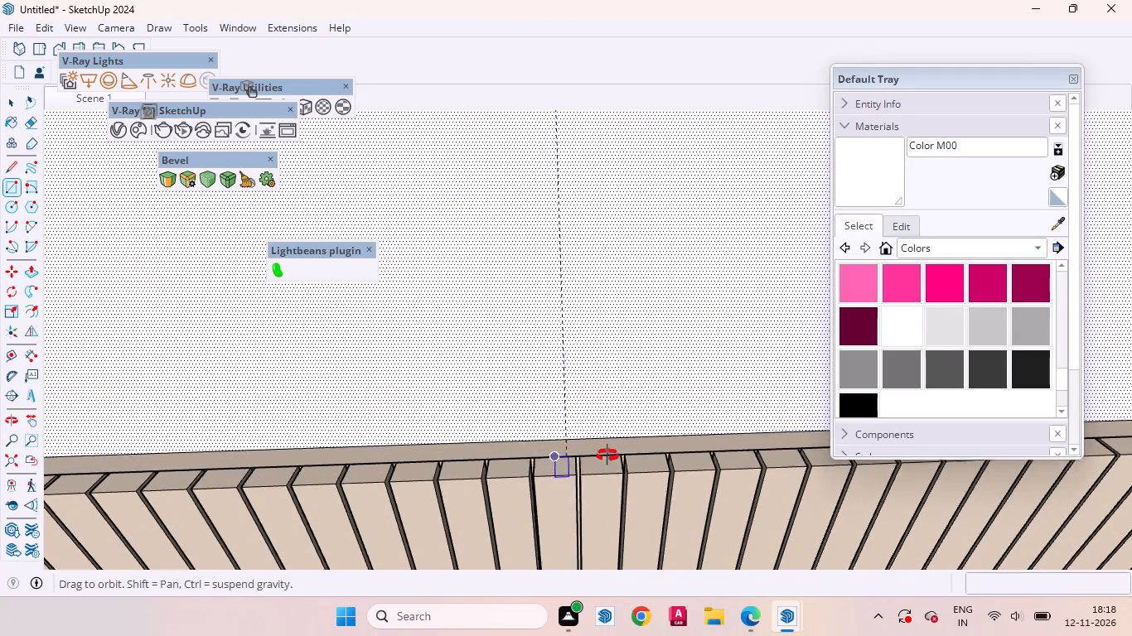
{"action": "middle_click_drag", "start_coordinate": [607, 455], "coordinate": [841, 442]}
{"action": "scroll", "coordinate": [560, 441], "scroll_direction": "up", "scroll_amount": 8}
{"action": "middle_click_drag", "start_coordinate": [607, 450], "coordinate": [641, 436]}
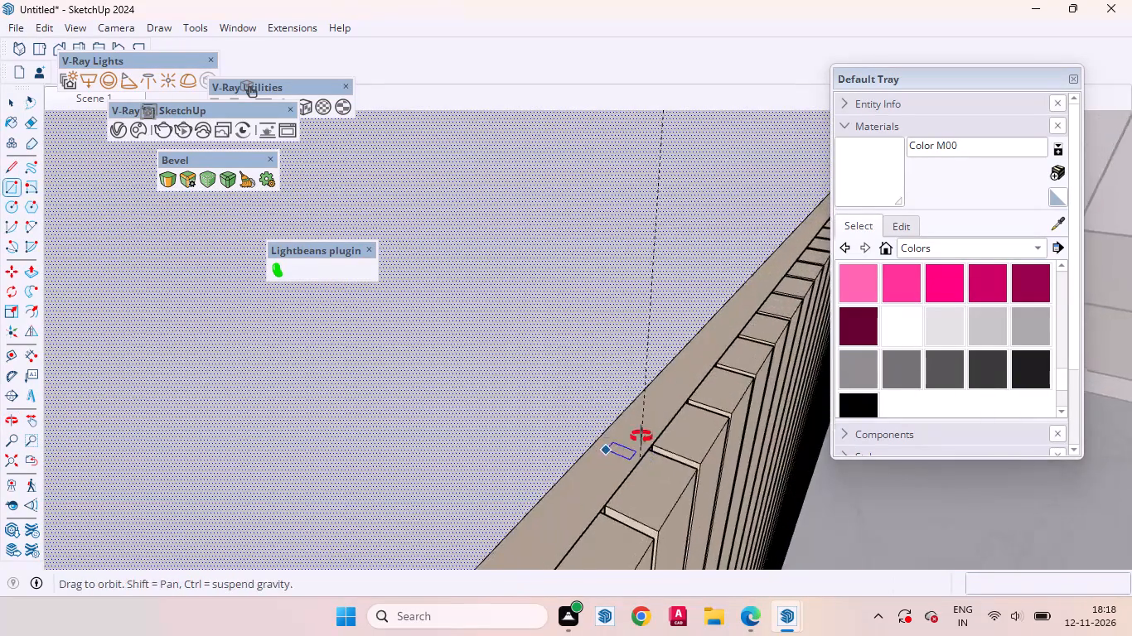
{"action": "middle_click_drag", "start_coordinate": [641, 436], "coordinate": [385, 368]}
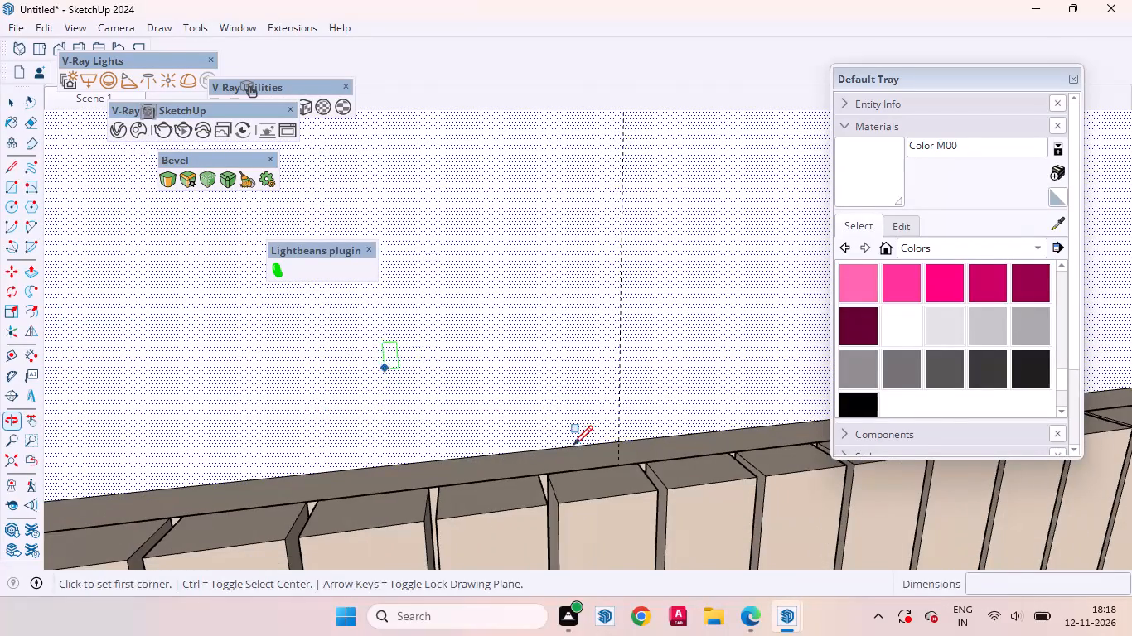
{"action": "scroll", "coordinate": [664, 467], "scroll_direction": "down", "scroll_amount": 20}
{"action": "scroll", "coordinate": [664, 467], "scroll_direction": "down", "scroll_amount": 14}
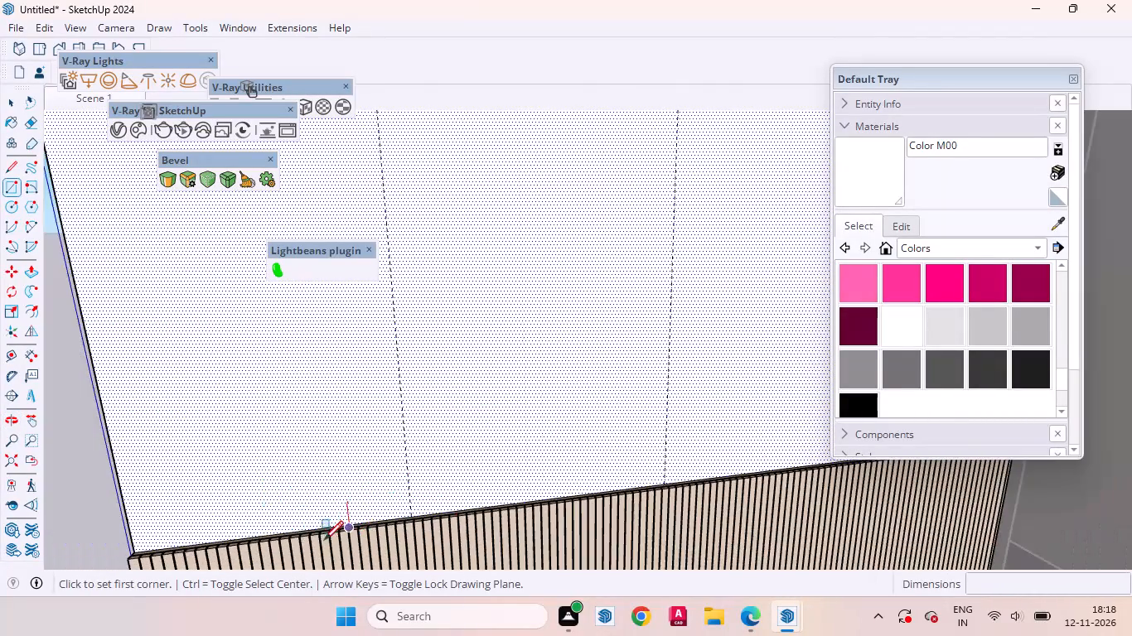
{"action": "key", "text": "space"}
Place another vertical guide 2' in from the wall face's edge opposite the wardrobe.
{"action": "scroll", "coordinate": [679, 484], "scroll_direction": "up", "scroll_amount": 10}
{"action": "middle_click_drag", "start_coordinate": [629, 496], "coordinate": [884, 593]}
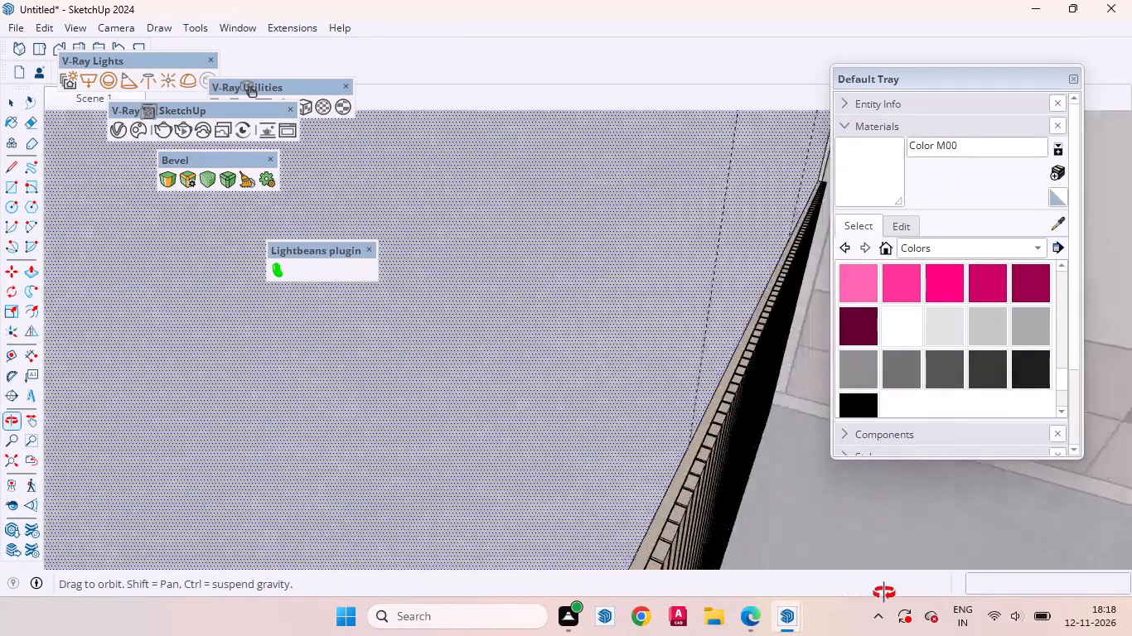
{"action": "middle_click_drag", "start_coordinate": [884, 593], "coordinate": [381, 510]}
{"action": "scroll", "coordinate": [600, 475], "scroll_direction": "down", "scroll_amount": 9}
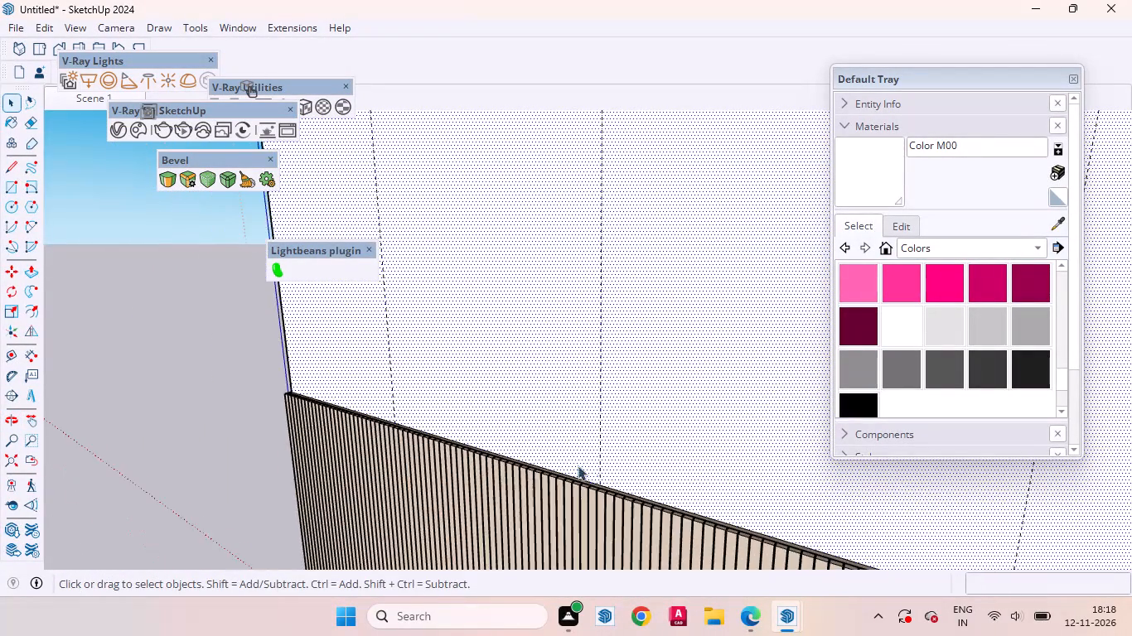
{"action": "middle_click_drag", "start_coordinate": [435, 447], "coordinate": [781, 453]}
{"action": "scroll", "coordinate": [782, 417], "scroll_direction": "down", "scroll_amount": 5}
{"action": "scroll", "coordinate": [428, 499], "scroll_direction": "up", "scroll_amount": 10}
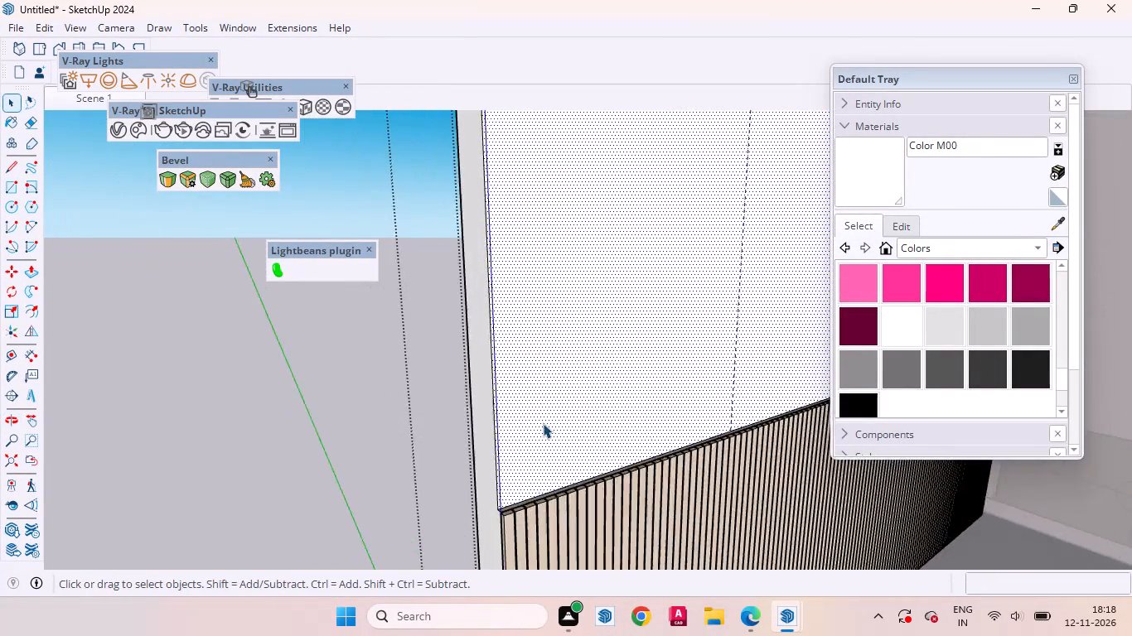
{"action": "scroll", "coordinate": [543, 423], "scroll_direction": "up", "scroll_amount": 2}
{"action": "middle_click_drag", "start_coordinate": [527, 464], "coordinate": [317, 460]}
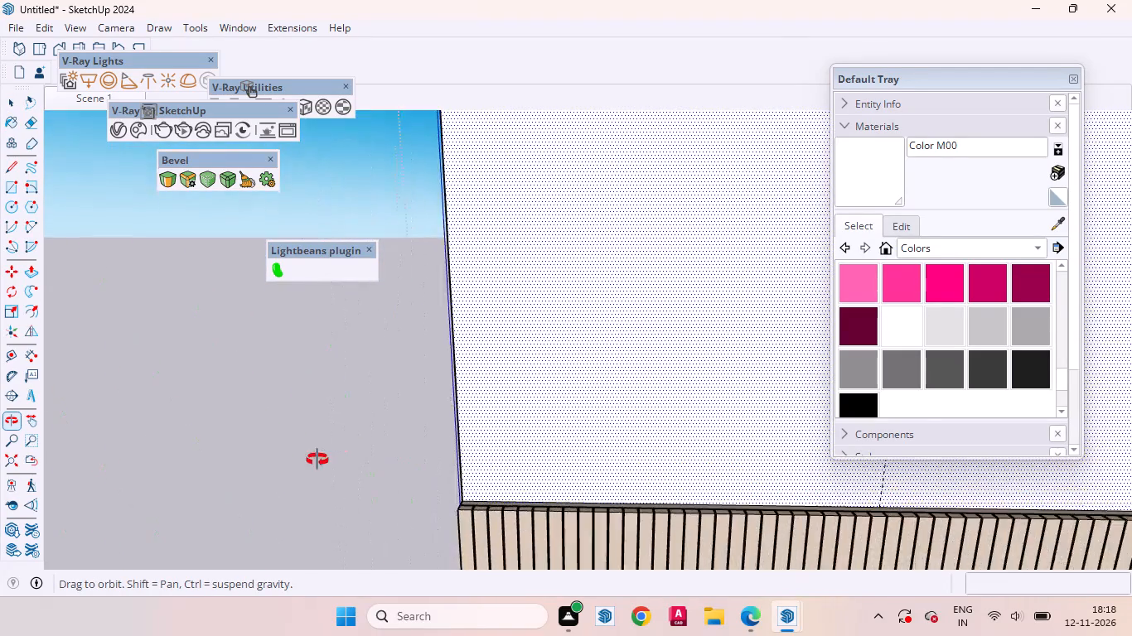
{"action": "middle_click_drag", "start_coordinate": [317, 460], "coordinate": [314, 456]}
{"action": "scroll", "coordinate": [466, 388], "scroll_direction": "up", "scroll_amount": 8}
{"action": "key", "text": "t"}
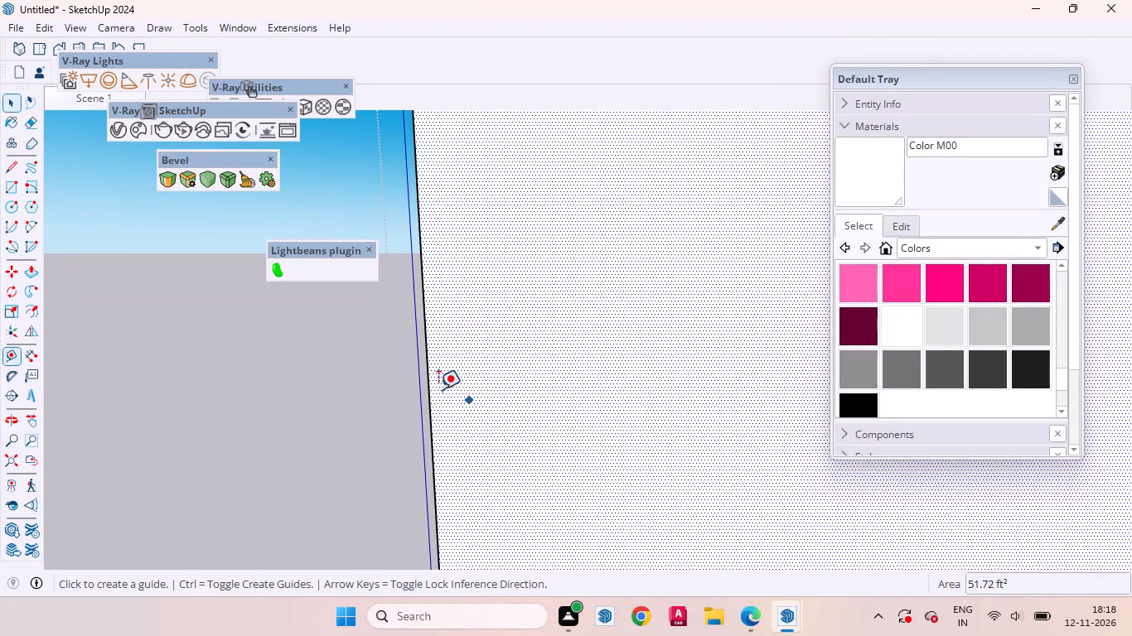
{"action": "left_click", "coordinate": [430, 373]}
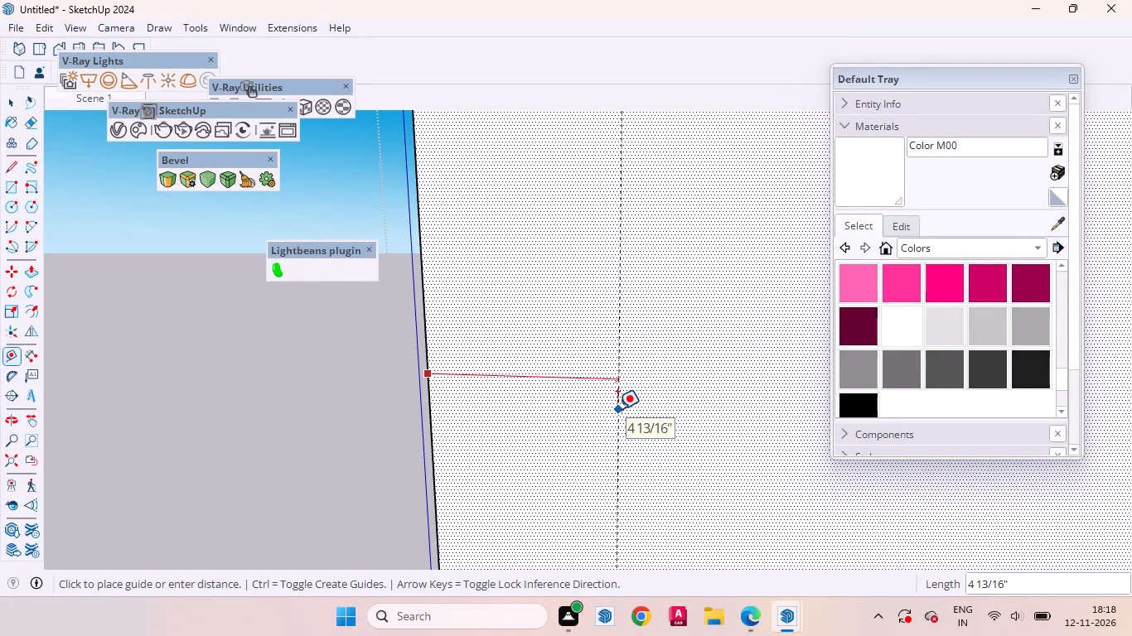
{"action": "key", "text": "2"}
{"action": "key", "text": "apostrophe"}
{"action": "key", "text": "Return"}
{"action": "key", "text": "space"}
{"action": "scroll", "coordinate": [555, 432], "scroll_direction": "down", "scroll_amount": 19}
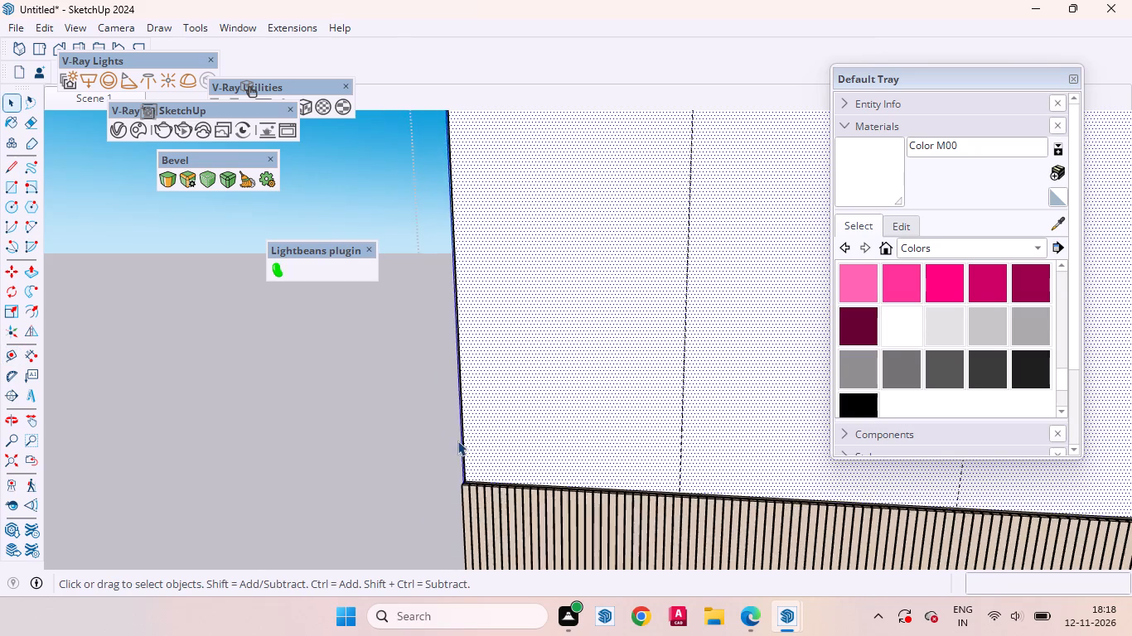
Erase the duplicate vertical guide beside the one 2' in from the wall face's edge opposite the wardrobe.
{"action": "scroll", "coordinate": [457, 441], "scroll_direction": "down", "scroll_amount": 4}
{"action": "scroll", "coordinate": [583, 456], "scroll_direction": "up", "scroll_amount": 20}
{"action": "scroll", "coordinate": [583, 456], "scroll_direction": "up", "scroll_amount": 4}
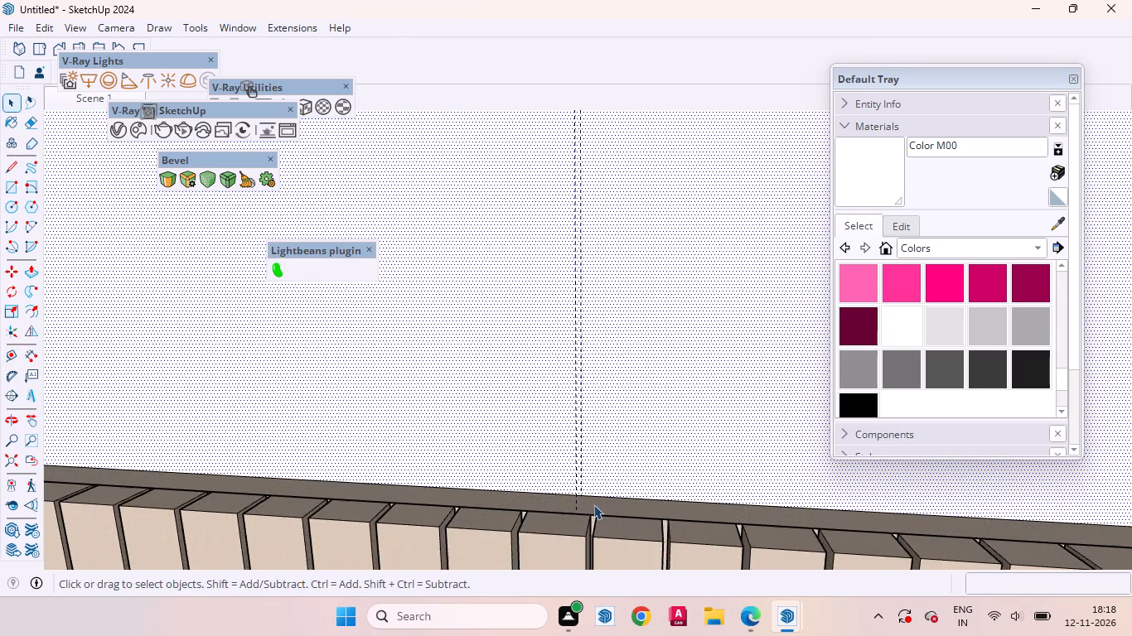
{"action": "scroll", "coordinate": [593, 504], "scroll_direction": "up", "scroll_amount": 5}
{"action": "left_click", "coordinate": [575, 499]}
{"action": "right_click", "coordinate": [575, 499]}
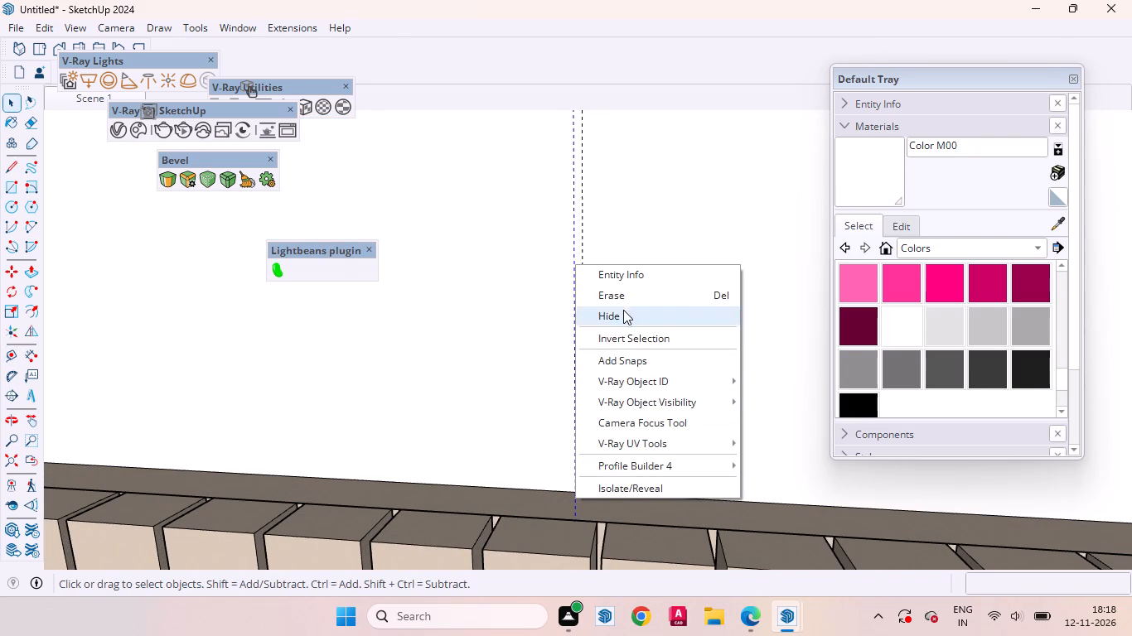
{"action": "left_click", "coordinate": [622, 299]}
Draw a 6' vertical line from the fluted panel's top to the wall's top along the guide nearest the edge opposite the wardrobe.
{"action": "scroll", "coordinate": [594, 415], "scroll_direction": "down", "scroll_amount": 3}
{"action": "scroll", "coordinate": [593, 417], "scroll_direction": "up", "scroll_amount": 1}
{"action": "scroll", "coordinate": [593, 419], "scroll_direction": "down", "scroll_amount": 15}
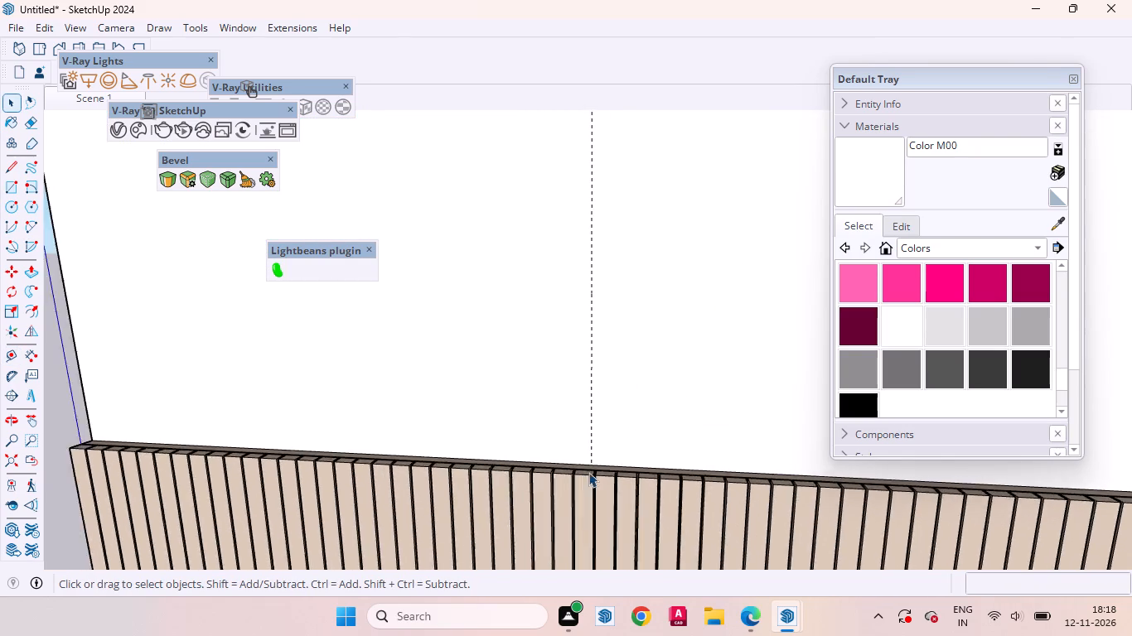
{"action": "scroll", "coordinate": [588, 472], "scroll_direction": "down", "scroll_amount": 6}
{"action": "scroll", "coordinate": [589, 480], "scroll_direction": "up", "scroll_amount": 1}
{"action": "scroll", "coordinate": [588, 481], "scroll_direction": "down", "scroll_amount": 18}
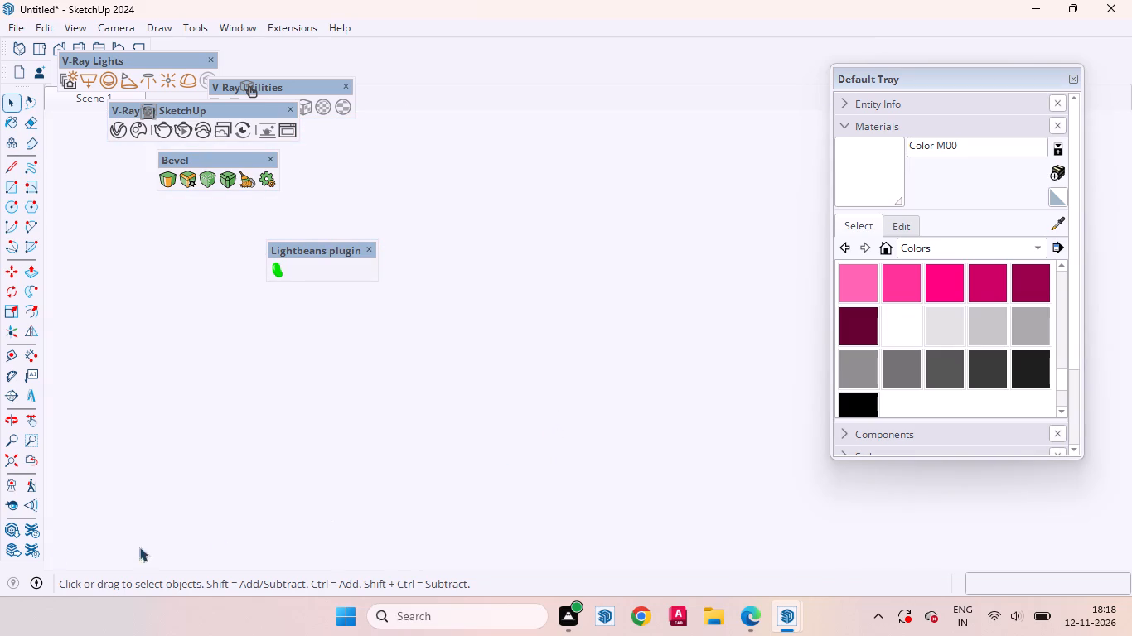
{"action": "left_click", "coordinate": [30, 464]}
{"action": "middle_click_drag", "start_coordinate": [501, 464], "coordinate": [596, 527]}
{"action": "scroll", "coordinate": [601, 517], "scroll_direction": "down", "scroll_amount": 4}
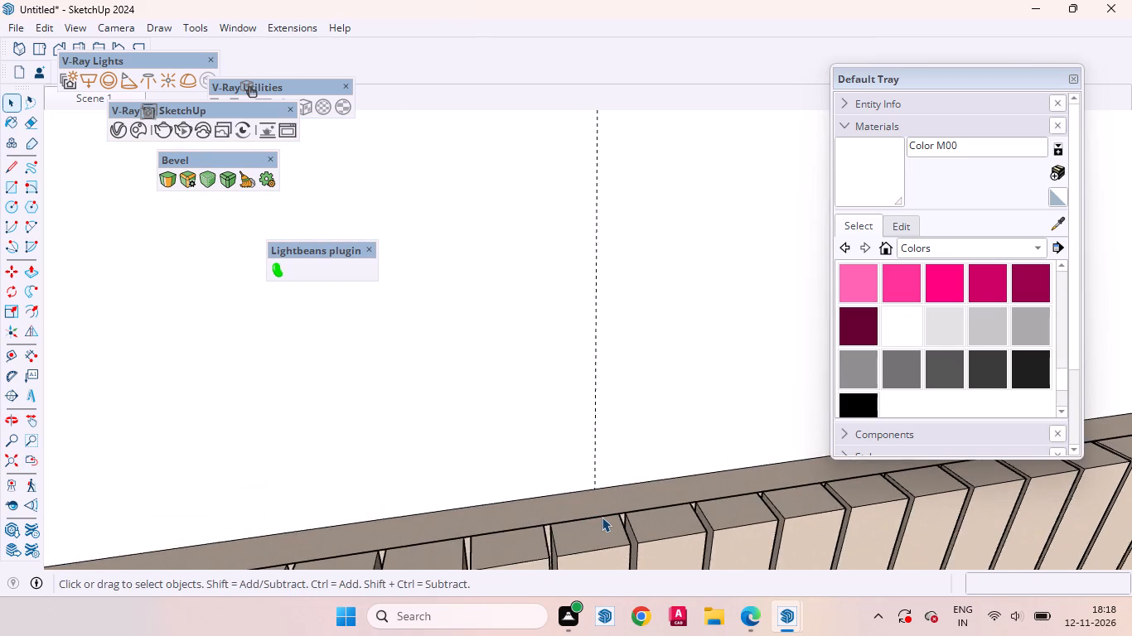
{"action": "scroll", "coordinate": [602, 517], "scroll_direction": "down", "scroll_amount": 4}
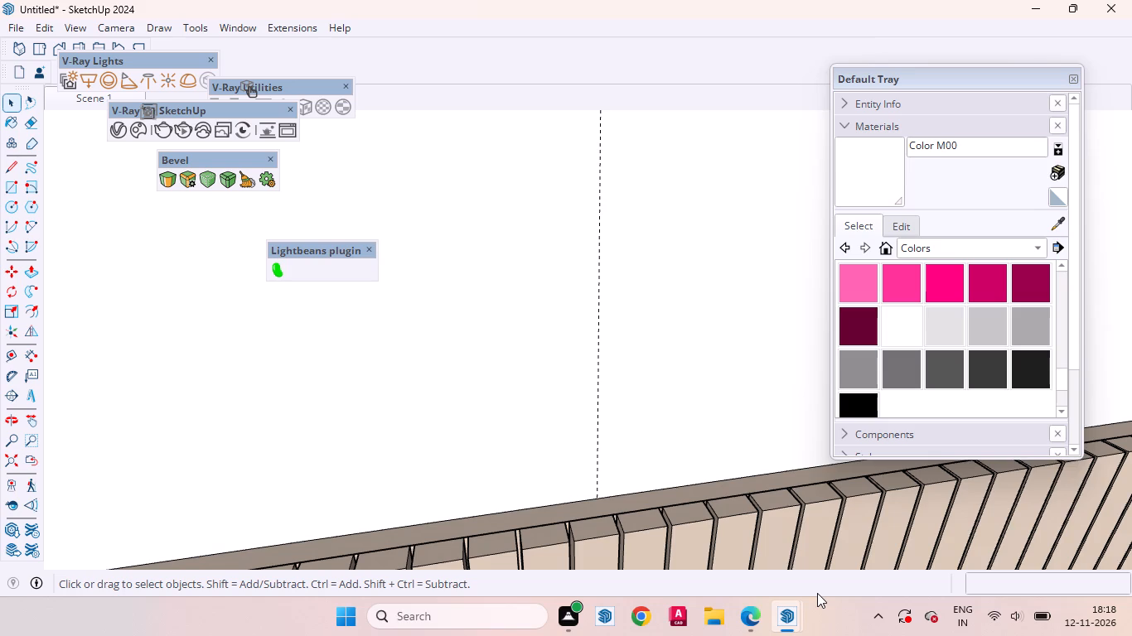
{"action": "left_click", "coordinate": [380, 356]}
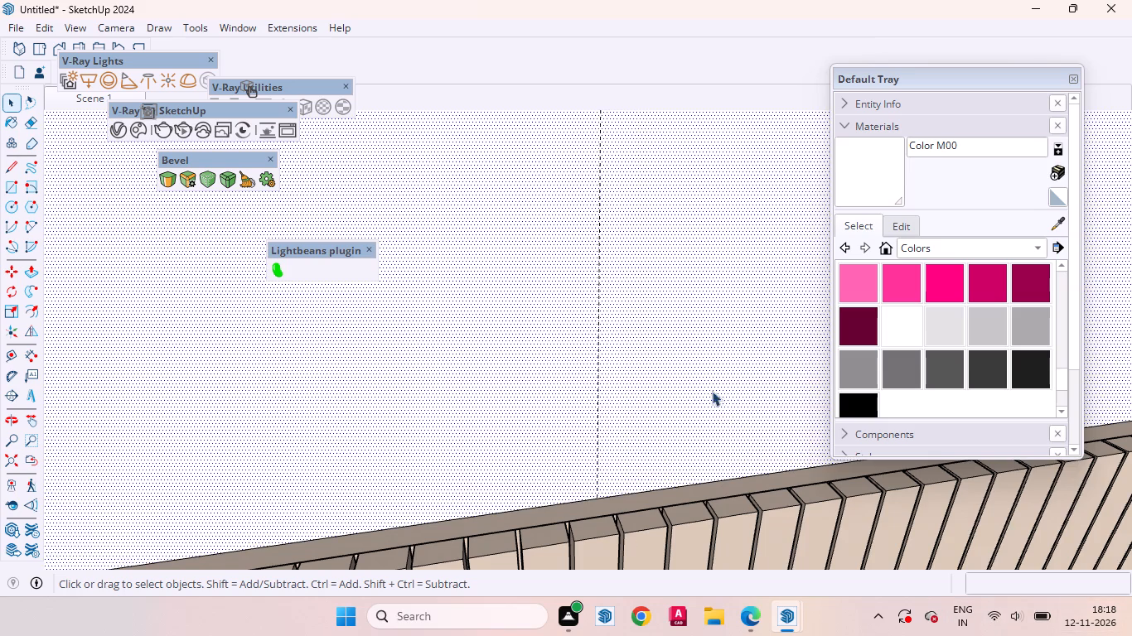
{"action": "scroll", "coordinate": [721, 410], "scroll_direction": "down", "scroll_amount": 14}
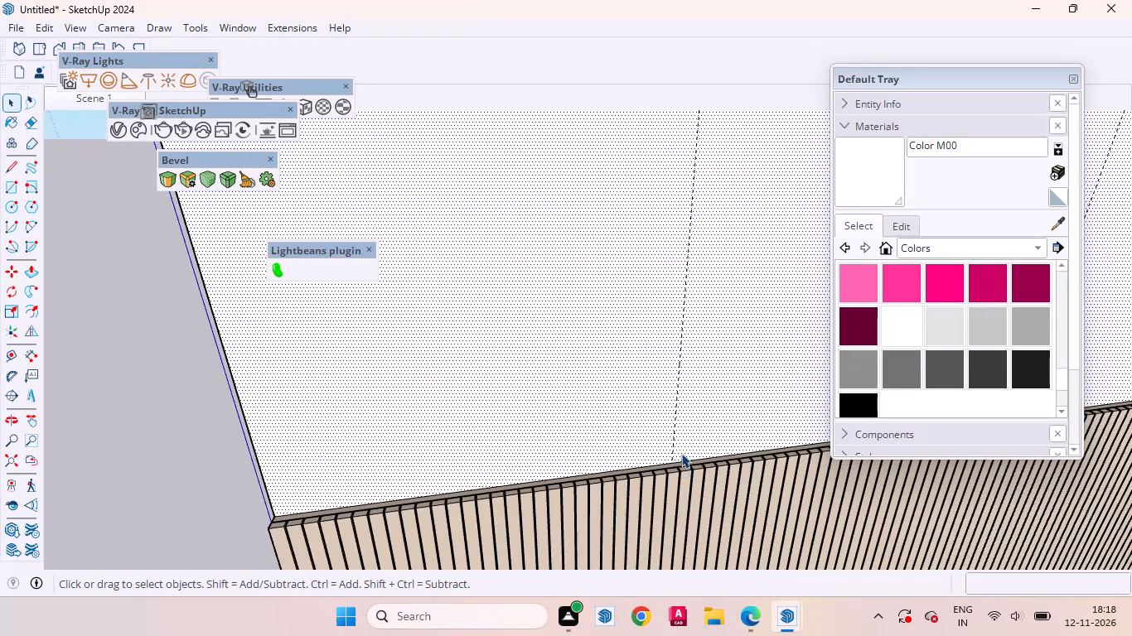
{"action": "key", "text": "l"}
{"action": "scroll", "coordinate": [681, 453], "scroll_direction": "up", "scroll_amount": 20}
{"action": "scroll", "coordinate": [681, 453], "scroll_direction": "up", "scroll_amount": 2}
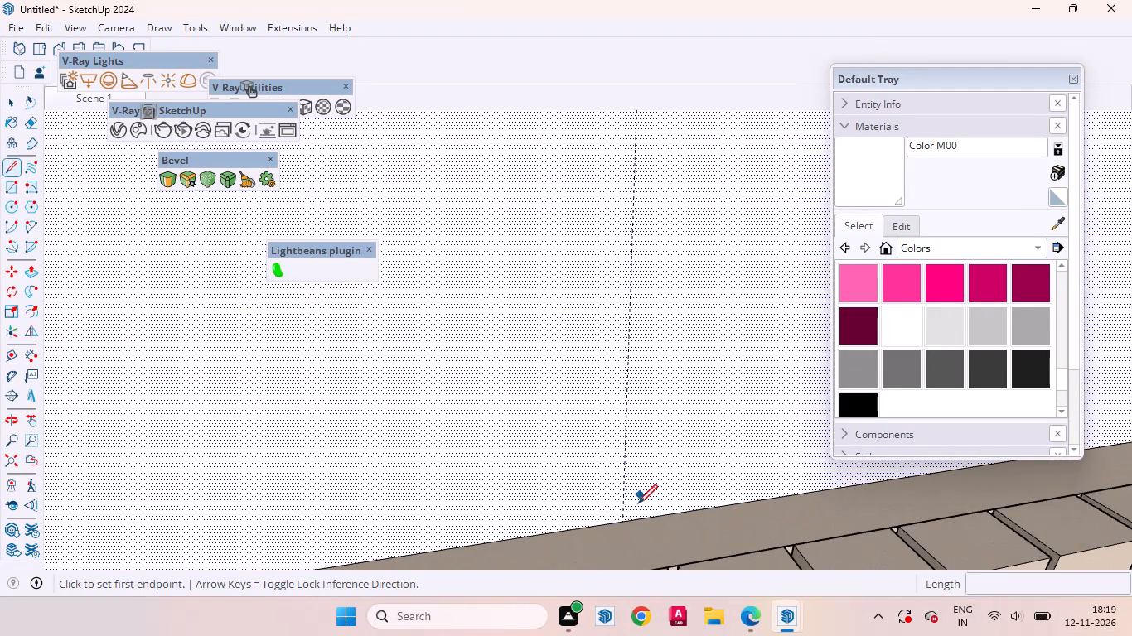
{"action": "left_click", "coordinate": [621, 519]}
{"action": "scroll", "coordinate": [648, 325], "scroll_direction": "down", "scroll_amount": 10}
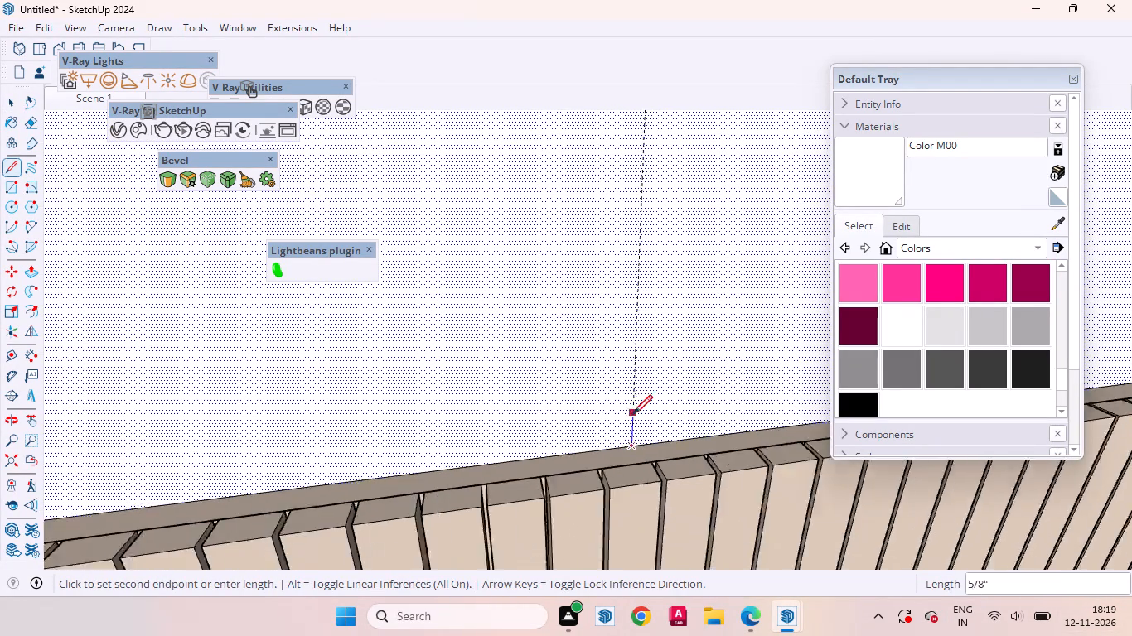
{"action": "scroll", "coordinate": [633, 414], "scroll_direction": "down", "scroll_amount": 20}
{"action": "scroll", "coordinate": [633, 414], "scroll_direction": "down", "scroll_amount": 11}
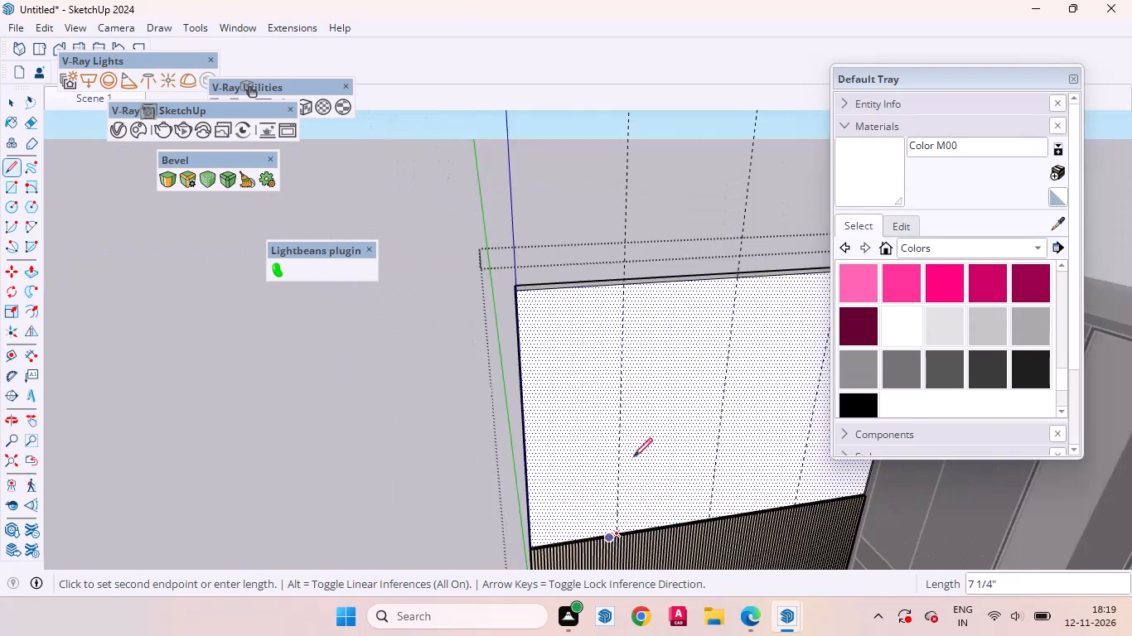
{"action": "scroll", "coordinate": [631, 305], "scroll_direction": "up", "scroll_amount": 8}
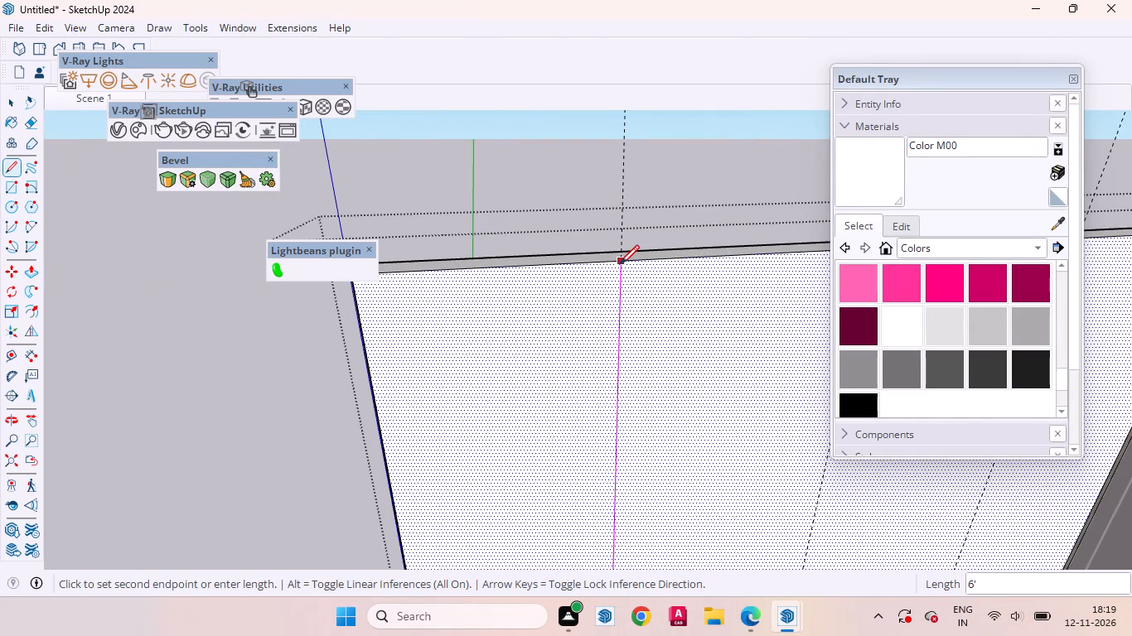
{"action": "left_click", "coordinate": [620, 264]}
{"action": "scroll", "coordinate": [551, 352], "scroll_direction": "down", "scroll_amount": 14}
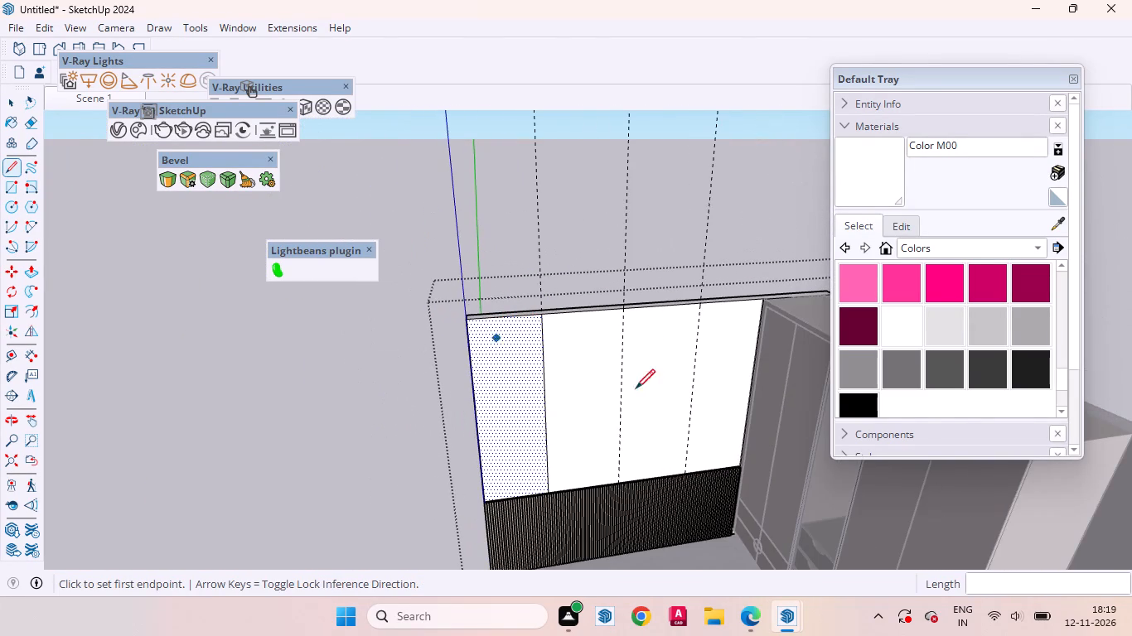
{"action": "key", "text": "space"}
Draw a 6' vertical line from the fluted panel's top to the wall's top along the guide nearest the wardrobe.
{"action": "left_click", "coordinate": [665, 395]}
{"action": "scroll", "coordinate": [679, 416], "scroll_direction": "up", "scroll_amount": 4}
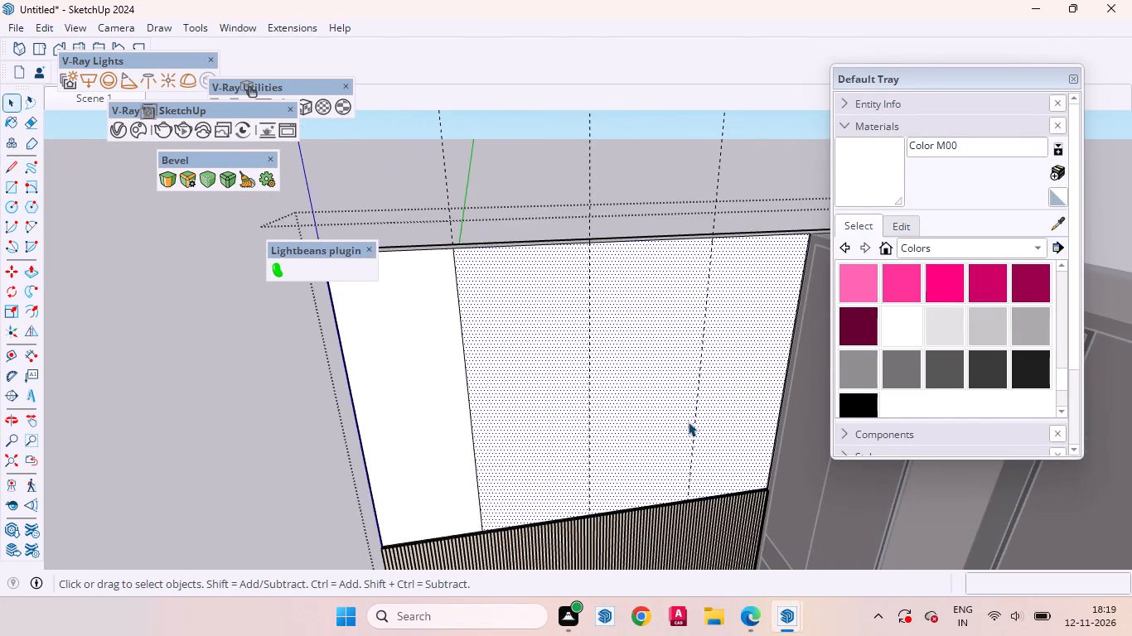
{"action": "middle_click_drag", "start_coordinate": [700, 495], "coordinate": [688, 557]}
{"action": "scroll", "coordinate": [688, 495], "scroll_direction": "up", "scroll_amount": 18}
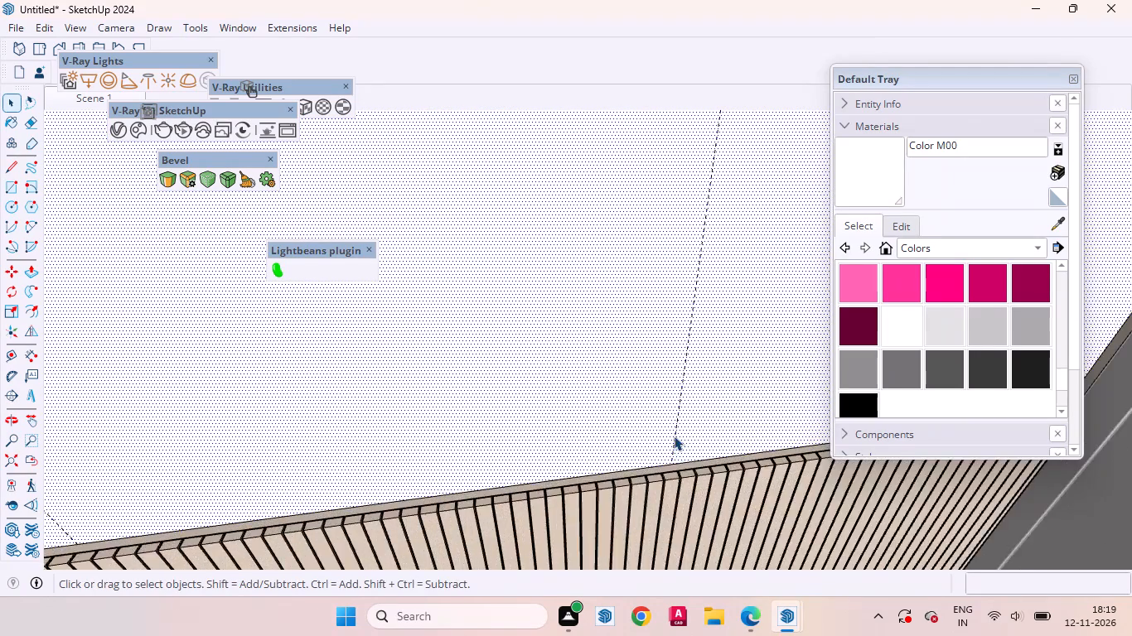
{"action": "scroll", "coordinate": [674, 436], "scroll_direction": "up", "scroll_amount": 8}
{"action": "key", "text": "l"}
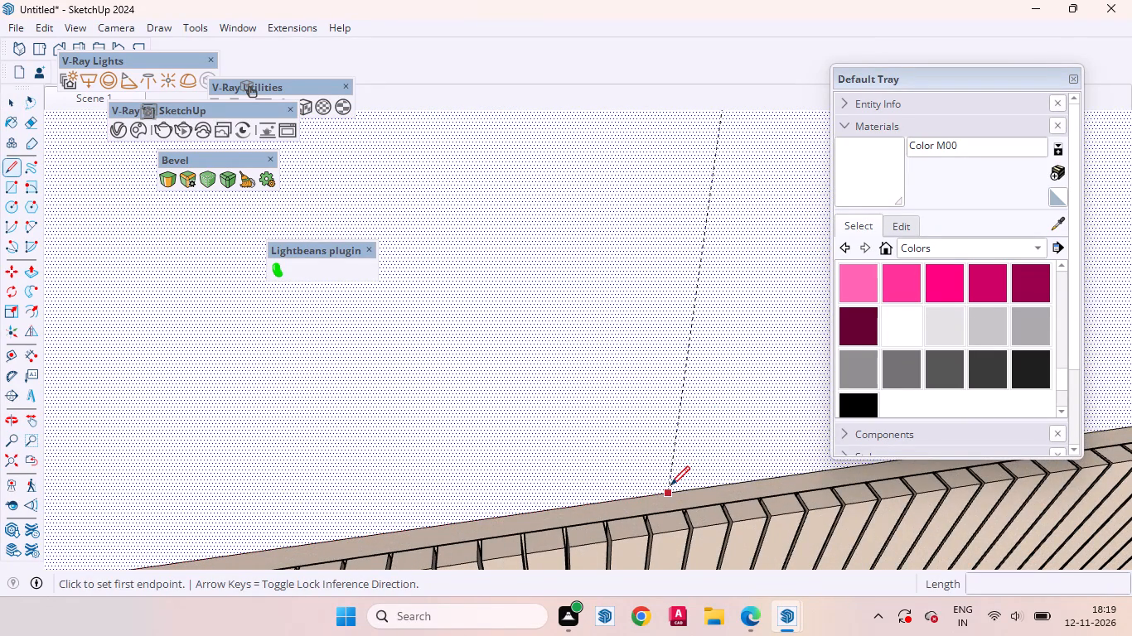
{"action": "left_click", "coordinate": [670, 485]}
{"action": "scroll", "coordinate": [657, 357], "scroll_direction": "down", "scroll_amount": 18}
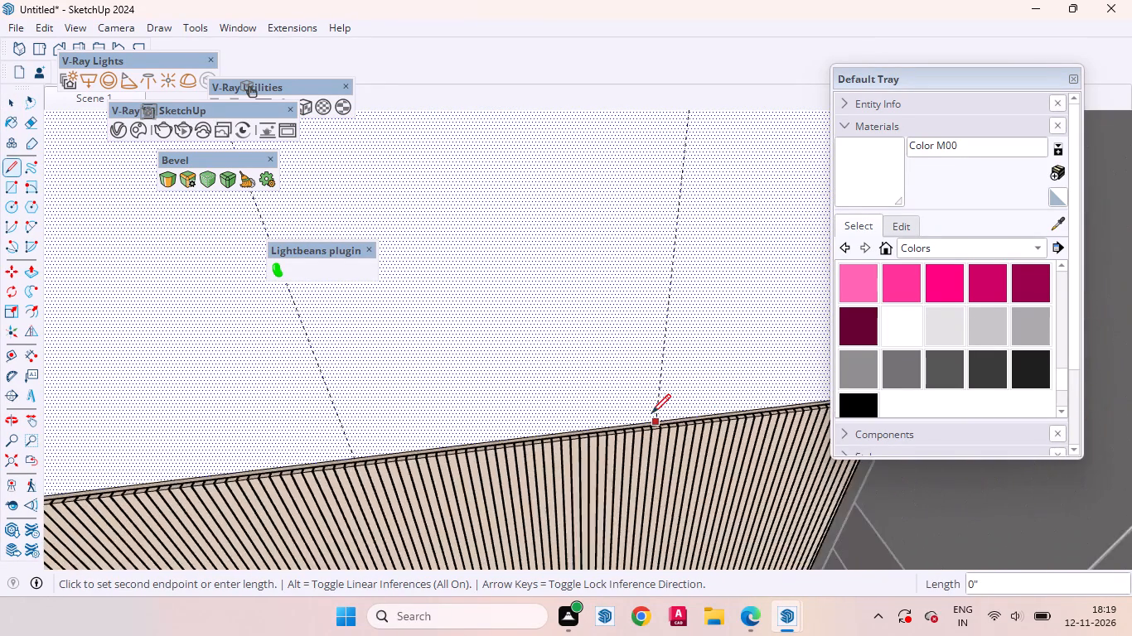
{"action": "scroll", "coordinate": [651, 413], "scroll_direction": "down", "scroll_amount": 15}
{"action": "scroll", "coordinate": [673, 260], "scroll_direction": "up", "scroll_amount": 4}
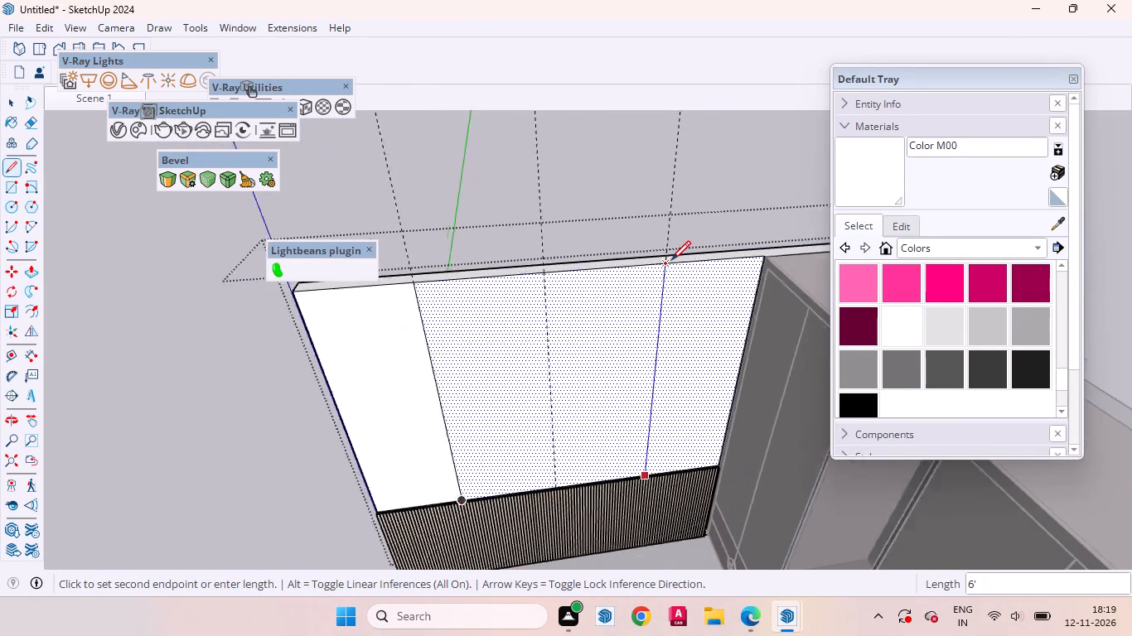
{"action": "scroll", "coordinate": [671, 260], "scroll_direction": "up", "scroll_amount": 2}
{"action": "left_click", "coordinate": [668, 262]}
{"action": "key", "text": "space"}
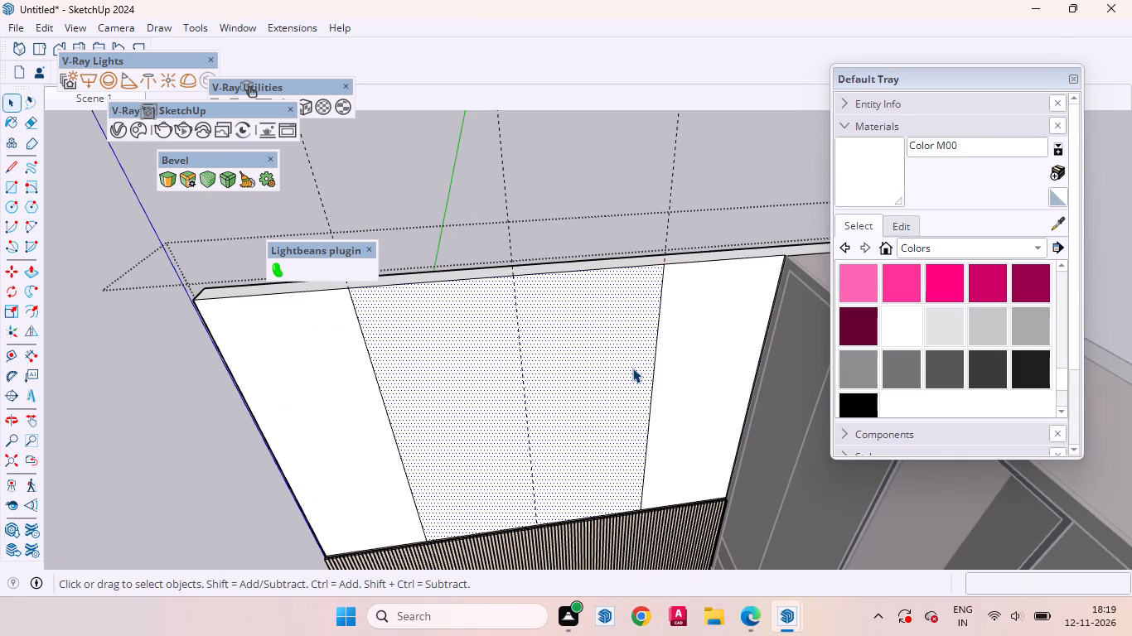
Select the three vertical guides inside the headboard wall group where they extend above the wall.
{"action": "scroll", "coordinate": [653, 300], "scroll_direction": "down", "scroll_amount": 11}
{"action": "scroll", "coordinate": [638, 260], "scroll_direction": "up", "scroll_amount": 1}
{"action": "middle_click_drag", "start_coordinate": [592, 308], "coordinate": [744, 182]}
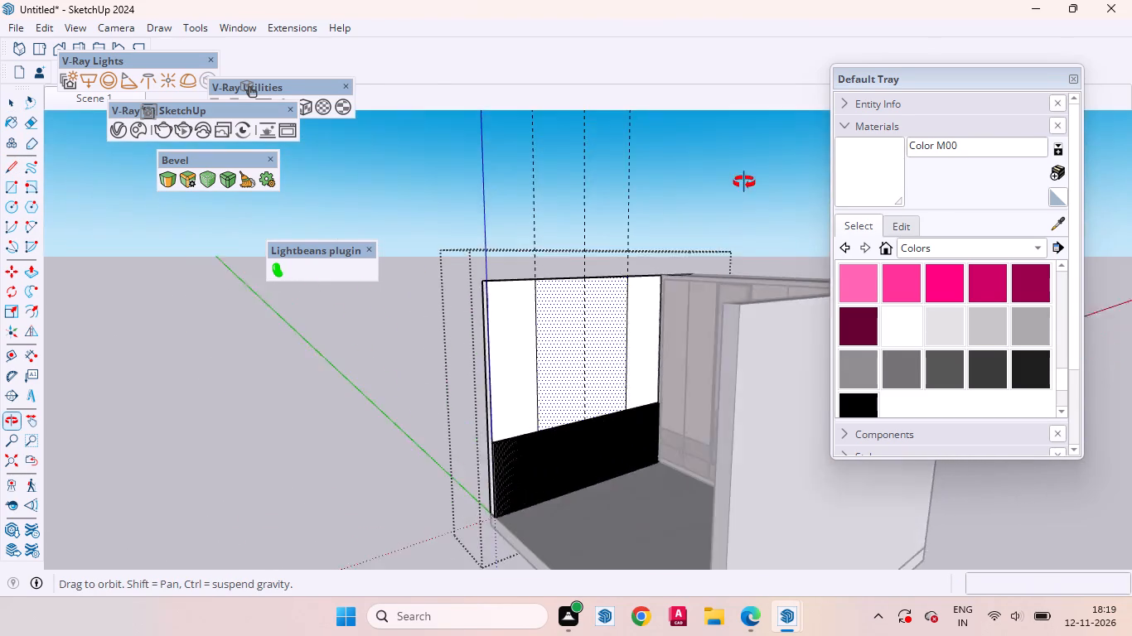
{"action": "middle_click_drag", "start_coordinate": [744, 182], "coordinate": [852, 171]}
{"action": "left_click", "coordinate": [436, 397]}
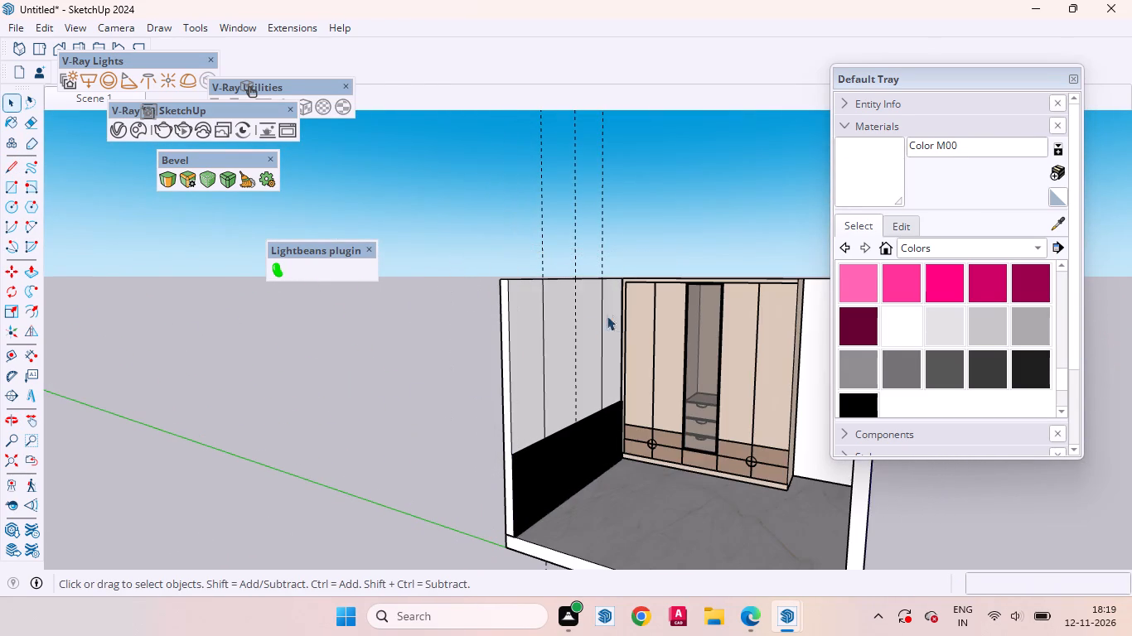
{"action": "middle_click_drag", "start_coordinate": [541, 325], "coordinate": [646, 301]}
{"action": "scroll", "coordinate": [659, 338], "scroll_direction": "up", "scroll_amount": 1}
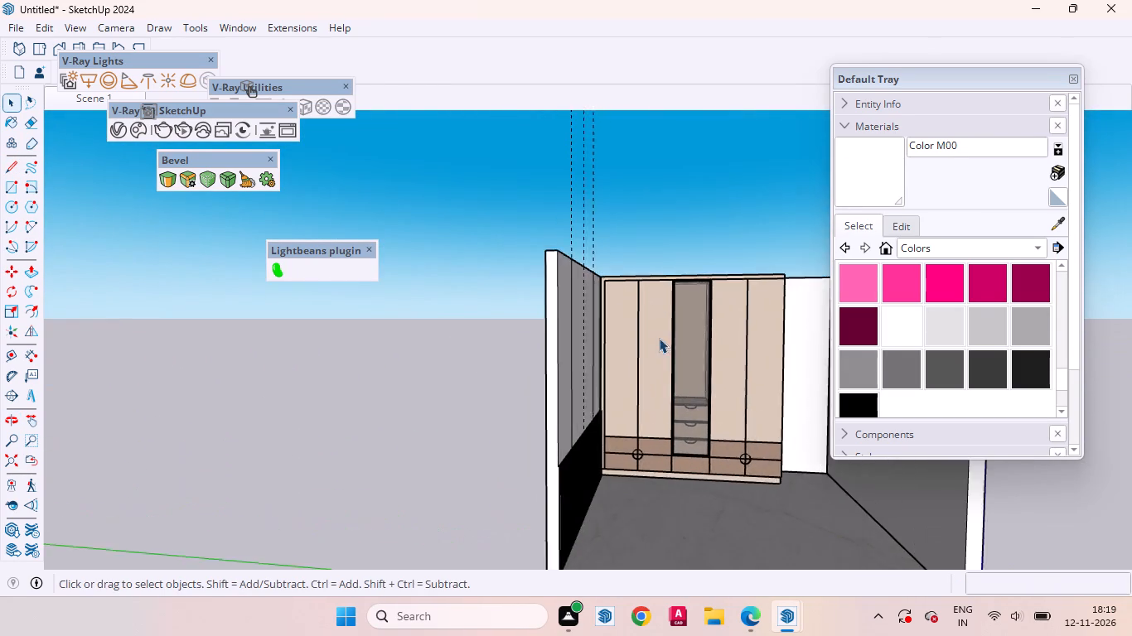
{"action": "scroll", "coordinate": [659, 338], "scroll_direction": "up", "scroll_amount": 2}
{"action": "scroll", "coordinate": [460, 387], "scroll_direction": "up", "scroll_amount": 1}
{"action": "scroll", "coordinate": [457, 393], "scroll_direction": "down", "scroll_amount": 3}
{"action": "middle_click_drag", "start_coordinate": [634, 362], "coordinate": [406, 475]}
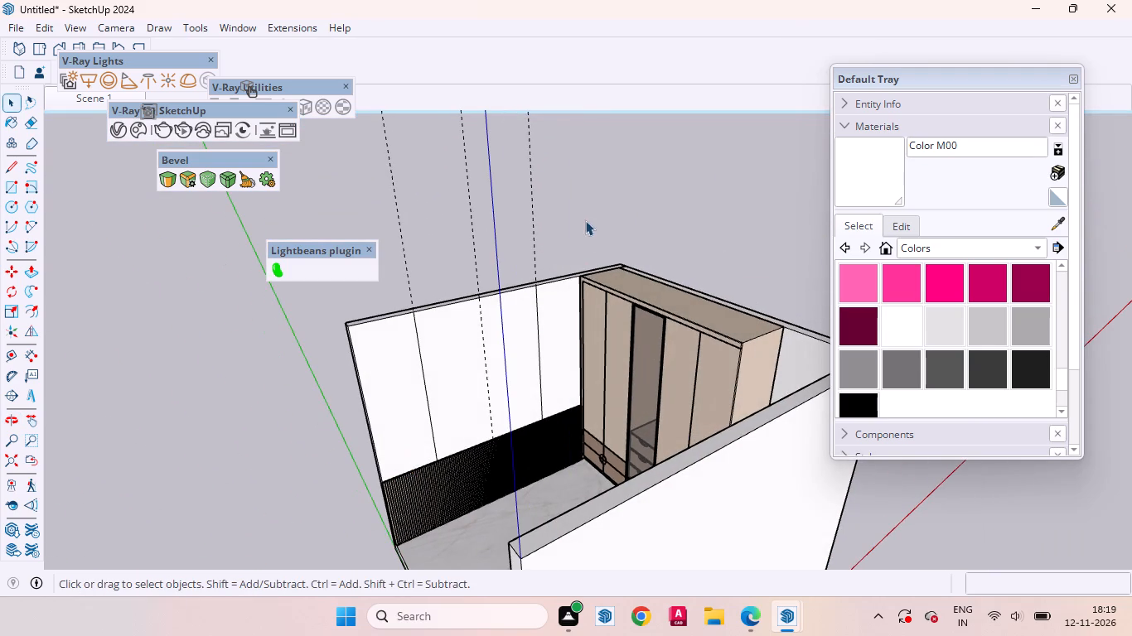
{"action": "left_click_drag", "start_coordinate": [585, 219], "coordinate": [72, 95]}
{"action": "double_click", "coordinate": [432, 345]}
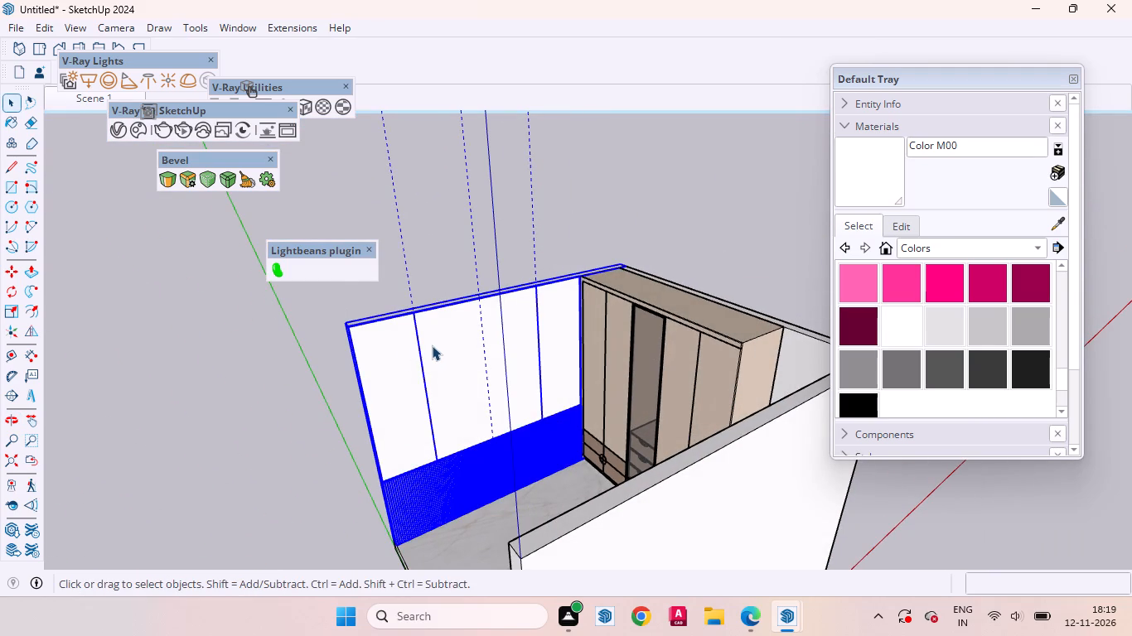
{"action": "left_click_drag", "start_coordinate": [567, 196], "coordinate": [0, 26]}
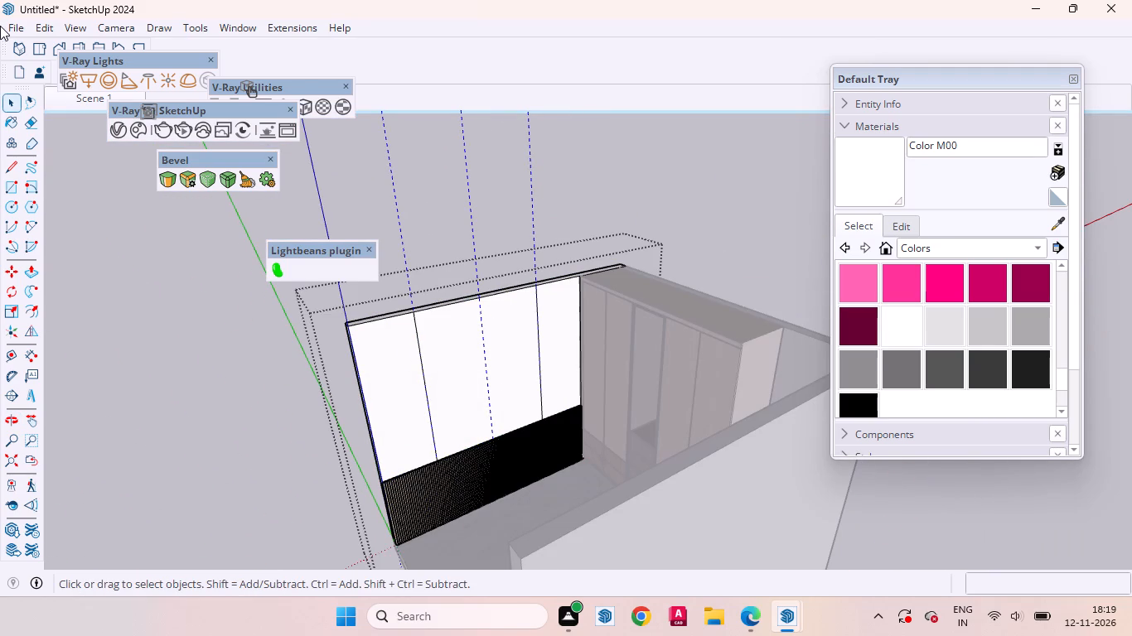
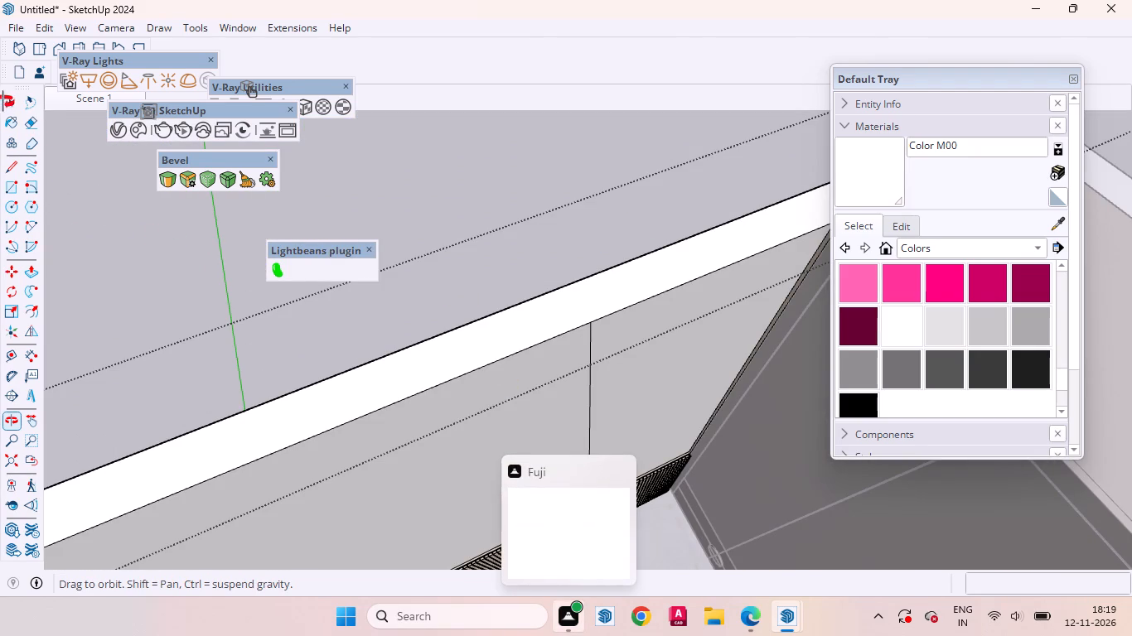
Push/Pull the narrow headboard wall panel beside the wardrobe outward about 1/2", using the fluted panel's top as reference.
{"action": "left_click", "coordinate": [532, 257]}
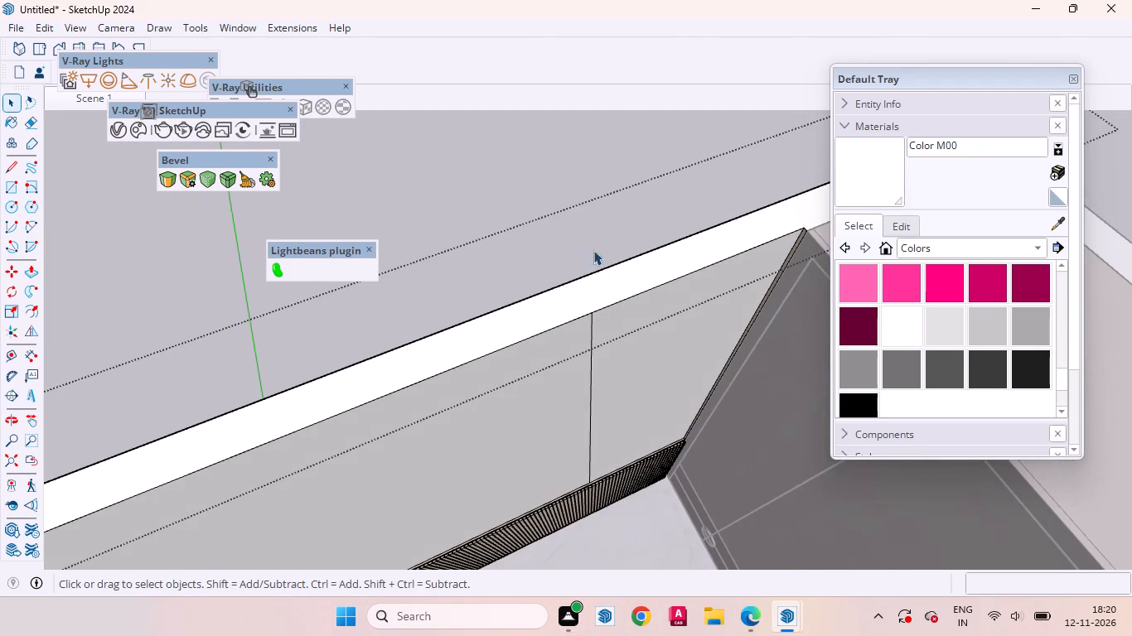
{"action": "scroll", "coordinate": [587, 229], "scroll_direction": "down", "scroll_amount": 9}
{"action": "left_click", "coordinate": [496, 304]}
{"action": "left_click", "coordinate": [511, 354]}
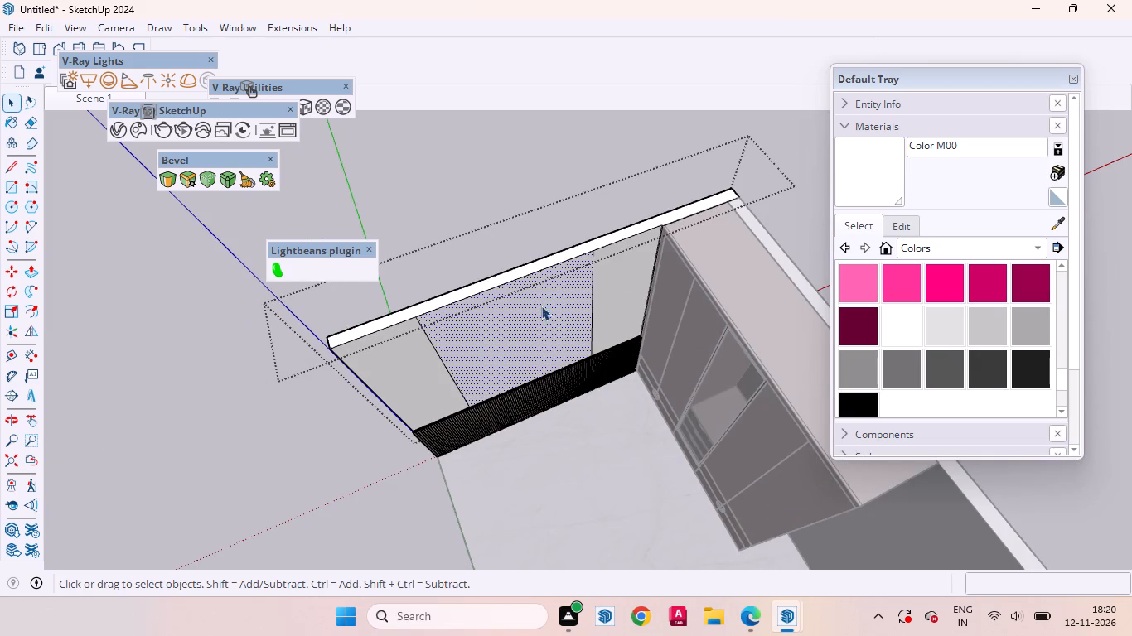
{"action": "scroll", "coordinate": [549, 282], "scroll_direction": "down", "scroll_amount": 4}
{"action": "scroll", "coordinate": [580, 325], "scroll_direction": "up", "scroll_amount": 16}
{"action": "left_click", "coordinate": [573, 330]}
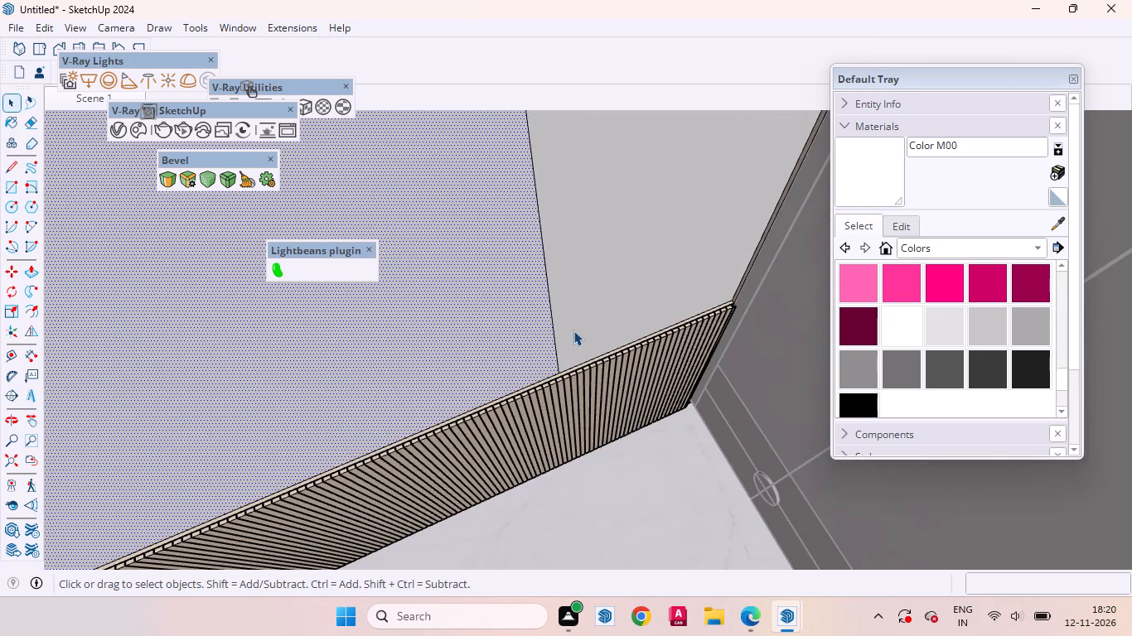
{"action": "scroll", "coordinate": [571, 354], "scroll_direction": "up", "scroll_amount": 7}
{"action": "middle_click_drag", "start_coordinate": [567, 375], "coordinate": [674, 335]}
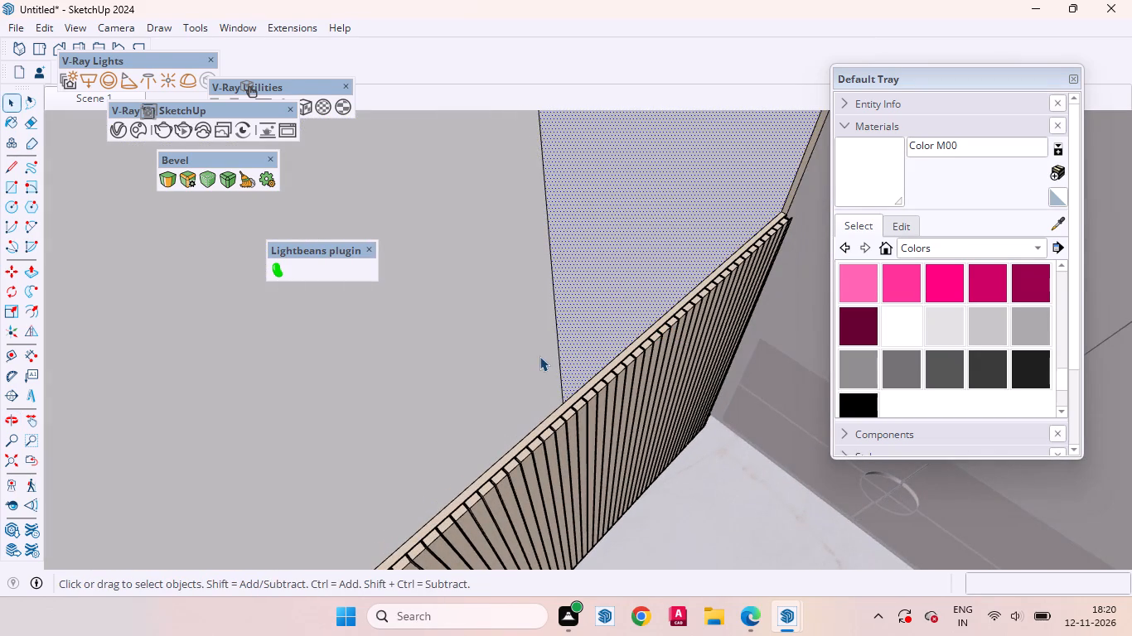
{"action": "key", "text": "p"}
{"action": "scroll", "coordinate": [588, 344], "scroll_direction": "up", "scroll_amount": 2}
{"action": "scroll", "coordinate": [595, 254], "scroll_direction": "down", "scroll_amount": 9}
{"action": "scroll", "coordinate": [586, 297], "scroll_direction": "up", "scroll_amount": 3}
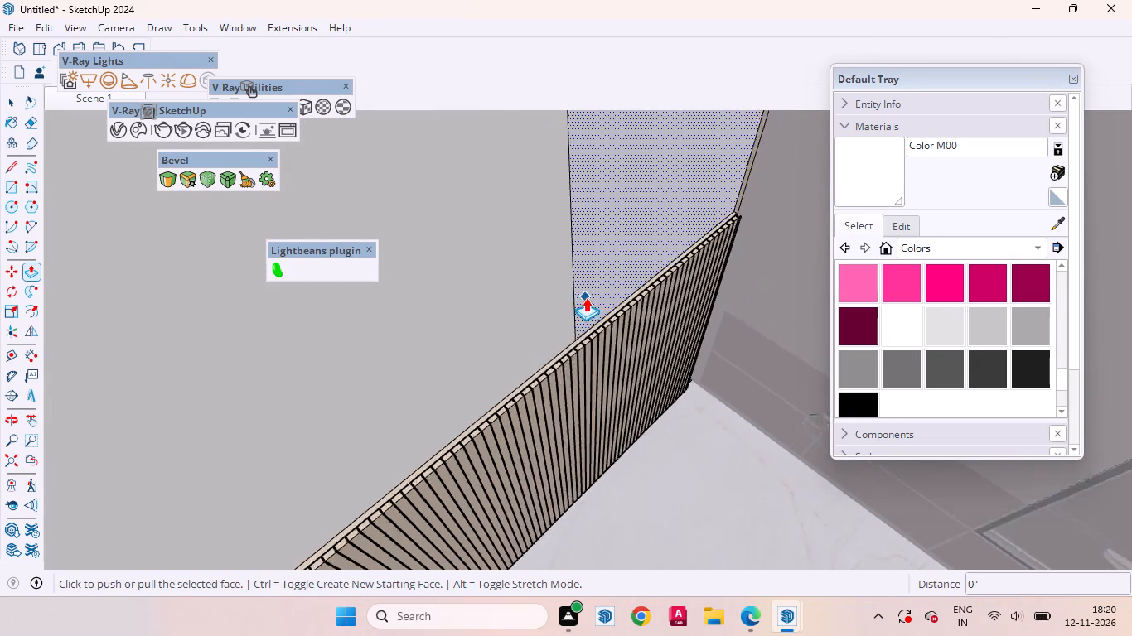
{"action": "scroll", "coordinate": [586, 297], "scroll_direction": "up", "scroll_amount": 10}
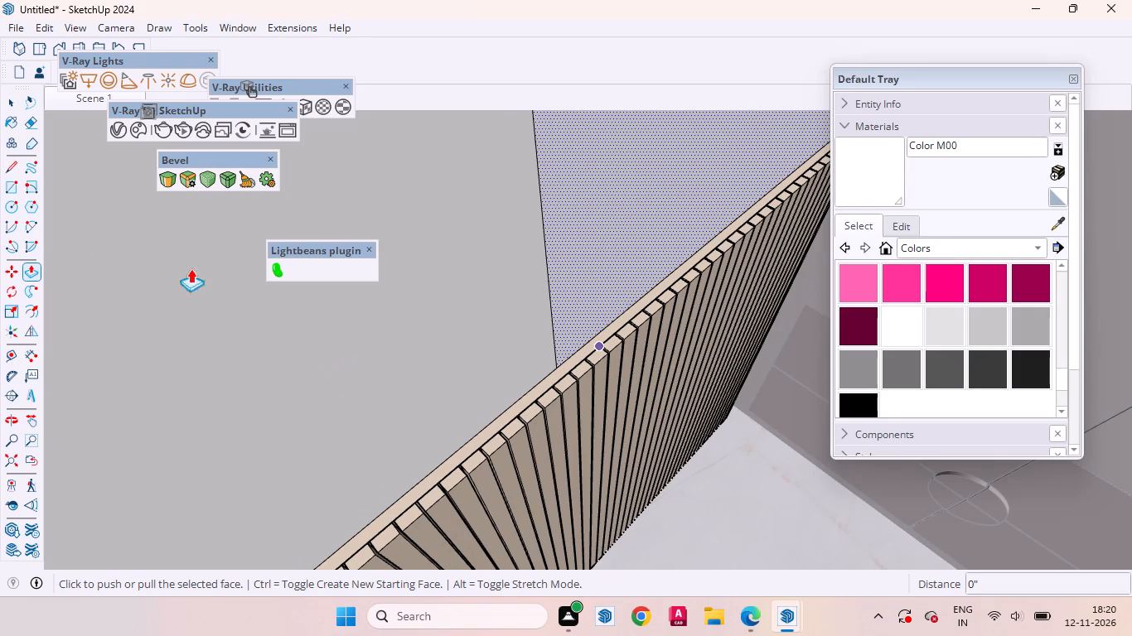
{"action": "key", "text": "space"}
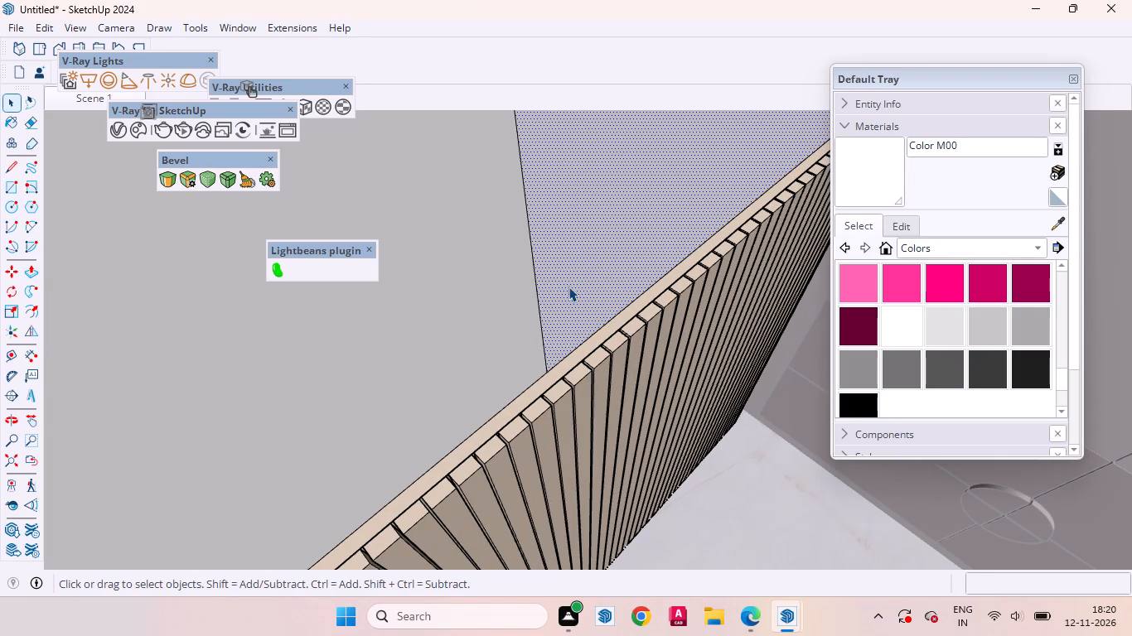
{"action": "key", "text": "p"}
{"action": "scroll", "coordinate": [561, 291], "scroll_direction": "up", "scroll_amount": 7}
{"action": "left_click", "coordinate": [535, 384]}
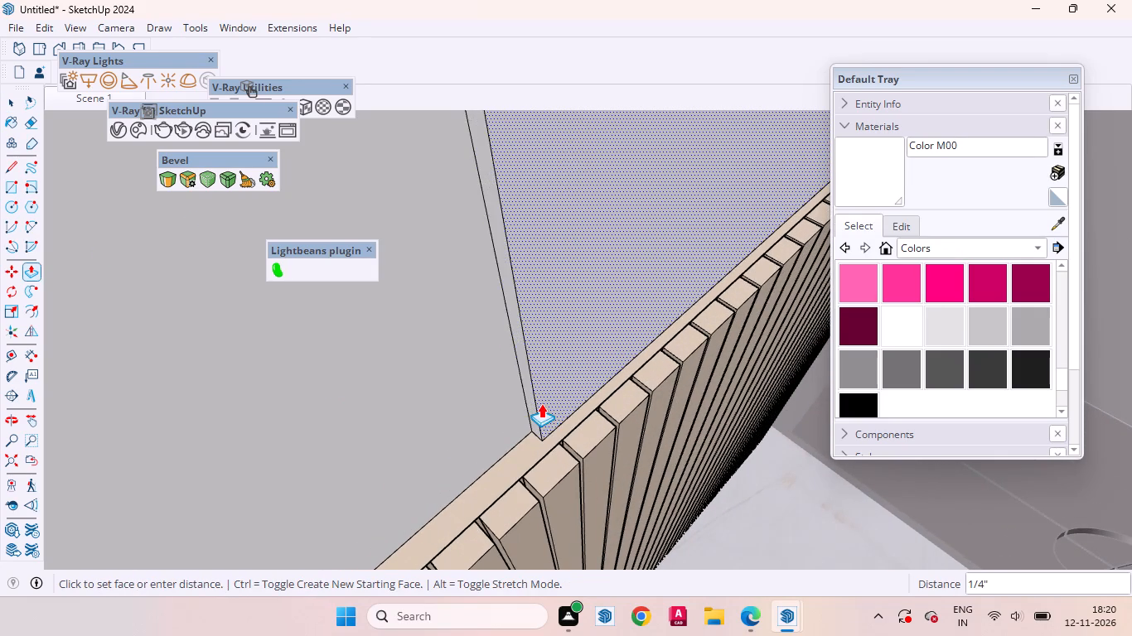
{"action": "scroll", "coordinate": [541, 403], "scroll_direction": "up", "scroll_amount": 3}
{"action": "left_click", "coordinate": [557, 441]}
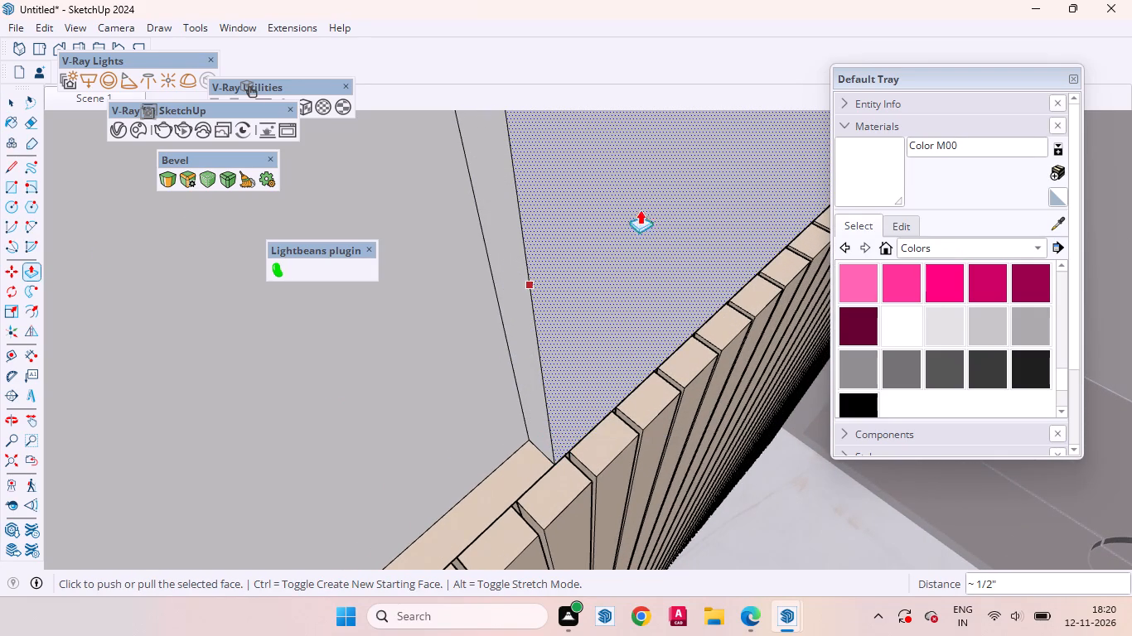
{"action": "key", "text": "space"}
Repeat the same Push/Pull distance on the narrow wall panel at the end opposite the wardrobe and leave the group.
{"action": "scroll", "coordinate": [559, 281], "scroll_direction": "down", "scroll_amount": 19}
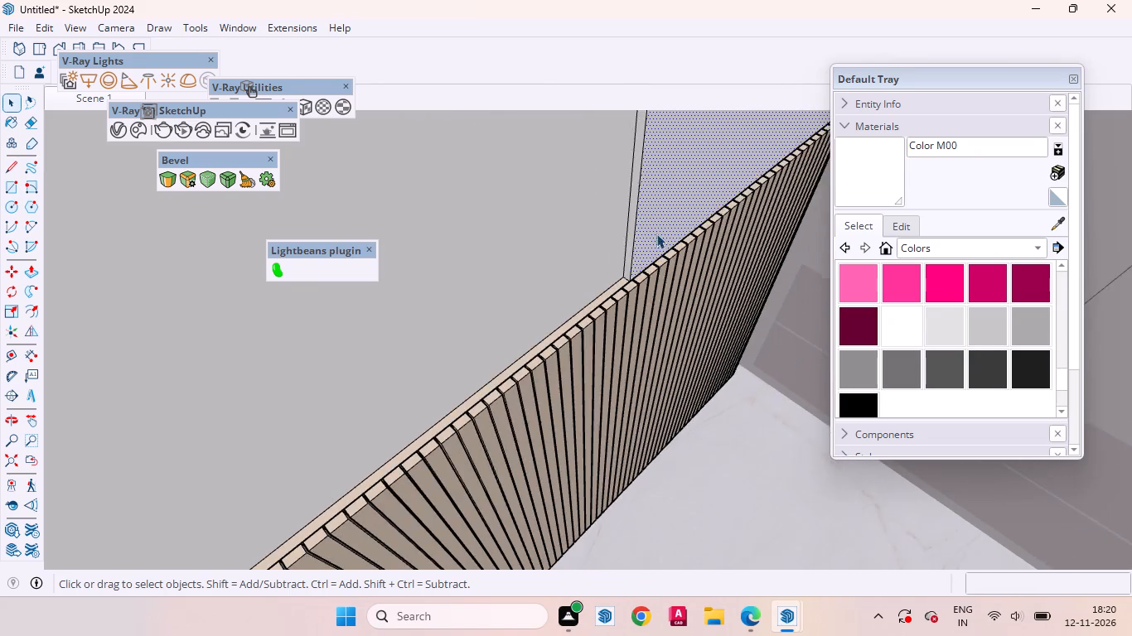
{"action": "scroll", "coordinate": [656, 234], "scroll_direction": "down", "scroll_amount": 2}
{"action": "scroll", "coordinate": [656, 244], "scroll_direction": "up", "scroll_amount": 1}
{"action": "scroll", "coordinate": [657, 248], "scroll_direction": "down", "scroll_amount": 5}
{"action": "scroll", "coordinate": [660, 263], "scroll_direction": "up", "scroll_amount": 1}
{"action": "scroll", "coordinate": [660, 263], "scroll_direction": "down", "scroll_amount": 6}
{"action": "scroll", "coordinate": [676, 373], "scroll_direction": "down", "scroll_amount": 5}
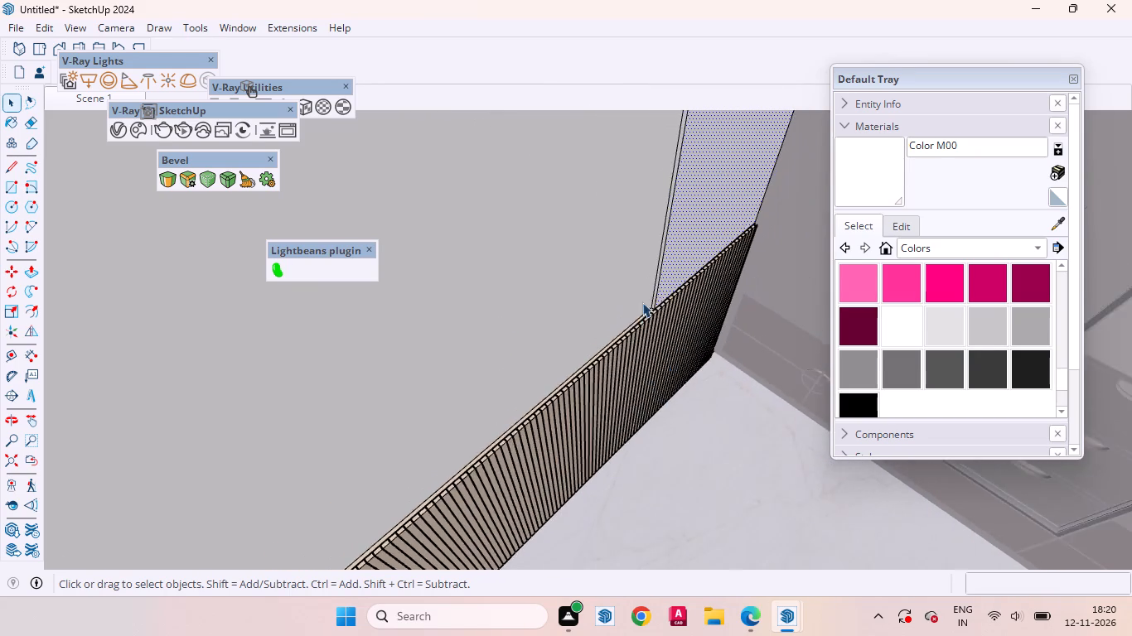
{"action": "scroll", "coordinate": [642, 302], "scroll_direction": "down", "scroll_amount": 10}
{"action": "left_click", "coordinate": [442, 286]}
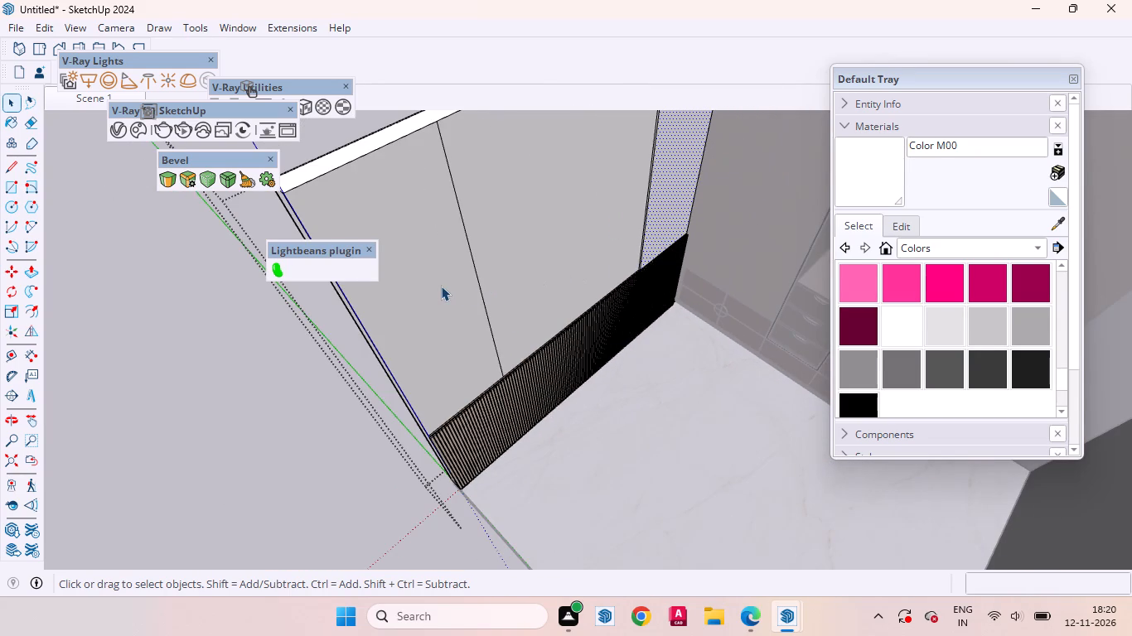
{"action": "left_click", "coordinate": [12, 102]}
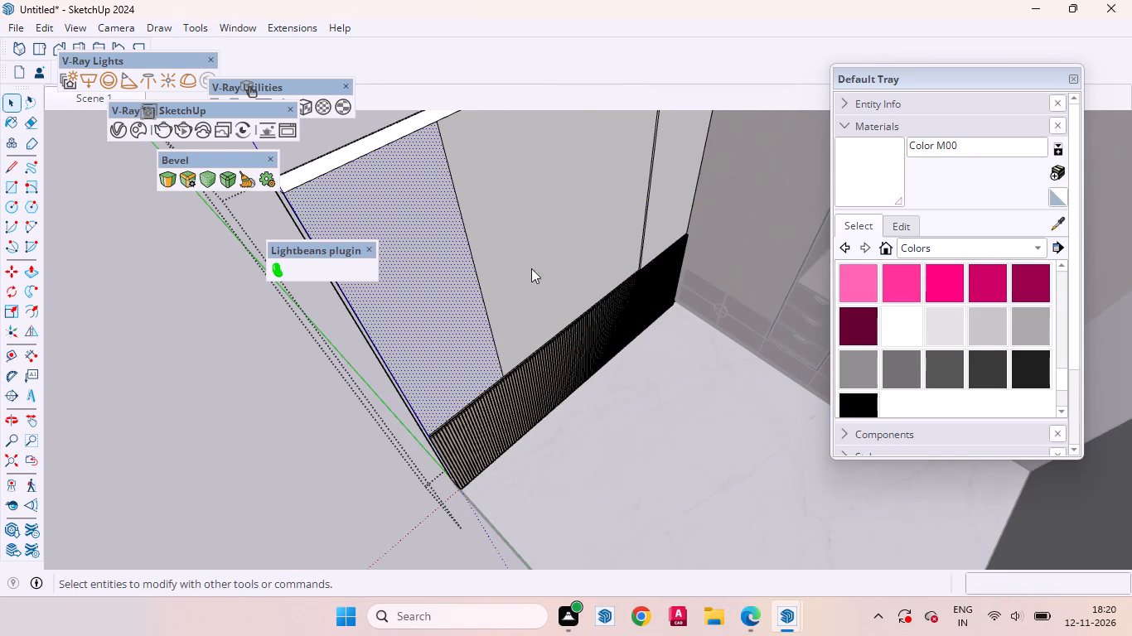
{"action": "key", "text": "p"}
{"action": "scroll", "coordinate": [453, 342], "scroll_direction": "up", "scroll_amount": 8}
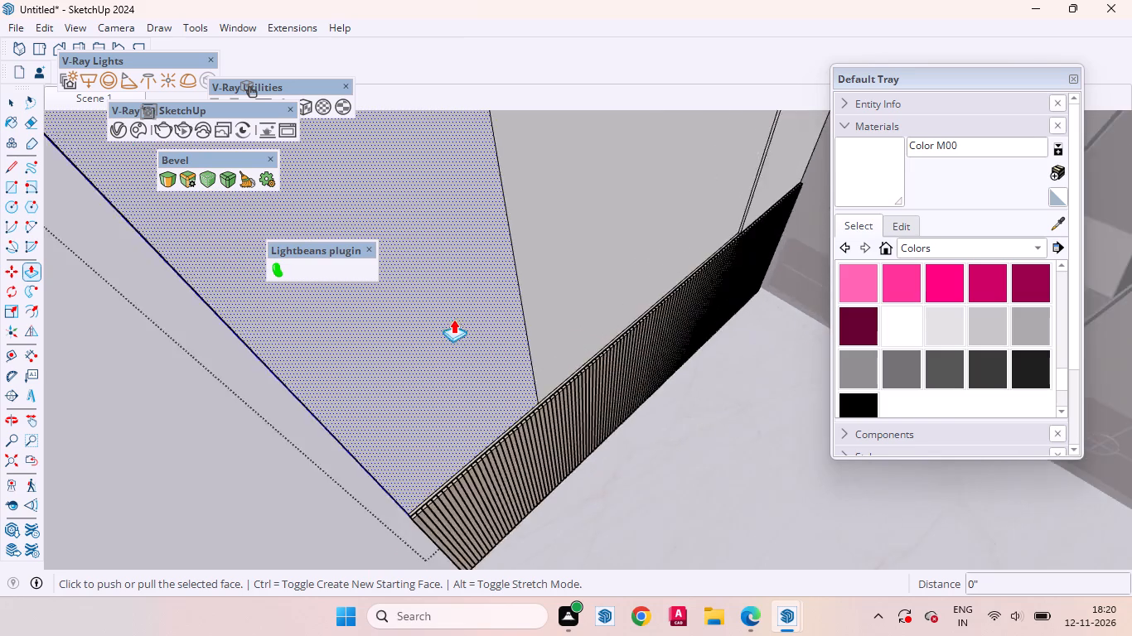
{"action": "scroll", "coordinate": [453, 319], "scroll_direction": "up", "scroll_amount": 3}
{"action": "double_click", "coordinate": [453, 316]}
{"action": "key", "text": "space"}
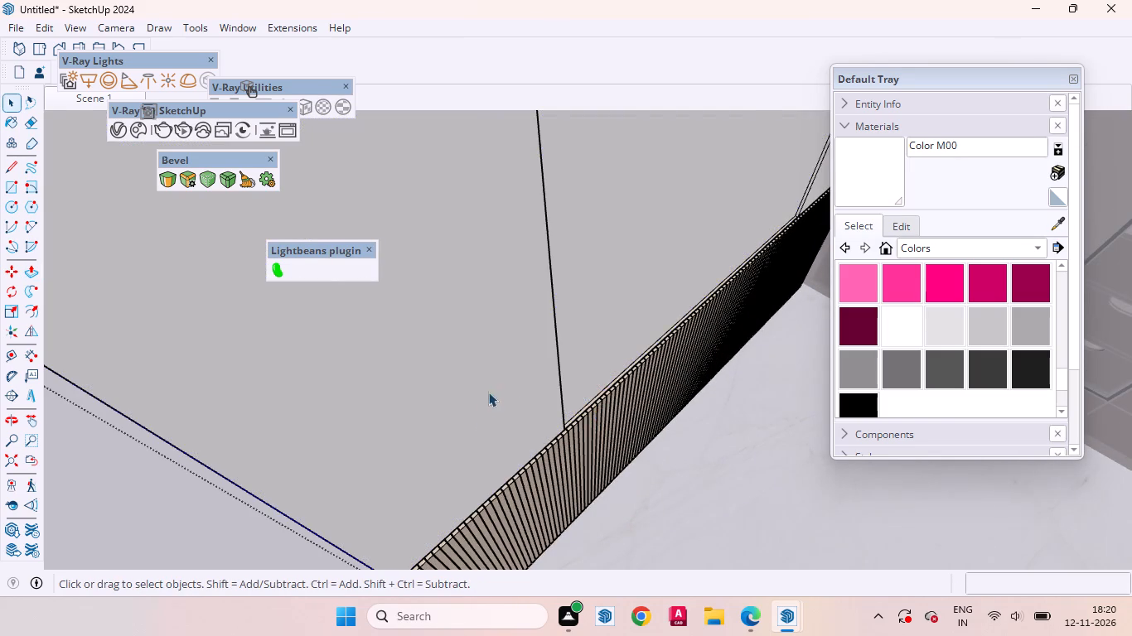
{"action": "scroll", "coordinate": [480, 408], "scroll_direction": "down", "scroll_amount": 20}
{"action": "scroll", "coordinate": [480, 408], "scroll_direction": "down", "scroll_amount": 5}
{"action": "left_click", "coordinate": [395, 475]}
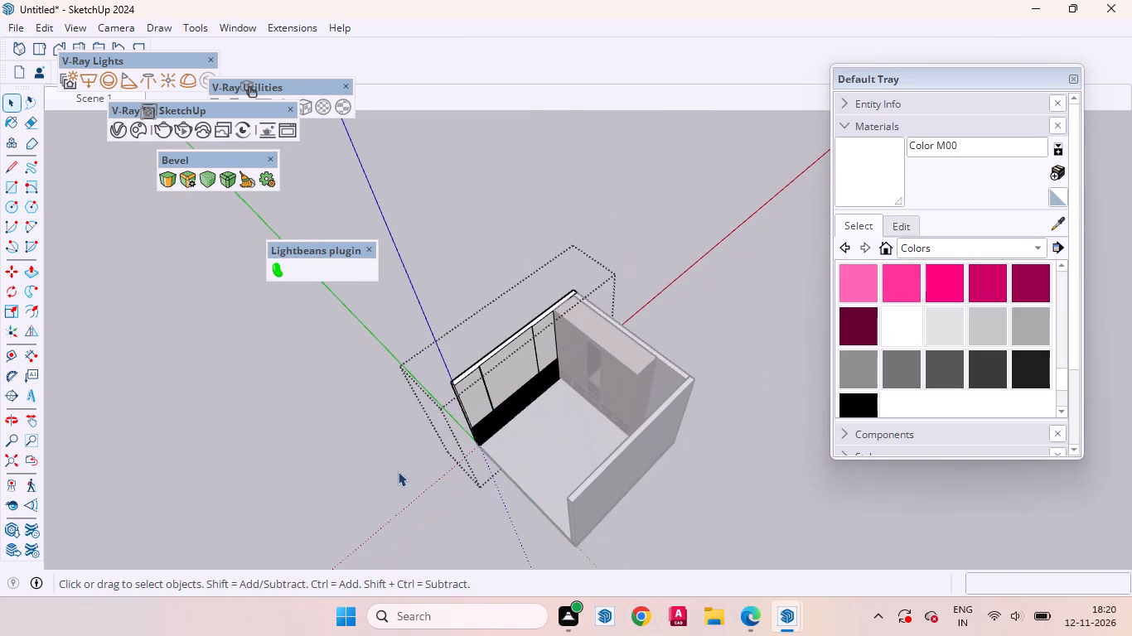
Inspect the headboard wall's side panels, centre panel and adjoining wardrobe from several angles.
{"action": "scroll", "coordinate": [491, 351], "scroll_direction": "up", "scroll_amount": 7}
{"action": "middle_click_drag", "start_coordinate": [549, 364], "coordinate": [472, 370]}
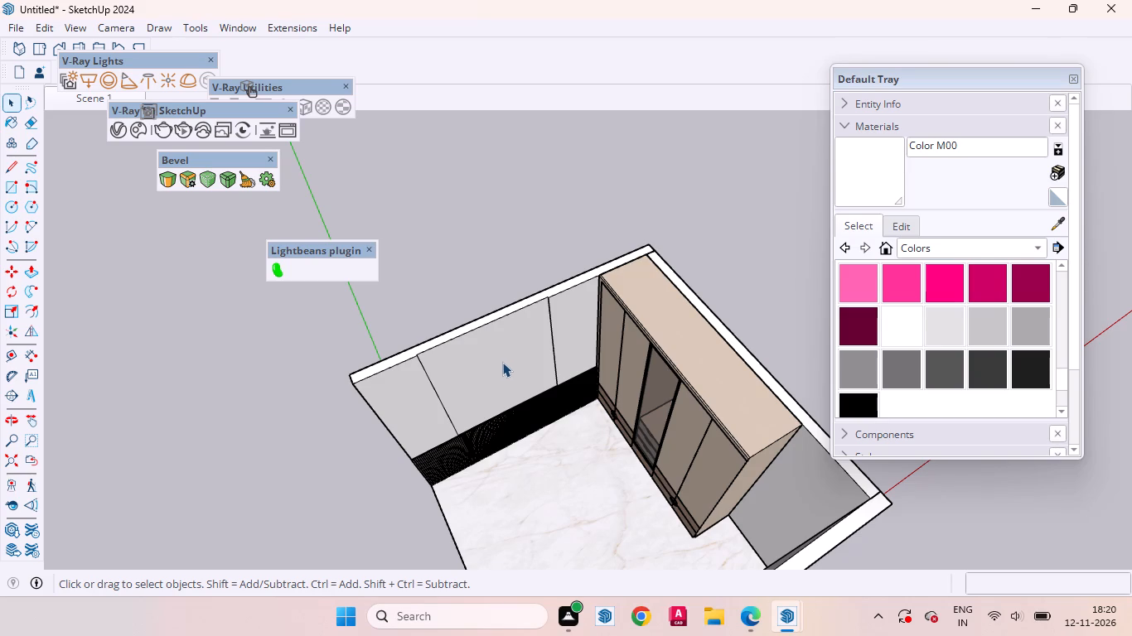
{"action": "scroll", "coordinate": [486, 378], "scroll_direction": "down", "scroll_amount": 3}
{"action": "middle_click_drag", "start_coordinate": [575, 392], "coordinate": [674, 163]}
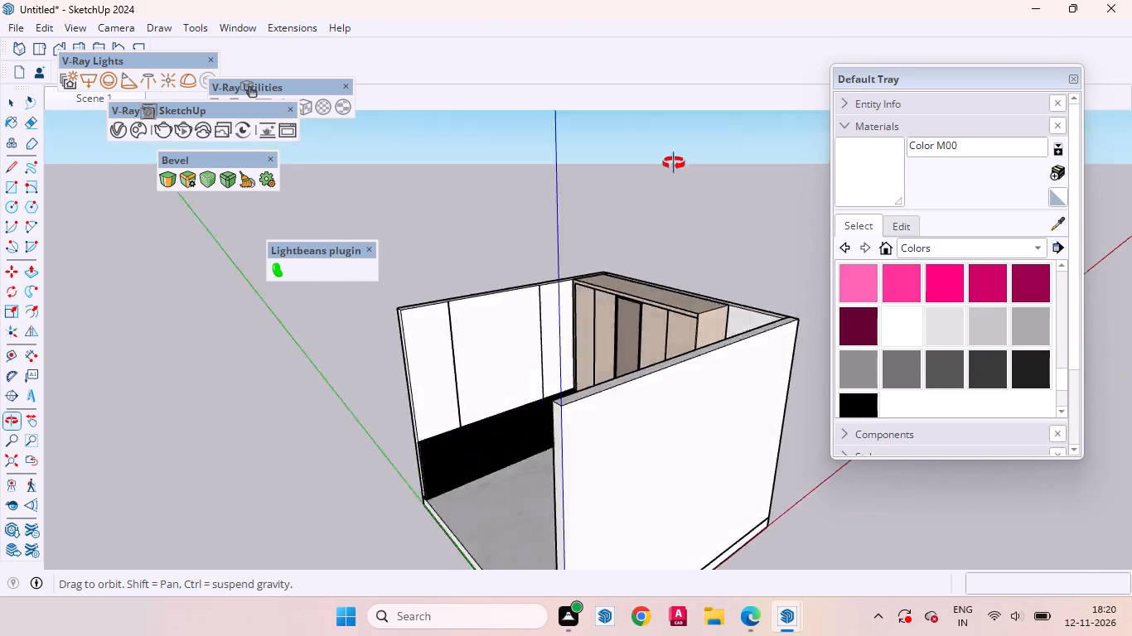
{"action": "middle_click_drag", "start_coordinate": [674, 163], "coordinate": [734, 94]}
{"action": "scroll", "coordinate": [496, 306], "scroll_direction": "up", "scroll_amount": 14}
{"action": "middle_click_drag", "start_coordinate": [602, 352], "coordinate": [302, 508]}
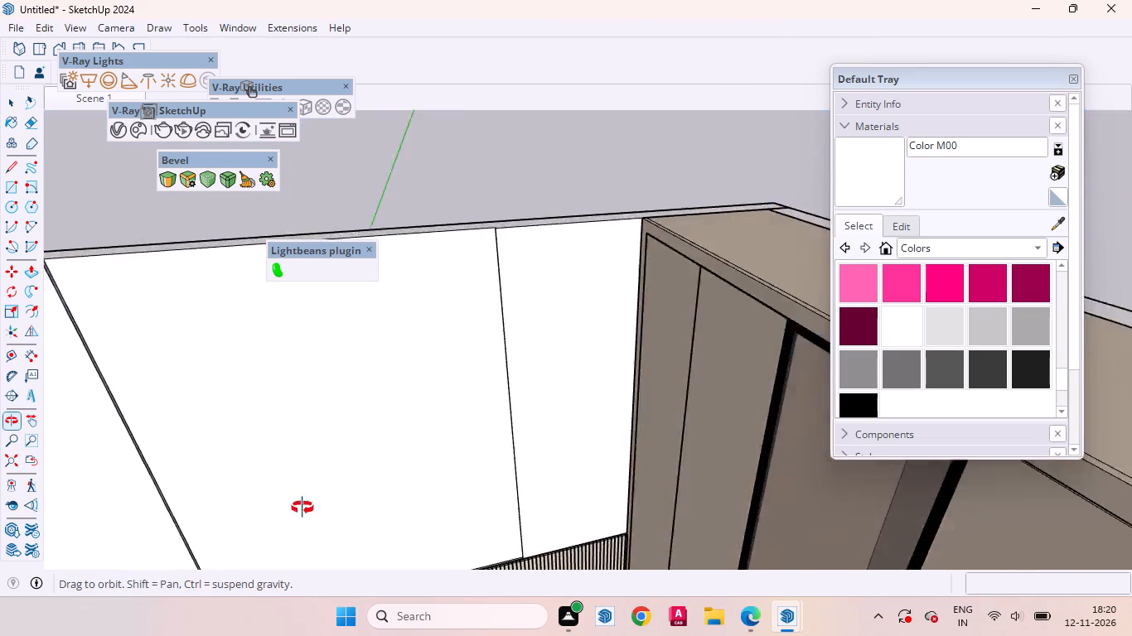
{"action": "middle_click_drag", "start_coordinate": [302, 508], "coordinate": [349, 469]}
{"action": "scroll", "coordinate": [645, 370], "scroll_direction": "down", "scroll_amount": 13}
{"action": "middle_click_drag", "start_coordinate": [578, 412], "coordinate": [516, 449]}
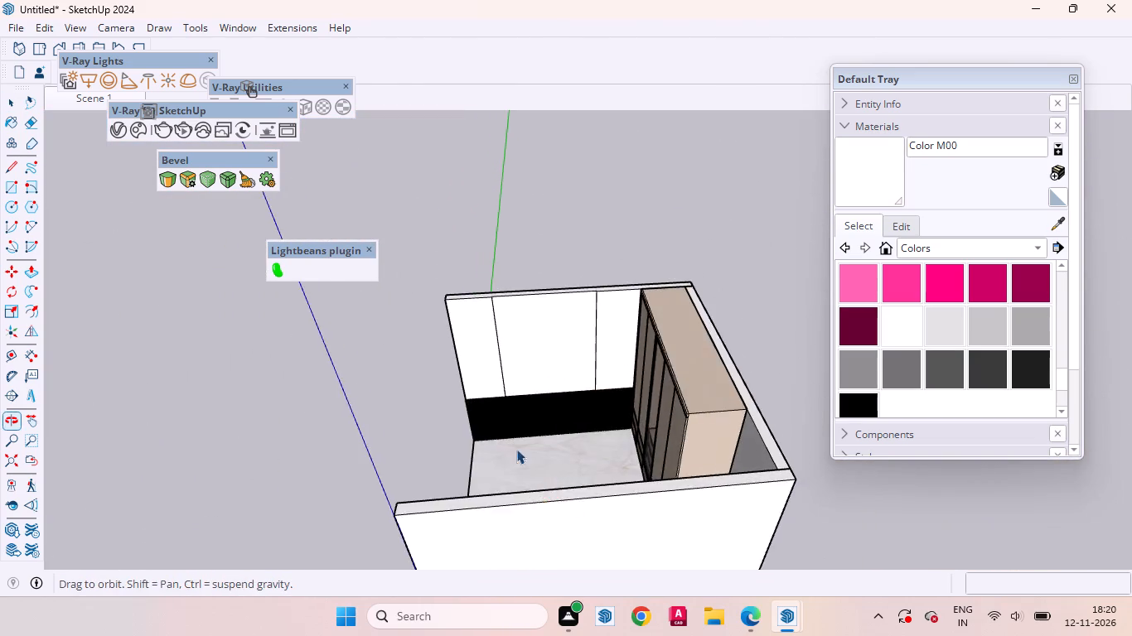
{"action": "middle_click_drag", "start_coordinate": [516, 449], "coordinate": [538, 479]}
{"action": "scroll", "coordinate": [463, 316], "scroll_direction": "up", "scroll_amount": 13}
{"action": "middle_click_drag", "start_coordinate": [564, 354], "coordinate": [438, 414]}
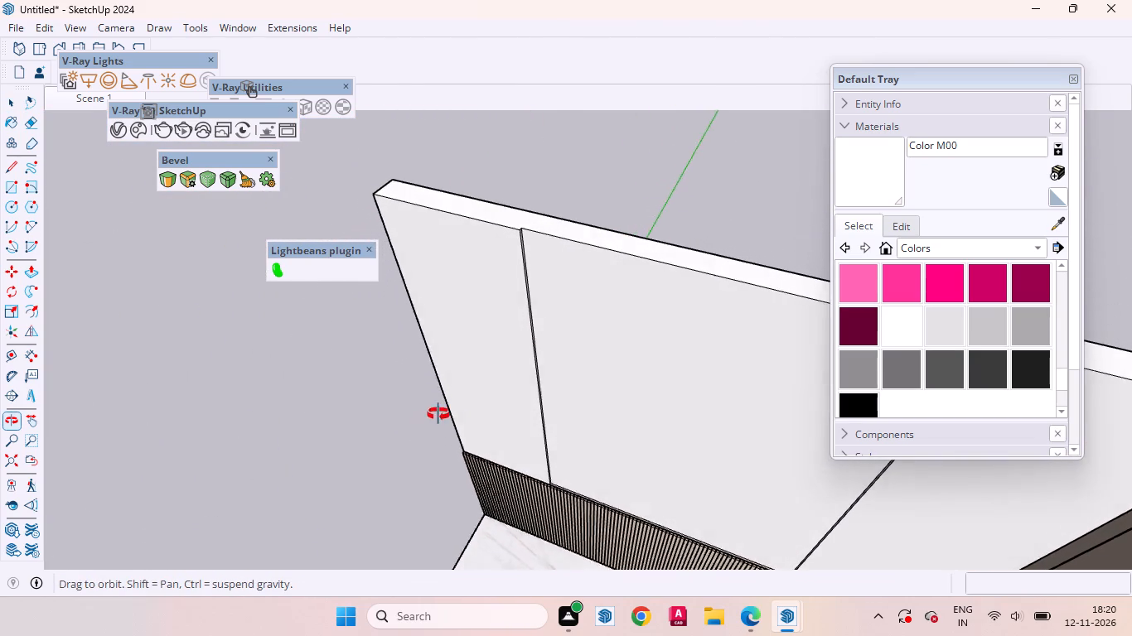
{"action": "middle_click_drag", "start_coordinate": [438, 414], "coordinate": [443, 411]}
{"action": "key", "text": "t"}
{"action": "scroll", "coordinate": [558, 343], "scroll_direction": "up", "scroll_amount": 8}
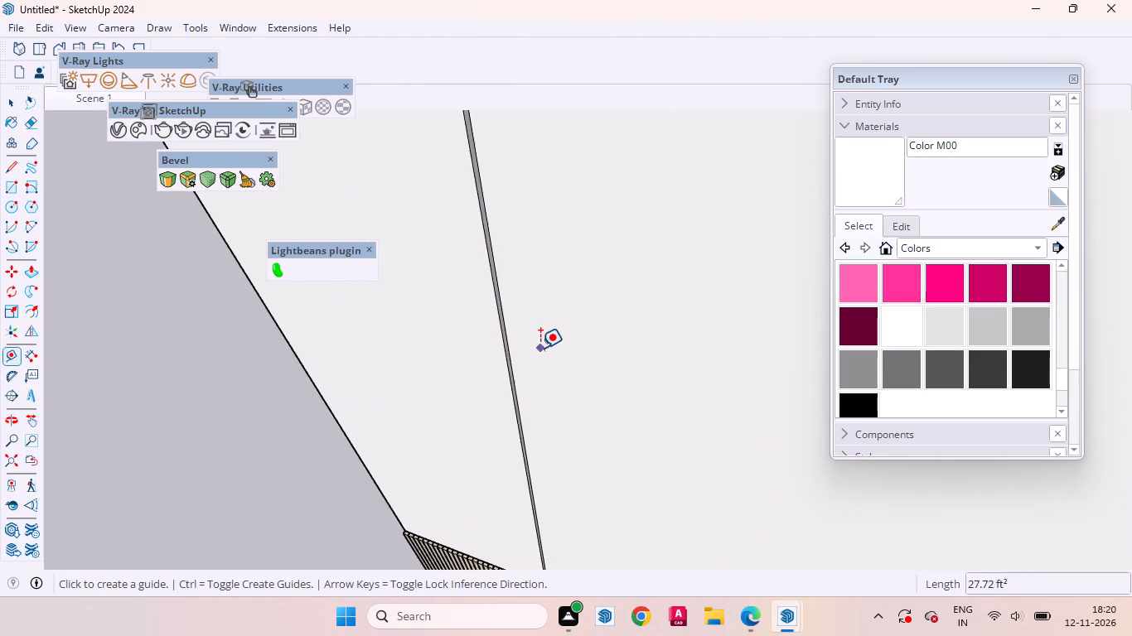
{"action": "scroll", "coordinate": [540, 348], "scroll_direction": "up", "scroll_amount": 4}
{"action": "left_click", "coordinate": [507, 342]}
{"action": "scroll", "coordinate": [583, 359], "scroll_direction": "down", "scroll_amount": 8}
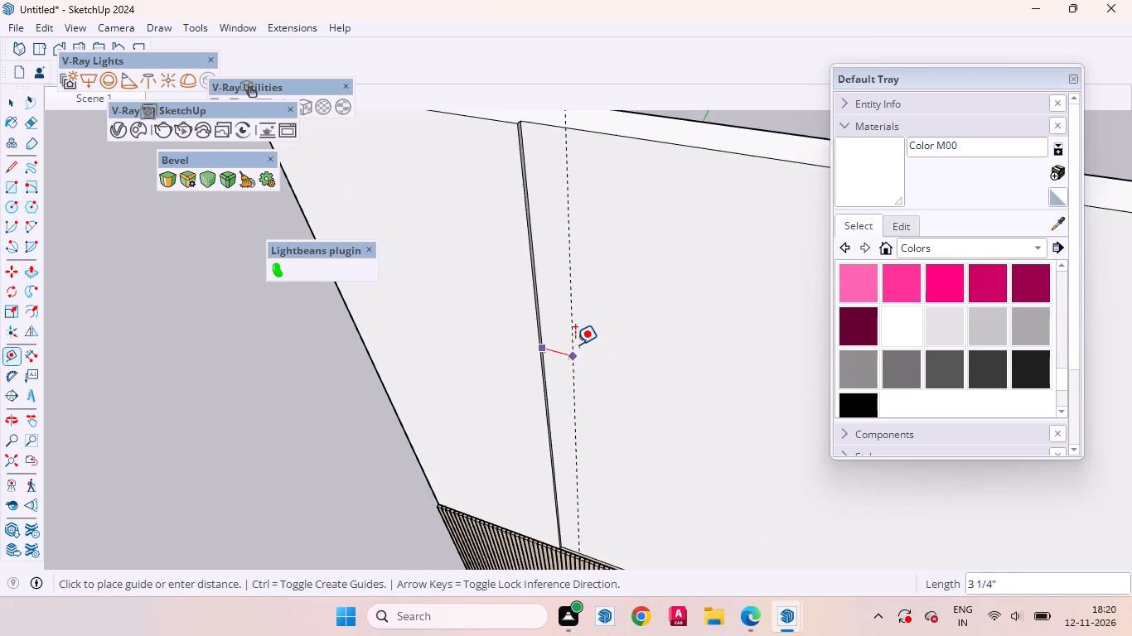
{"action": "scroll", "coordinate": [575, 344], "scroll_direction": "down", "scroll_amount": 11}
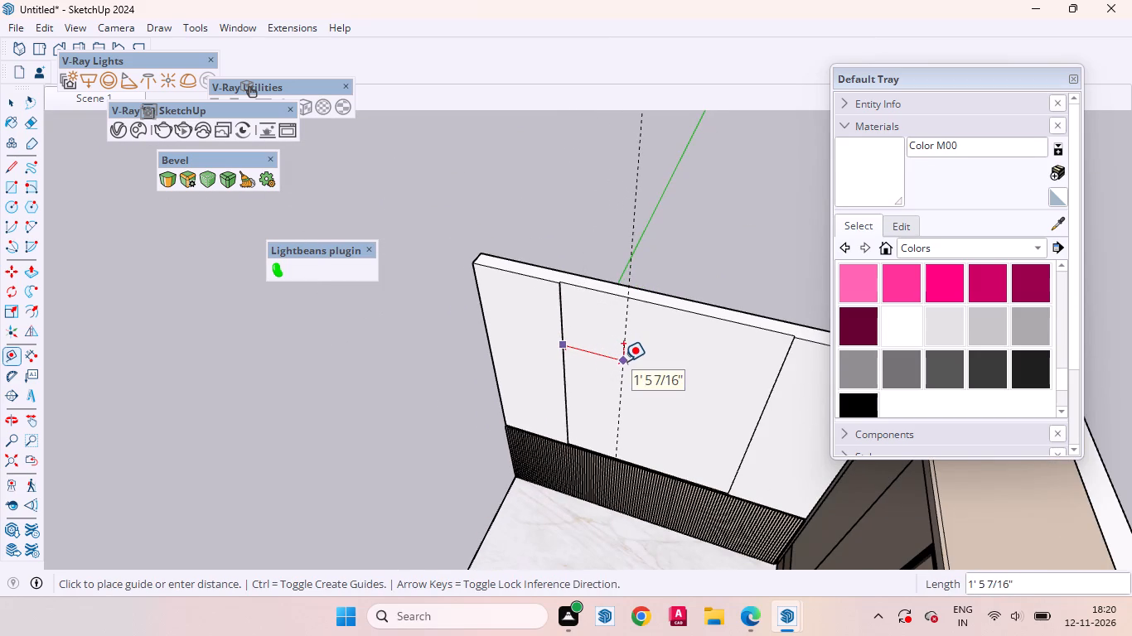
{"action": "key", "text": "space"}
Open the headboard wall group for editing and select the wide centre panel face above the fluted panel.
{"action": "middle_click_drag", "start_coordinate": [631, 380], "coordinate": [911, 247]}
{"action": "left_click", "coordinate": [669, 340]}
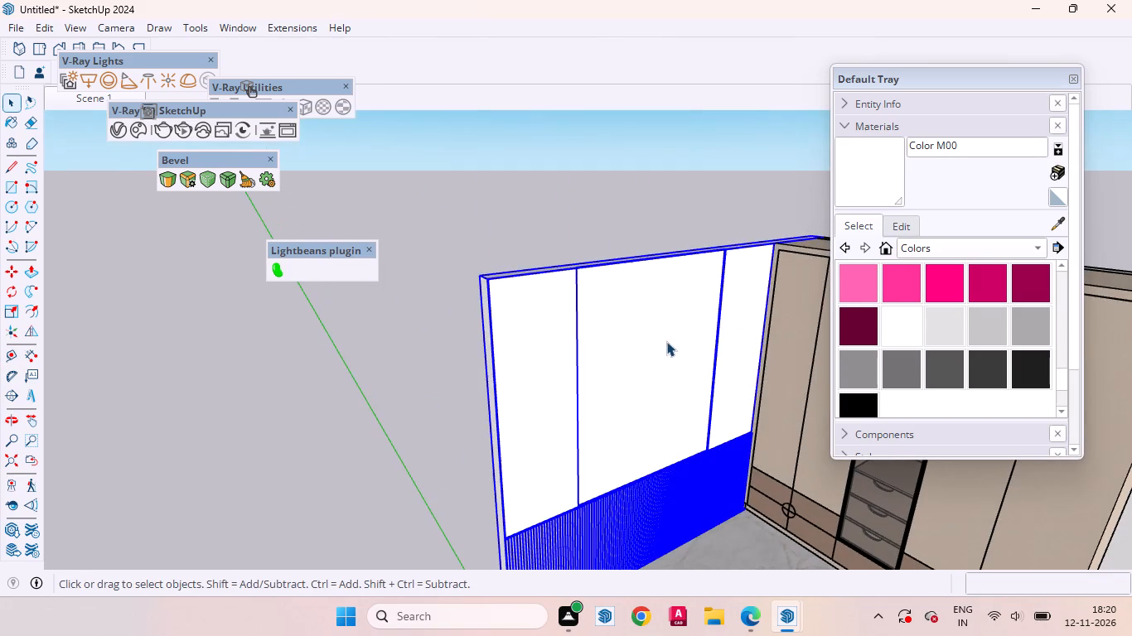
{"action": "double_click", "coordinate": [657, 344]}
{"action": "left_click", "coordinate": [636, 340]}
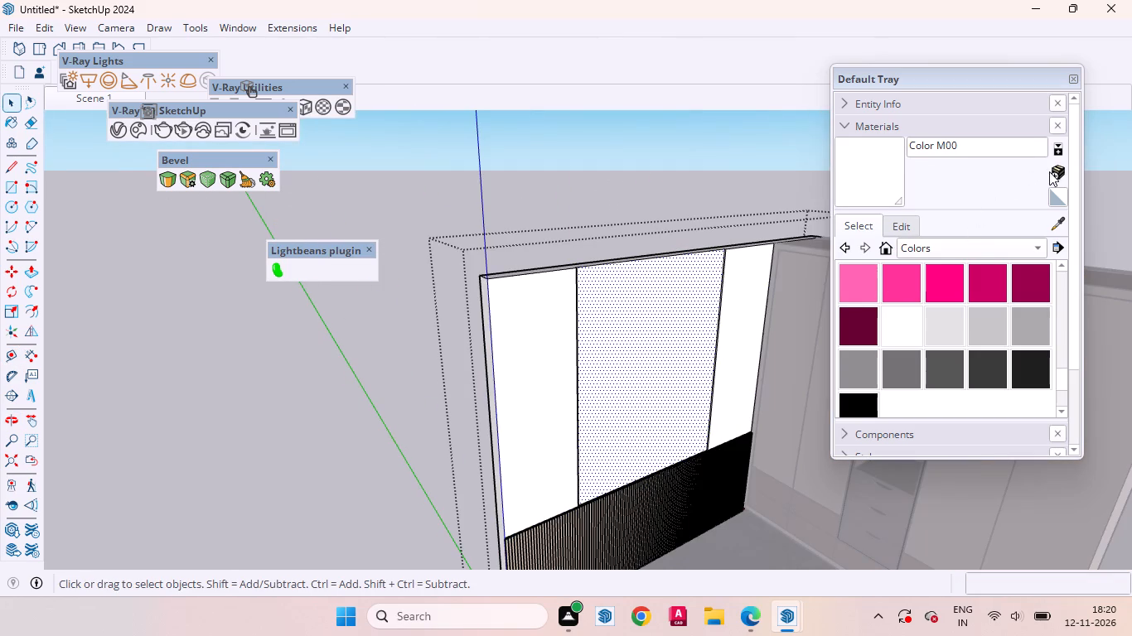
Create a new material textured with the teal-and-cream beach image 6d8879aa0c38bc772cbb0f8aa9cc435b from the Downloads folder.
{"action": "left_click", "coordinate": [1055, 171]}
{"action": "left_click", "coordinate": [876, 378]}
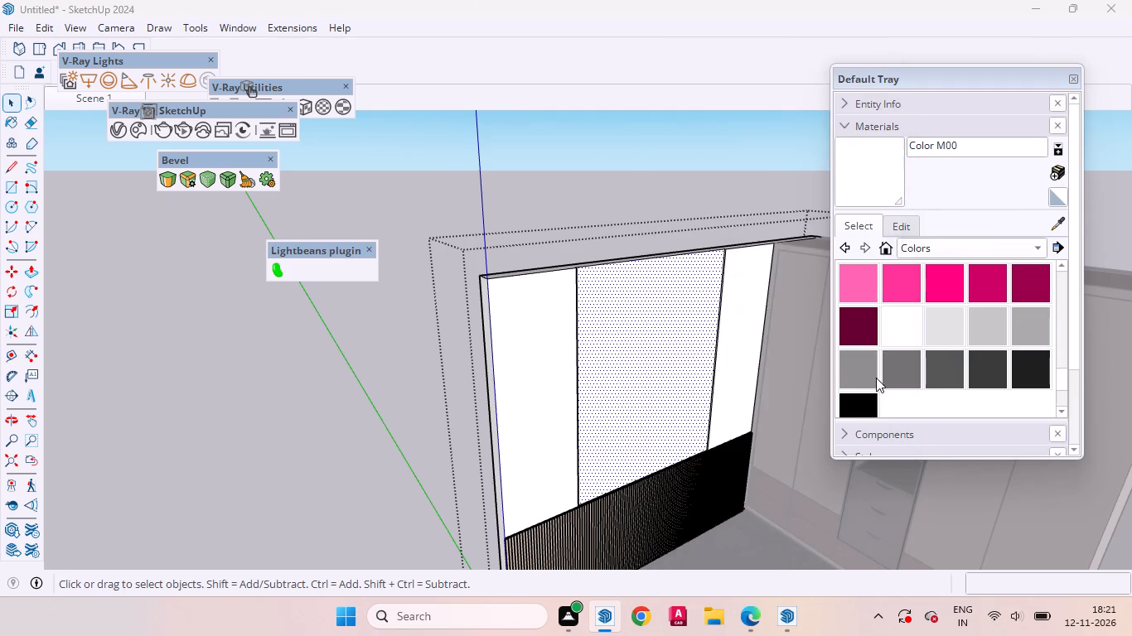
{"action": "left_click", "coordinate": [54, 231]}
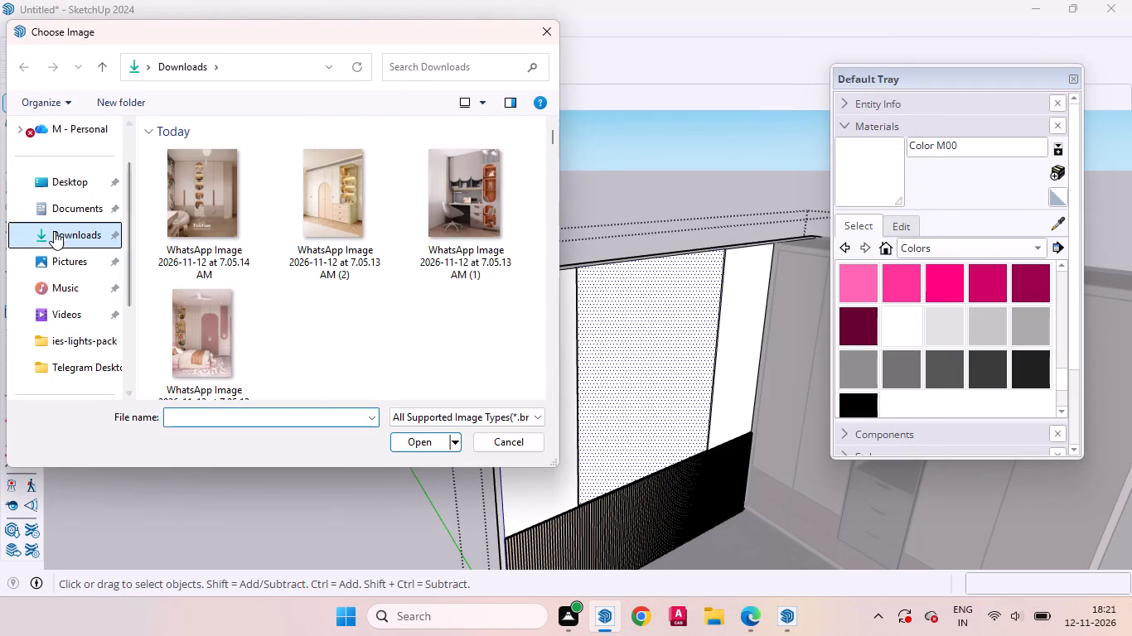
{"action": "scroll", "coordinate": [381, 314], "scroll_direction": "down", "scroll_amount": 4}
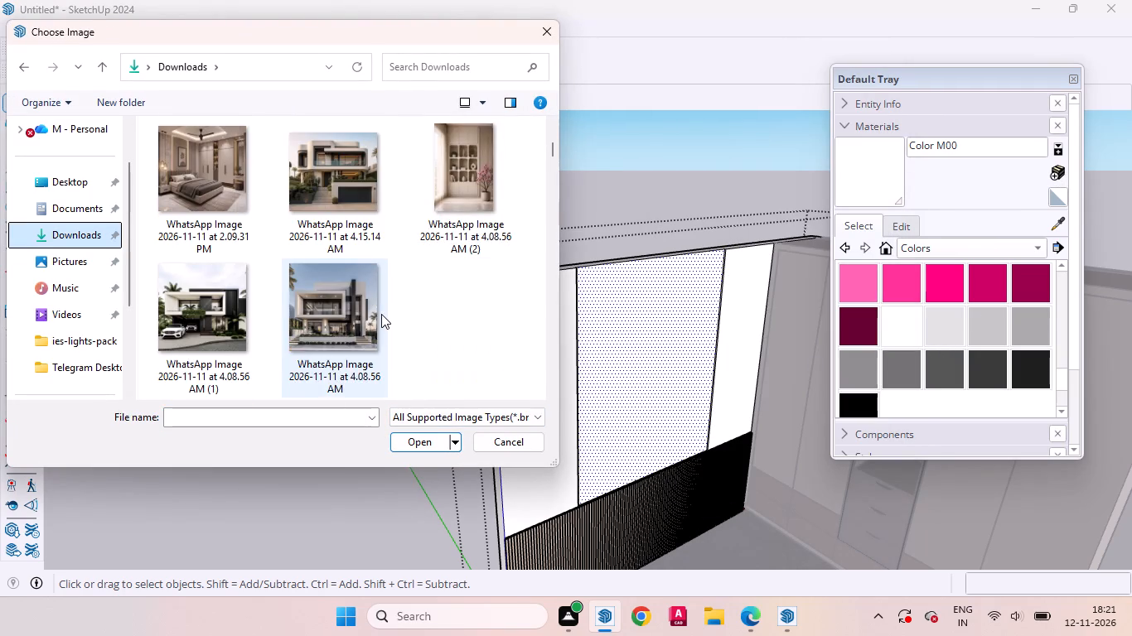
{"action": "scroll", "coordinate": [381, 314], "scroll_direction": "down", "scroll_amount": 6}
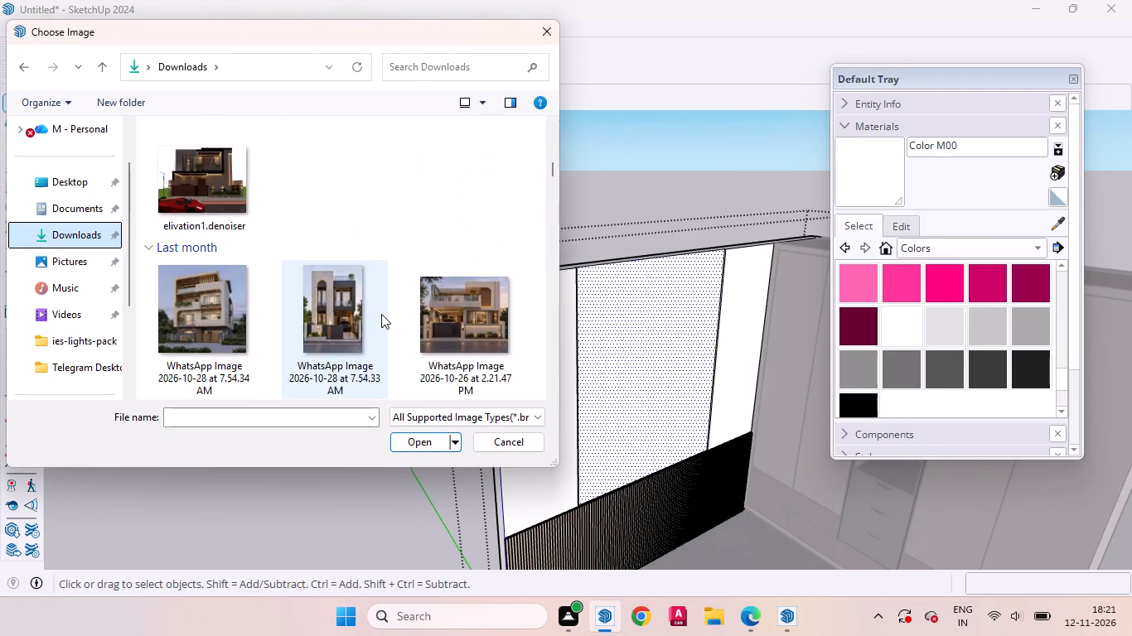
{"action": "scroll", "coordinate": [381, 314], "scroll_direction": "down", "scroll_amount": 4}
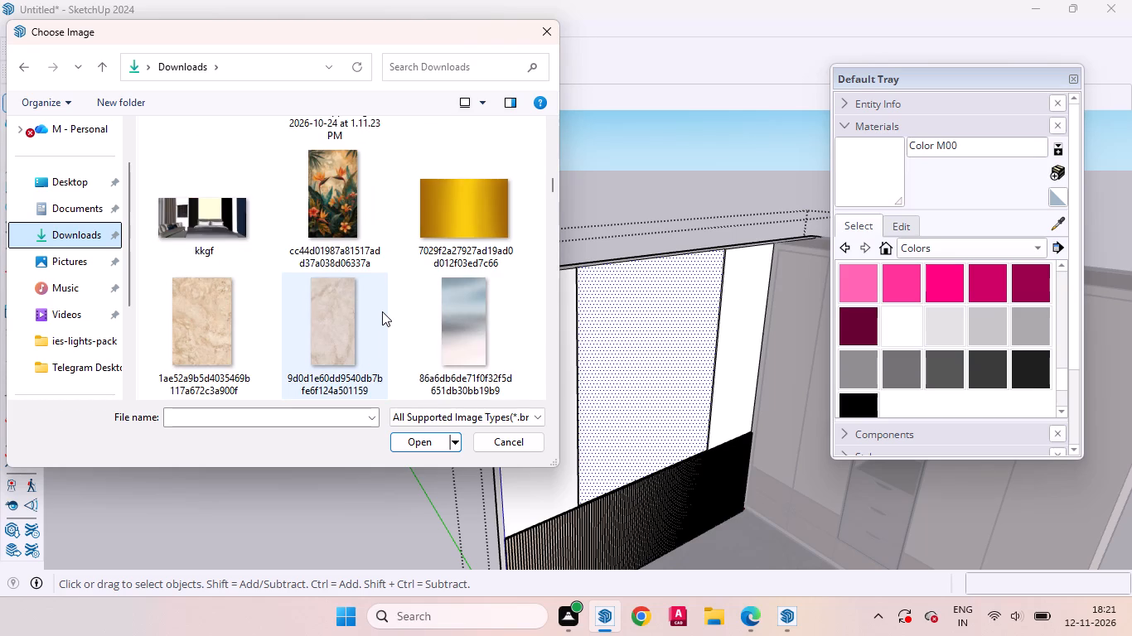
{"action": "scroll", "coordinate": [382, 311], "scroll_direction": "down", "scroll_amount": 5}
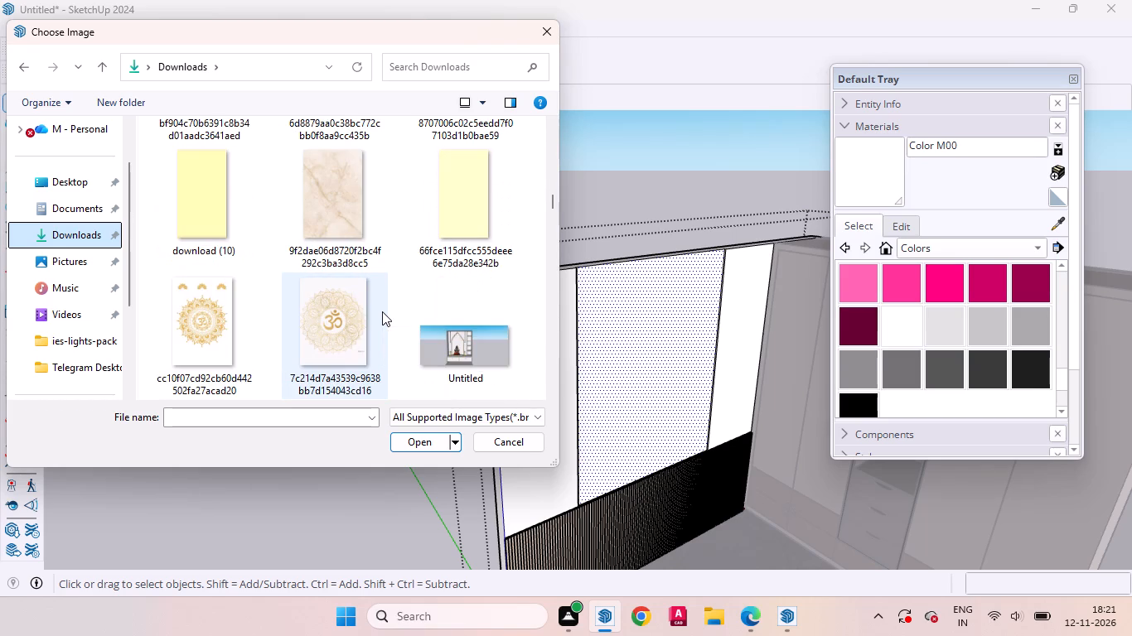
{"action": "scroll", "coordinate": [382, 311], "scroll_direction": "up", "scroll_amount": 2}
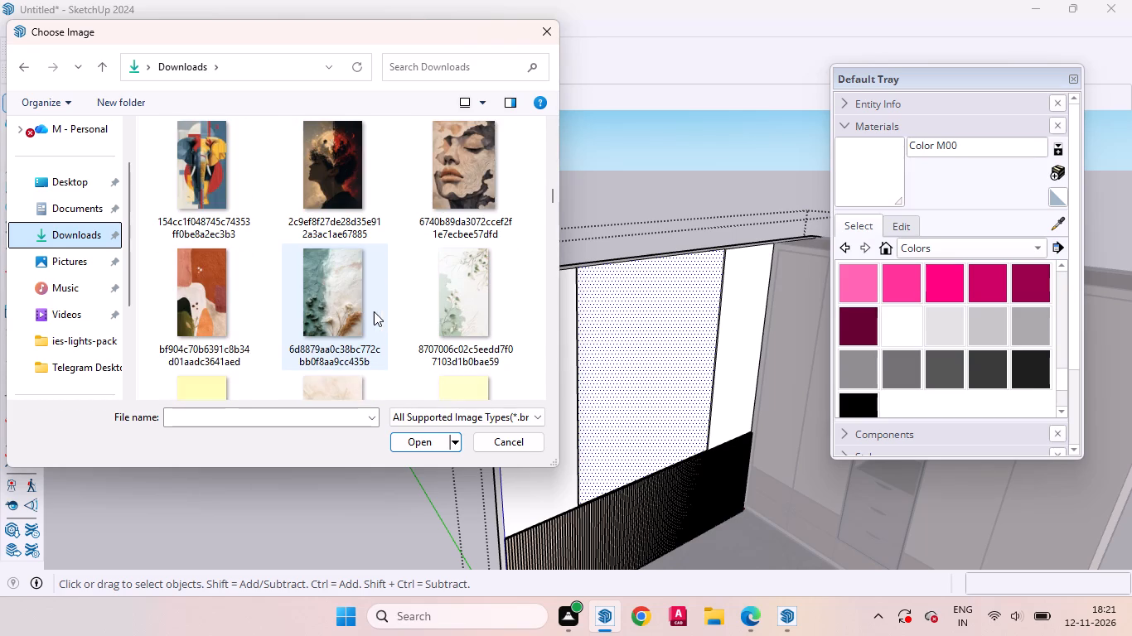
{"action": "left_click", "coordinate": [325, 310]}
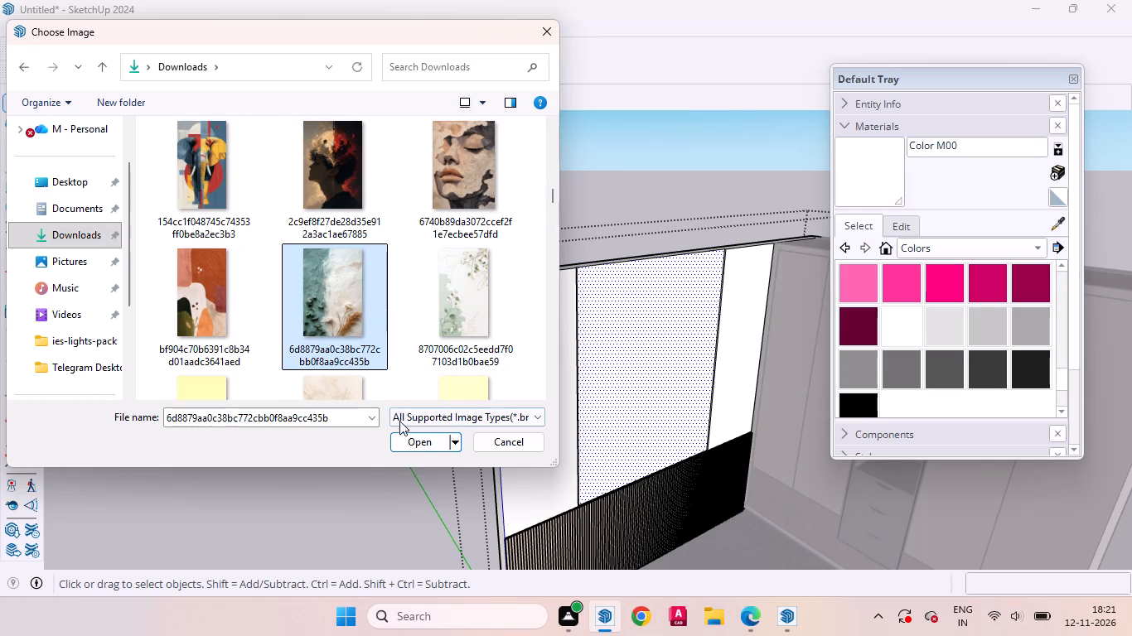
{"action": "left_click", "coordinate": [418, 441]}
{"action": "left_click", "coordinate": [741, 508]}
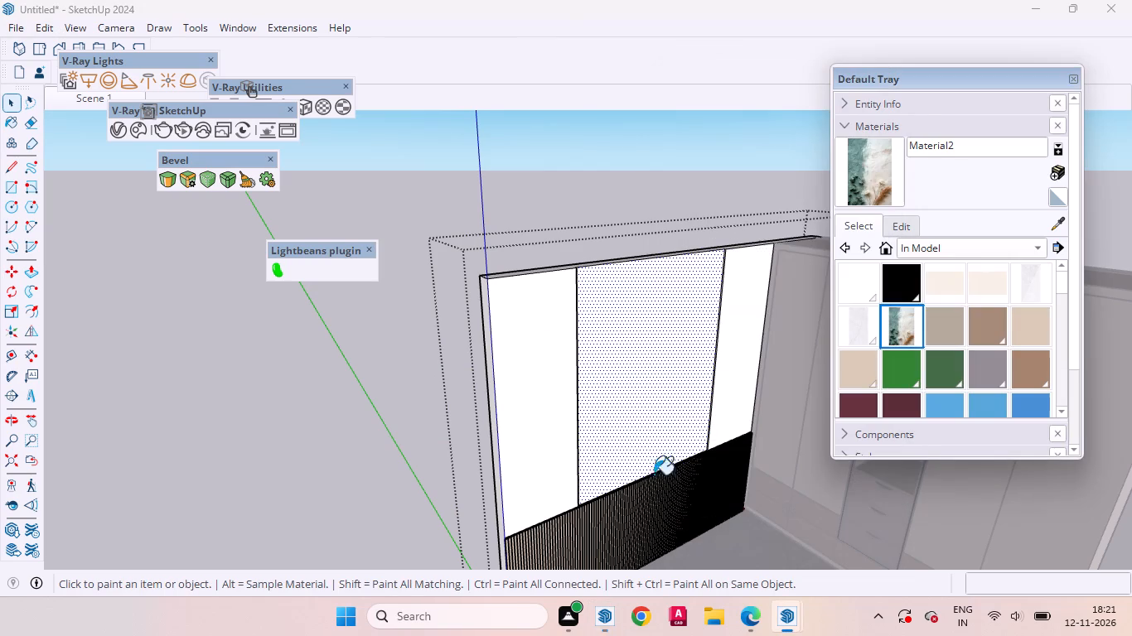
Paint the selected centre panel with the beach material, fit one image to the face with V-Ray triplanar fit projection, and leave the group.
{"action": "left_click", "coordinate": [655, 398]}
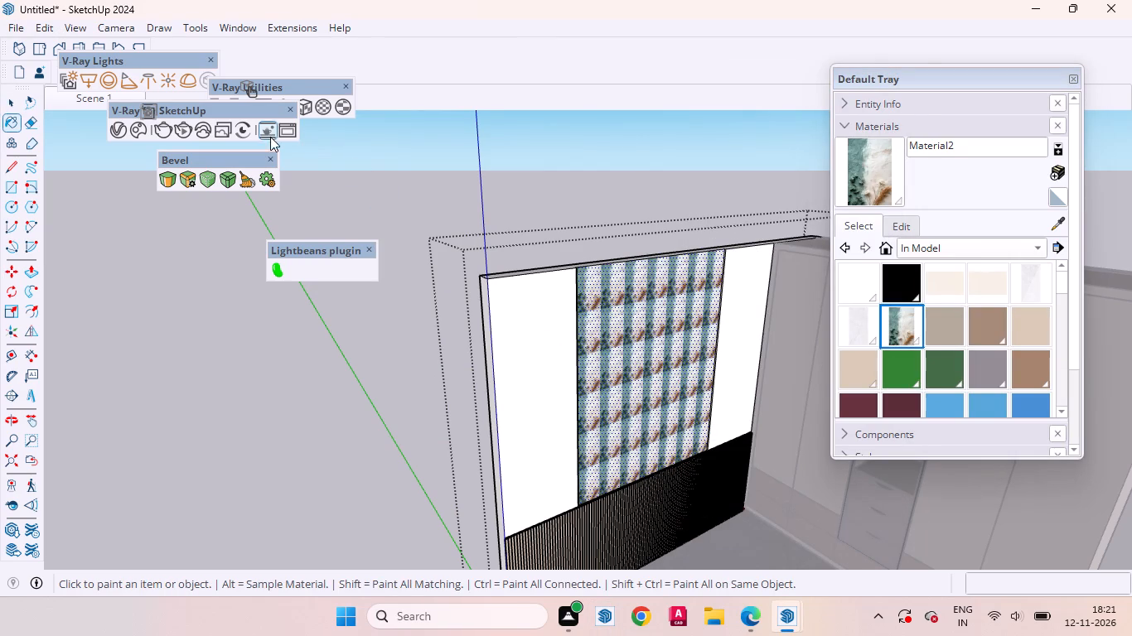
{"action": "left_click", "coordinate": [307, 106]}
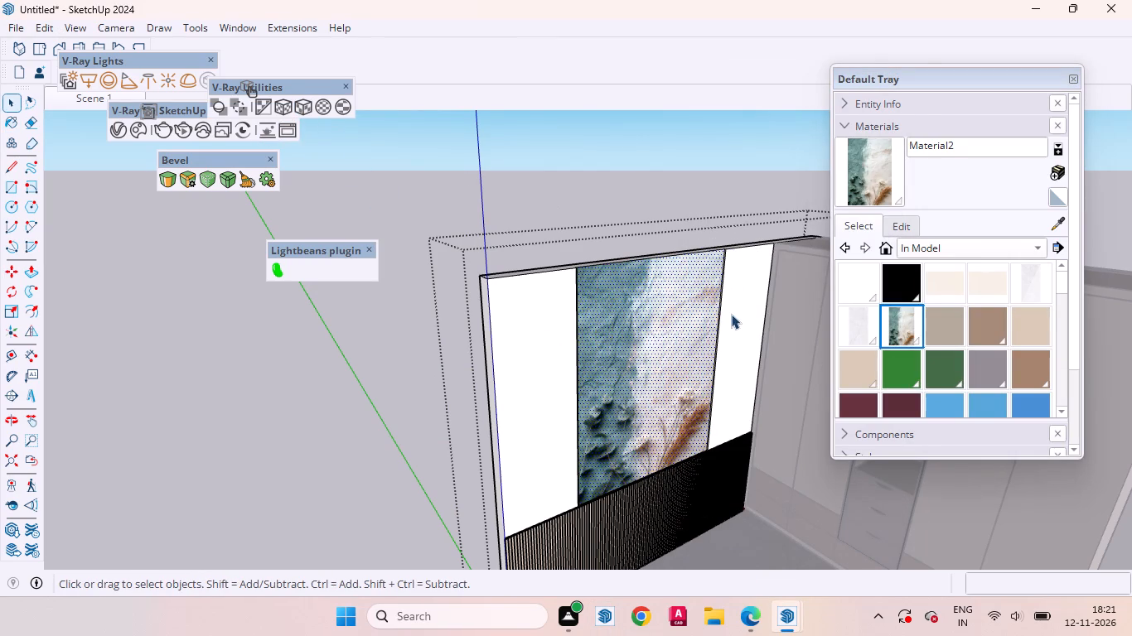
{"action": "middle_click_drag", "start_coordinate": [704, 330], "coordinate": [680, 319]}
{"action": "left_click", "coordinate": [568, 168]}
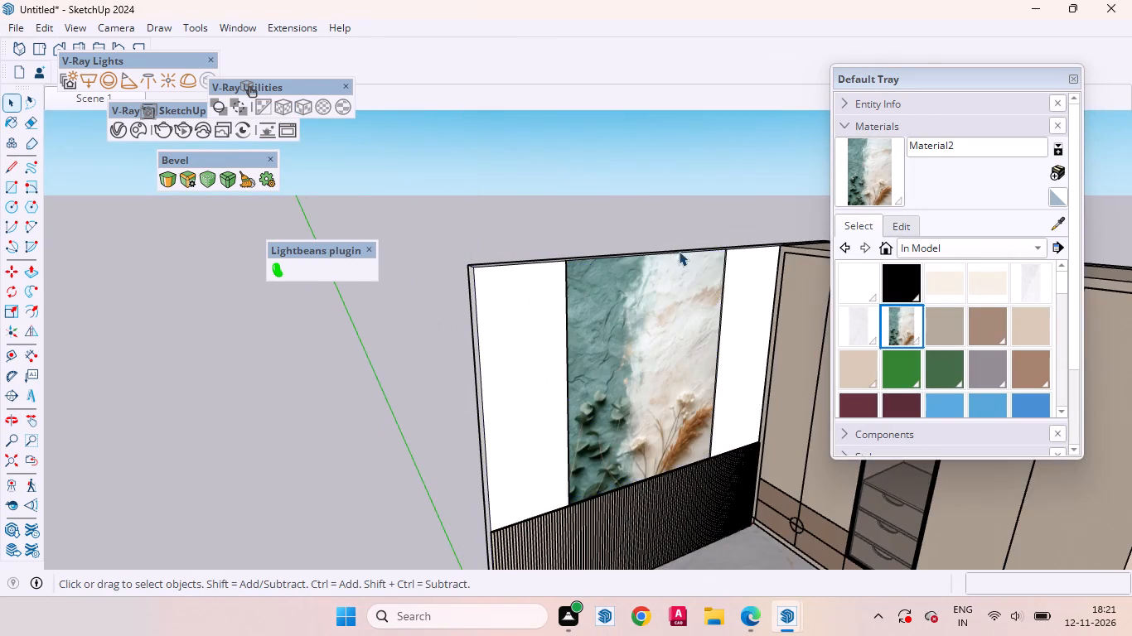
Reopen the headboard wall group for editing at the centre panel's upper corner nearest the wardrobe.
{"action": "scroll", "coordinate": [684, 266], "scroll_direction": "up", "scroll_amount": 3}
{"action": "scroll", "coordinate": [480, 269], "scroll_direction": "down", "scroll_amount": 4}
{"action": "scroll", "coordinate": [669, 267], "scroll_direction": "up", "scroll_amount": 7}
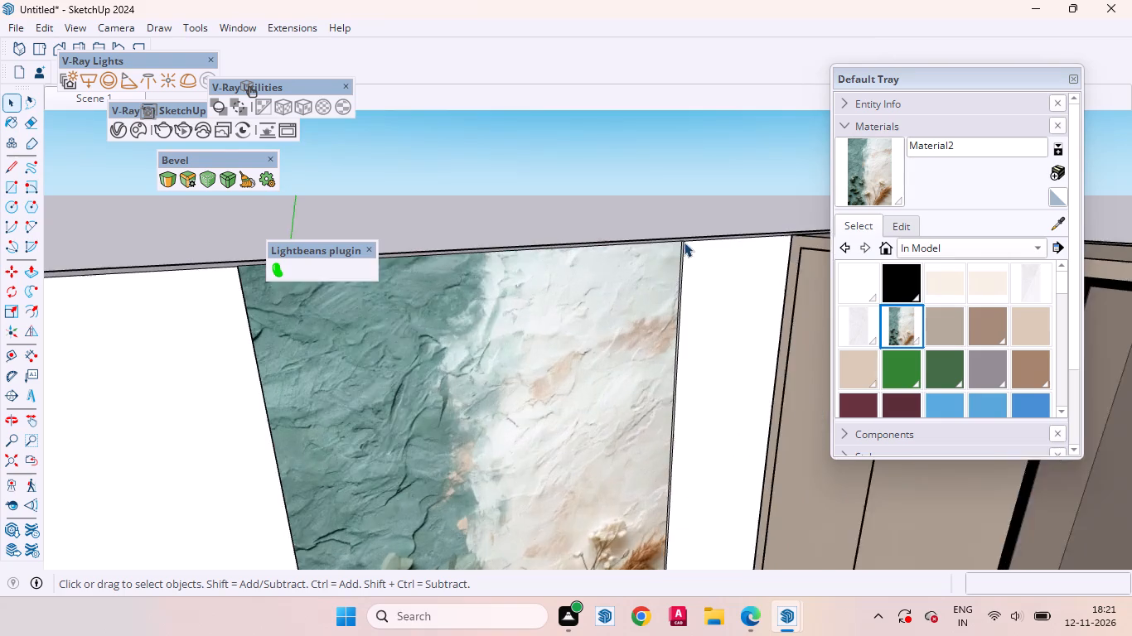
{"action": "scroll", "coordinate": [684, 242], "scroll_direction": "up", "scroll_amount": 12}
{"action": "middle_click_drag", "start_coordinate": [626, 273], "coordinate": [750, 271]}
{"action": "scroll", "coordinate": [760, 253], "scroll_direction": "up", "scroll_amount": 1}
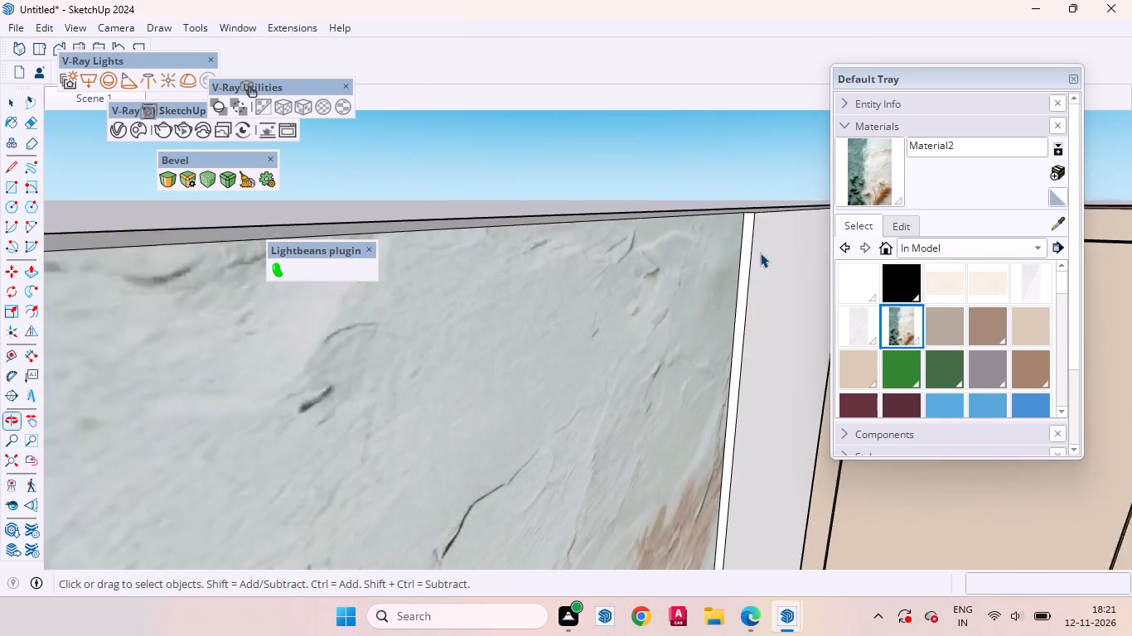
{"action": "scroll", "coordinate": [760, 253], "scroll_direction": "up", "scroll_amount": 6}
{"action": "double_click", "coordinate": [738, 218]}
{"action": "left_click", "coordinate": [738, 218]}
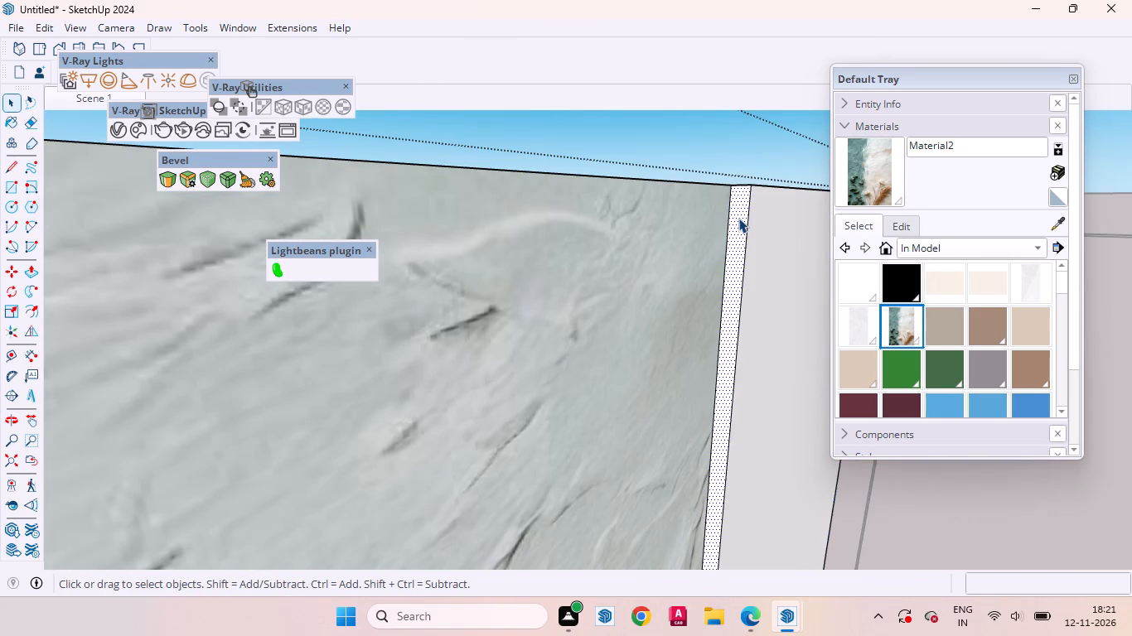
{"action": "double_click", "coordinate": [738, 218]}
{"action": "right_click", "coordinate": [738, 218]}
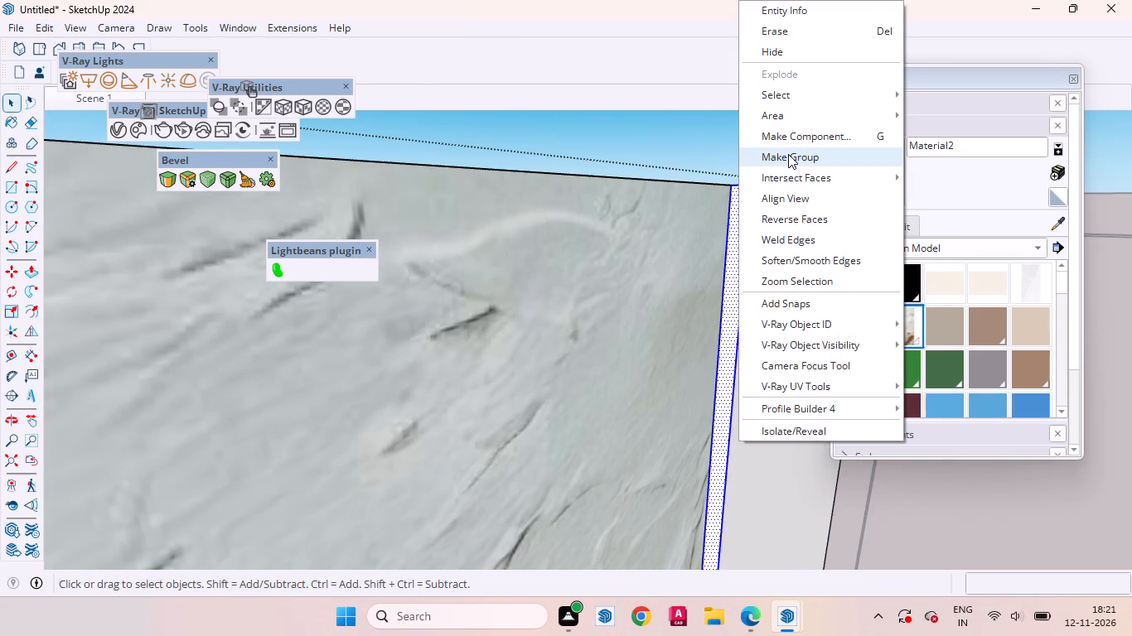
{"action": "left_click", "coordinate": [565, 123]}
Select the narrow bottom ledge and both vertical side returns around the centre panel with their edges, and make them a group.
{"action": "scroll", "coordinate": [645, 229], "scroll_direction": "down", "scroll_amount": 14}
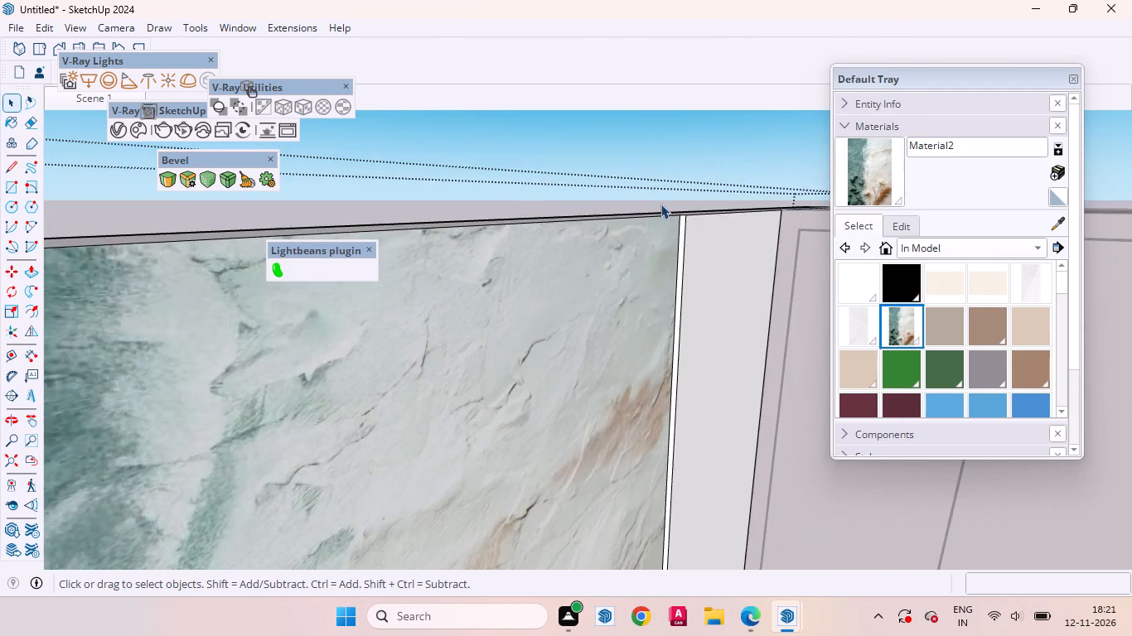
{"action": "scroll", "coordinate": [660, 204], "scroll_direction": "down", "scroll_amount": 13}
{"action": "scroll", "coordinate": [588, 542], "scroll_direction": "up", "scroll_amount": 13}
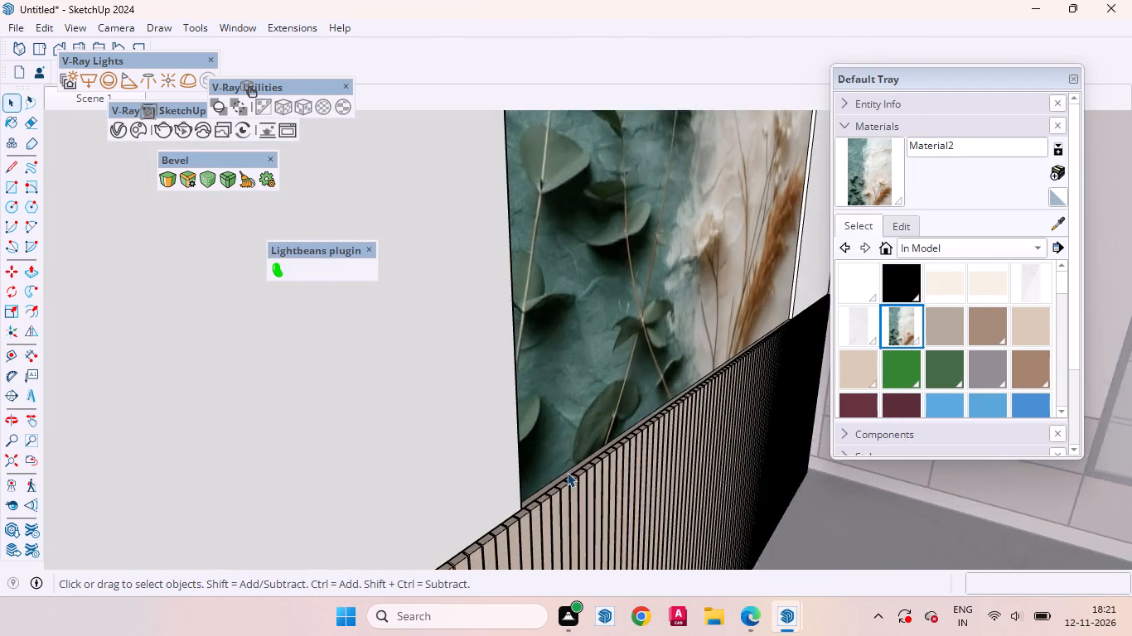
{"action": "scroll", "coordinate": [567, 472], "scroll_direction": "up", "scroll_amount": 3}
{"action": "middle_click_drag", "start_coordinate": [627, 471], "coordinate": [472, 615]}
{"action": "scroll", "coordinate": [457, 503], "scroll_direction": "up", "scroll_amount": 4}
{"action": "scroll", "coordinate": [431, 424], "scroll_direction": "down", "scroll_amount": 6}
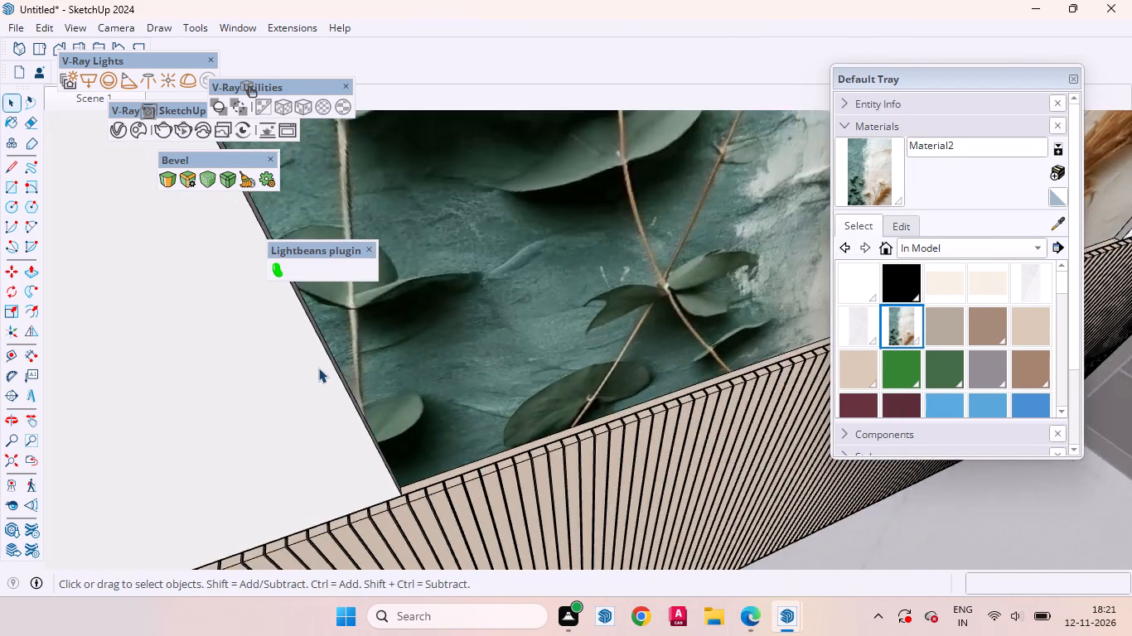
{"action": "scroll", "coordinate": [318, 368], "scroll_direction": "down", "scroll_amount": 3}
{"action": "scroll", "coordinate": [419, 385], "scroll_direction": "down", "scroll_amount": 3}
{"action": "middle_click_drag", "start_coordinate": [475, 408], "coordinate": [298, 445]}
{"action": "scroll", "coordinate": [351, 318], "scroll_direction": "up", "scroll_amount": 5}
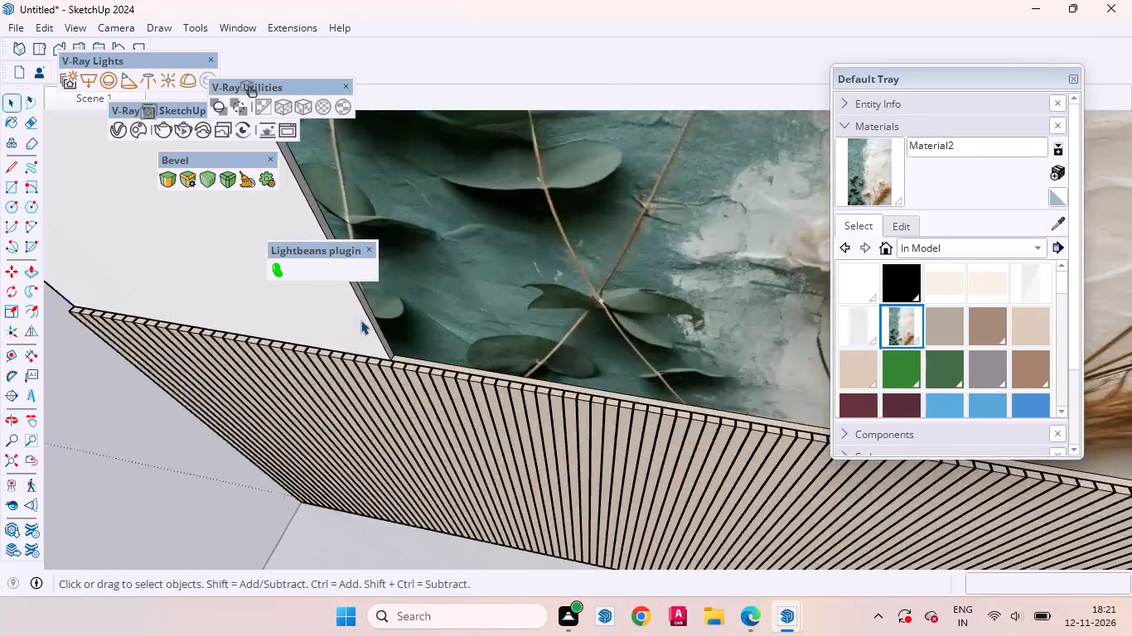
{"action": "scroll", "coordinate": [360, 320], "scroll_direction": "up", "scroll_amount": 16}
{"action": "left_click", "coordinate": [439, 388]}
{"action": "left_click", "coordinate": [439, 388]}
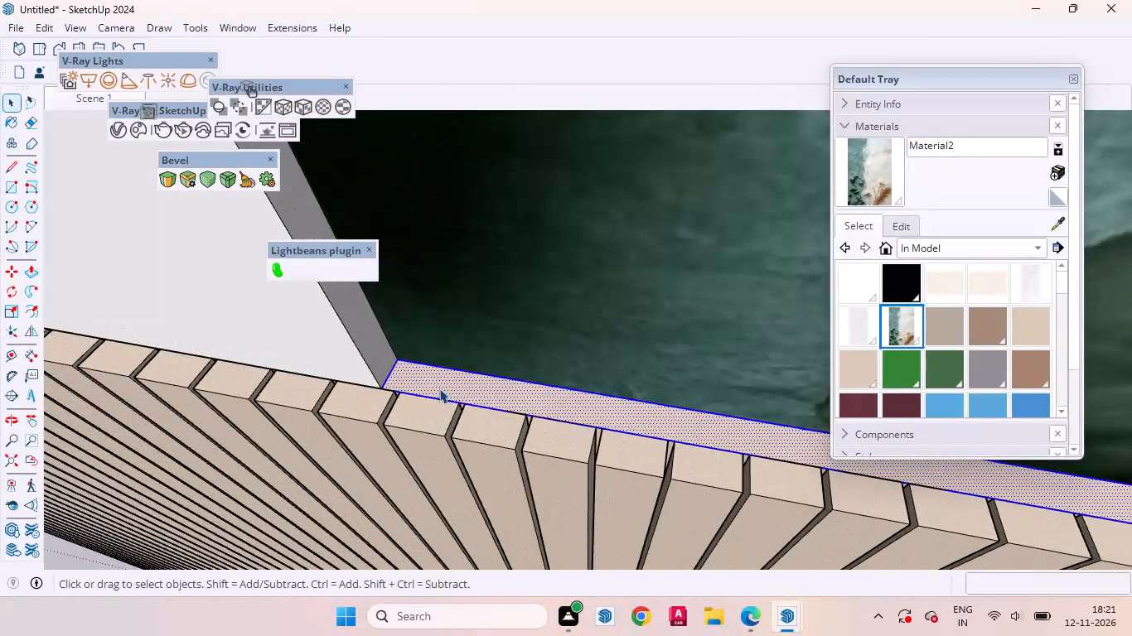
{"action": "double_click", "coordinate": [370, 345], "text": "ctrl"}
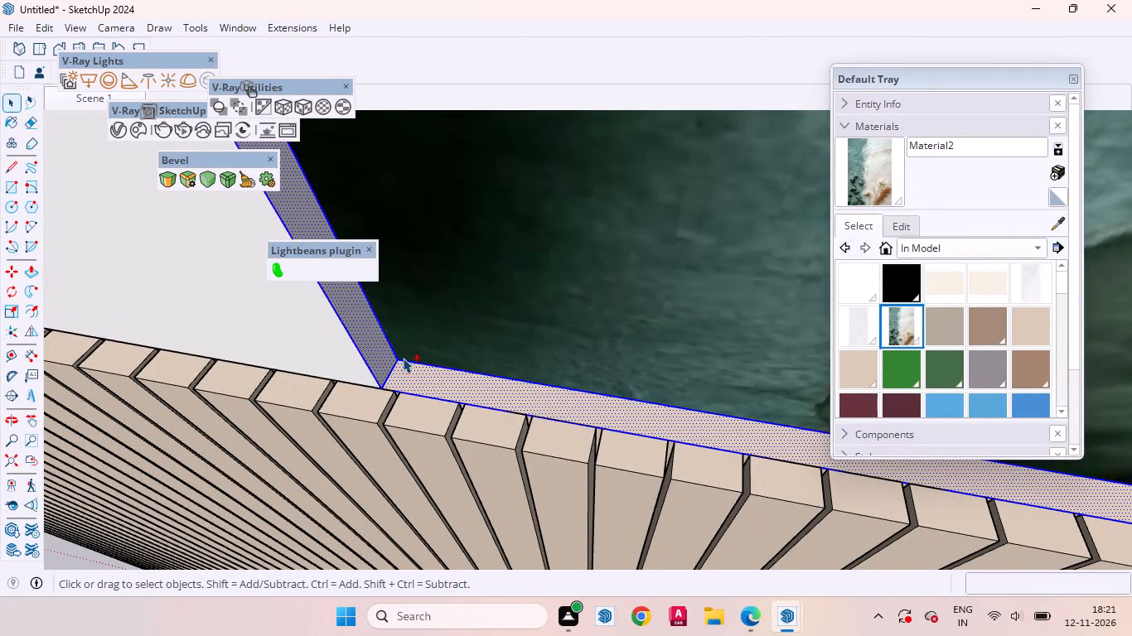
{"action": "scroll", "coordinate": [403, 359], "scroll_direction": "down", "scroll_amount": 20, "text": "ctrl"}
{"action": "scroll", "coordinate": [403, 359], "scroll_direction": "down", "scroll_amount": 10, "text": "ctrl"}
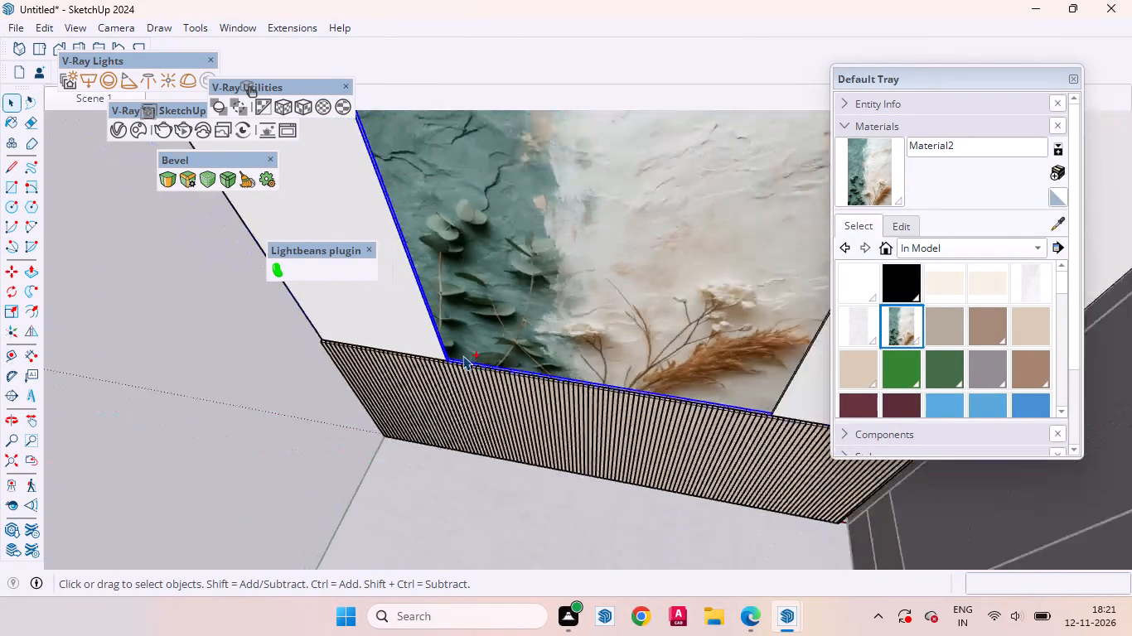
{"action": "scroll", "coordinate": [462, 355], "scroll_direction": "down", "scroll_amount": 5, "text": "ctrl"}
{"action": "middle_click_drag", "start_coordinate": [567, 313], "coordinate": [702, 330], "text": "ctrl"}
{"action": "scroll", "coordinate": [654, 301], "scroll_direction": "up", "scroll_amount": 6, "text": "ctrl"}
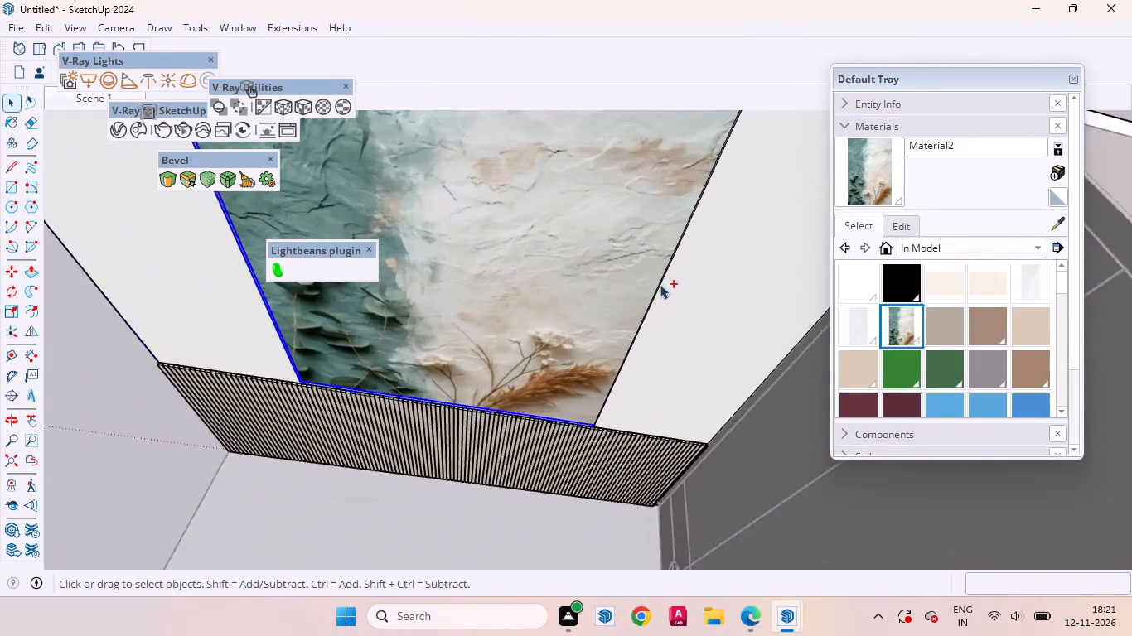
{"action": "scroll", "coordinate": [660, 284], "scroll_direction": "up", "scroll_amount": 20, "text": "ctrl"}
{"action": "middle_click_drag", "start_coordinate": [554, 482], "coordinate": [684, 543], "text": "ctrl"}
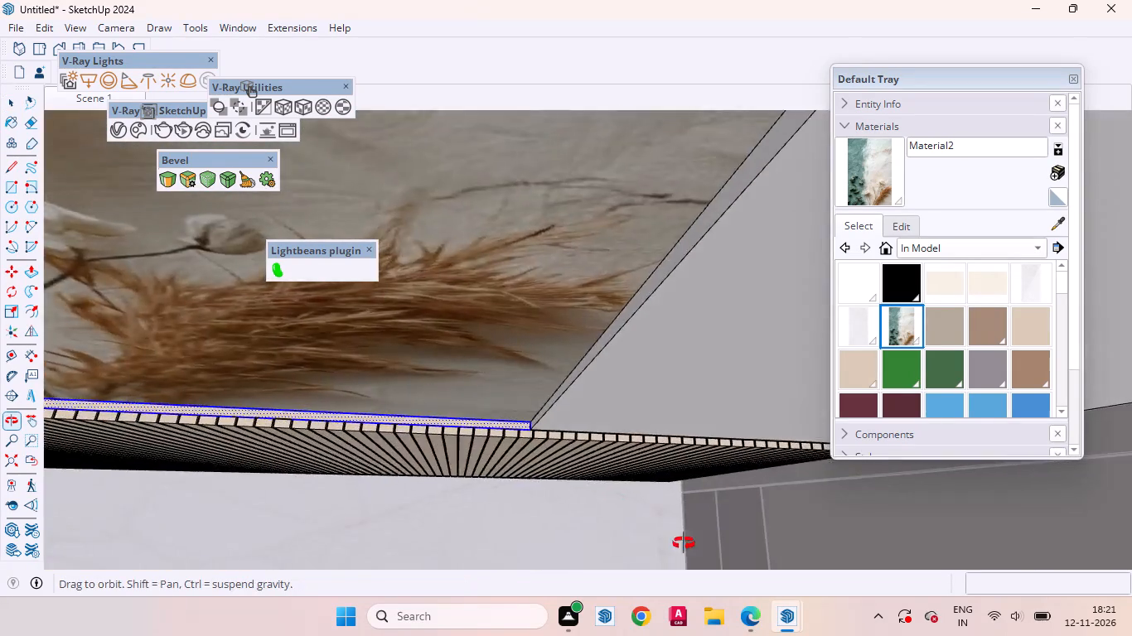
{"action": "middle_click_drag", "start_coordinate": [684, 543], "coordinate": [713, 547], "text": "ctrl"}
{"action": "scroll", "coordinate": [713, 542], "scroll_direction": "up", "scroll_amount": 1, "text": "ctrl"}
{"action": "scroll", "coordinate": [537, 409], "scroll_direction": "up", "scroll_amount": 10, "text": "ctrl"}
{"action": "middle_click_drag", "start_coordinate": [403, 359], "coordinate": [459, 368], "text": "ctrl"}
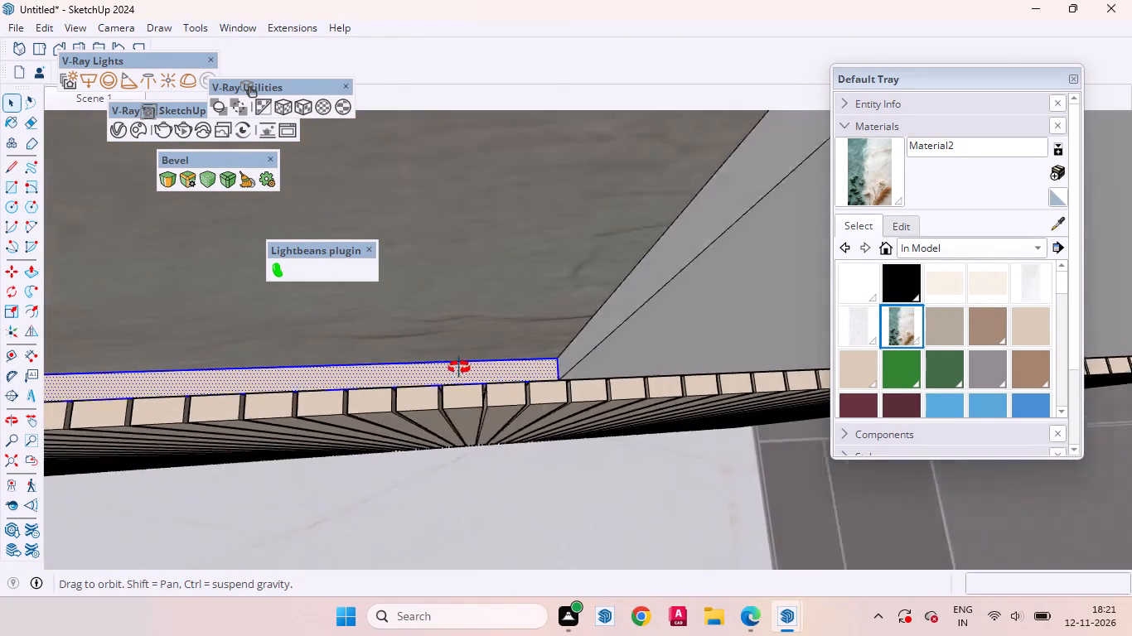
{"action": "middle_click_drag", "start_coordinate": [459, 368], "coordinate": [466, 369], "text": "ctrl"}
{"action": "scroll", "coordinate": [565, 357], "scroll_direction": "up", "scroll_amount": 3, "text": "ctrl"}
{"action": "left_click", "coordinate": [588, 346], "text": "ctrl"}
{"action": "left_click", "coordinate": [588, 346], "text": "ctrl"}
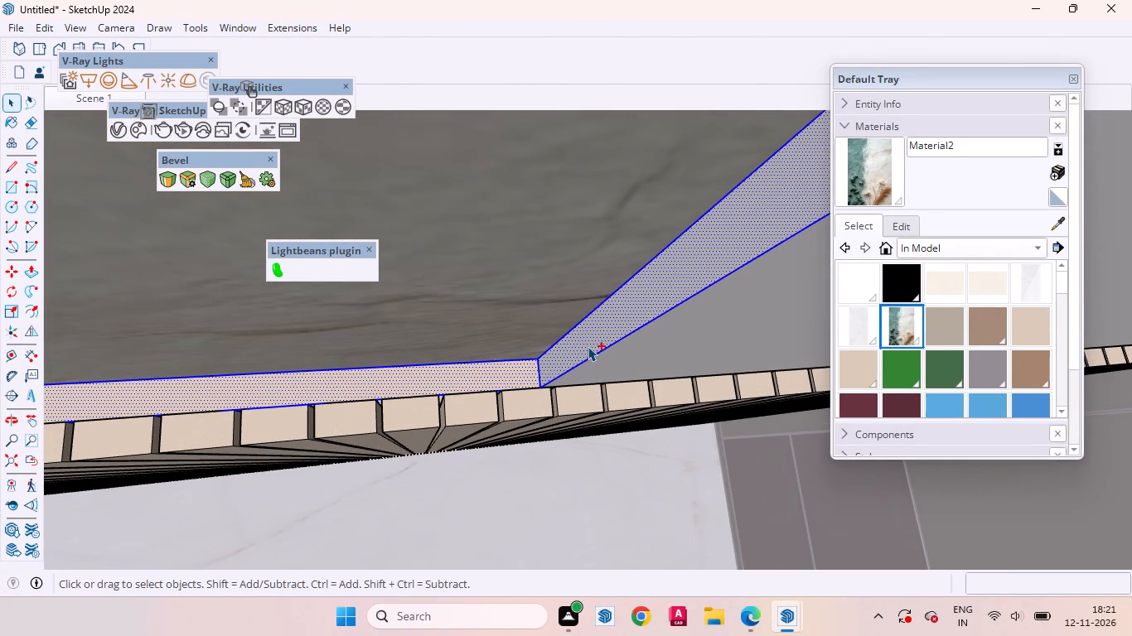
{"action": "right_click", "coordinate": [588, 346], "text": "ctrl"}
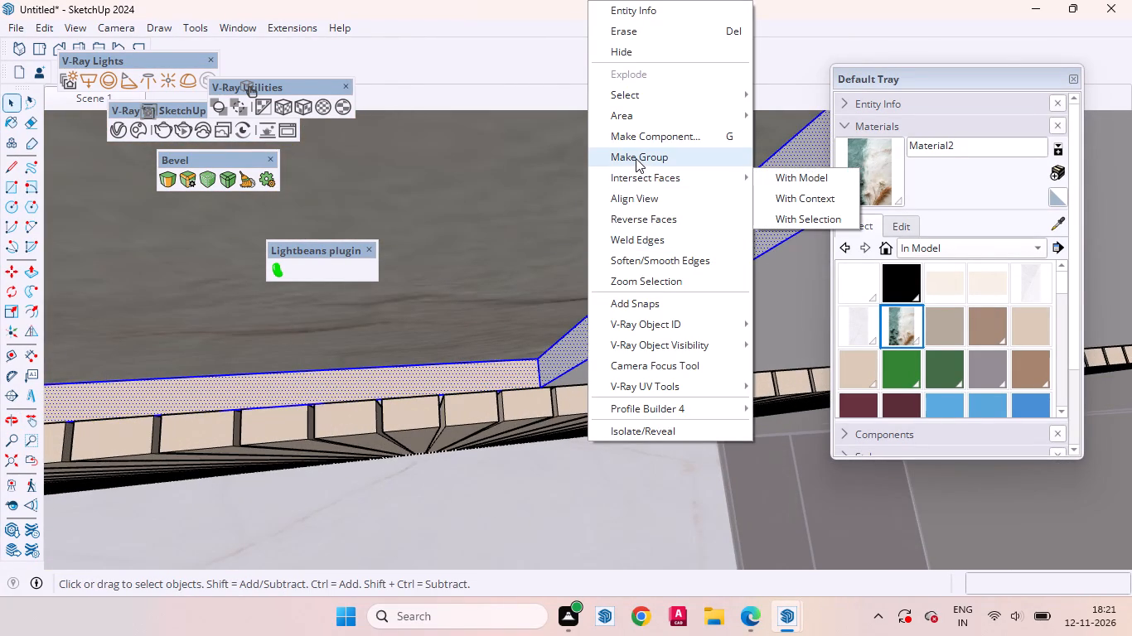
{"action": "left_click", "coordinate": [636, 158]}
Convert the new group of narrow border faces around the centre panel into a V-Ray Mesh Light and leave the wall group.
{"action": "scroll", "coordinate": [544, 374], "scroll_direction": "down", "scroll_amount": 7}
{"action": "scroll", "coordinate": [504, 396], "scroll_direction": "up", "scroll_amount": 1}
{"action": "scroll", "coordinate": [504, 396], "scroll_direction": "down", "scroll_amount": 6}
{"action": "scroll", "coordinate": [502, 382], "scroll_direction": "up", "scroll_amount": 1}
{"action": "scroll", "coordinate": [496, 364], "scroll_direction": "down", "scroll_amount": 20}
{"action": "scroll", "coordinate": [496, 364], "scroll_direction": "down", "scroll_amount": 4}
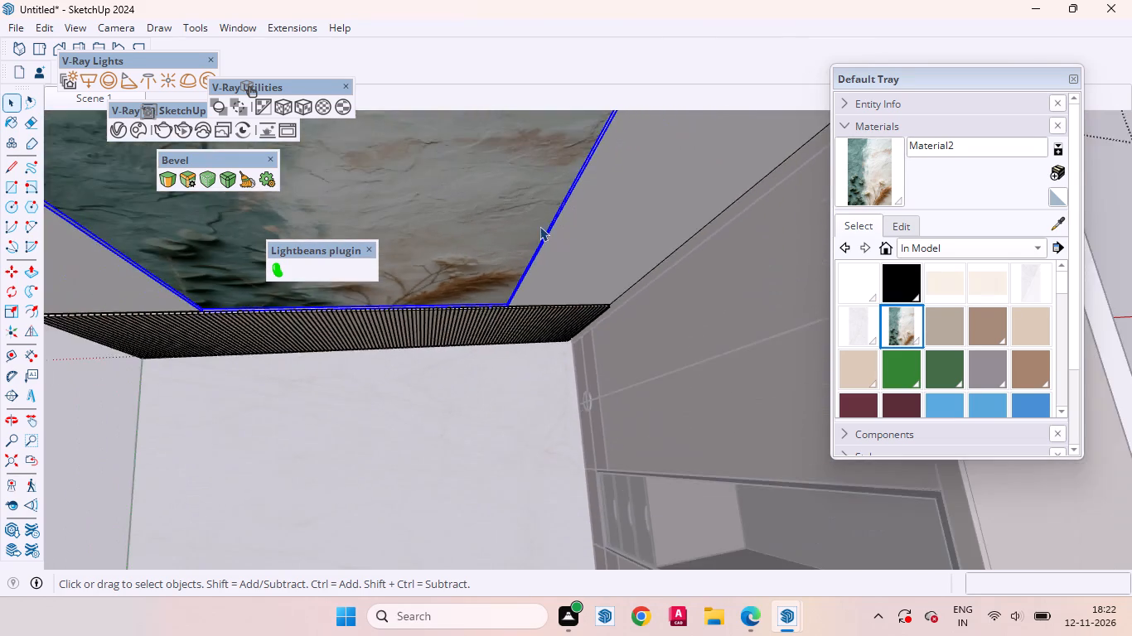
{"action": "scroll", "coordinate": [539, 226], "scroll_direction": "down", "scroll_amount": 14}
{"action": "middle_click_drag", "start_coordinate": [501, 313], "coordinate": [432, 181]}
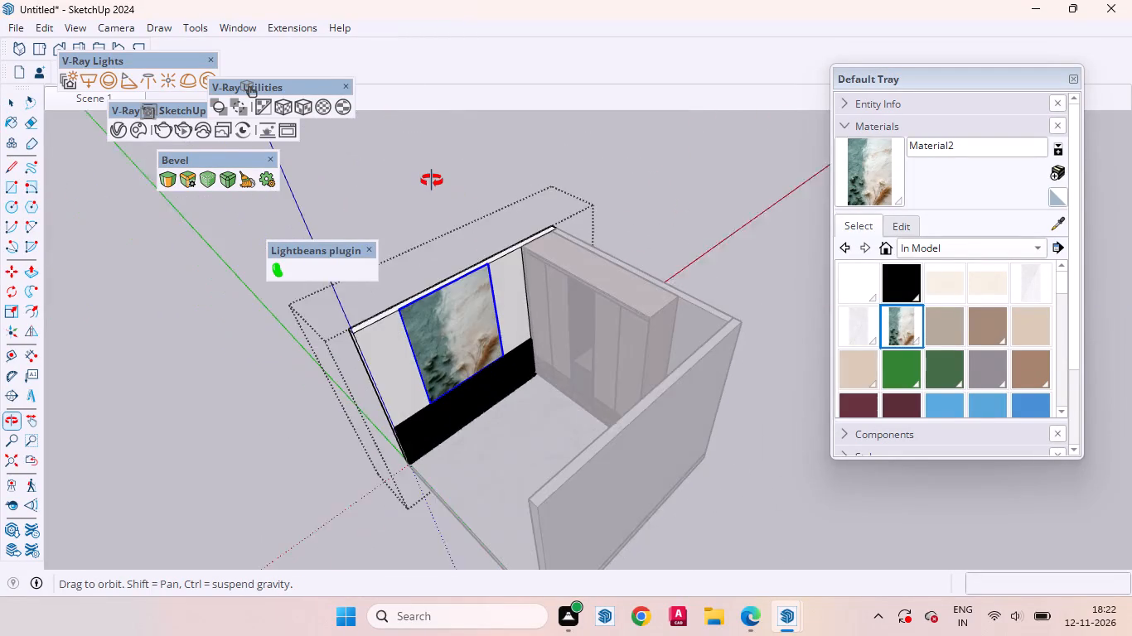
{"action": "middle_click_drag", "start_coordinate": [432, 181], "coordinate": [366, 155]}
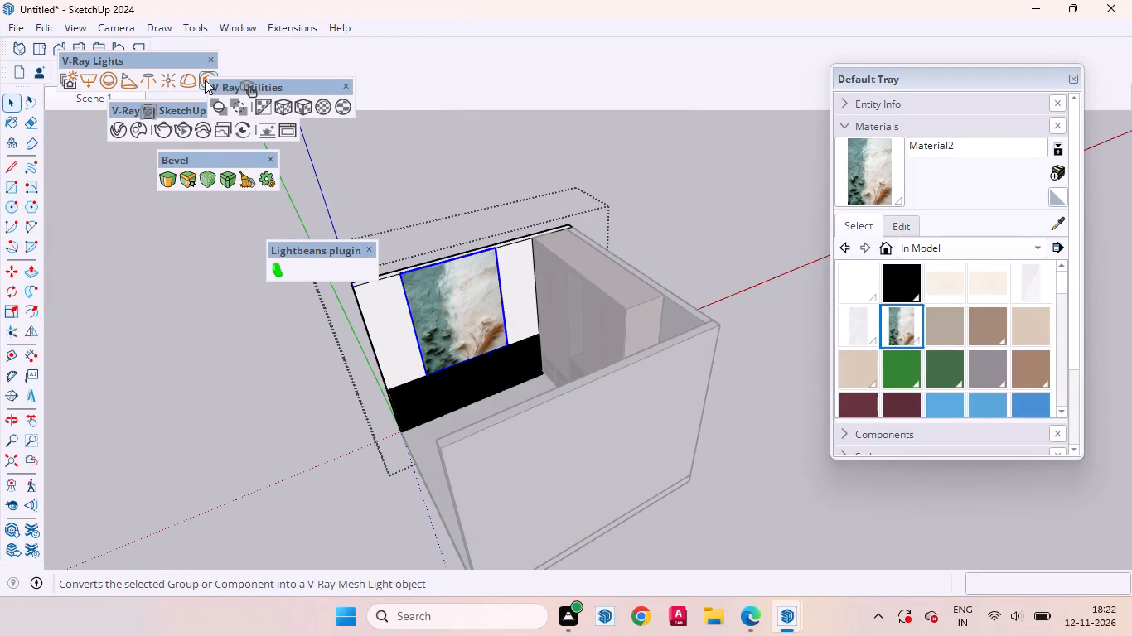
{"action": "left_click", "coordinate": [205, 79]}
{"action": "scroll", "coordinate": [458, 299], "scroll_direction": "up", "scroll_amount": 3}
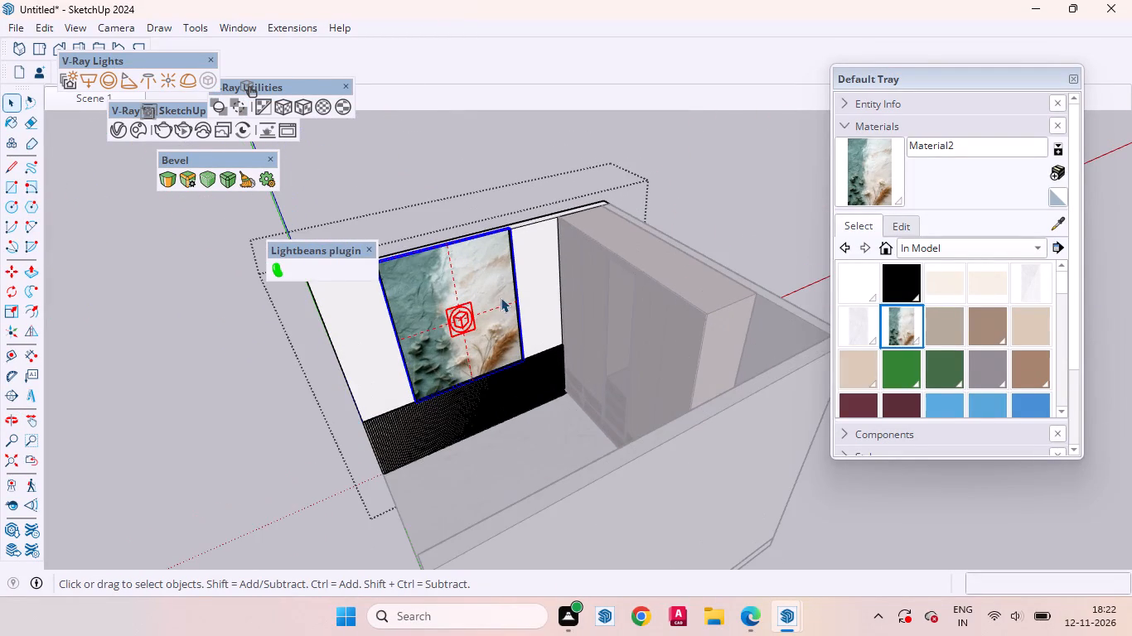
{"action": "scroll", "coordinate": [510, 304], "scroll_direction": "down", "scroll_amount": 4}
{"action": "left_click", "coordinate": [272, 368]}
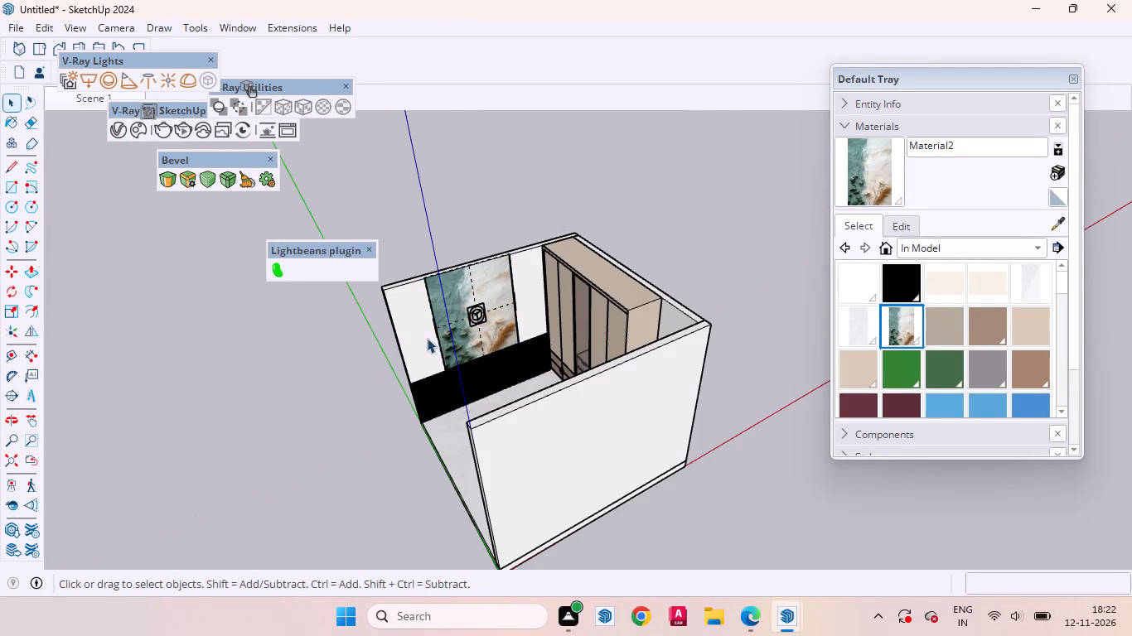
Create a material using the pale pink veined marble image 61af4472a108ea21b3343e3a4db0f457 from Downloads as its texture.
{"action": "middle_click_drag", "start_coordinate": [469, 306], "coordinate": [723, 147]}
{"action": "scroll", "coordinate": [501, 287], "scroll_direction": "up", "scroll_amount": 9}
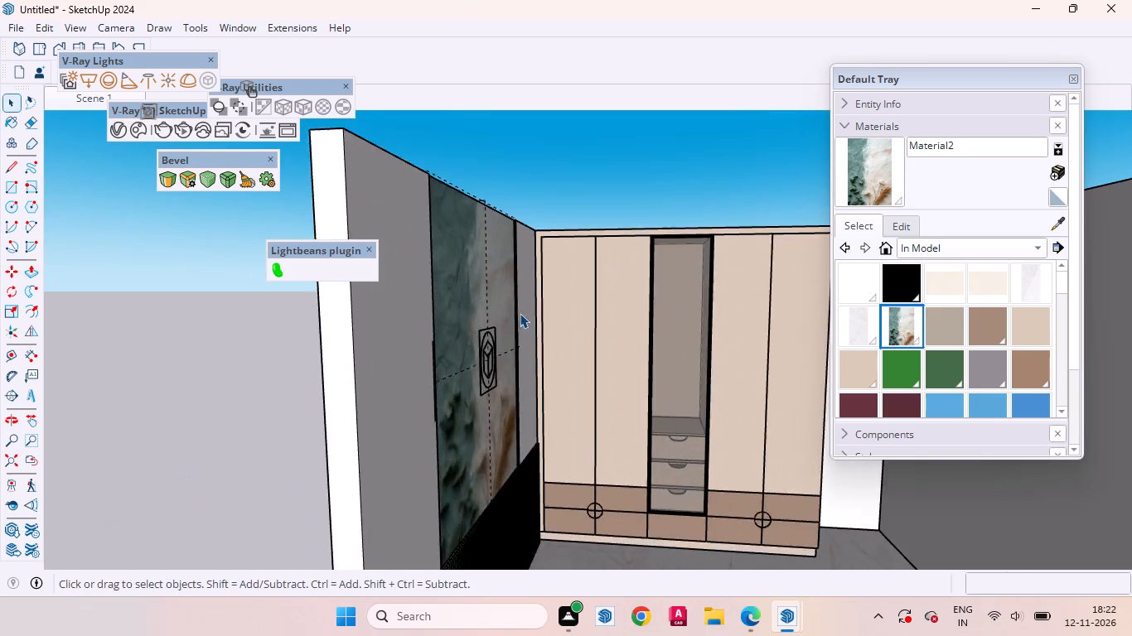
{"action": "scroll", "coordinate": [520, 313], "scroll_direction": "up", "scroll_amount": 2}
{"action": "middle_click_drag", "start_coordinate": [549, 327], "coordinate": [416, 383]}
{"action": "scroll", "coordinate": [517, 297], "scroll_direction": "down", "scroll_amount": 8}
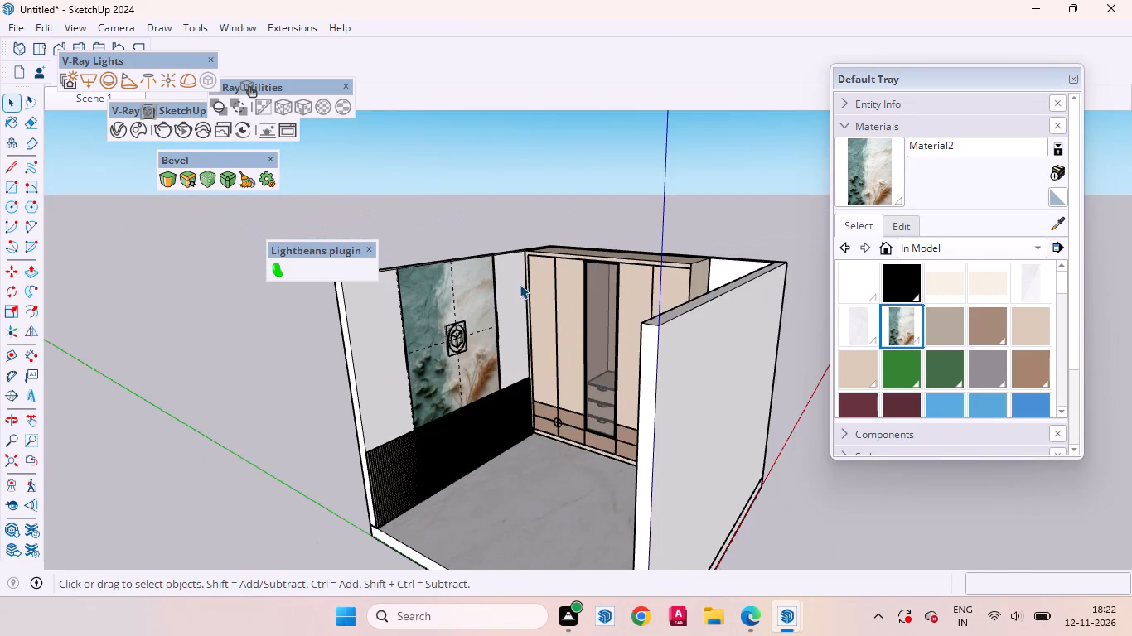
{"action": "left_click", "coordinate": [1060, 174]}
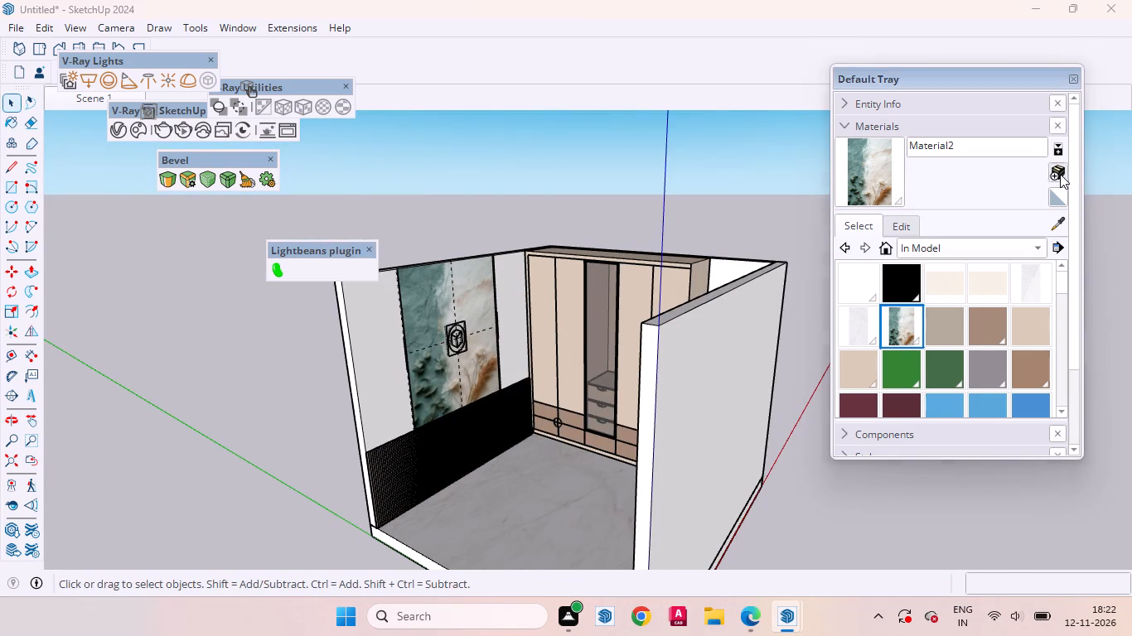
{"action": "left_click", "coordinate": [862, 374]}
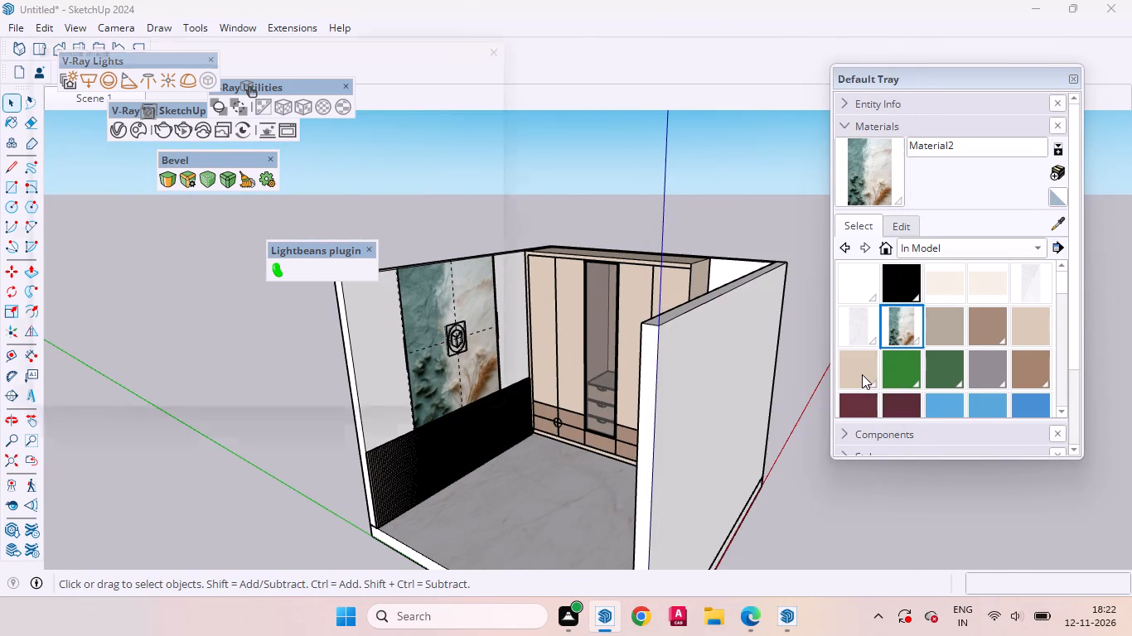
{"action": "left_click", "coordinate": [71, 235]}
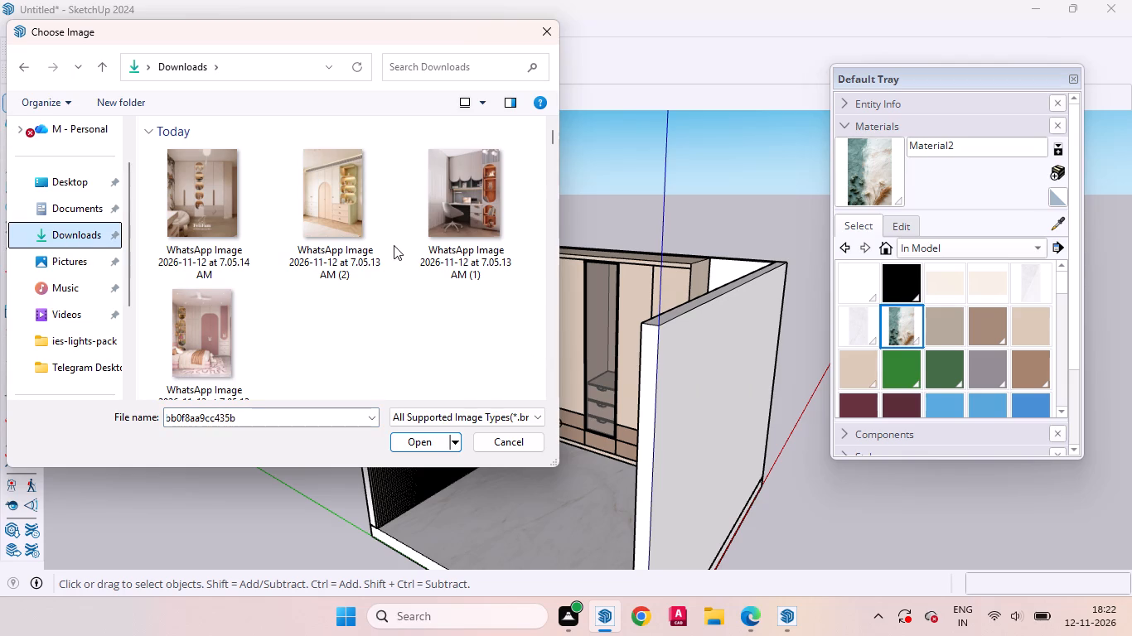
{"action": "scroll", "coordinate": [356, 307], "scroll_direction": "down", "scroll_amount": 9}
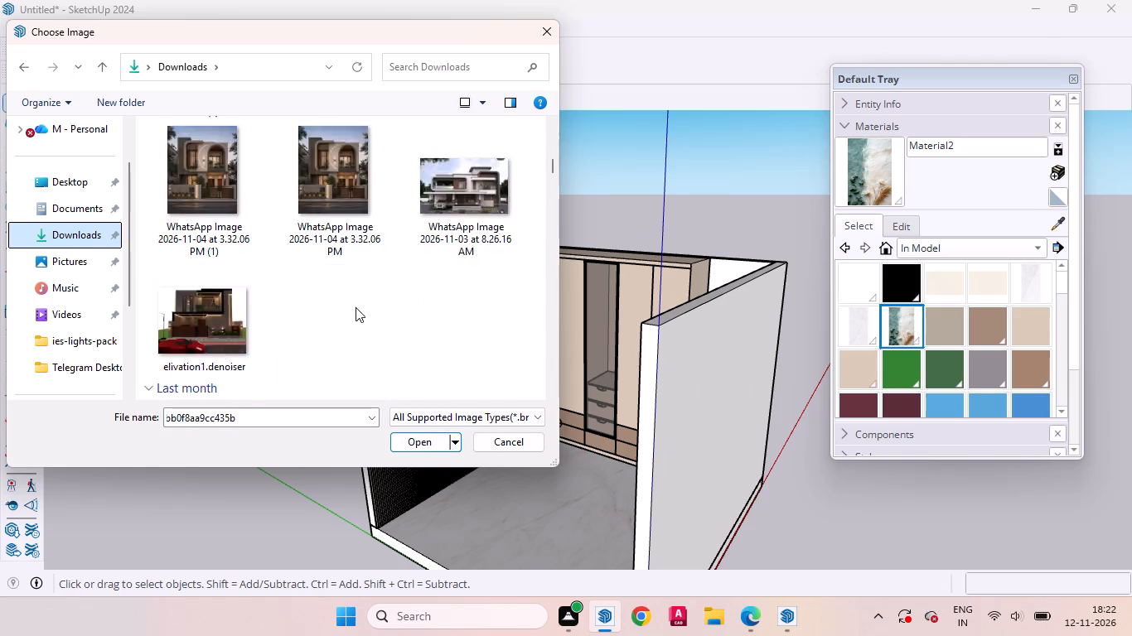
{"action": "scroll", "coordinate": [356, 307], "scroll_direction": "up", "scroll_amount": 1}
{"action": "scroll", "coordinate": [356, 307], "scroll_direction": "down", "scroll_amount": 9}
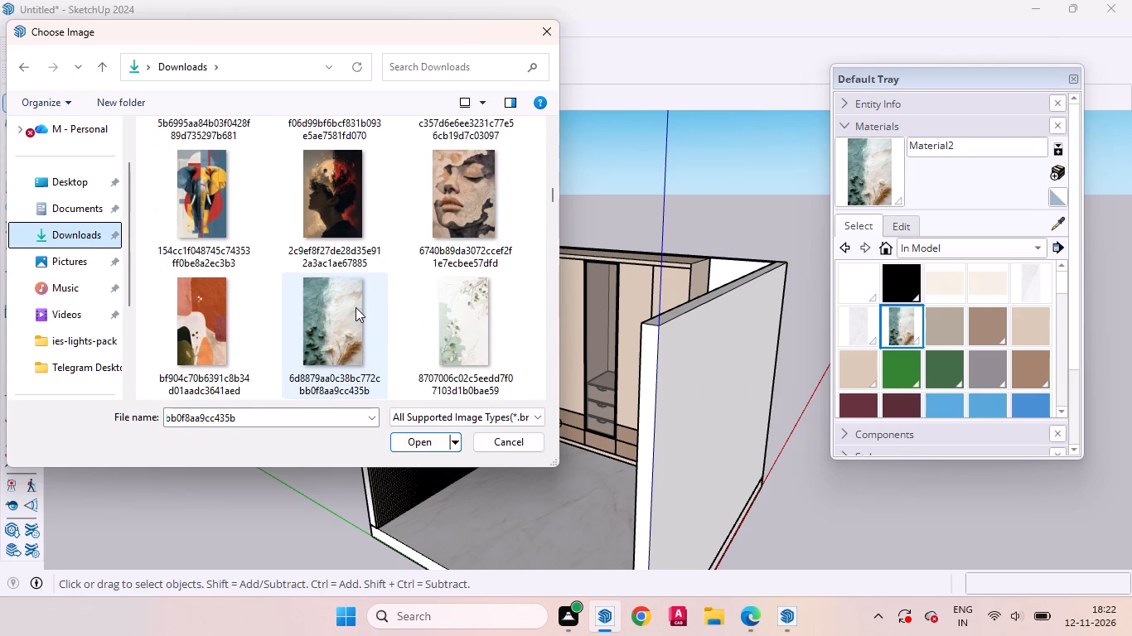
{"action": "scroll", "coordinate": [356, 307], "scroll_direction": "down", "scroll_amount": 2}
{"action": "scroll", "coordinate": [356, 307], "scroll_direction": "up", "scroll_amount": 3}
{"action": "scroll", "coordinate": [359, 303], "scroll_direction": "down", "scroll_amount": 2}
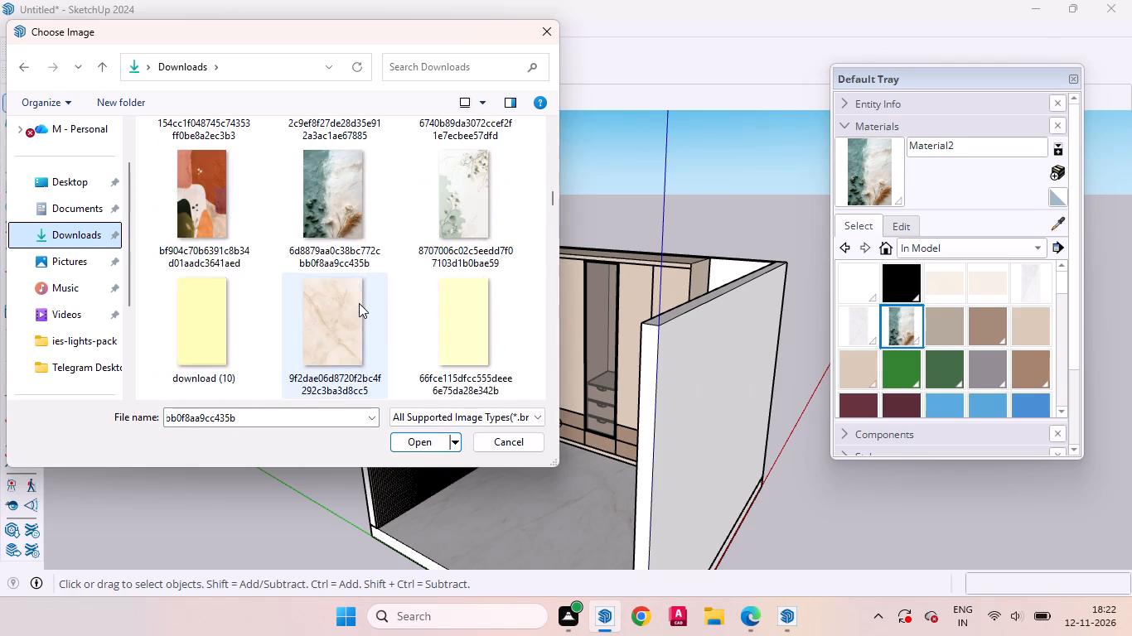
{"action": "scroll", "coordinate": [359, 303], "scroll_direction": "down", "scroll_amount": 7}
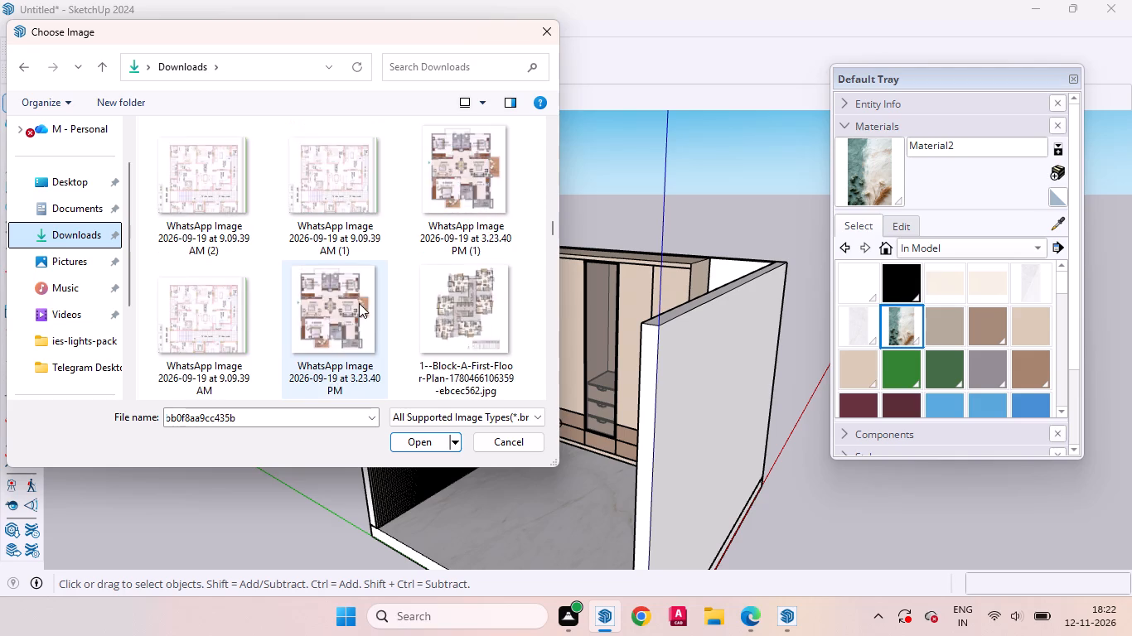
{"action": "scroll", "coordinate": [359, 303], "scroll_direction": "down", "scroll_amount": 4}
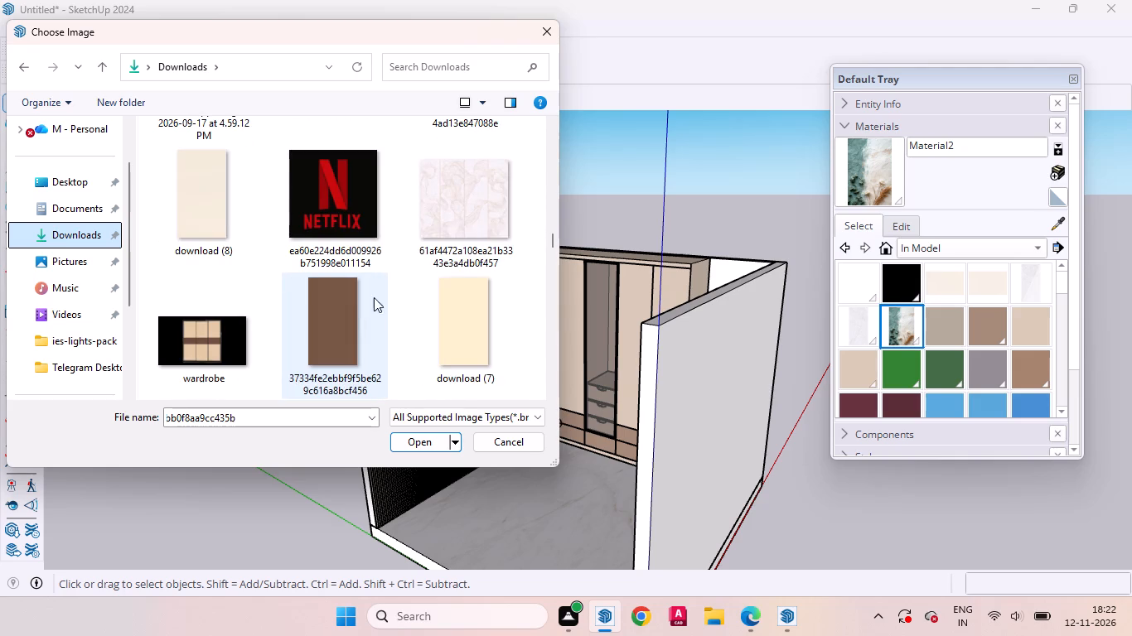
{"action": "left_click", "coordinate": [476, 214]}
{"action": "left_click", "coordinate": [430, 440]}
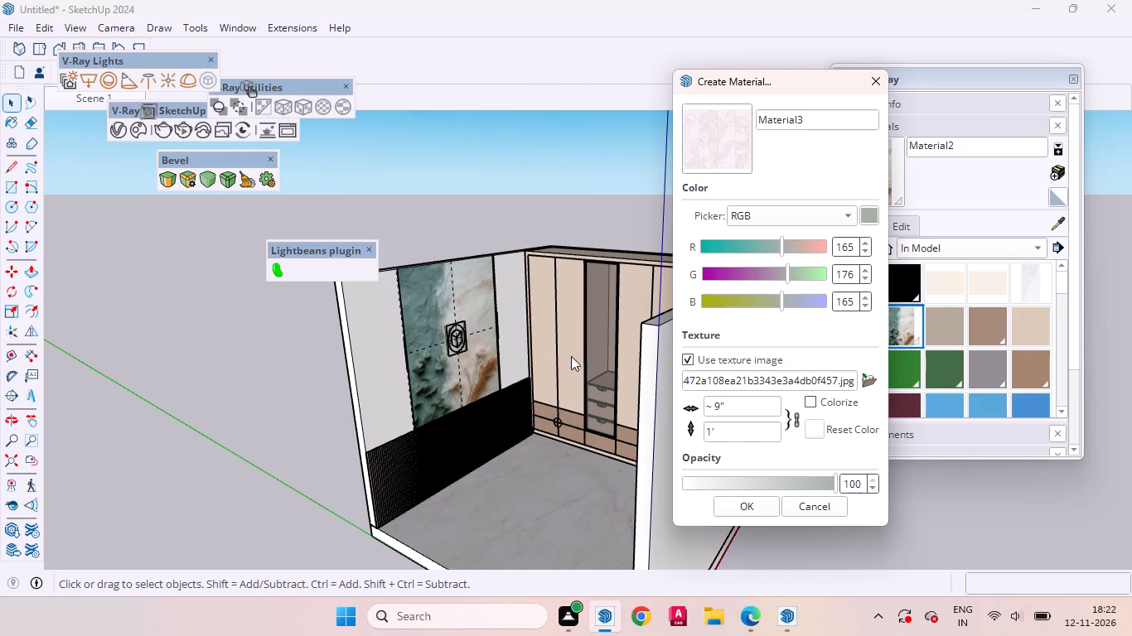
{"action": "left_click", "coordinate": [743, 506]}
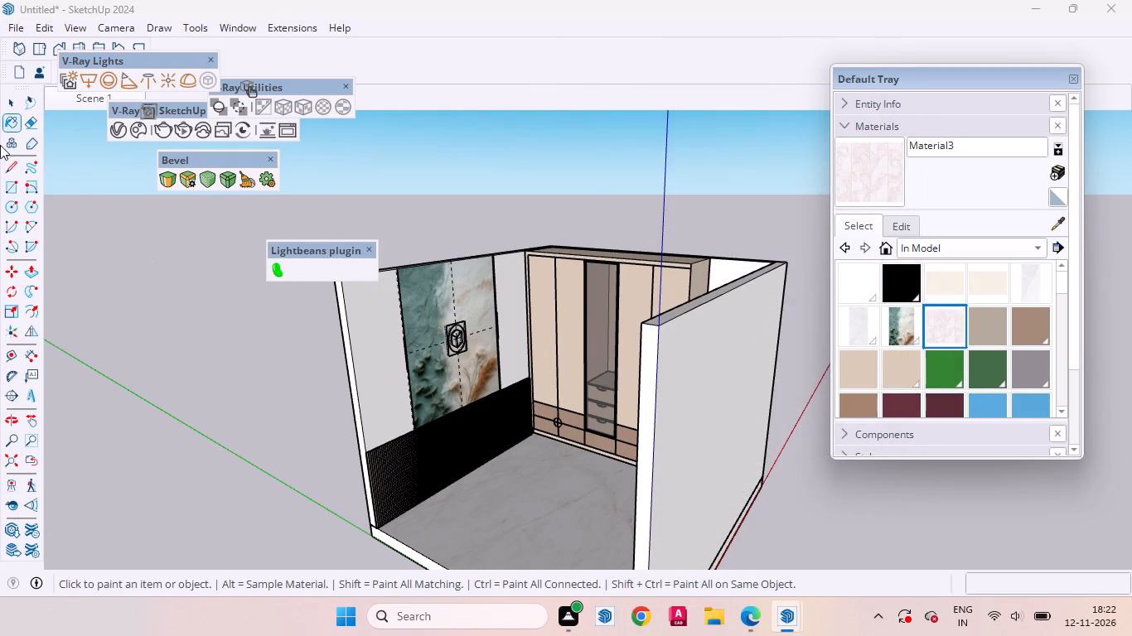
{"action": "left_click", "coordinate": [12, 104]}
Inside the headboard wall group, paint the narrow panel beside the wardrobe with the new pink marble material and leave the group.
{"action": "scroll", "coordinate": [531, 304], "scroll_direction": "up", "scroll_amount": 10}
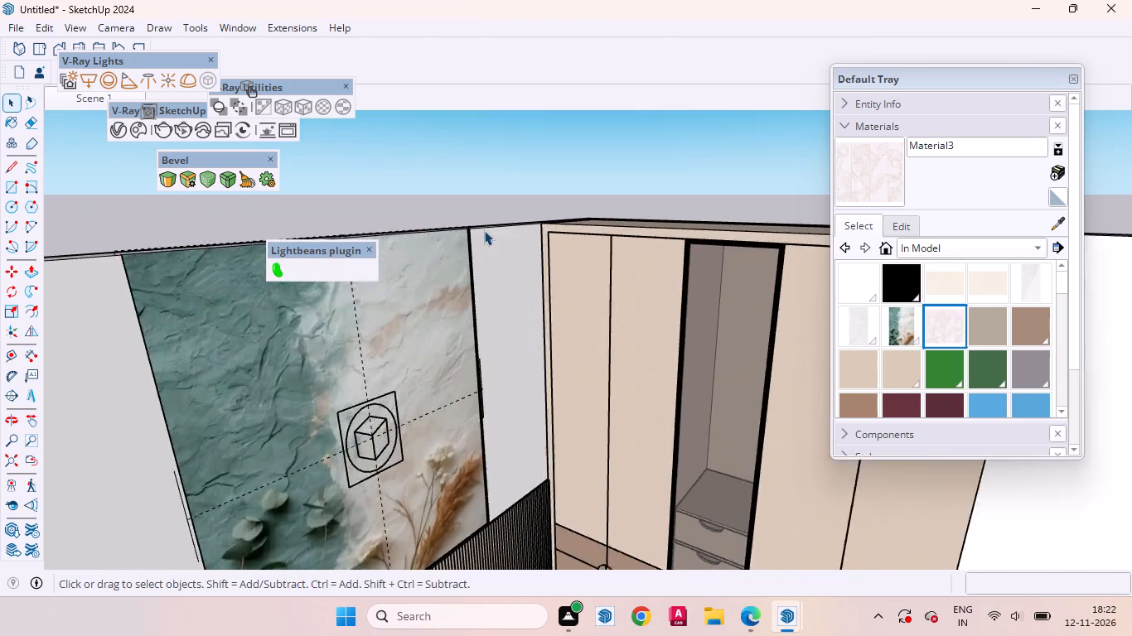
{"action": "scroll", "coordinate": [484, 230], "scroll_direction": "up", "scroll_amount": 12}
{"action": "left_click", "coordinate": [476, 261]}
{"action": "double_click", "coordinate": [476, 262]}
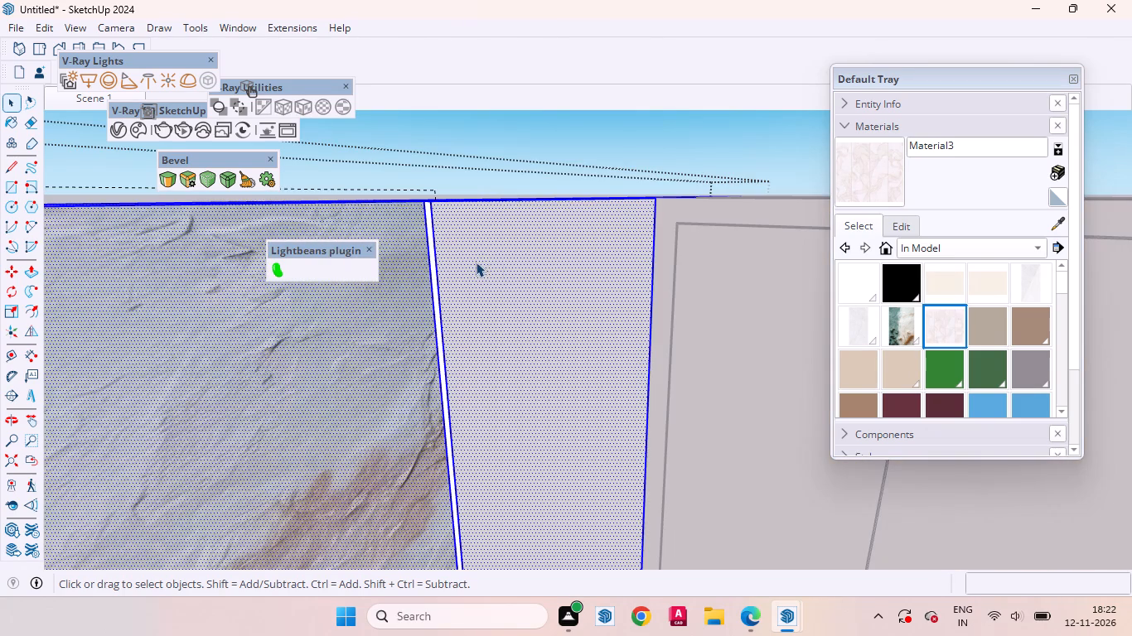
{"action": "left_click", "coordinate": [510, 272]}
{"action": "left_click", "coordinate": [875, 181]}
{"action": "left_click", "coordinate": [514, 304]}
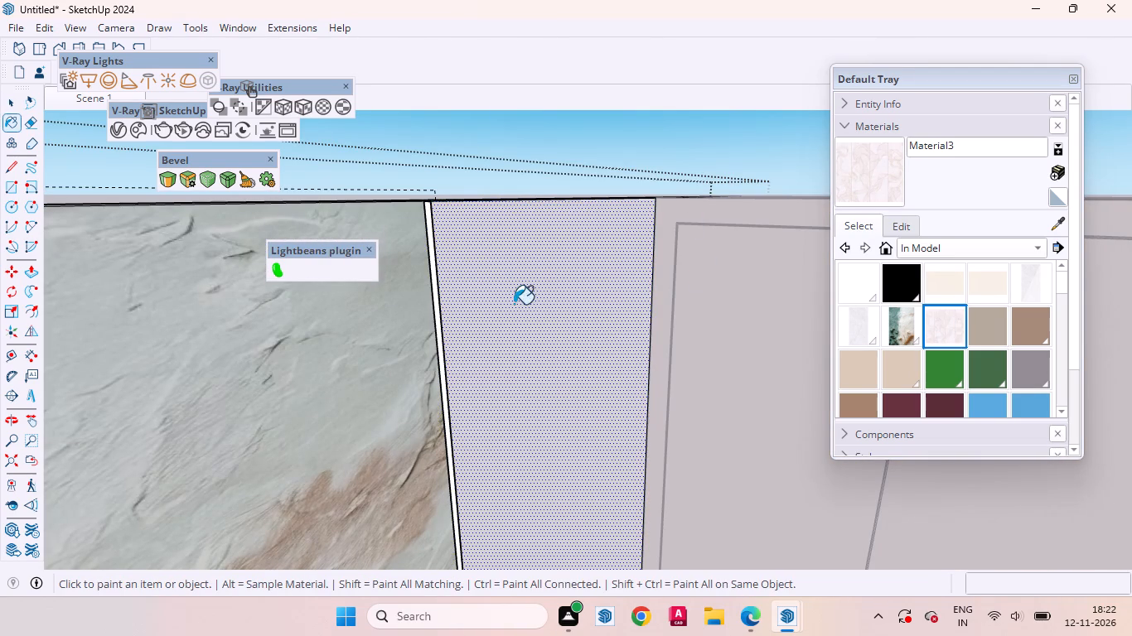
{"action": "left_click", "coordinate": [537, 202]}
{"action": "key", "text": "space"}
{"action": "left_click", "coordinate": [520, 155]}
Examine the marble pattern on the panel beside the wardrobe from its top edge down to the fluted base.
{"action": "middle_click_drag", "start_coordinate": [560, 227], "coordinate": [410, 264]}
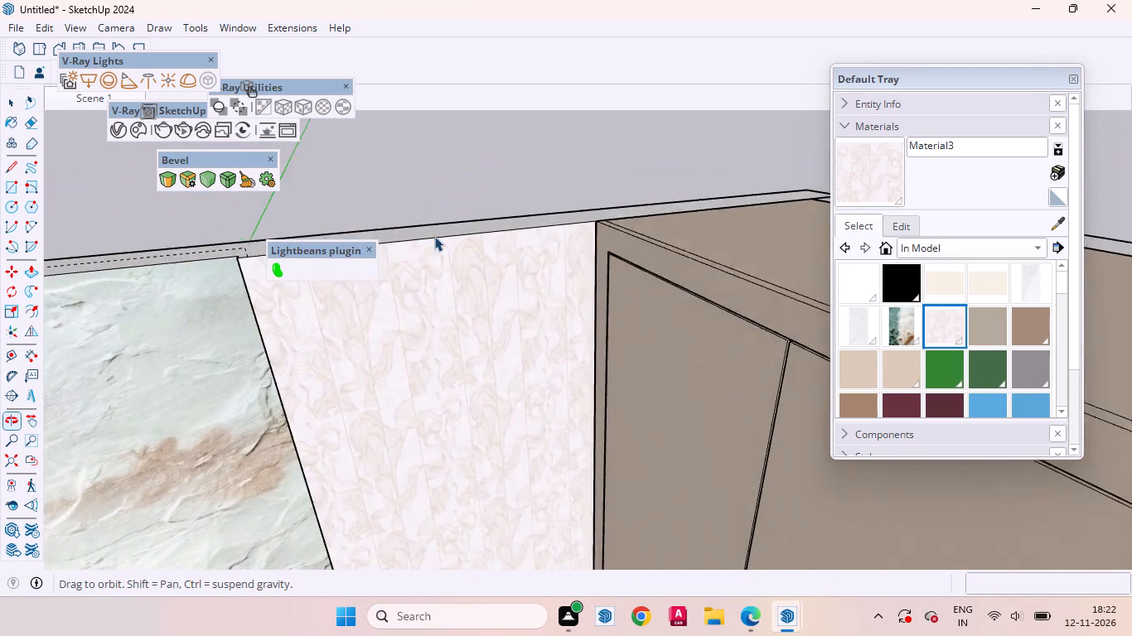
{"action": "scroll", "coordinate": [575, 222], "scroll_direction": "up", "scroll_amount": 1}
{"action": "scroll", "coordinate": [590, 220], "scroll_direction": "down", "scroll_amount": 14}
{"action": "scroll", "coordinate": [585, 426], "scroll_direction": "up", "scroll_amount": 6}
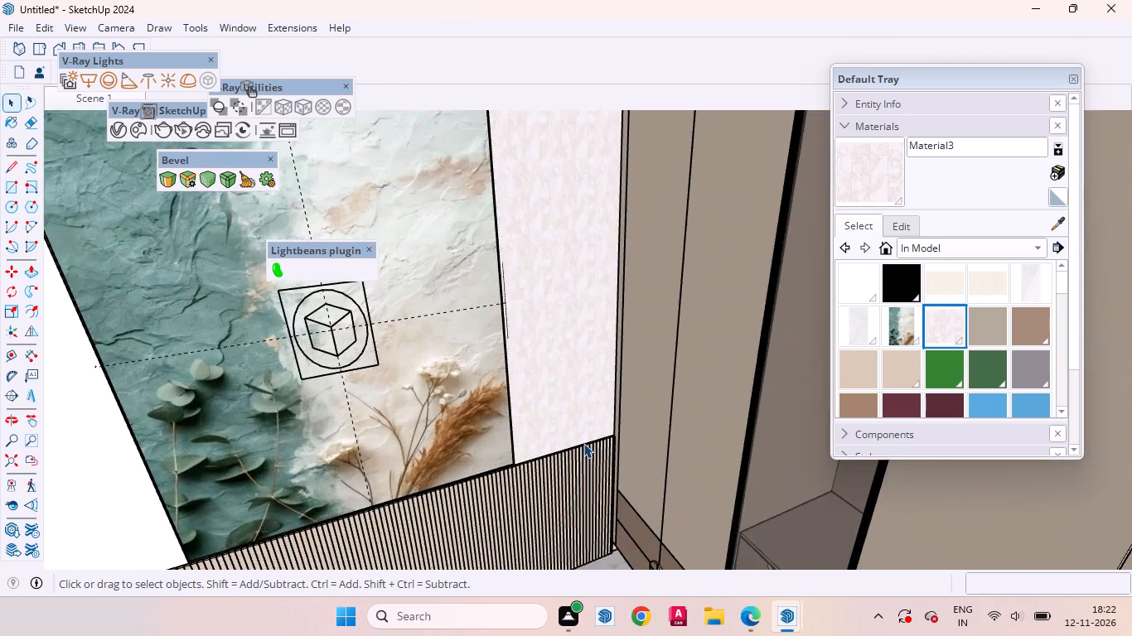
{"action": "scroll", "coordinate": [583, 443], "scroll_direction": "up", "scroll_amount": 13}
{"action": "middle_click_drag", "start_coordinate": [594, 363], "coordinate": [515, 354]}
{"action": "scroll", "coordinate": [595, 395], "scroll_direction": "down", "scroll_amount": 4}
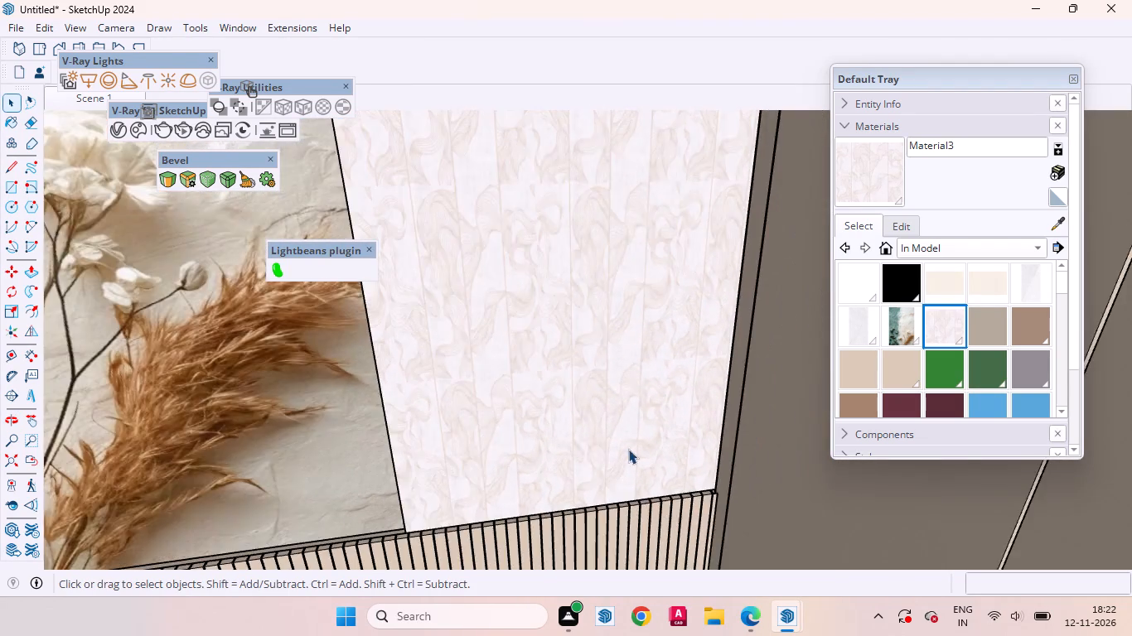
{"action": "scroll", "coordinate": [628, 449], "scroll_direction": "down", "scroll_amount": 10}
{"action": "scroll", "coordinate": [608, 305], "scroll_direction": "up", "scroll_amount": 7}
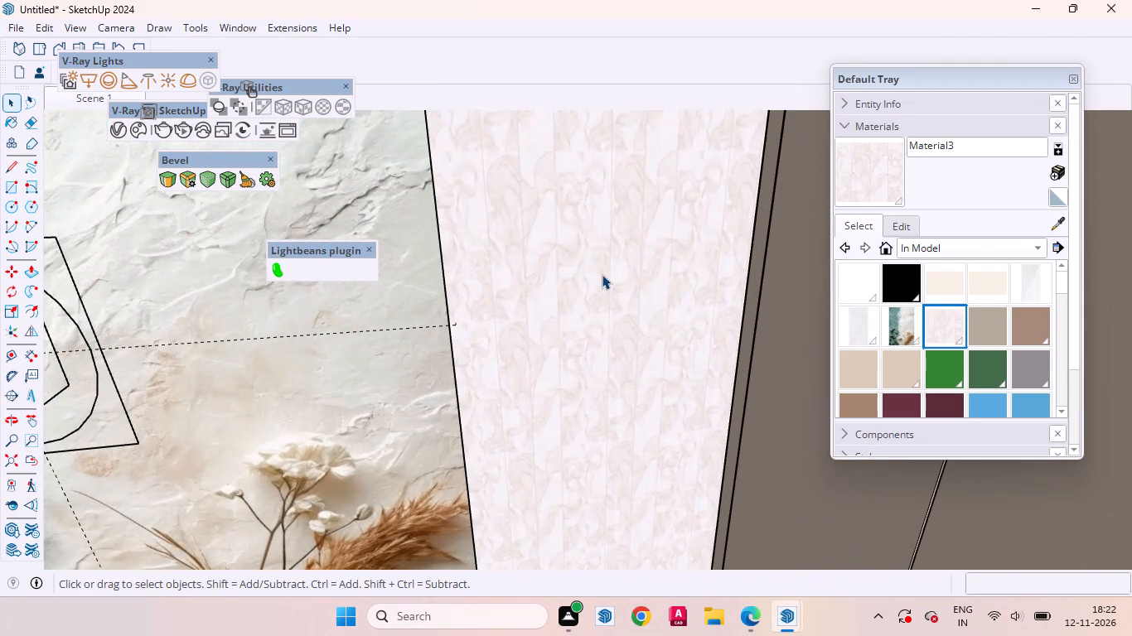
Reopen the wall group, enlarge the wardrobe-side panel's marble texture to about one and a half times its size with texture positioning, and leave the group.
{"action": "left_click", "coordinate": [602, 274]}
{"action": "double_click", "coordinate": [588, 325]}
{"action": "left_click", "coordinate": [580, 286]}
{"action": "scroll", "coordinate": [585, 372], "scroll_direction": "down", "scroll_amount": 5}
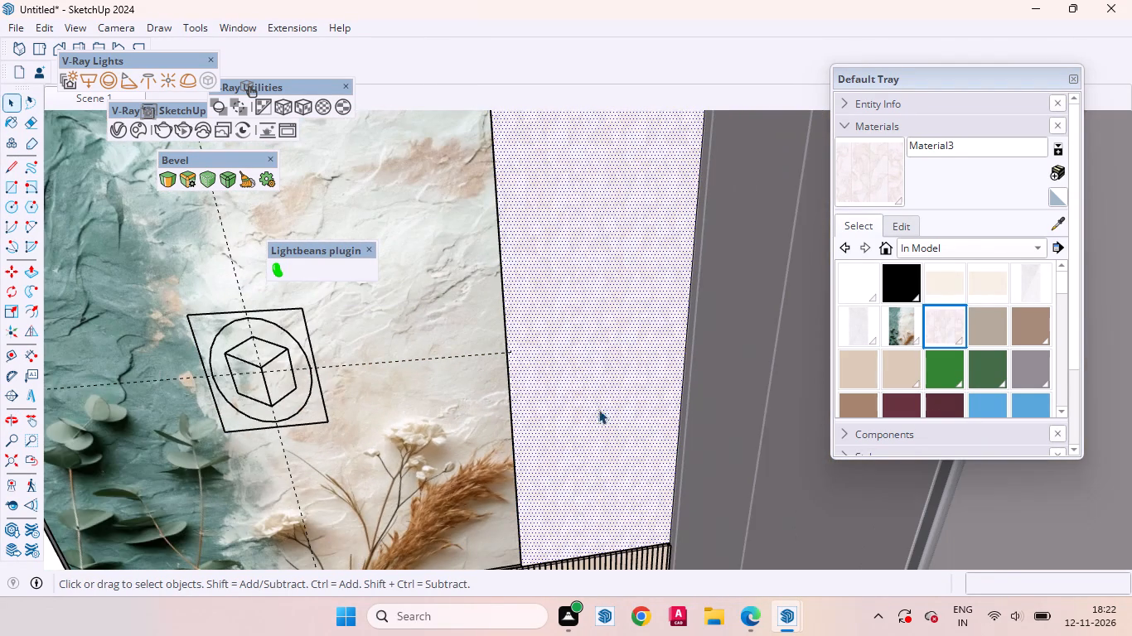
{"action": "right_click", "coordinate": [594, 320]}
{"action": "left_click", "coordinate": [655, 231]}
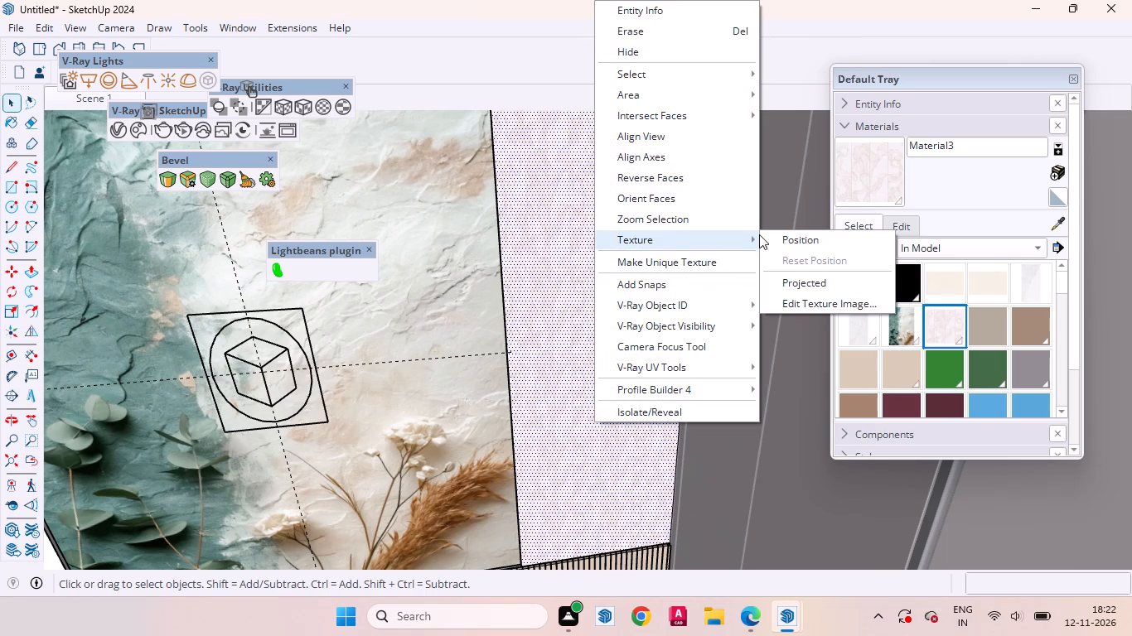
{"action": "left_click", "coordinate": [777, 234]}
{"action": "scroll", "coordinate": [651, 343], "scroll_direction": "up", "scroll_amount": 1}
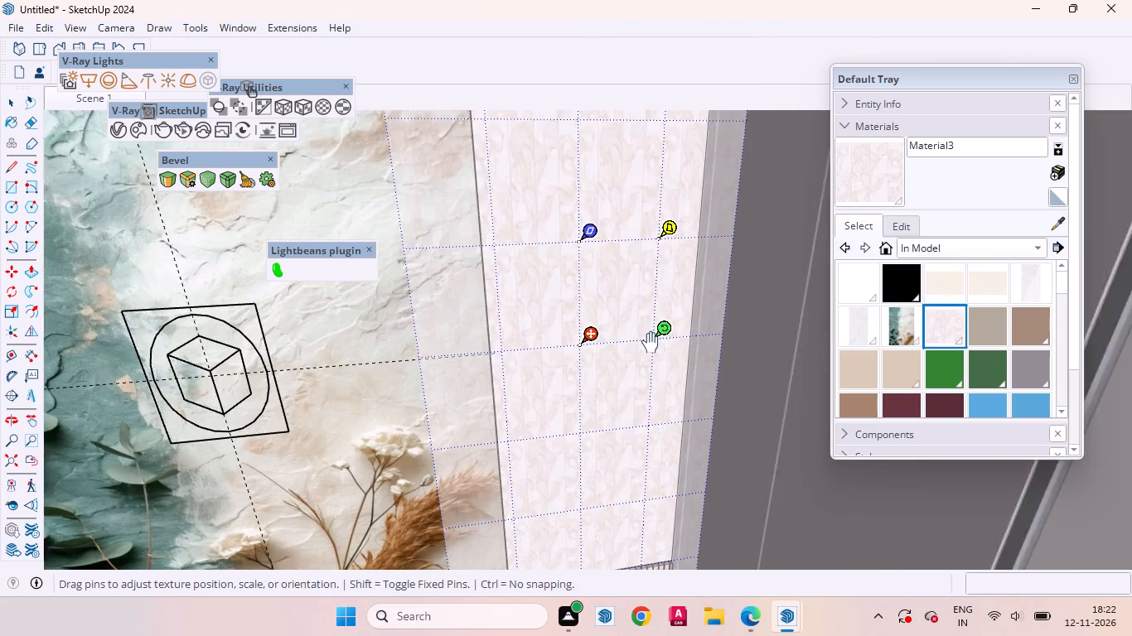
{"action": "scroll", "coordinate": [651, 343], "scroll_direction": "up", "scroll_amount": 1}
{"action": "middle_click_drag", "start_coordinate": [637, 359], "coordinate": [603, 352]}
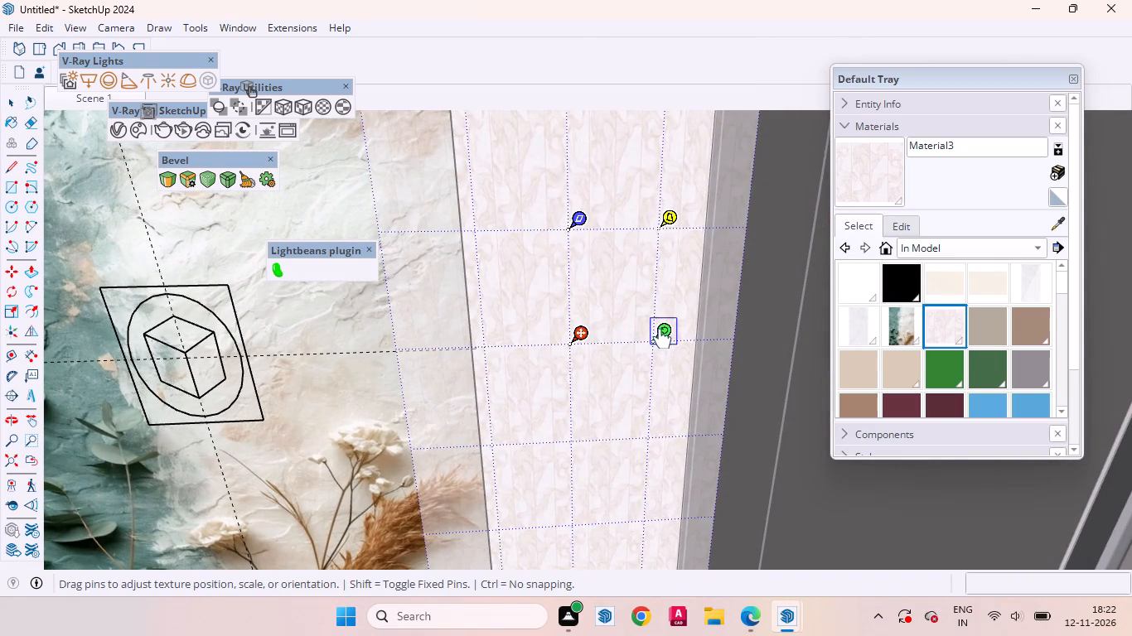
{"action": "left_click", "coordinate": [664, 340]}
{"action": "left_click", "coordinate": [670, 340]}
{"action": "left_click_drag", "start_coordinate": [671, 340], "coordinate": [688, 338]}
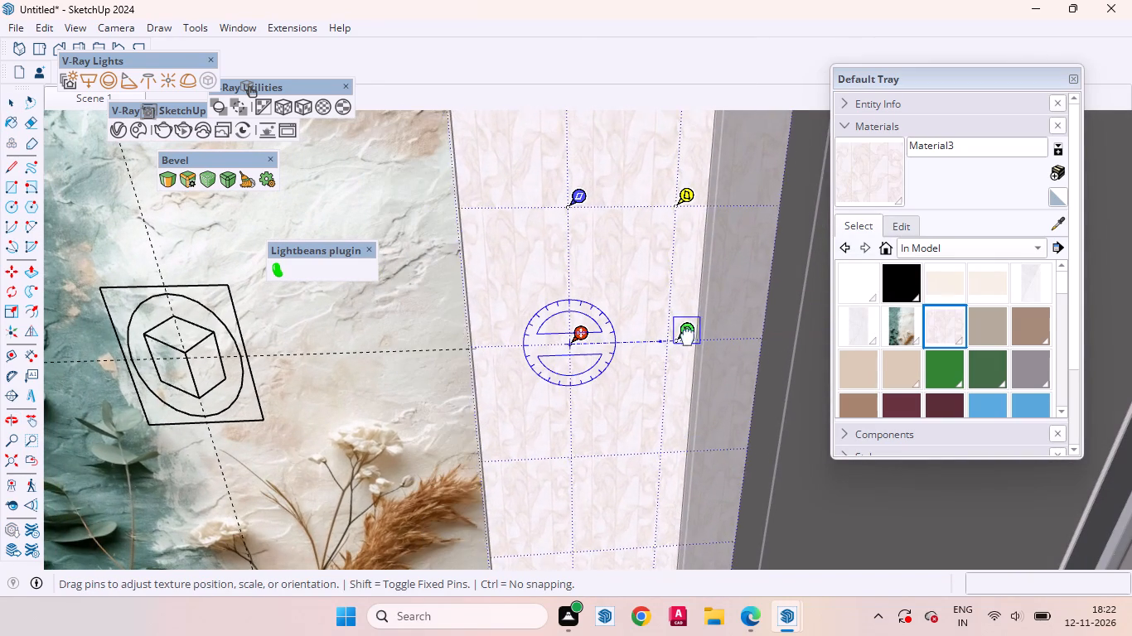
{"action": "left_click_drag", "start_coordinate": [688, 338], "coordinate": [713, 335]}
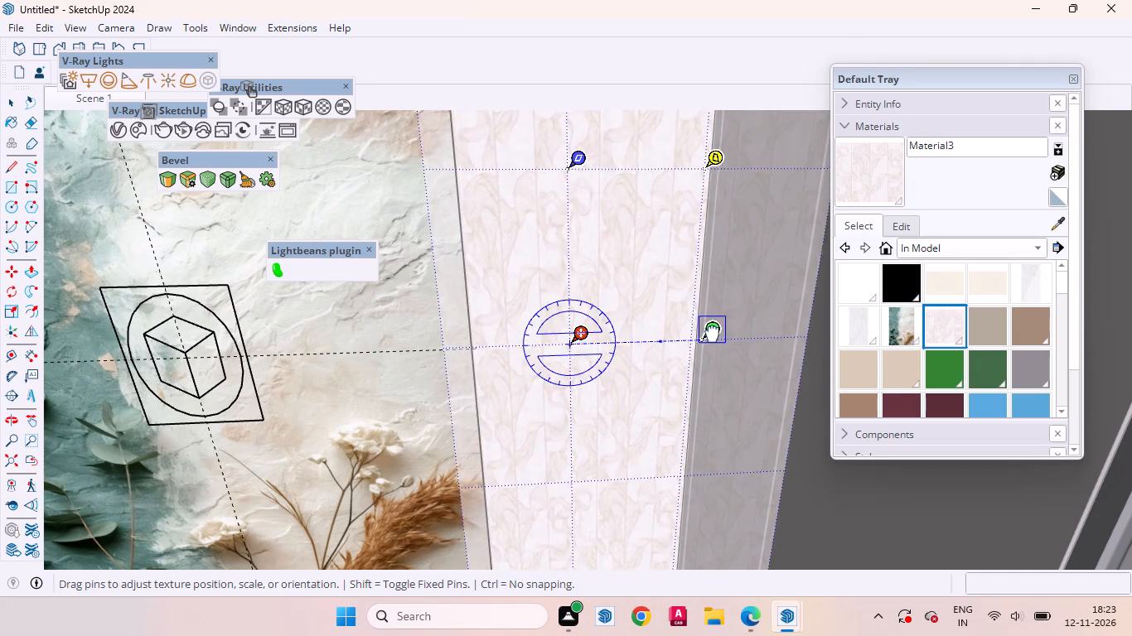
{"action": "left_click_drag", "start_coordinate": [713, 335], "coordinate": [732, 336]}
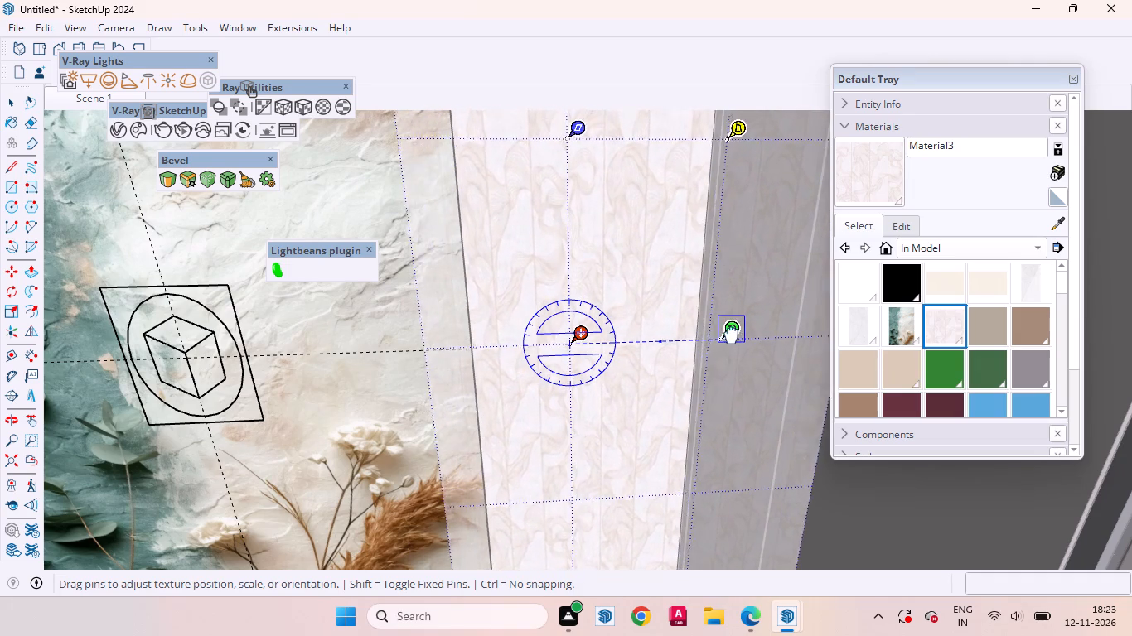
{"action": "left_click_drag", "start_coordinate": [732, 336], "coordinate": [697, 335]}
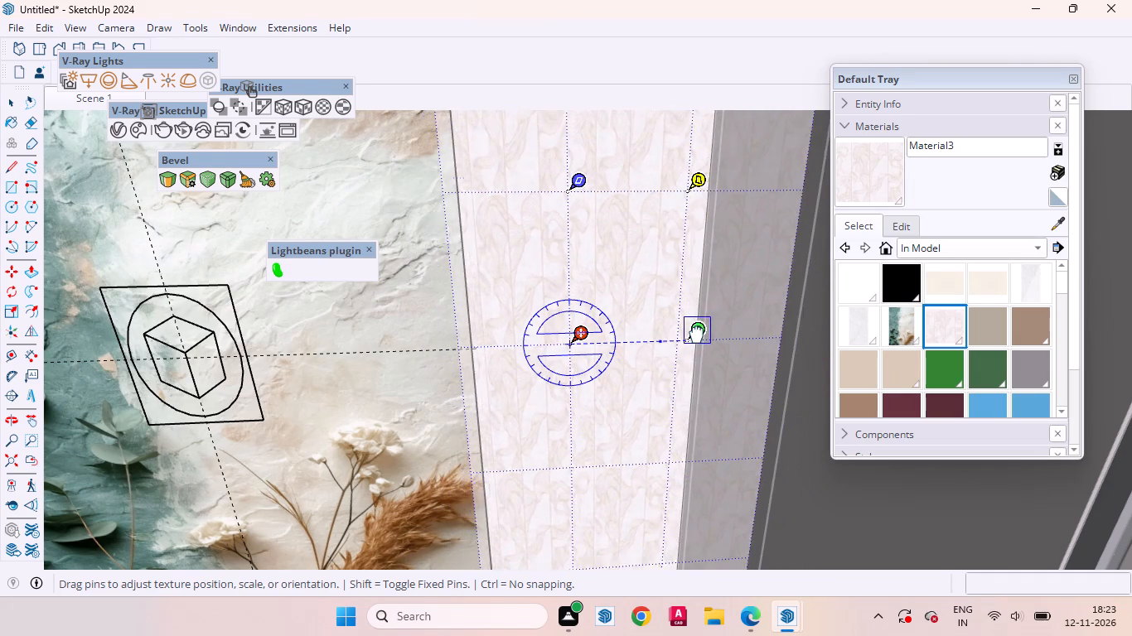
{"action": "left_click_drag", "start_coordinate": [697, 335], "coordinate": [667, 340]}
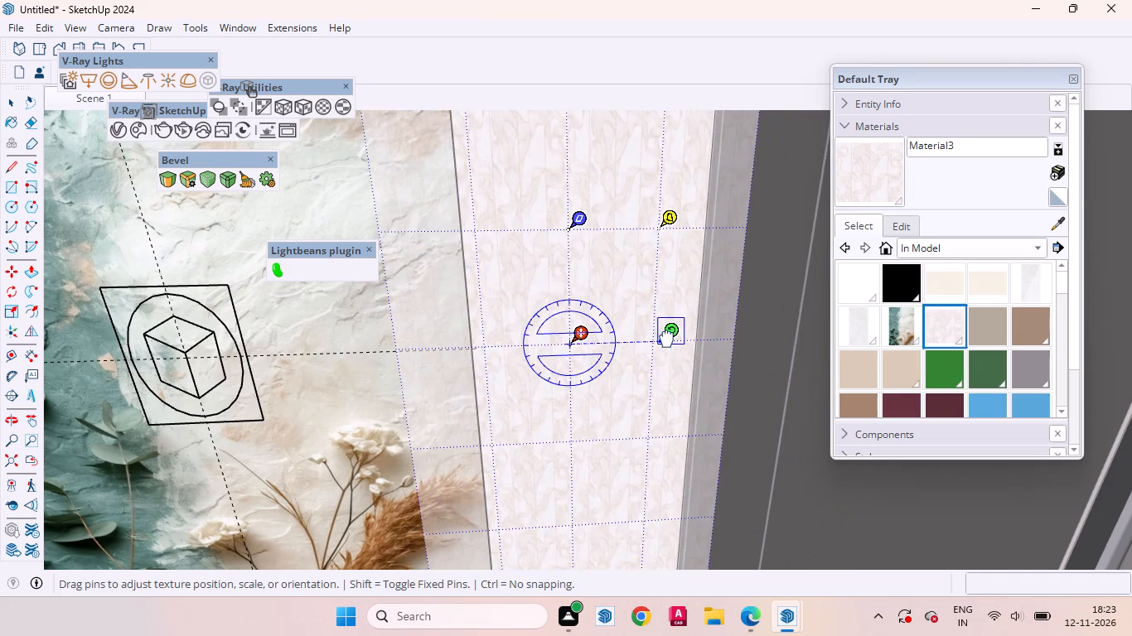
{"action": "left_click_drag", "start_coordinate": [667, 340], "coordinate": [704, 339]}
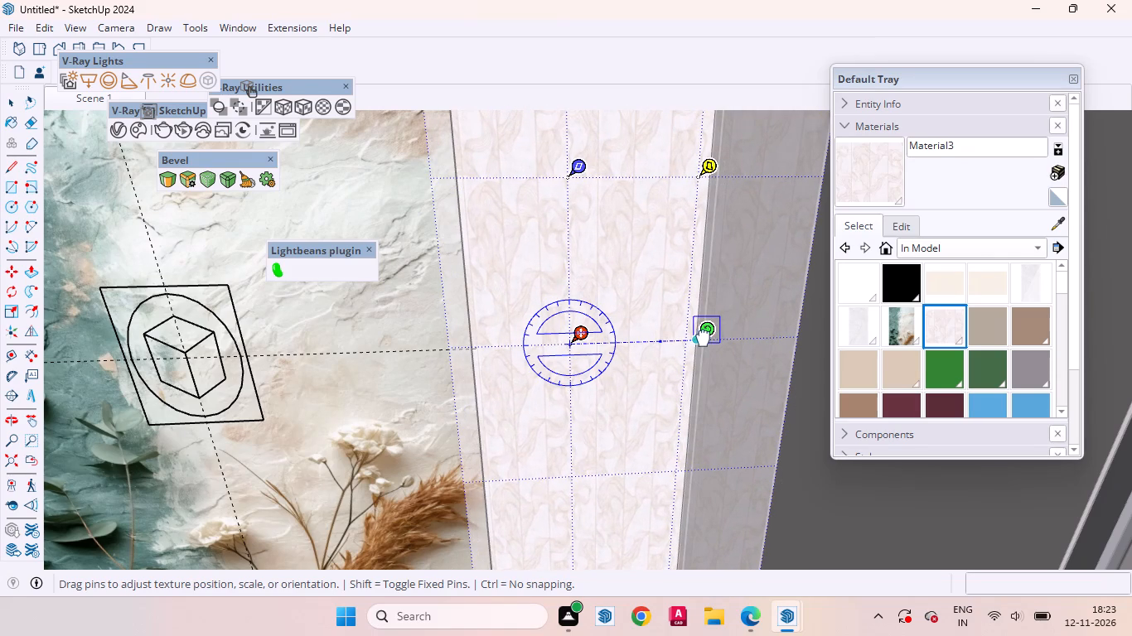
{"action": "left_click_drag", "start_coordinate": [704, 339], "coordinate": [711, 339]}
{"action": "key", "text": "space"}
{"action": "scroll", "coordinate": [663, 381], "scroll_direction": "down", "scroll_amount": 4}
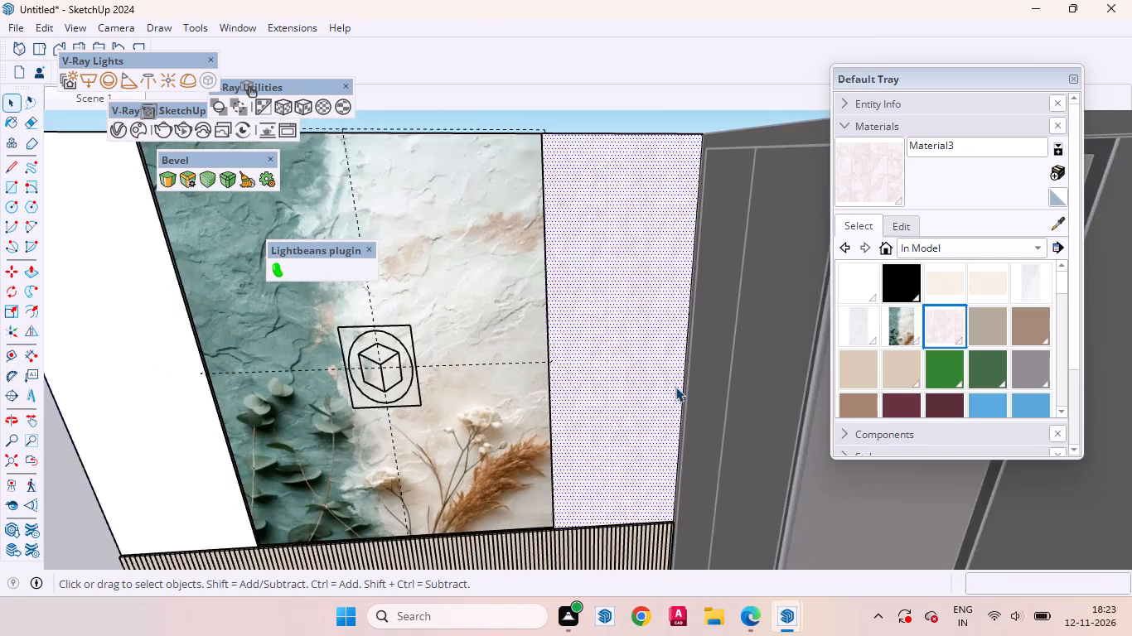
{"action": "scroll", "coordinate": [675, 387], "scroll_direction": "down", "scroll_amount": 9}
{"action": "left_click", "coordinate": [634, 213]}
Open the headboard wall group and paint the blank panel at the wall's open end with the same pink marble material.
{"action": "scroll", "coordinate": [627, 338], "scroll_direction": "up", "scroll_amount": 8}
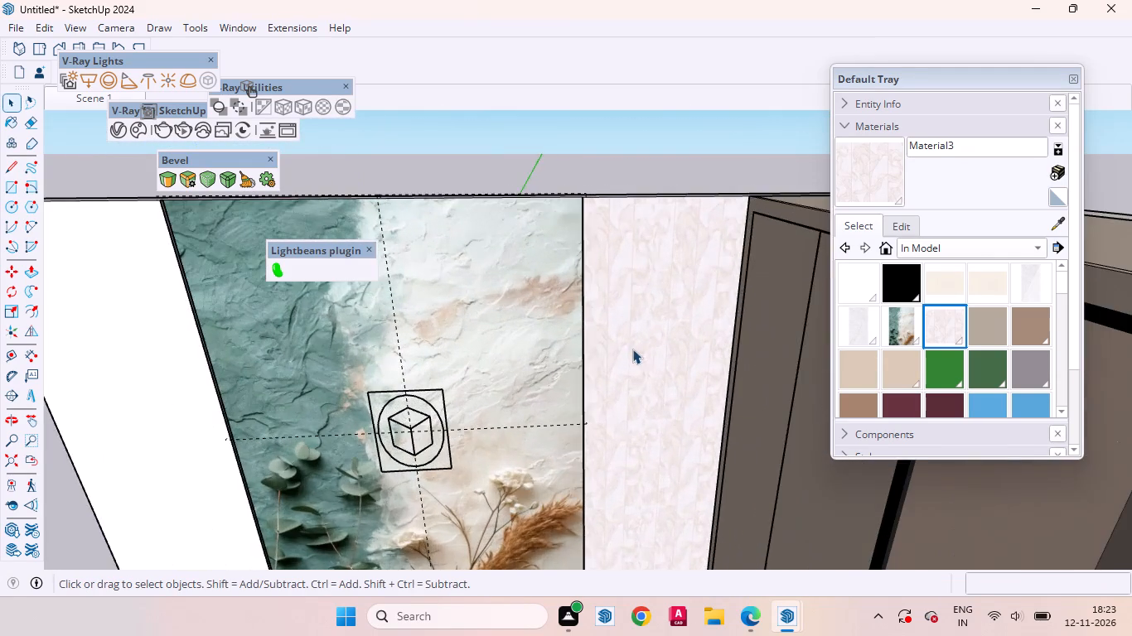
{"action": "middle_click_drag", "start_coordinate": [632, 349], "coordinate": [734, 306]}
{"action": "scroll", "coordinate": [693, 306], "scroll_direction": "down", "scroll_amount": 12}
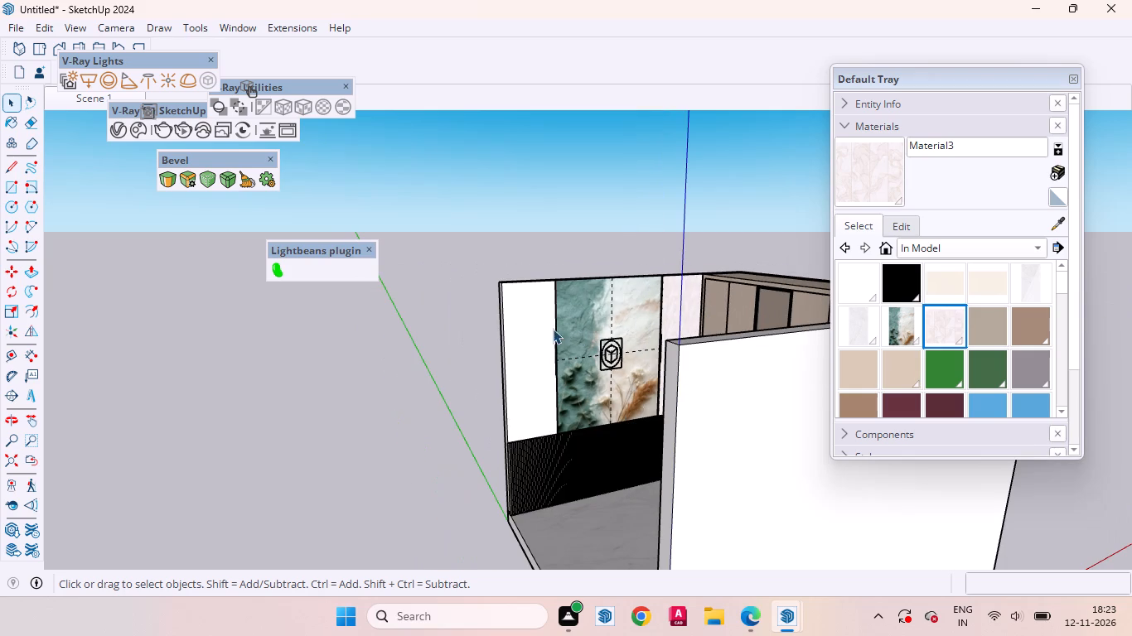
{"action": "left_click", "coordinate": [532, 329]}
{"action": "double_click", "coordinate": [531, 329]}
{"action": "left_click", "coordinate": [539, 315]}
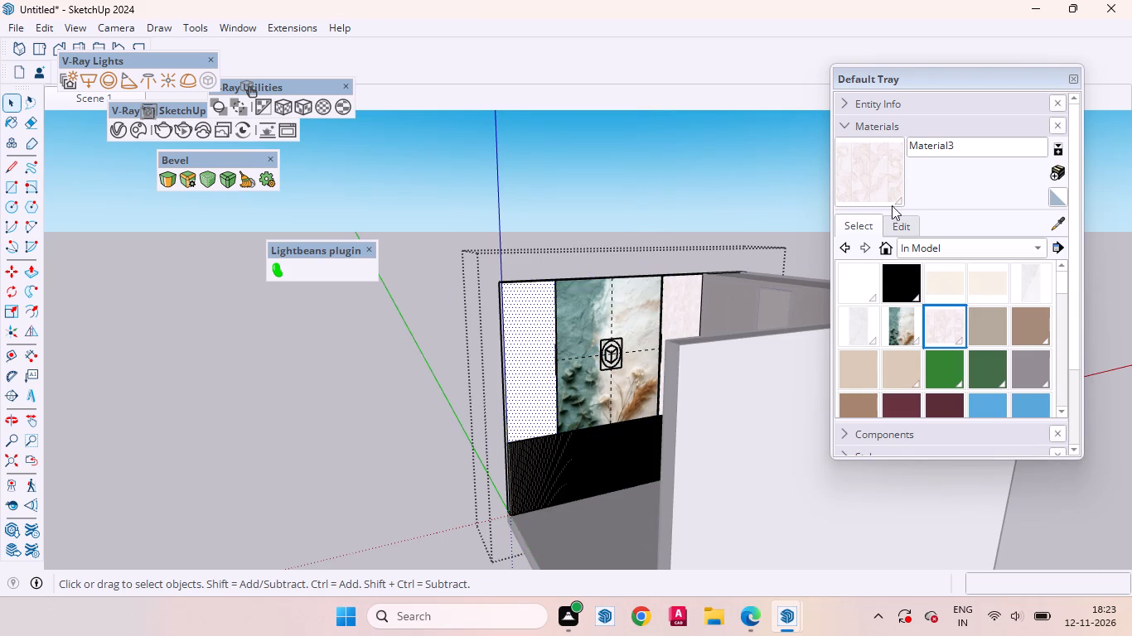
{"action": "left_click", "coordinate": [877, 177]}
{"action": "scroll", "coordinate": [541, 349], "scroll_direction": "up", "scroll_amount": 7}
{"action": "left_click", "coordinate": [536, 351]}
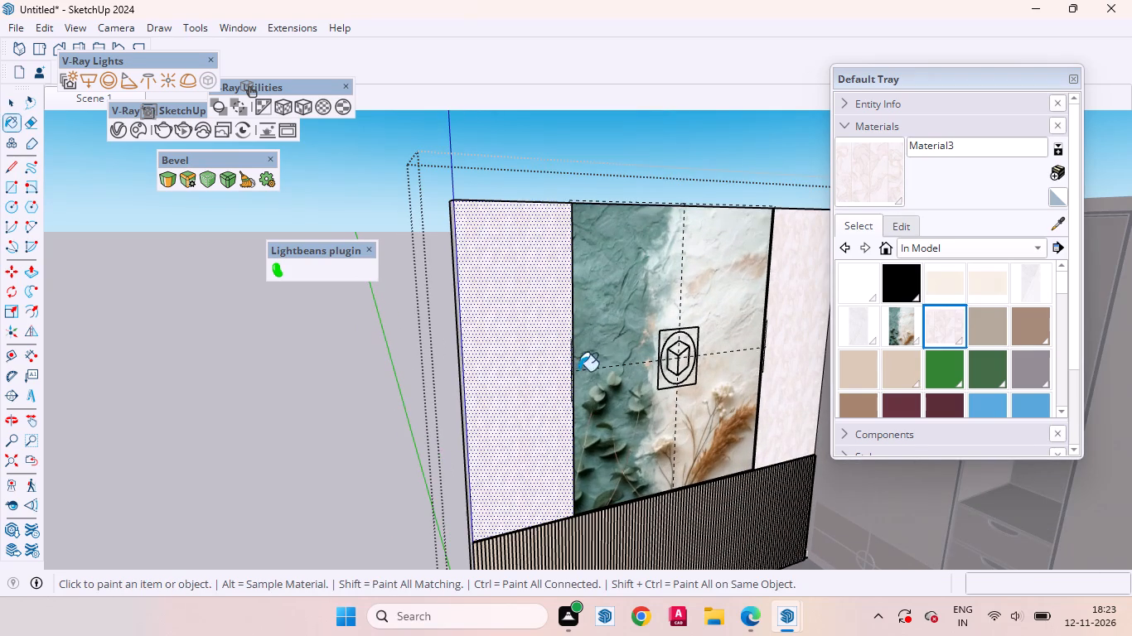
{"action": "key", "text": "space"}
Enlarge the marble texture on the wall's open-end panel to about one and a third times its size with texture positioning, and leave the group.
{"action": "middle_click_drag", "start_coordinate": [537, 394], "coordinate": [497, 394]}
{"action": "right_click", "coordinate": [499, 372]}
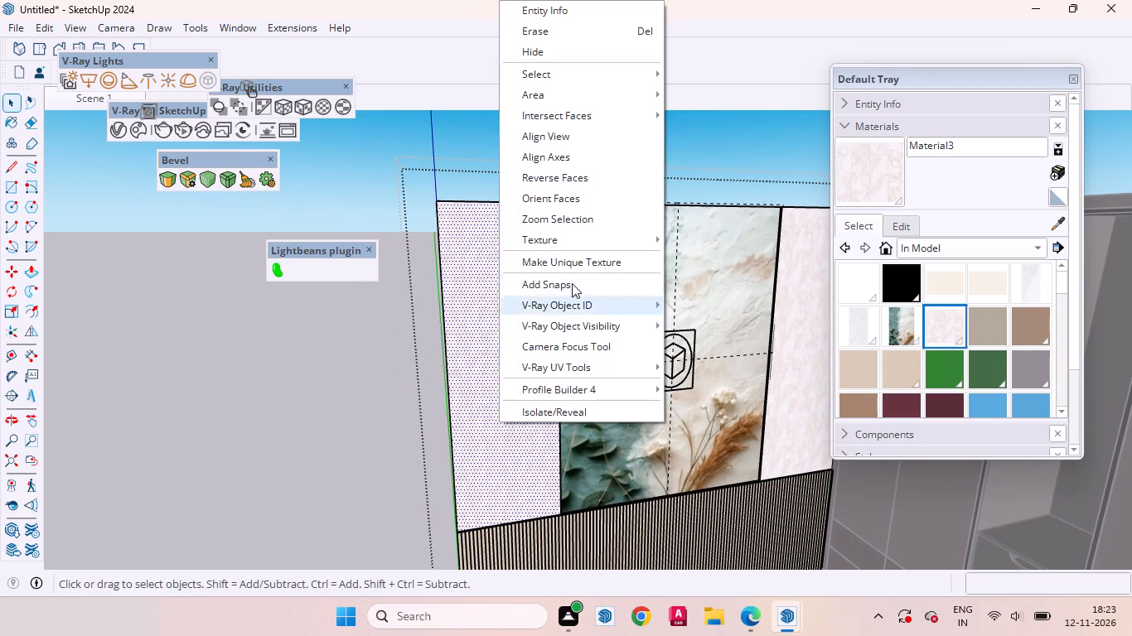
{"action": "left_click", "coordinate": [709, 235]}
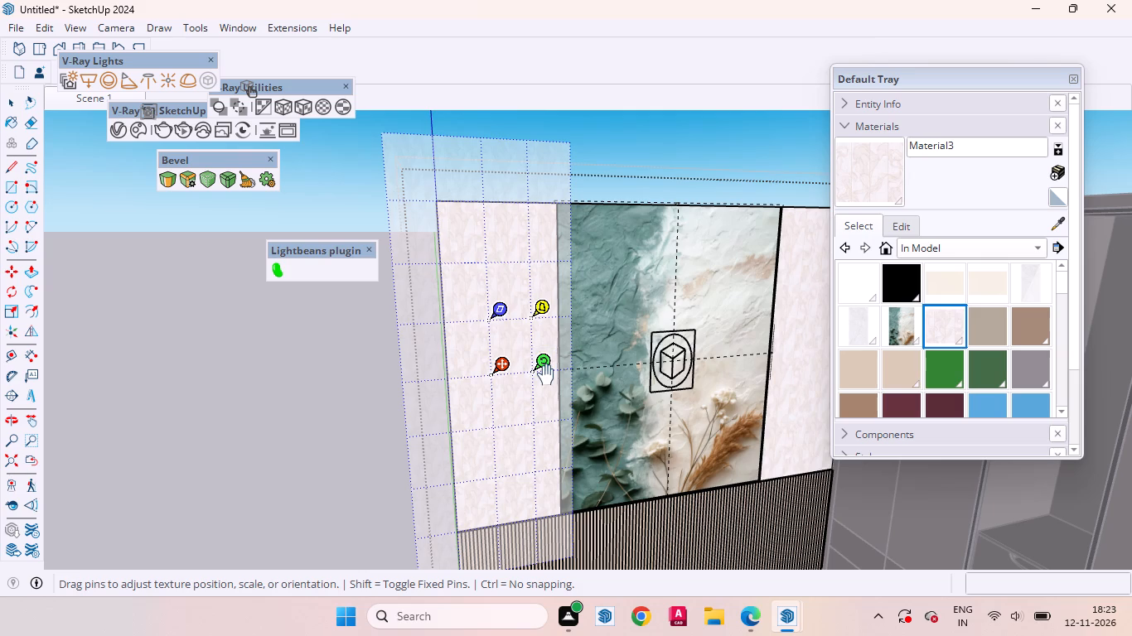
{"action": "left_click_drag", "start_coordinate": [546, 375], "coordinate": [556, 371]}
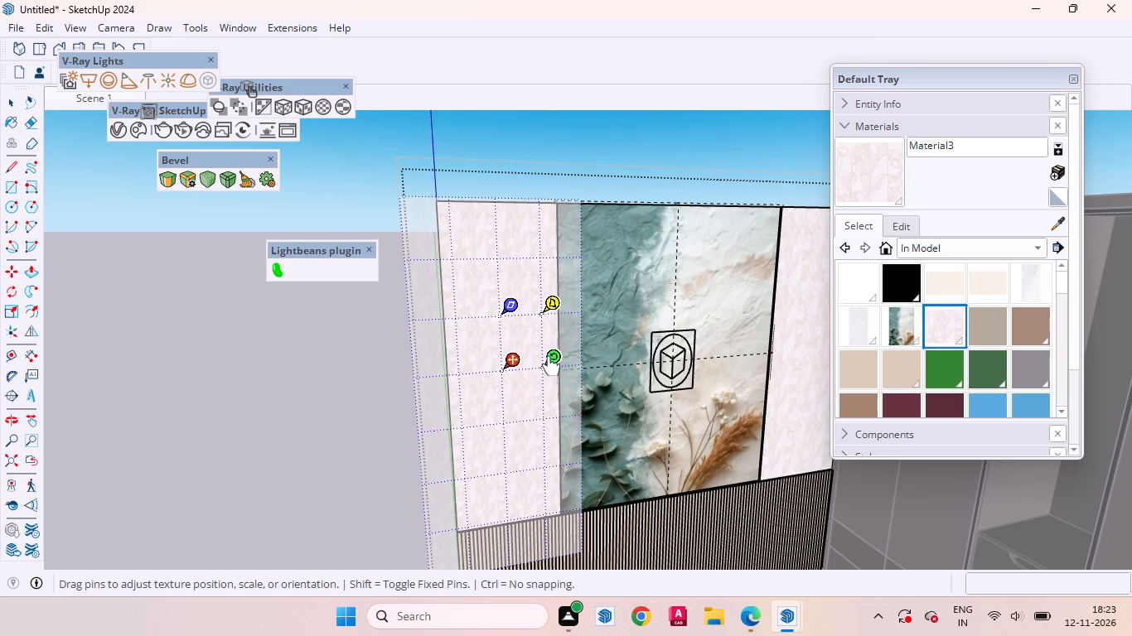
{"action": "left_click_drag", "start_coordinate": [554, 367], "coordinate": [586, 359]}
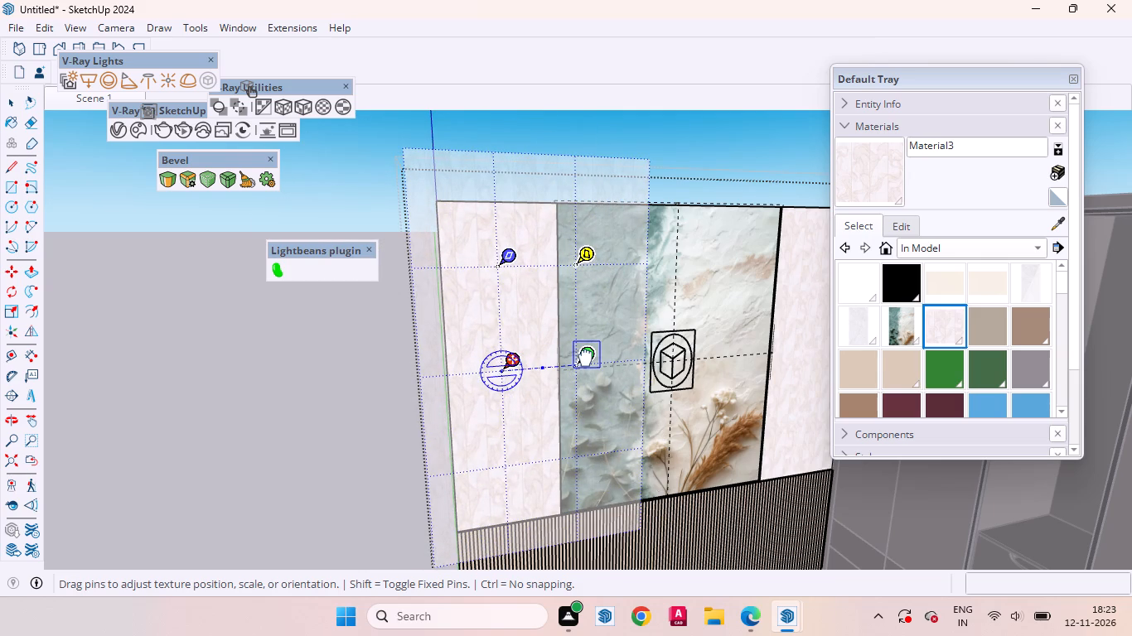
{"action": "left_click_drag", "start_coordinate": [586, 359], "coordinate": [604, 359]}
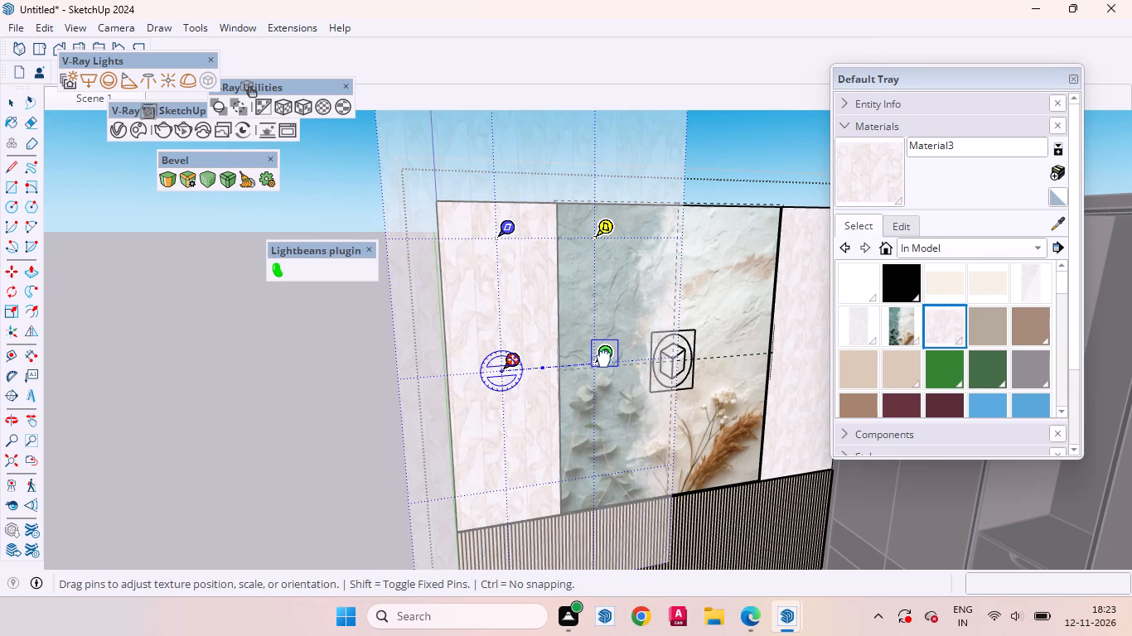
{"action": "left_click_drag", "start_coordinate": [604, 359], "coordinate": [585, 368]}
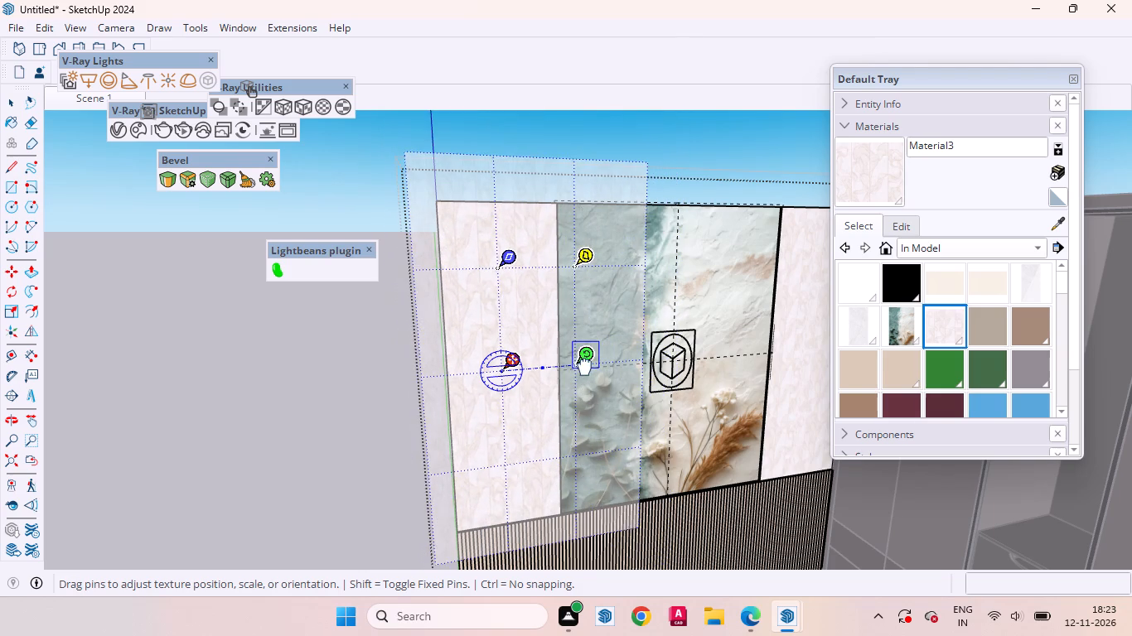
{"action": "left_click_drag", "start_coordinate": [585, 368], "coordinate": [573, 370]}
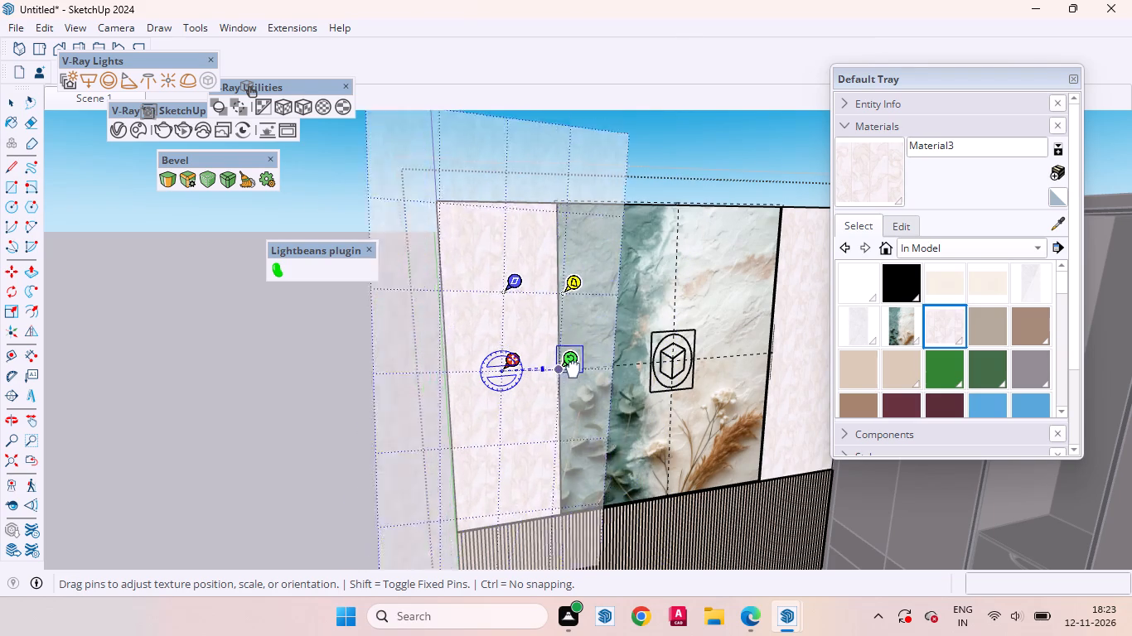
{"action": "left_click_drag", "start_coordinate": [573, 370], "coordinate": [560, 373]}
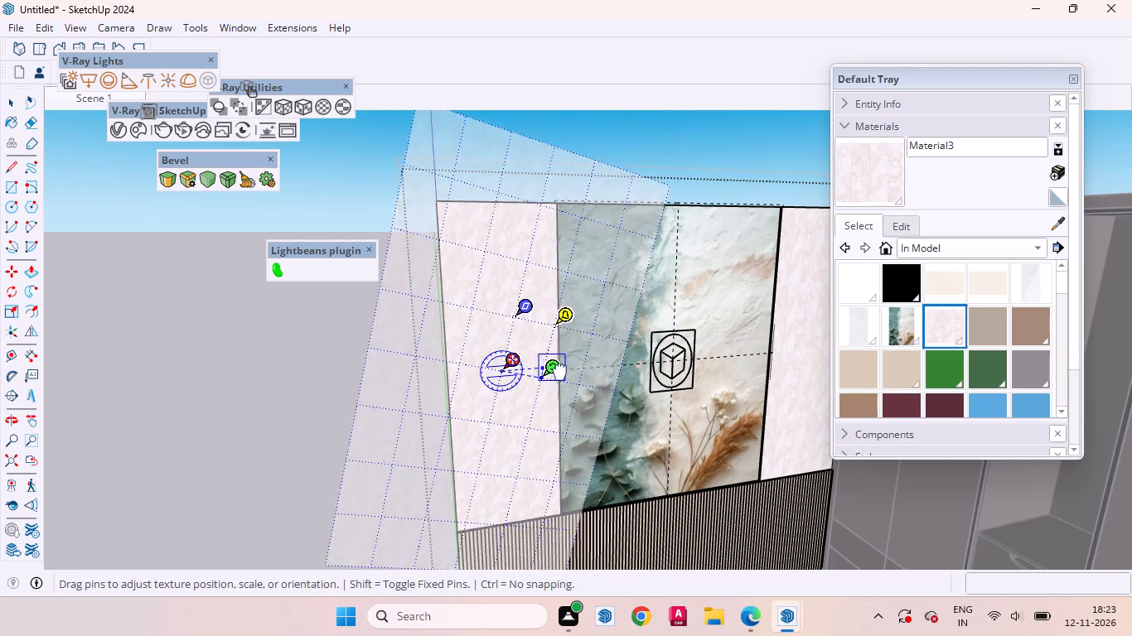
{"action": "left_click_drag", "start_coordinate": [560, 373], "coordinate": [567, 364]}
{"action": "middle_click_drag", "start_coordinate": [723, 381], "coordinate": [686, 383]}
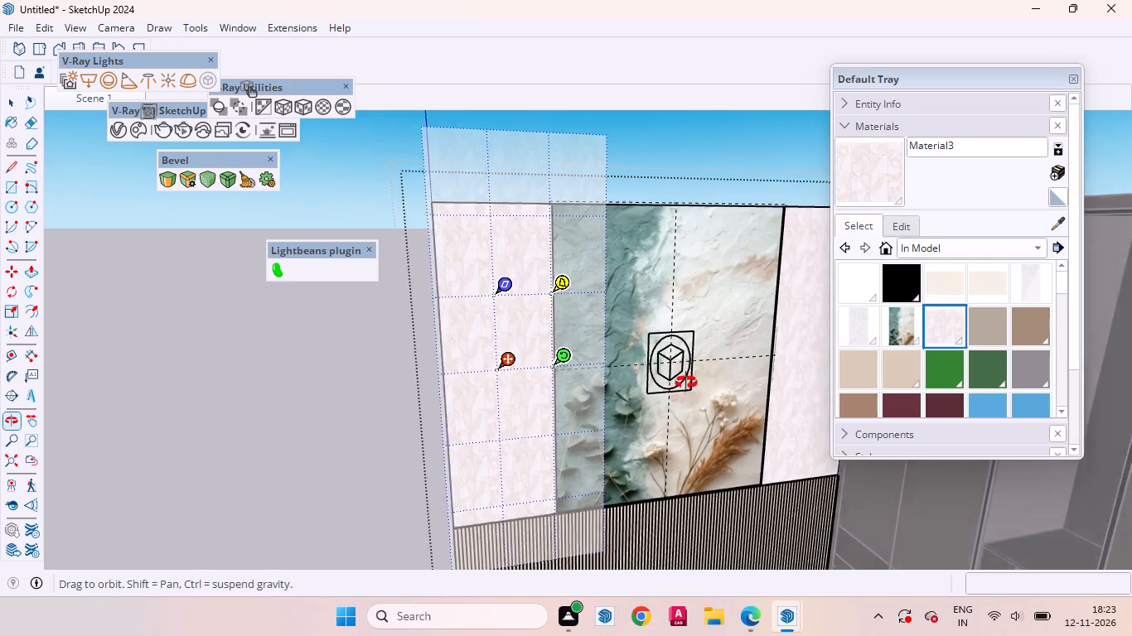
{"action": "middle_click_drag", "start_coordinate": [686, 383], "coordinate": [587, 362]}
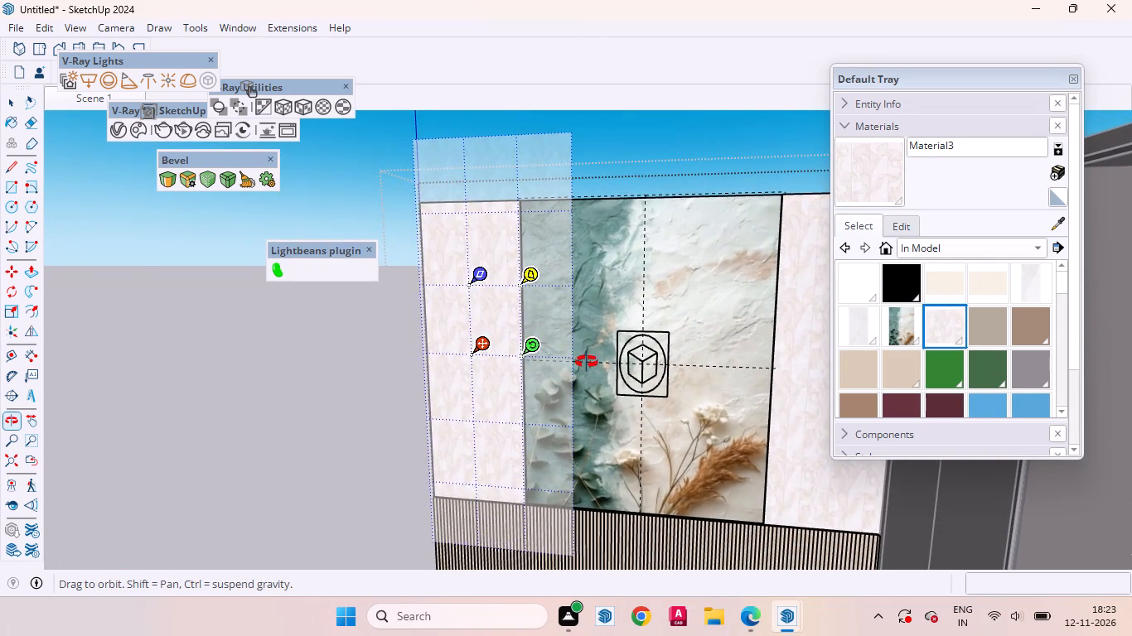
{"action": "middle_click_drag", "start_coordinate": [587, 362], "coordinate": [626, 360]}
{"action": "key", "text": "space"}
{"action": "left_click", "coordinate": [660, 153]}
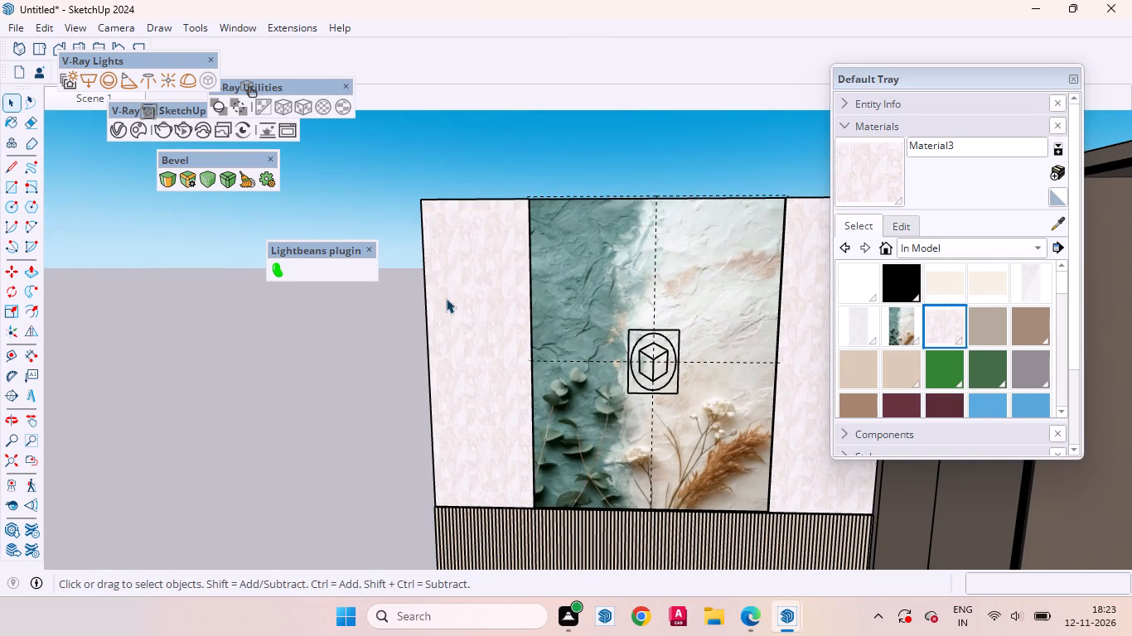
Return the camera to the saved Scene 1 view facing the wardrobe.
{"action": "middle_click_drag", "start_coordinate": [501, 303], "coordinate": [657, 300]}
{"action": "scroll", "coordinate": [593, 307], "scroll_direction": "down", "scroll_amount": 9}
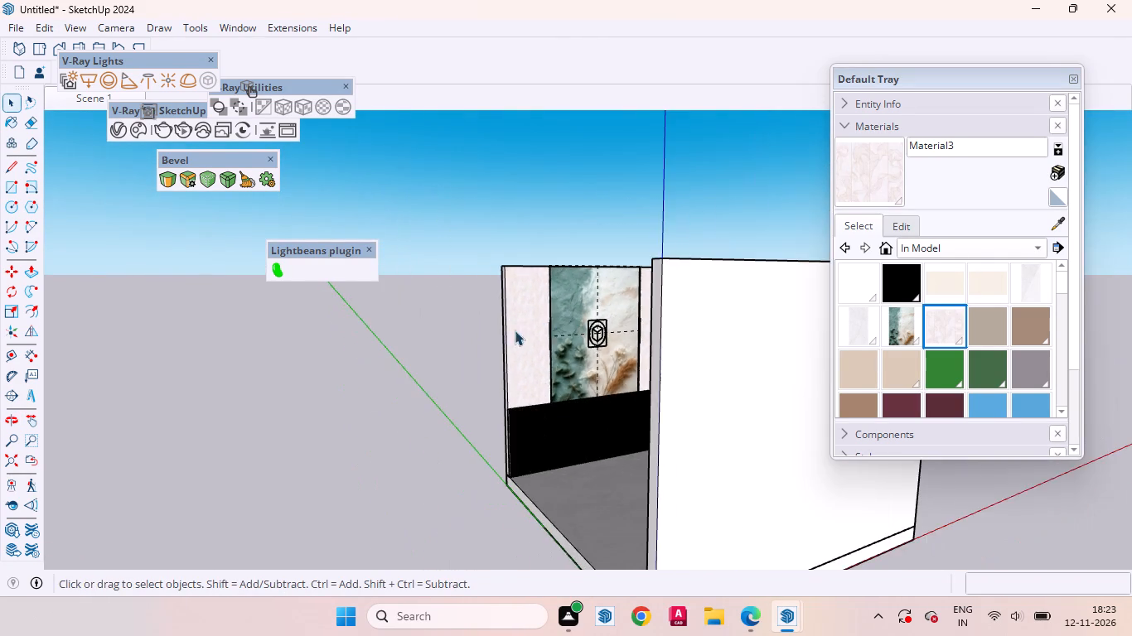
{"action": "middle_click_drag", "start_coordinate": [522, 342], "coordinate": [836, 388]}
{"action": "left_click", "coordinate": [441, 453]}
{"action": "scroll", "coordinate": [554, 364], "scroll_direction": "up", "scroll_amount": 4}
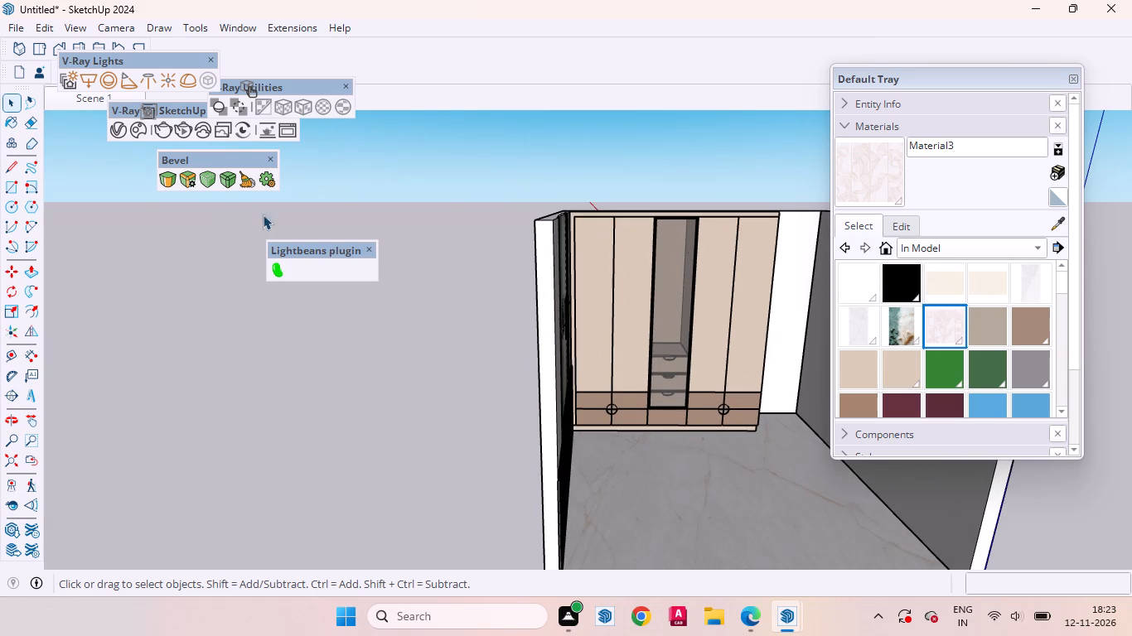
{"action": "left_click", "coordinate": [74, 99]}
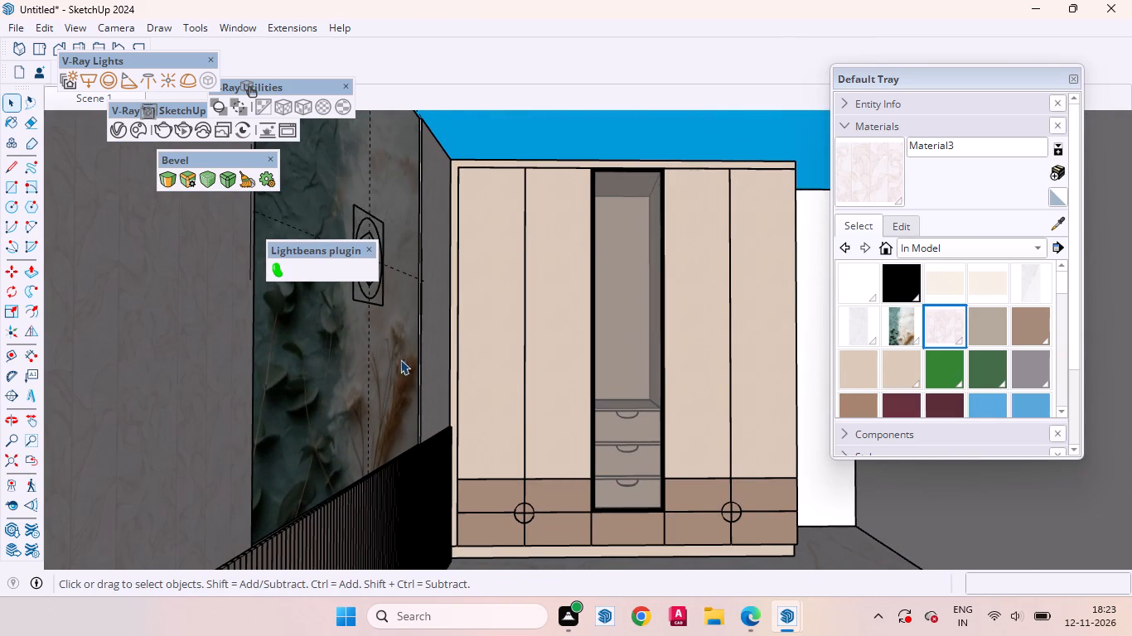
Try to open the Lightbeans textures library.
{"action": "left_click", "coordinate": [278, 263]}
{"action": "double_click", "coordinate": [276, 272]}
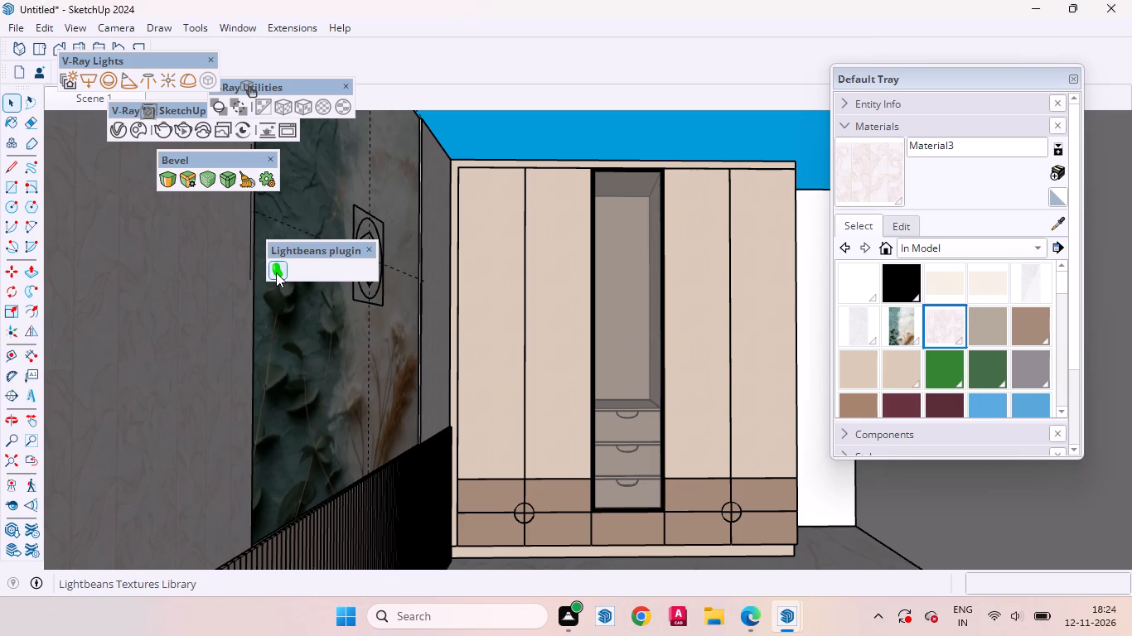
Save the model in the Documents folder as a SketchUp file named "children bedroom".
{"action": "left_click", "coordinate": [14, 30]}
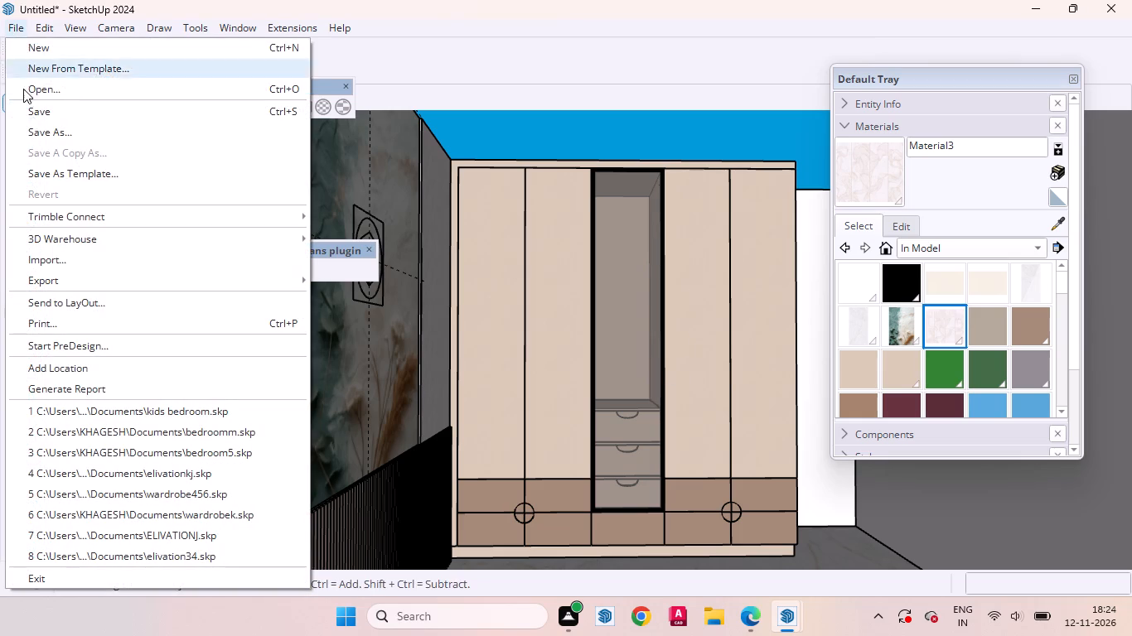
{"action": "left_click", "coordinate": [152, 115]}
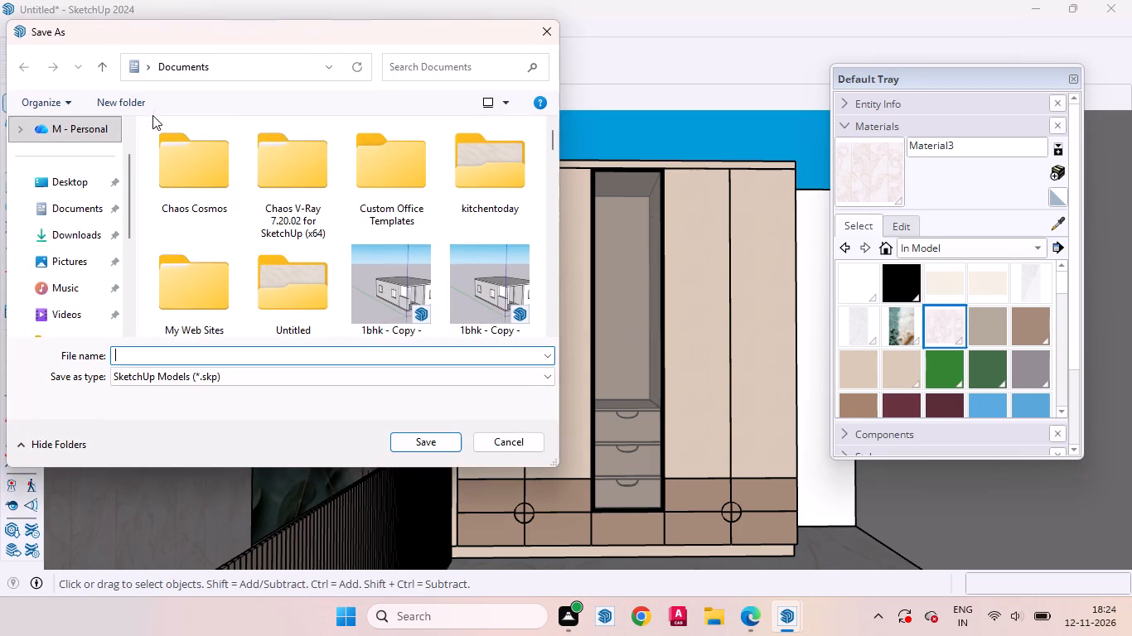
{"action": "left_click", "coordinate": [149, 358]}
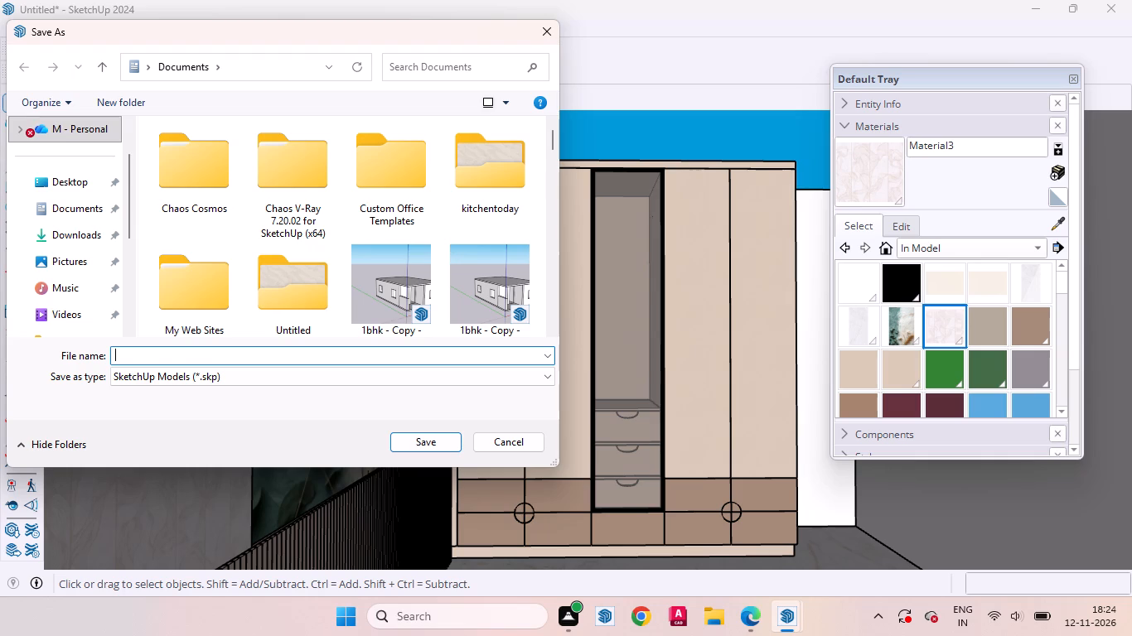
{"action": "key", "text": "k"}
{"action": "key", "text": "BackSpace"}
{"action": "type", "text": "child"}
{"action": "type", "text": "ren bedroom"}
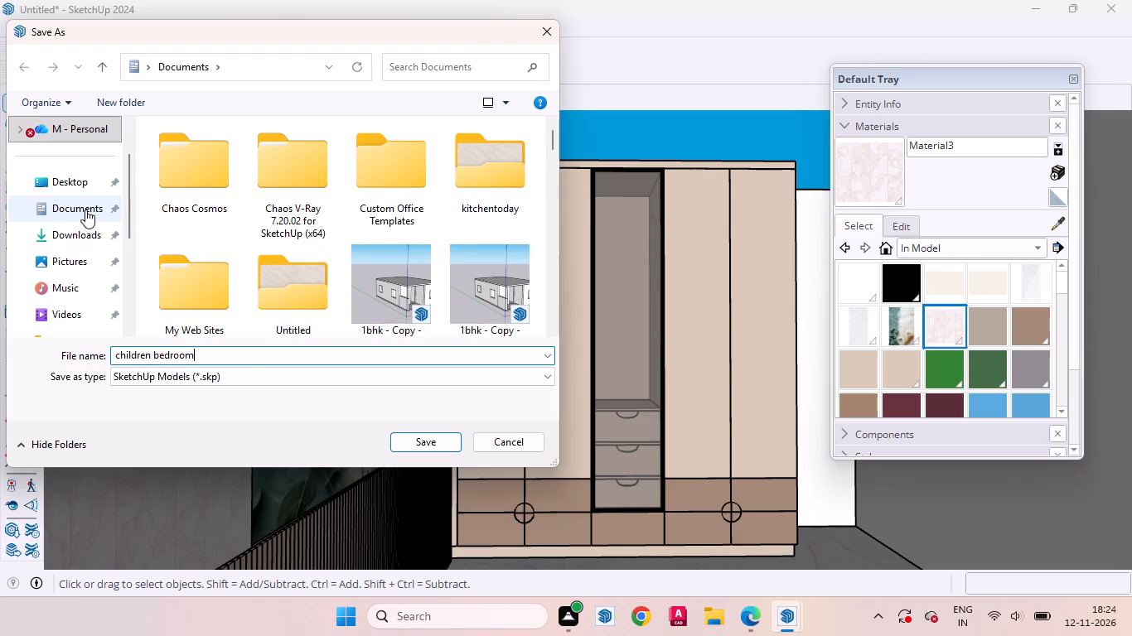
{"action": "left_click", "coordinate": [85, 210]}
{"action": "left_click", "coordinate": [426, 440]}
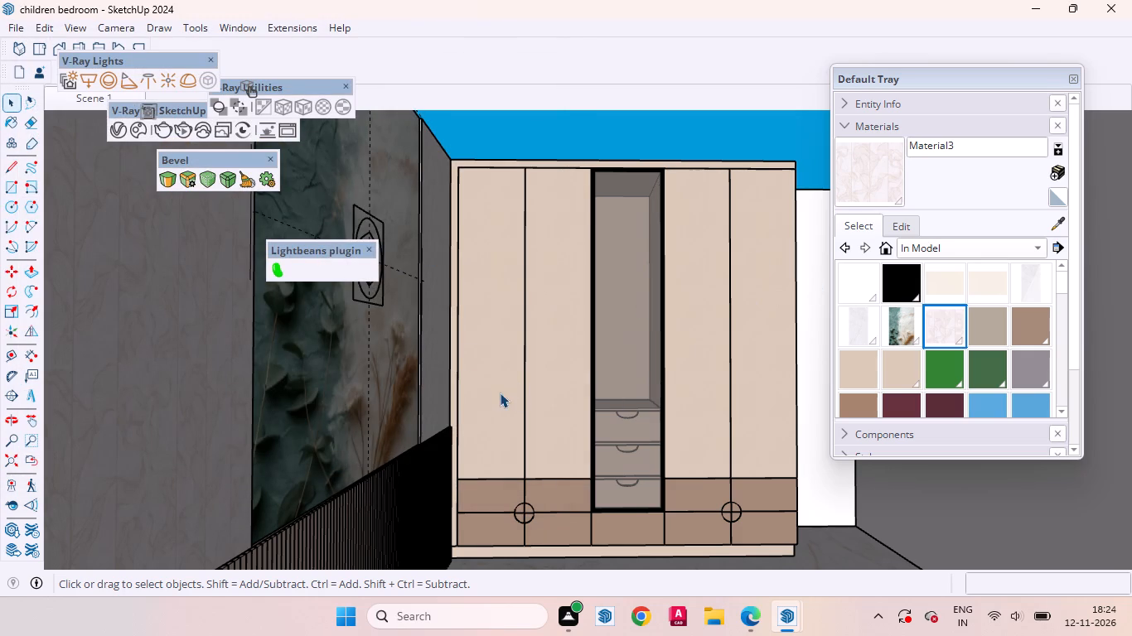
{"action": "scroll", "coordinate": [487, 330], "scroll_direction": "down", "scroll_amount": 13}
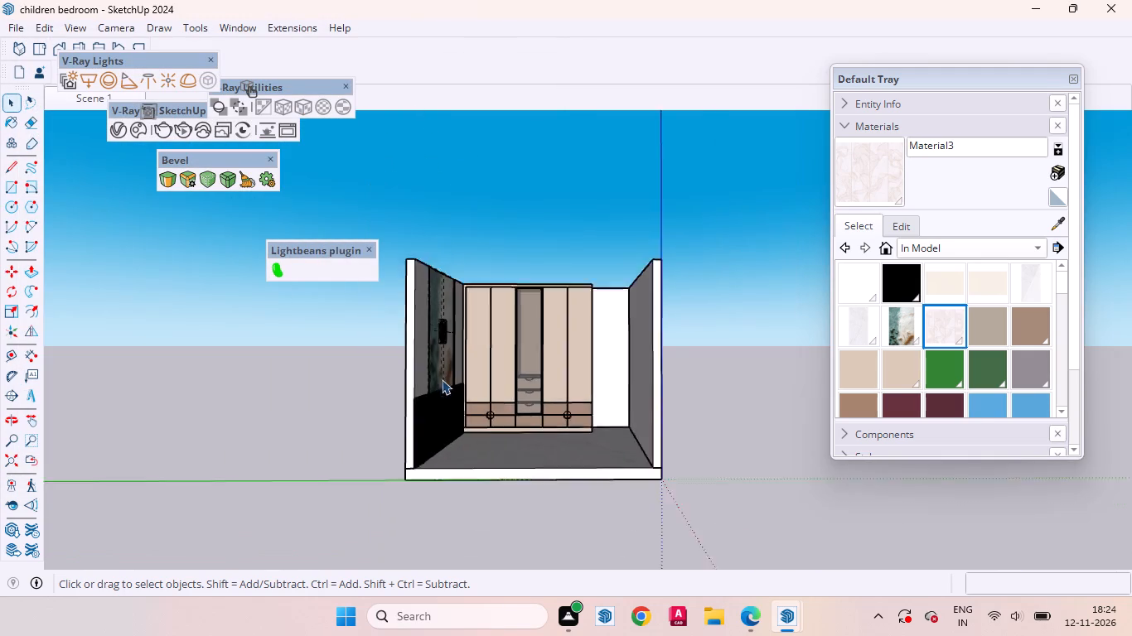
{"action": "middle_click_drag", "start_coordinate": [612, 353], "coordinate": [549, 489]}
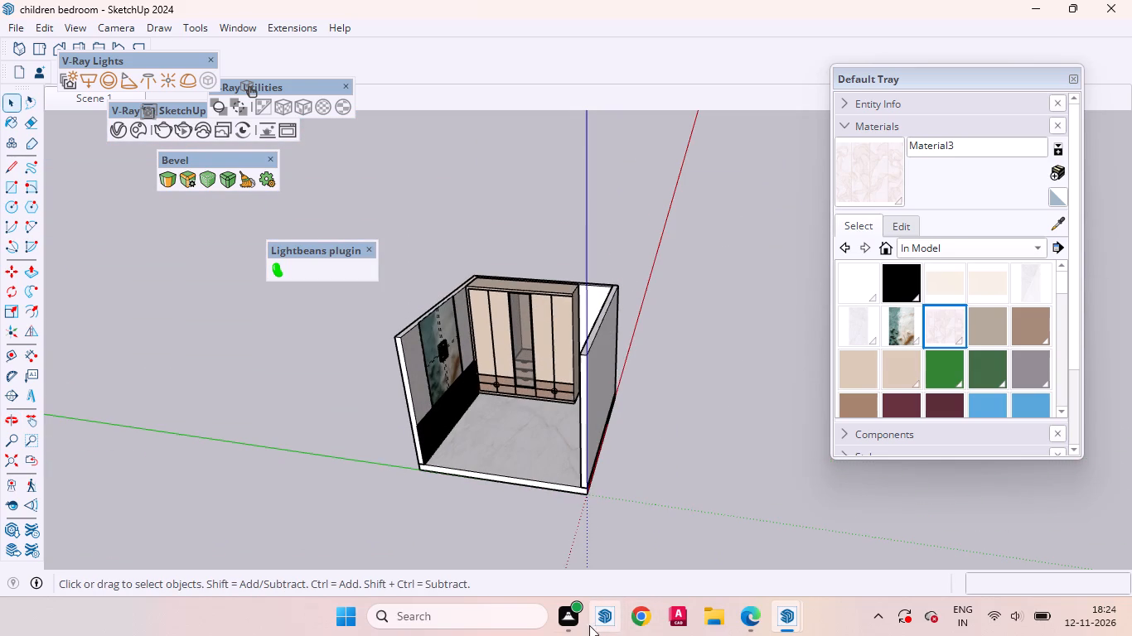
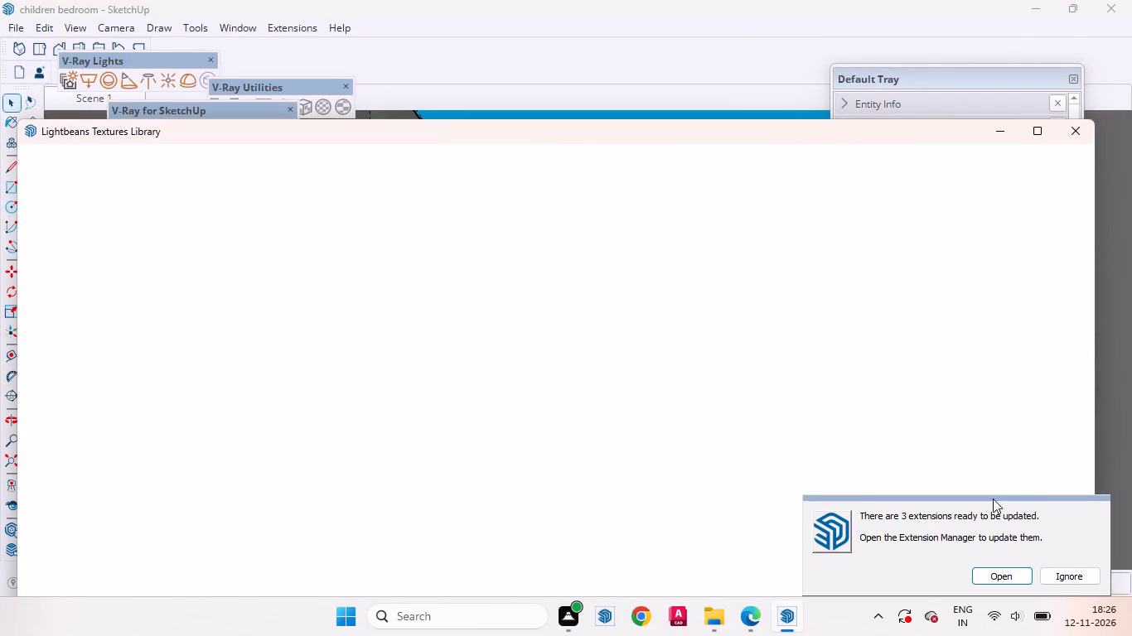
Dismiss the extension update notice and maximise the Lightbeans textures library window.
{"action": "left_click", "coordinate": [1070, 576]}
{"action": "left_click", "coordinate": [982, 128]}
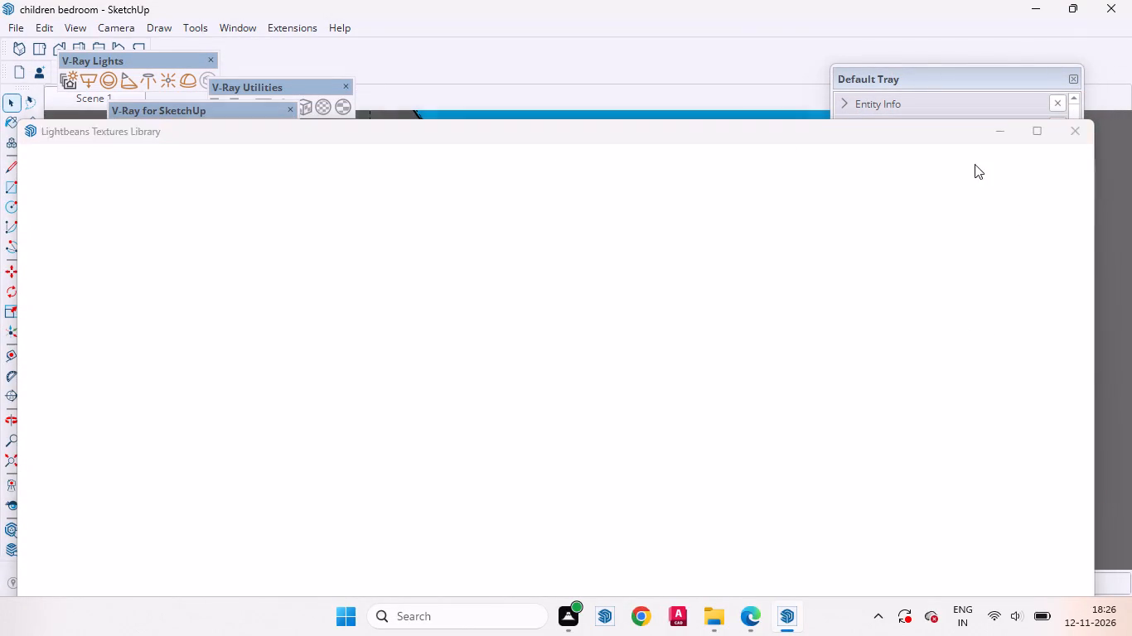
{"action": "left_click", "coordinate": [286, 271]}
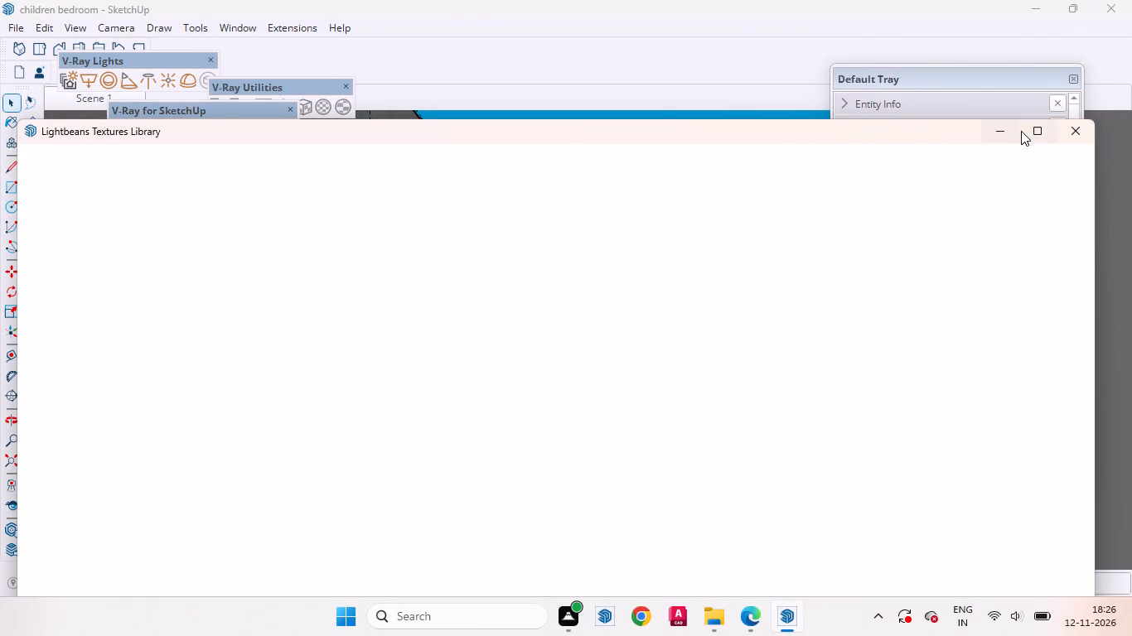
{"action": "left_click", "coordinate": [1038, 131]}
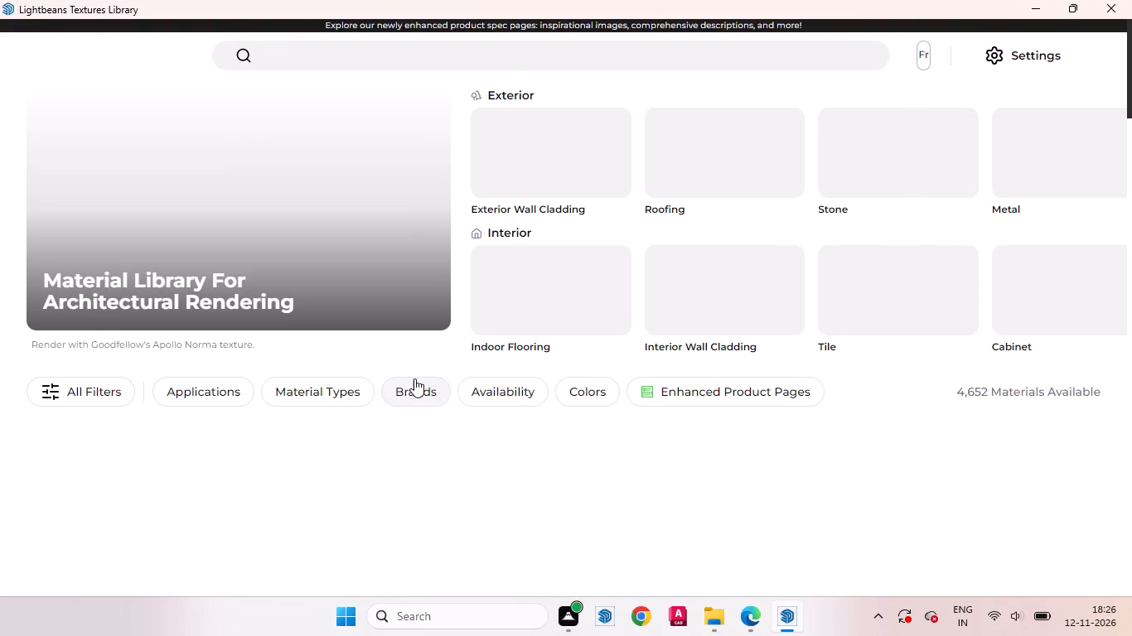
Search the Lightbeans textures library for "laminates".
{"action": "left_click", "coordinate": [390, 60]}
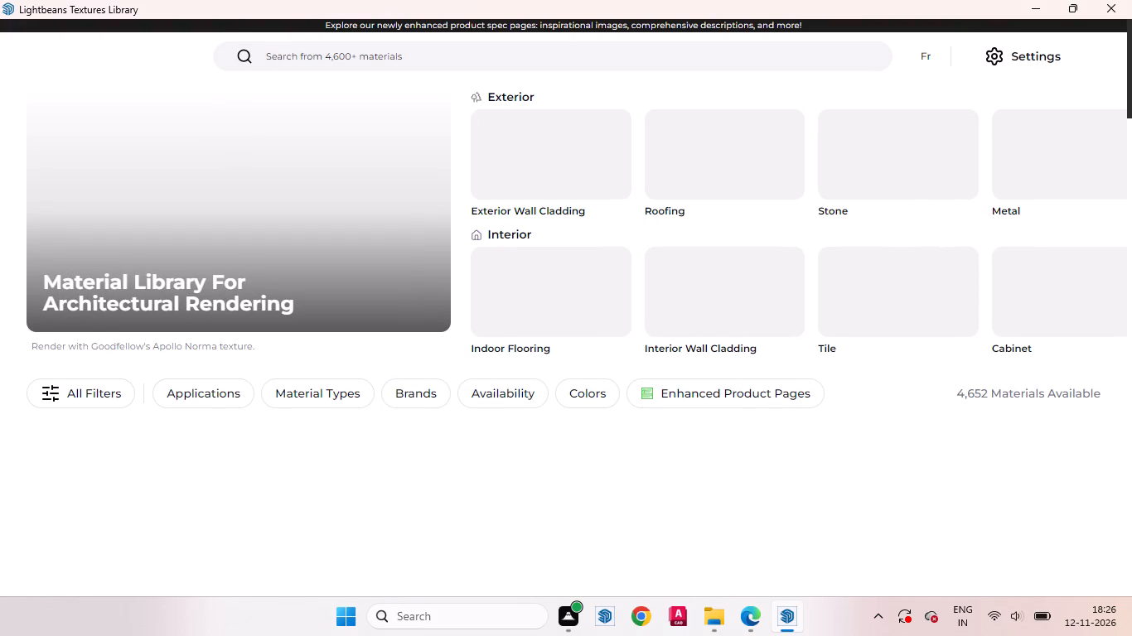
{"action": "type", "text": "lamina"}
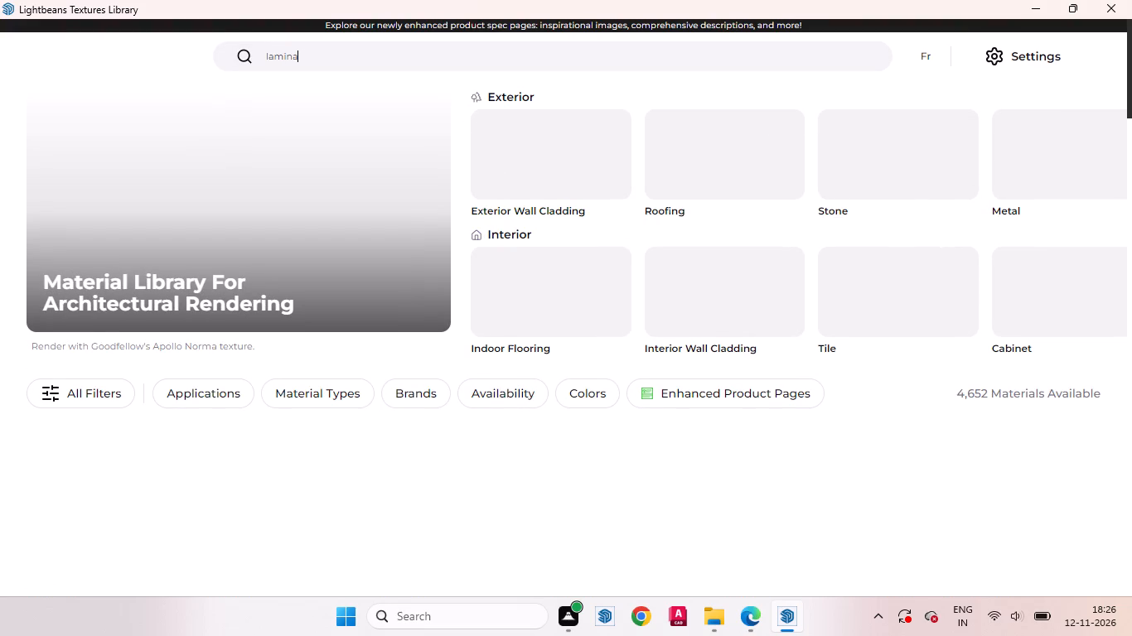
{"action": "type", "text": "tes"}
{"action": "key", "text": "Return"}
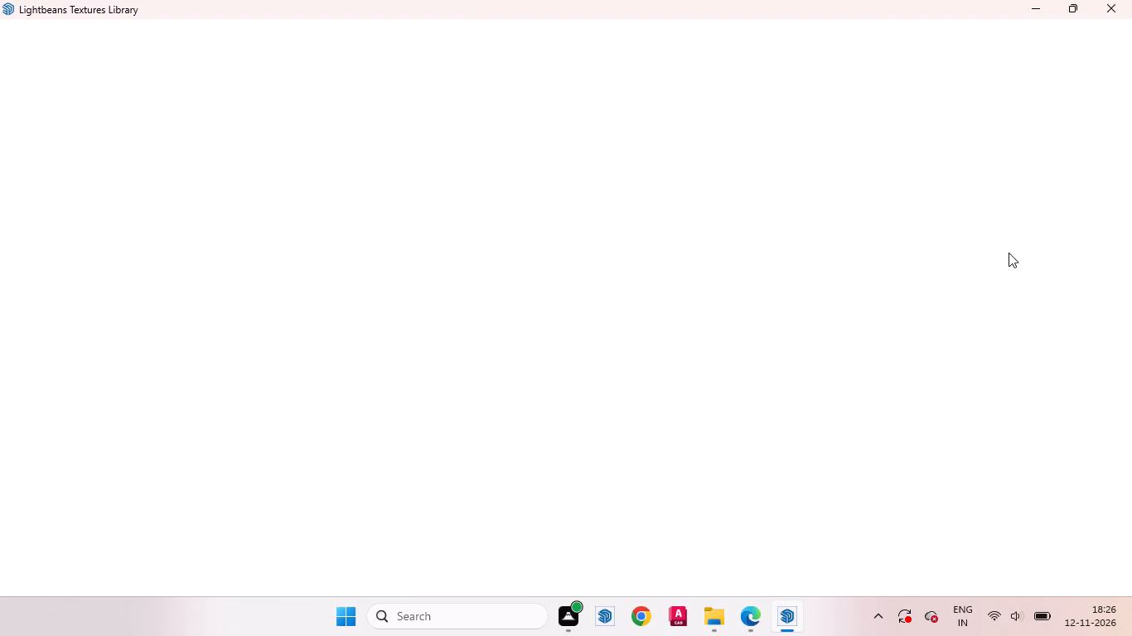
Reopen the Lightbeans textures library and look through the first rows of flooring and cedar shiplap materials.
{"action": "left_click", "coordinate": [1040, 8]}
{"action": "left_click", "coordinate": [281, 266]}
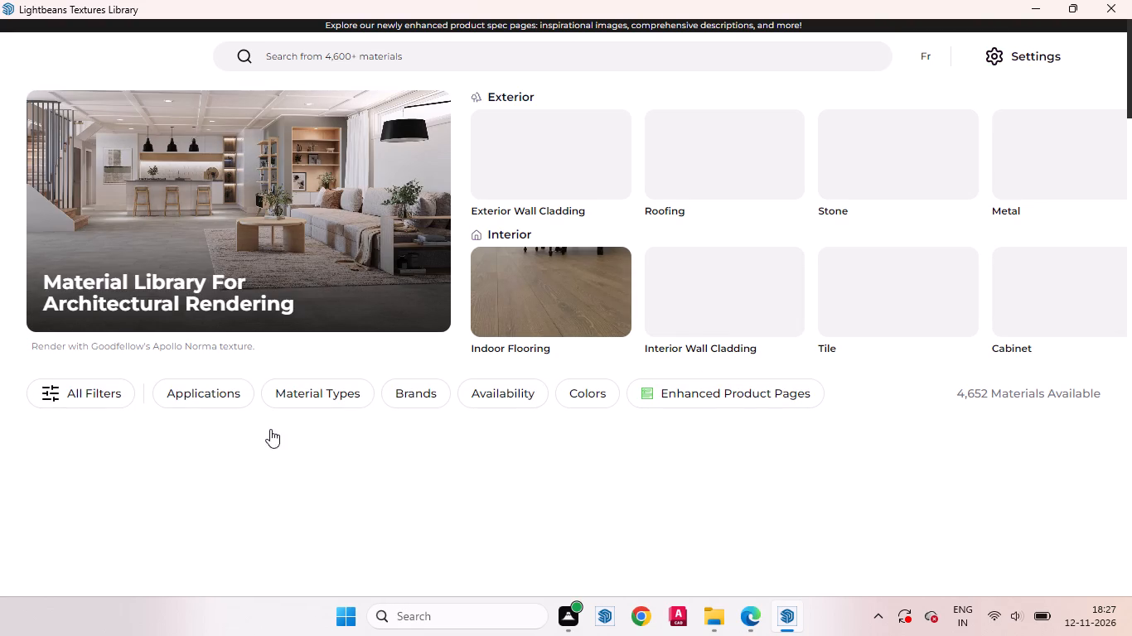
{"action": "left_click", "coordinate": [306, 57]}
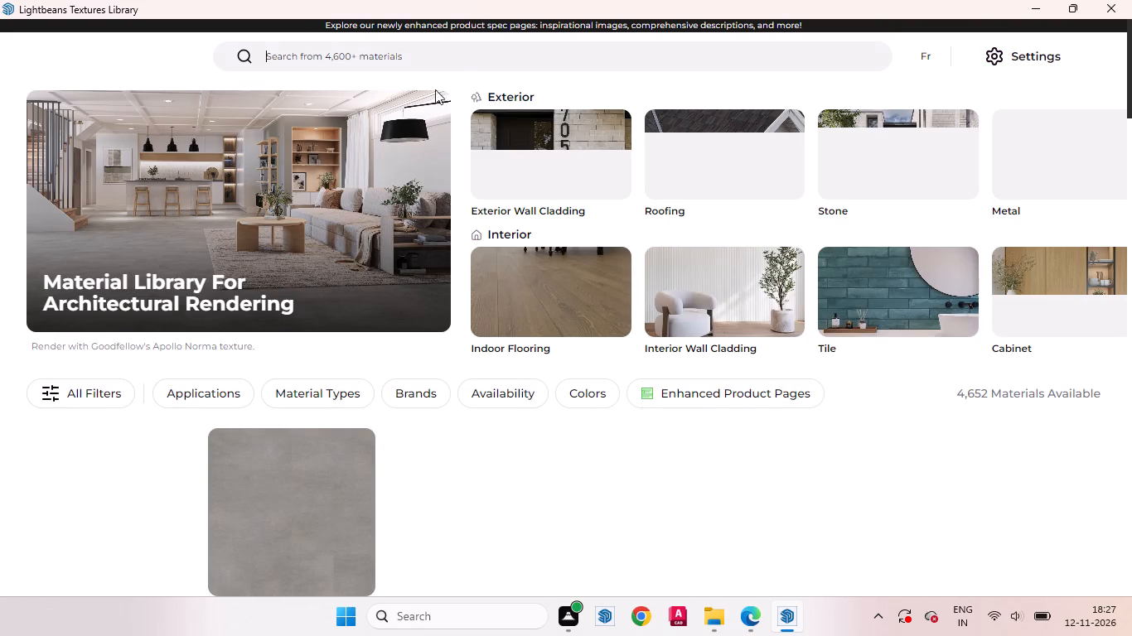
{"action": "scroll", "coordinate": [472, 315], "scroll_direction": "down", "scroll_amount": 5}
{"action": "scroll", "coordinate": [378, 335], "scroll_direction": "down", "scroll_amount": 2}
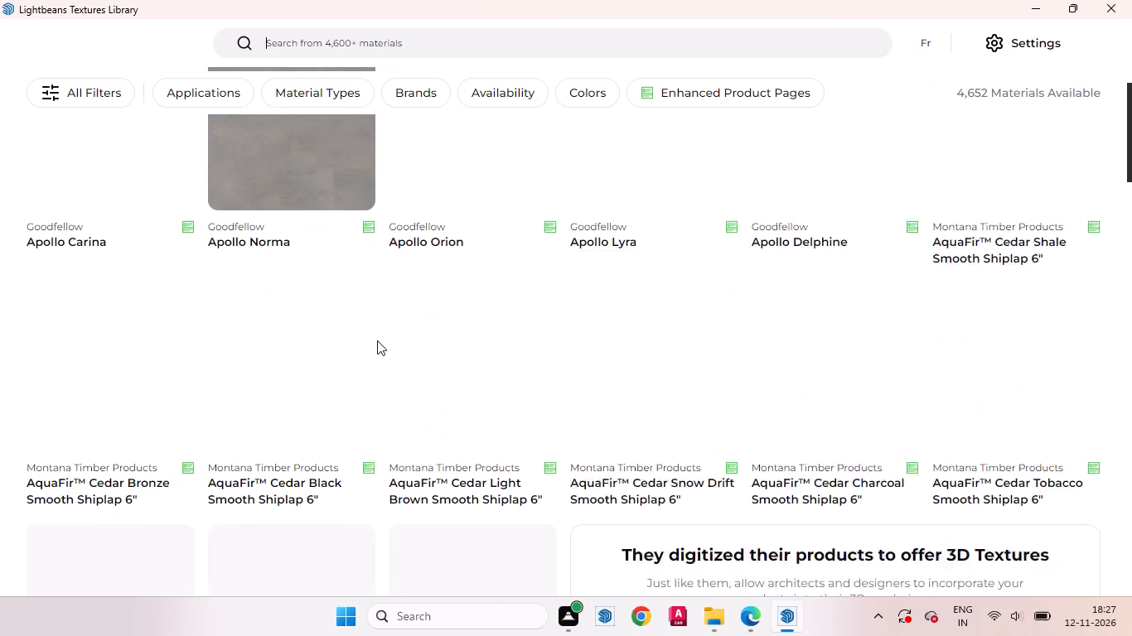
{"action": "scroll", "coordinate": [433, 373], "scroll_direction": "down", "scroll_amount": 2}
{"action": "scroll", "coordinate": [545, 397], "scroll_direction": "up", "scroll_amount": 4}
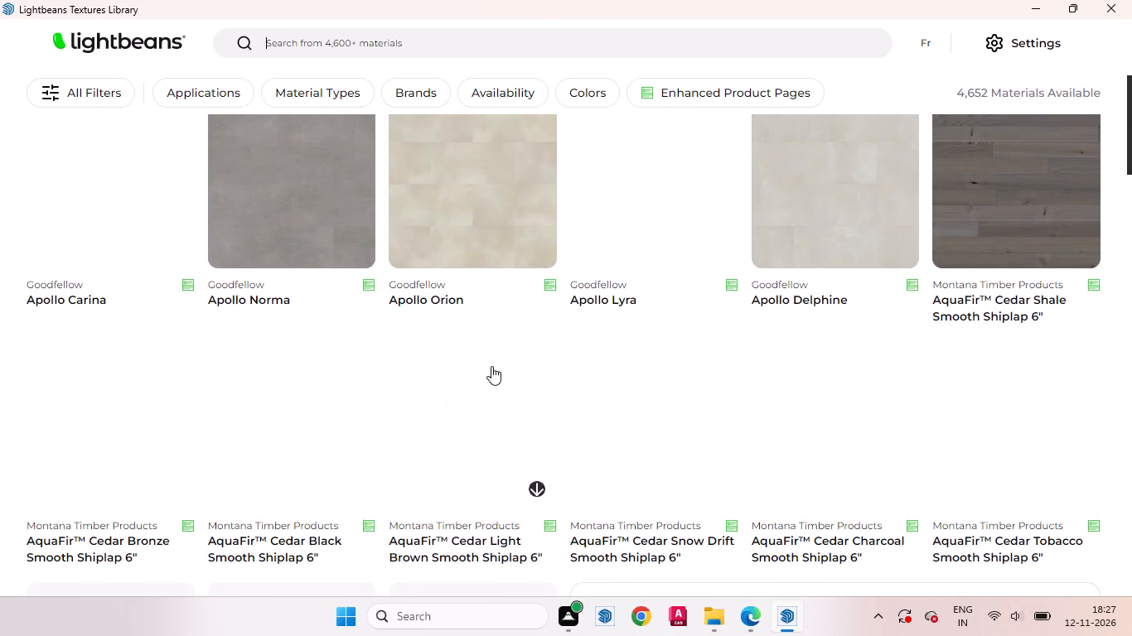
{"action": "scroll", "coordinate": [553, 412], "scroll_direction": "up", "scroll_amount": 3}
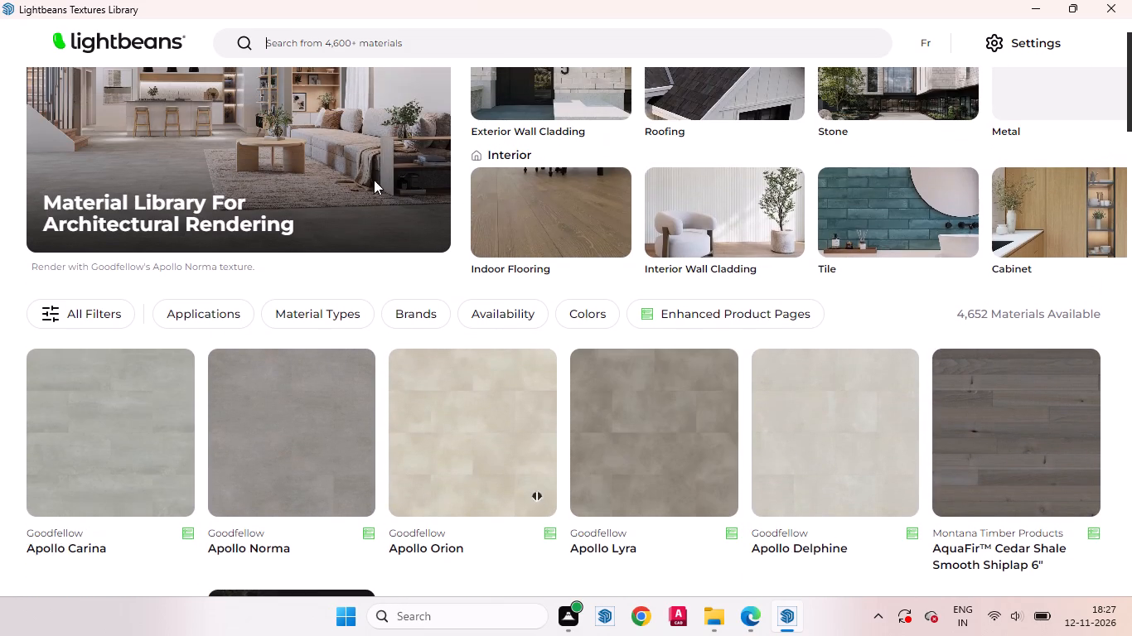
Search the Lightbeans textures library again for "laminates".
{"action": "left_click", "coordinate": [282, 45]}
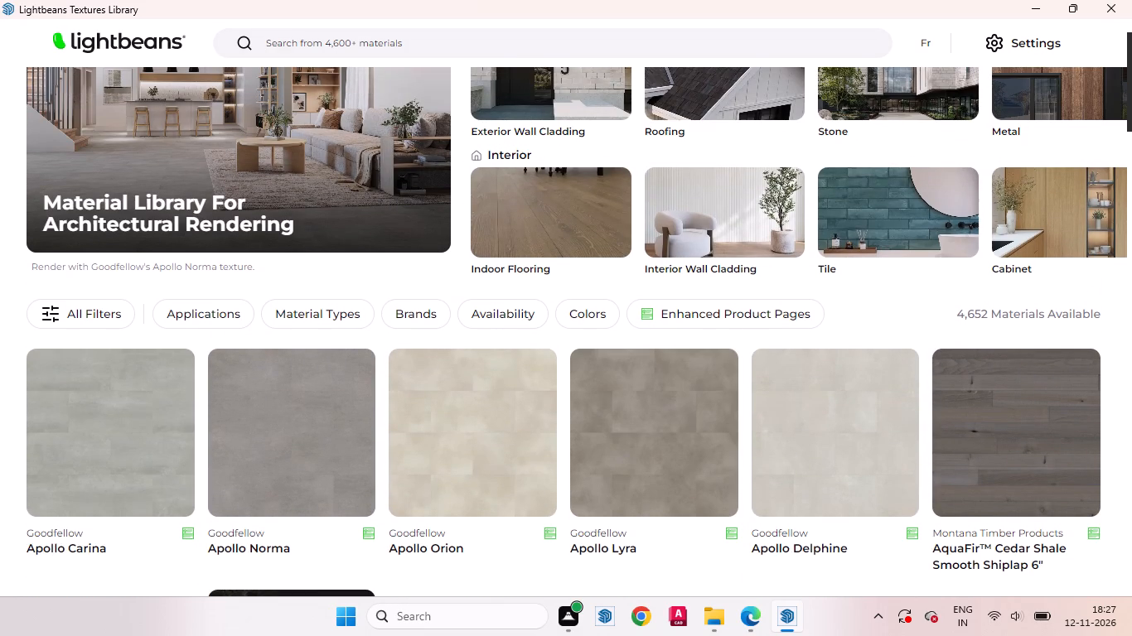
{"action": "type", "text": "lami"}
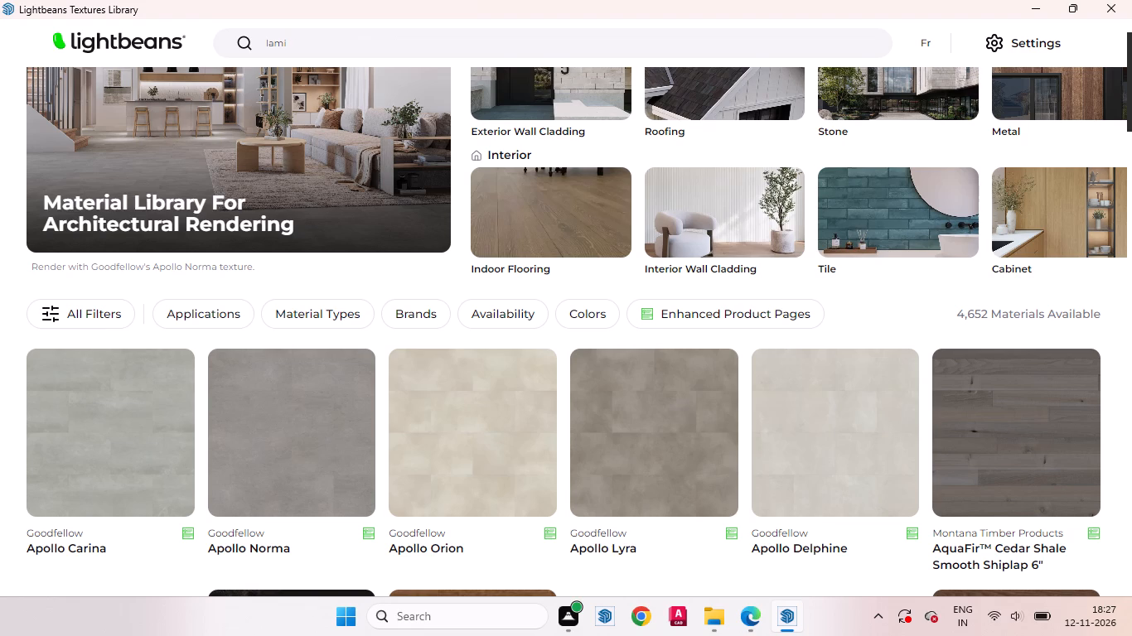
{"action": "type", "text": "na"}
{"action": "type", "text": "tes"}
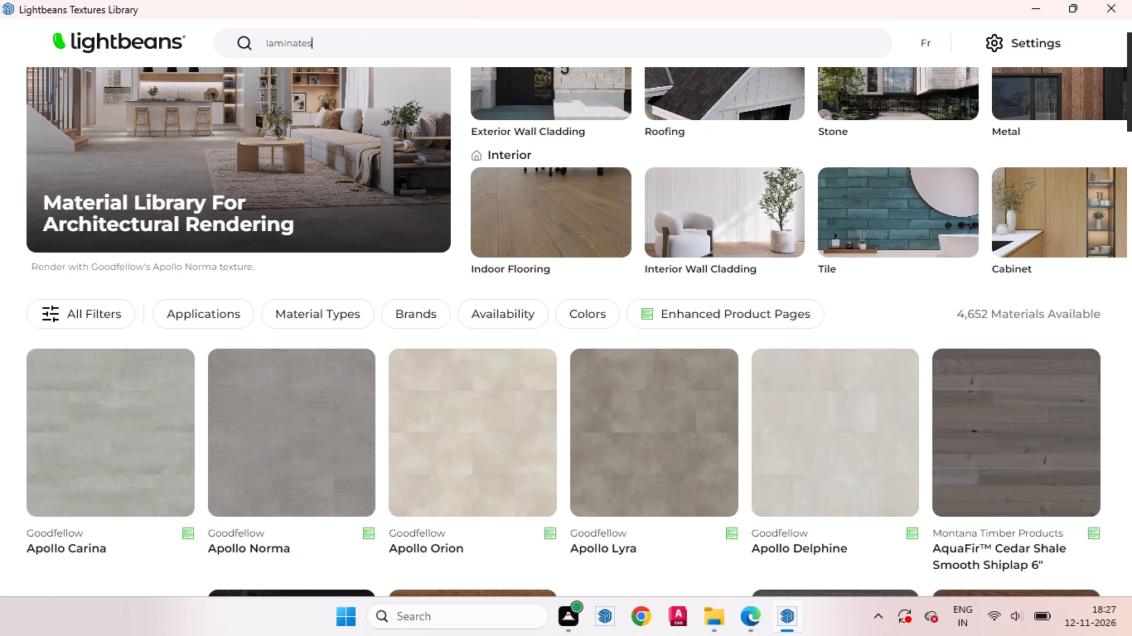
{"action": "key", "text": "Return"}
{"action": "key", "text": "Return"}
Examine the listed Lightbeans materials for a suitable laminate texture.
{"action": "scroll", "coordinate": [414, 254], "scroll_direction": "down", "scroll_amount": 4}
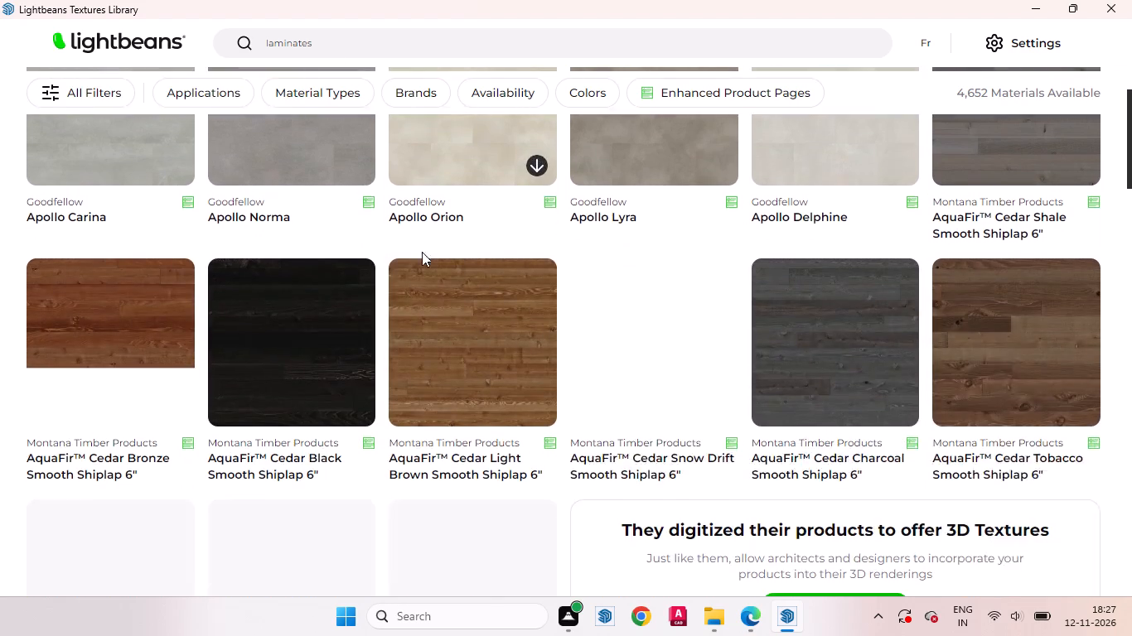
{"action": "scroll", "coordinate": [422, 252], "scroll_direction": "down", "scroll_amount": 7}
{"action": "scroll", "coordinate": [496, 271], "scroll_direction": "up", "scroll_amount": 7}
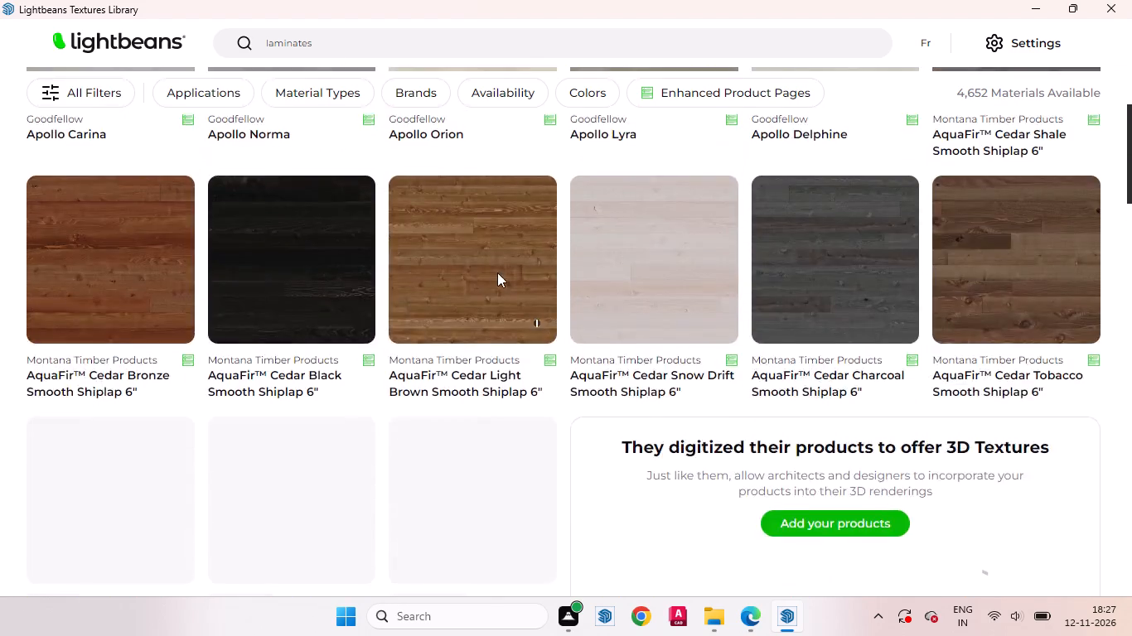
{"action": "scroll", "coordinate": [497, 272], "scroll_direction": "up", "scroll_amount": 2}
{"action": "scroll", "coordinate": [427, 282], "scroll_direction": "down", "scroll_amount": 5}
{"action": "scroll", "coordinate": [515, 305], "scroll_direction": "down", "scroll_amount": 2}
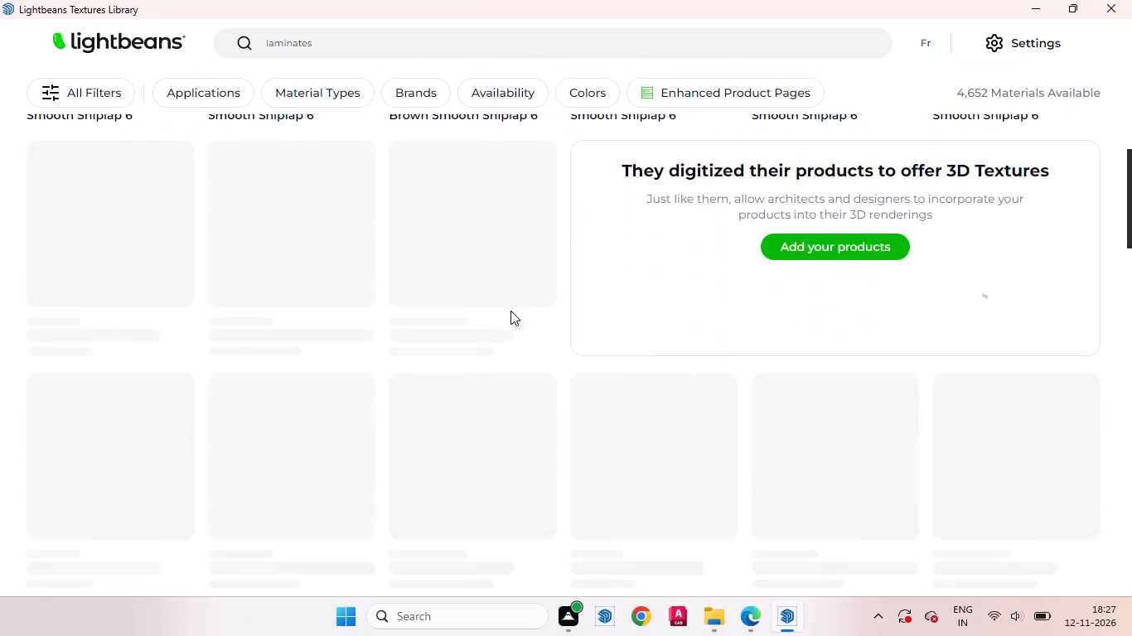
{"action": "scroll", "coordinate": [604, 327], "scroll_direction": "up", "scroll_amount": 6}
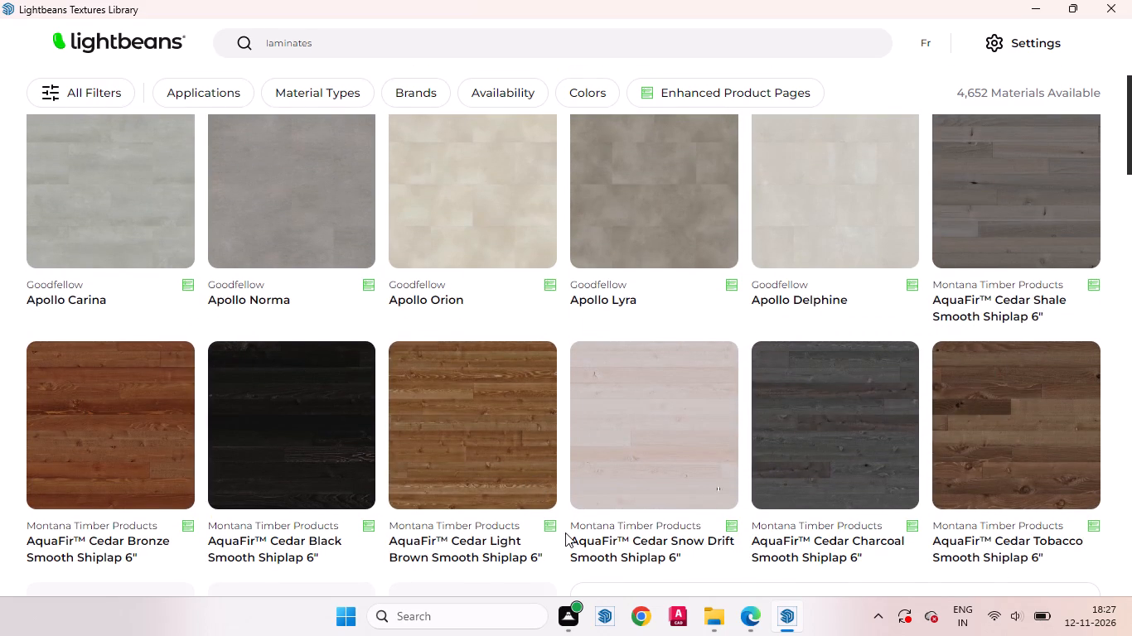
{"action": "scroll", "coordinate": [448, 420], "scroll_direction": "down", "scroll_amount": 2}
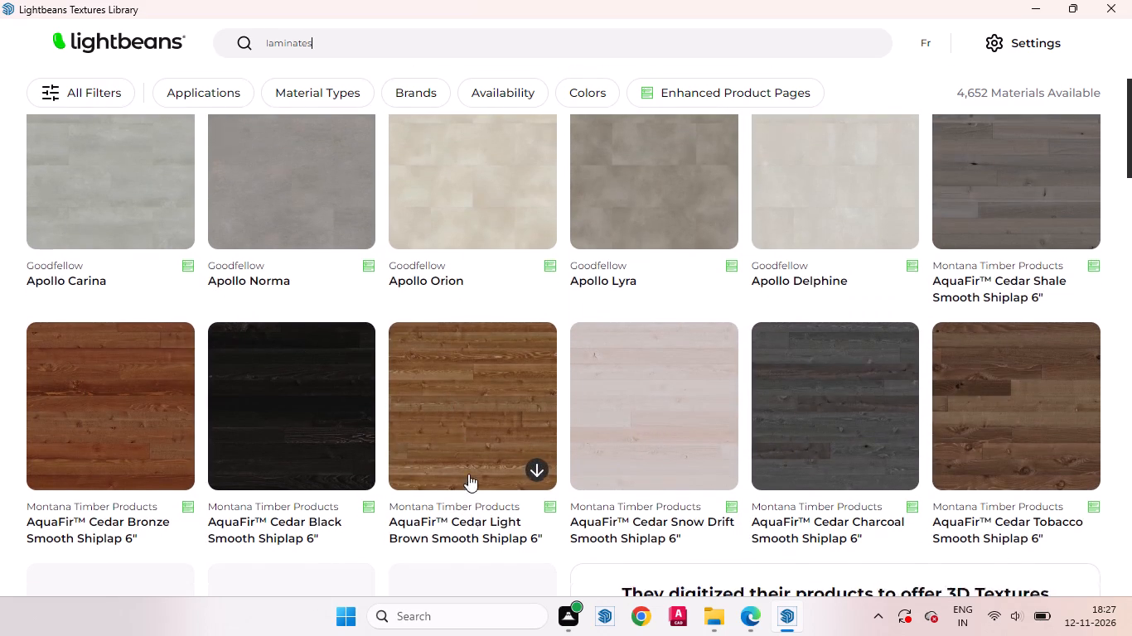
{"action": "scroll", "coordinate": [468, 476], "scroll_direction": "down", "scroll_amount": 1}
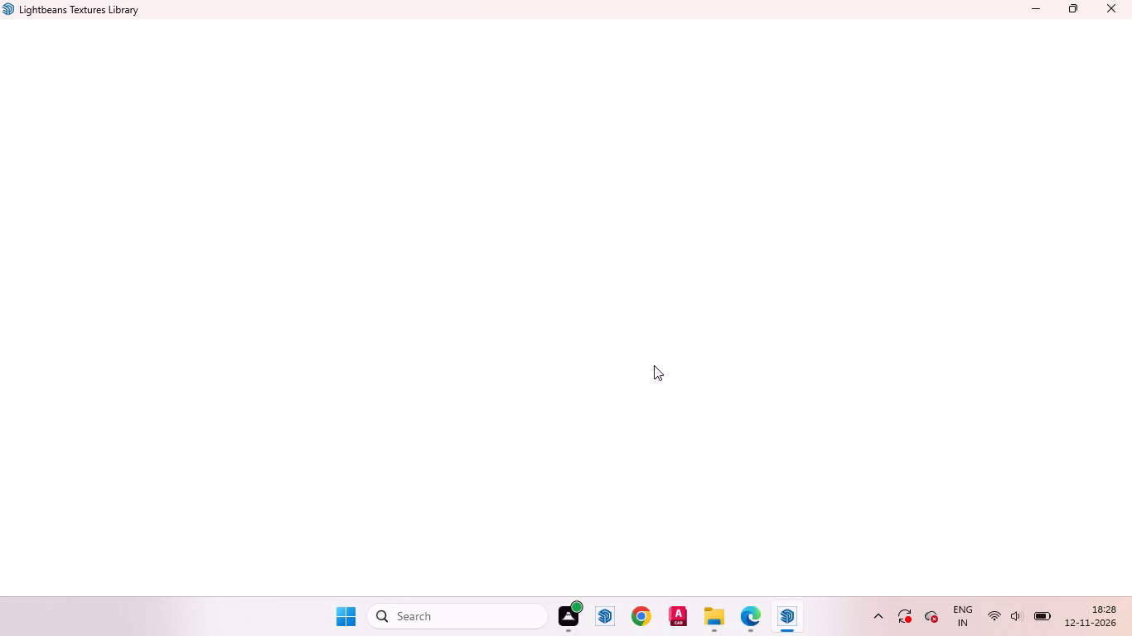
{"action": "scroll", "coordinate": [307, 470], "scroll_direction": "down", "scroll_amount": 7}
{"action": "scroll", "coordinate": [360, 481], "scroll_direction": "up", "scroll_amount": 4}
Go back to the bedroom model, reopen the Lightbeans library, and browse its tile, composite siding and metal siding textures.
{"action": "left_click", "coordinate": [1031, 11]}
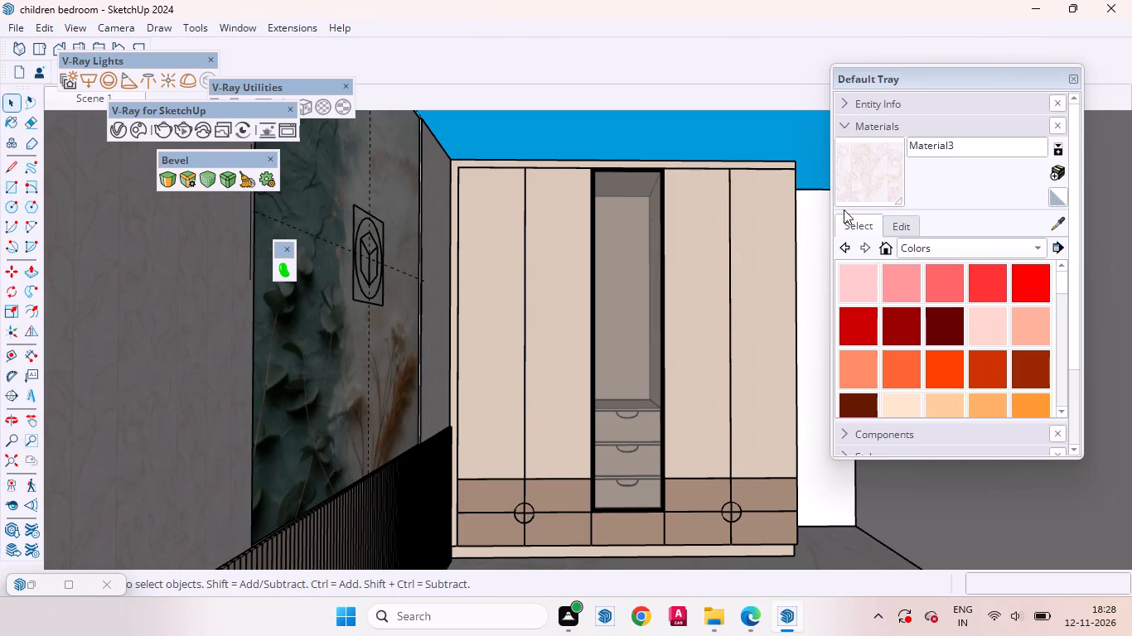
{"action": "left_click", "coordinate": [285, 269]}
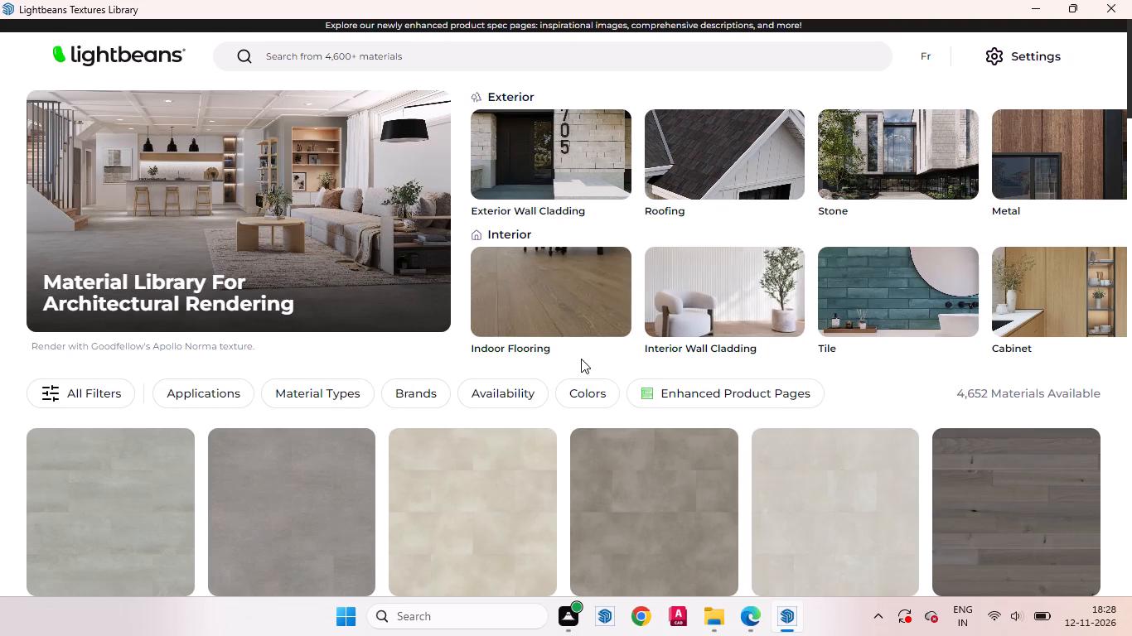
{"action": "scroll", "coordinate": [581, 369], "scroll_direction": "down", "scroll_amount": 3}
{"action": "scroll", "coordinate": [575, 414], "scroll_direction": "down", "scroll_amount": 20}
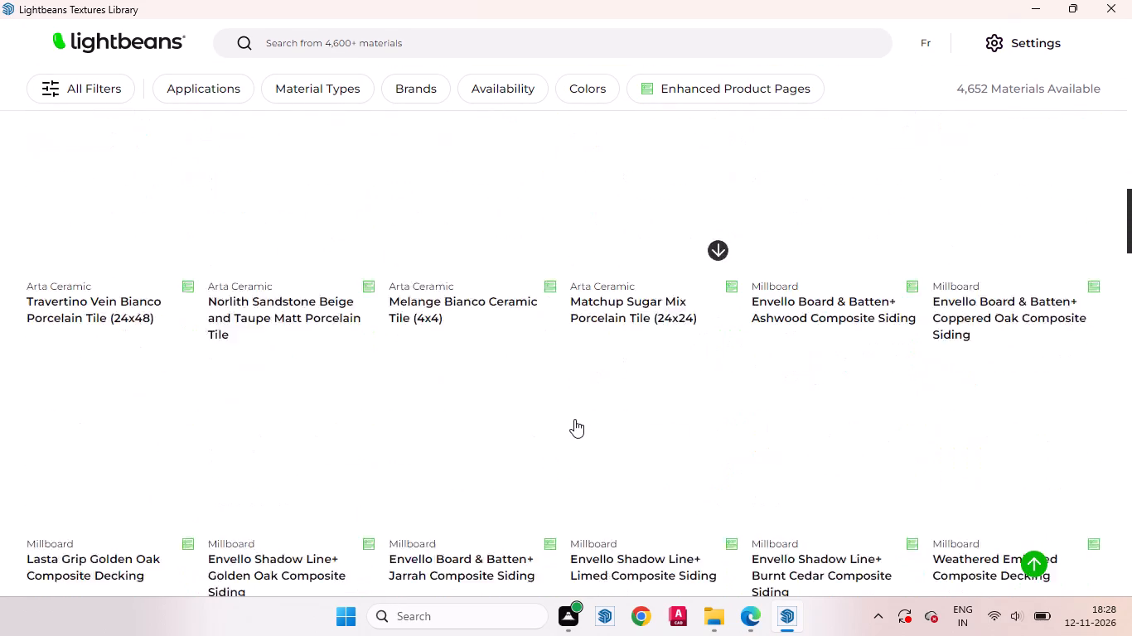
{"action": "scroll", "coordinate": [574, 419], "scroll_direction": "down", "scroll_amount": 20}
{"action": "scroll", "coordinate": [574, 419], "scroll_direction": "down", "scroll_amount": 5}
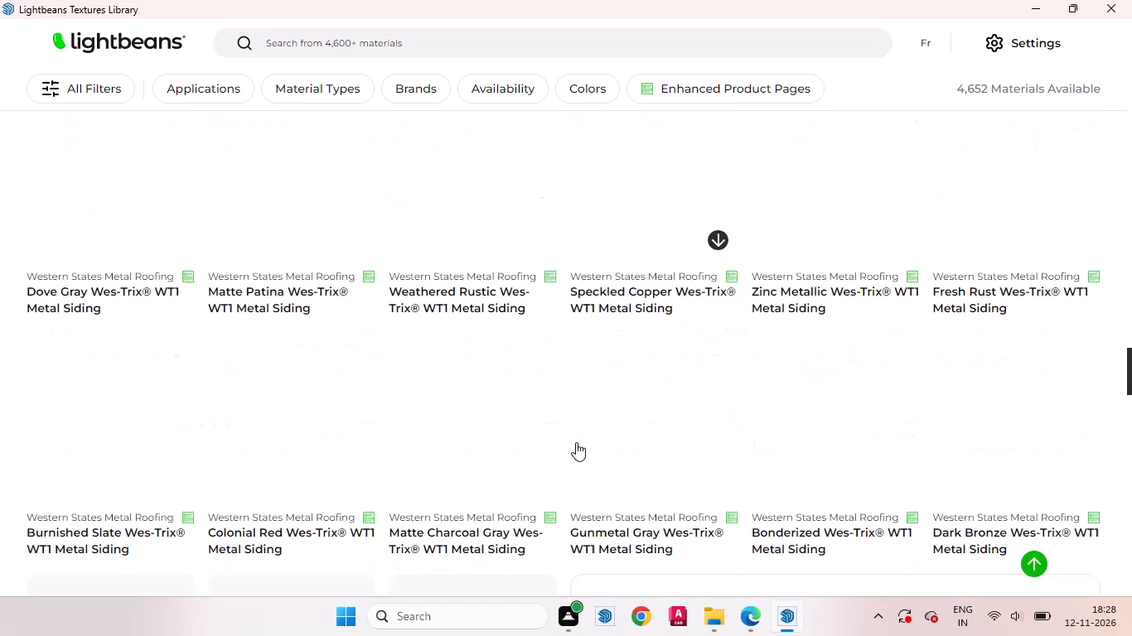
{"action": "scroll", "coordinate": [576, 442], "scroll_direction": "down", "scroll_amount": 13}
{"action": "scroll", "coordinate": [576, 444], "scroll_direction": "up", "scroll_amount": 9}
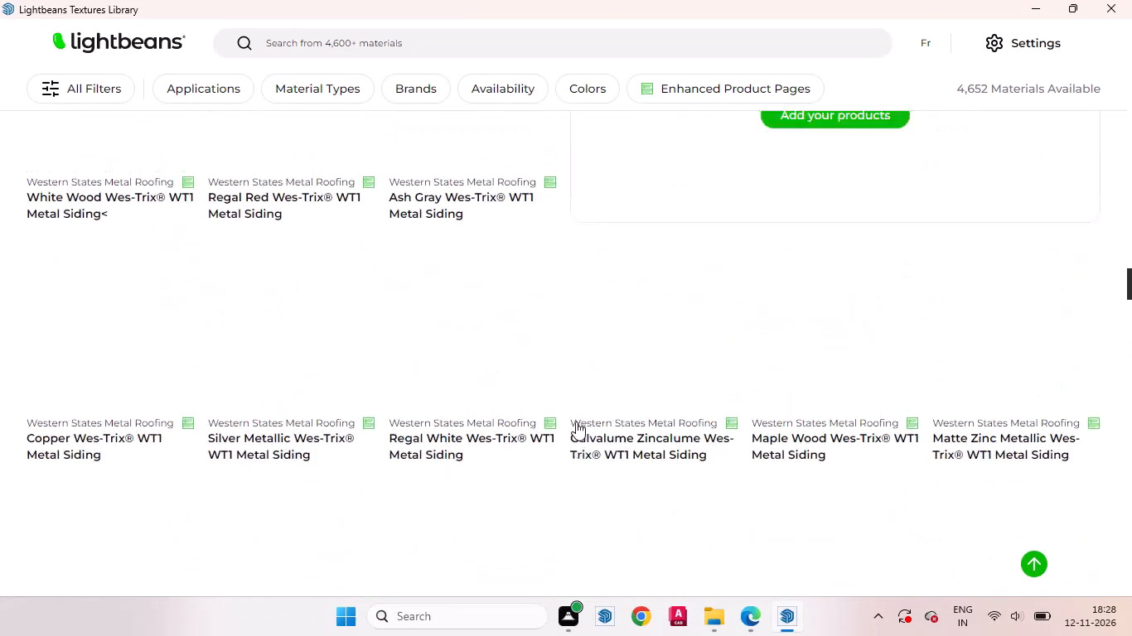
{"action": "scroll", "coordinate": [576, 422], "scroll_direction": "up", "scroll_amount": 17}
{"action": "scroll", "coordinate": [568, 410], "scroll_direction": "up", "scroll_amount": 5}
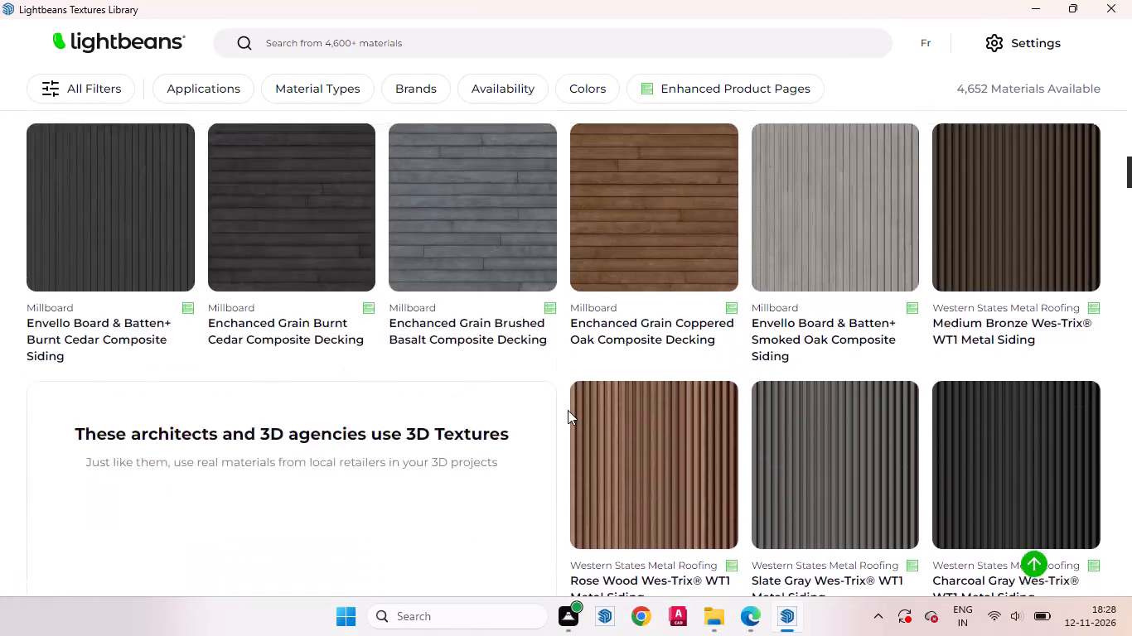
{"action": "scroll", "coordinate": [568, 410], "scroll_direction": "up", "scroll_amount": 20}
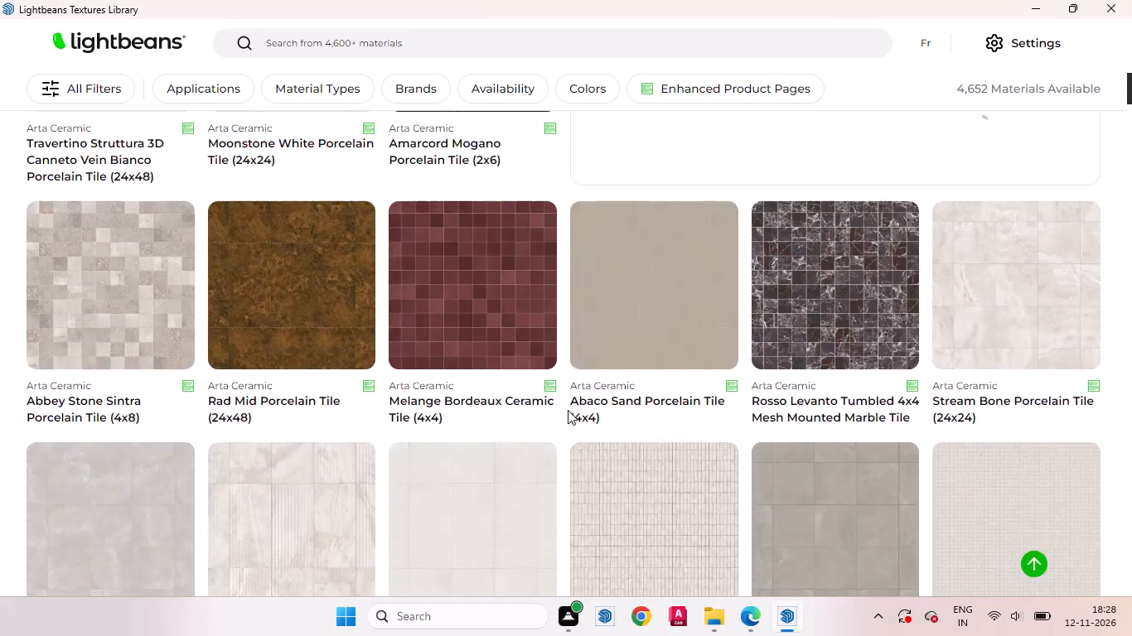
{"action": "scroll", "coordinate": [568, 410], "scroll_direction": "up", "scroll_amount": 16}
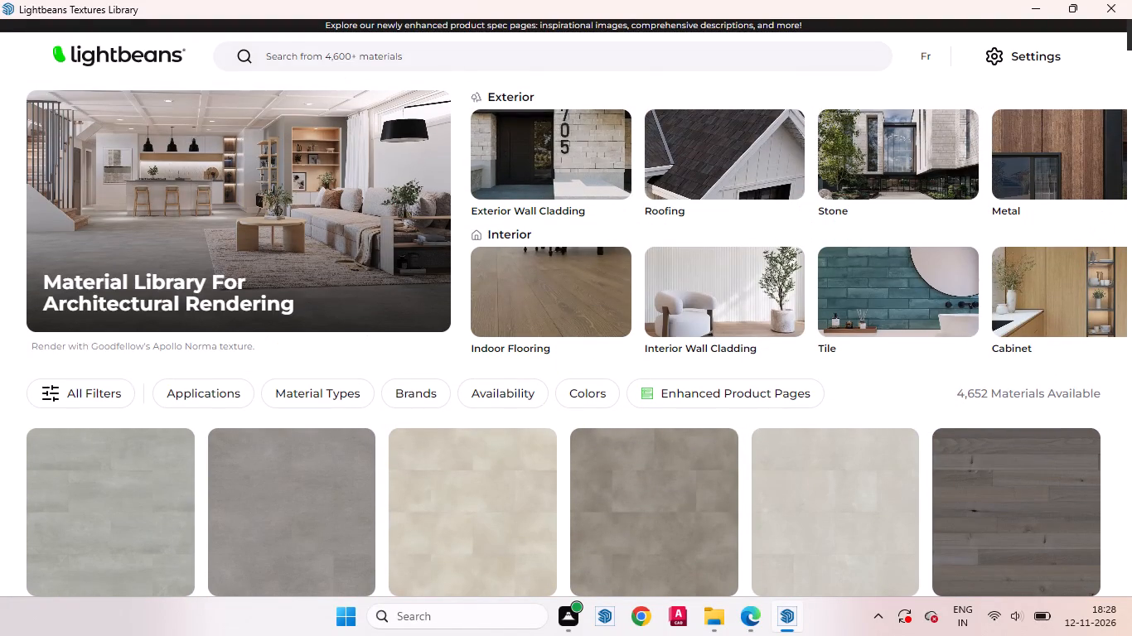
Try to open the settings of the Lightbeans textures library.
{"action": "left_click", "coordinate": [1000, 54]}
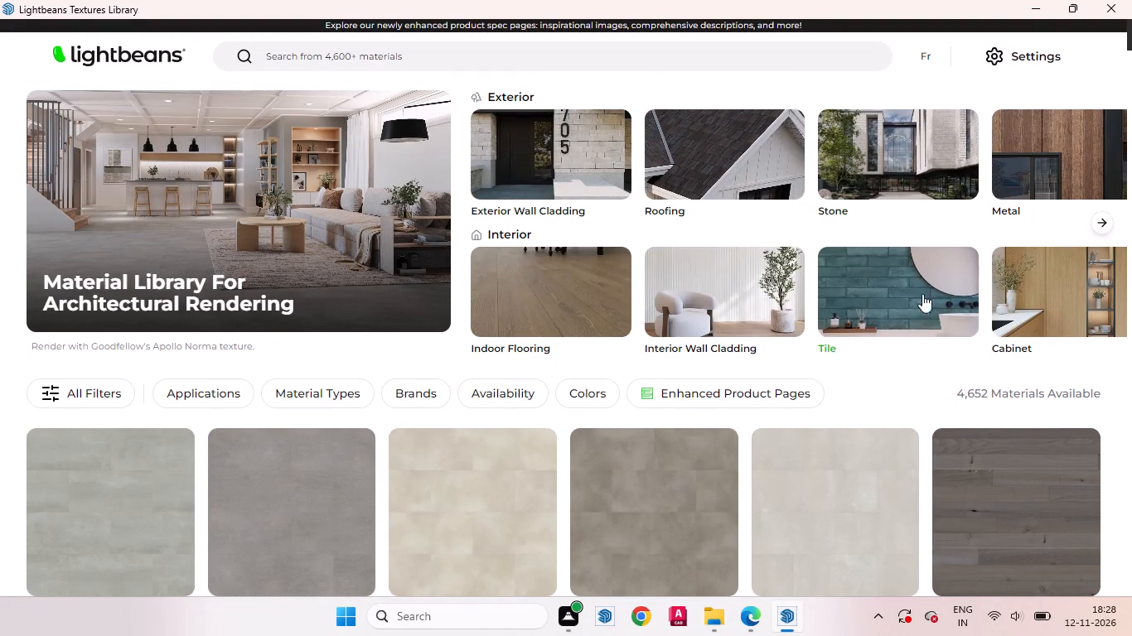
{"action": "left_click", "coordinate": [998, 51]}
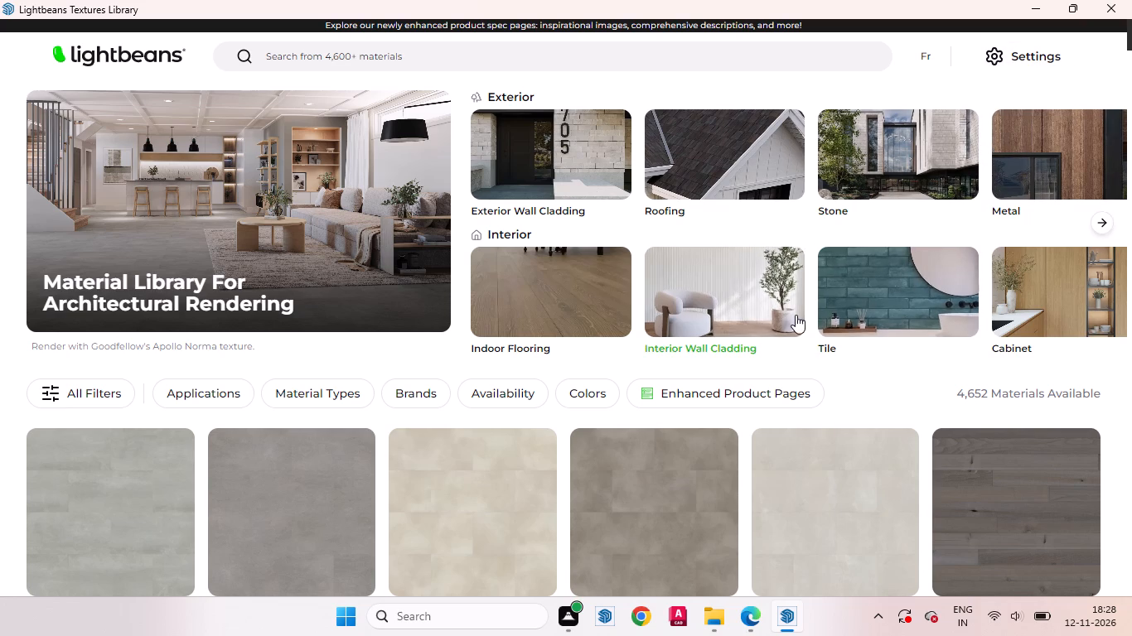
{"action": "scroll", "coordinate": [664, 366], "scroll_direction": "down", "scroll_amount": 1}
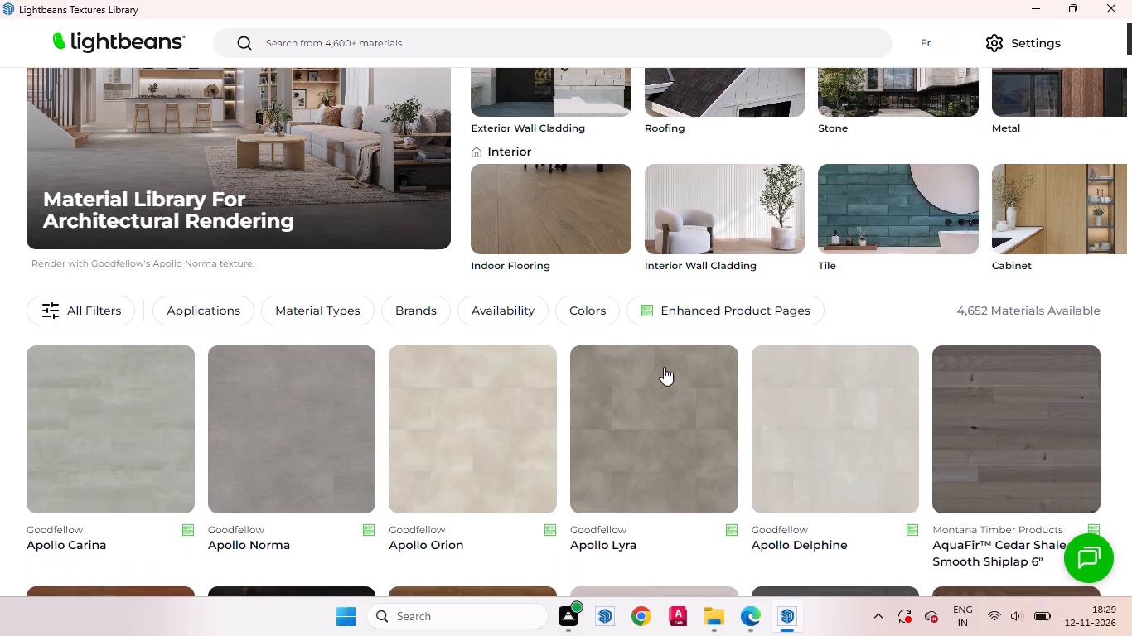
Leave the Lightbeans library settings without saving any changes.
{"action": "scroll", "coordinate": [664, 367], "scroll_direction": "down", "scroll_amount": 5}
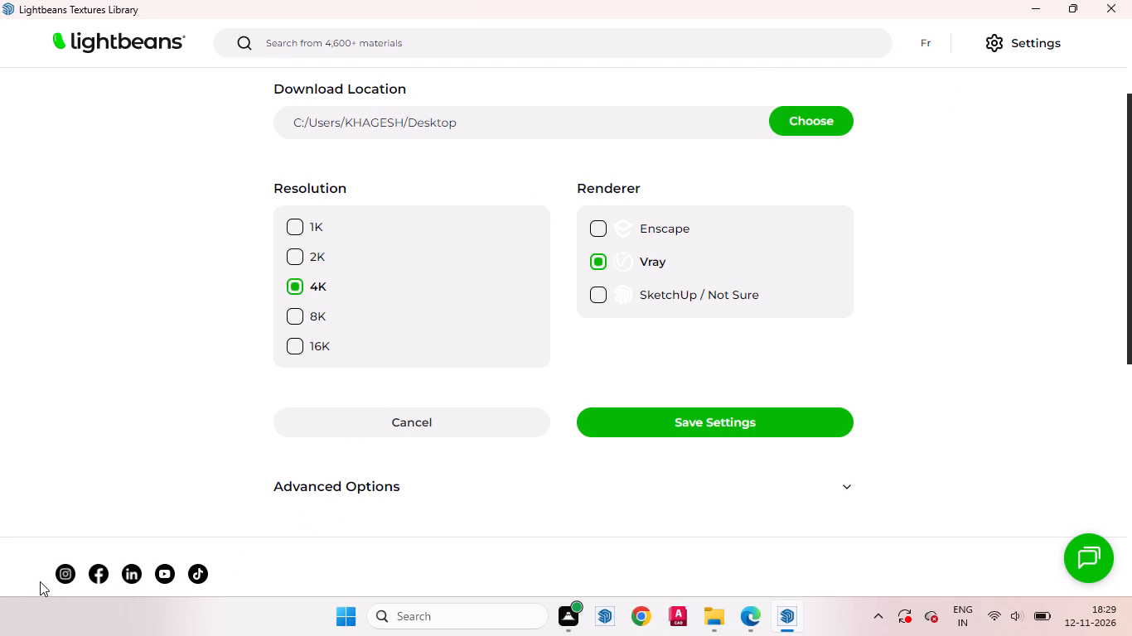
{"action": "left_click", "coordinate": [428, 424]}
Search the Lightbeans textures library for "laminates".
{"action": "left_click", "coordinate": [493, 55]}
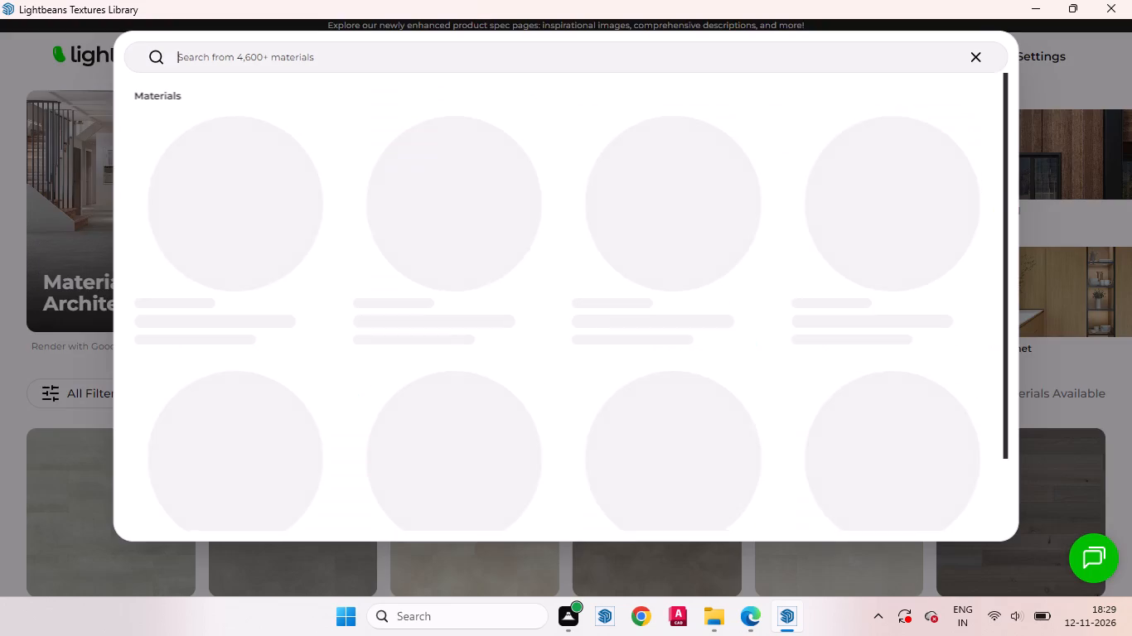
{"action": "type", "text": "la"}
{"action": "type", "text": "minates"}
{"action": "key", "text": "Return"}
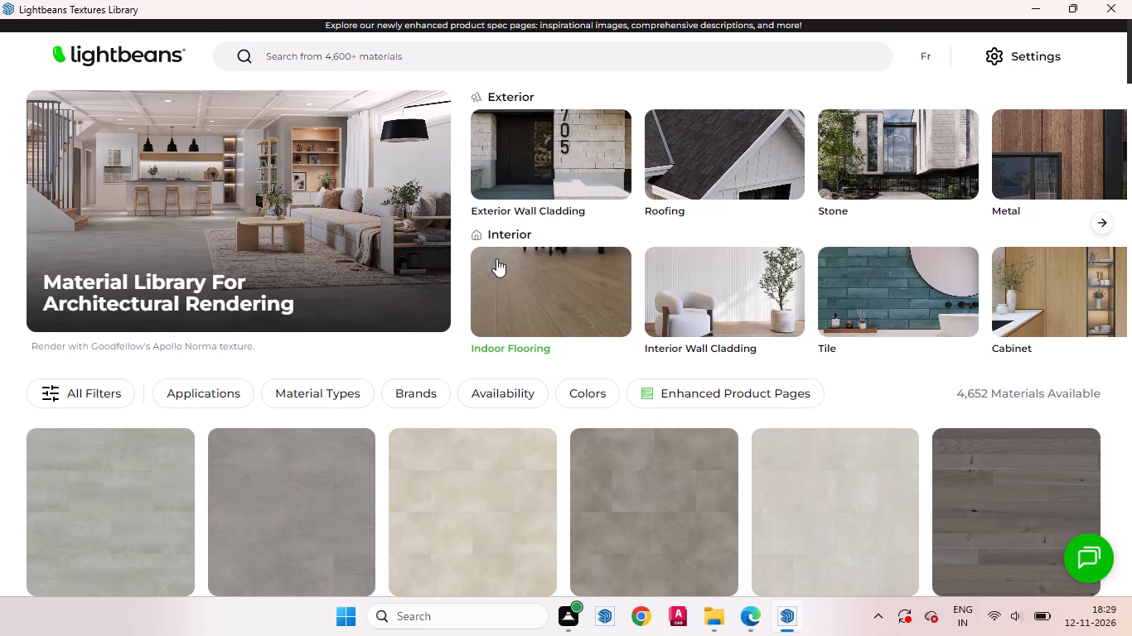
Look through the library's general flooring, porcelain tile, composite siding and decking textures.
{"action": "scroll", "coordinate": [501, 267], "scroll_direction": "down", "scroll_amount": 4}
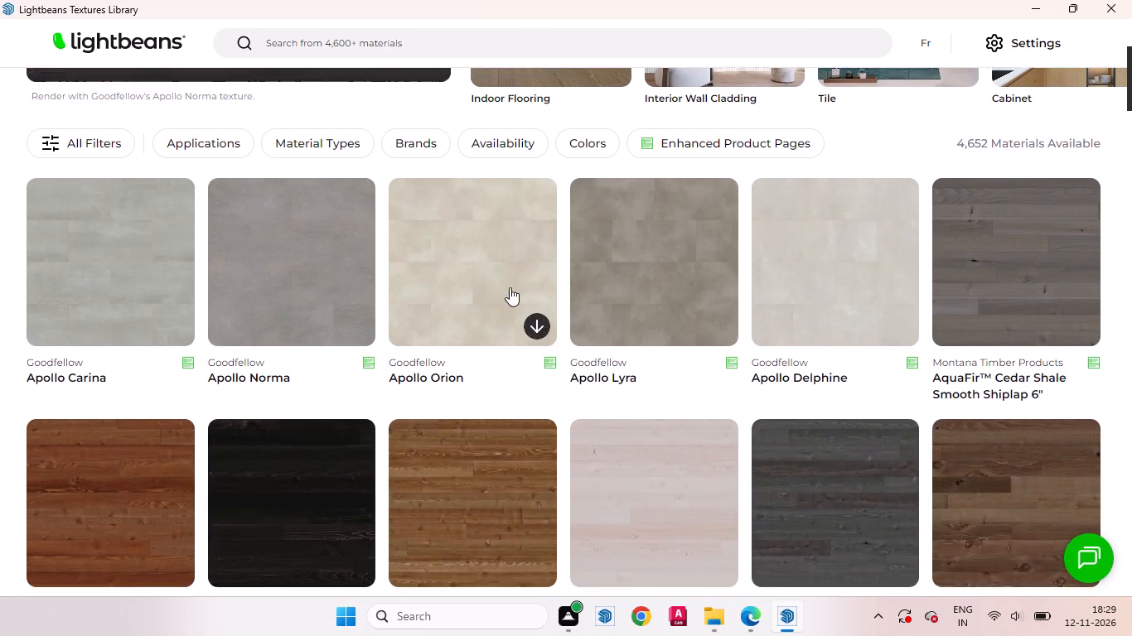
{"action": "scroll", "coordinate": [510, 287], "scroll_direction": "down", "scroll_amount": 8}
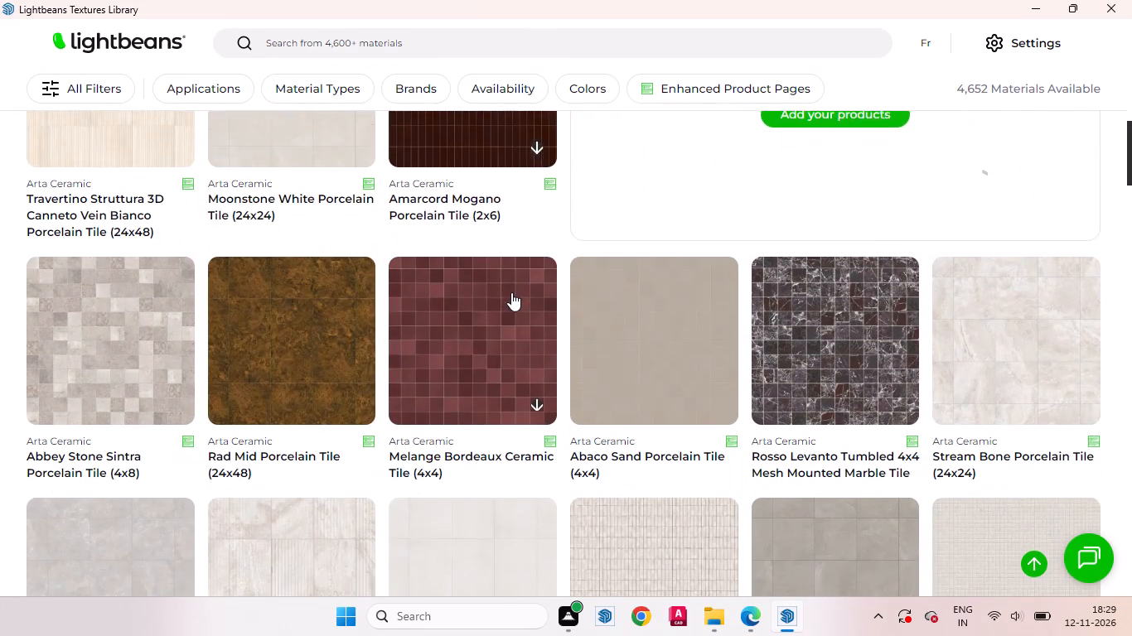
{"action": "scroll", "coordinate": [511, 292], "scroll_direction": "down", "scroll_amount": 8}
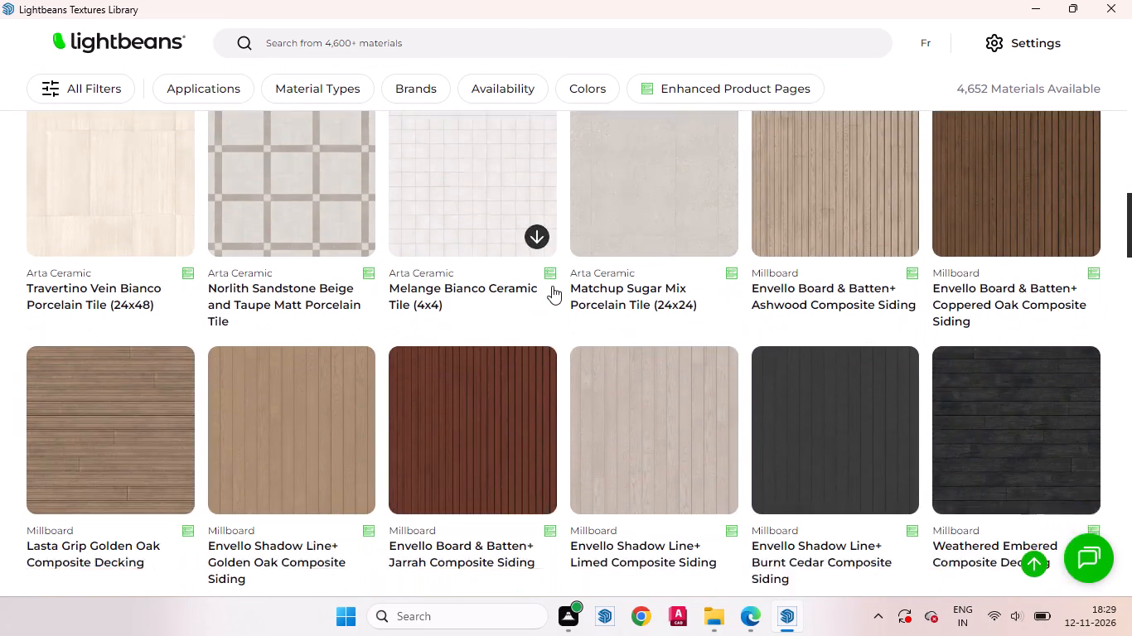
{"action": "scroll", "coordinate": [552, 286], "scroll_direction": "down", "scroll_amount": 13}
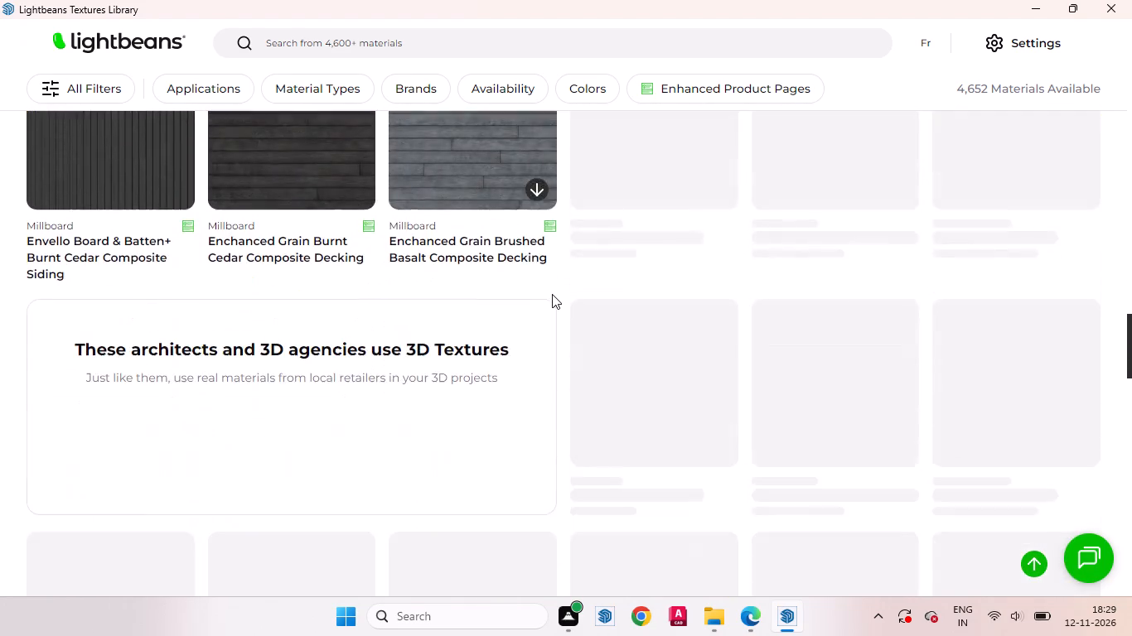
{"action": "scroll", "coordinate": [552, 294], "scroll_direction": "down", "scroll_amount": 1}
{"action": "scroll", "coordinate": [549, 297], "scroll_direction": "up", "scroll_amount": 6}
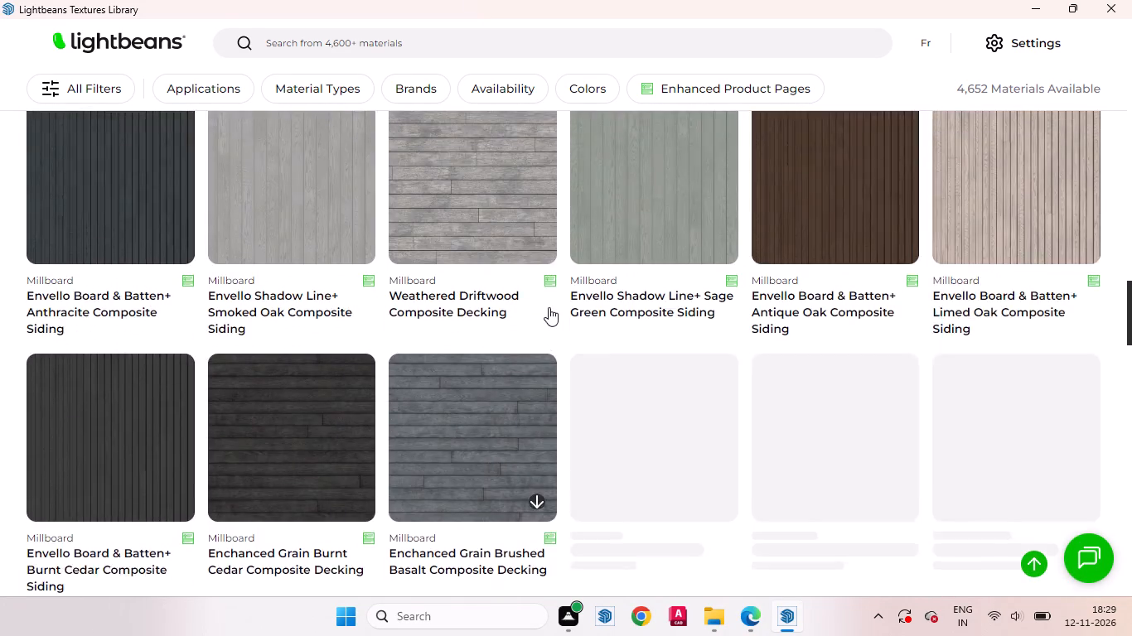
{"action": "scroll", "coordinate": [549, 307], "scroll_direction": "up", "scroll_amount": 6}
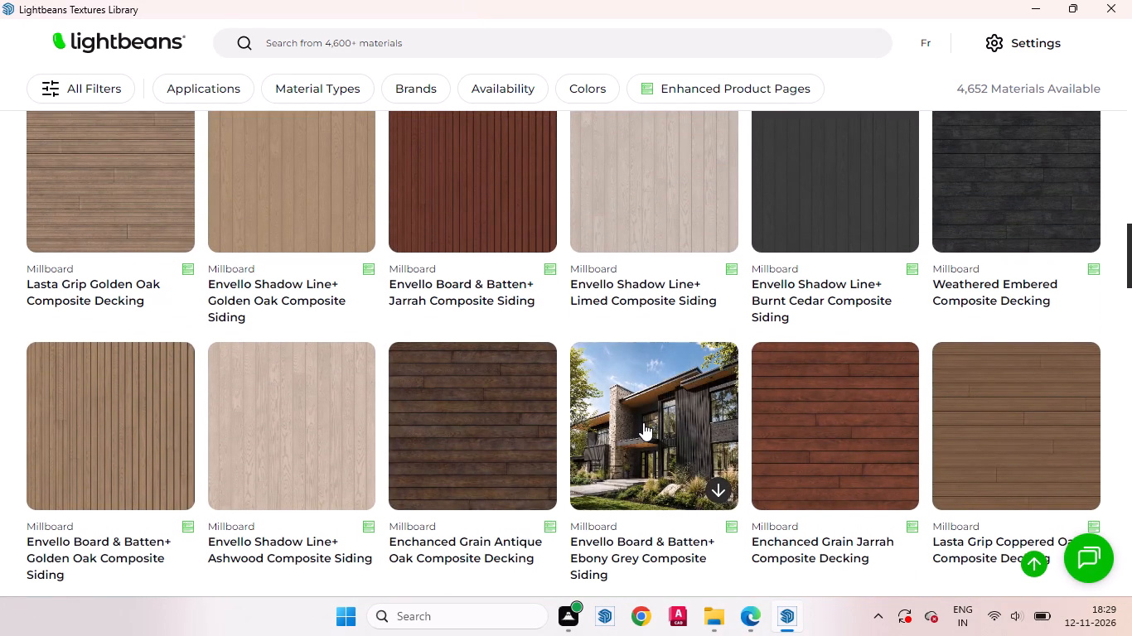
{"action": "scroll", "coordinate": [643, 423], "scroll_direction": "down", "scroll_amount": 1}
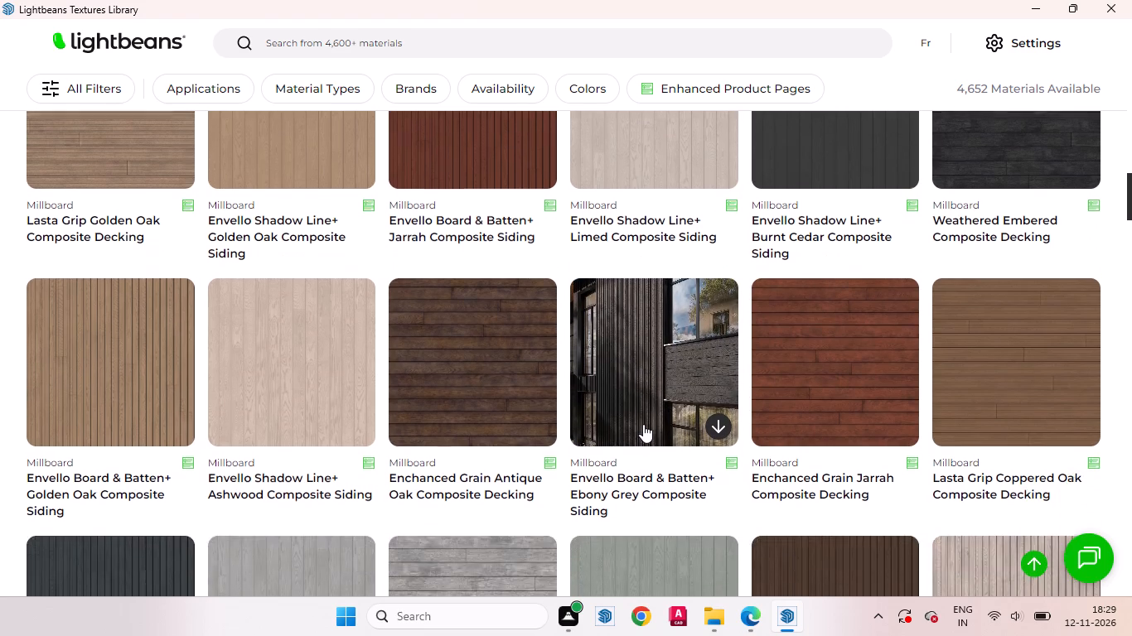
{"action": "scroll", "coordinate": [643, 424], "scroll_direction": "down", "scroll_amount": 4}
{"action": "scroll", "coordinate": [644, 427], "scroll_direction": "up", "scroll_amount": 8}
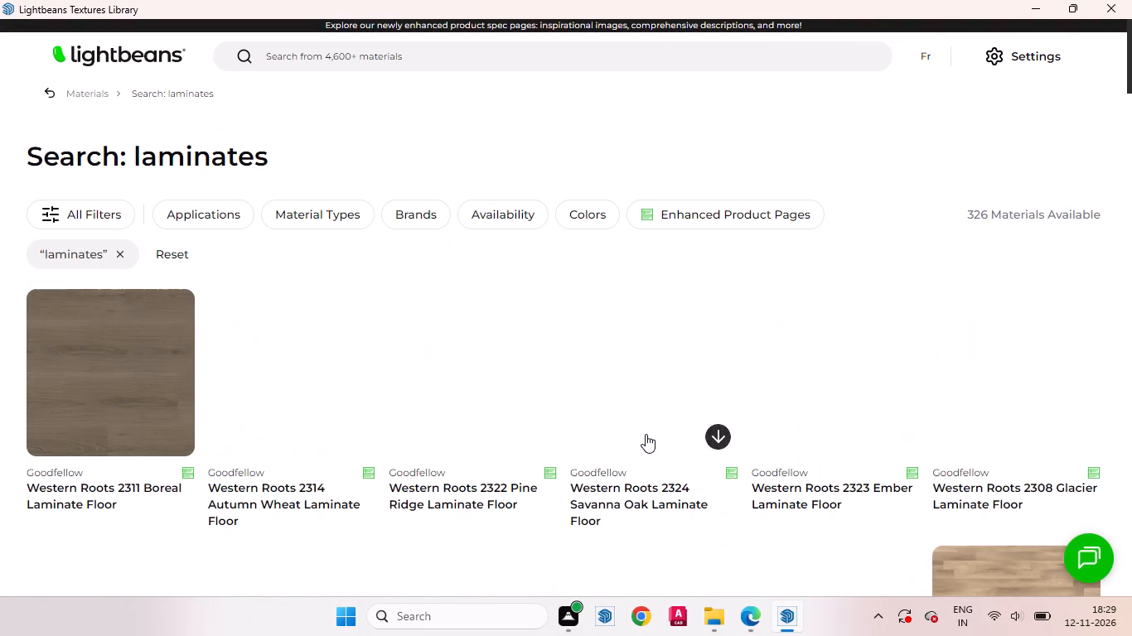
Examine the laminate floor, woodgrain and plain-colour laminates in the search results for a suitable wardrobe finish.
{"action": "scroll", "coordinate": [607, 406], "scroll_direction": "down", "scroll_amount": 6}
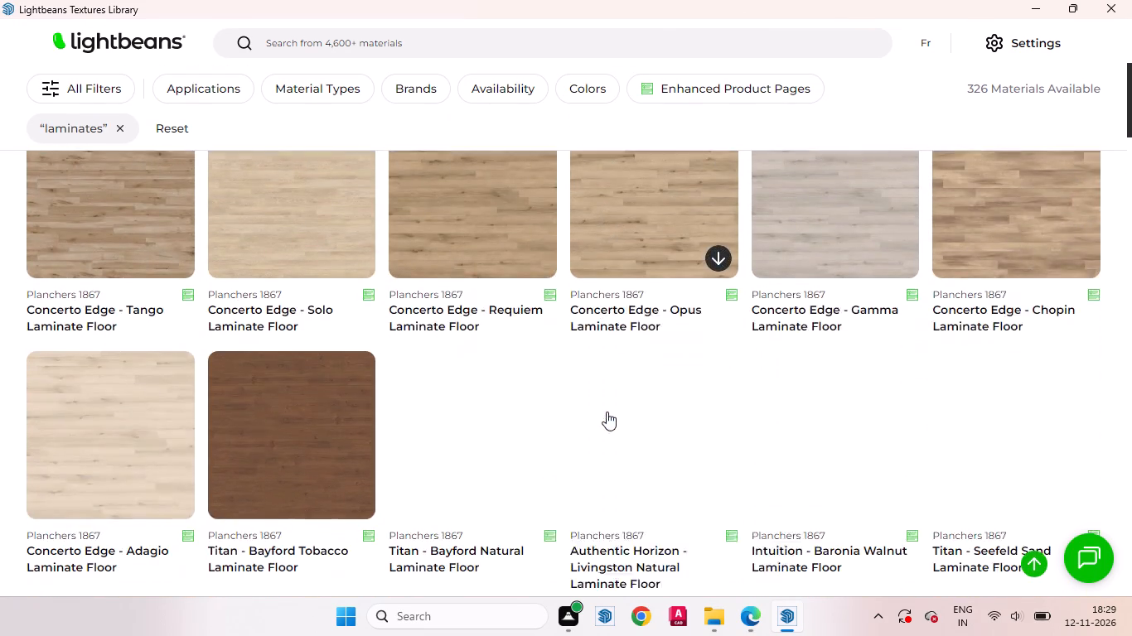
{"action": "scroll", "coordinate": [607, 412], "scroll_direction": "down", "scroll_amount": 5}
{"action": "scroll", "coordinate": [607, 412], "scroll_direction": "up", "scroll_amount": 1}
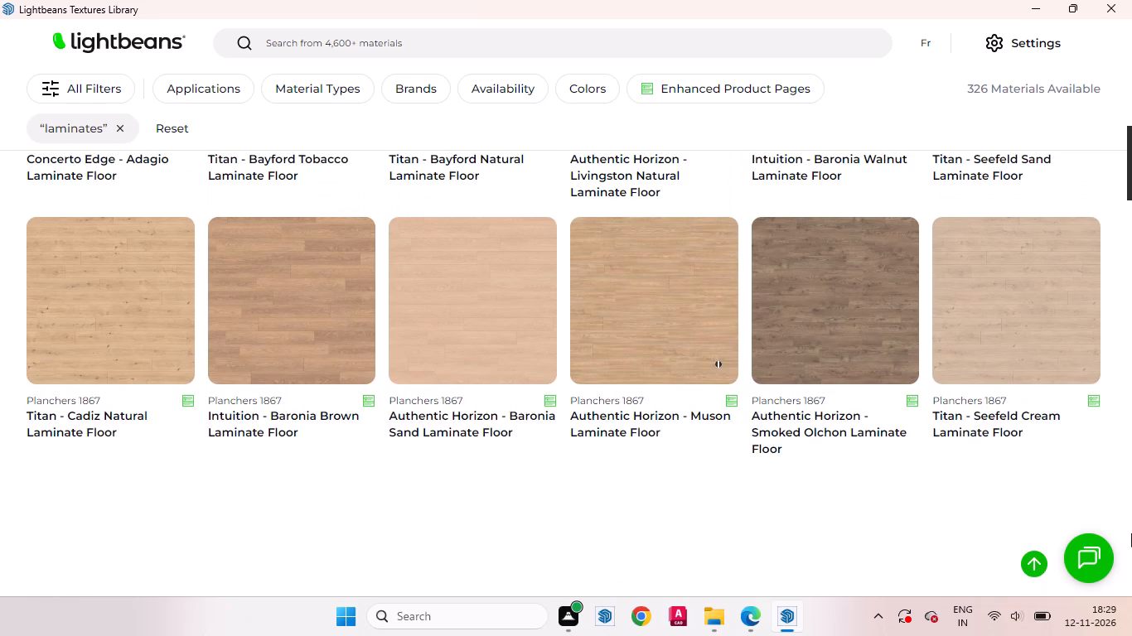
{"action": "scroll", "coordinate": [1131, 569], "scroll_direction": "up", "scroll_amount": 1}
{"action": "scroll", "coordinate": [519, 360], "scroll_direction": "down", "scroll_amount": 1}
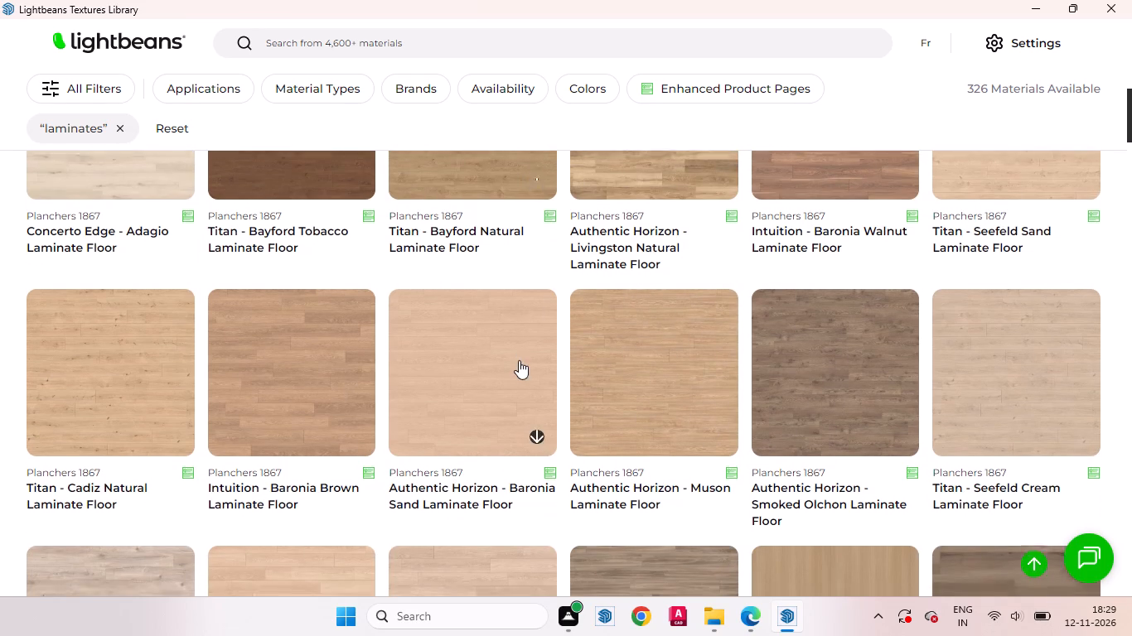
{"action": "scroll", "coordinate": [519, 360], "scroll_direction": "down", "scroll_amount": 7}
{"action": "scroll", "coordinate": [535, 382], "scroll_direction": "up", "scroll_amount": 2}
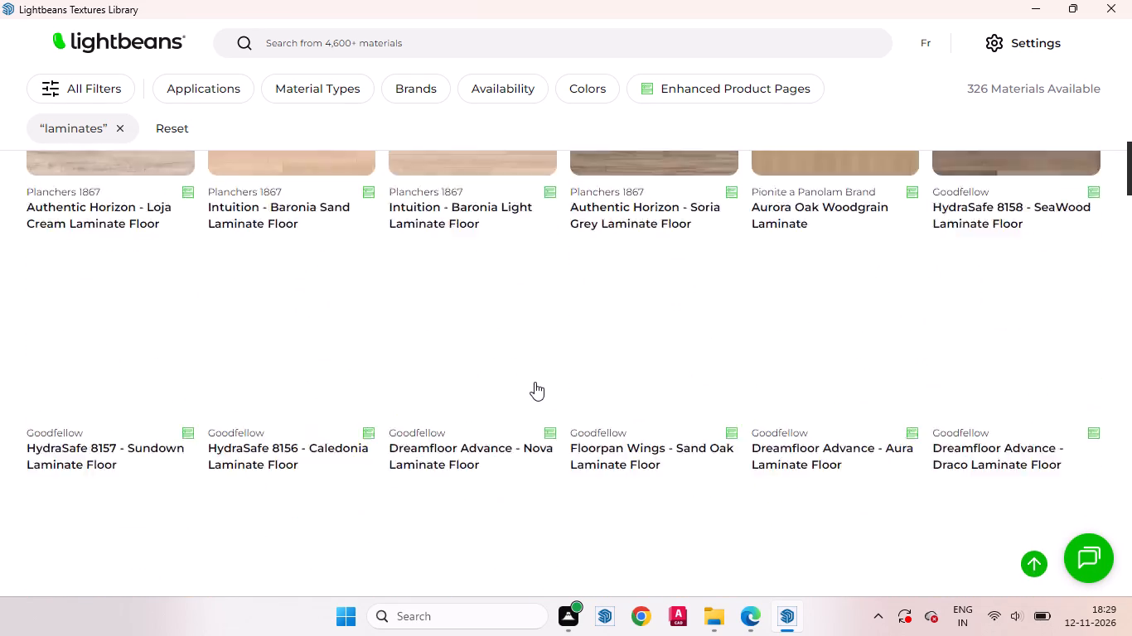
{"action": "scroll", "coordinate": [535, 382], "scroll_direction": "up", "scroll_amount": 1}
{"action": "scroll", "coordinate": [535, 382], "scroll_direction": "down", "scroll_amount": 6}
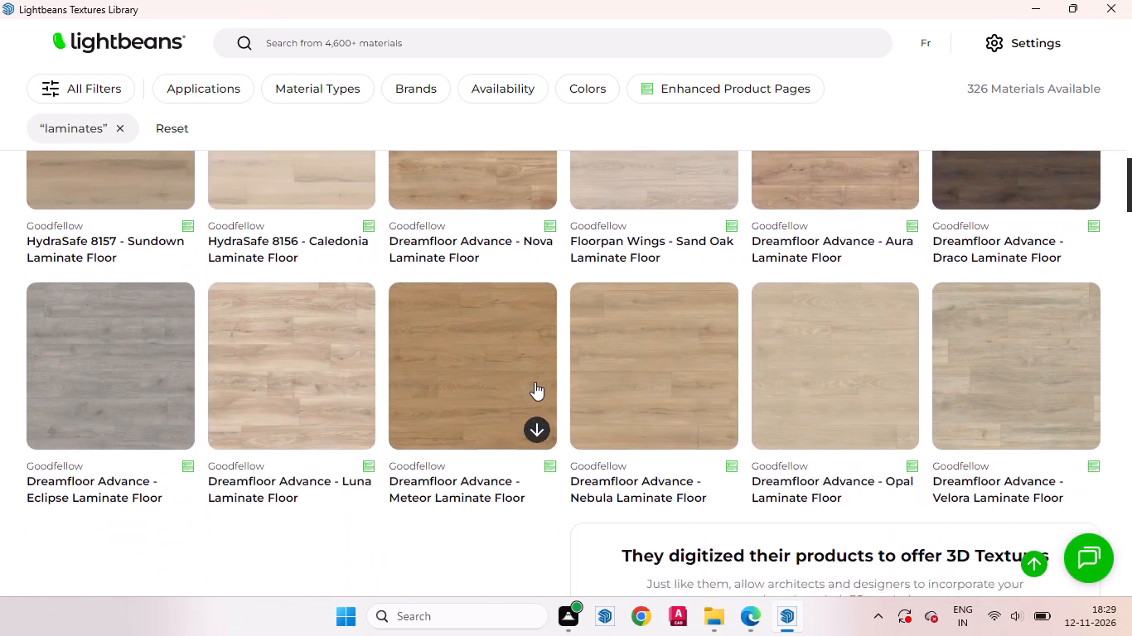
{"action": "scroll", "coordinate": [535, 382], "scroll_direction": "down", "scroll_amount": 2}
{"action": "scroll", "coordinate": [535, 382], "scroll_direction": "up", "scroll_amount": 2}
{"action": "scroll", "coordinate": [535, 382], "scroll_direction": "down", "scroll_amount": 1}
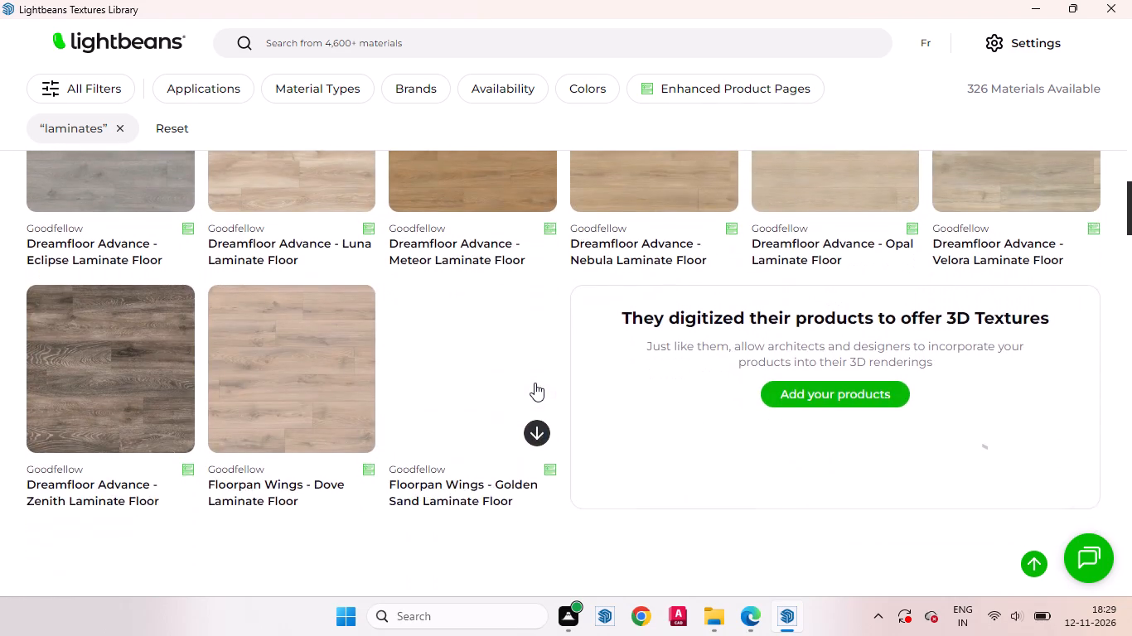
{"action": "scroll", "coordinate": [535, 383], "scroll_direction": "down", "scroll_amount": 6}
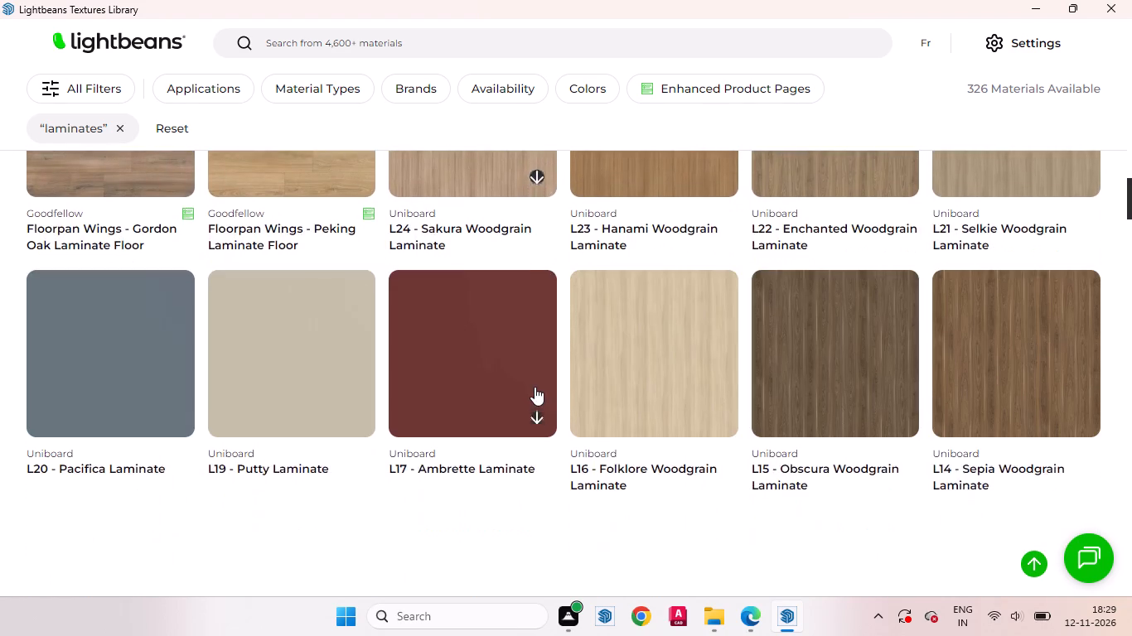
{"action": "scroll", "coordinate": [535, 387], "scroll_direction": "down", "scroll_amount": 1}
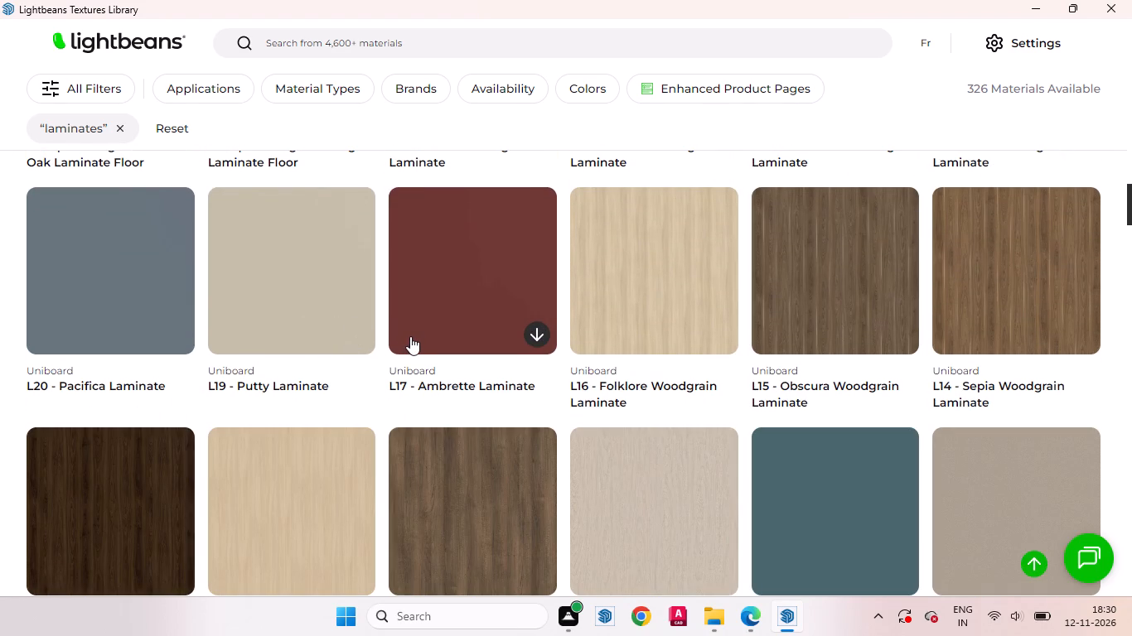
Download the Uniboard L17 - Ambrette Laminate texture, keeping the library window movable, and return to the bedroom model.
{"action": "left_click", "coordinate": [543, 337]}
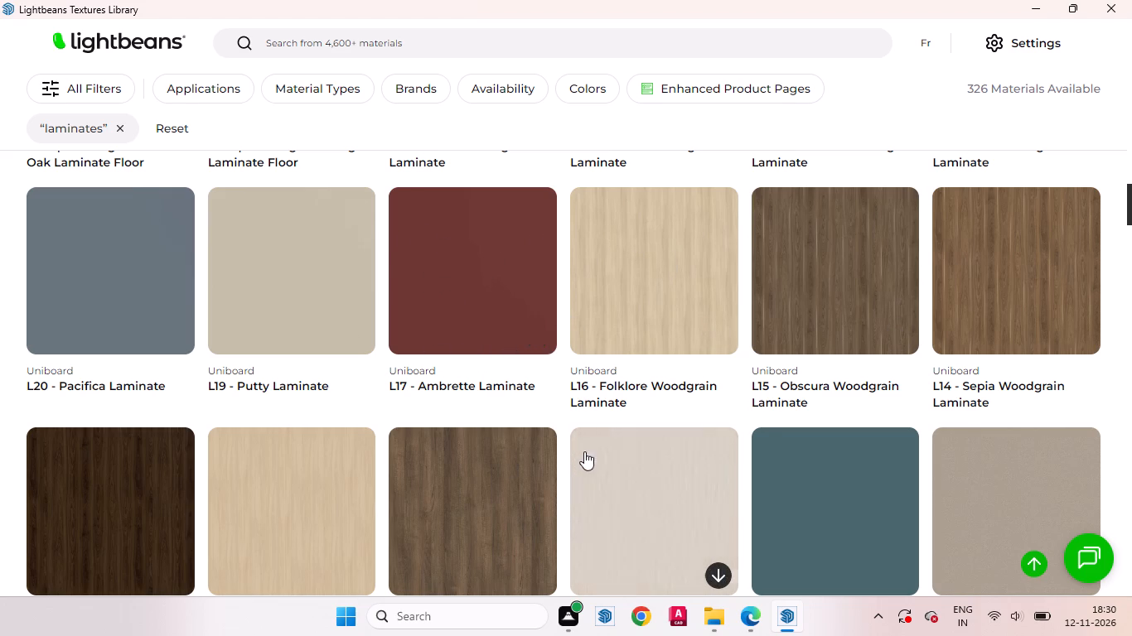
{"action": "left_click_drag", "start_coordinate": [694, 10], "coordinate": [642, 131]}
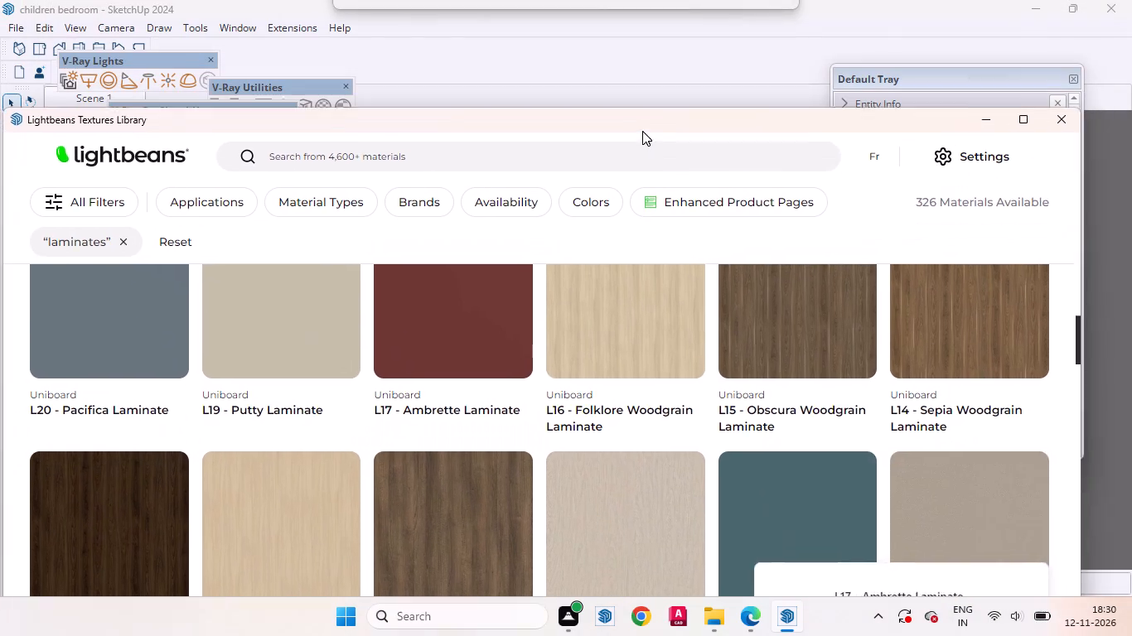
{"action": "left_click_drag", "start_coordinate": [642, 131], "coordinate": [710, 31]}
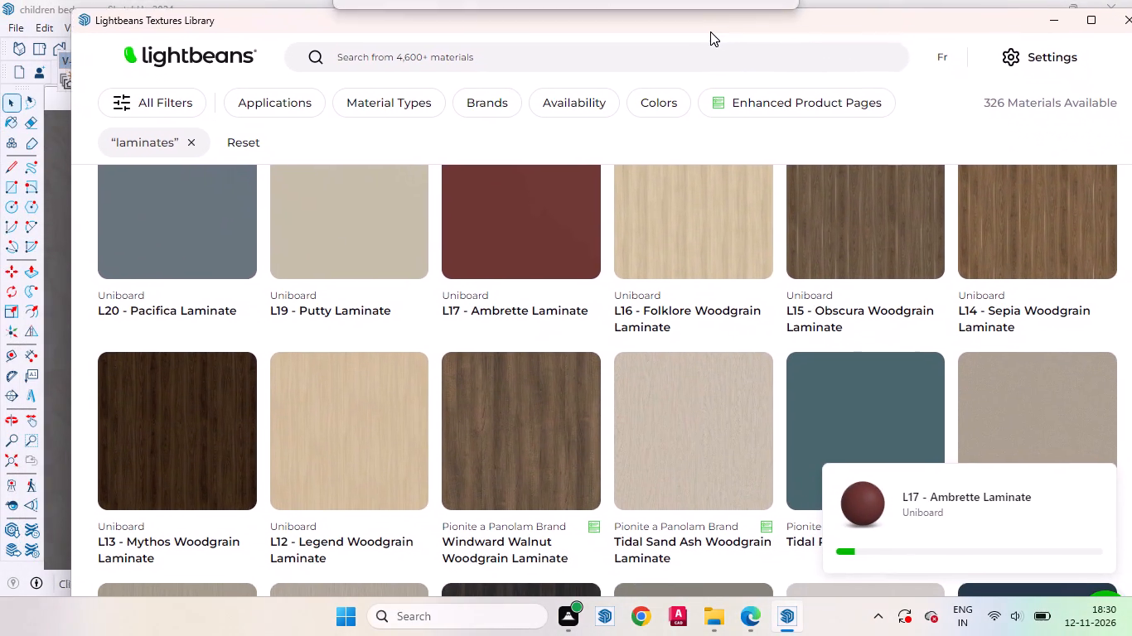
{"action": "left_click_drag", "start_coordinate": [710, 31], "coordinate": [687, 12]}
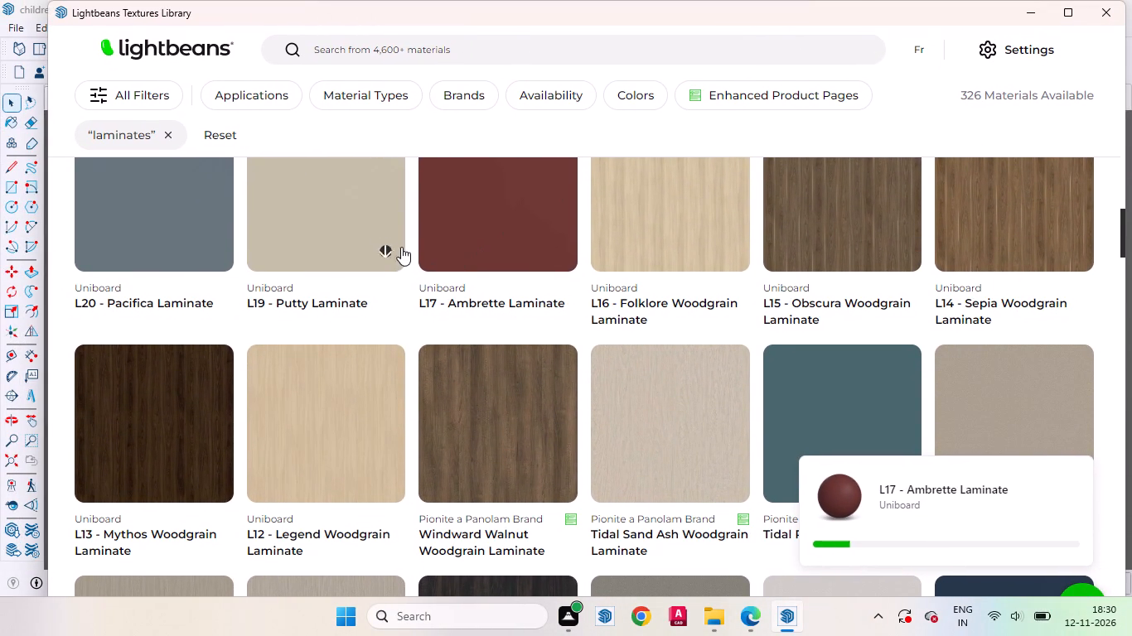
{"action": "scroll", "coordinate": [401, 245], "scroll_direction": "up", "scroll_amount": 1}
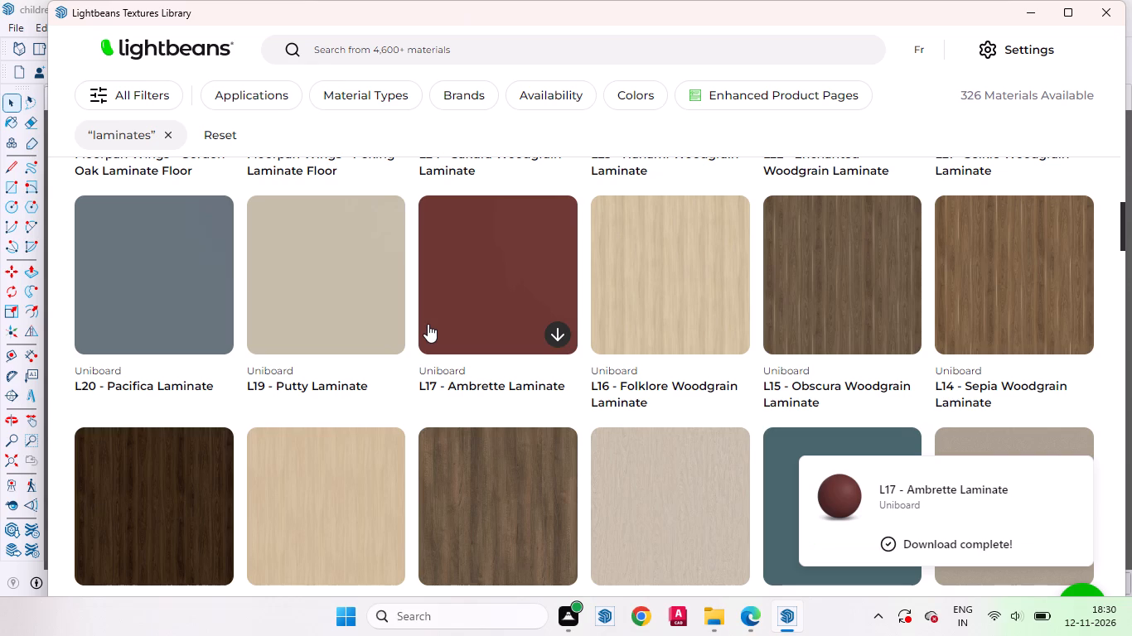
{"action": "left_click", "coordinate": [1018, 18]}
Paint the wardrobe's upper-row base panel immediately right of the central drawer unit with Uniboard-L17-Ambrette-4K.
{"action": "left_click", "coordinate": [877, 175]}
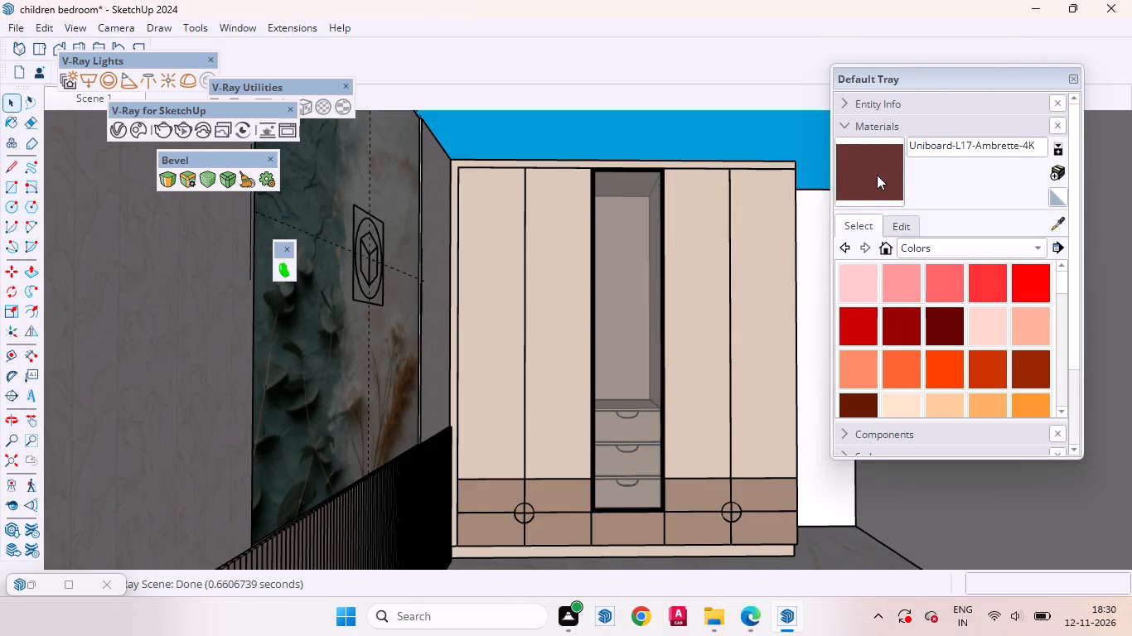
{"action": "key", "text": "space"}
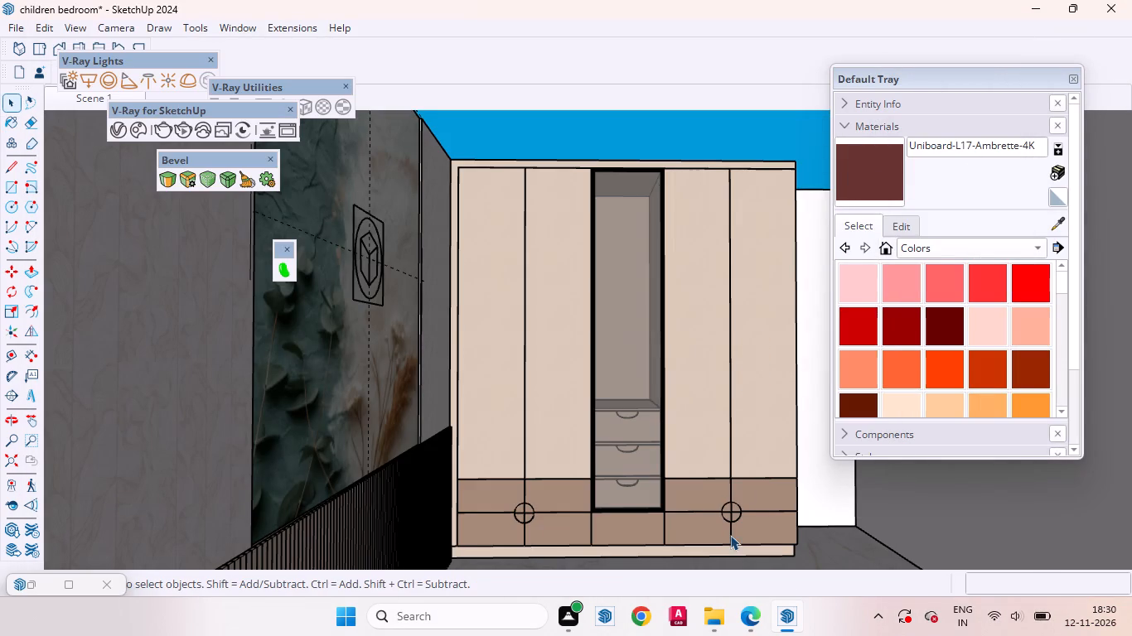
{"action": "scroll", "coordinate": [730, 535], "scroll_direction": "up", "scroll_amount": 8}
{"action": "left_click", "coordinate": [650, 467]}
{"action": "double_click", "coordinate": [650, 467]}
{"action": "left_click", "coordinate": [689, 466]}
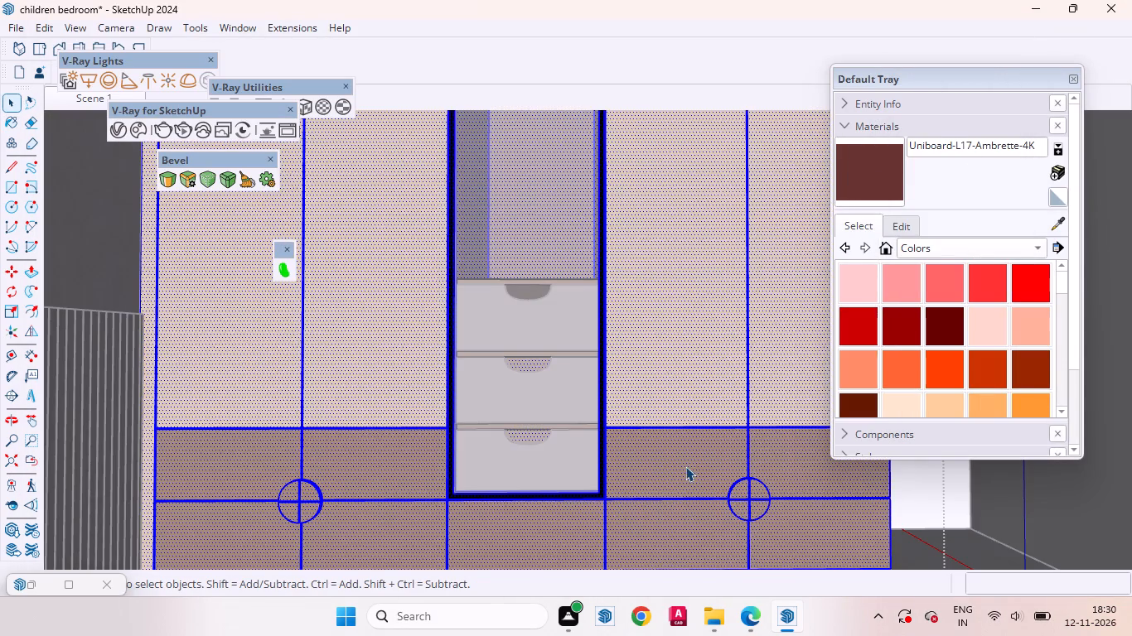
{"action": "left_click", "coordinate": [864, 165]}
{"action": "left_click", "coordinate": [689, 472]}
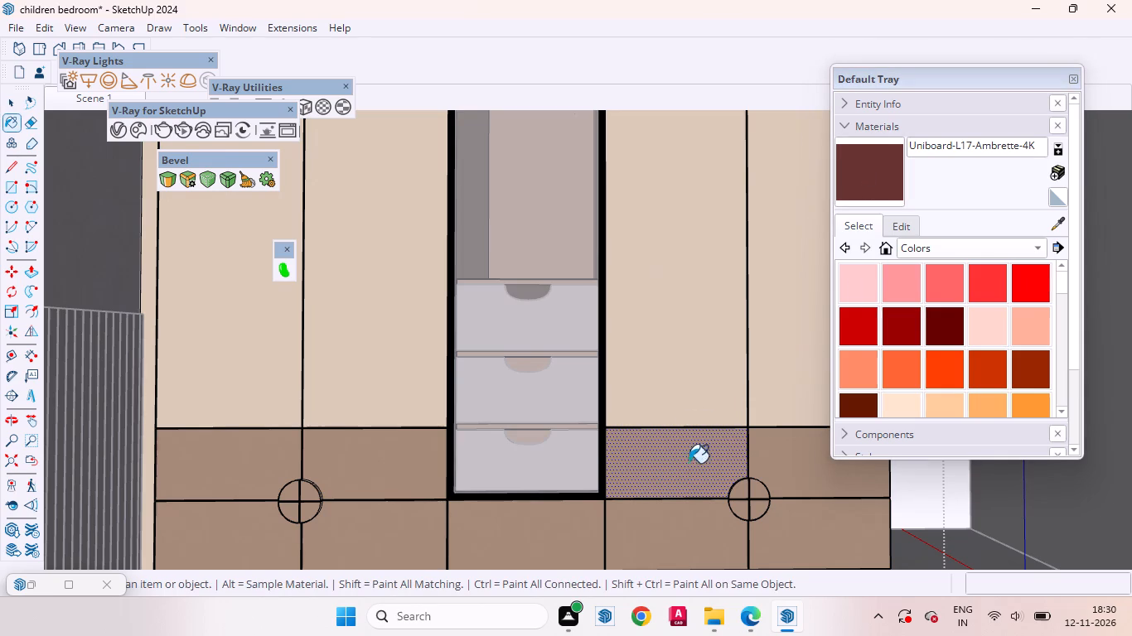
{"action": "scroll", "coordinate": [695, 471], "scroll_direction": "up", "scroll_amount": 2}
{"action": "key", "text": "space"}
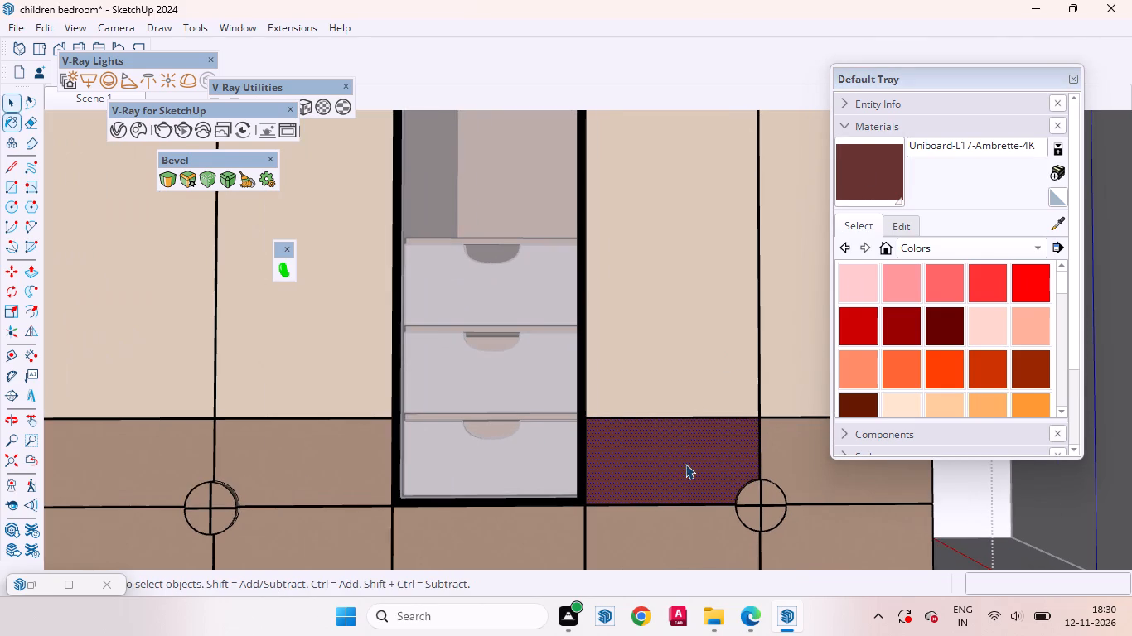
{"action": "scroll", "coordinate": [699, 366], "scroll_direction": "down", "scroll_amount": 15}
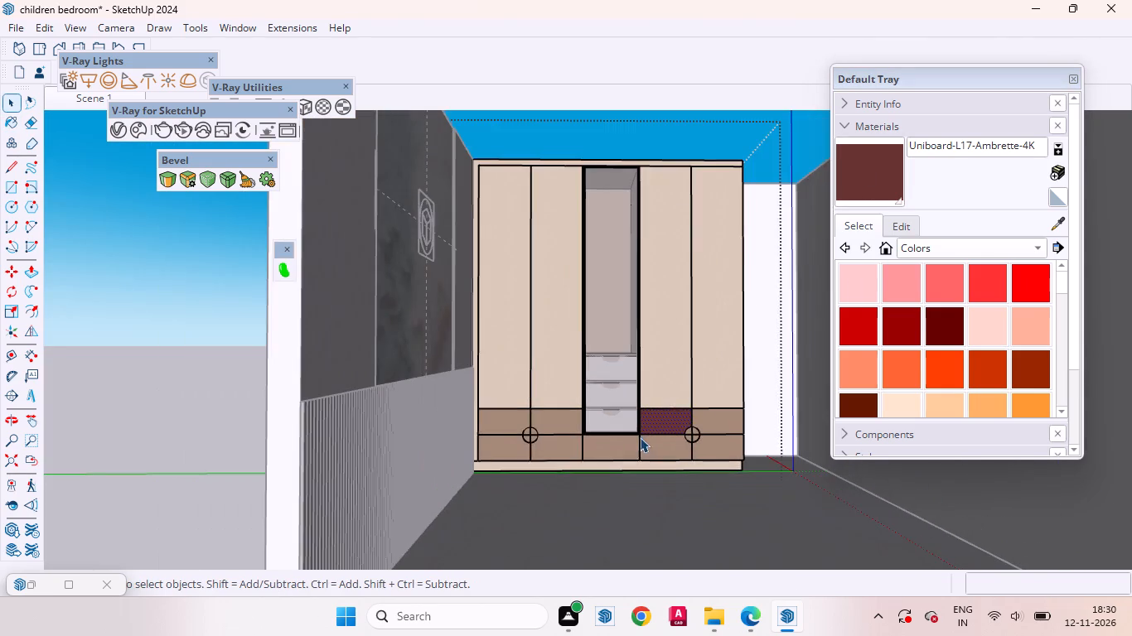
{"action": "scroll", "coordinate": [640, 437], "scroll_direction": "down", "scroll_amount": 2}
{"action": "left_click", "coordinate": [675, 194]}
{"action": "scroll", "coordinate": [691, 473], "scroll_direction": "up", "scroll_amount": 12}
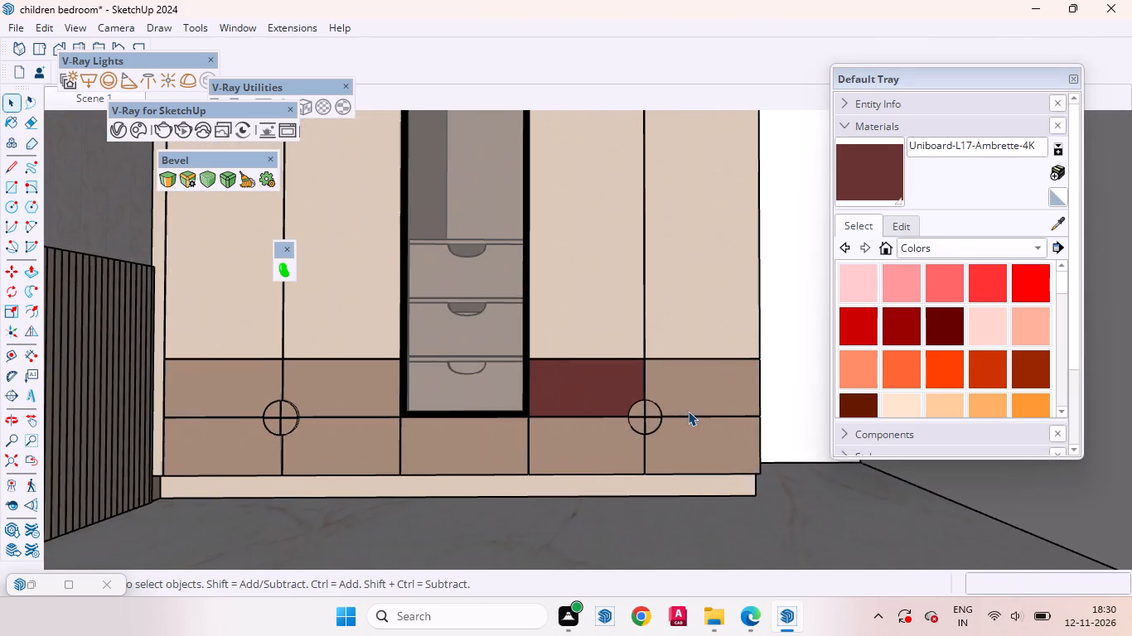
{"action": "middle_click_drag", "start_coordinate": [682, 414], "coordinate": [678, 422]}
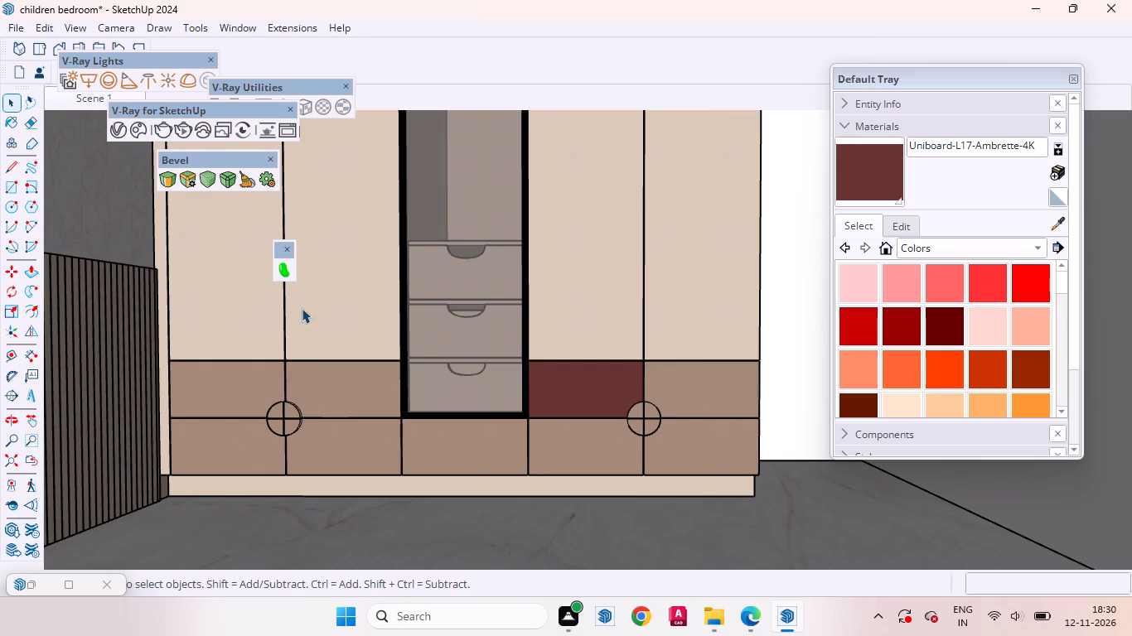
Download the Uniboard L19 - Putty Laminate texture from the Lightbeans library and return to the bedroom model.
{"action": "left_click", "coordinate": [289, 277]}
{"action": "left_click", "coordinate": [380, 330]}
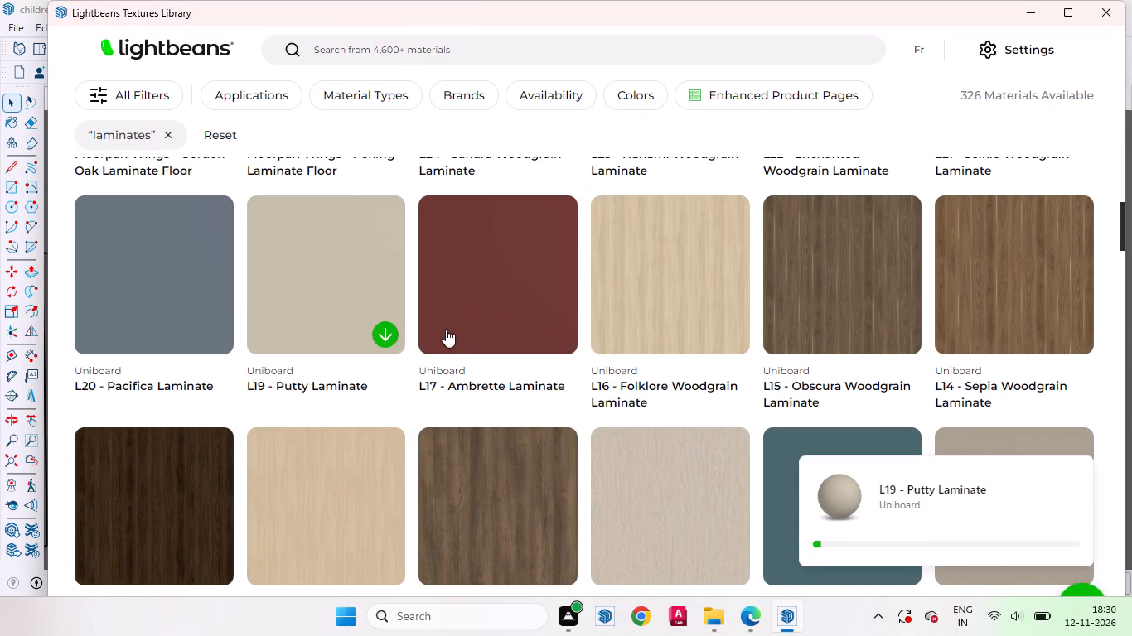
{"action": "scroll", "coordinate": [566, 383], "scroll_direction": "down", "scroll_amount": 5}
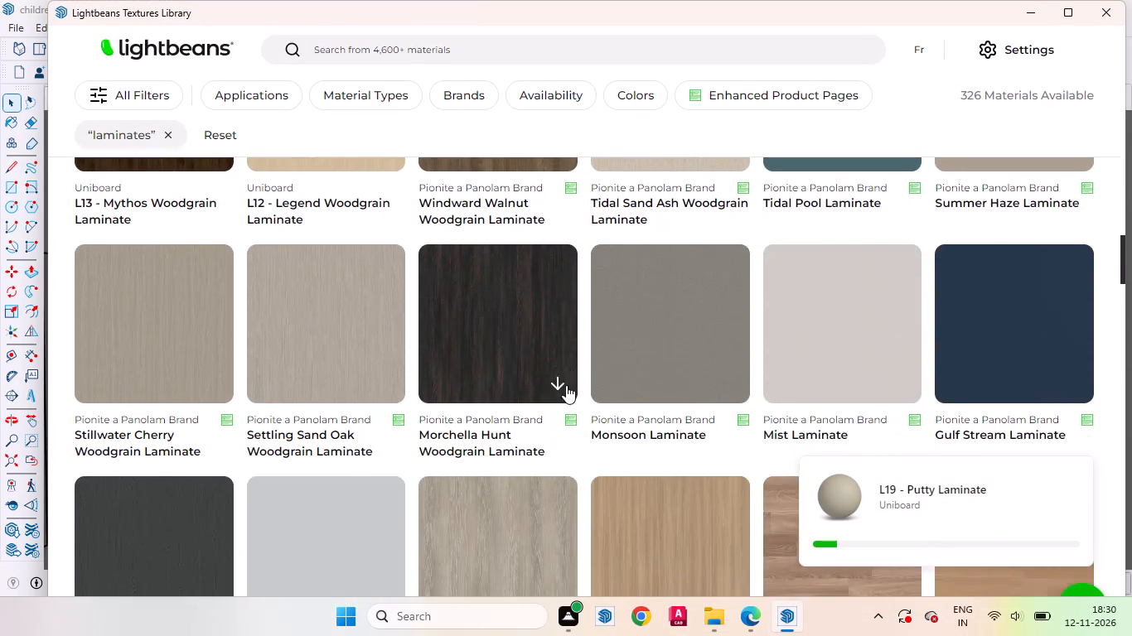
{"action": "scroll", "coordinate": [566, 385], "scroll_direction": "down", "scroll_amount": 11}
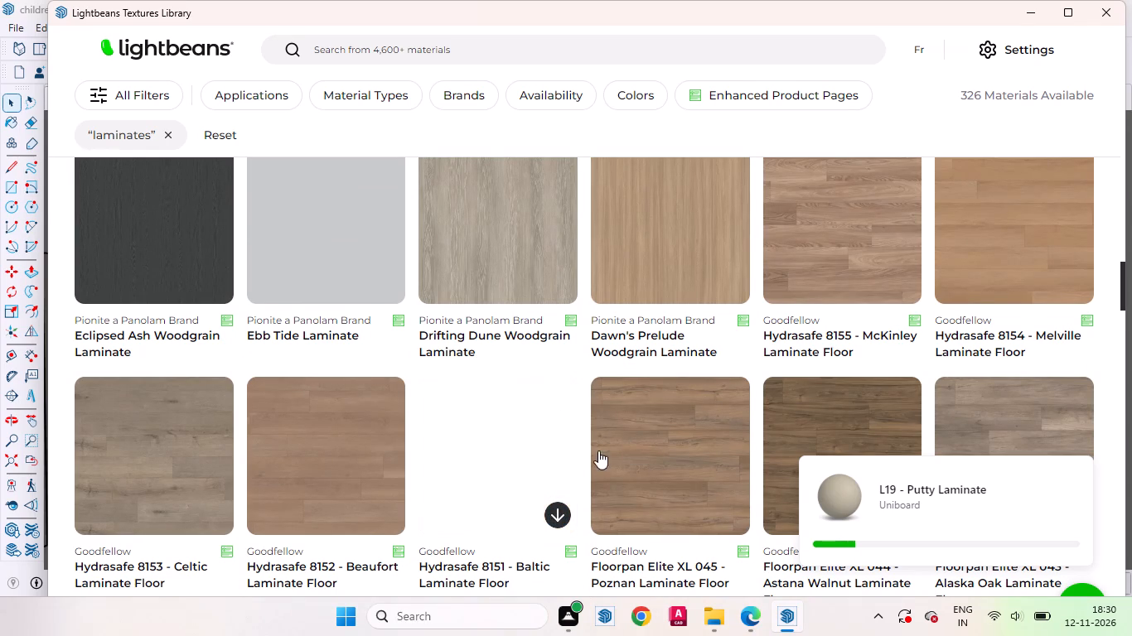
{"action": "scroll", "coordinate": [598, 450], "scroll_direction": "down", "scroll_amount": 2}
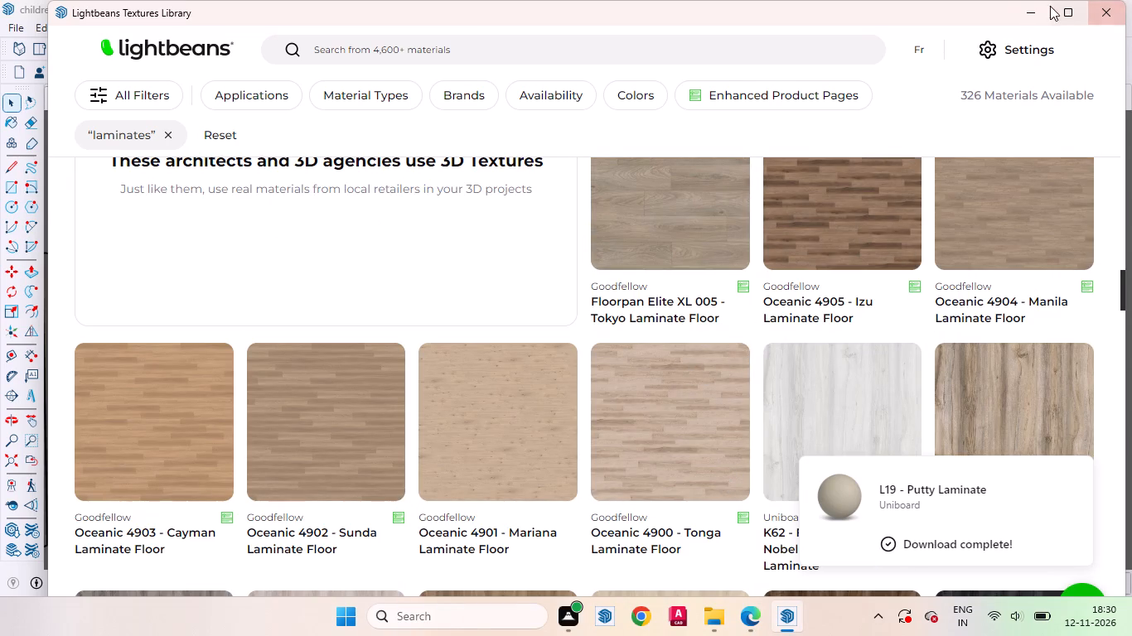
{"action": "left_click", "coordinate": [1032, 12]}
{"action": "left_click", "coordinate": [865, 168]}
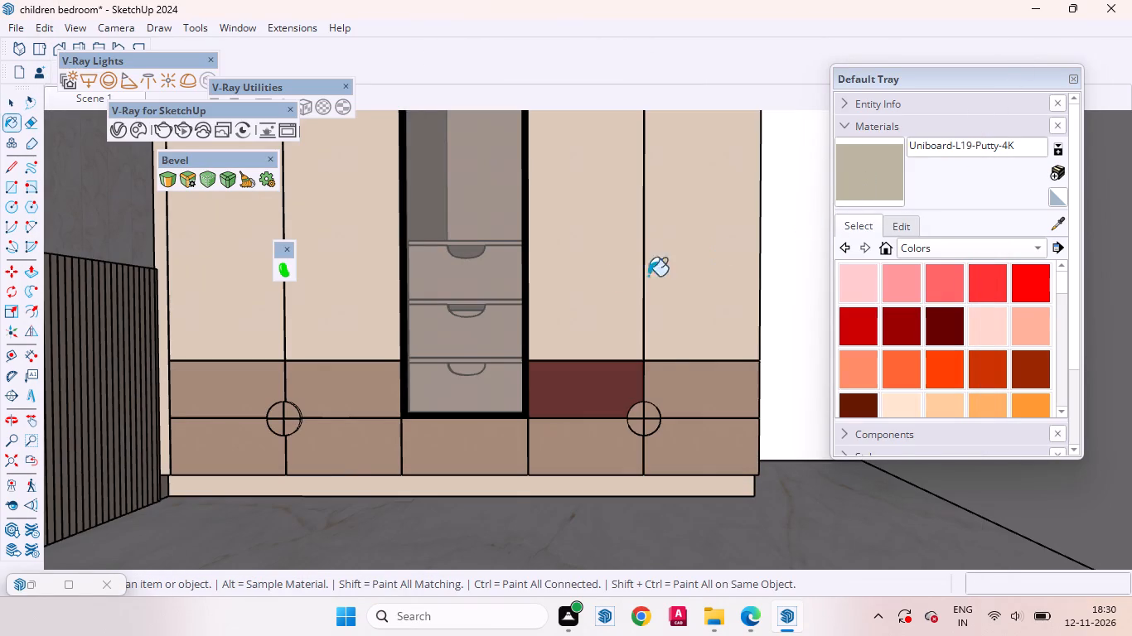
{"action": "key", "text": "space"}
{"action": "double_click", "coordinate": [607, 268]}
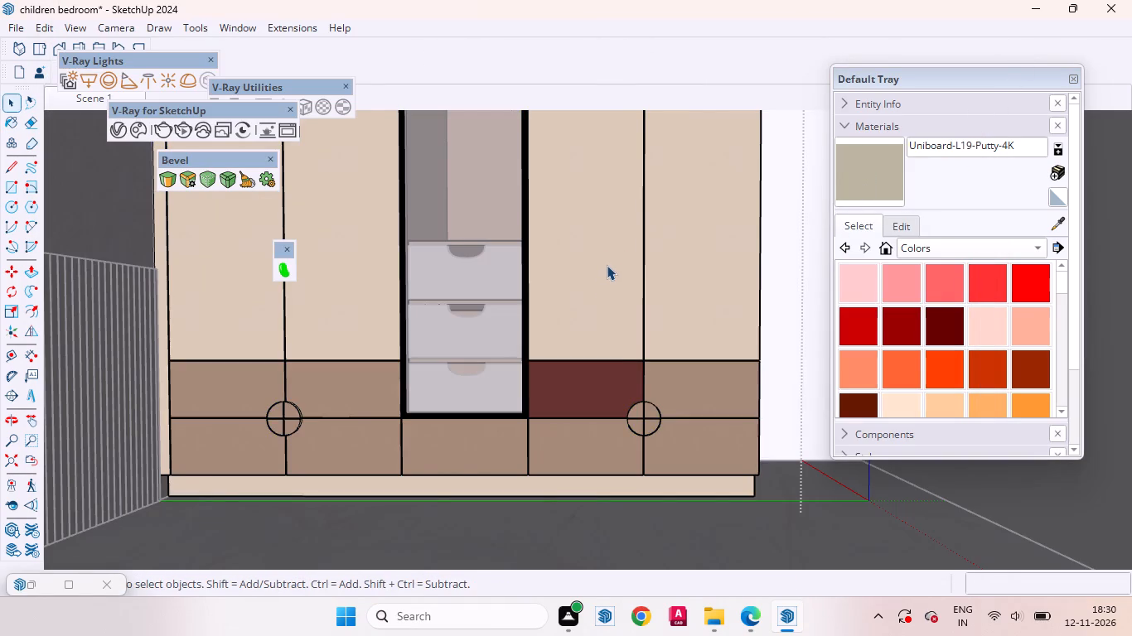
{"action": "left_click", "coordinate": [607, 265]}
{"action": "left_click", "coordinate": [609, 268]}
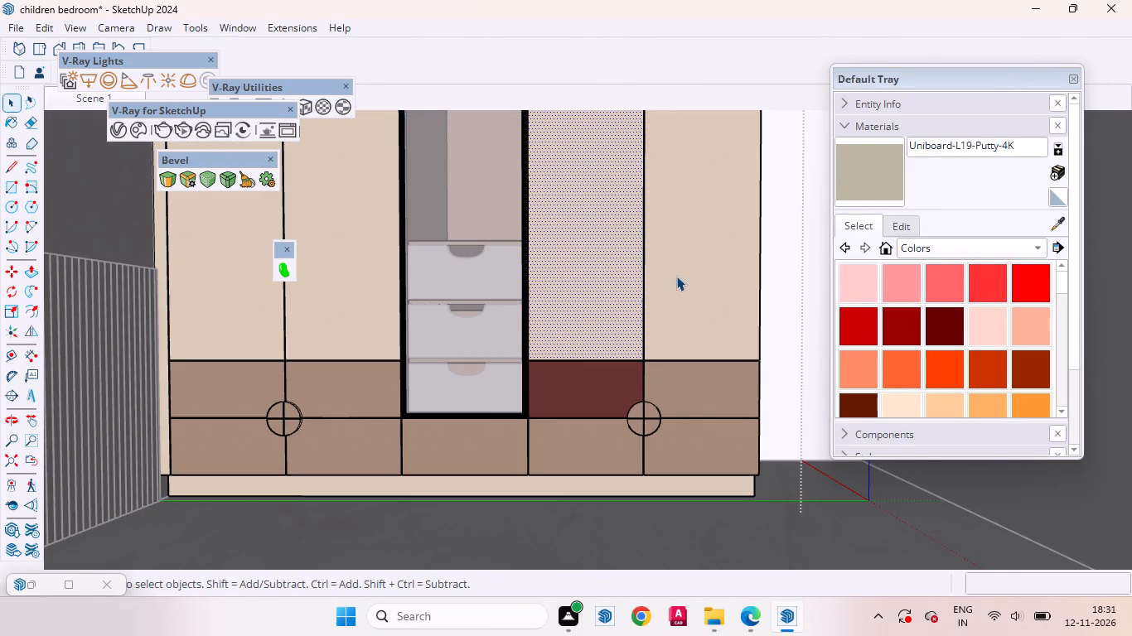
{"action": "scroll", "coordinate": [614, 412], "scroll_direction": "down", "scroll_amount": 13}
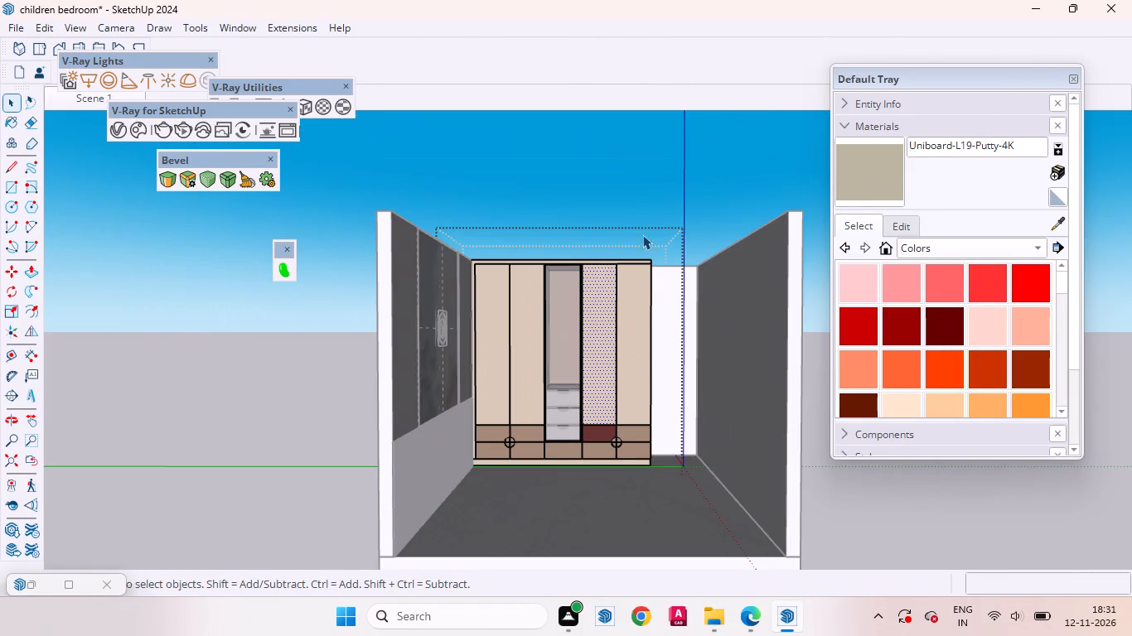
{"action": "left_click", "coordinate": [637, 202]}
Paint the whole wardrobe group with Uniboard-L19-Putty-4K.
{"action": "left_click", "coordinate": [642, 364]}
{"action": "left_click", "coordinate": [878, 188]}
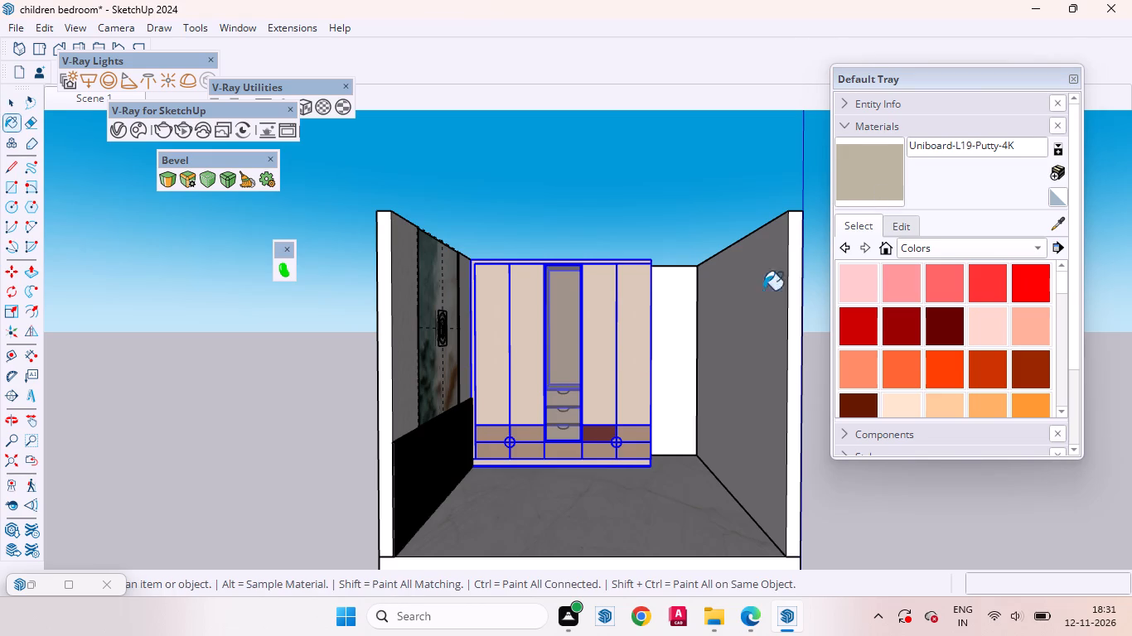
{"action": "scroll", "coordinate": [626, 402], "scroll_direction": "up", "scroll_amount": 11}
{"action": "left_click", "coordinate": [646, 329]}
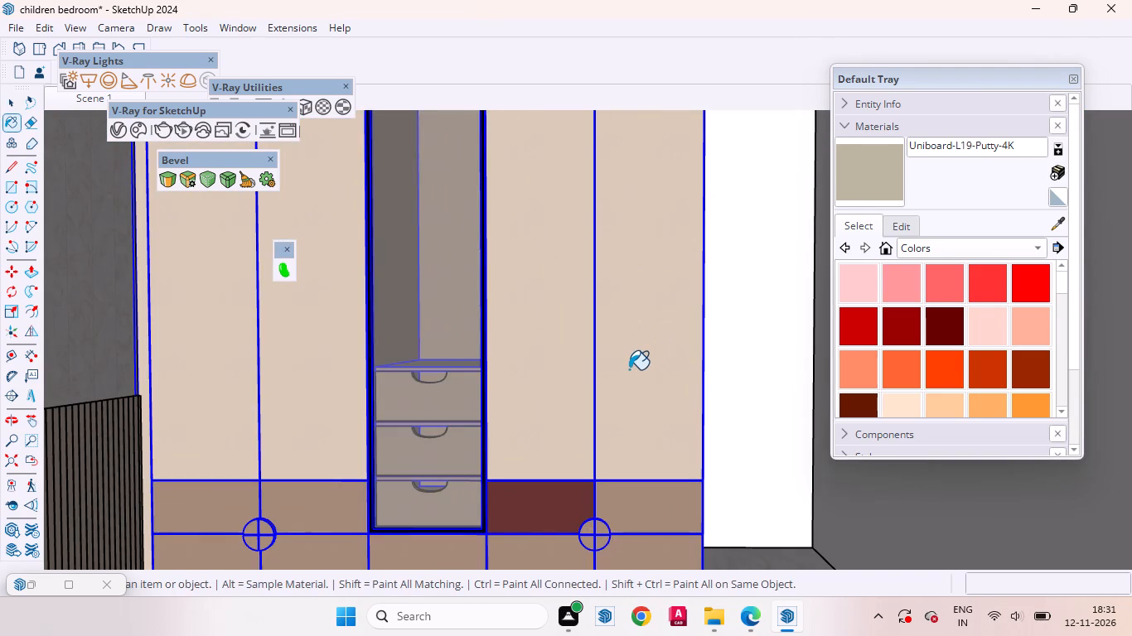
{"action": "key", "text": "space"}
{"action": "scroll", "coordinate": [607, 449], "scroll_direction": "down", "scroll_amount": 12}
{"action": "left_click", "coordinate": [597, 253]}
Examine the putty finish on the wardrobe fronts from several angles and distances against the base panels and headboard wall.
{"action": "scroll", "coordinate": [599, 395], "scroll_direction": "up", "scroll_amount": 9}
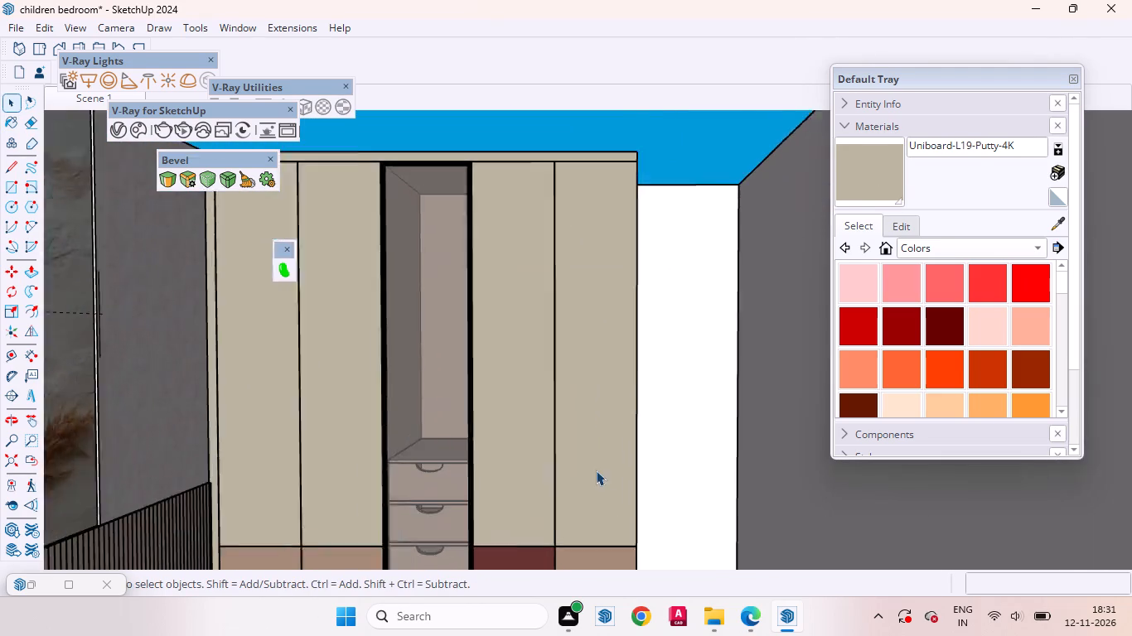
{"action": "scroll", "coordinate": [583, 281], "scroll_direction": "down", "scroll_amount": 5}
{"action": "middle_click_drag", "start_coordinate": [621, 455], "coordinate": [521, 465]}
{"action": "scroll", "coordinate": [535, 389], "scroll_direction": "up", "scroll_amount": 9}
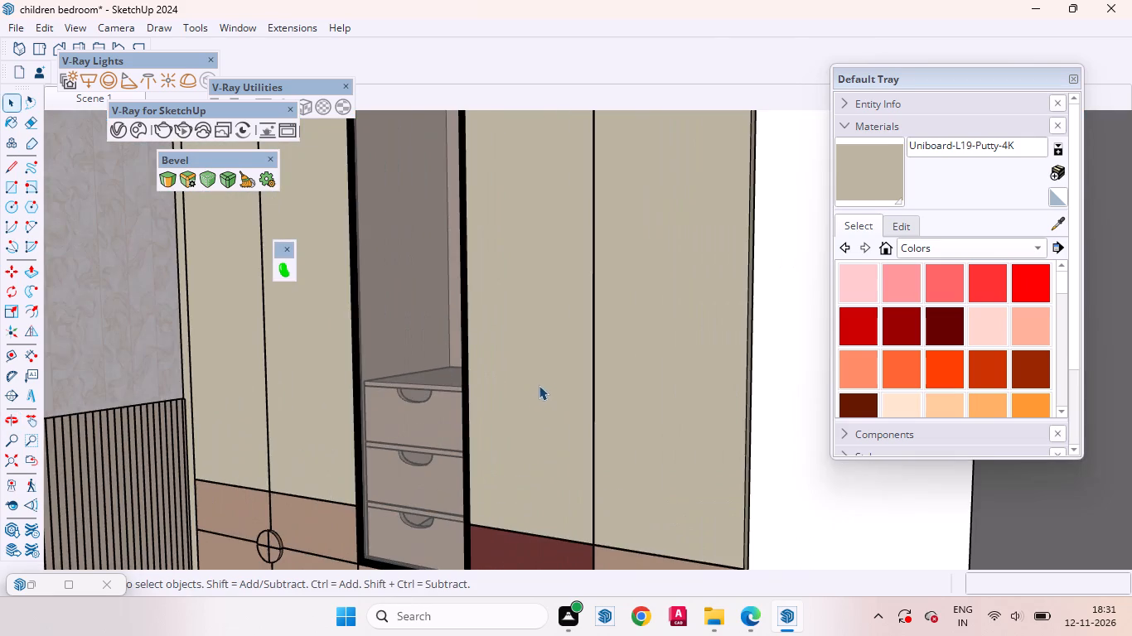
{"action": "middle_click_drag", "start_coordinate": [536, 397], "coordinate": [643, 415]}
{"action": "scroll", "coordinate": [675, 380], "scroll_direction": "down", "scroll_amount": 1}
{"action": "scroll", "coordinate": [675, 380], "scroll_direction": "up", "scroll_amount": 1}
{"action": "scroll", "coordinate": [675, 380], "scroll_direction": "down", "scroll_amount": 5}
{"action": "scroll", "coordinate": [682, 382], "scroll_direction": "up", "scroll_amount": 1}
{"action": "scroll", "coordinate": [680, 386], "scroll_direction": "down", "scroll_amount": 9}
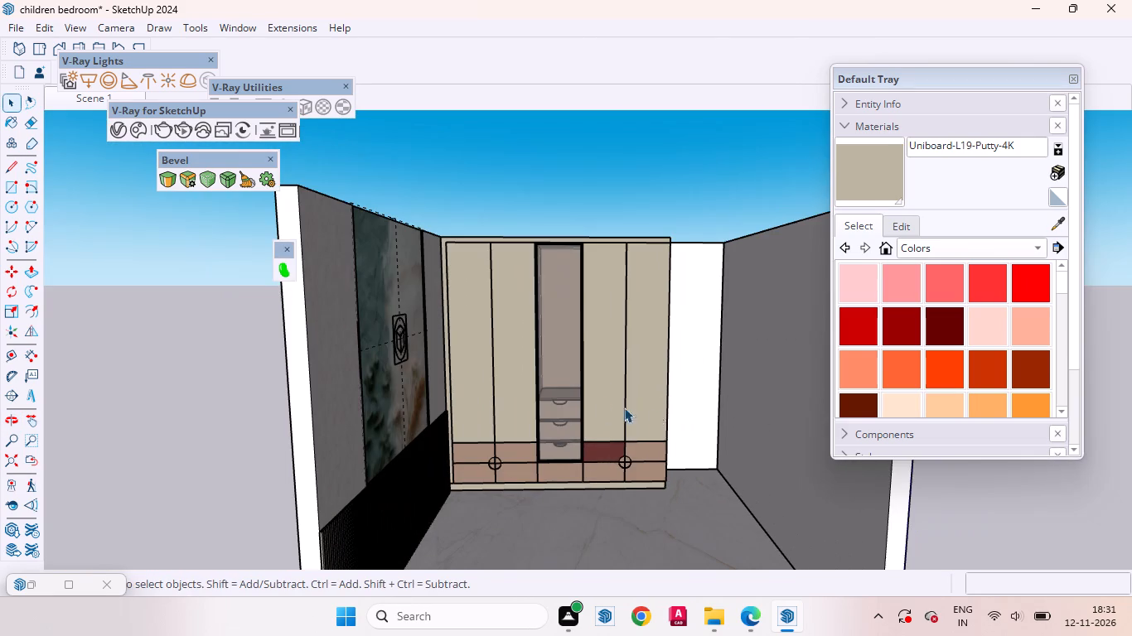
Sample Uniboard-L17-Ambrette-4K from the painted base panel and apply it to the upper-row base panel at the wardrobe's far right.
{"action": "left_click", "coordinate": [1057, 228]}
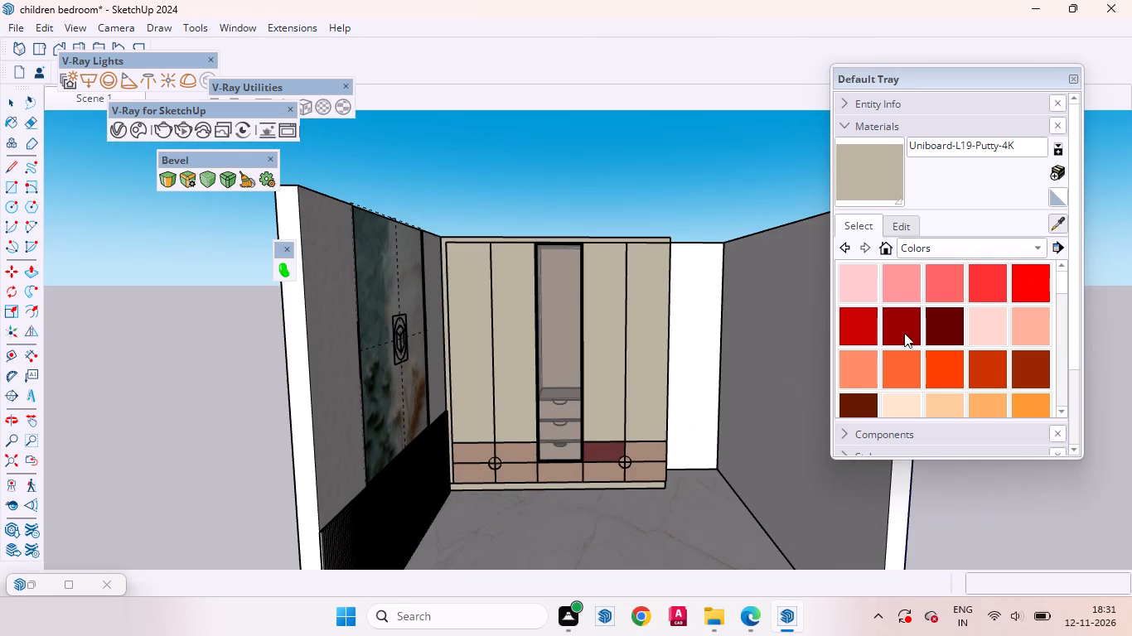
{"action": "scroll", "coordinate": [663, 465], "scroll_direction": "up", "scroll_amount": 10}
{"action": "left_click", "coordinate": [593, 418]}
{"action": "key", "text": "space"}
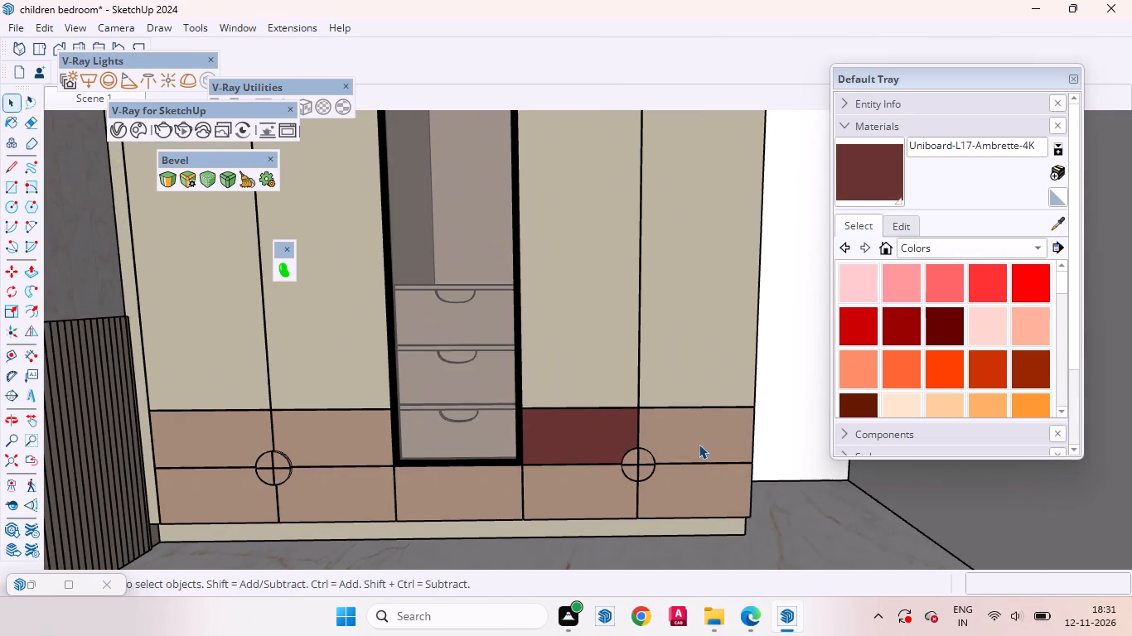
{"action": "double_click", "coordinate": [699, 444]}
{"action": "left_click", "coordinate": [702, 431]}
{"action": "scroll", "coordinate": [686, 447], "scroll_direction": "up", "scroll_amount": 8}
{"action": "left_click", "coordinate": [859, 170]}
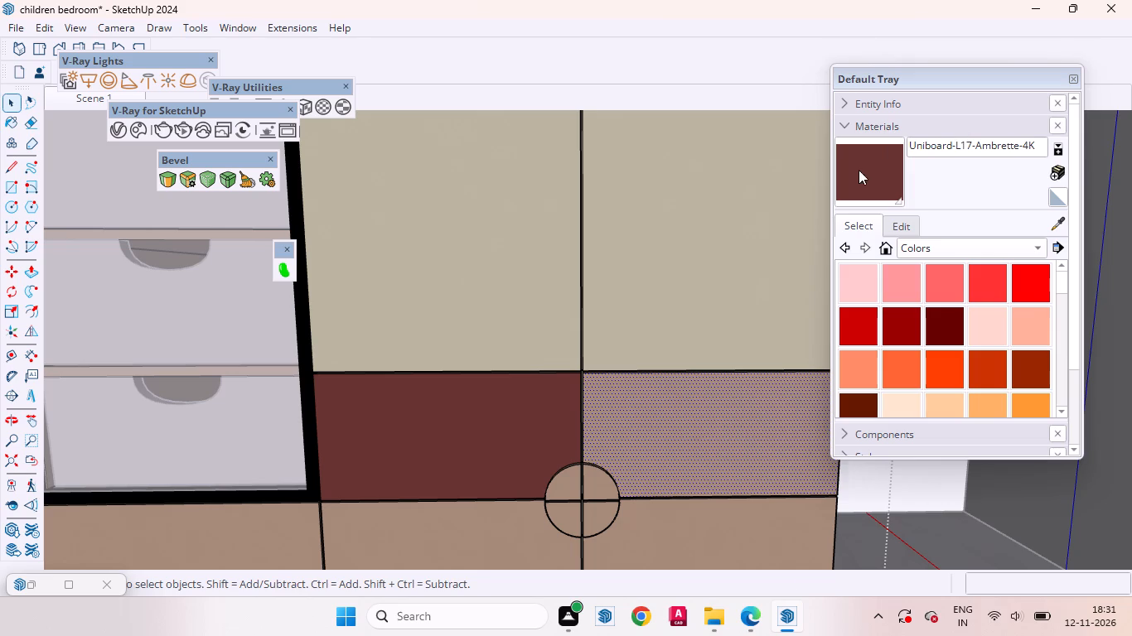
{"action": "left_click", "coordinate": [678, 449]}
Paint the four front quarters of the round handle between the right-hand base panels with Uniboard-L17-Ambrette-4K.
{"action": "scroll", "coordinate": [563, 496], "scroll_direction": "up", "scroll_amount": 4}
{"action": "left_click", "coordinate": [568, 484]}
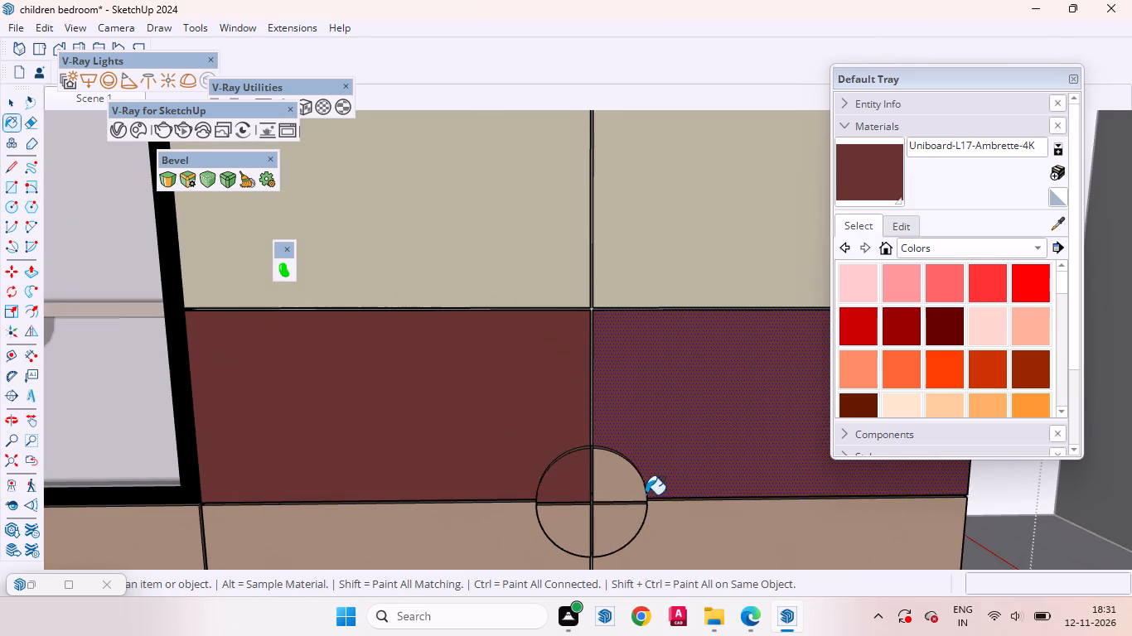
{"action": "left_click", "coordinate": [628, 492]}
{"action": "left_click", "coordinate": [614, 526]}
{"action": "left_click", "coordinate": [580, 532]}
Paint the upper rim faces of the right-hand round handle with Uniboard-L17-Ambrette-4K.
{"action": "scroll", "coordinate": [603, 482], "scroll_direction": "up", "scroll_amount": 8}
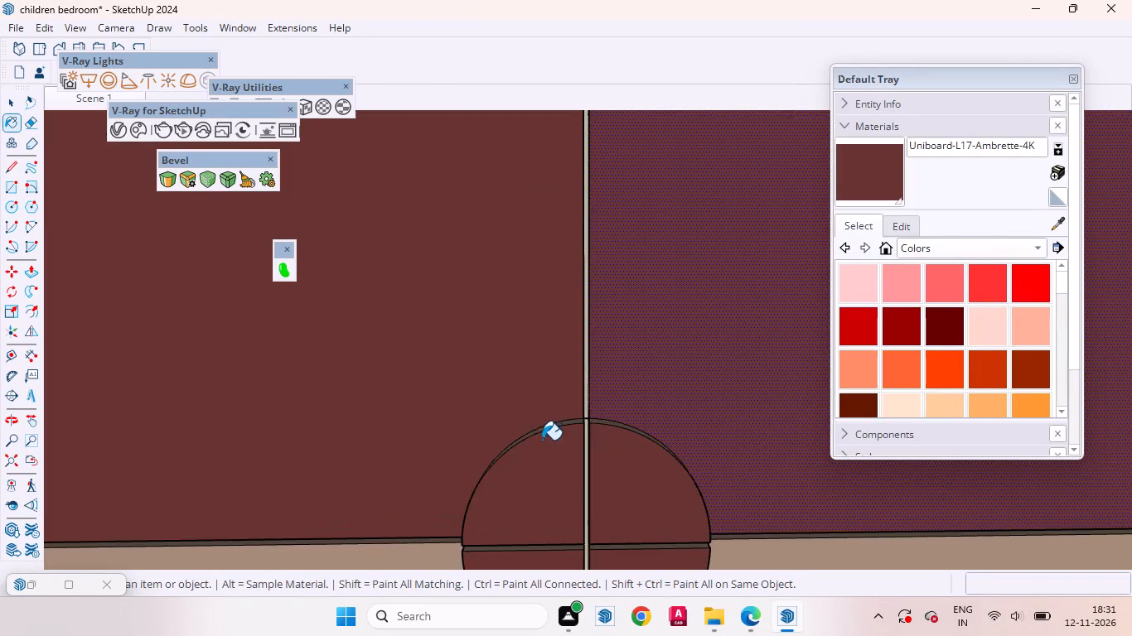
{"action": "middle_click_drag", "start_coordinate": [531, 441], "coordinate": [735, 475]}
{"action": "scroll", "coordinate": [555, 446], "scroll_direction": "up", "scroll_amount": 3}
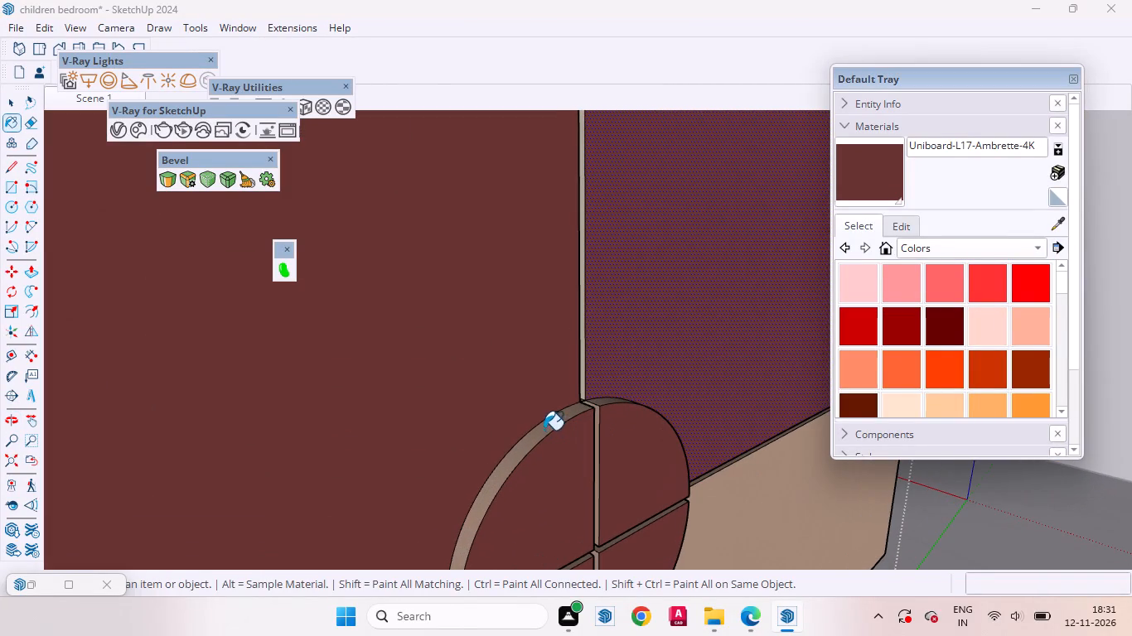
{"action": "left_click", "coordinate": [544, 430]}
{"action": "scroll", "coordinate": [632, 407], "scroll_direction": "up", "scroll_amount": 6}
{"action": "left_click", "coordinate": [581, 397]}
Paint the side faces of the vertical gap between the two upper-row right base panels and their handle quarters with Uniboard-L17-Ambrette-4K.
{"action": "scroll", "coordinate": [556, 378], "scroll_direction": "up", "scroll_amount": 7}
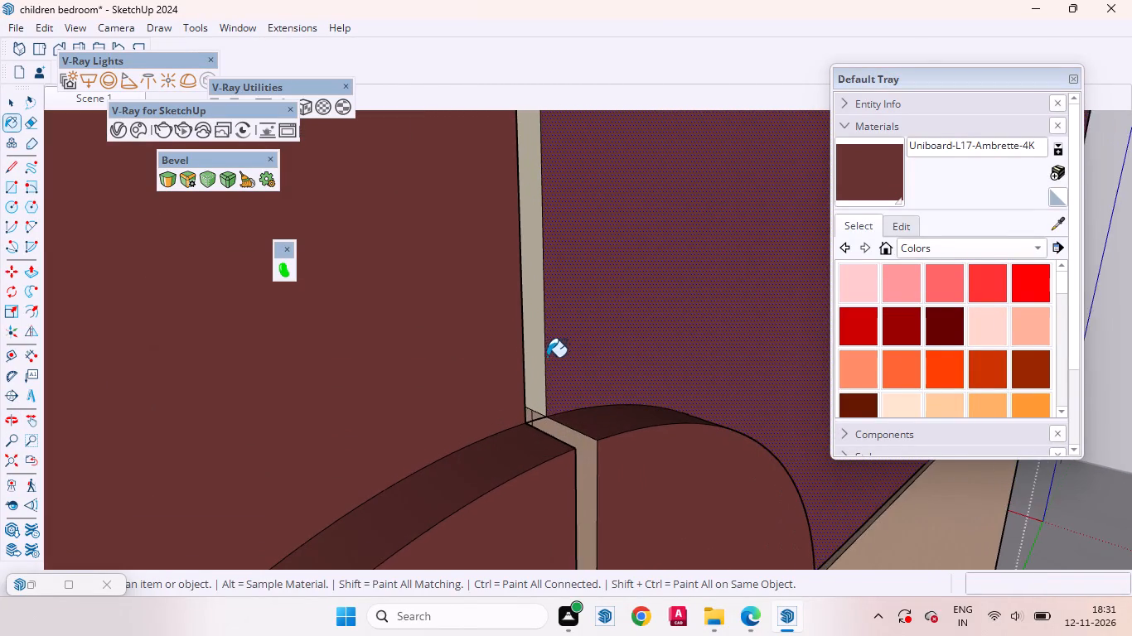
{"action": "left_click", "coordinate": [533, 338]}
{"action": "scroll", "coordinate": [580, 463], "scroll_direction": "up", "scroll_amount": 3}
{"action": "left_click", "coordinate": [581, 456]}
{"action": "scroll", "coordinate": [543, 425], "scroll_direction": "up", "scroll_amount": 6}
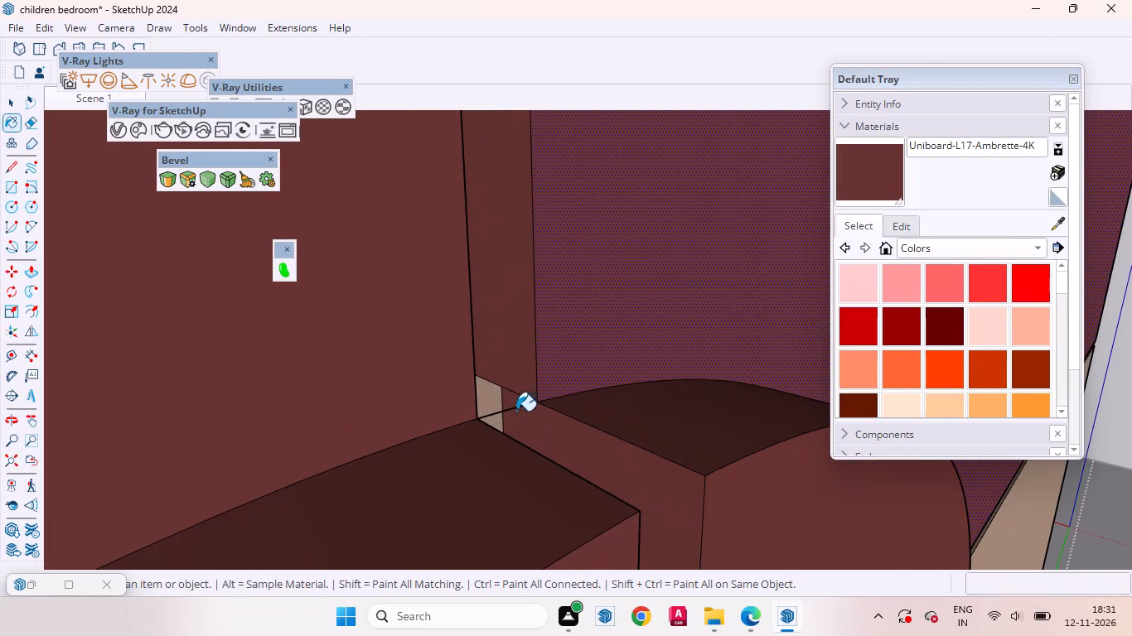
{"action": "left_click", "coordinate": [500, 399]}
{"action": "middle_click_drag", "start_coordinate": [570, 415], "coordinate": [293, 419]}
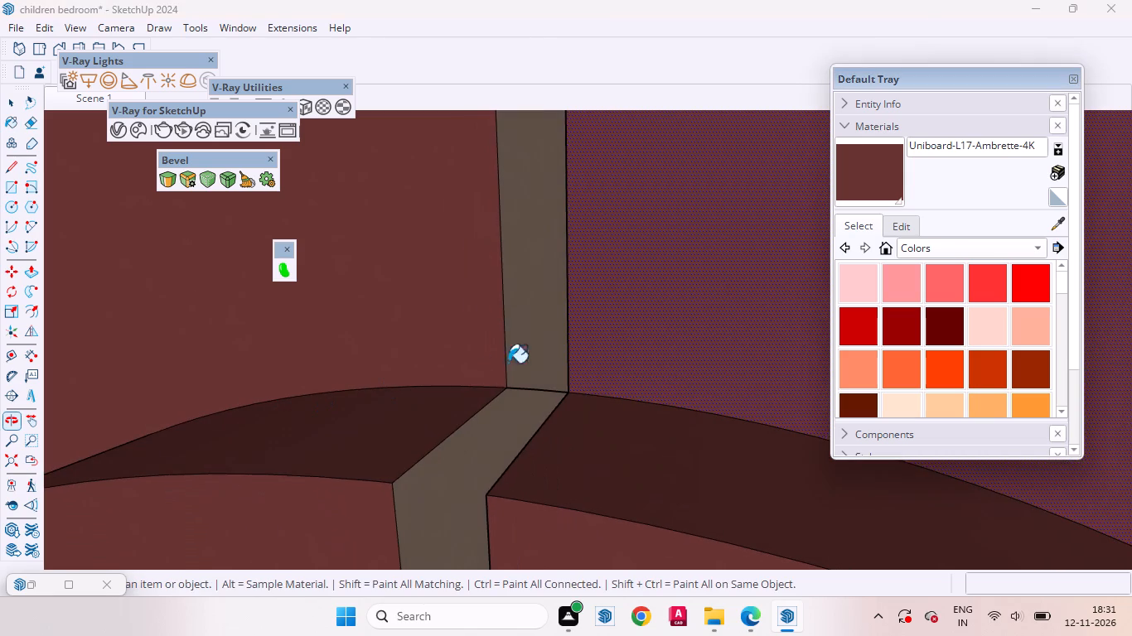
{"action": "left_click", "coordinate": [544, 347]}
{"action": "left_click", "coordinate": [487, 457]}
Erase the short edge where the vertical panel gap meets the top of the round handle.
{"action": "key", "text": "space"}
{"action": "left_click", "coordinate": [533, 391]}
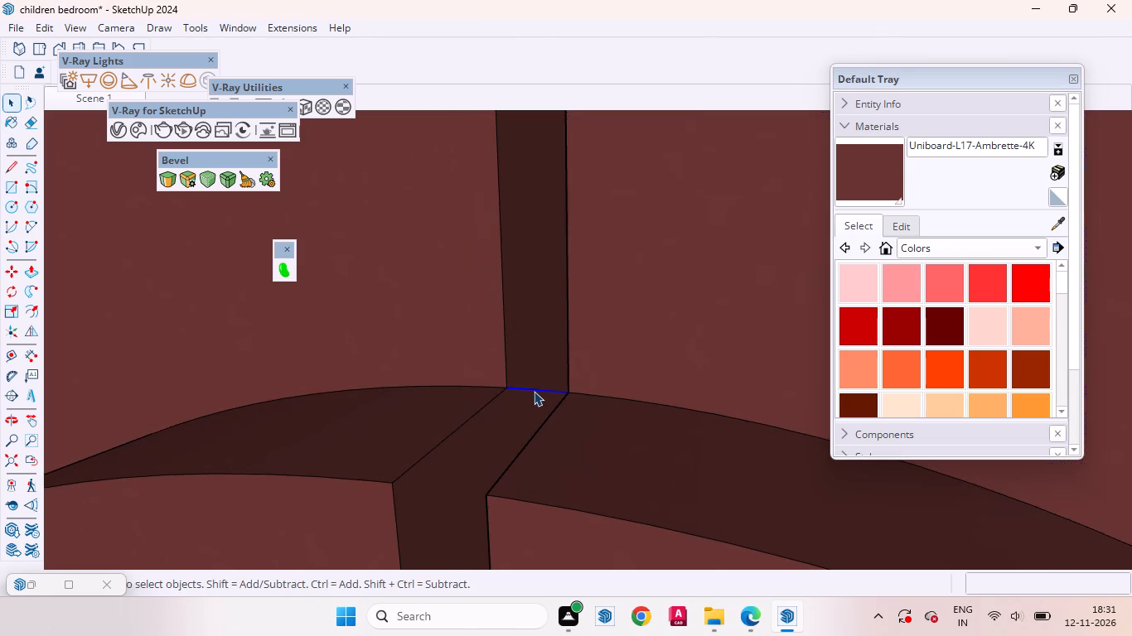
{"action": "right_click", "coordinate": [534, 391]}
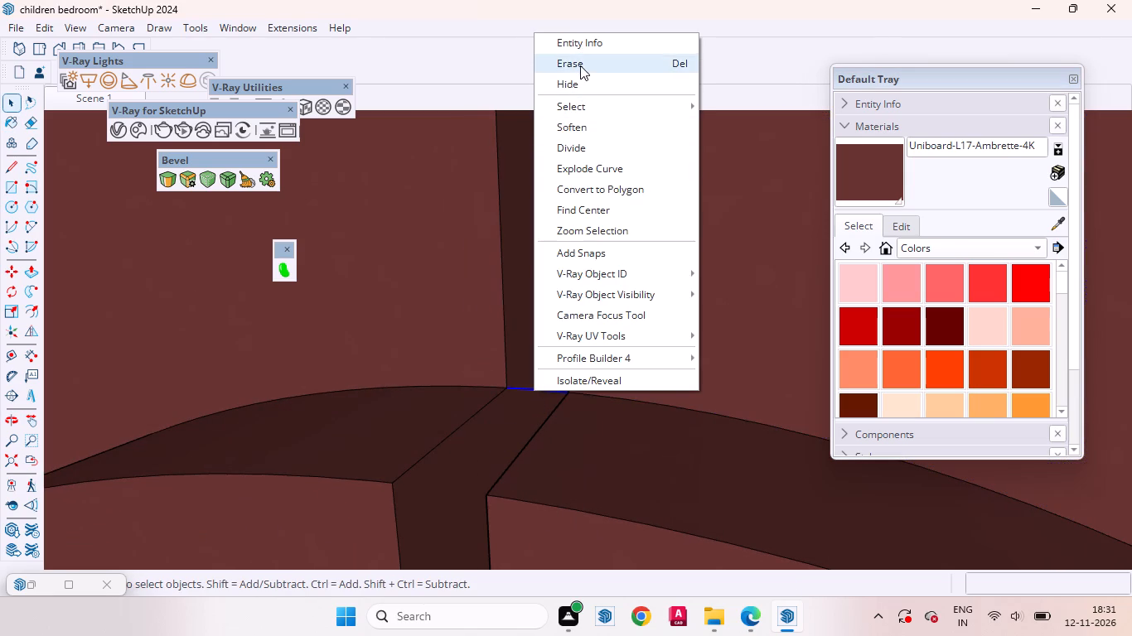
{"action": "left_click", "coordinate": [580, 65]}
Paint the top edges of both upper-row base panels right of the drawer unit with Uniboard-L17-Ambrette-4K.
{"action": "scroll", "coordinate": [593, 361], "scroll_direction": "down", "scroll_amount": 5}
{"action": "scroll", "coordinate": [622, 378], "scroll_direction": "up", "scroll_amount": 1}
{"action": "scroll", "coordinate": [630, 367], "scroll_direction": "down", "scroll_amount": 17}
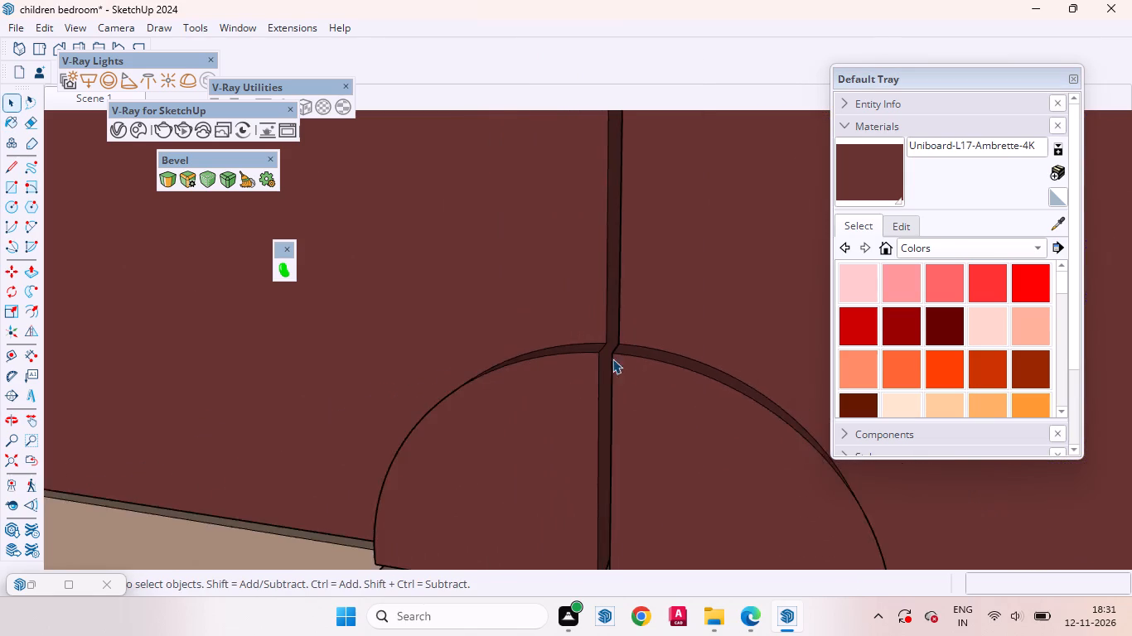
{"action": "scroll", "coordinate": [612, 359], "scroll_direction": "down", "scroll_amount": 19}
{"action": "scroll", "coordinate": [601, 302], "scroll_direction": "up", "scroll_amount": 5}
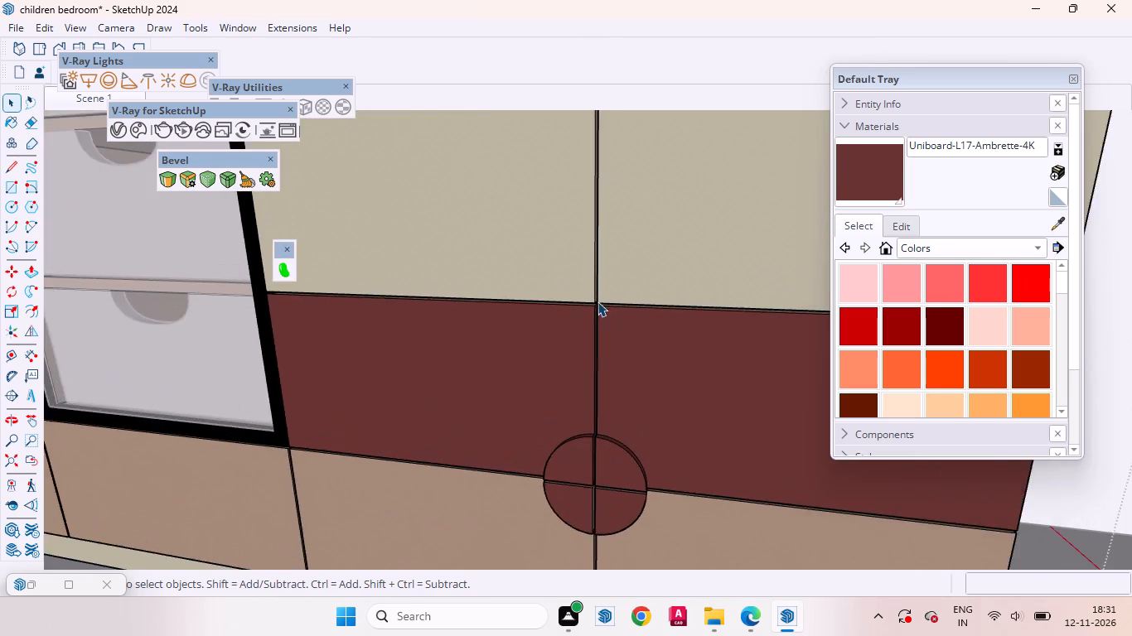
{"action": "scroll", "coordinate": [597, 301], "scroll_direction": "up", "scroll_amount": 20}
{"action": "scroll", "coordinate": [597, 301], "scroll_direction": "up", "scroll_amount": 2}
{"action": "left_click", "coordinate": [648, 350]}
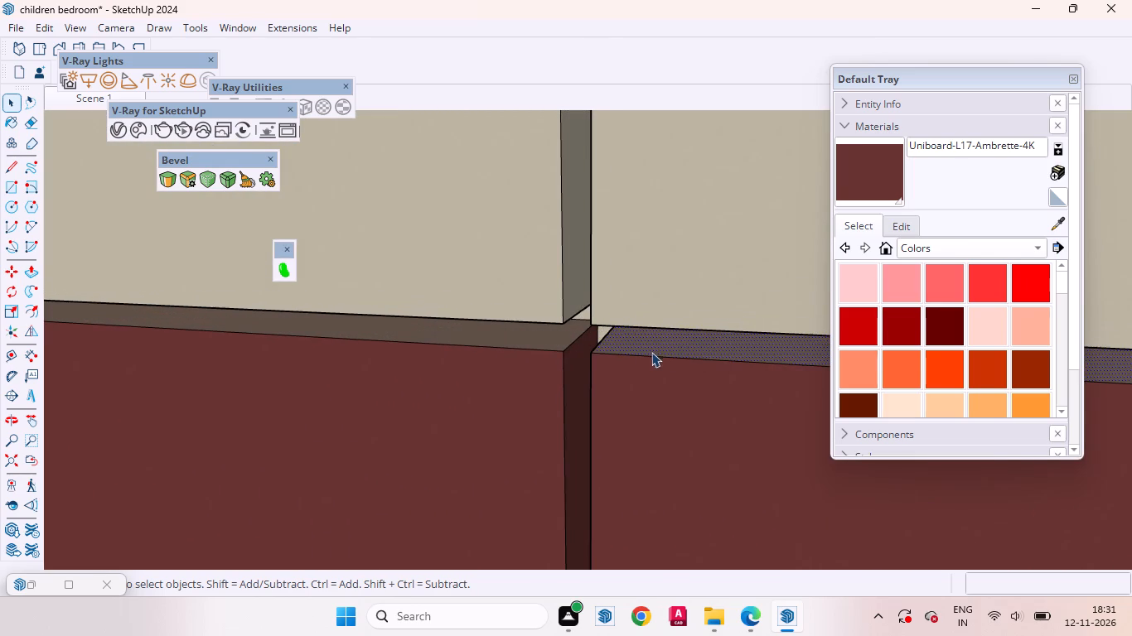
{"action": "left_click", "coordinate": [874, 181]}
{"action": "left_click", "coordinate": [646, 344]}
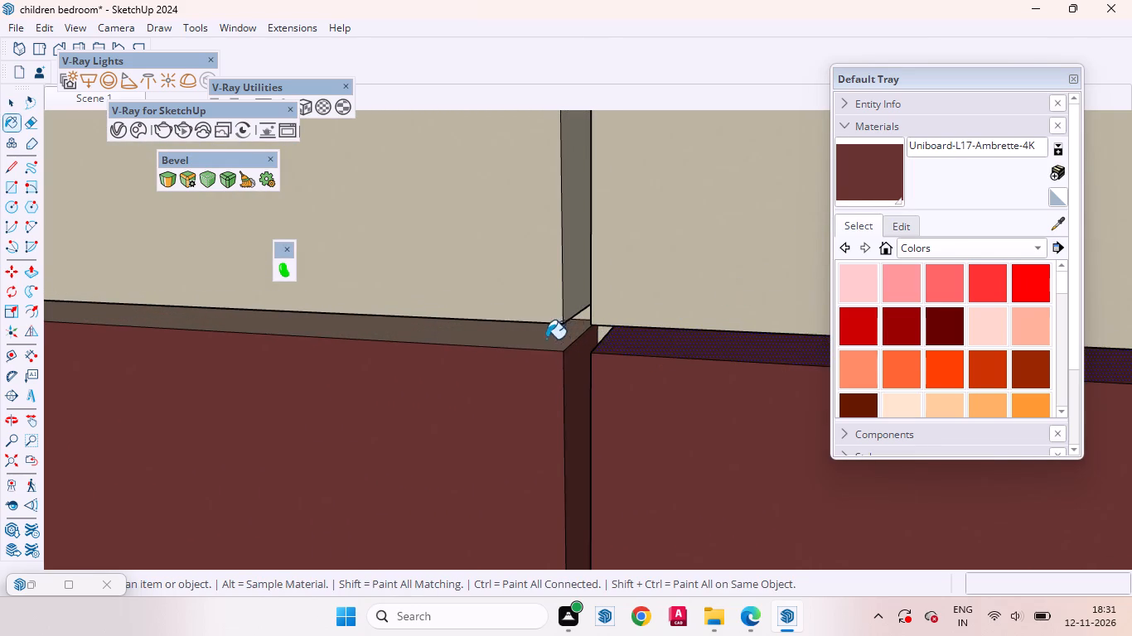
{"action": "left_click", "coordinate": [546, 339]}
Paint the outer end edge of the far-right upper-row base panel with Uniboard-L17-Ambrette-4K.
{"action": "scroll", "coordinate": [597, 362], "scroll_direction": "down", "scroll_amount": 20}
{"action": "scroll", "coordinate": [597, 362], "scroll_direction": "down", "scroll_amount": 9}
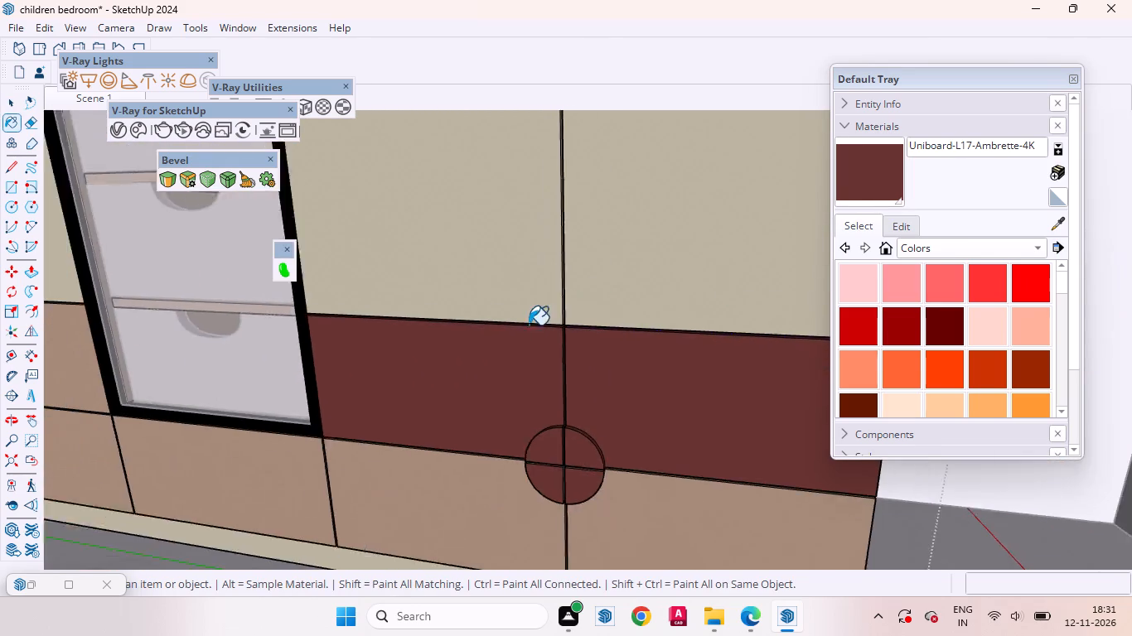
{"action": "scroll", "coordinate": [529, 325], "scroll_direction": "down", "scroll_amount": 2}
{"action": "scroll", "coordinate": [788, 364], "scroll_direction": "up", "scroll_amount": 8}
{"action": "middle_click_drag", "start_coordinate": [807, 364], "coordinate": [715, 366]}
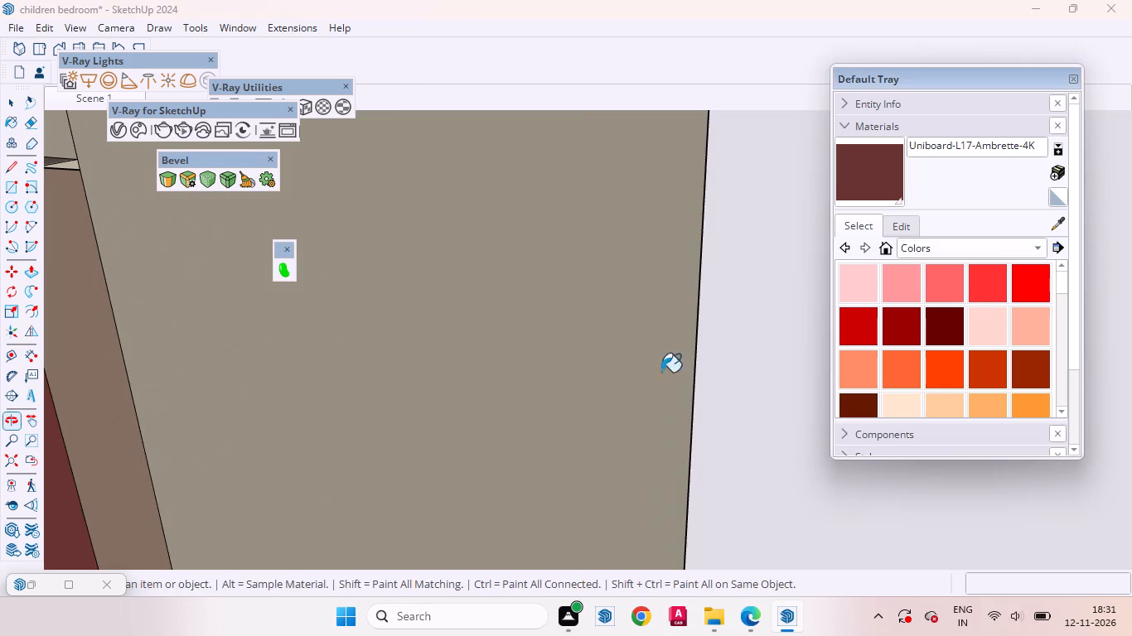
{"action": "left_click", "coordinate": [89, 330]}
Paint the front, outer end edge and top edge of the far-right lower-row base panel with Uniboard-L17-Ambrette-4K.
{"action": "scroll", "coordinate": [561, 335], "scroll_direction": "down", "scroll_amount": 11}
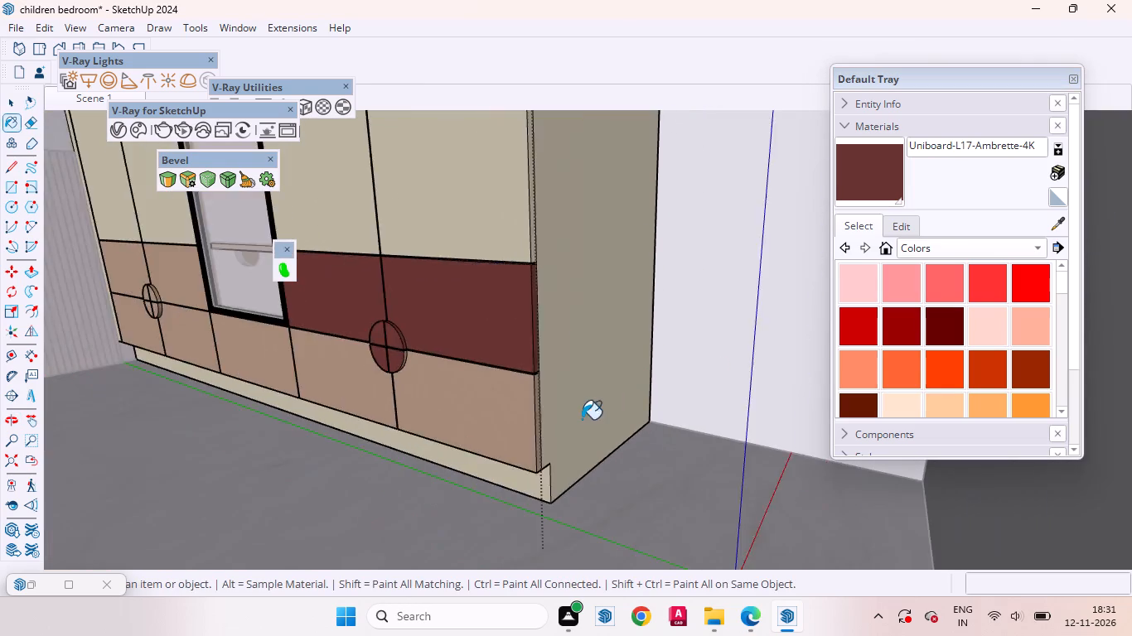
{"action": "scroll", "coordinate": [582, 419], "scroll_direction": "up", "scroll_amount": 8}
{"action": "left_click", "coordinate": [464, 402]}
{"action": "scroll", "coordinate": [542, 375], "scroll_direction": "up", "scroll_amount": 4}
{"action": "left_click", "coordinate": [525, 322]}
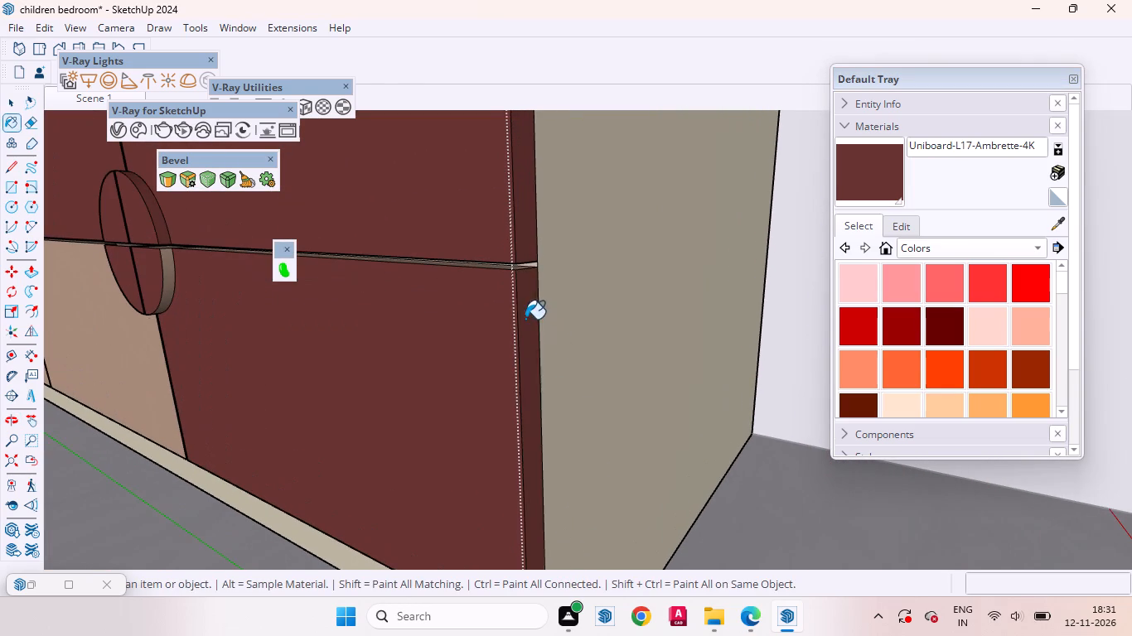
{"action": "scroll", "coordinate": [497, 253], "scroll_direction": "up", "scroll_amount": 16}
{"action": "left_click", "coordinate": [516, 289]}
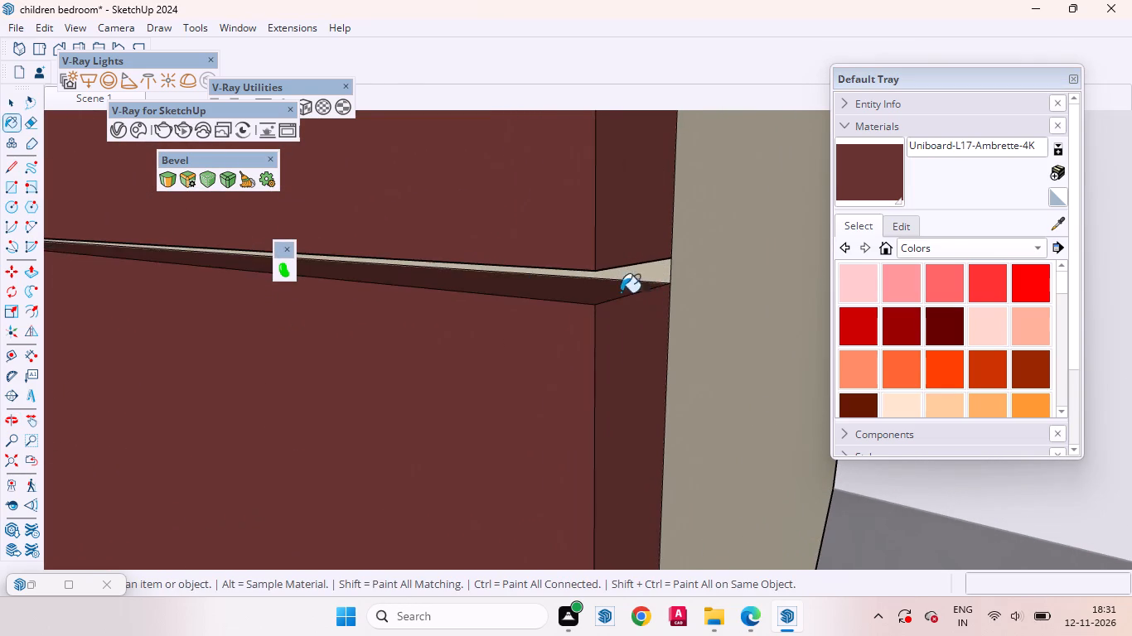
Paint the underside of the far-right upper-row base panel with Uniboard-L17-Ambrette-4K.
{"action": "middle_click_drag", "start_coordinate": [604, 272], "coordinate": [613, 195]}
{"action": "left_click", "coordinate": [593, 221]}
{"action": "middle_click_drag", "start_coordinate": [614, 248], "coordinate": [607, 380]}
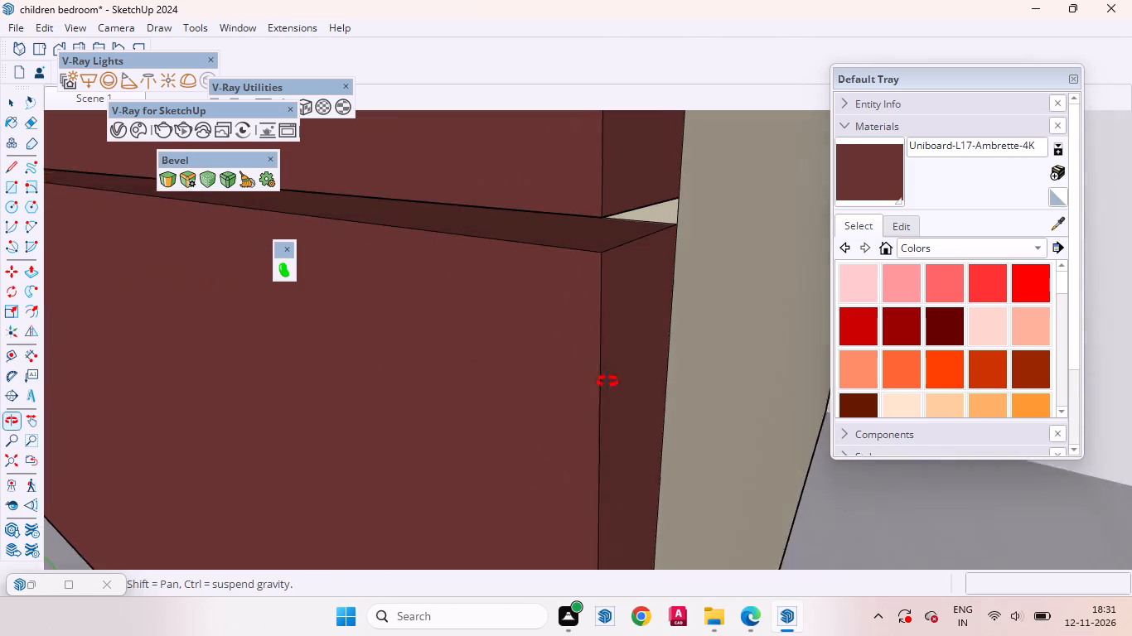
{"action": "scroll", "coordinate": [646, 381], "scroll_direction": "down", "scroll_amount": 17}
{"action": "scroll", "coordinate": [293, 281], "scroll_direction": "up", "scroll_amount": 5}
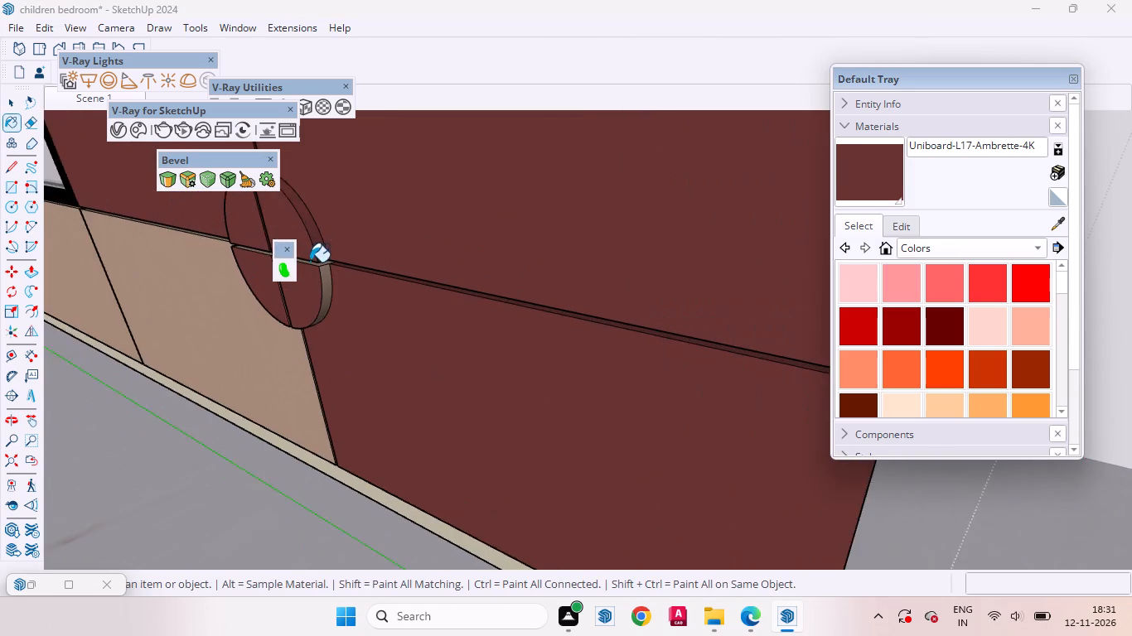
Paint the unfinished top edges of the lower base panel and handle quarter at the right round handle with Uniboard-L17-Ambrette-4K.
{"action": "scroll", "coordinate": [310, 262], "scroll_direction": "up", "scroll_amount": 6}
{"action": "left_click", "coordinate": [335, 287]}
{"action": "scroll", "coordinate": [336, 266], "scroll_direction": "up", "scroll_amount": 7}
{"action": "left_click", "coordinate": [328, 243]}
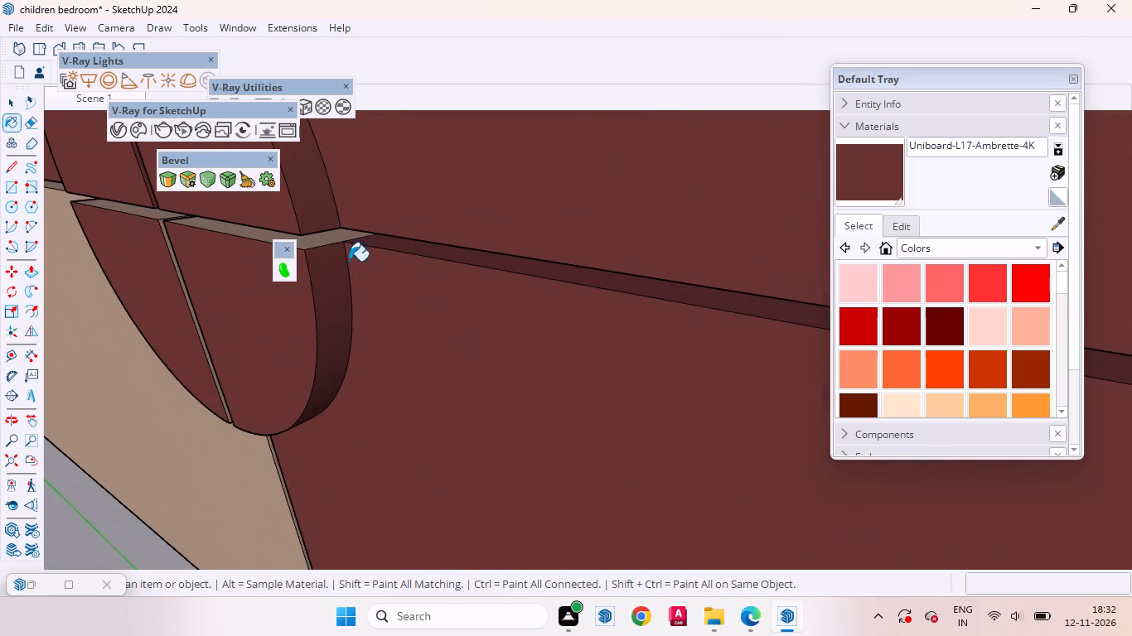
{"action": "left_click", "coordinate": [330, 235]}
Paint the exposed horizontal and vertical gap edges between the right round handle's quarters with Uniboard-L17-Ambrette-4K.
{"action": "scroll", "coordinate": [506, 336], "scroll_direction": "down", "scroll_amount": 7}
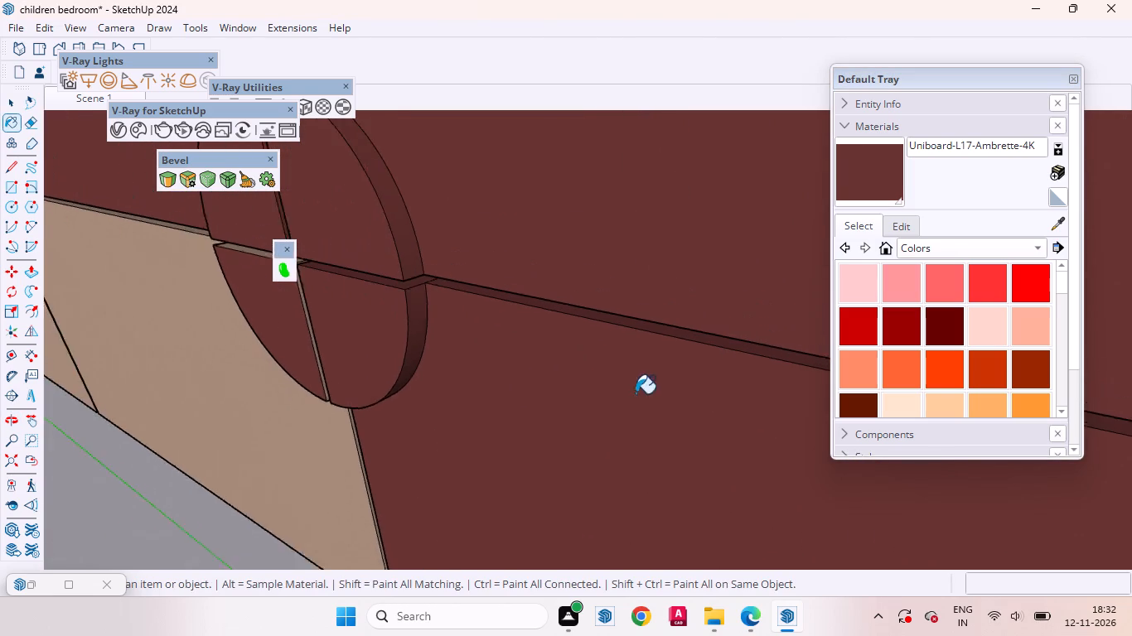
{"action": "scroll", "coordinate": [636, 393], "scroll_direction": "down", "scroll_amount": 5}
{"action": "scroll", "coordinate": [447, 317], "scroll_direction": "up", "scroll_amount": 14}
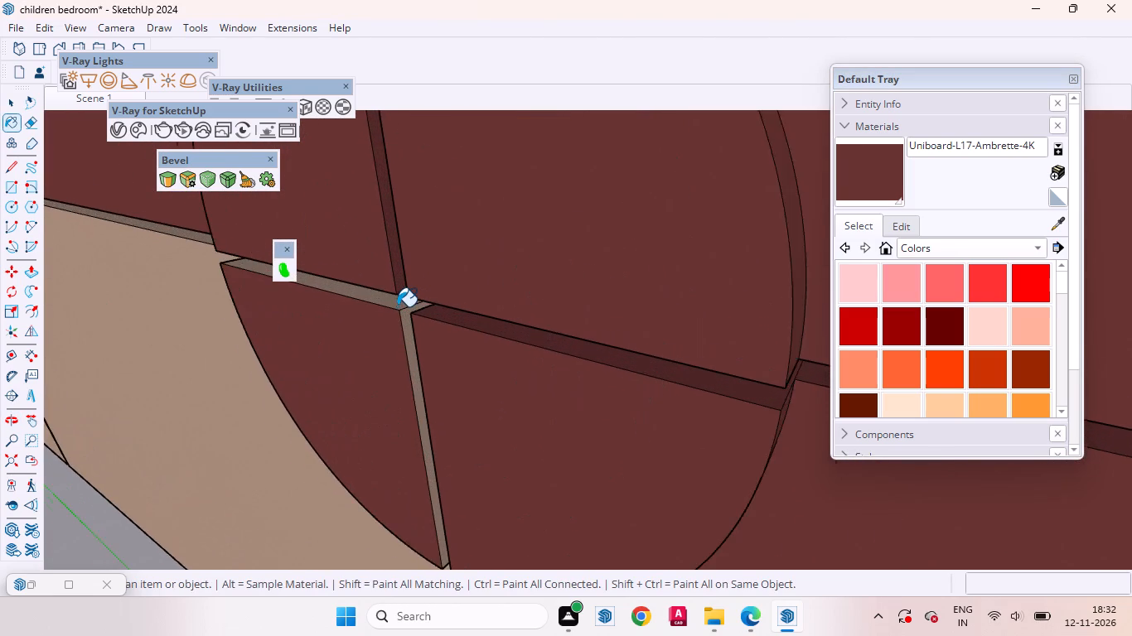
{"action": "scroll", "coordinate": [397, 306], "scroll_direction": "up", "scroll_amount": 2}
{"action": "left_click", "coordinate": [394, 302]}
{"action": "left_click", "coordinate": [407, 320]}
{"action": "middle_click_drag", "start_coordinate": [401, 326], "coordinate": [676, 334]}
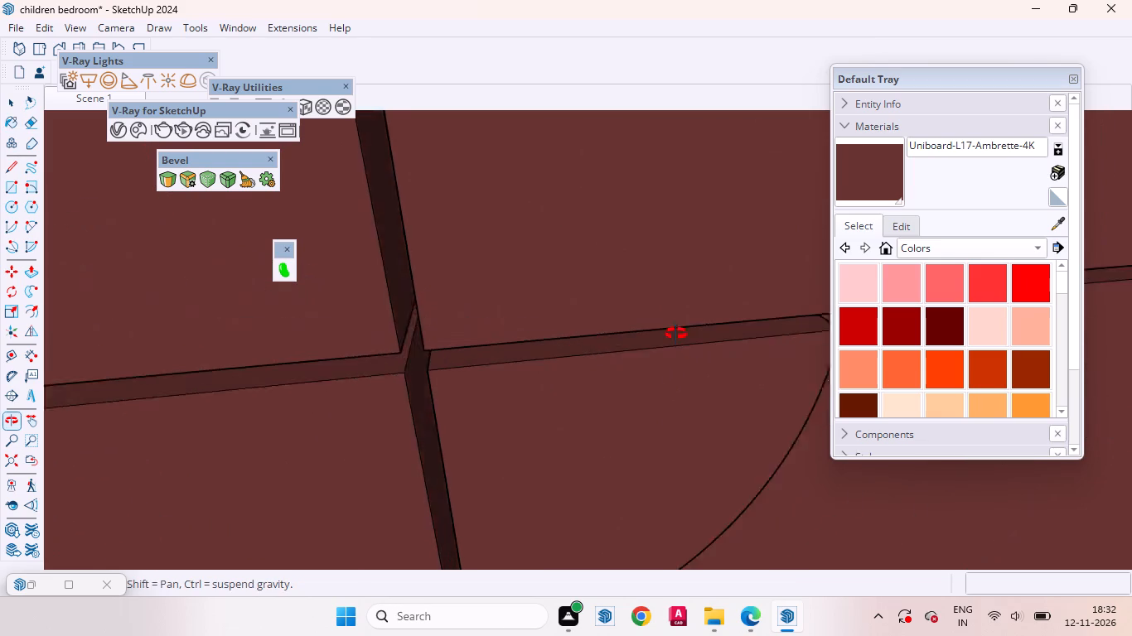
{"action": "middle_click_drag", "start_coordinate": [676, 334], "coordinate": [723, 326]}
{"action": "left_click", "coordinate": [430, 406]}
Paint the lower base panel left of the right handle, its handle quarter's curved rim, and the vertical joint edge below with Uniboard-L17-Ambrette-4K.
{"action": "scroll", "coordinate": [451, 391], "scroll_direction": "down", "scroll_amount": 6}
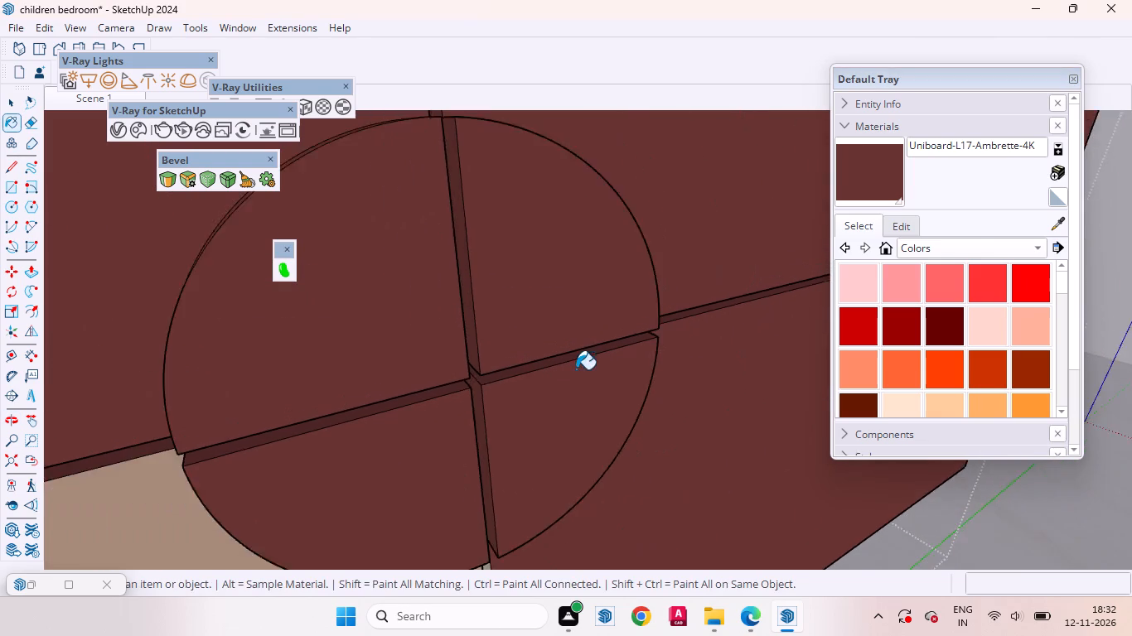
{"action": "scroll", "coordinate": [576, 369], "scroll_direction": "down", "scroll_amount": 9}
{"action": "left_click", "coordinate": [428, 460]}
{"action": "scroll", "coordinate": [498, 422], "scroll_direction": "up", "scroll_amount": 6}
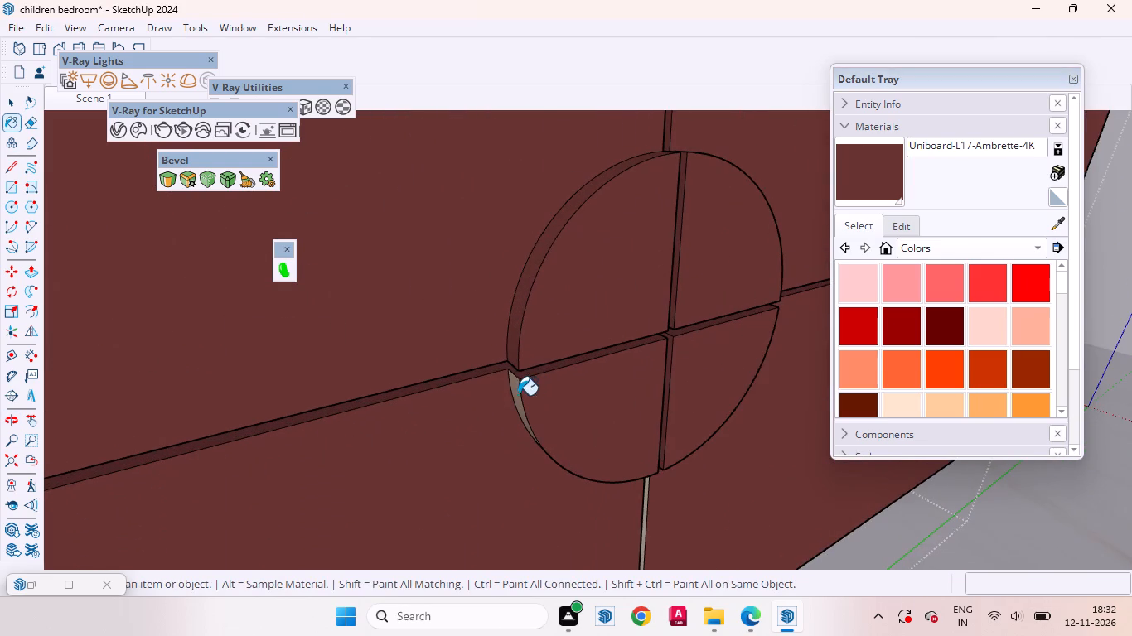
{"action": "left_click", "coordinate": [511, 395]}
{"action": "scroll", "coordinate": [523, 331], "scroll_direction": "down", "scroll_amount": 2}
{"action": "scroll", "coordinate": [506, 377], "scroll_direction": "up", "scroll_amount": 10}
{"action": "left_click", "coordinate": [528, 368]}
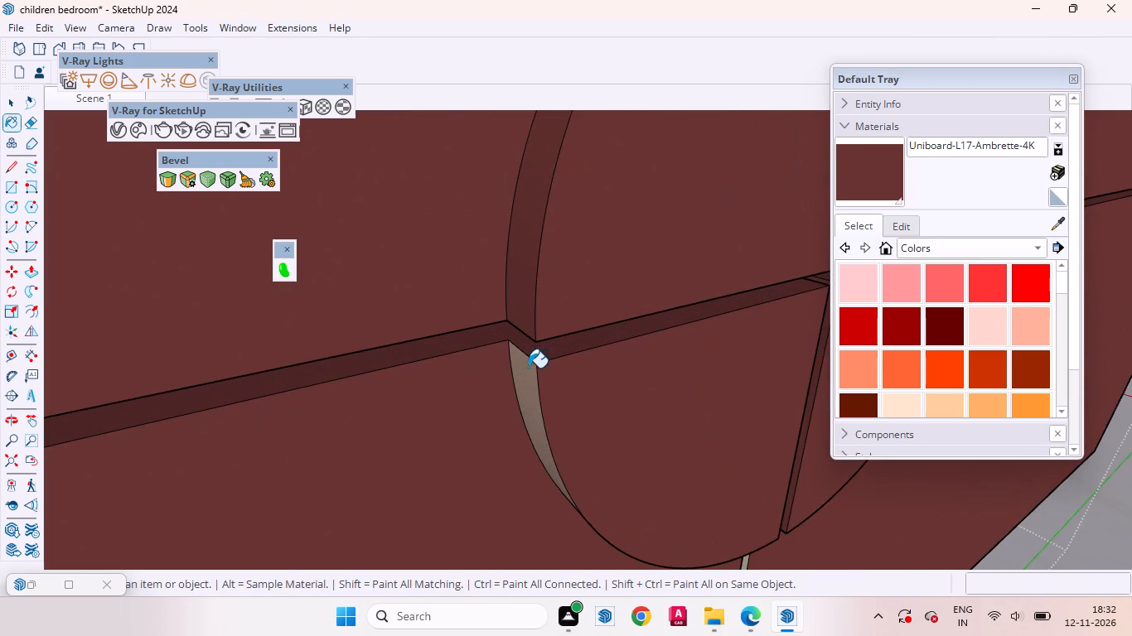
{"action": "scroll", "coordinate": [499, 407], "scroll_direction": "down", "scroll_amount": 8}
{"action": "scroll", "coordinate": [659, 520], "scroll_direction": "up", "scroll_amount": 11}
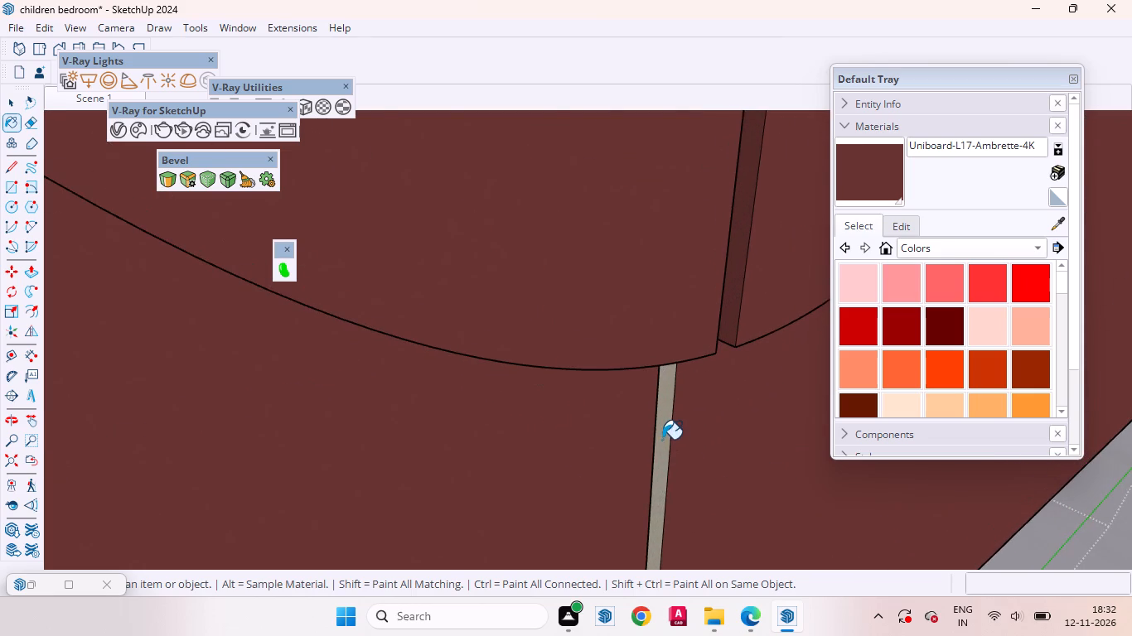
{"action": "left_click", "coordinate": [662, 439]}
Paint the remaining horizontal joint edges beside and between the right round handle's quarters with Uniboard-L17-Ambrette-4K.
{"action": "middle_click_drag", "start_coordinate": [729, 446], "coordinate": [488, 431]}
{"action": "scroll", "coordinate": [714, 412], "scroll_direction": "down", "scroll_amount": 5}
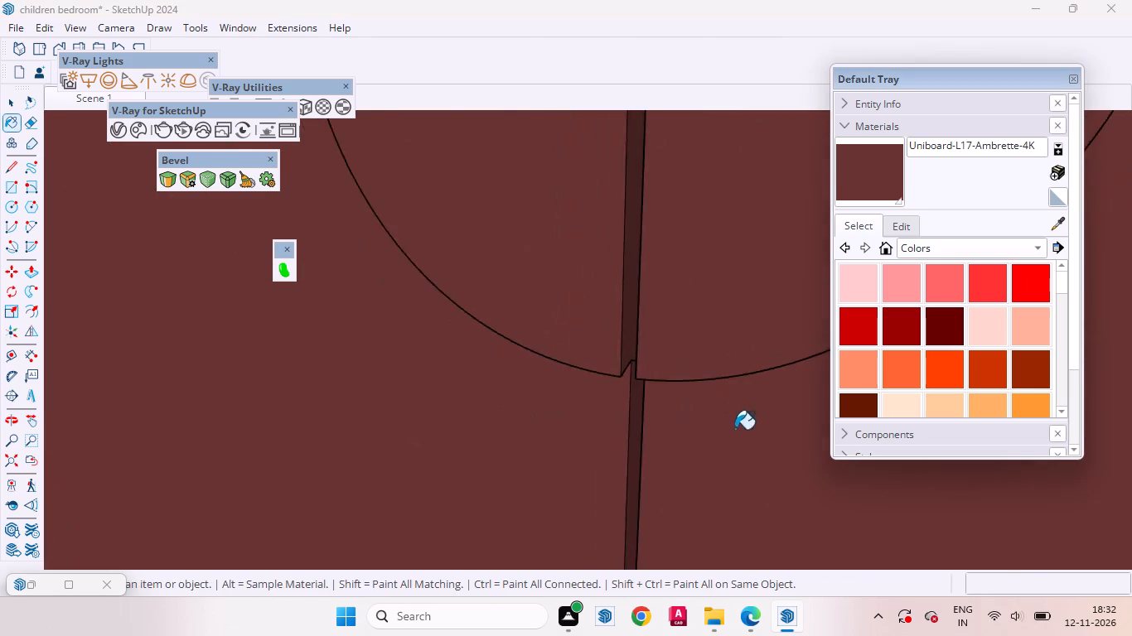
{"action": "scroll", "coordinate": [735, 429], "scroll_direction": "down", "scroll_amount": 6}
{"action": "scroll", "coordinate": [750, 437], "scroll_direction": "up", "scroll_amount": 1}
{"action": "scroll", "coordinate": [720, 441], "scroll_direction": "down", "scroll_amount": 4}
{"action": "scroll", "coordinate": [470, 277], "scroll_direction": "up", "scroll_amount": 3}
{"action": "middle_click_drag", "start_coordinate": [498, 330], "coordinate": [589, 268]}
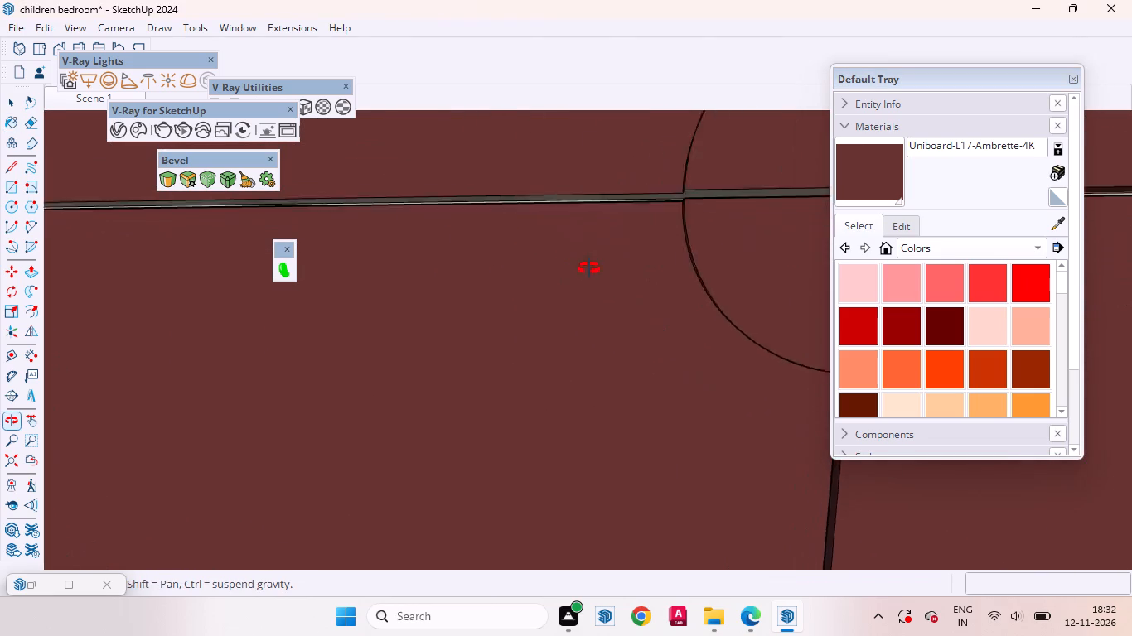
{"action": "middle_click_drag", "start_coordinate": [589, 268], "coordinate": [582, 253]}
{"action": "scroll", "coordinate": [628, 200], "scroll_direction": "up", "scroll_amount": 2}
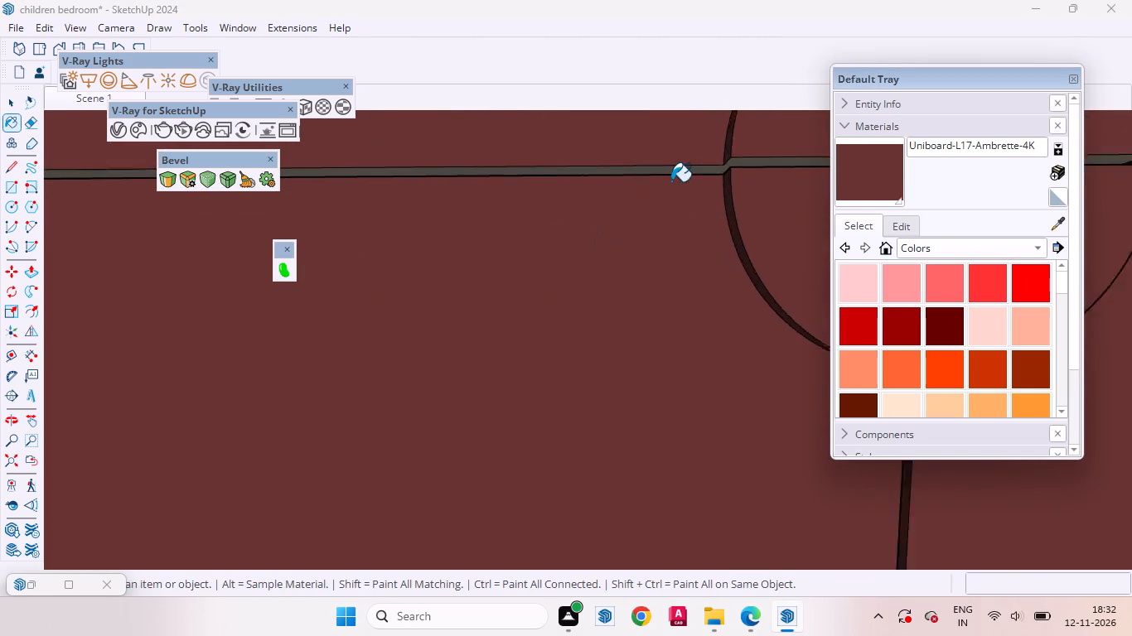
{"action": "scroll", "coordinate": [671, 181], "scroll_direction": "up", "scroll_amount": 8}
{"action": "left_click", "coordinate": [717, 162]}
{"action": "scroll", "coordinate": [323, 284], "scroll_direction": "down", "scroll_amount": 11}
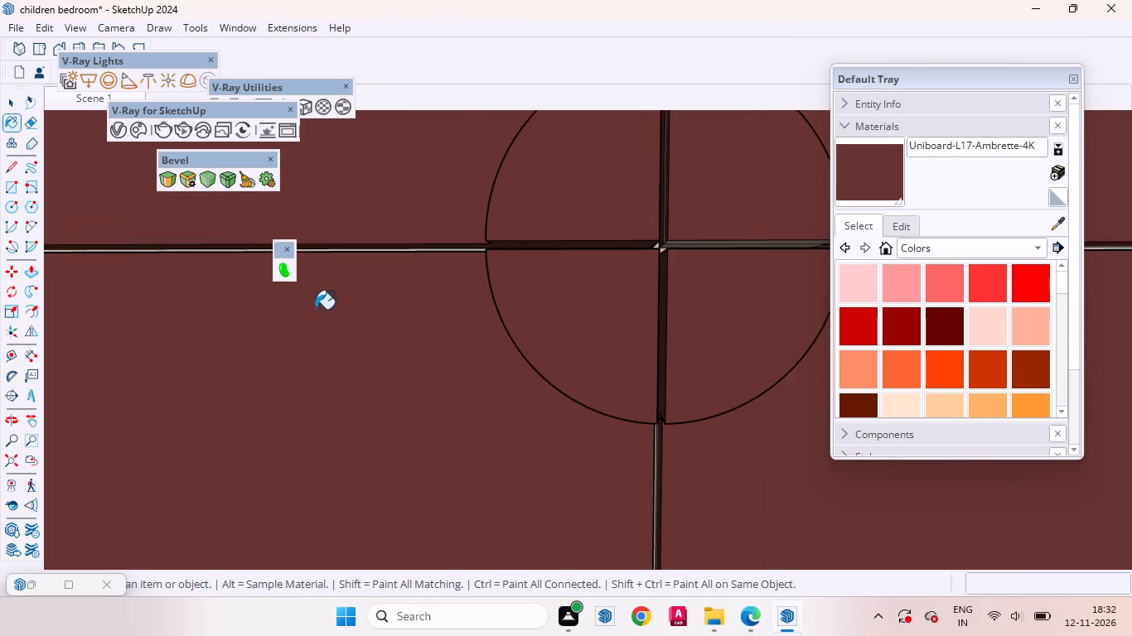
{"action": "scroll", "coordinate": [309, 310], "scroll_direction": "down", "scroll_amount": 4}
{"action": "scroll", "coordinate": [655, 258], "scroll_direction": "up", "scroll_amount": 11}
{"action": "middle_click_drag", "start_coordinate": [661, 270], "coordinate": [661, 224]}
{"action": "left_click", "coordinate": [632, 234]}
{"action": "middle_click_drag", "start_coordinate": [734, 242], "coordinate": [660, 263]}
{"action": "scroll", "coordinate": [746, 239], "scroll_direction": "up", "scroll_amount": 3}
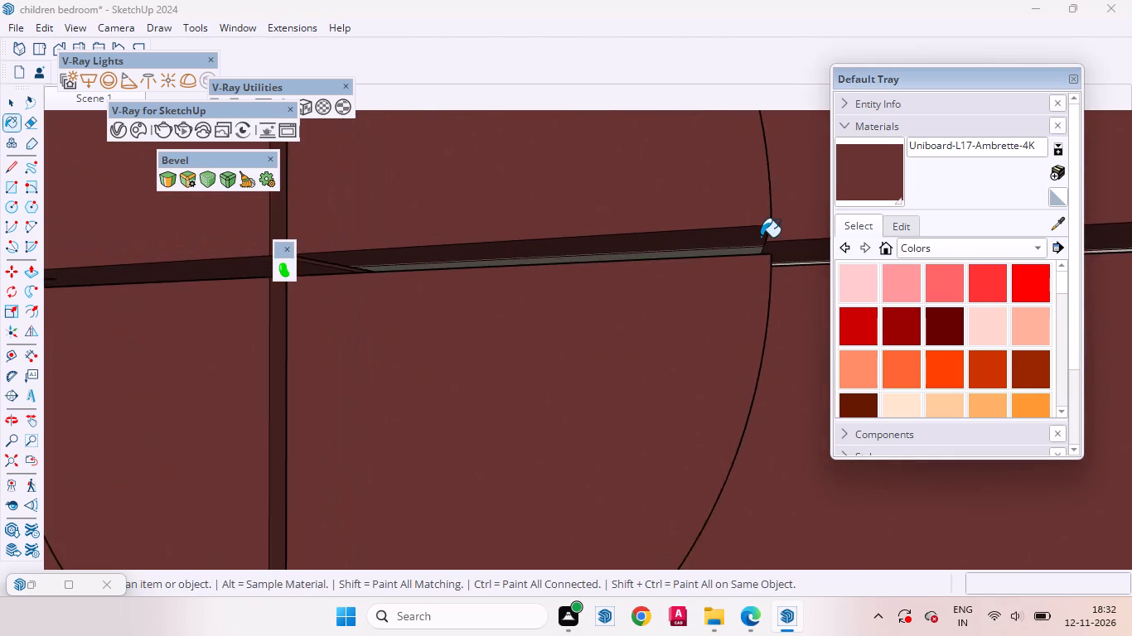
{"action": "scroll", "coordinate": [761, 237], "scroll_direction": "up", "scroll_amount": 7}
{"action": "left_click", "coordinate": [684, 254]}
{"action": "scroll", "coordinate": [738, 272], "scroll_direction": "down", "scroll_amount": 4}
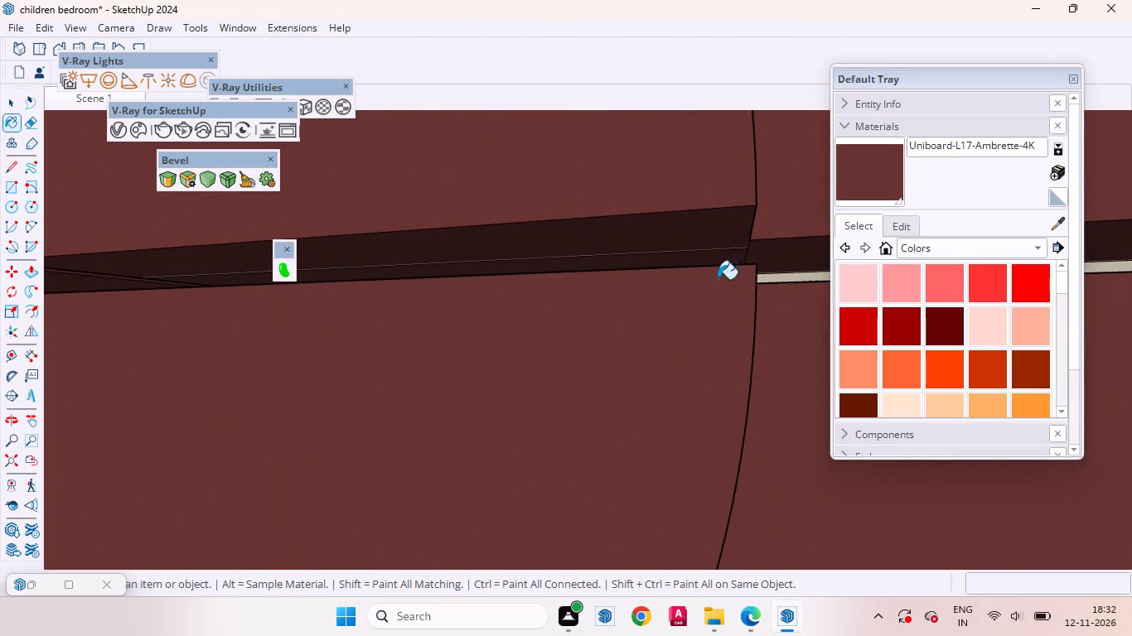
{"action": "scroll", "coordinate": [718, 279], "scroll_direction": "down", "scroll_amount": 20}
{"action": "scroll", "coordinate": [718, 279], "scroll_direction": "down", "scroll_amount": 9}
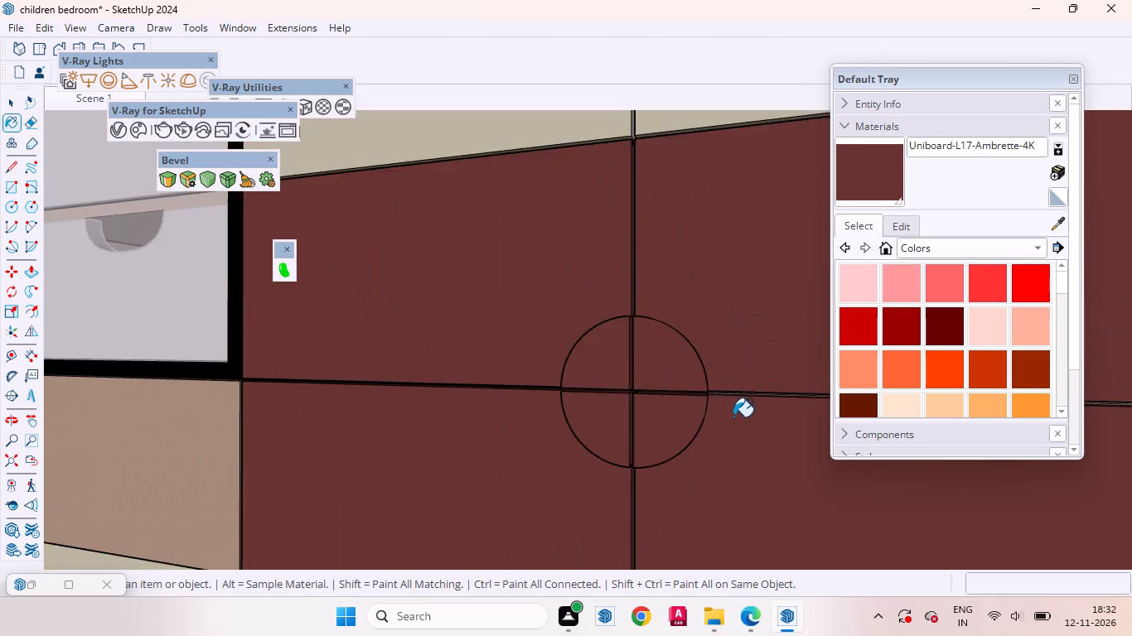
Paint the panel below the drawer unit, the four base panels left of it and their round handle's quarter faces with Uniboard-L17-Ambrette-4K.
{"action": "scroll", "coordinate": [733, 417], "scroll_direction": "down", "scroll_amount": 8}
{"action": "left_click", "coordinate": [412, 412]}
{"action": "scroll", "coordinate": [672, 408], "scroll_direction": "down", "scroll_amount": 2}
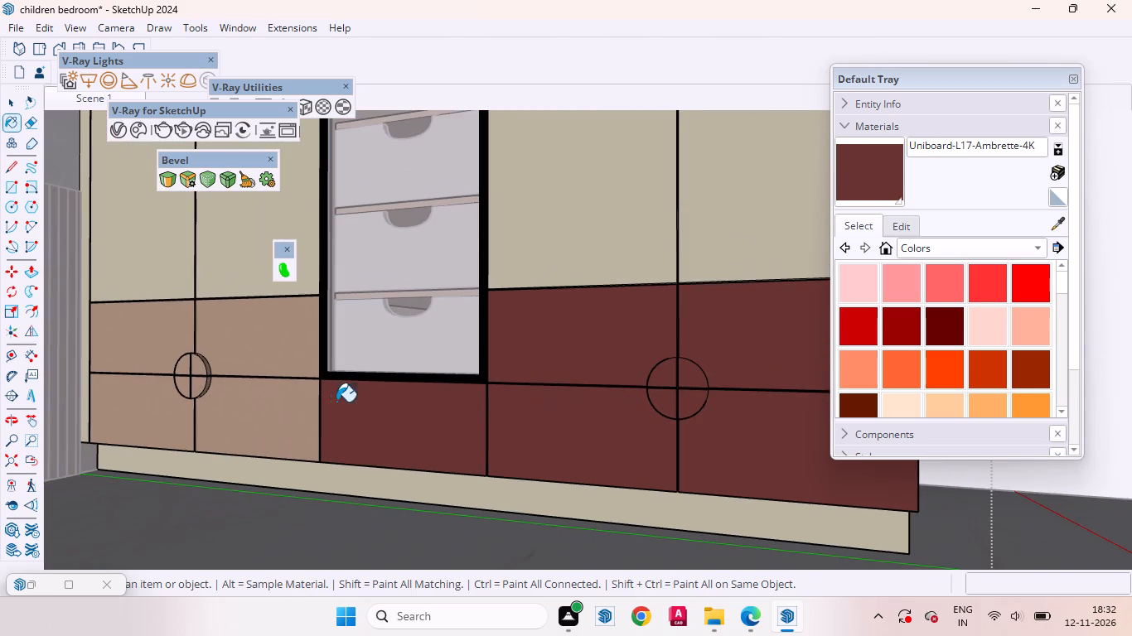
{"action": "left_click", "coordinate": [263, 406]}
{"action": "left_click", "coordinate": [283, 335]}
{"action": "left_click", "coordinate": [190, 371]}
{"action": "left_click", "coordinate": [181, 369]}
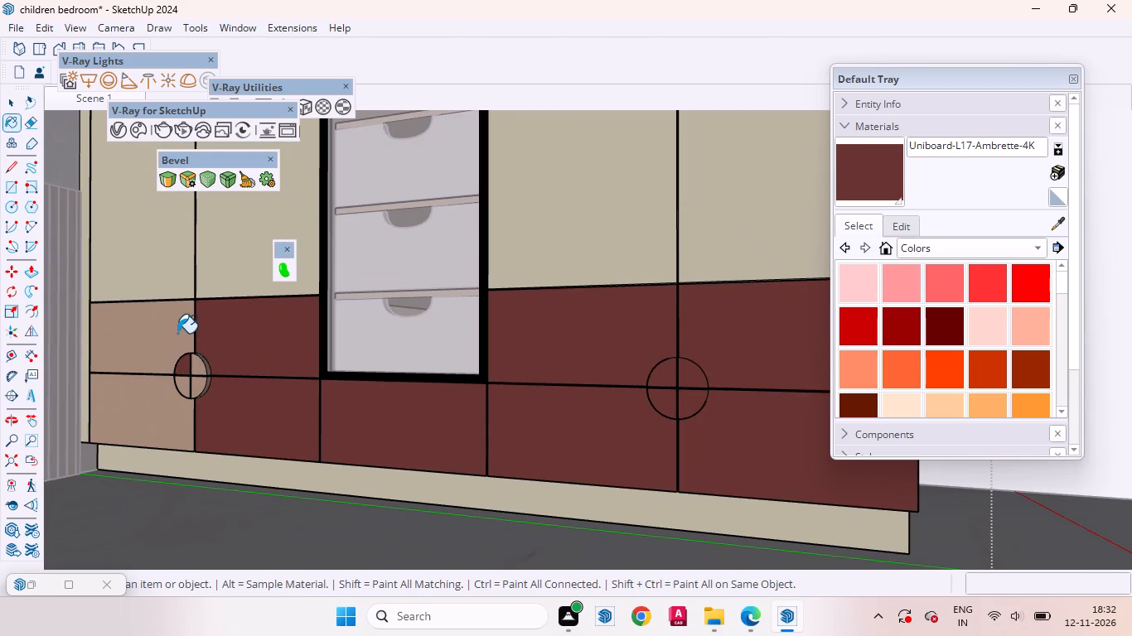
{"action": "left_click", "coordinate": [177, 333]}
{"action": "left_click", "coordinate": [155, 403]}
{"action": "scroll", "coordinate": [199, 374], "scroll_direction": "up", "scroll_amount": 7}
{"action": "left_click", "coordinate": [200, 362]}
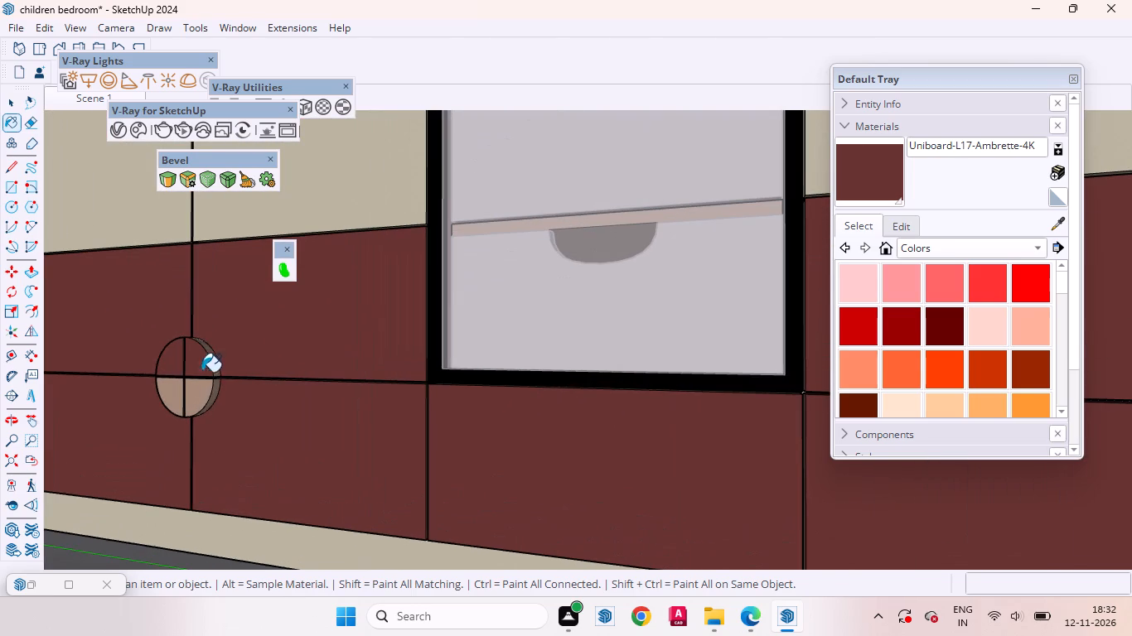
{"action": "left_click", "coordinate": [192, 398]}
{"action": "left_click", "coordinate": [171, 397]}
Paint the left round handle's curved rim on both sides, upper and lower quarters, with Uniboard-L17-Ambrette-4K.
{"action": "scroll", "coordinate": [220, 378], "scroll_direction": "up", "scroll_amount": 8}
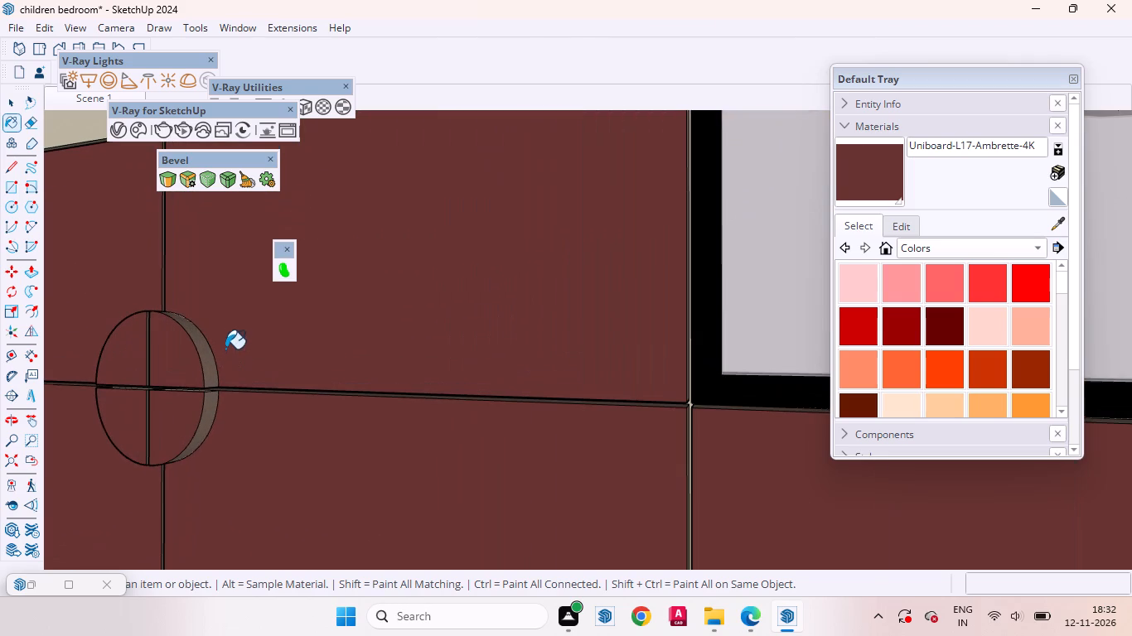
{"action": "left_click", "coordinate": [206, 354]}
{"action": "left_click", "coordinate": [203, 406]}
{"action": "left_click", "coordinate": [215, 408]}
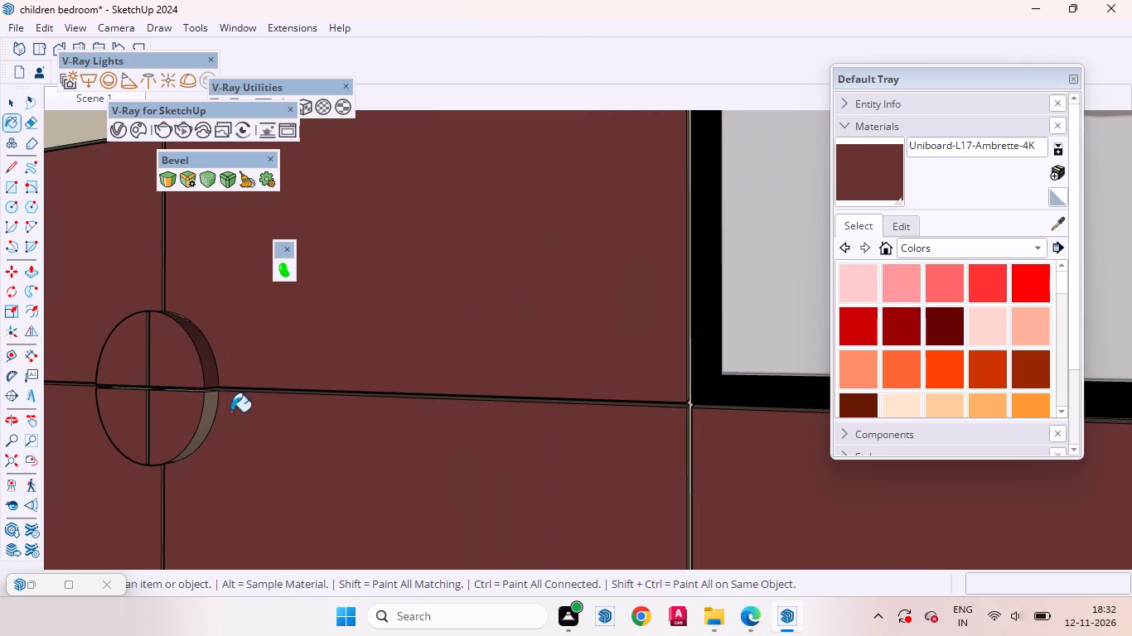
{"action": "scroll", "coordinate": [389, 412], "scroll_direction": "down", "scroll_amount": 9}
{"action": "middle_click_drag", "start_coordinate": [178, 373], "coordinate": [496, 407]}
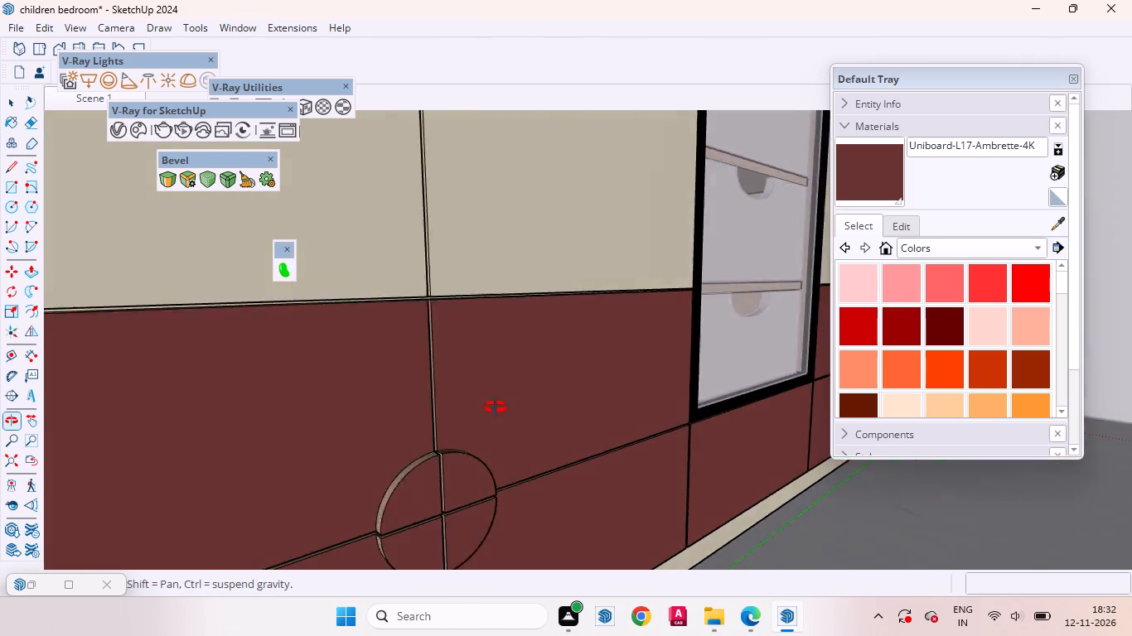
{"action": "middle_click_drag", "start_coordinate": [496, 407], "coordinate": [515, 397]}
{"action": "scroll", "coordinate": [457, 467], "scroll_direction": "up", "scroll_amount": 6}
{"action": "left_click", "coordinate": [454, 438]}
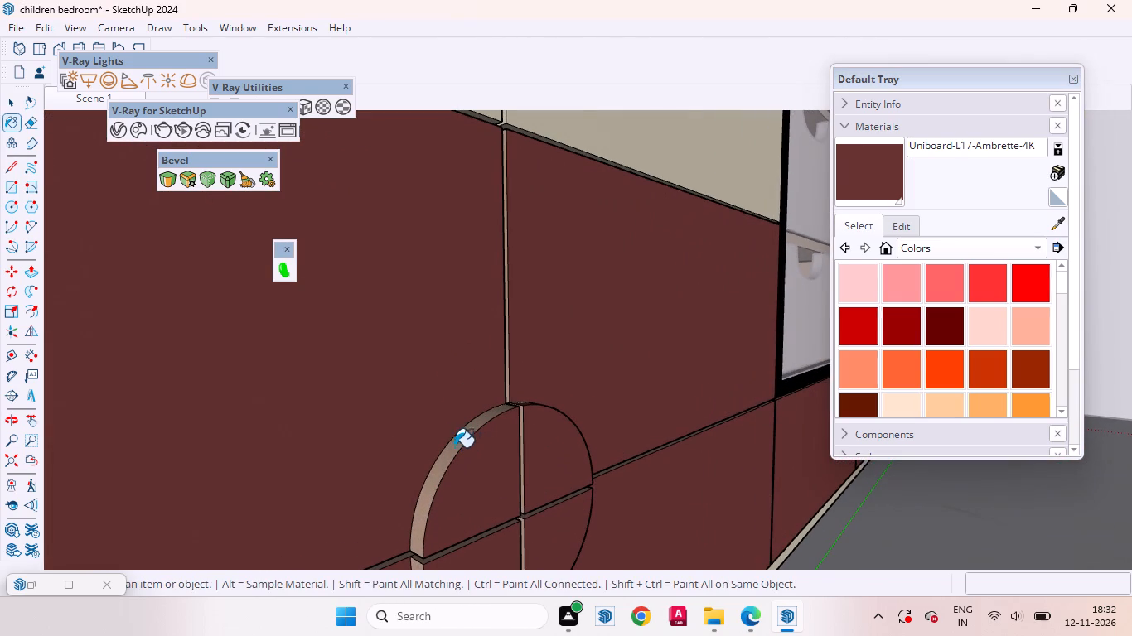
{"action": "left_click", "coordinate": [458, 453]}
{"action": "left_click", "coordinate": [454, 447]}
{"action": "scroll", "coordinate": [516, 294], "scroll_direction": "down", "scroll_amount": 3}
{"action": "scroll", "coordinate": [440, 527], "scroll_direction": "up", "scroll_amount": 2}
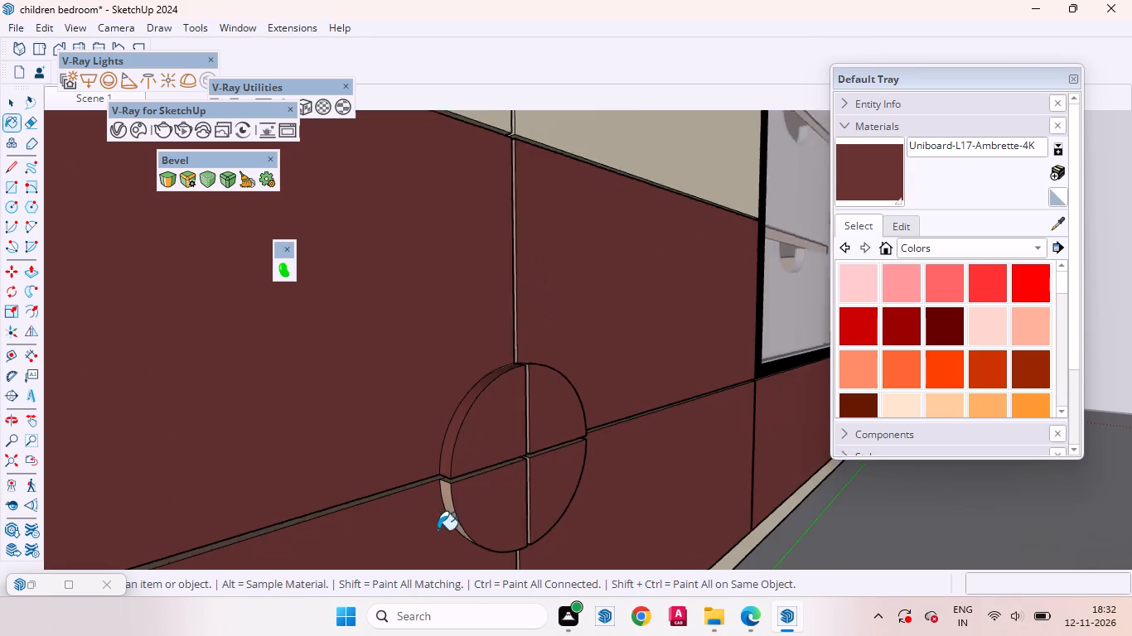
{"action": "scroll", "coordinate": [438, 530], "scroll_direction": "up", "scroll_amount": 2}
{"action": "left_click", "coordinate": [448, 494]}
Paint the horizontal and vertical gap edges between the left round handle's quarters with Uniboard-L17-Ambrette-4K.
{"action": "scroll", "coordinate": [475, 459], "scroll_direction": "up", "scroll_amount": 11}
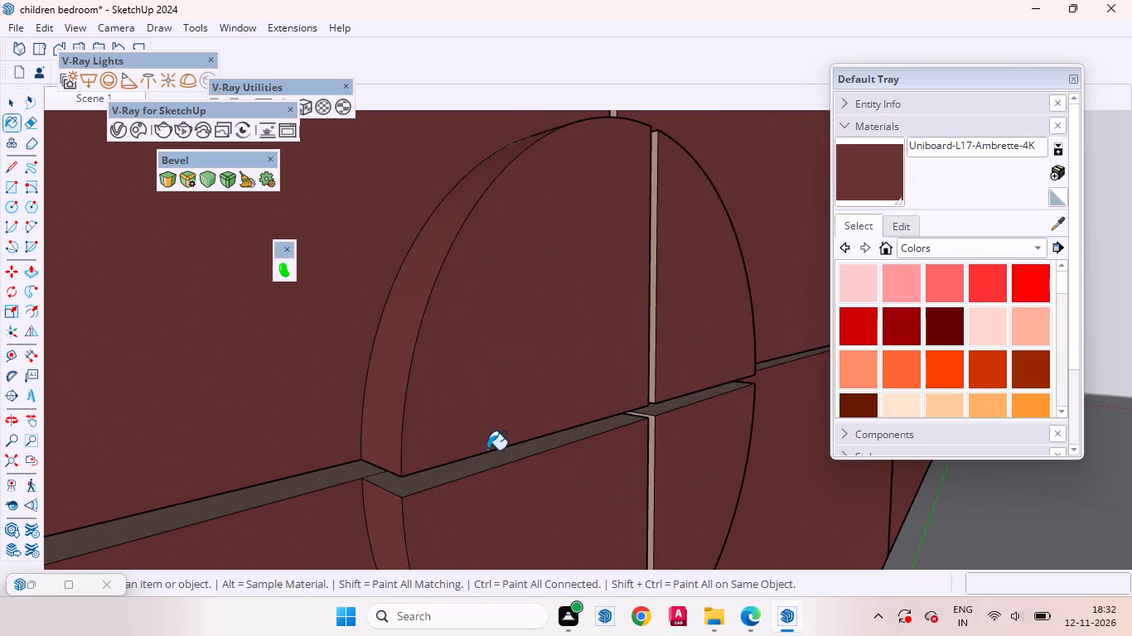
{"action": "scroll", "coordinate": [511, 450], "scroll_direction": "up", "scroll_amount": 7}
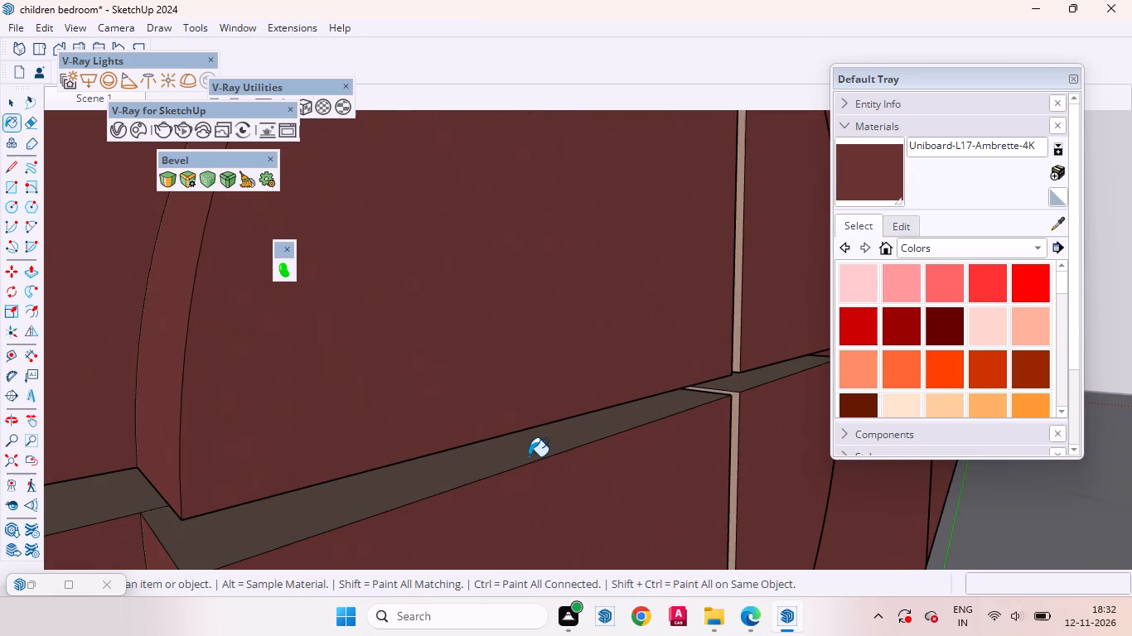
{"action": "left_click", "coordinate": [529, 456]}
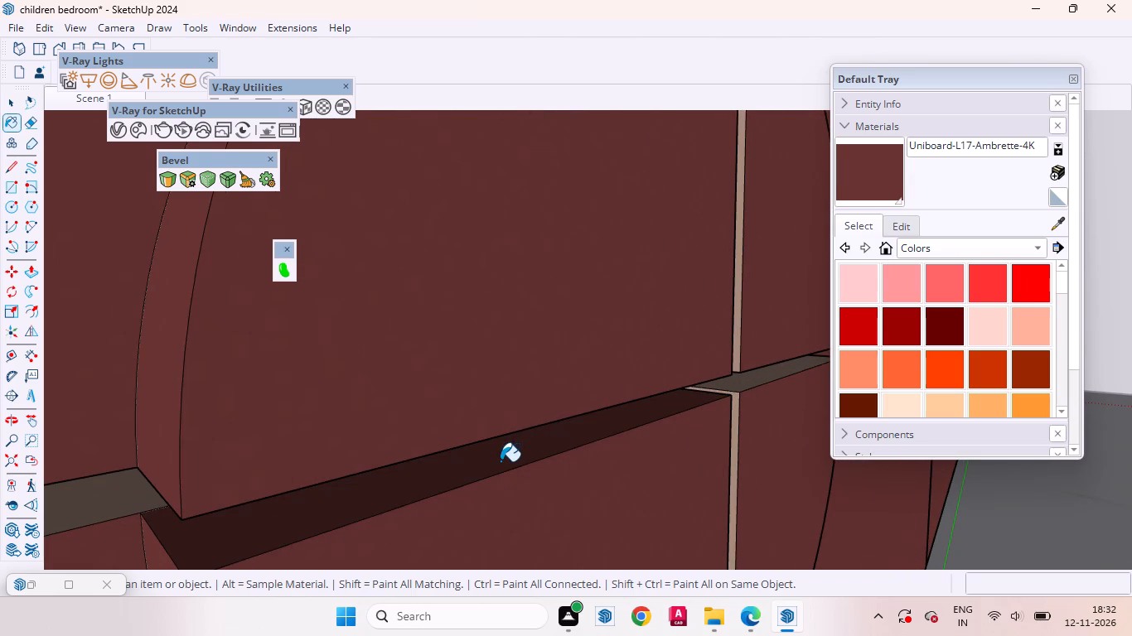
{"action": "scroll", "coordinate": [365, 451], "scroll_direction": "up", "scroll_amount": 4}
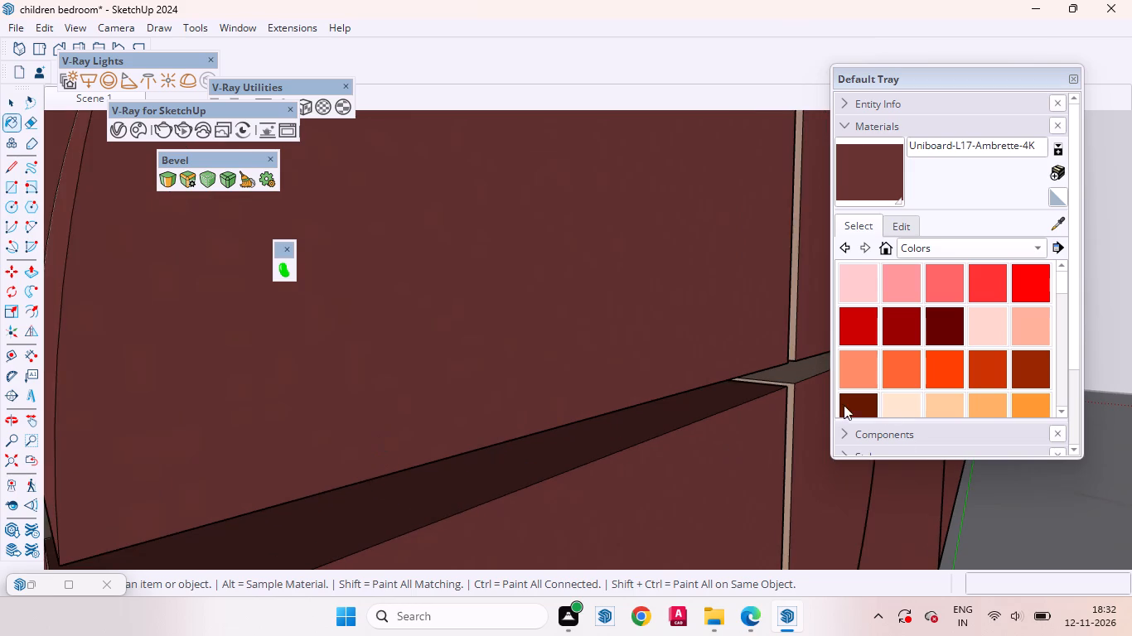
{"action": "scroll", "coordinate": [648, 401], "scroll_direction": "down", "scroll_amount": 9}
{"action": "scroll", "coordinate": [844, 361], "scroll_direction": "up", "scroll_amount": 5}
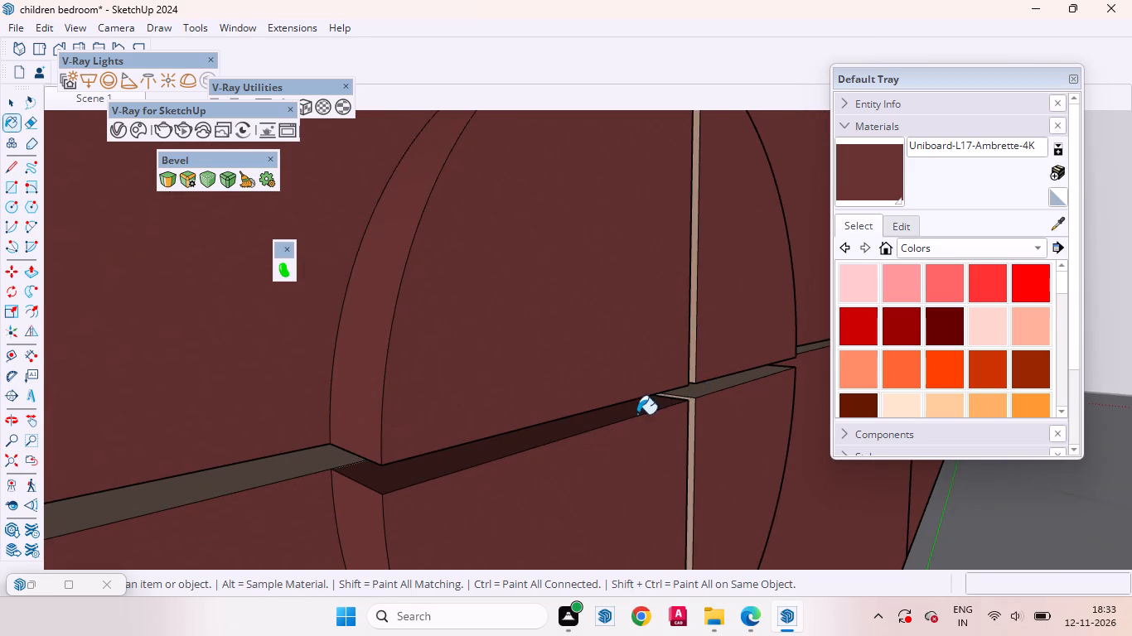
{"action": "scroll", "coordinate": [709, 348], "scroll_direction": "up", "scroll_amount": 10}
{"action": "left_click", "coordinate": [668, 285]}
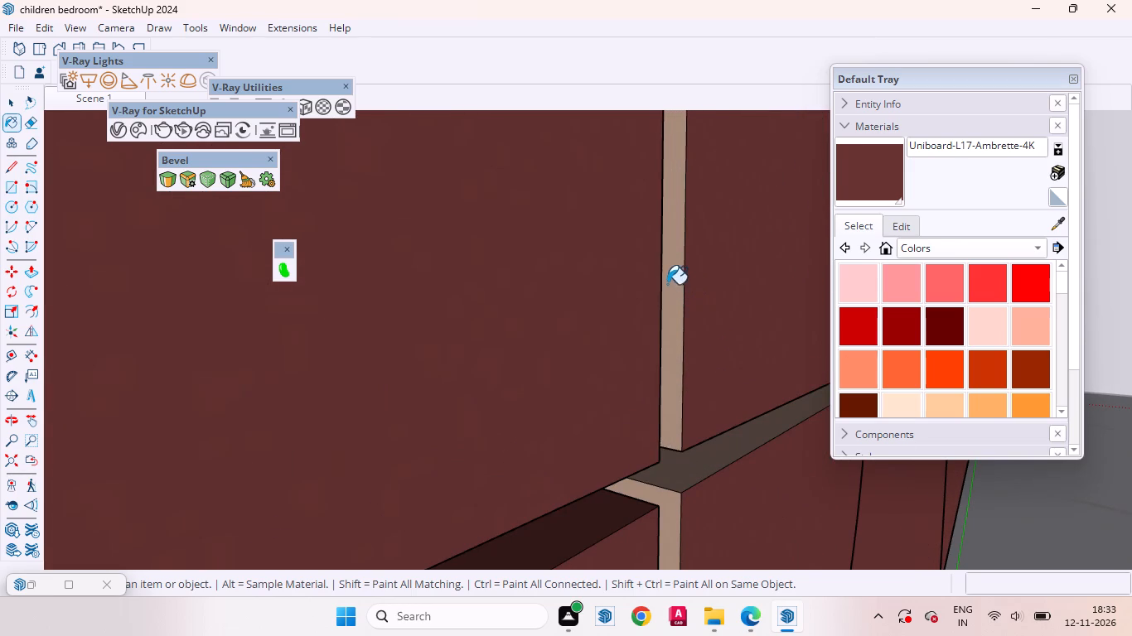
{"action": "left_click", "coordinate": [712, 456]}
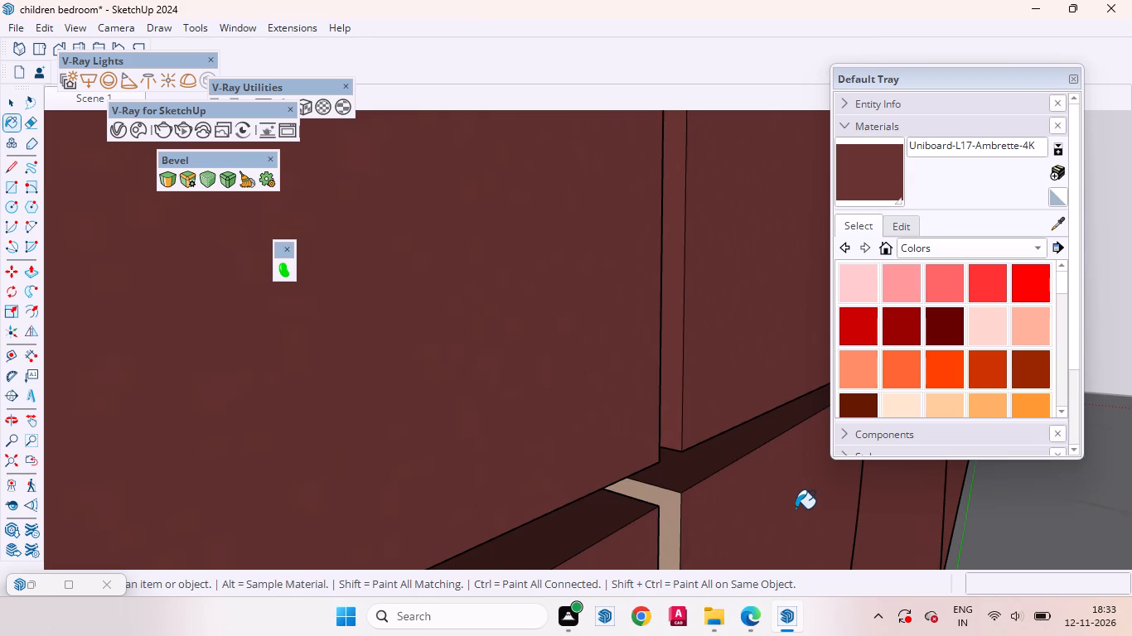
{"action": "left_click", "coordinate": [662, 518]}
Paint the inner gap edges of the left round handle's right-hand quarters, above and below the joint, with Uniboard-L17-Ambrette-4K.
{"action": "middle_click_drag", "start_coordinate": [715, 498], "coordinate": [324, 445]}
{"action": "scroll", "coordinate": [759, 512], "scroll_direction": "up", "scroll_amount": 1}
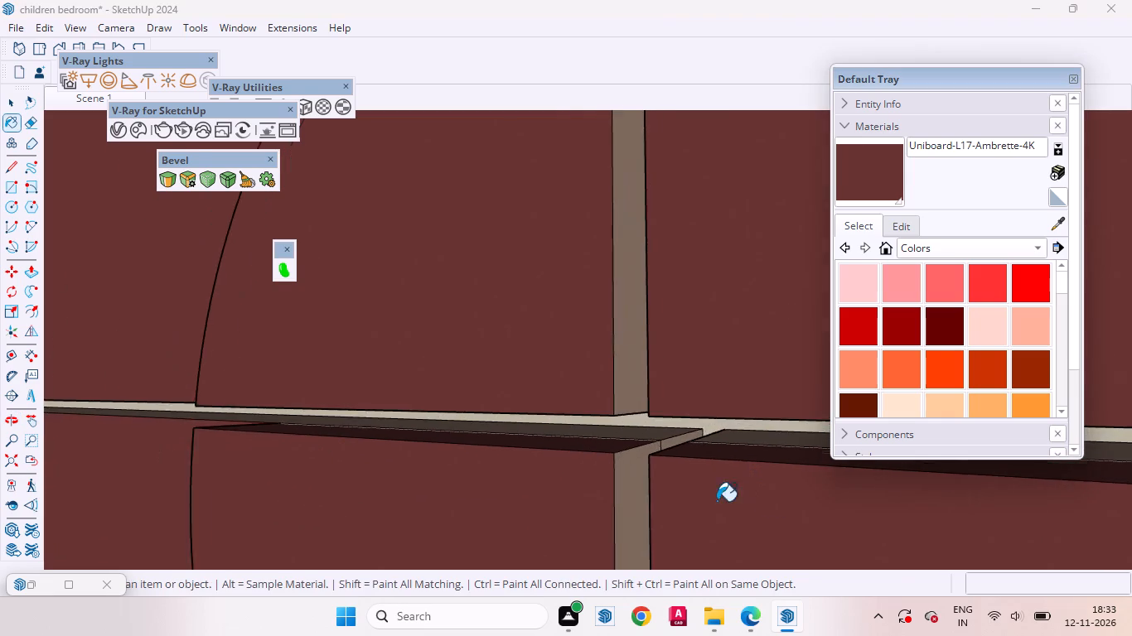
{"action": "scroll", "coordinate": [717, 501], "scroll_direction": "up", "scroll_amount": 2}
{"action": "left_click", "coordinate": [604, 467]}
{"action": "middle_click_drag", "start_coordinate": [637, 467], "coordinate": [787, 440]}
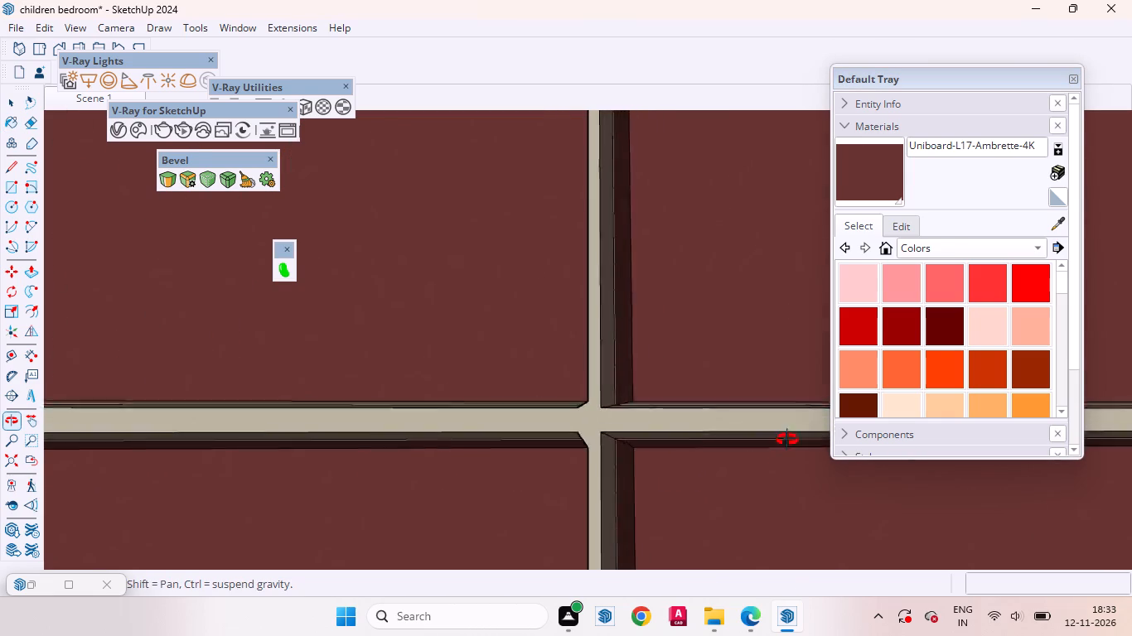
{"action": "middle_click_drag", "start_coordinate": [787, 440], "coordinate": [830, 487]}
{"action": "scroll", "coordinate": [648, 443], "scroll_direction": "up", "scroll_amount": 11}
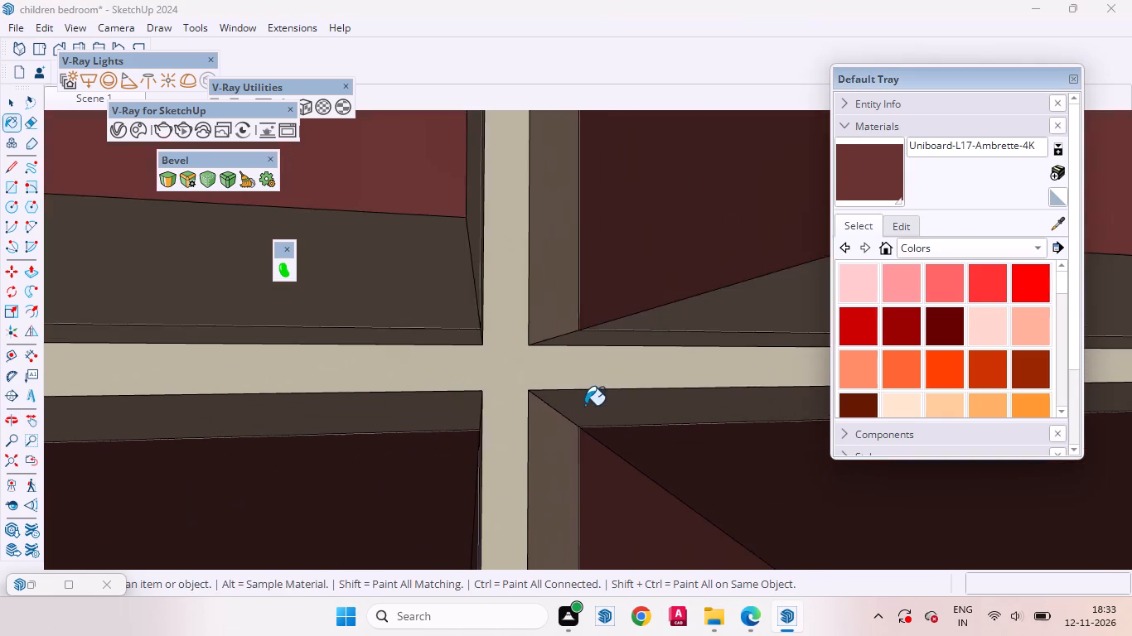
{"action": "left_click", "coordinate": [587, 405]}
{"action": "left_click", "coordinate": [564, 455]}
{"action": "left_click", "coordinate": [566, 252]}
{"action": "left_click", "coordinate": [738, 308]}
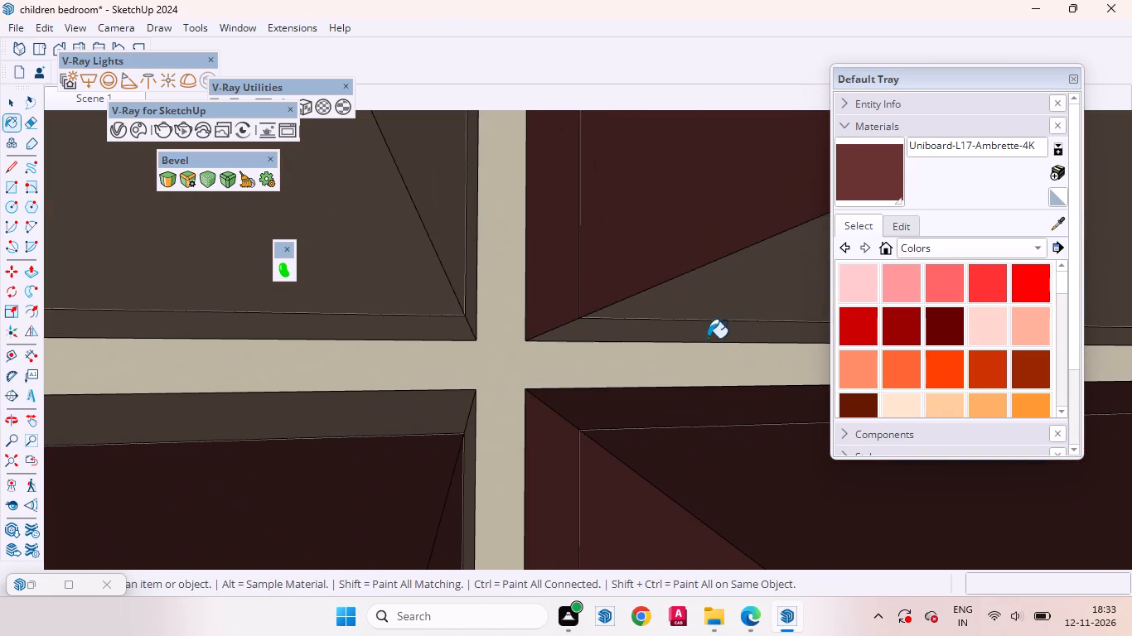
{"action": "left_click", "coordinate": [685, 337]}
Paint the horizontal and vertical gap edges of the left round handle's left-hand quarters with Uniboard-L17-Ambrette-4K.
{"action": "left_click", "coordinate": [426, 296]}
{"action": "left_click", "coordinate": [445, 339]}
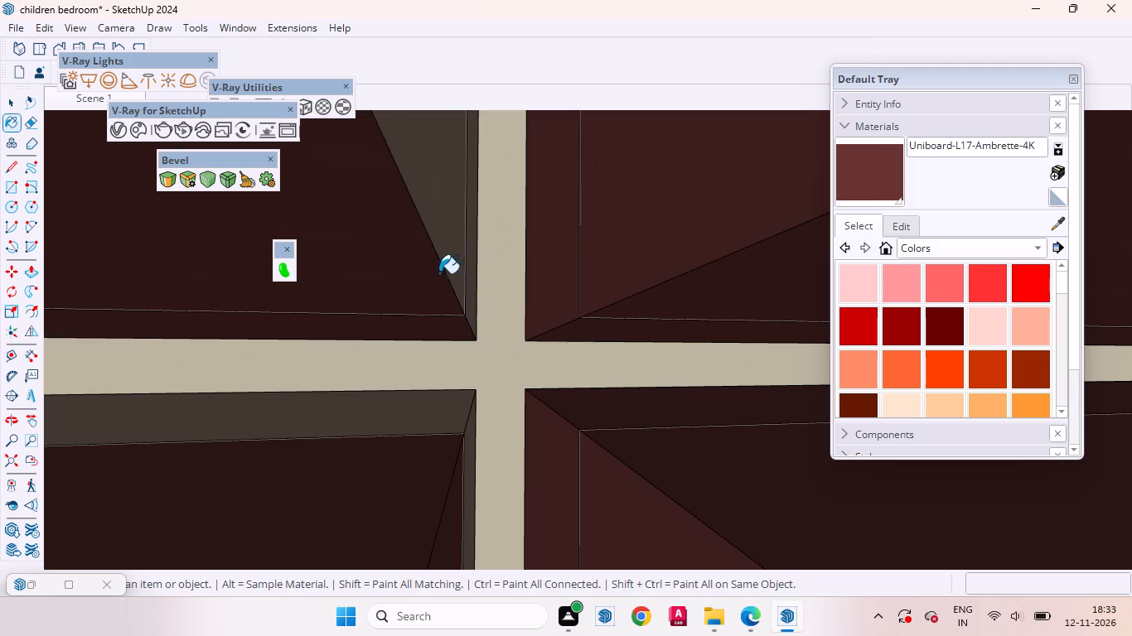
{"action": "left_click", "coordinate": [438, 273]}
{"action": "left_click", "coordinate": [465, 253]}
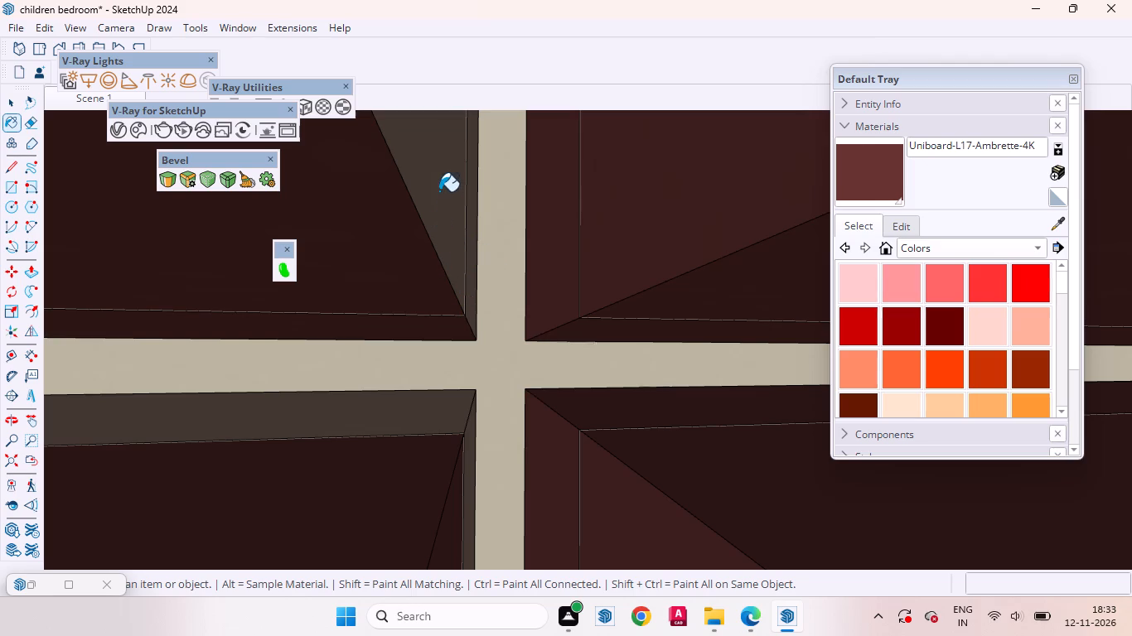
{"action": "left_click", "coordinate": [439, 191]}
{"action": "middle_click_drag", "start_coordinate": [481, 271], "coordinate": [500, 305]}
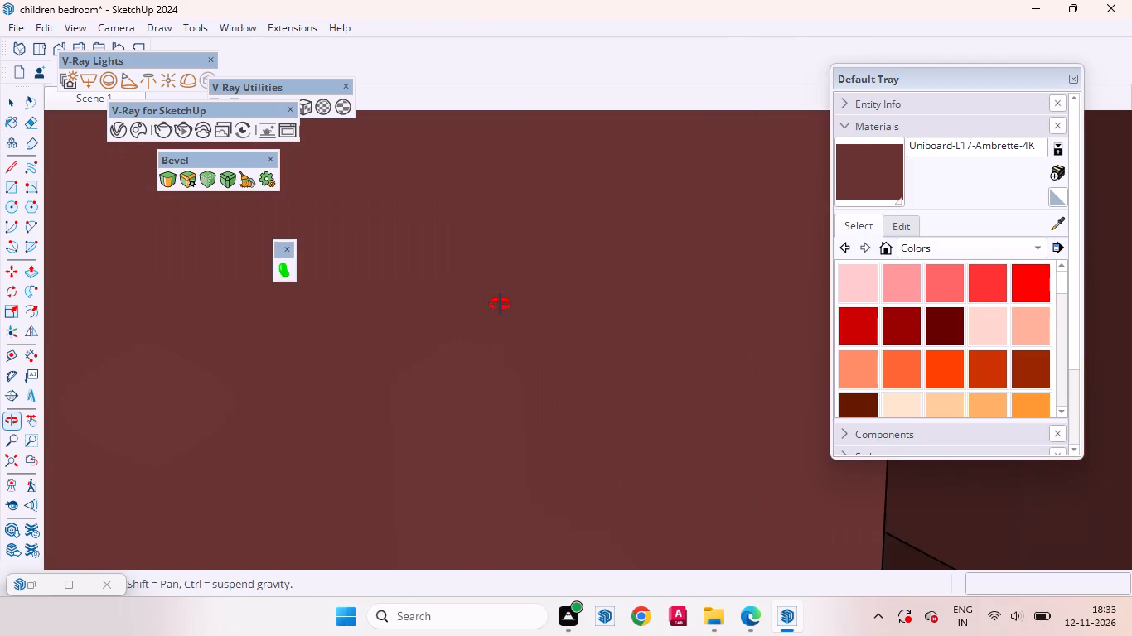
{"action": "middle_click_drag", "start_coordinate": [500, 305], "coordinate": [466, 269]}
{"action": "left_click", "coordinate": [438, 397]}
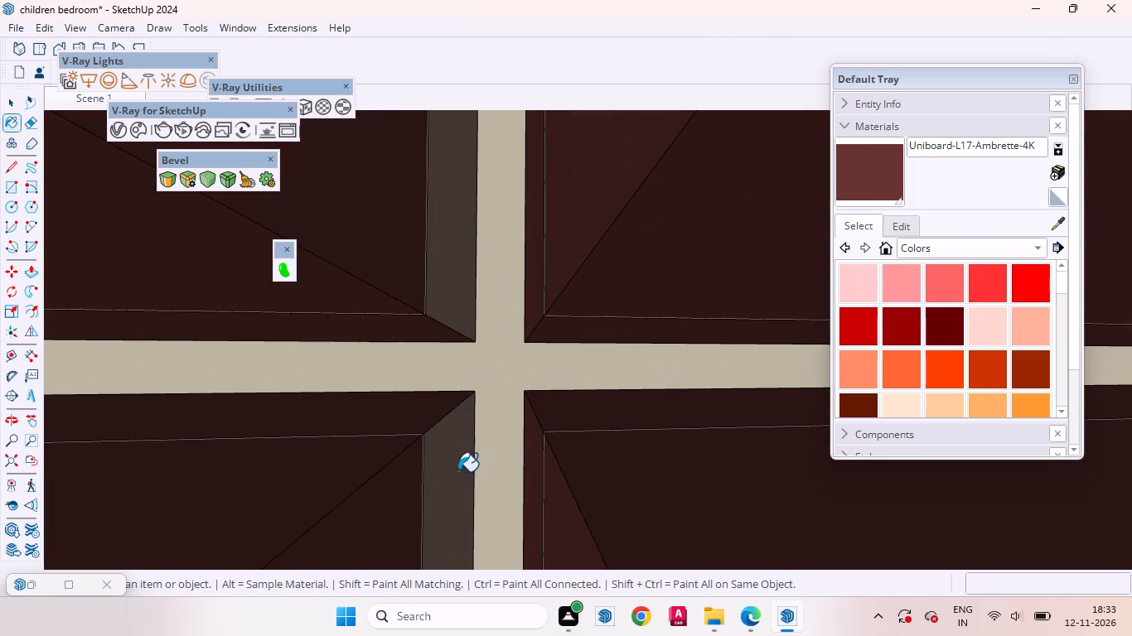
{"action": "left_click", "coordinate": [458, 471]}
{"action": "left_click", "coordinate": [456, 262]}
{"action": "scroll", "coordinate": [608, 383], "scroll_direction": "down", "scroll_amount": 15}
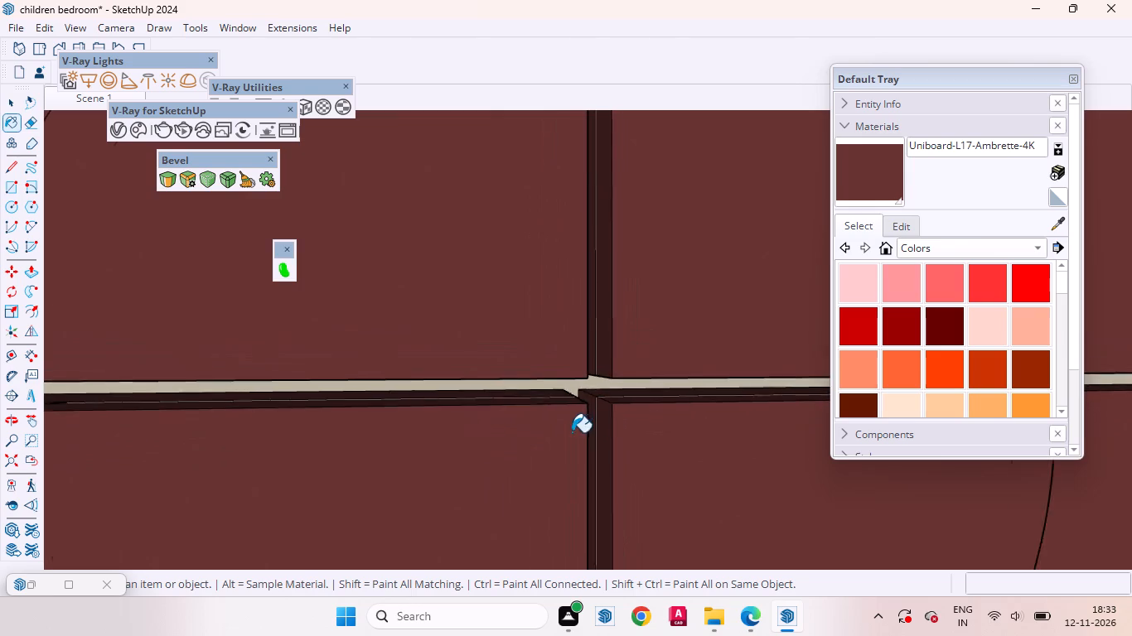
Paint the top and outer side edges of the leftmost upper base panel with Uniboard-L17-Ambrette-4K.
{"action": "scroll", "coordinate": [572, 432], "scroll_direction": "down", "scroll_amount": 20}
{"action": "scroll", "coordinate": [572, 432], "scroll_direction": "down", "scroll_amount": 7}
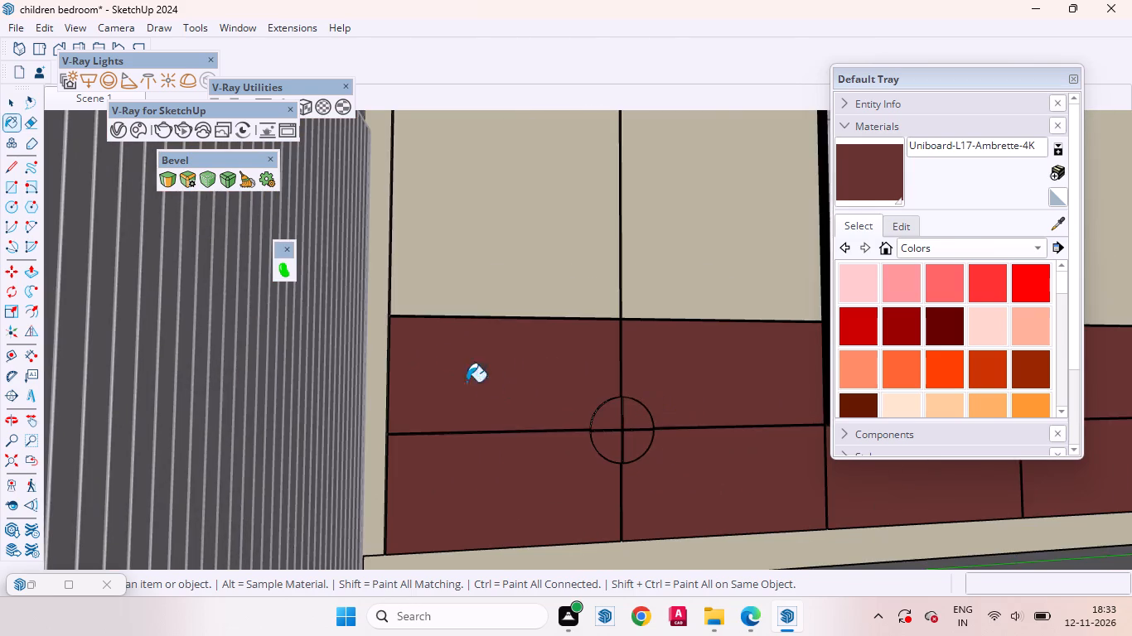
{"action": "scroll", "coordinate": [414, 349], "scroll_direction": "up", "scroll_amount": 3}
{"action": "right_click", "coordinate": [392, 291]}
{"action": "scroll", "coordinate": [392, 291], "scroll_direction": "down", "scroll_amount": 1}
{"action": "scroll", "coordinate": [392, 291], "scroll_direction": "up", "scroll_amount": 3}
{"action": "left_click", "coordinate": [502, 452]}
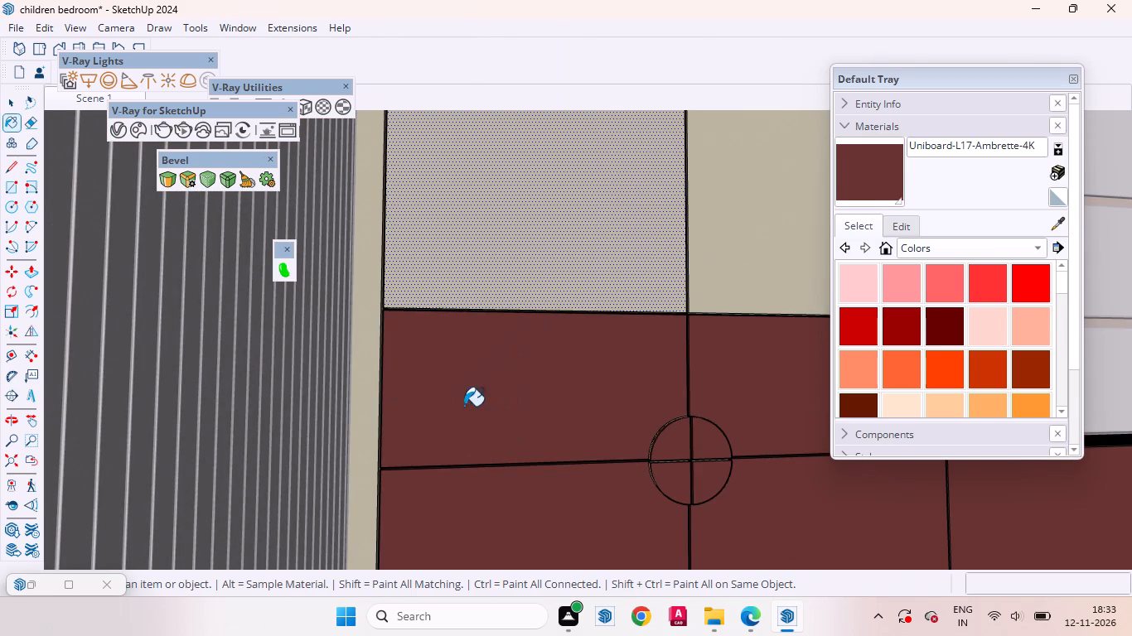
{"action": "scroll", "coordinate": [451, 378], "scroll_direction": "up", "scroll_amount": 20}
{"action": "scroll", "coordinate": [451, 378], "scroll_direction": "up", "scroll_amount": 6}
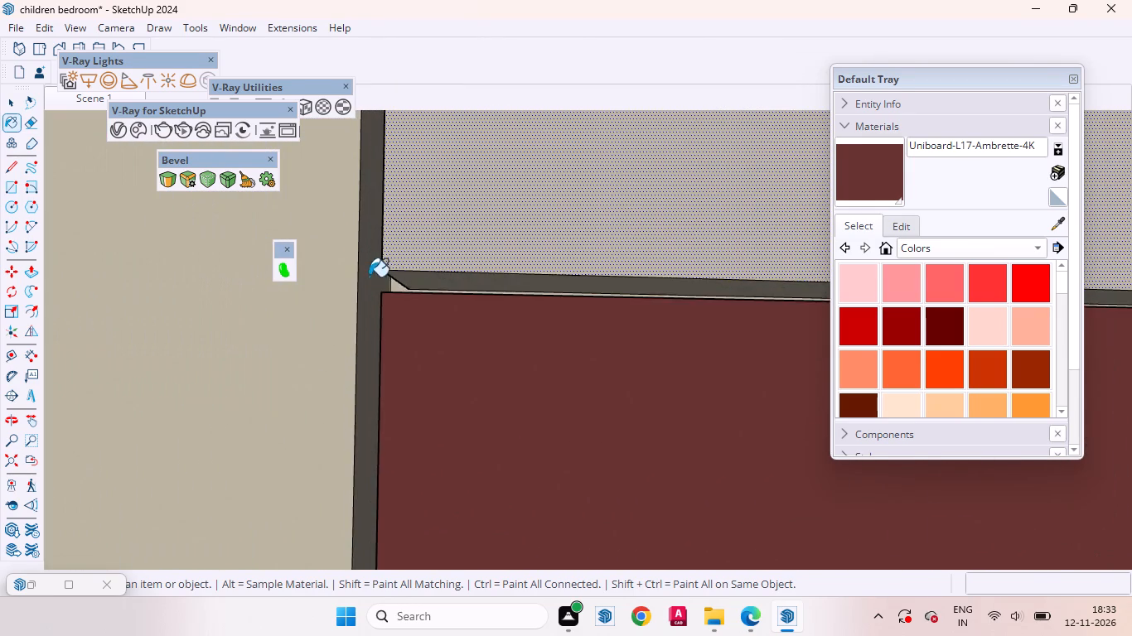
{"action": "scroll", "coordinate": [369, 277], "scroll_direction": "up", "scroll_amount": 13}
{"action": "middle_click_drag", "start_coordinate": [472, 312], "coordinate": [472, 351]}
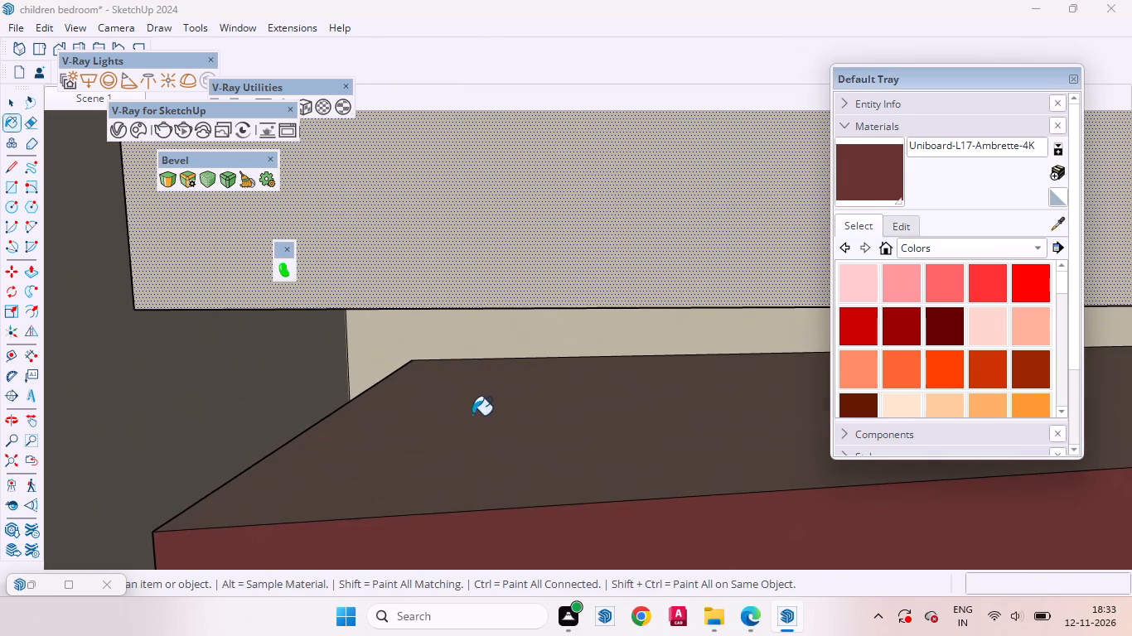
{"action": "left_click", "coordinate": [475, 418]}
{"action": "scroll", "coordinate": [534, 397], "scroll_direction": "down", "scroll_amount": 8}
{"action": "middle_click_drag", "start_coordinate": [506, 422], "coordinate": [571, 407]}
{"action": "left_click", "coordinate": [492, 445]}
{"action": "middle_click_drag", "start_coordinate": [555, 436], "coordinate": [474, 430]}
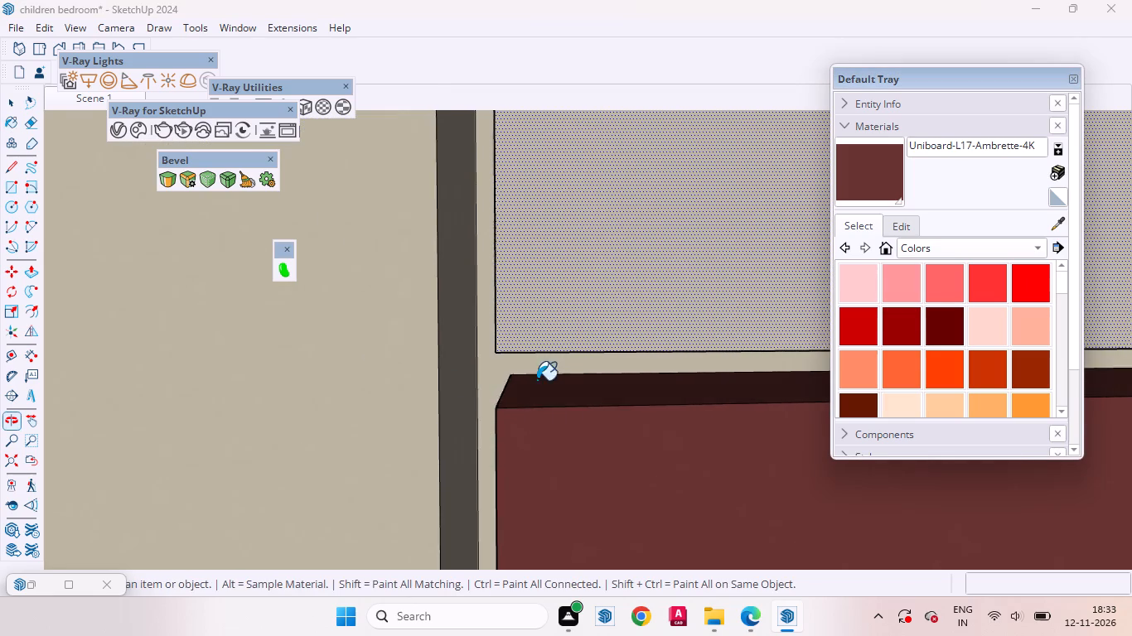
Paint the underside edge of the lower base panels beneath the left round handle with Uniboard-L17-Ambrette-4K.
{"action": "scroll", "coordinate": [538, 380], "scroll_direction": "down", "scroll_amount": 16}
{"action": "scroll", "coordinate": [506, 310], "scroll_direction": "down", "scroll_amount": 11}
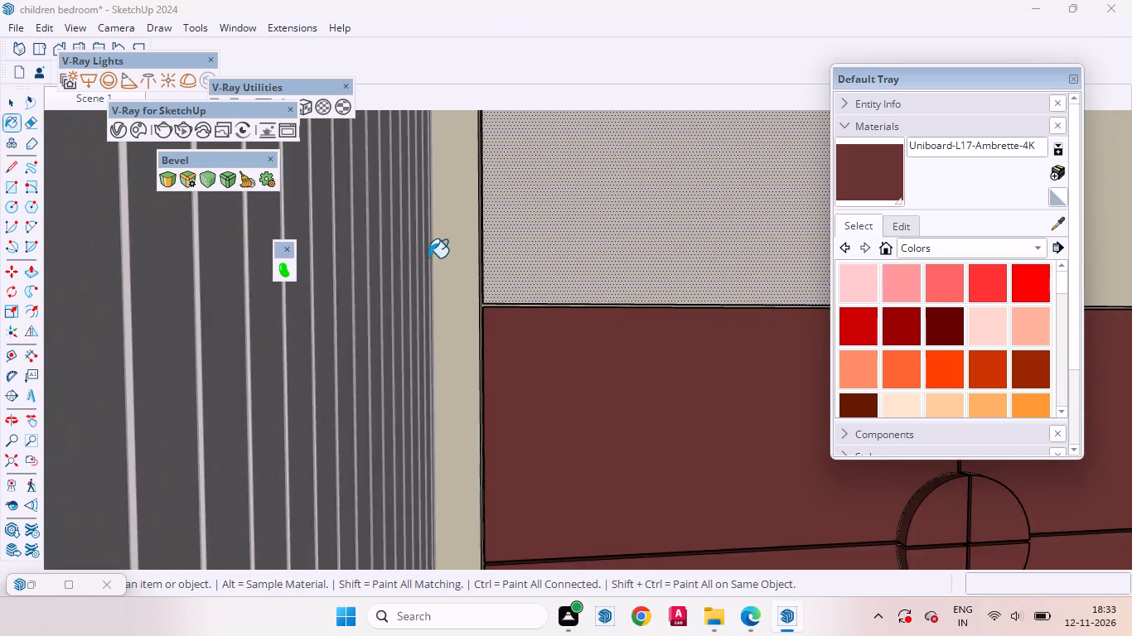
{"action": "scroll", "coordinate": [428, 258], "scroll_direction": "down", "scroll_amount": 11}
{"action": "scroll", "coordinate": [672, 435], "scroll_direction": "up", "scroll_amount": 10}
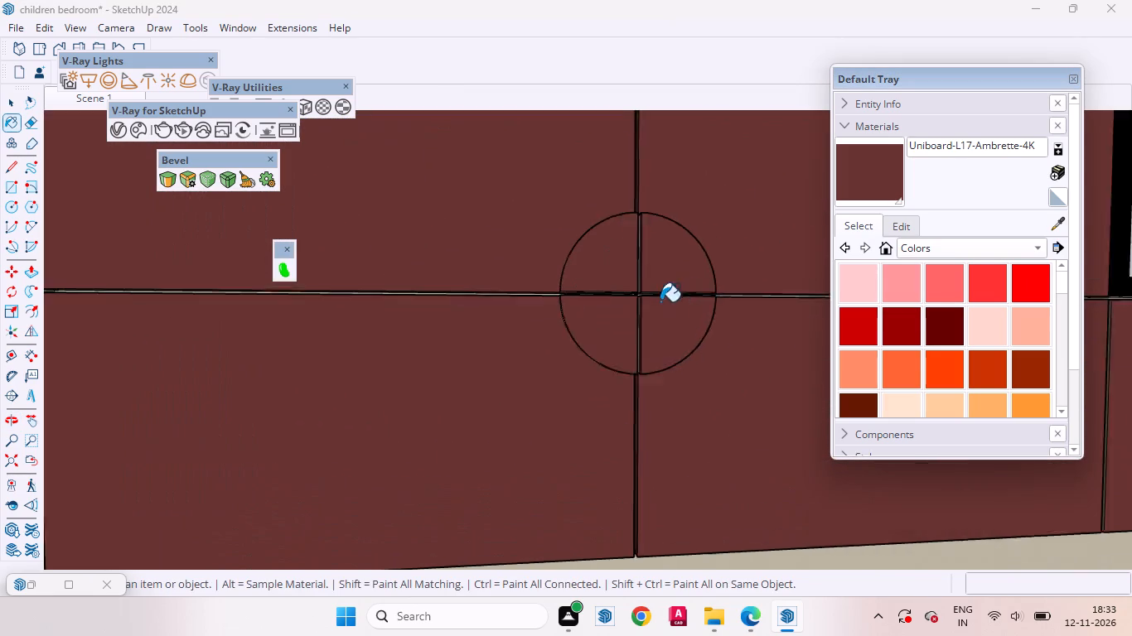
{"action": "scroll", "coordinate": [660, 301], "scroll_direction": "up", "scroll_amount": 6}
{"action": "middle_click_drag", "start_coordinate": [619, 307], "coordinate": [702, 292]}
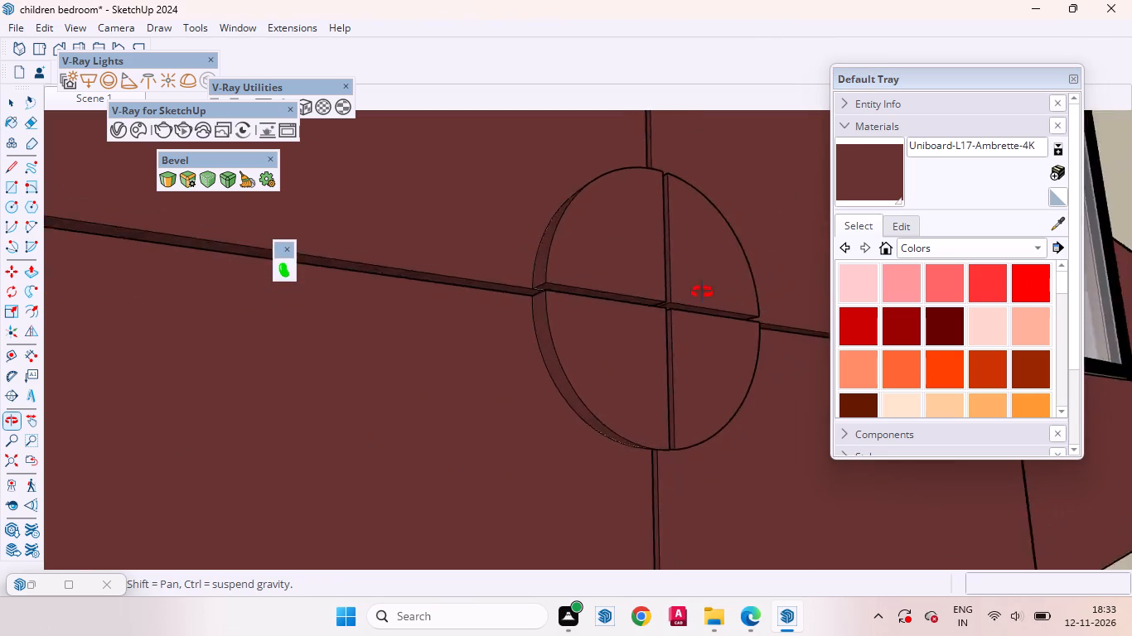
{"action": "middle_click_drag", "start_coordinate": [702, 292], "coordinate": [593, 262]}
{"action": "scroll", "coordinate": [602, 272], "scroll_direction": "down", "scroll_amount": 4}
{"action": "scroll", "coordinate": [602, 274], "scroll_direction": "up", "scroll_amount": 1}
{"action": "scroll", "coordinate": [593, 277], "scroll_direction": "down", "scroll_amount": 8}
{"action": "scroll", "coordinate": [566, 508], "scroll_direction": "up", "scroll_amount": 7}
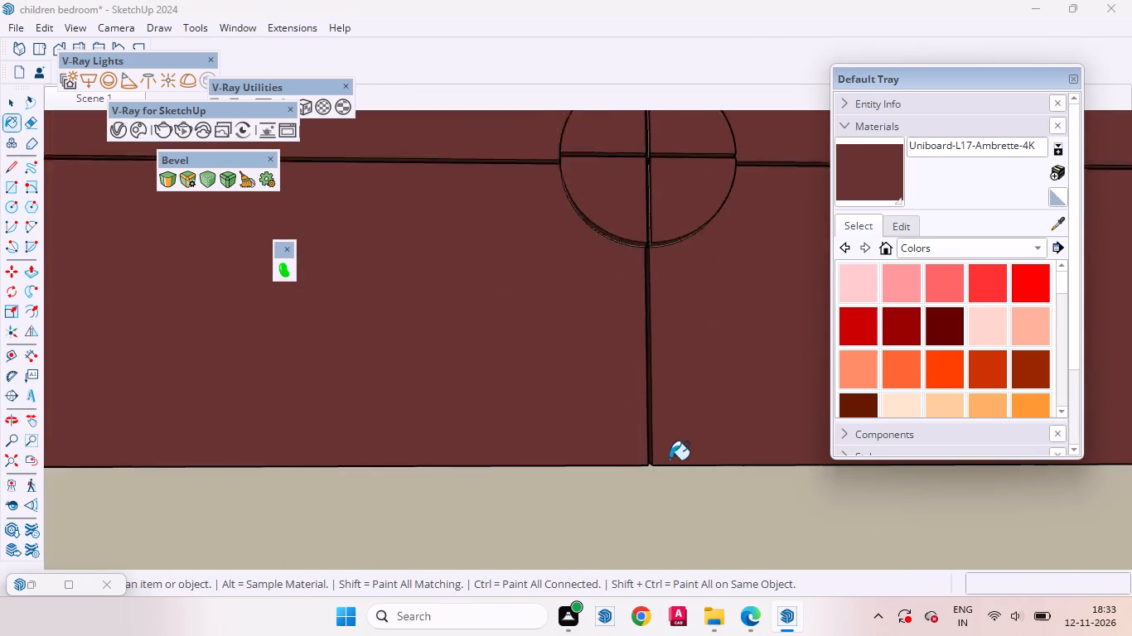
{"action": "scroll", "coordinate": [670, 460], "scroll_direction": "up", "scroll_amount": 5}
{"action": "middle_click_drag", "start_coordinate": [660, 478], "coordinate": [659, 304]}
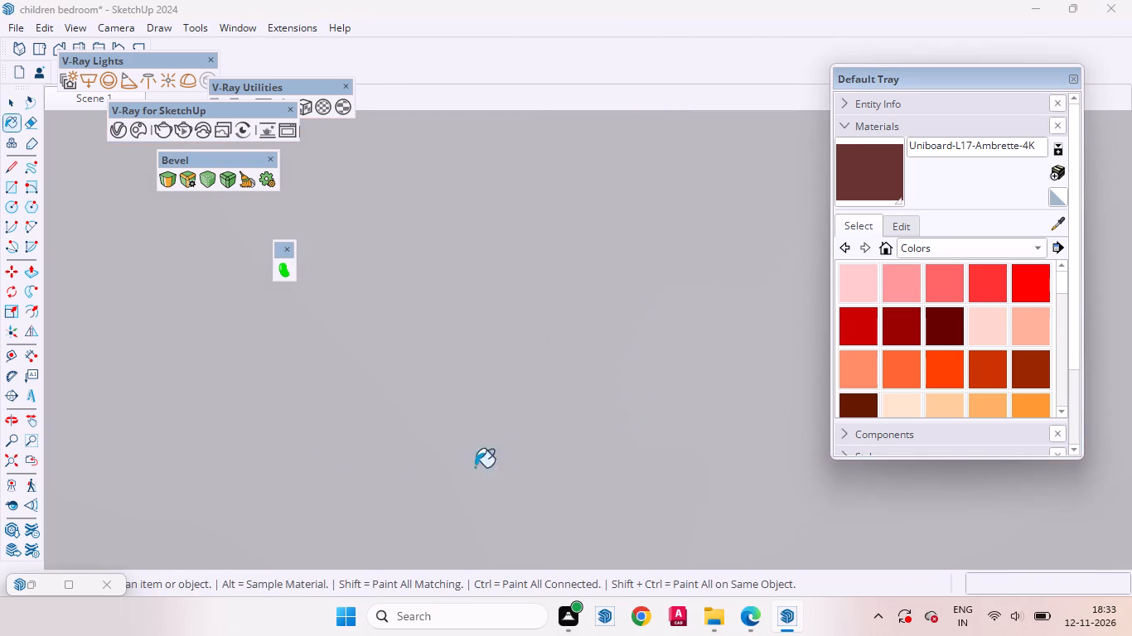
{"action": "left_click", "coordinate": [33, 454]}
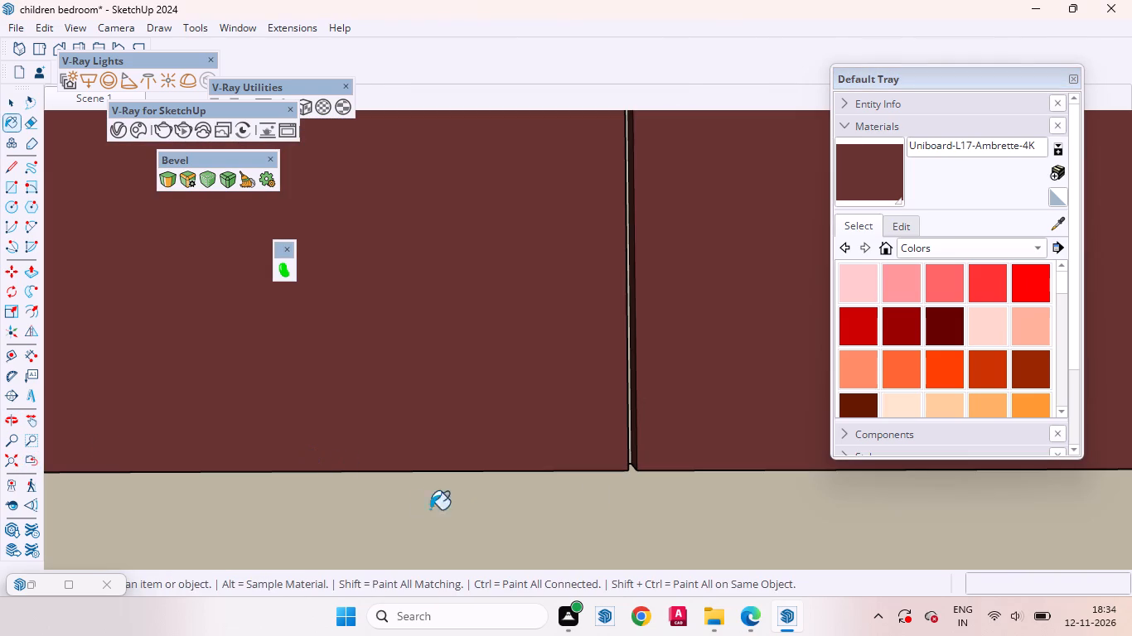
{"action": "scroll", "coordinate": [721, 467], "scroll_direction": "up", "scroll_amount": 5}
{"action": "middle_click_drag", "start_coordinate": [607, 478], "coordinate": [616, 378]}
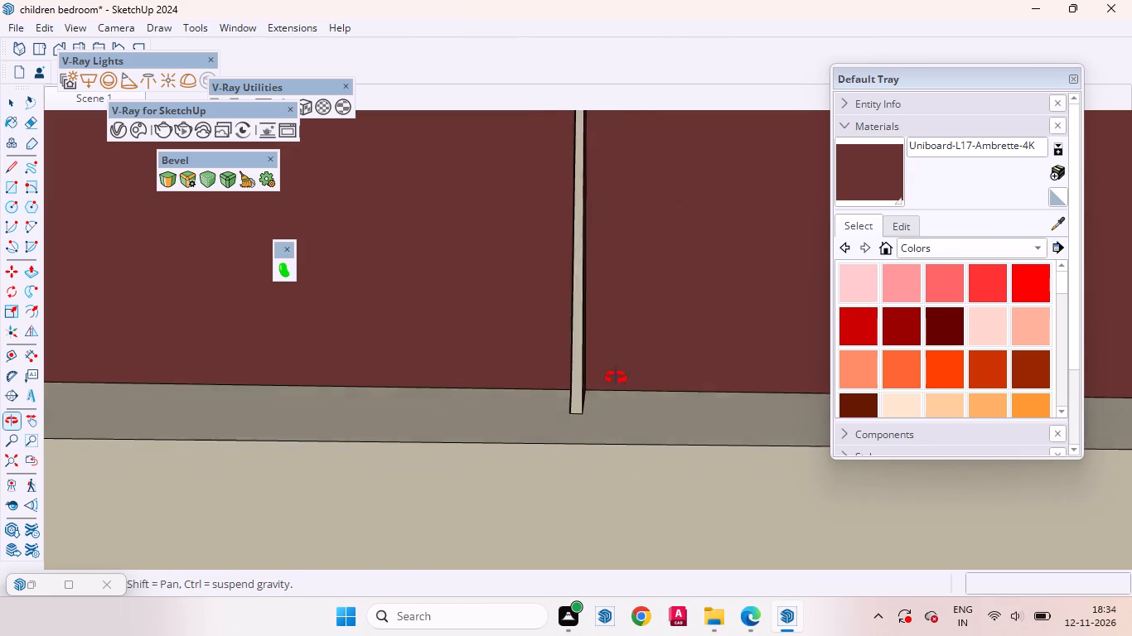
{"action": "middle_click_drag", "start_coordinate": [616, 378], "coordinate": [617, 375]}
{"action": "left_click", "coordinate": [633, 426]}
{"action": "middle_click_drag", "start_coordinate": [577, 422], "coordinate": [554, 486]}
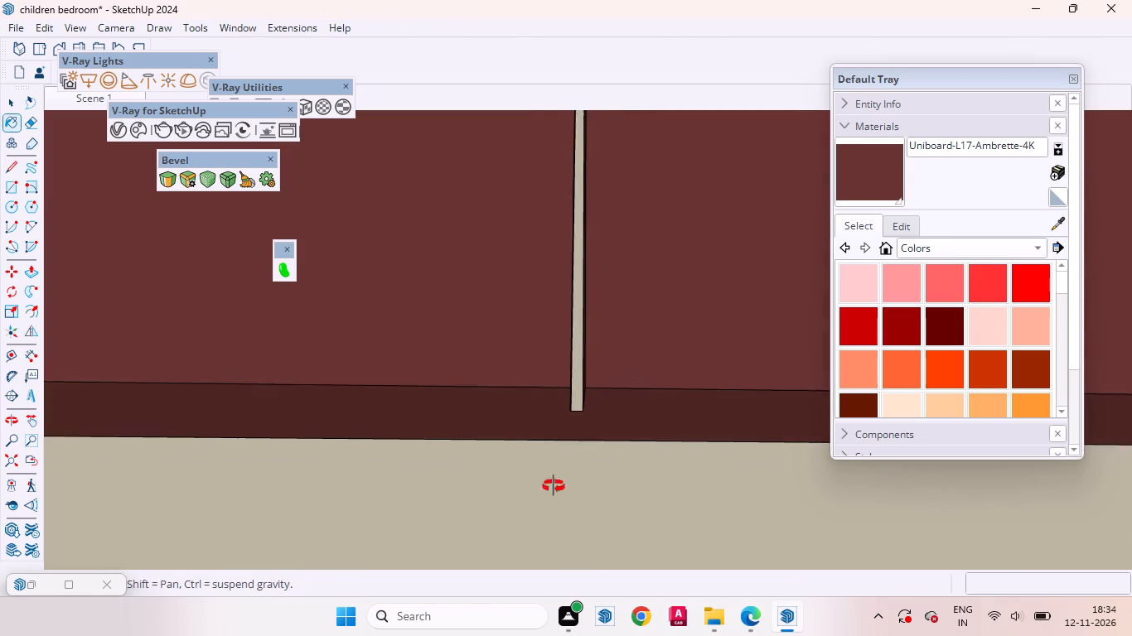
{"action": "middle_click_drag", "start_coordinate": [554, 486], "coordinate": [486, 518]}
Paint both edges of the vertical joint on the right of the panel below the drawer unit with Uniboard-L17-Ambrette-4K.
{"action": "scroll", "coordinate": [520, 486], "scroll_direction": "down", "scroll_amount": 20}
{"action": "scroll", "coordinate": [520, 486], "scroll_direction": "down", "scroll_amount": 4}
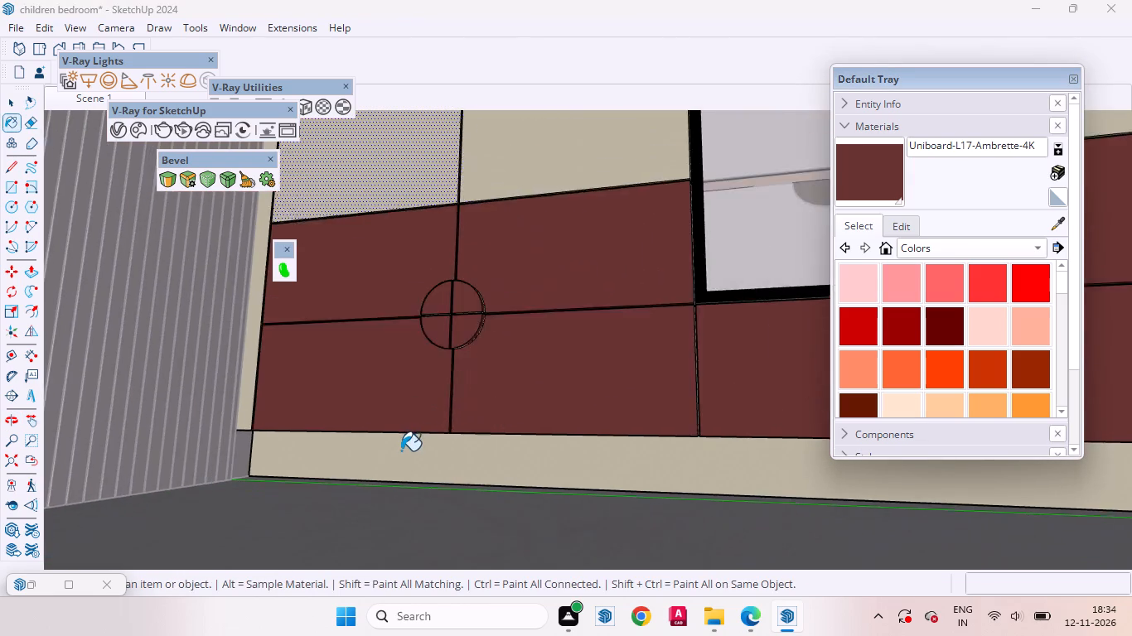
{"action": "scroll", "coordinate": [401, 450], "scroll_direction": "down", "scroll_amount": 7}
{"action": "scroll", "coordinate": [770, 470], "scroll_direction": "up", "scroll_amount": 4}
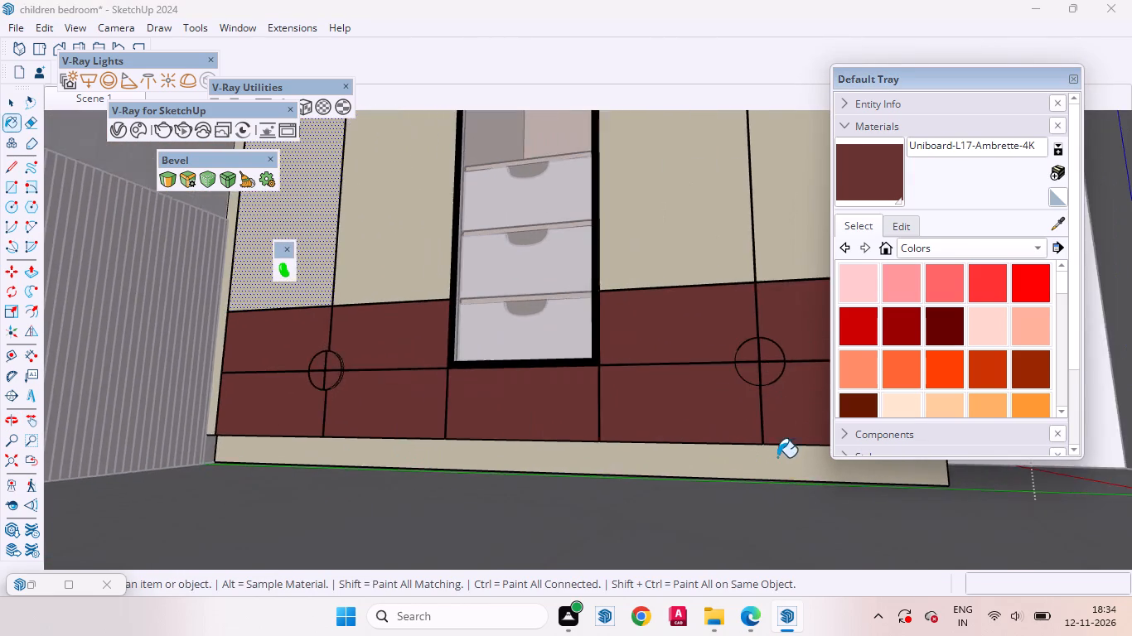
{"action": "scroll", "coordinate": [777, 457], "scroll_direction": "up", "scroll_amount": 3}
{"action": "middle_click_drag", "start_coordinate": [747, 458], "coordinate": [812, 422]}
{"action": "scroll", "coordinate": [689, 426], "scroll_direction": "up", "scroll_amount": 4}
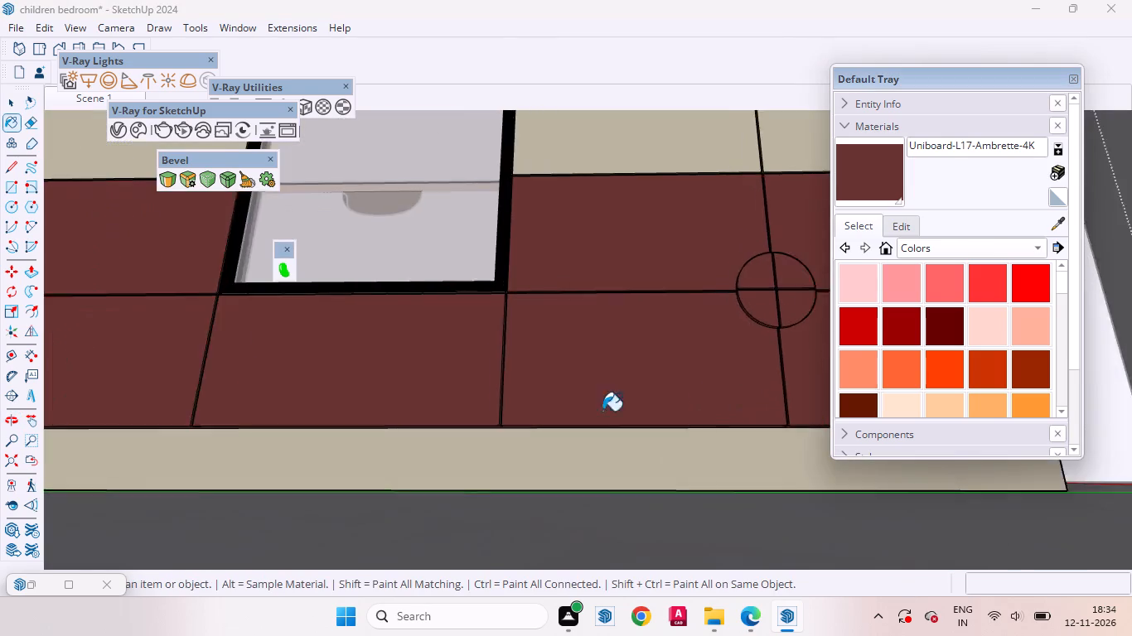
{"action": "scroll", "coordinate": [602, 411], "scroll_direction": "up", "scroll_amount": 7}
{"action": "middle_click_drag", "start_coordinate": [510, 439], "coordinate": [543, 413]}
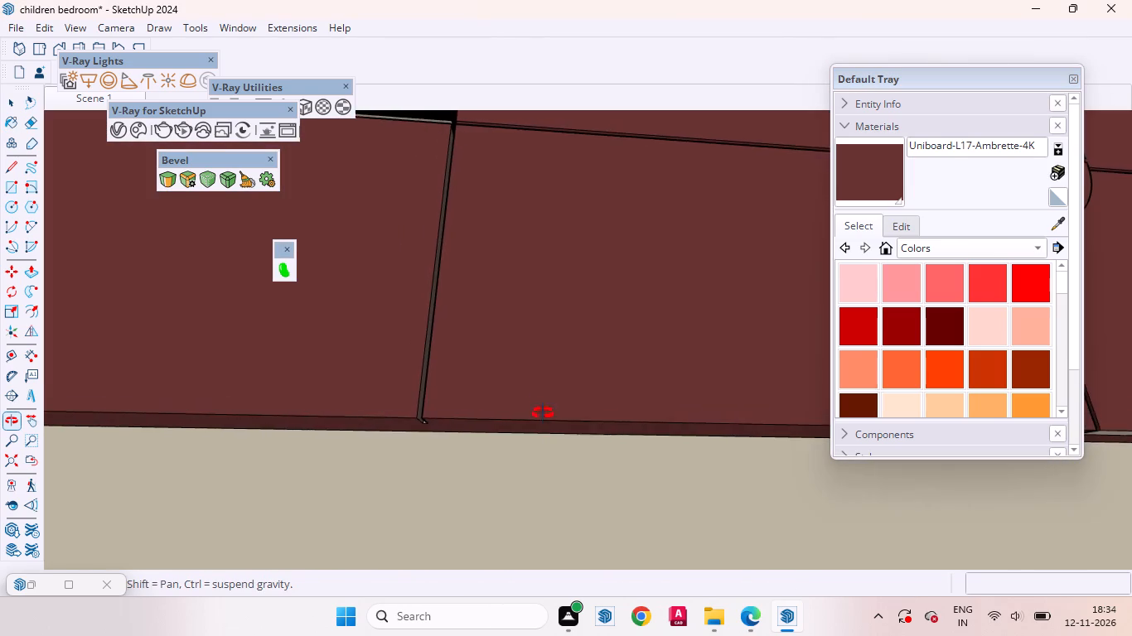
{"action": "middle_click_drag", "start_coordinate": [543, 413], "coordinate": [539, 414]}
{"action": "scroll", "coordinate": [394, 359], "scroll_direction": "up", "scroll_amount": 12}
{"action": "left_click", "coordinate": [428, 393]}
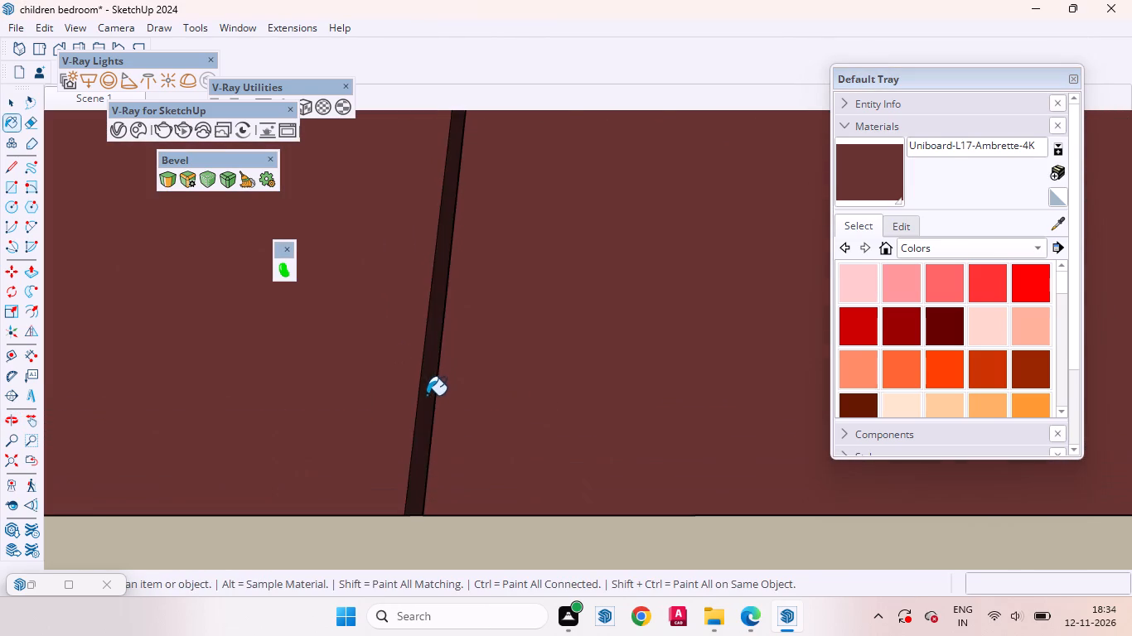
{"action": "middle_click_drag", "start_coordinate": [427, 395], "coordinate": [613, 441]}
{"action": "left_click", "coordinate": [439, 382]}
{"action": "scroll", "coordinate": [423, 465], "scroll_direction": "down", "scroll_amount": 20}
{"action": "scroll", "coordinate": [423, 465], "scroll_direction": "down", "scroll_amount": 12}
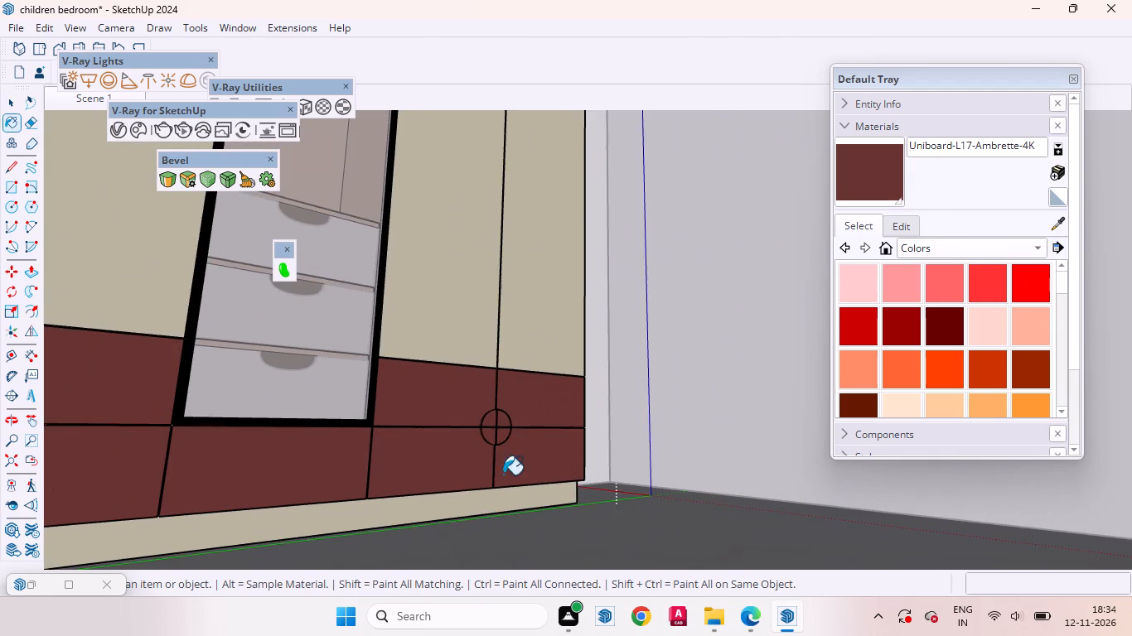
Paint the joint edges at the drawer unit's lower left corner and the top edge of the panel below it with Uniboard-L17-Ambrette-4K.
{"action": "scroll", "coordinate": [156, 472], "scroll_direction": "up", "scroll_amount": 20}
{"action": "scroll", "coordinate": [156, 472], "scroll_direction": "up", "scroll_amount": 4}
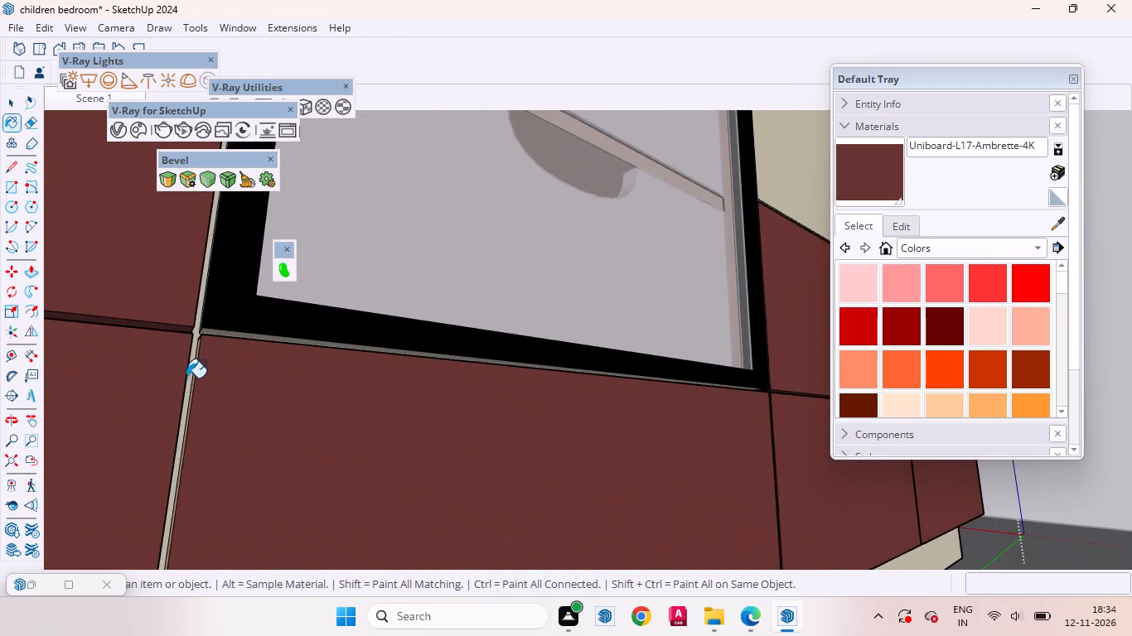
{"action": "scroll", "coordinate": [186, 378], "scroll_direction": "up", "scroll_amount": 3}
{"action": "middle_click_drag", "start_coordinate": [190, 372], "coordinate": [248, 388]}
{"action": "scroll", "coordinate": [196, 356], "scroll_direction": "up", "scroll_amount": 6}
{"action": "left_click", "coordinate": [157, 349]}
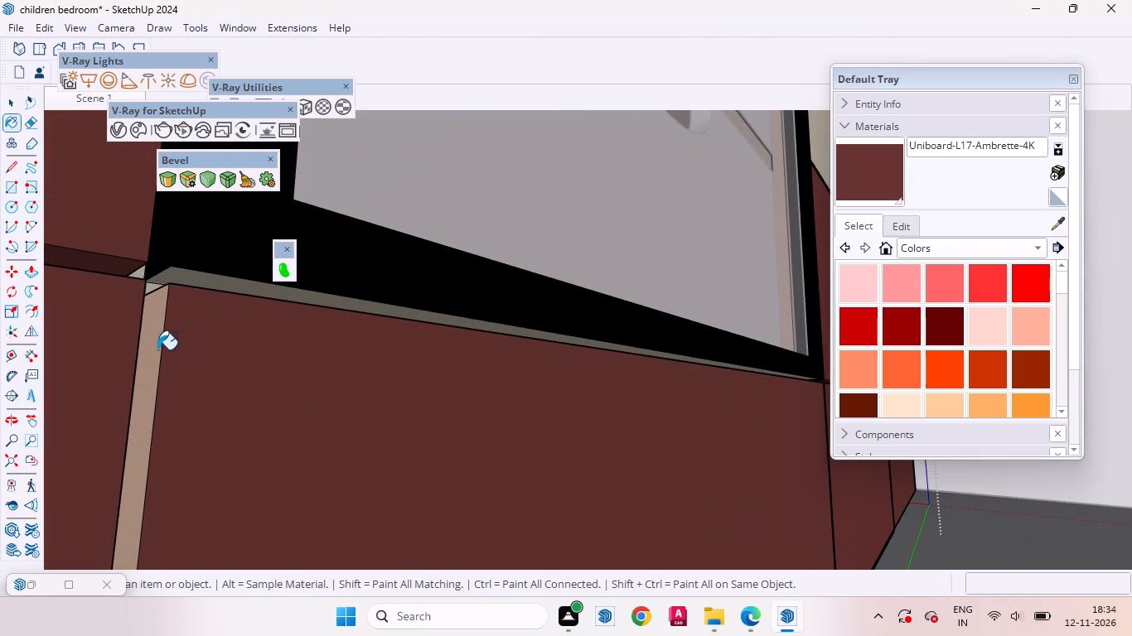
{"action": "middle_click_drag", "start_coordinate": [212, 344], "coordinate": [79, 449]}
{"action": "scroll", "coordinate": [249, 368], "scroll_direction": "up", "scroll_amount": 7}
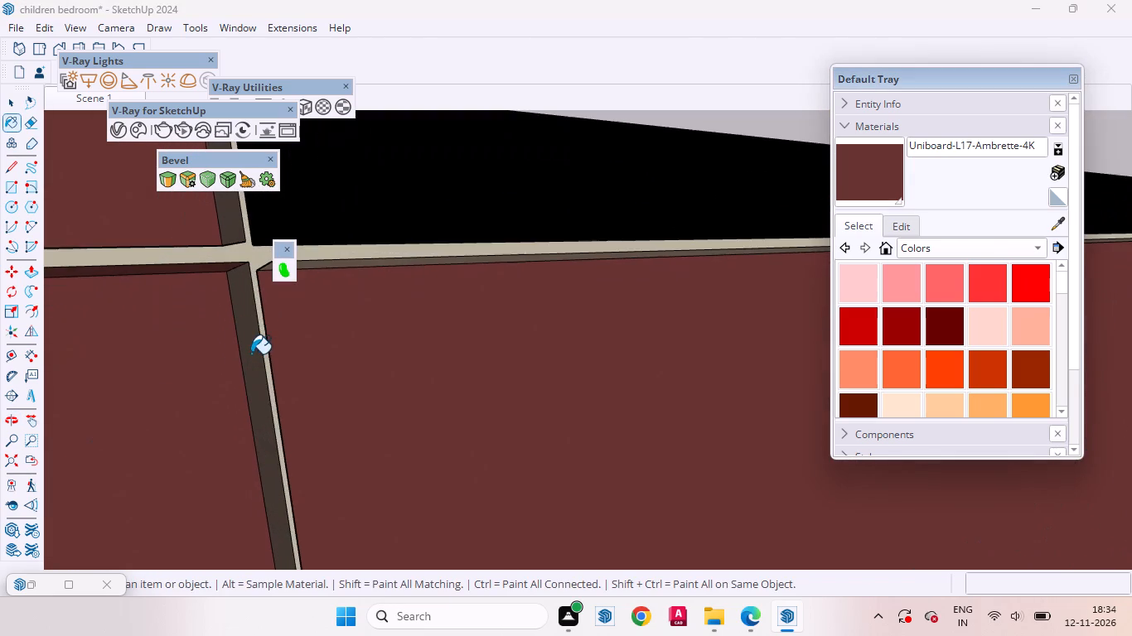
{"action": "left_click", "coordinate": [249, 348]}
{"action": "scroll", "coordinate": [331, 477], "scroll_direction": "down", "scroll_amount": 5}
{"action": "scroll", "coordinate": [311, 335], "scroll_direction": "up", "scroll_amount": 7}
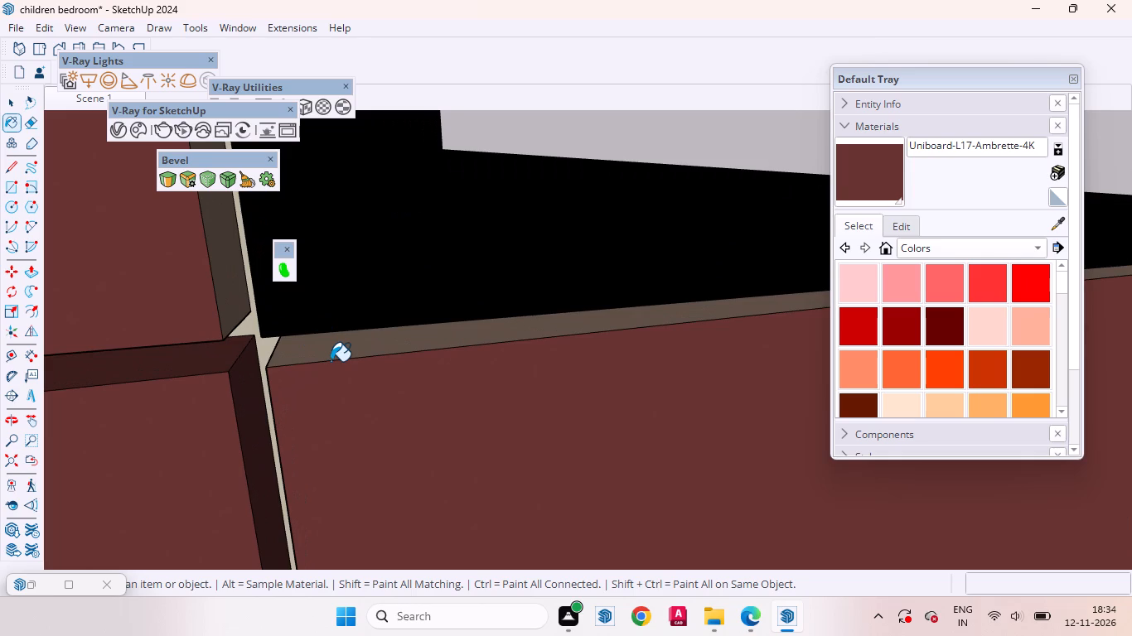
{"action": "left_click", "coordinate": [332, 351]}
{"action": "left_click", "coordinate": [232, 284]}
{"action": "scroll", "coordinate": [512, 471], "scroll_direction": "down", "scroll_amount": 5}
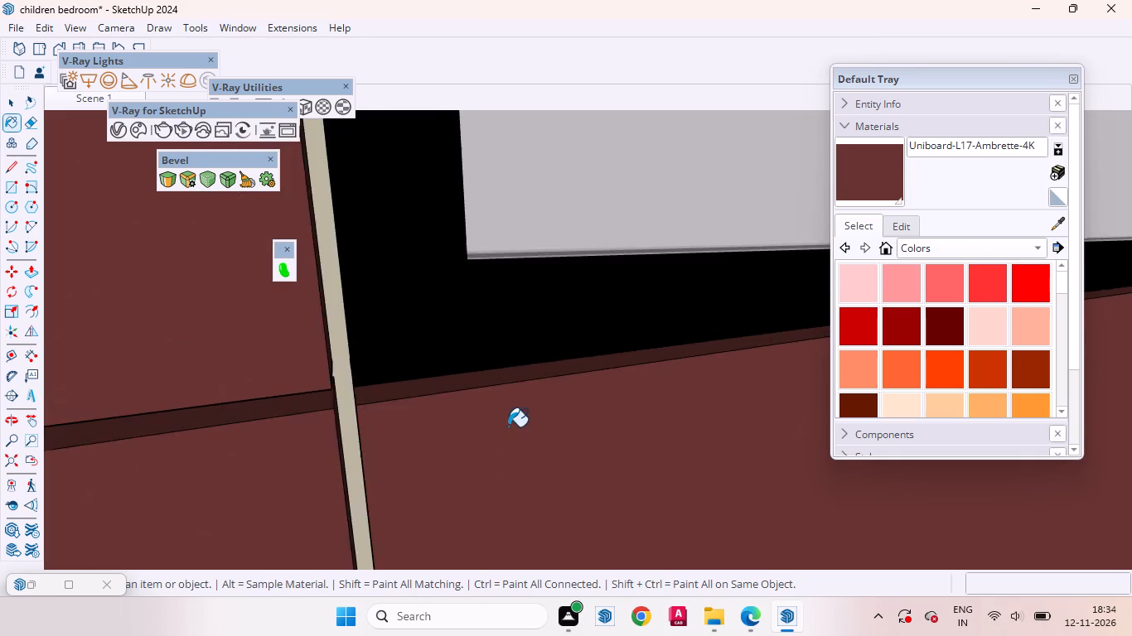
Paint the panel joint edges at the drawer unit's lower right corner with Uniboard-L17-Ambrette-4K.
{"action": "scroll", "coordinate": [508, 426], "scroll_direction": "down", "scroll_amount": 20}
{"action": "scroll", "coordinate": [508, 426], "scroll_direction": "down", "scroll_amount": 7}
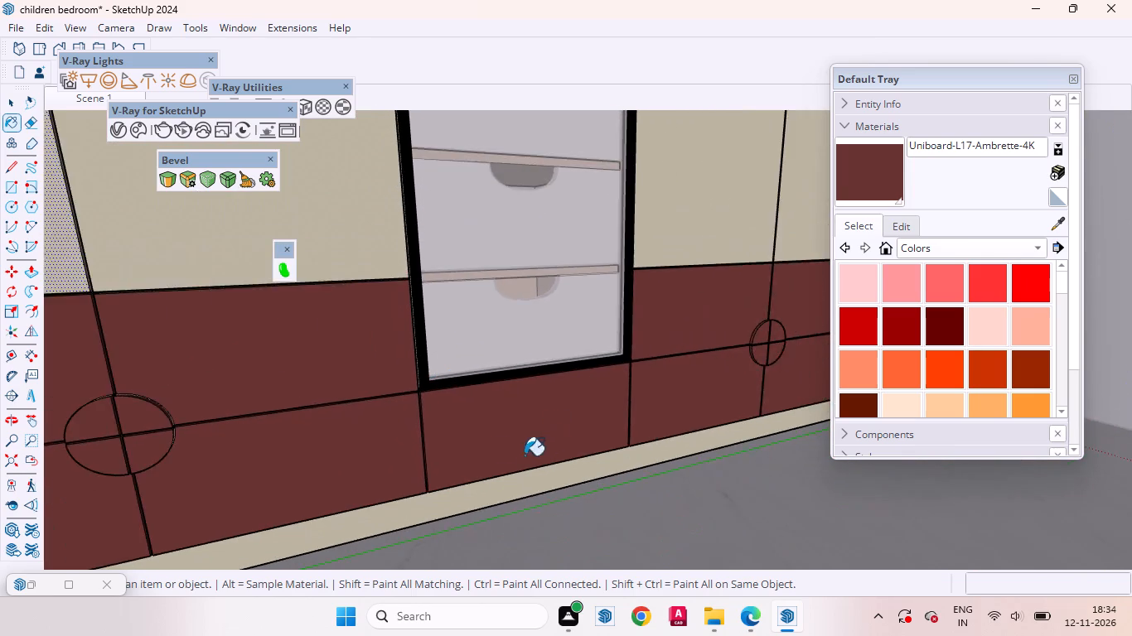
{"action": "scroll", "coordinate": [470, 461], "scroll_direction": "up", "scroll_amount": 5}
{"action": "middle_click_drag", "start_coordinate": [467, 494], "coordinate": [293, 442]}
{"action": "scroll", "coordinate": [798, 369], "scroll_direction": "up", "scroll_amount": 20}
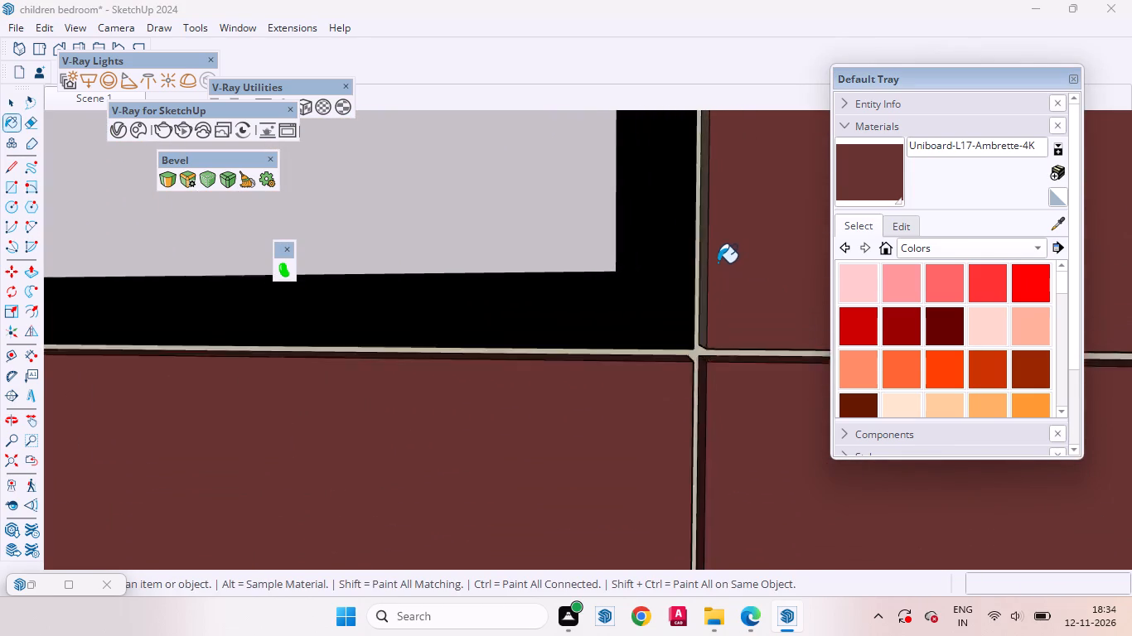
{"action": "scroll", "coordinate": [718, 263], "scroll_direction": "up", "scroll_amount": 10}
{"action": "left_click", "coordinate": [717, 264]}
{"action": "scroll", "coordinate": [706, 299], "scroll_direction": "down", "scroll_amount": 6}
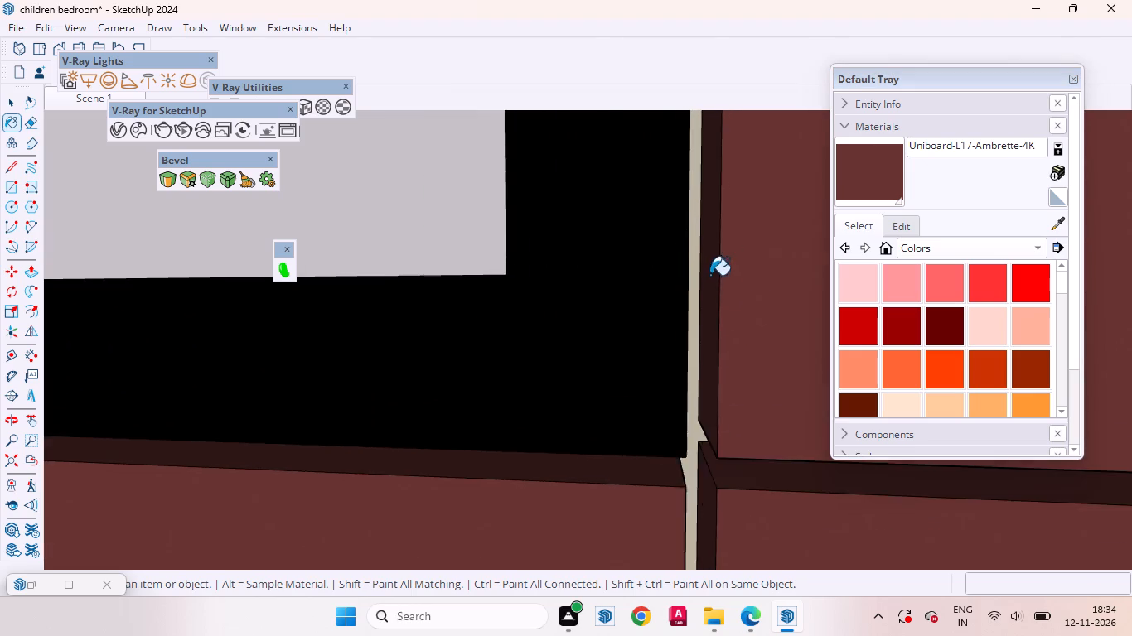
{"action": "scroll", "coordinate": [710, 275], "scroll_direction": "down", "scroll_amount": 2}
{"action": "scroll", "coordinate": [719, 464], "scroll_direction": "up", "scroll_amount": 11}
{"action": "left_click", "coordinate": [734, 394]}
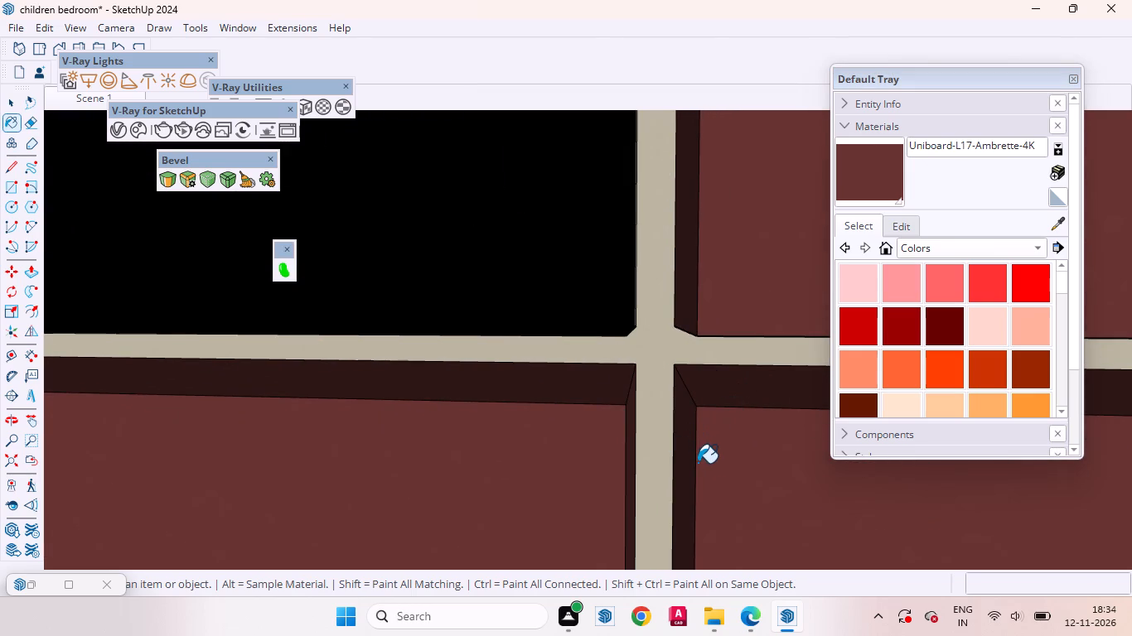
{"action": "left_click", "coordinate": [694, 461]}
Inspect the base panel joints to the right of the drawer unit, leave the wardrobe group and return to Scene 1.
{"action": "scroll", "coordinate": [668, 470], "scroll_direction": "down", "scroll_amount": 1}
{"action": "scroll", "coordinate": [666, 471], "scroll_direction": "up", "scroll_amount": 1}
{"action": "scroll", "coordinate": [666, 472], "scroll_direction": "down", "scroll_amount": 19}
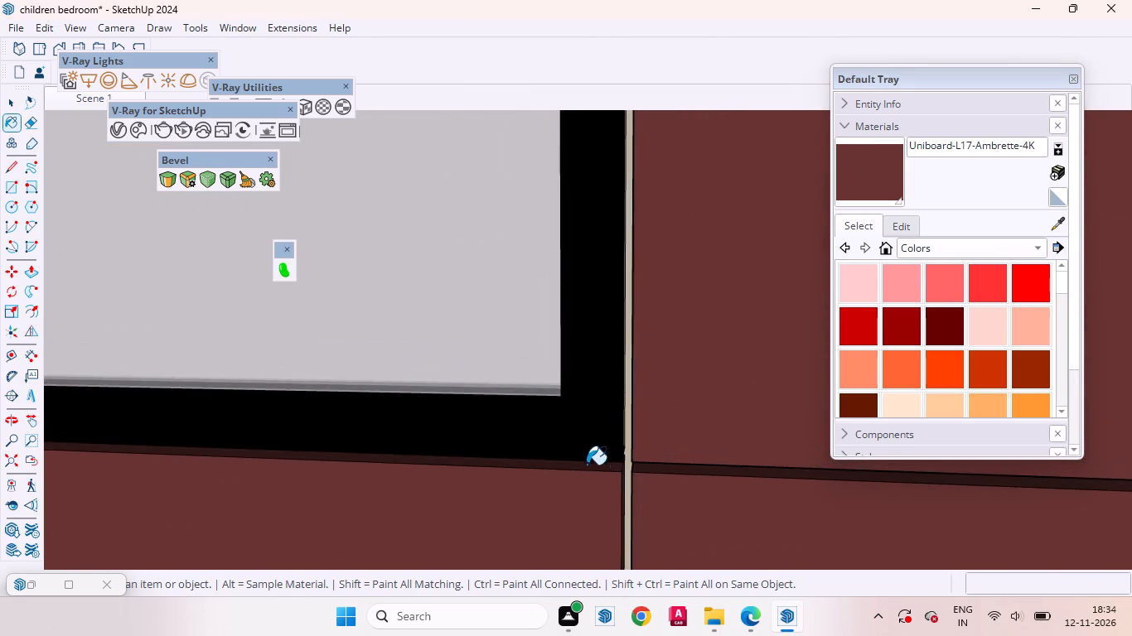
{"action": "scroll", "coordinate": [587, 465], "scroll_direction": "down", "scroll_amount": 2}
{"action": "scroll", "coordinate": [586, 463], "scroll_direction": "up", "scroll_amount": 1}
{"action": "scroll", "coordinate": [586, 463], "scroll_direction": "down", "scroll_amount": 16}
{"action": "scroll", "coordinate": [598, 384], "scroll_direction": "up", "scroll_amount": 8}
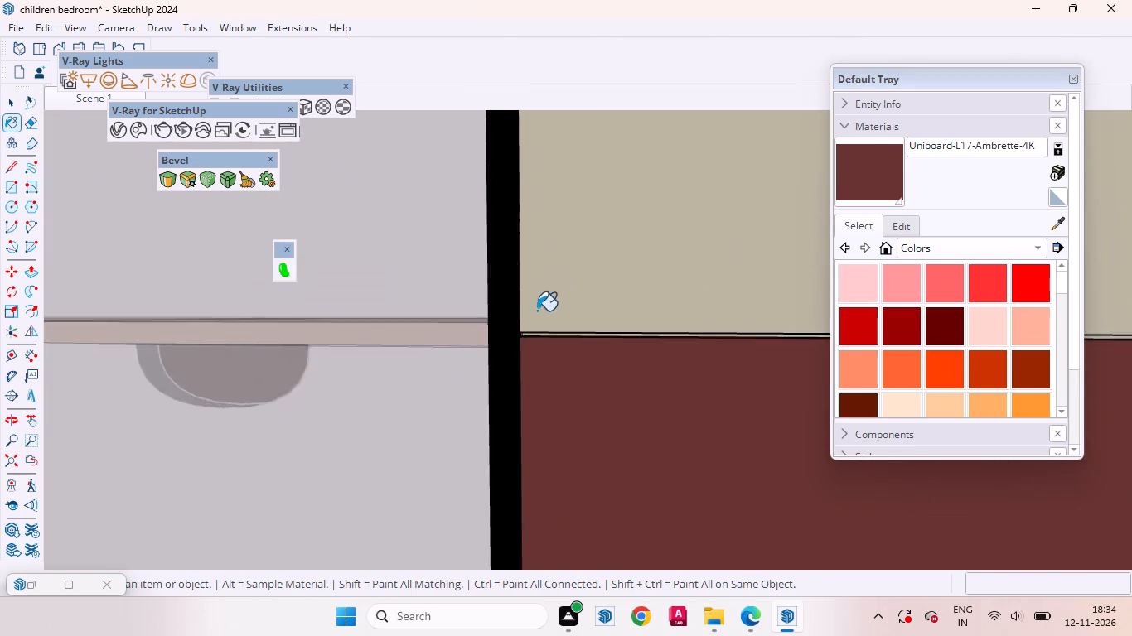
{"action": "scroll", "coordinate": [537, 311], "scroll_direction": "up", "scroll_amount": 6}
{"action": "middle_click_drag", "start_coordinate": [555, 352], "coordinate": [579, 440]}
{"action": "scroll", "coordinate": [600, 265], "scroll_direction": "down", "scroll_amount": 11}
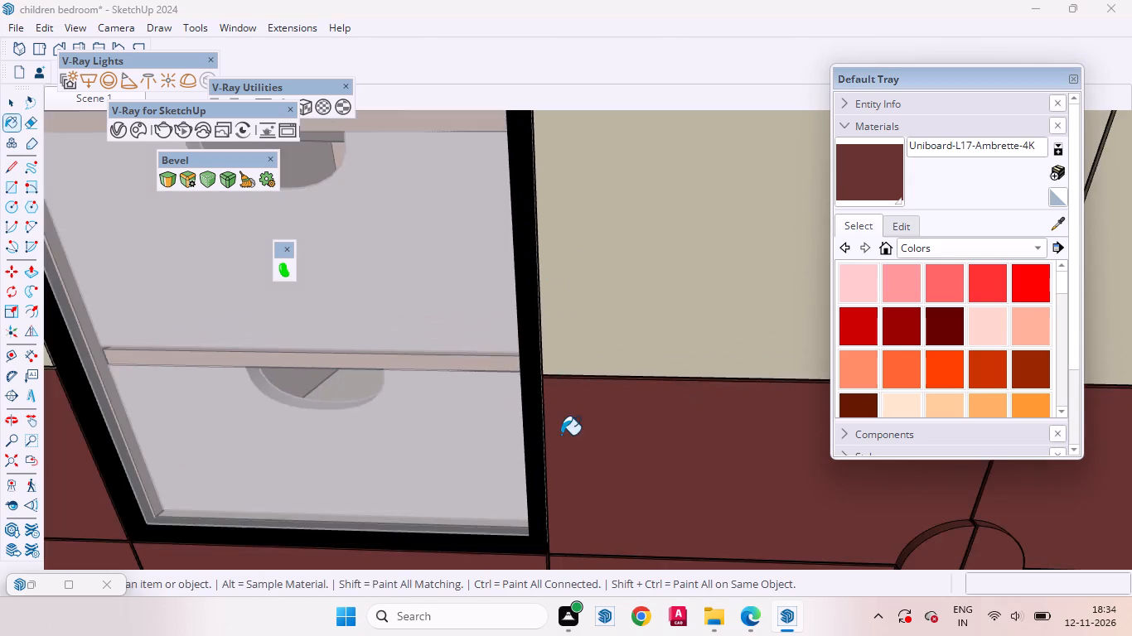
{"action": "scroll", "coordinate": [561, 435], "scroll_direction": "down", "scroll_amount": 20}
{"action": "scroll", "coordinate": [561, 435], "scroll_direction": "down", "scroll_amount": 9}
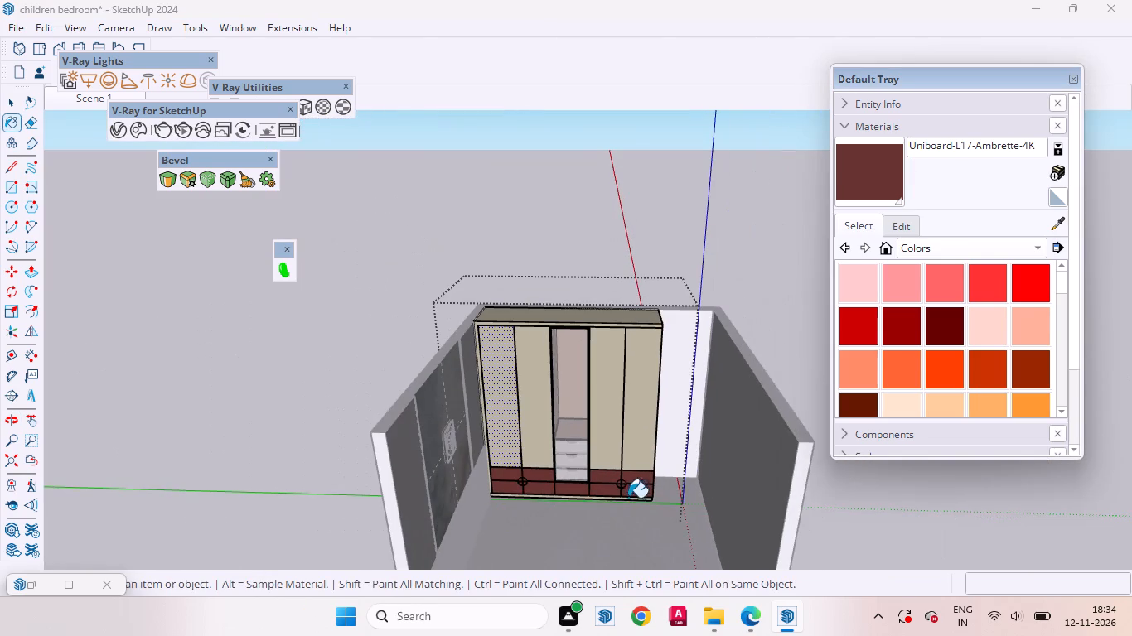
{"action": "left_click", "coordinate": [15, 99]}
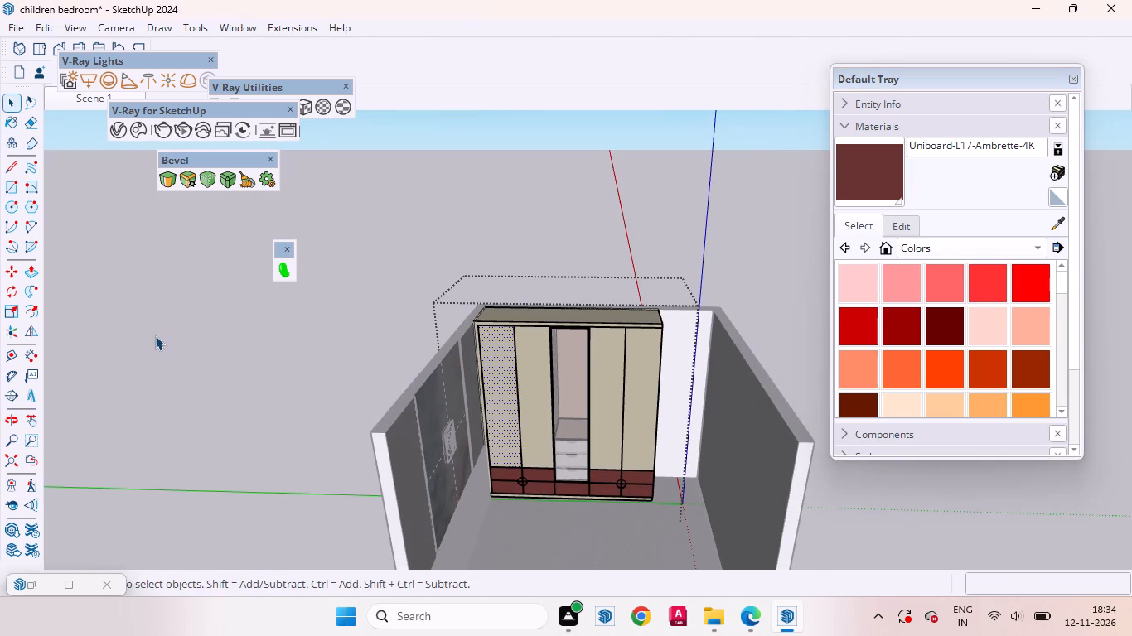
{"action": "left_click", "coordinate": [156, 336]}
{"action": "left_click", "coordinate": [87, 98]}
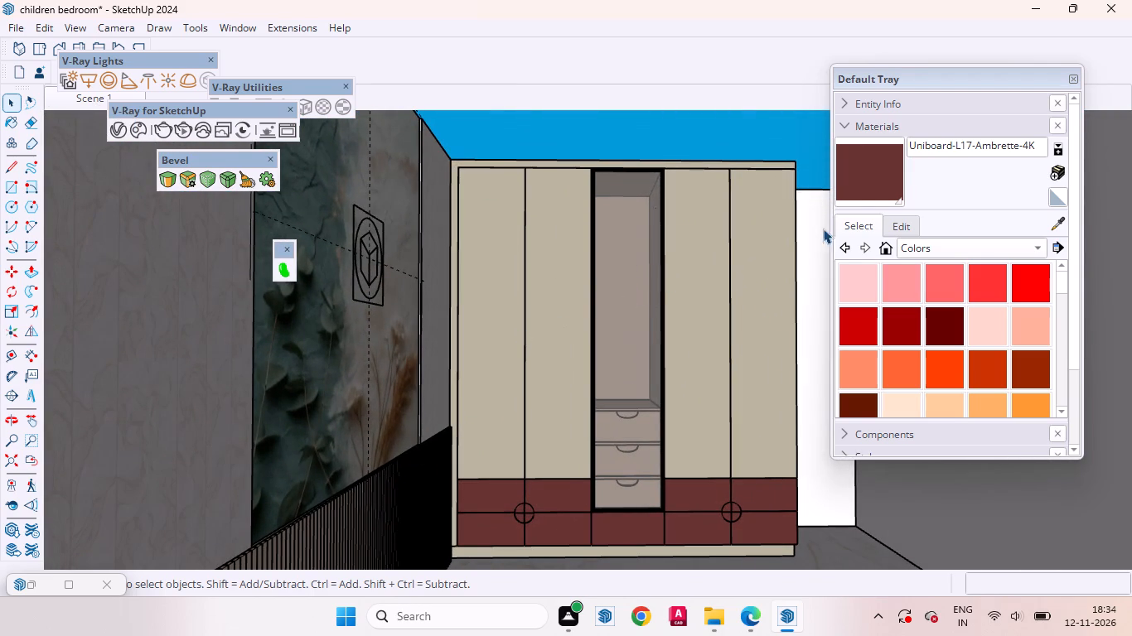
Apply Uniboard-L19-Putty-4K, sampled from a wardrobe door, to the fluted headboard panel and return to Scene 1.
{"action": "left_click", "coordinate": [1062, 227]}
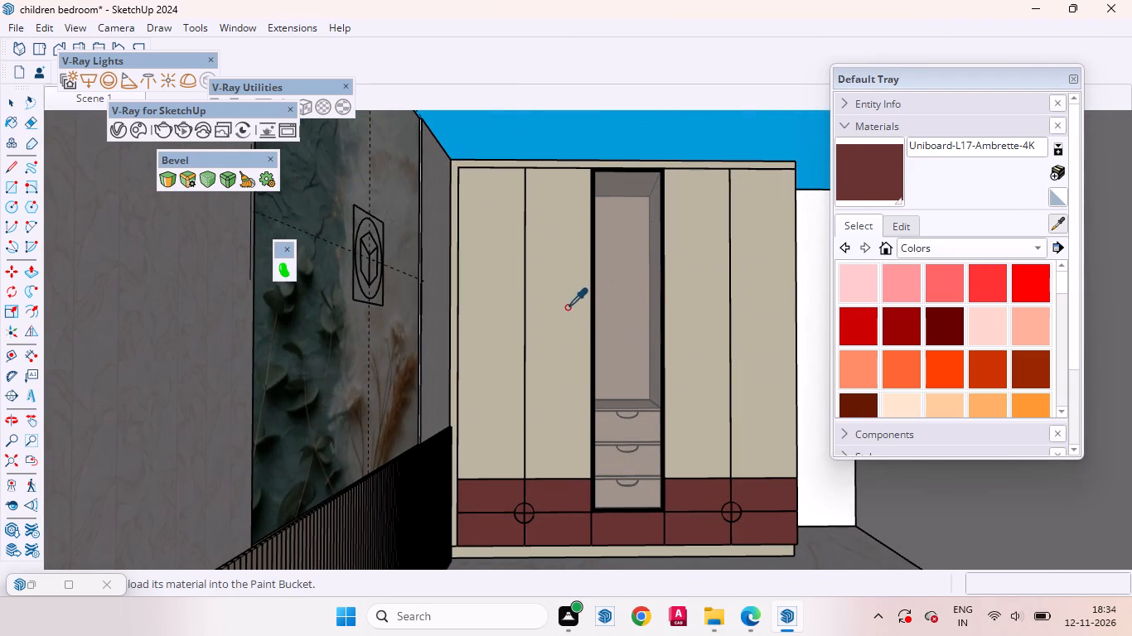
{"action": "left_click", "coordinate": [562, 309]}
{"action": "scroll", "coordinate": [353, 472], "scroll_direction": "up", "scroll_amount": 3}
{"action": "scroll", "coordinate": [365, 289], "scroll_direction": "down", "scroll_amount": 4}
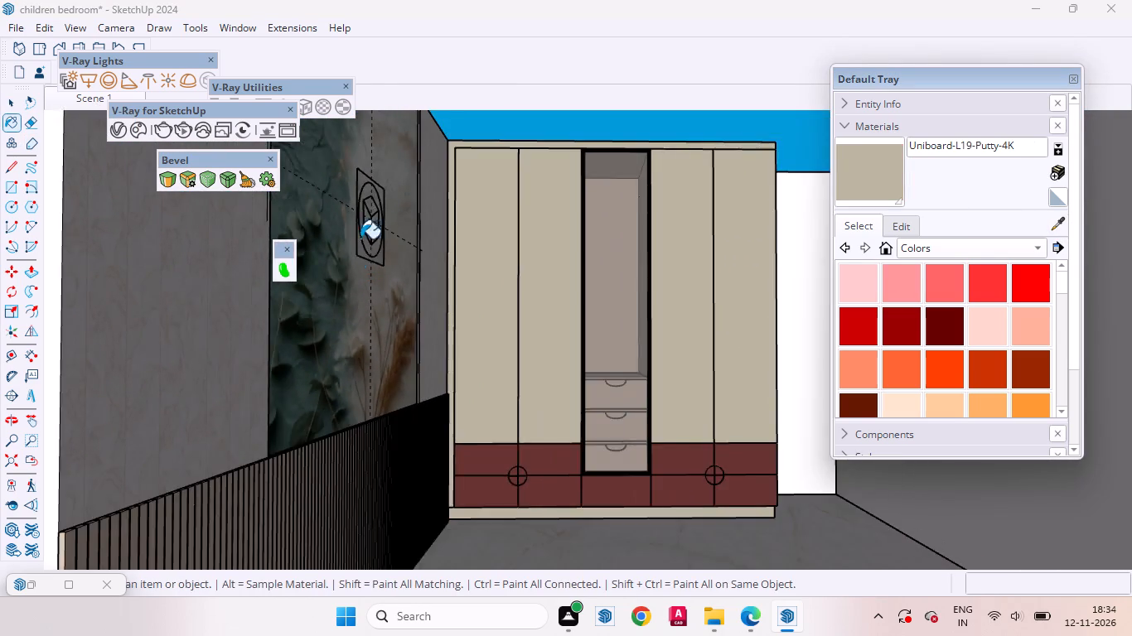
{"action": "scroll", "coordinate": [360, 238], "scroll_direction": "down", "scroll_amount": 4}
{"action": "scroll", "coordinate": [293, 522], "scroll_direction": "up", "scroll_amount": 20}
{"action": "scroll", "coordinate": [293, 522], "scroll_direction": "up", "scroll_amount": 3}
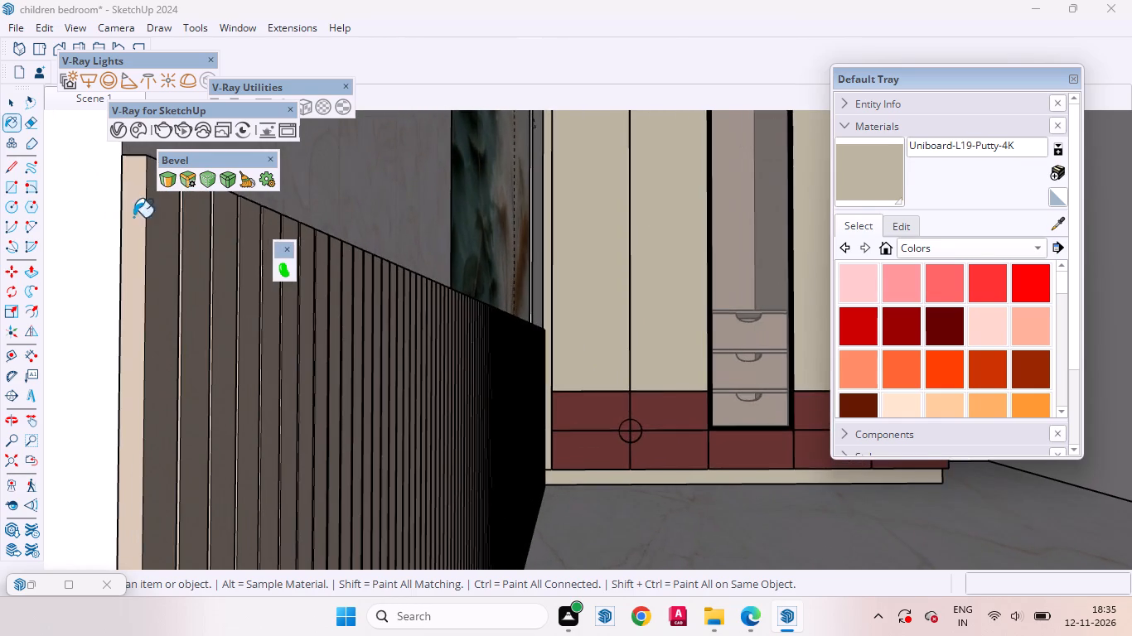
{"action": "middle_click_drag", "start_coordinate": [187, 288], "coordinate": [38, 349]}
{"action": "left_click", "coordinate": [159, 233]}
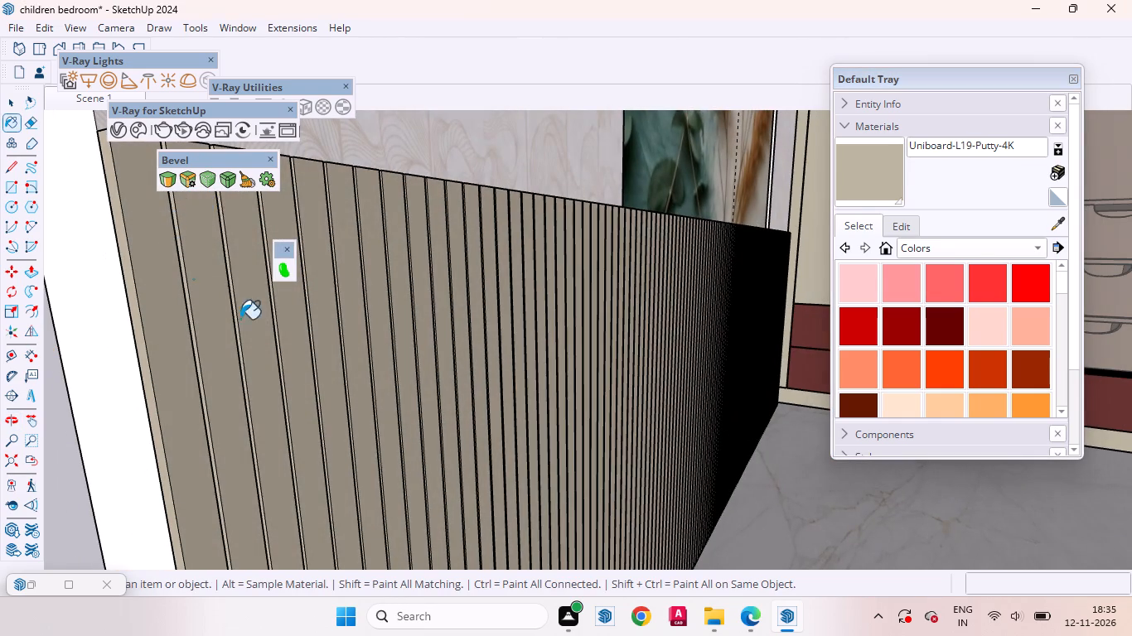
{"action": "scroll", "coordinate": [352, 377], "scroll_direction": "down", "scroll_amount": 5}
{"action": "left_click", "coordinate": [15, 100]}
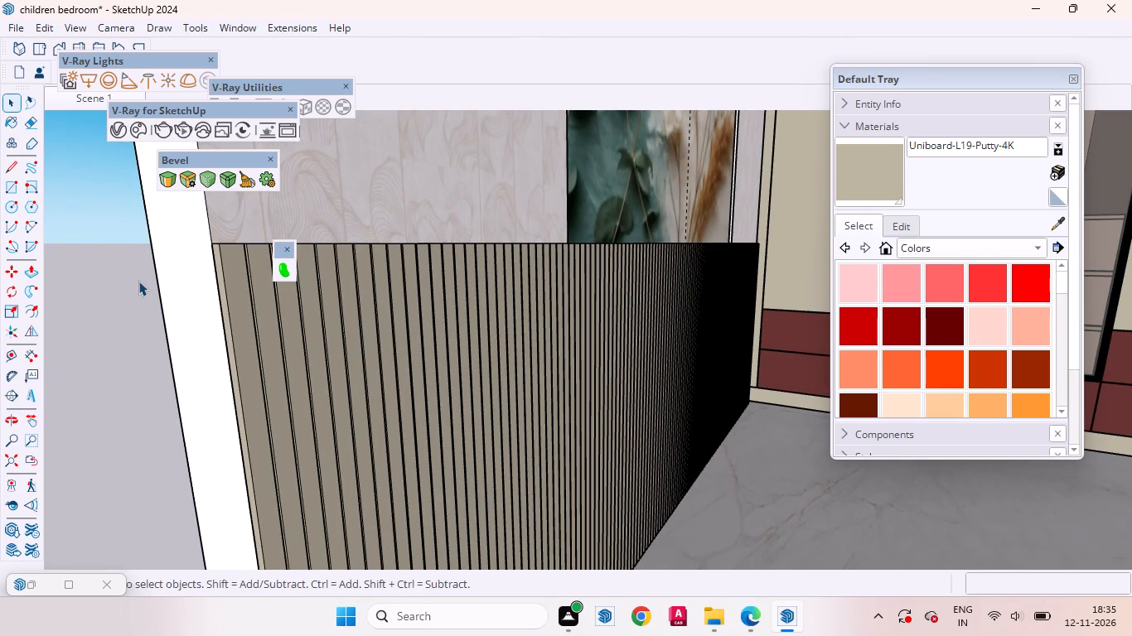
{"action": "left_click", "coordinate": [125, 288]}
{"action": "left_click", "coordinate": [65, 96]}
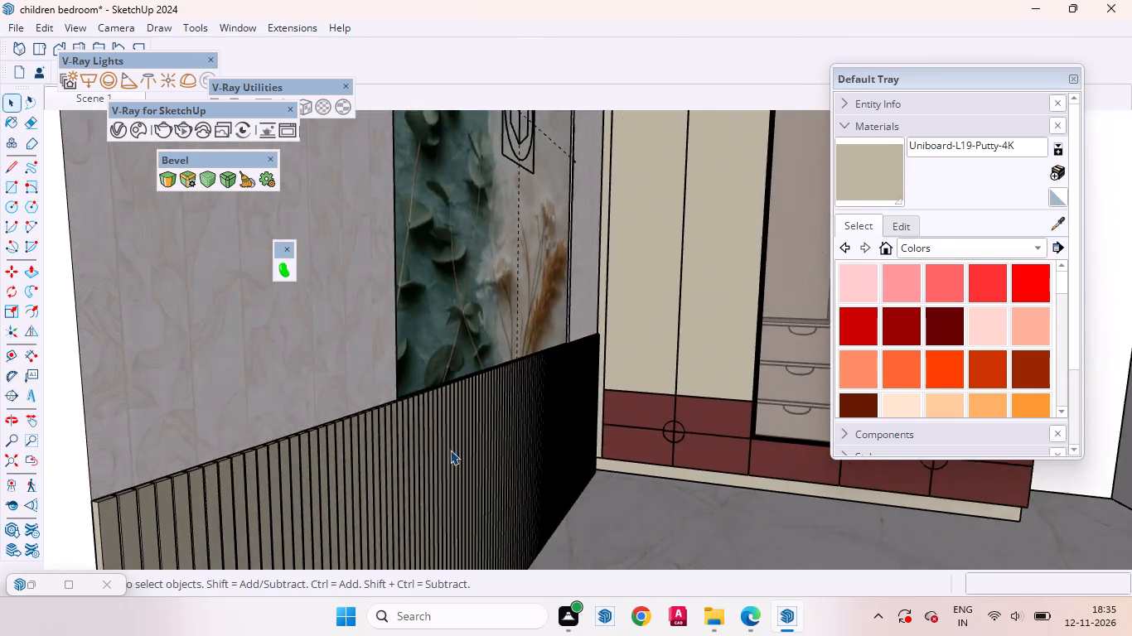
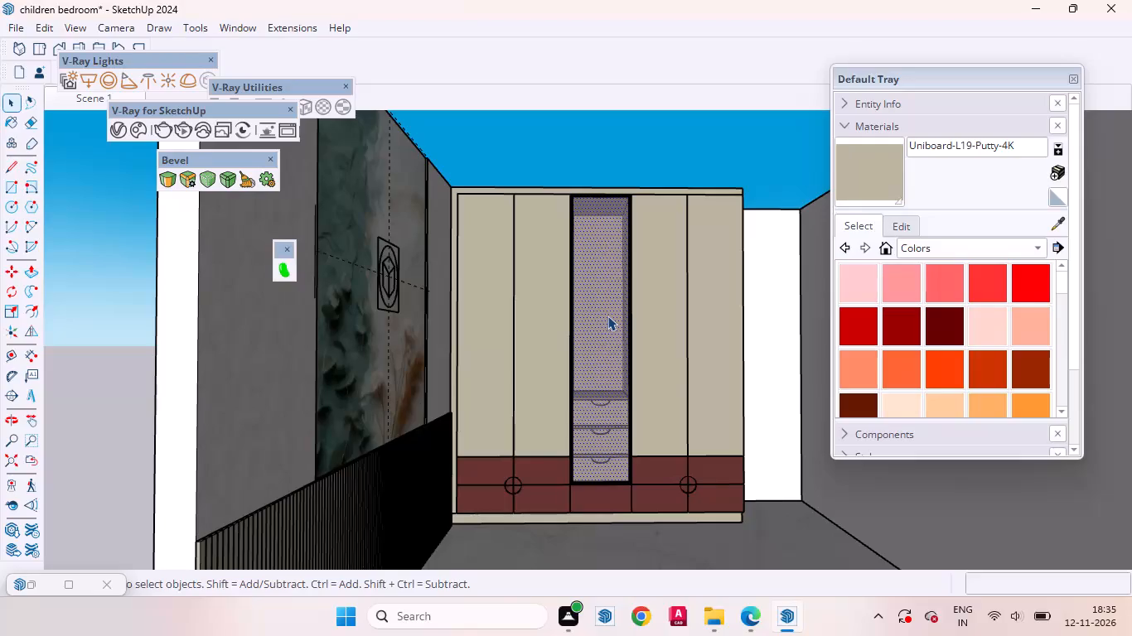
Hide the dotted face covering the wardrobe's central niche and drawers.
{"action": "right_click", "coordinate": [607, 316]}
{"action": "left_click", "coordinate": [641, 54]}
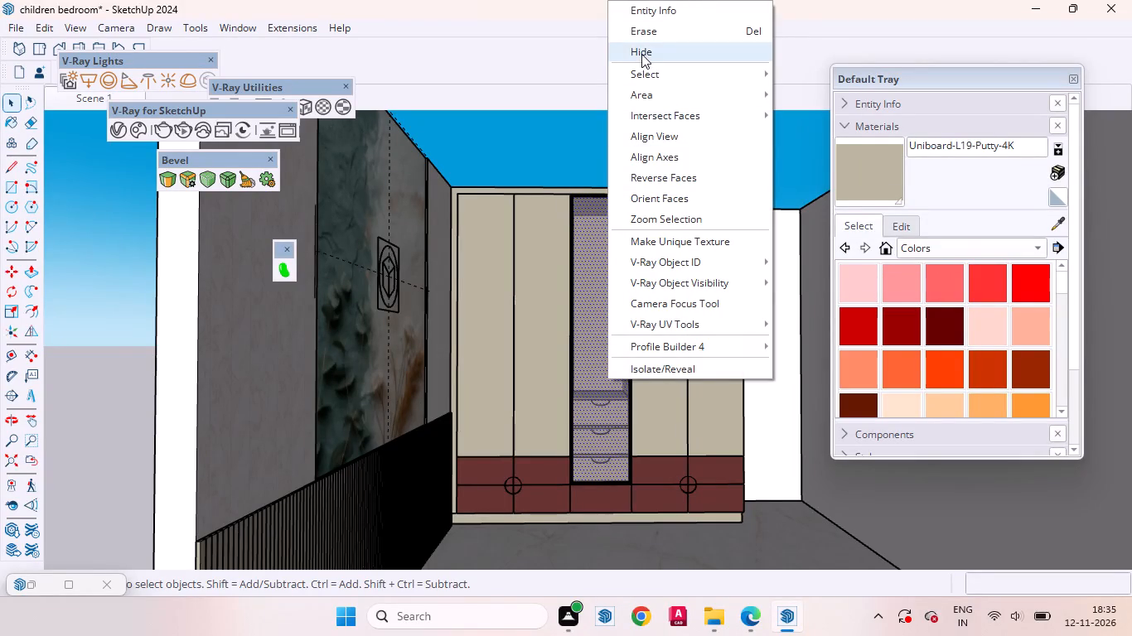
Sample Uniboard-L17-Ambrette-4K from a wardrobe base panel and paint the niche shelf above the drawers with it.
{"action": "left_click", "coordinate": [1067, 221]}
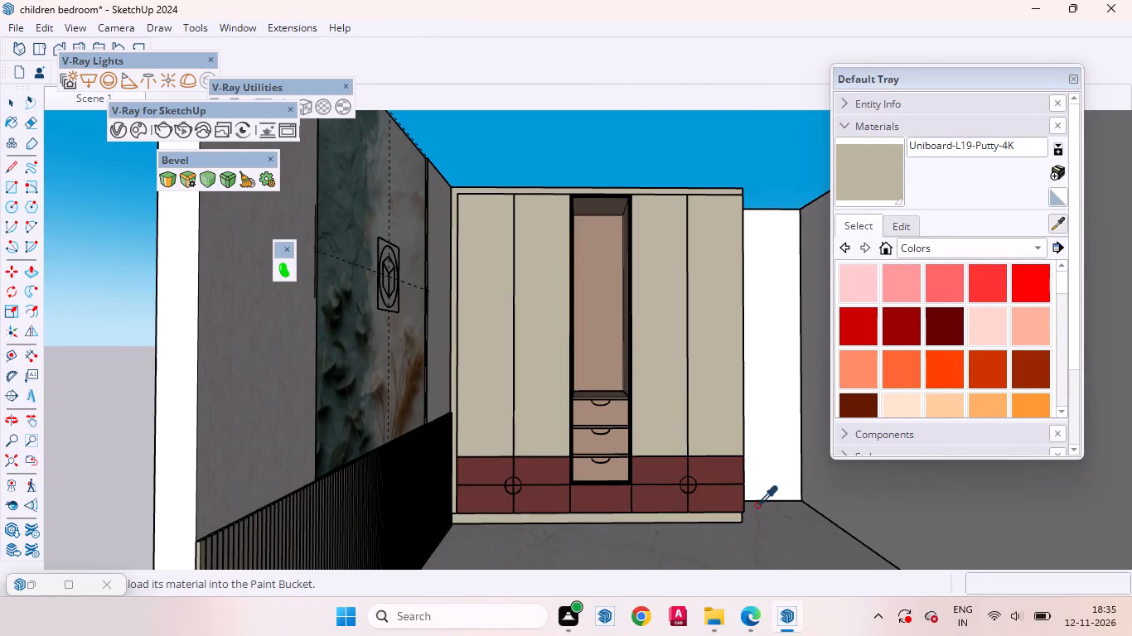
{"action": "scroll", "coordinate": [655, 475], "scroll_direction": "up", "scroll_amount": 3}
{"action": "left_click", "coordinate": [684, 460]}
{"action": "key", "text": "space"}
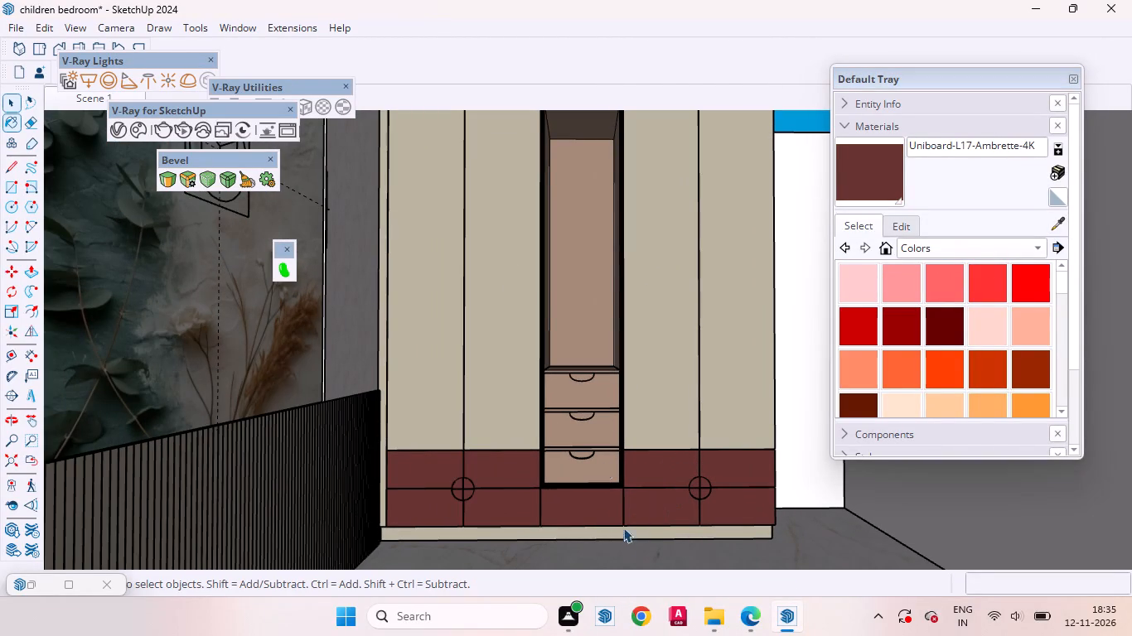
{"action": "middle_click_drag", "start_coordinate": [587, 306], "coordinate": [545, 415]}
{"action": "left_click", "coordinate": [575, 366]}
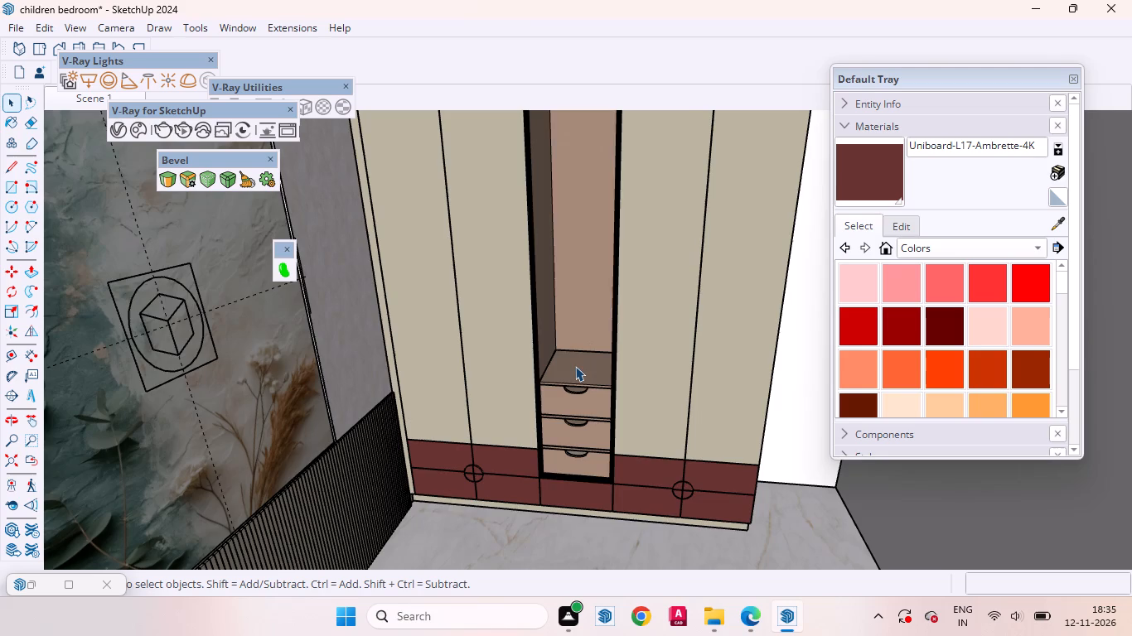
{"action": "double_click", "coordinate": [585, 377]}
{"action": "left_click", "coordinate": [577, 370]}
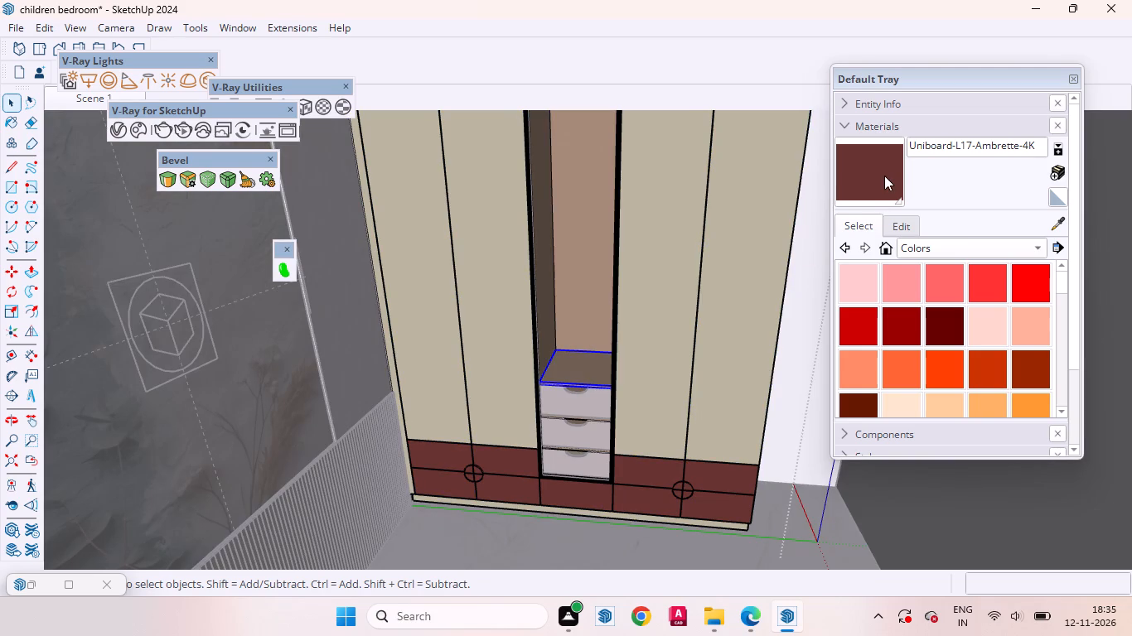
{"action": "left_click", "coordinate": [884, 174]}
{"action": "left_click", "coordinate": [565, 376]}
Paint the two shelf edges between the three drawer fronts with Uniboard-L17-Ambrette-4K.
{"action": "scroll", "coordinate": [595, 451], "scroll_direction": "up", "scroll_amount": 11}
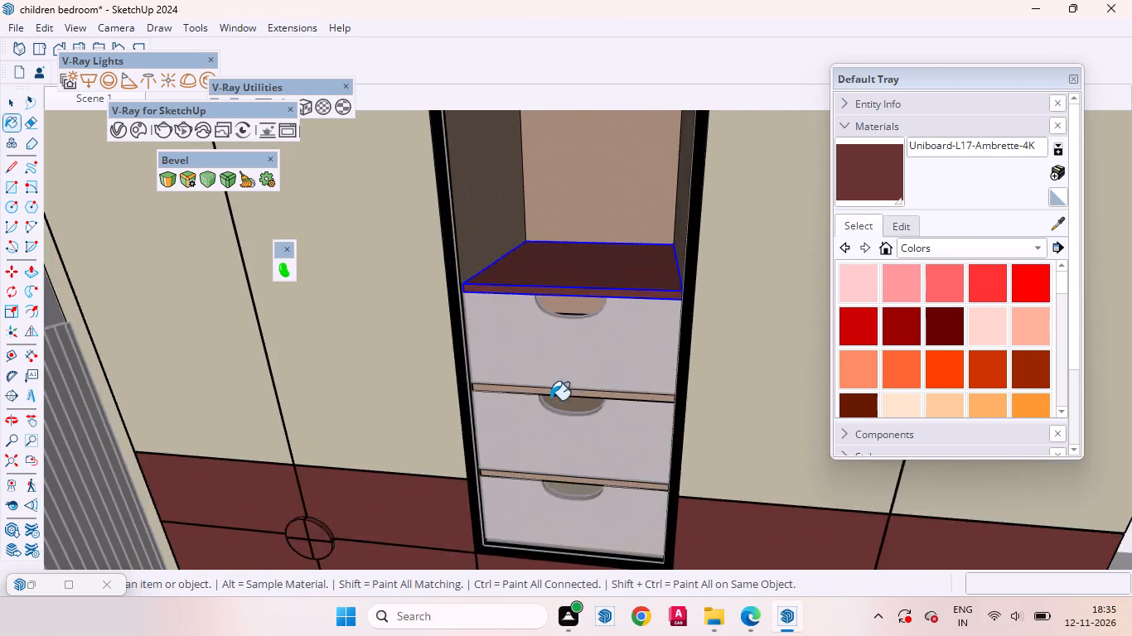
{"action": "scroll", "coordinate": [550, 400], "scroll_direction": "up", "scroll_amount": 8}
{"action": "left_click", "coordinate": [510, 383]}
{"action": "scroll", "coordinate": [611, 337], "scroll_direction": "down", "scroll_amount": 8}
{"action": "scroll", "coordinate": [602, 462], "scroll_direction": "up", "scroll_amount": 3}
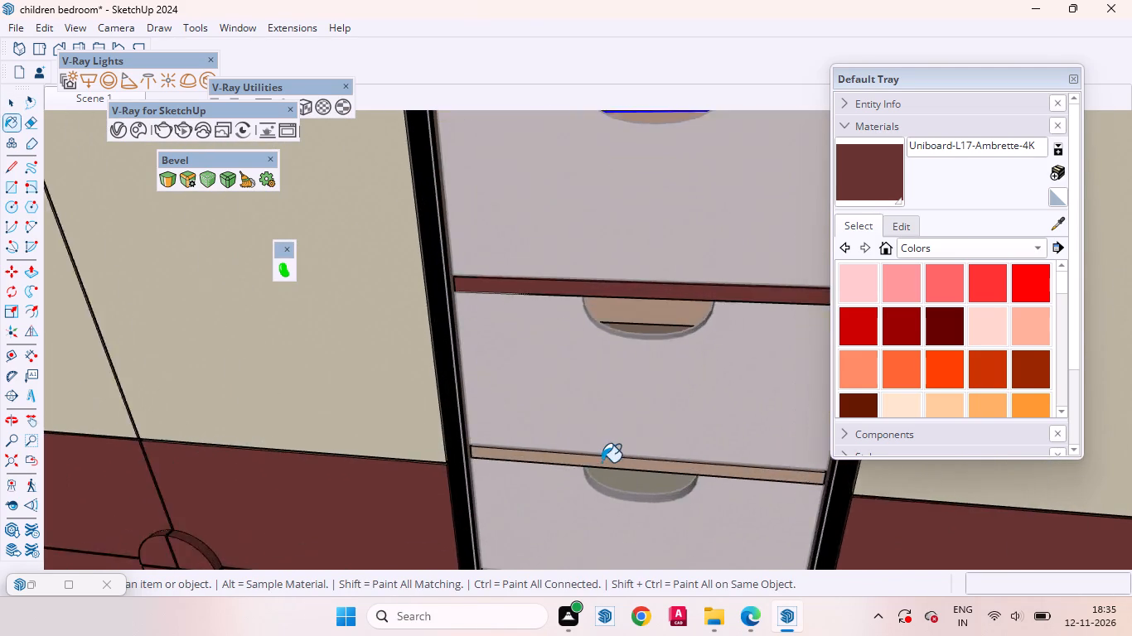
{"action": "scroll", "coordinate": [602, 462], "scroll_direction": "up", "scroll_amount": 5}
{"action": "left_click", "coordinate": [568, 455]}
Paint the open niche's back, both side panels and top panel with Uniboard-L17-Ambrette-4K.
{"action": "scroll", "coordinate": [622, 523], "scroll_direction": "down", "scroll_amount": 18}
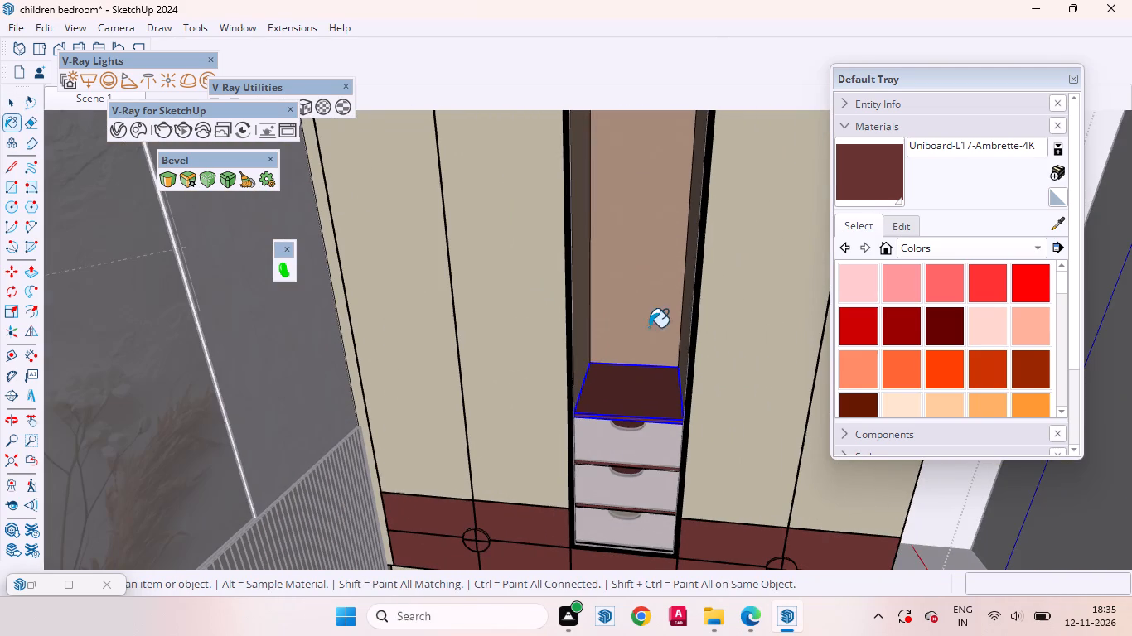
{"action": "left_click", "coordinate": [652, 248]}
{"action": "left_click", "coordinate": [583, 266]}
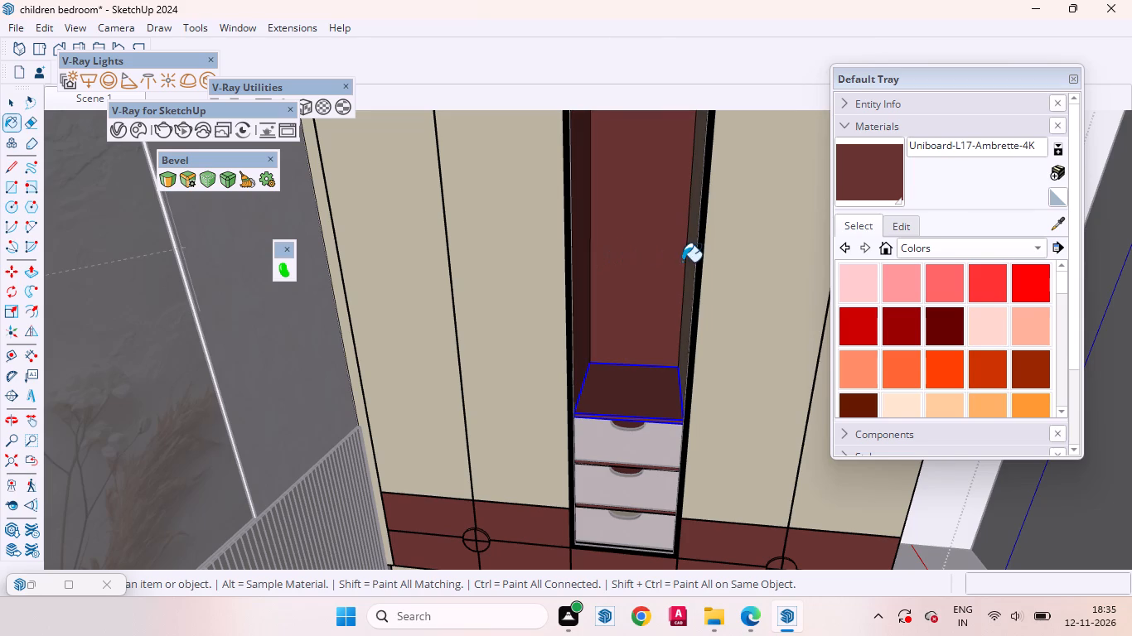
{"action": "middle_click_drag", "start_coordinate": [695, 262], "coordinate": [796, 267]}
{"action": "left_click", "coordinate": [721, 247]}
{"action": "scroll", "coordinate": [666, 422], "scroll_direction": "down", "scroll_amount": 5}
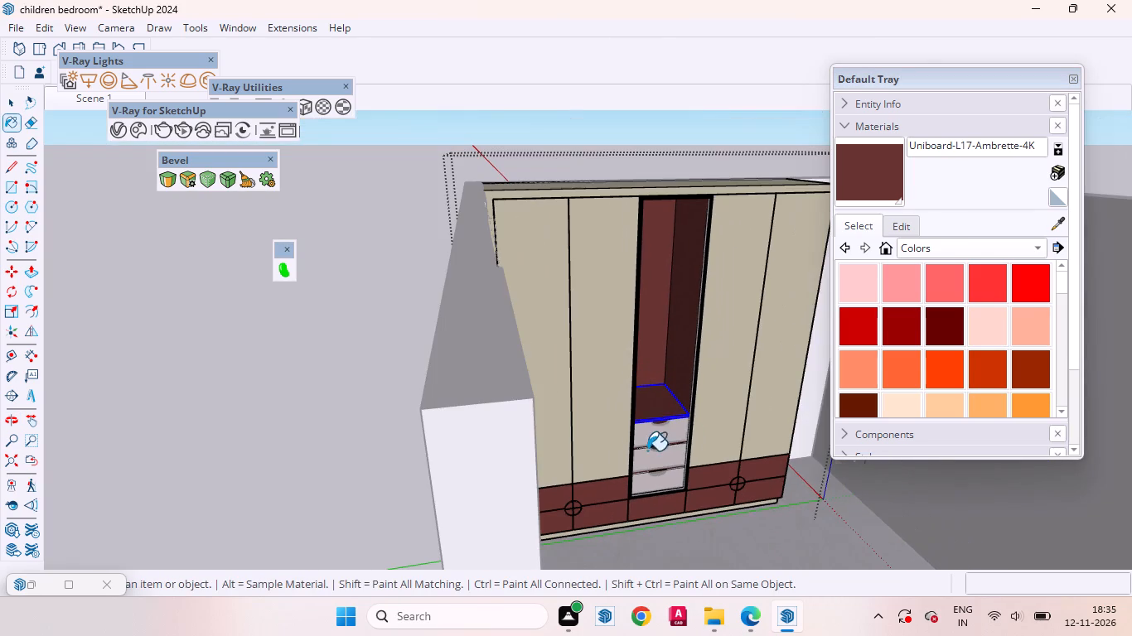
{"action": "scroll", "coordinate": [647, 450], "scroll_direction": "down", "scroll_amount": 1}
{"action": "scroll", "coordinate": [692, 174], "scroll_direction": "up", "scroll_amount": 7}
{"action": "middle_click_drag", "start_coordinate": [675, 286], "coordinate": [652, 171]}
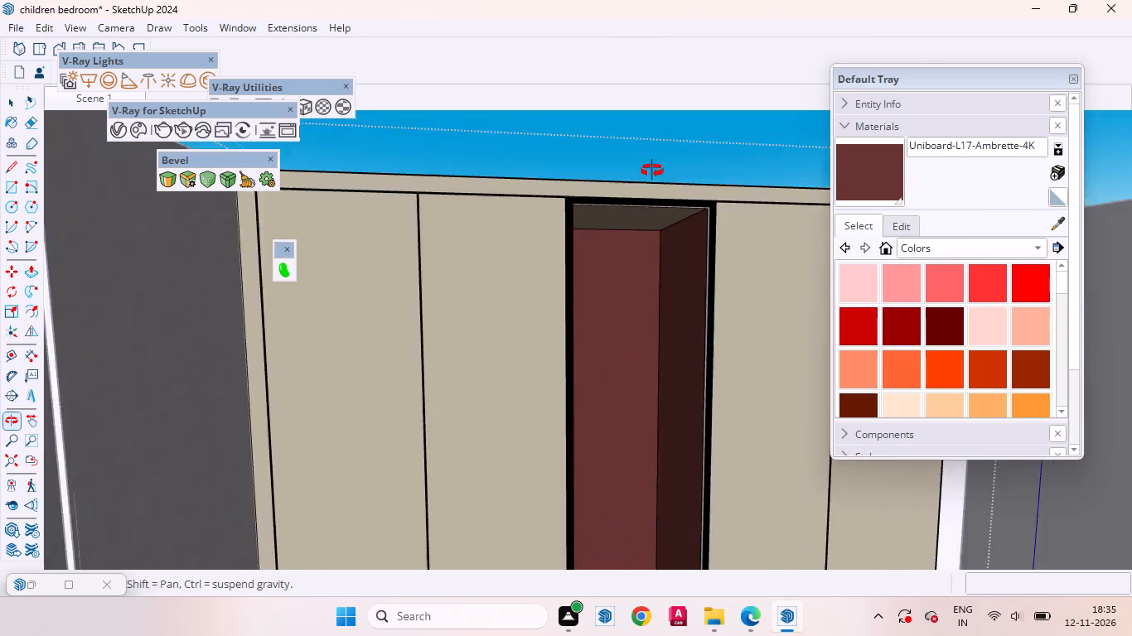
{"action": "middle_click_drag", "start_coordinate": [652, 171], "coordinate": [650, 104]}
{"action": "left_click", "coordinate": [636, 213]}
Paint the front edges of the niche's top and right side panels with Uniboard-L17-Ambrette-4K.
{"action": "scroll", "coordinate": [696, 200], "scroll_direction": "up", "scroll_amount": 13}
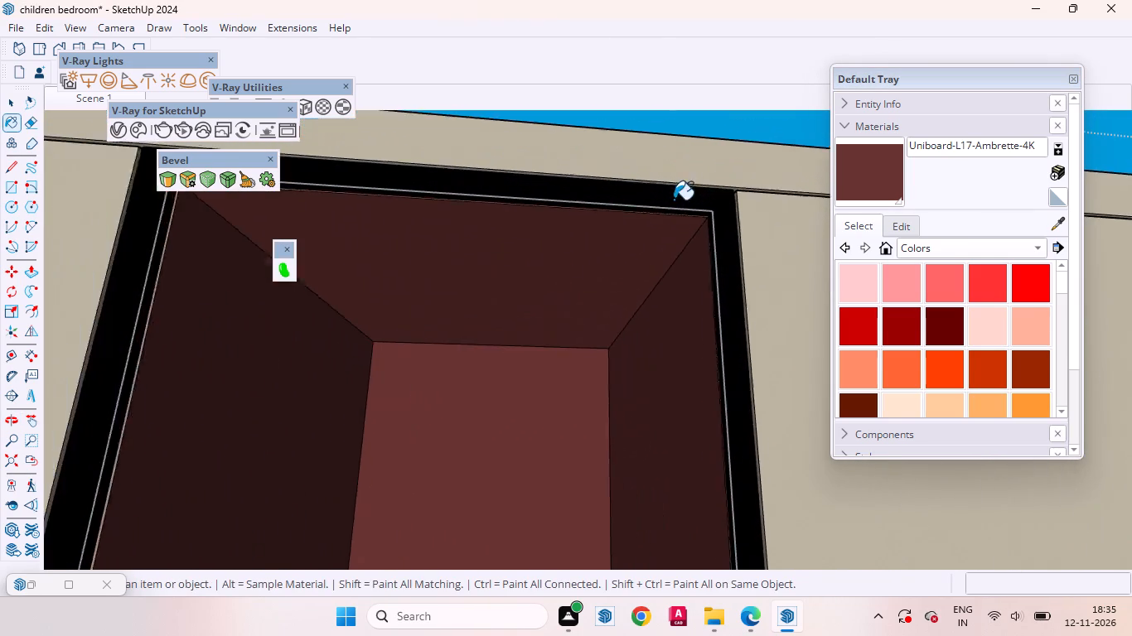
{"action": "scroll", "coordinate": [674, 200], "scroll_direction": "up", "scroll_amount": 16}
{"action": "middle_click_drag", "start_coordinate": [628, 234], "coordinate": [740, 203]}
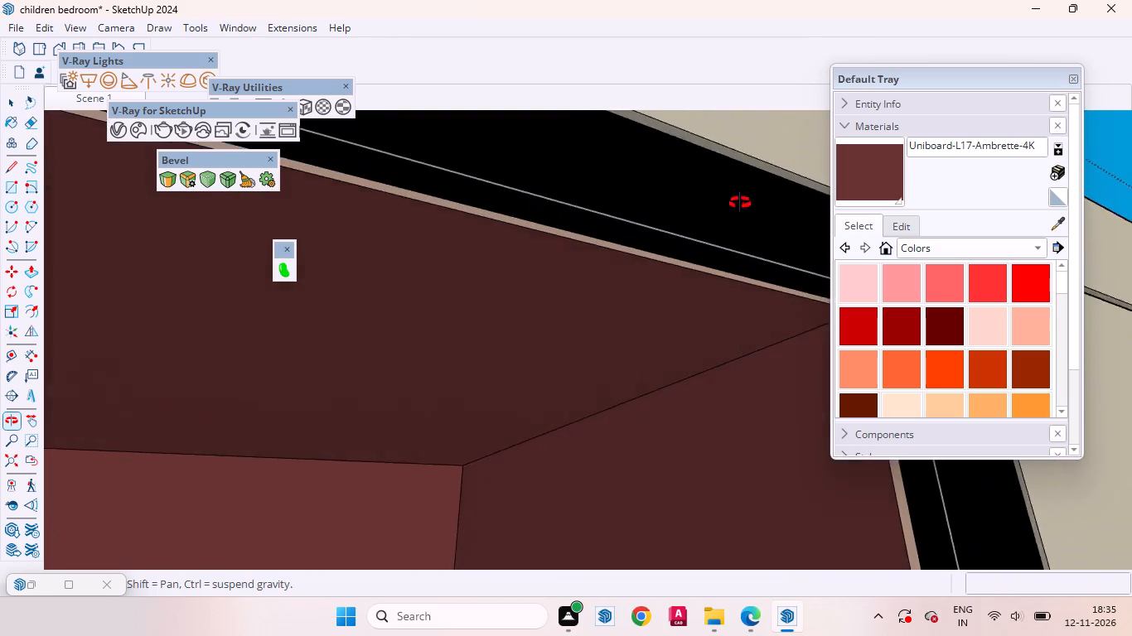
{"action": "middle_click_drag", "start_coordinate": [740, 203], "coordinate": [821, 190]}
{"action": "scroll", "coordinate": [772, 308], "scroll_direction": "up", "scroll_amount": 16}
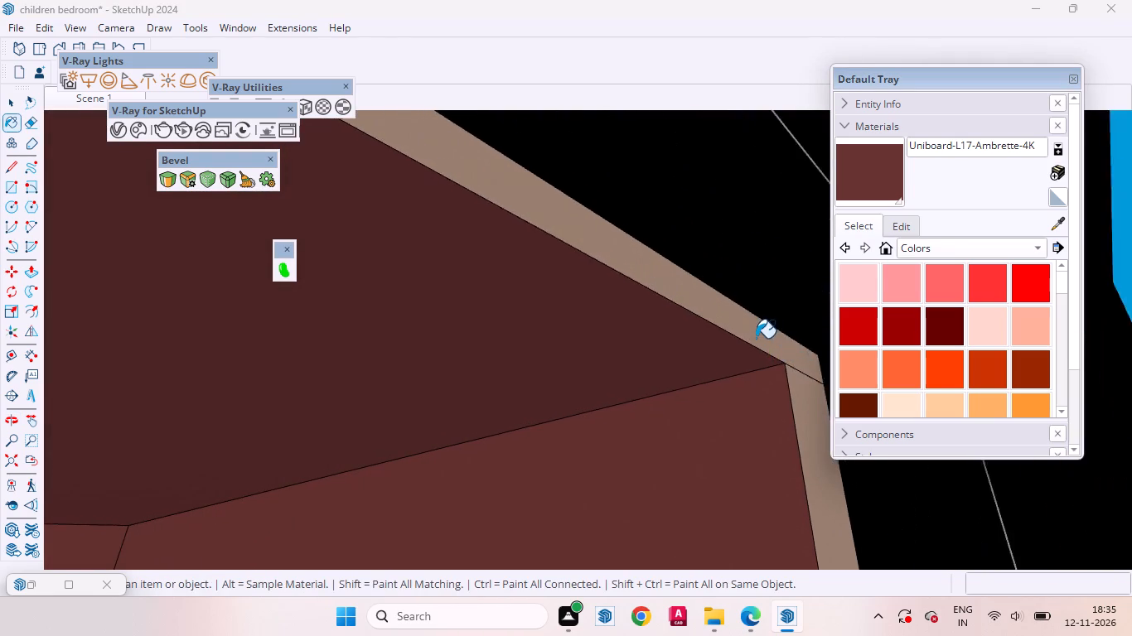
{"action": "scroll", "coordinate": [756, 338], "scroll_direction": "up", "scroll_amount": 2}
{"action": "left_click", "coordinate": [728, 319]}
{"action": "left_click", "coordinate": [809, 393]}
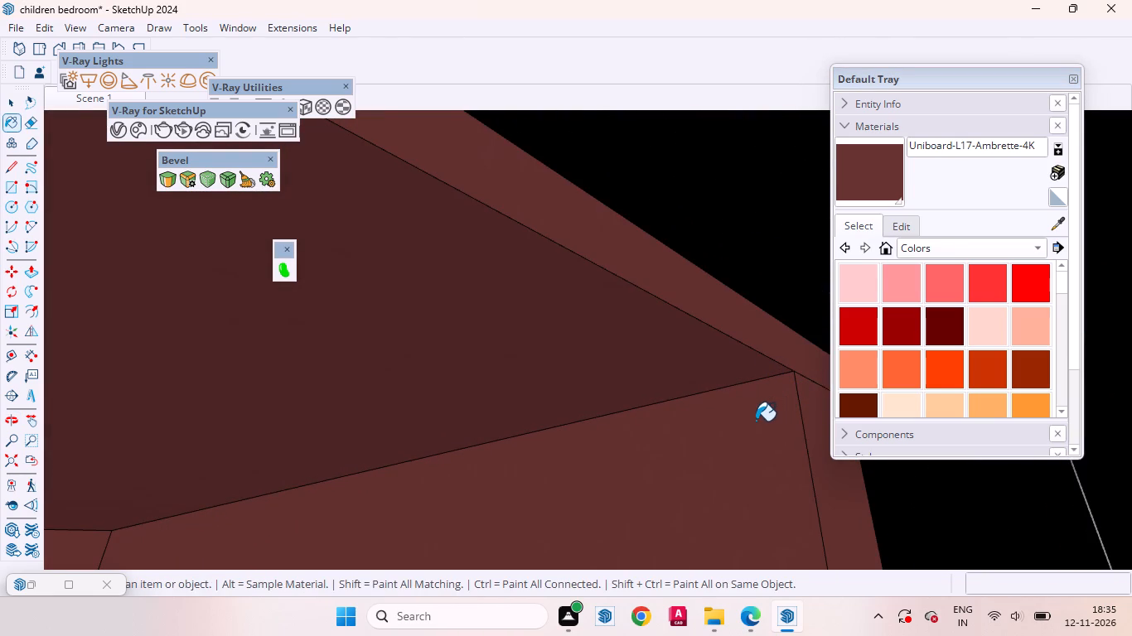
Paint the black frame's upper inner face and the front edge of the niche's left side panel with Uniboard-L17-Ambrette-4K.
{"action": "scroll", "coordinate": [588, 423], "scroll_direction": "down", "scroll_amount": 20}
{"action": "scroll", "coordinate": [588, 423], "scroll_direction": "down", "scroll_amount": 1}
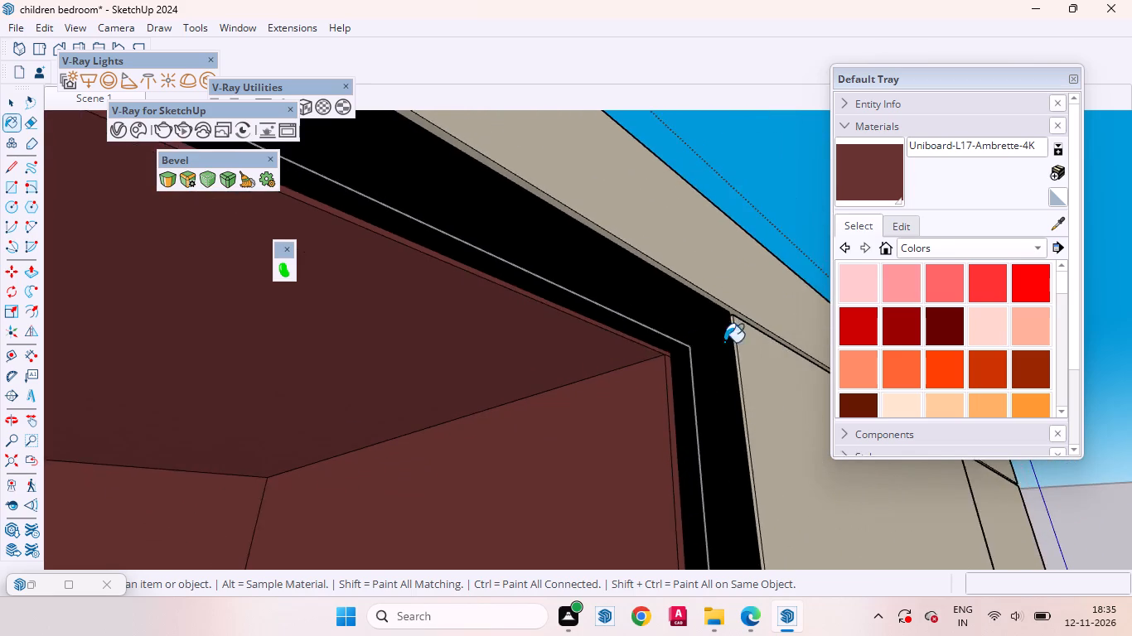
{"action": "middle_click_drag", "start_coordinate": [688, 363], "coordinate": [522, 353]}
{"action": "scroll", "coordinate": [788, 306], "scroll_direction": "down", "scroll_amount": 12}
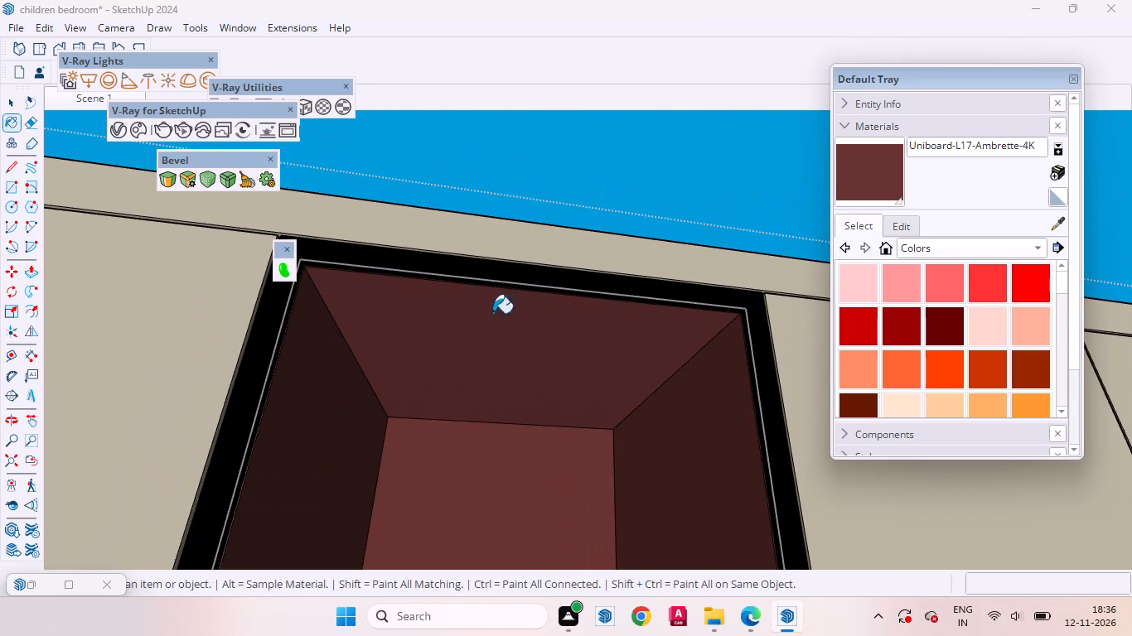
{"action": "scroll", "coordinate": [694, 393], "scroll_direction": "down", "scroll_amount": 2}
{"action": "scroll", "coordinate": [423, 312], "scroll_direction": "up", "scroll_amount": 15}
{"action": "left_click_drag", "start_coordinate": [412, 309], "coordinate": [399, 287]}
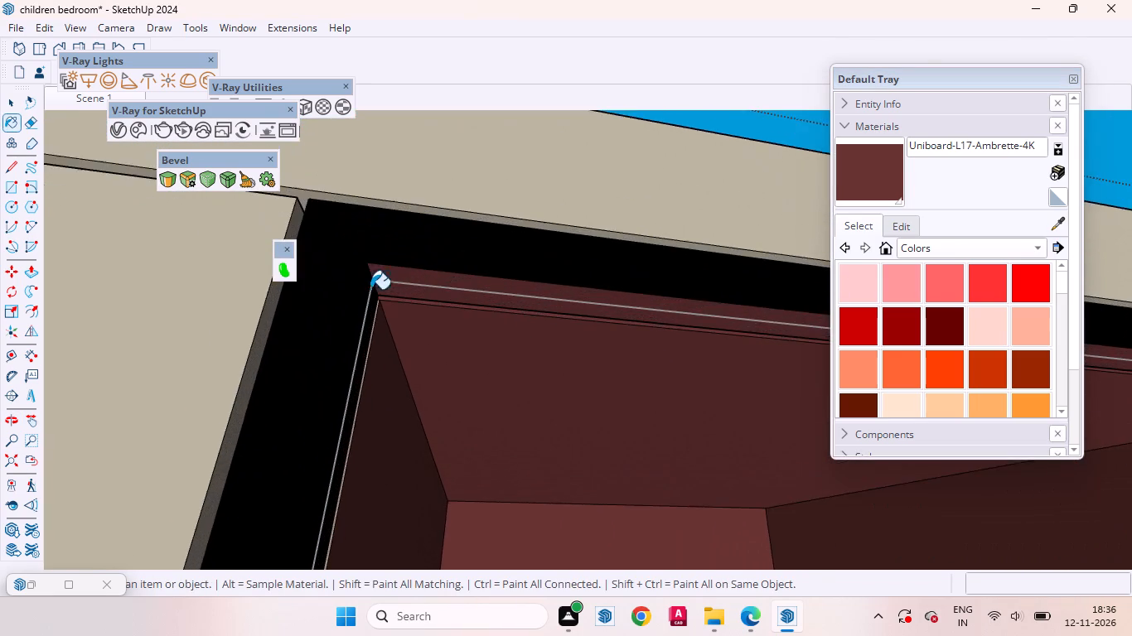
{"action": "scroll", "coordinate": [370, 289], "scroll_direction": "up", "scroll_amount": 19}
{"action": "left_click", "coordinate": [352, 293]}
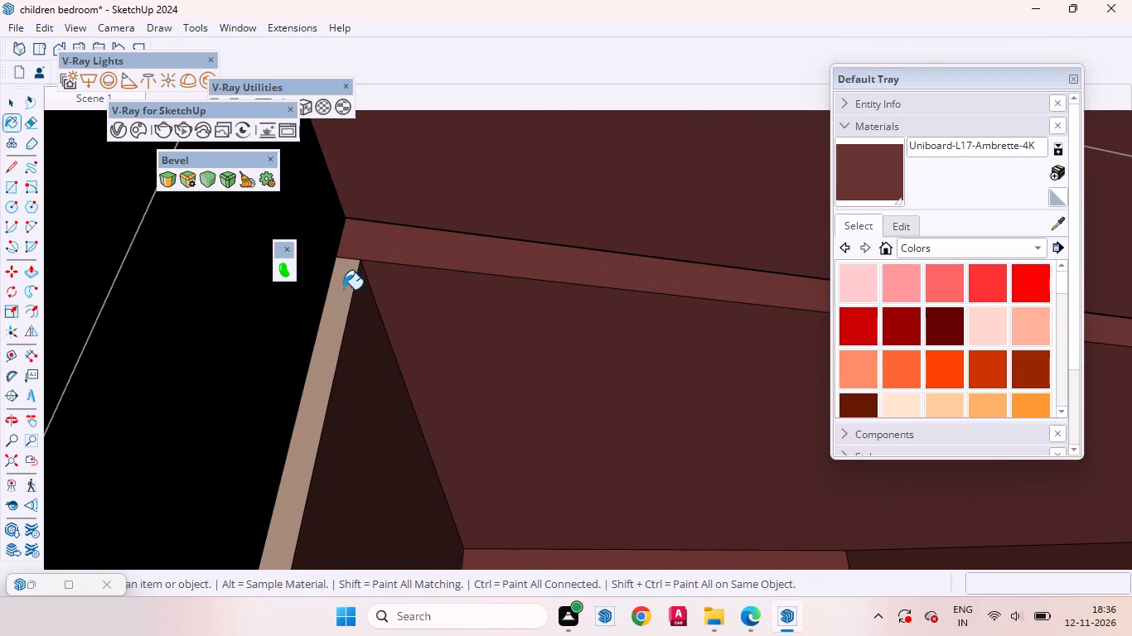
{"action": "double_click", "coordinate": [341, 289]}
Inspect the painted niche and its left edge down to the drawers, and leave the group.
{"action": "scroll", "coordinate": [486, 316], "scroll_direction": "down", "scroll_amount": 12}
{"action": "scroll", "coordinate": [424, 280], "scroll_direction": "down", "scroll_amount": 5}
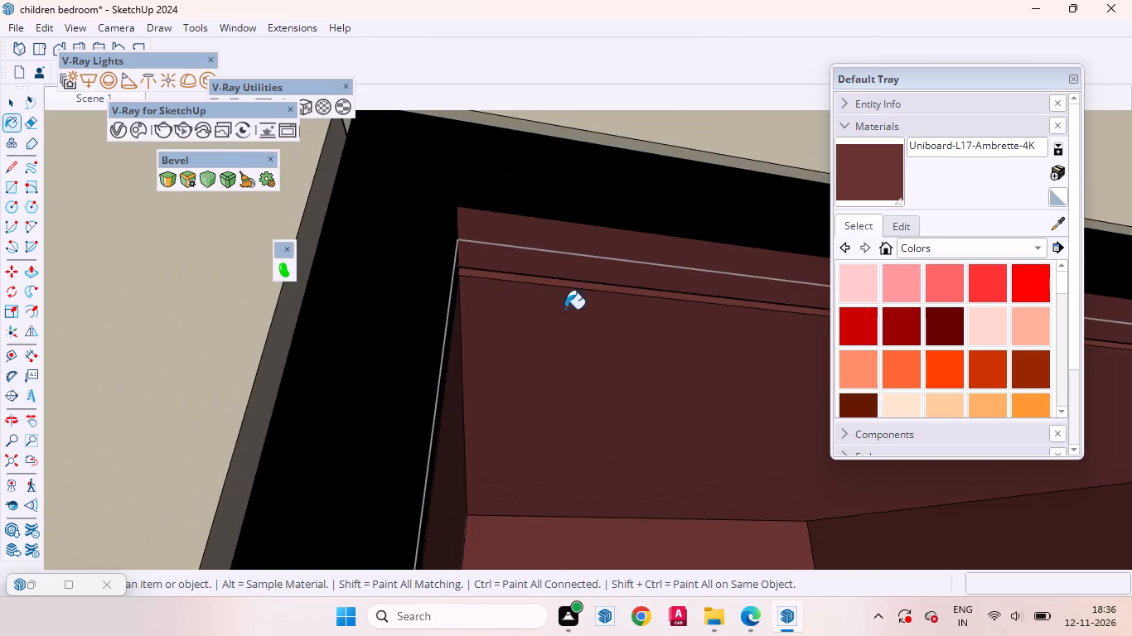
{"action": "scroll", "coordinate": [565, 309], "scroll_direction": "down", "scroll_amount": 20}
{"action": "scroll", "coordinate": [565, 309], "scroll_direction": "down", "scroll_amount": 10}
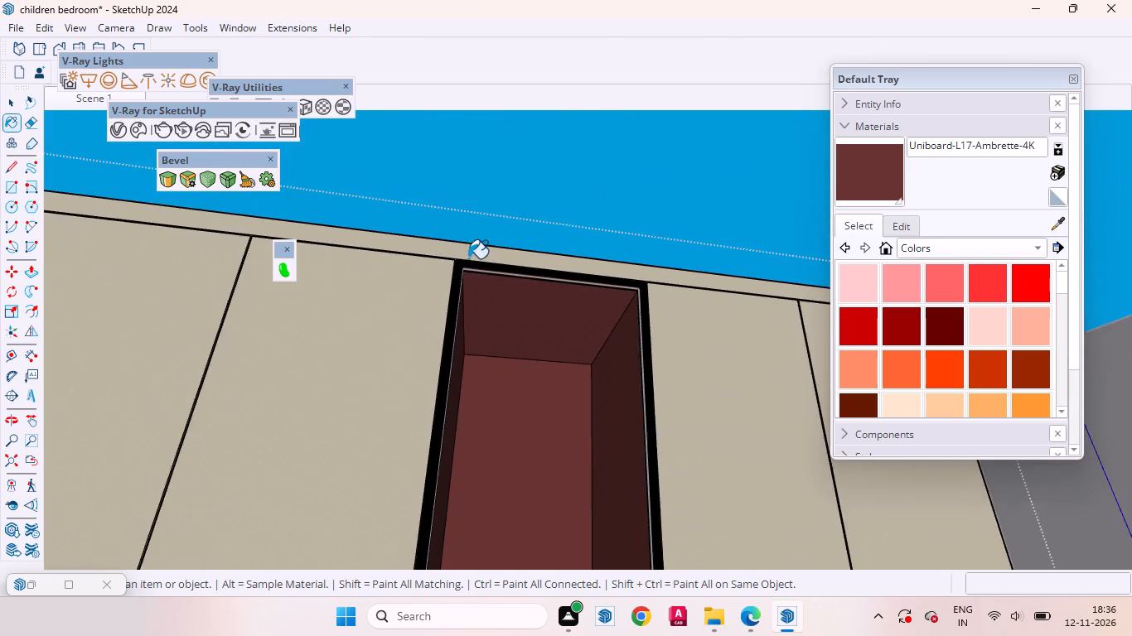
{"action": "scroll", "coordinate": [468, 258], "scroll_direction": "down", "scroll_amount": 11}
{"action": "scroll", "coordinate": [481, 358], "scroll_direction": "down", "scroll_amount": 5}
{"action": "middle_click_drag", "start_coordinate": [495, 448], "coordinate": [387, 552]}
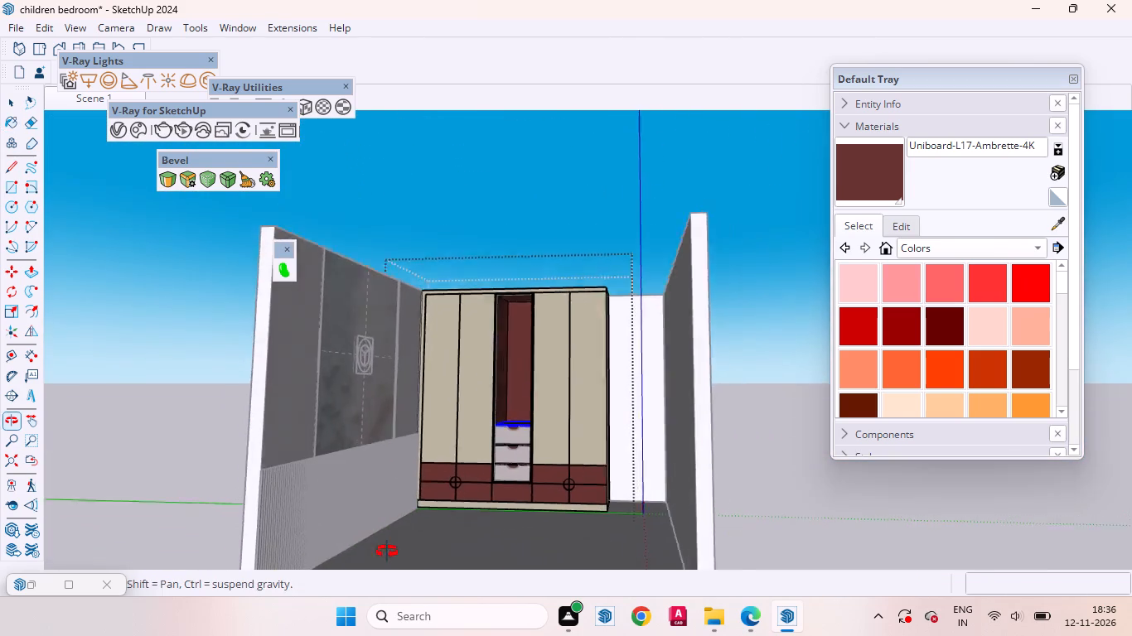
{"action": "middle_click_drag", "start_coordinate": [387, 552], "coordinate": [391, 537]}
{"action": "scroll", "coordinate": [498, 413], "scroll_direction": "up", "scroll_amount": 20}
{"action": "scroll", "coordinate": [498, 413], "scroll_direction": "up", "scroll_amount": 6}
{"action": "middle_click", "coordinate": [501, 450]}
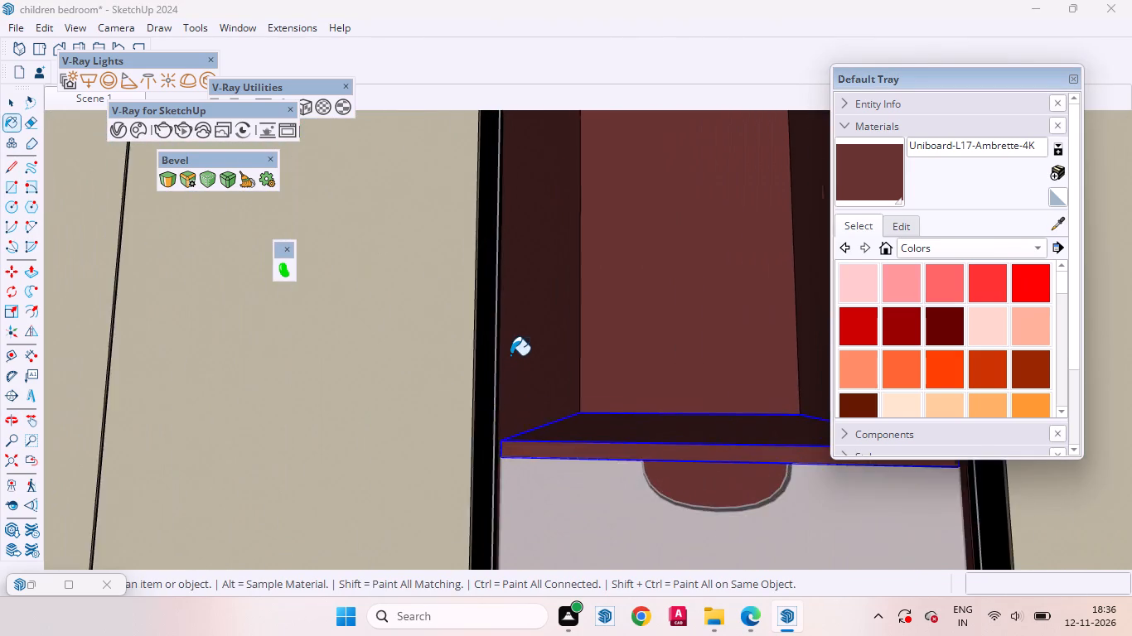
{"action": "scroll", "coordinate": [510, 355], "scroll_direction": "up", "scroll_amount": 18}
{"action": "scroll", "coordinate": [522, 340], "scroll_direction": "down", "scroll_amount": 2}
{"action": "scroll", "coordinate": [524, 339], "scroll_direction": "up", "scroll_amount": 1}
{"action": "scroll", "coordinate": [524, 336], "scroll_direction": "down", "scroll_amount": 9}
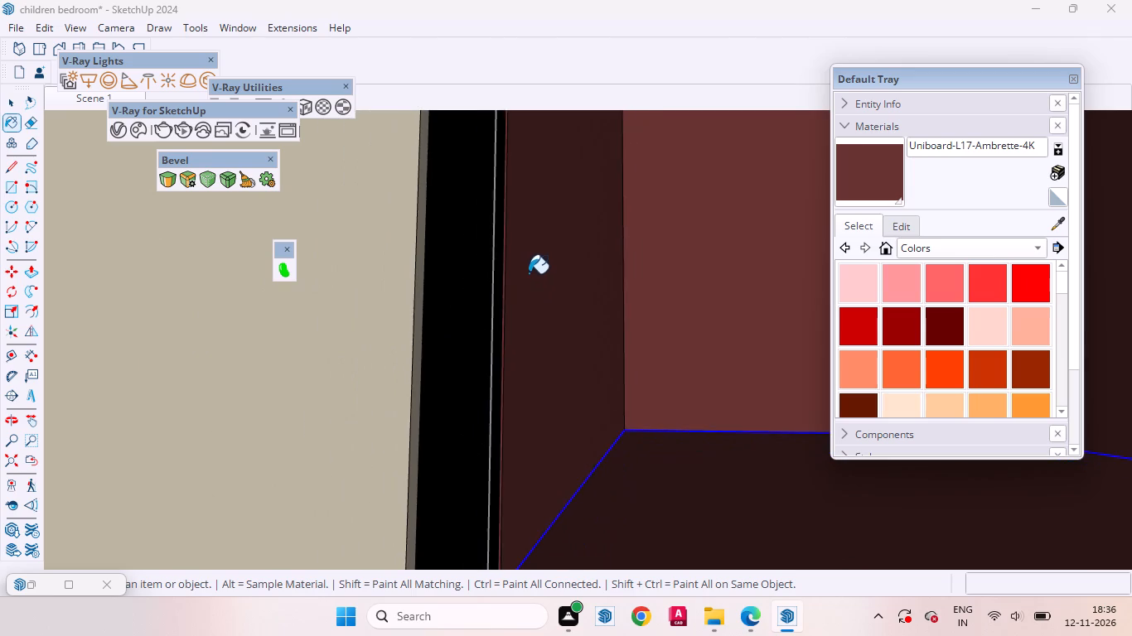
{"action": "scroll", "coordinate": [529, 273], "scroll_direction": "down", "scroll_amount": 20}
{"action": "scroll", "coordinate": [529, 273], "scroll_direction": "down", "scroll_amount": 3}
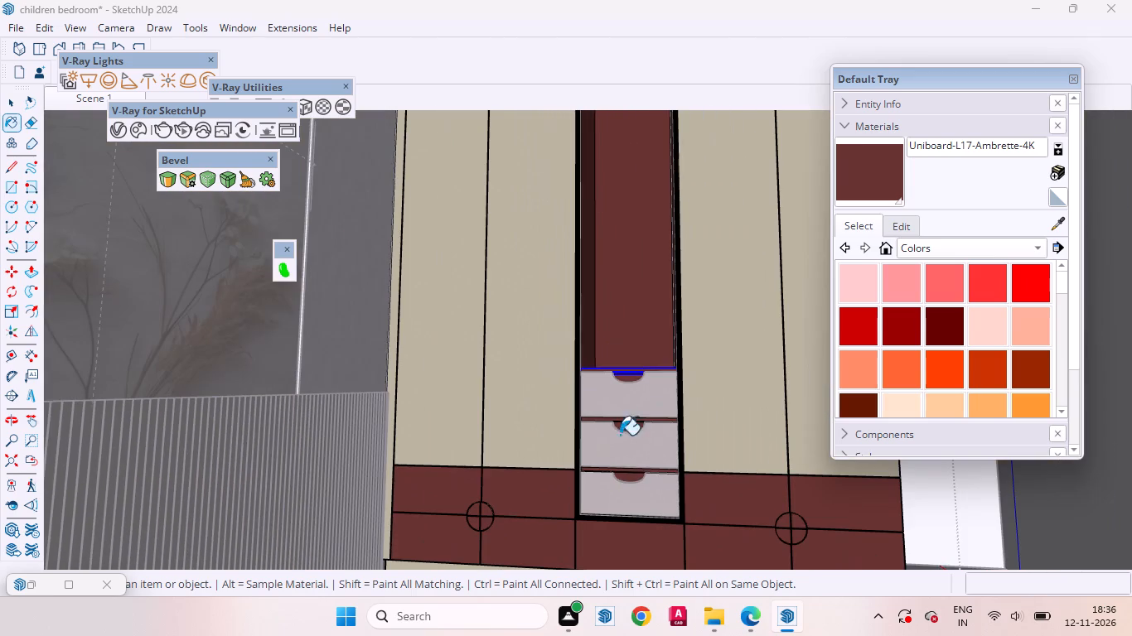
{"action": "key", "text": "space"}
{"action": "scroll", "coordinate": [643, 438], "scroll_direction": "down", "scroll_amount": 9}
{"action": "middle_click_drag", "start_coordinate": [641, 465], "coordinate": [641, 504]}
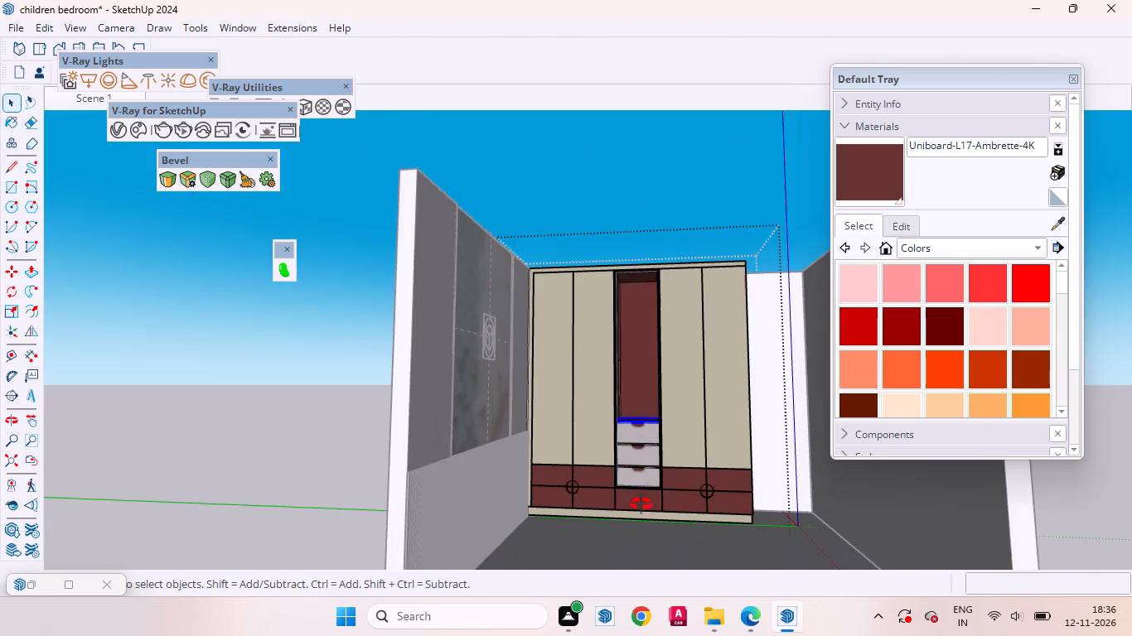
{"action": "middle_click_drag", "start_coordinate": [641, 504], "coordinate": [641, 508]}
{"action": "left_click", "coordinate": [622, 181]}
Delete the top drawer front below the open niche.
{"action": "scroll", "coordinate": [648, 428], "scroll_direction": "up", "scroll_amount": 7}
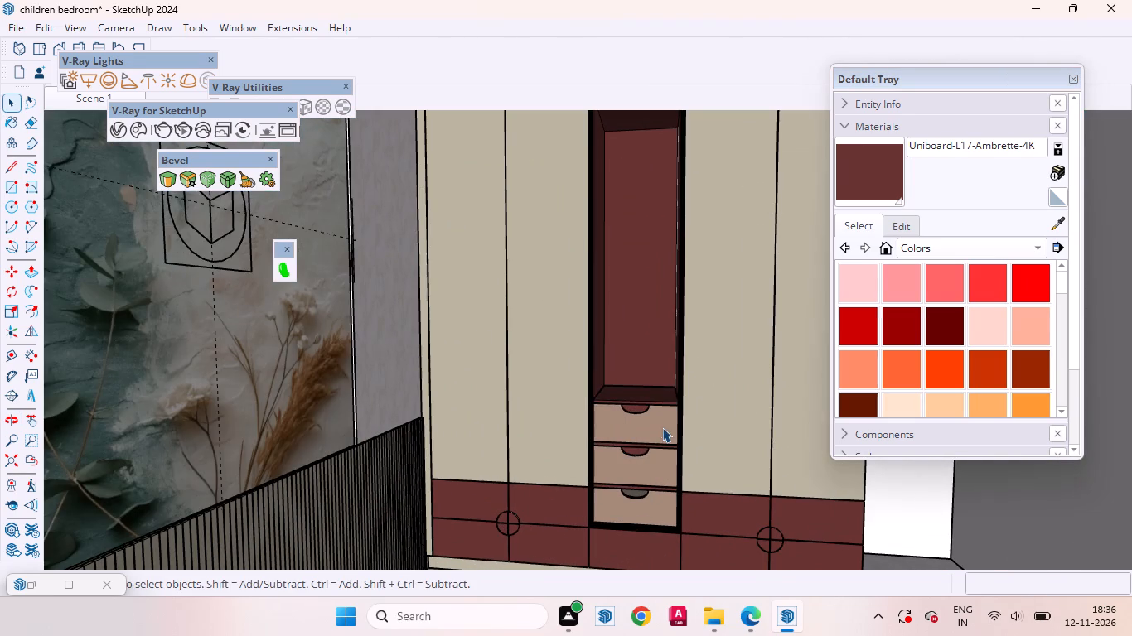
{"action": "left_click", "coordinate": [660, 424]}
{"action": "right_click", "coordinate": [659, 424]}
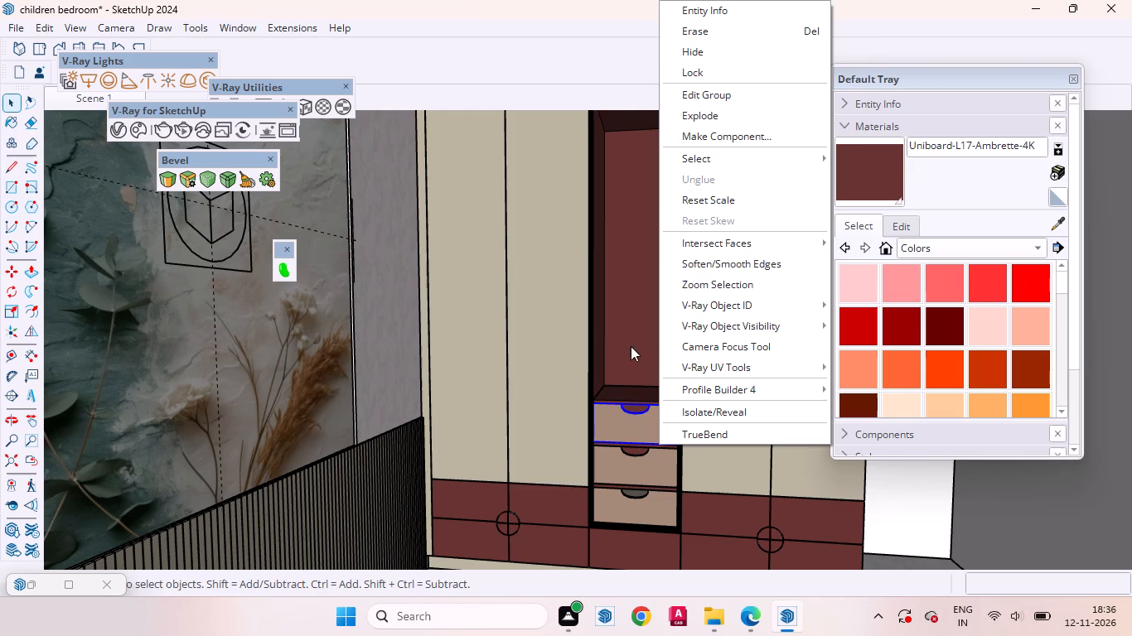
{"action": "scroll", "coordinate": [633, 414], "scroll_direction": "up", "scroll_amount": 6}
{"action": "key", "text": "space"}
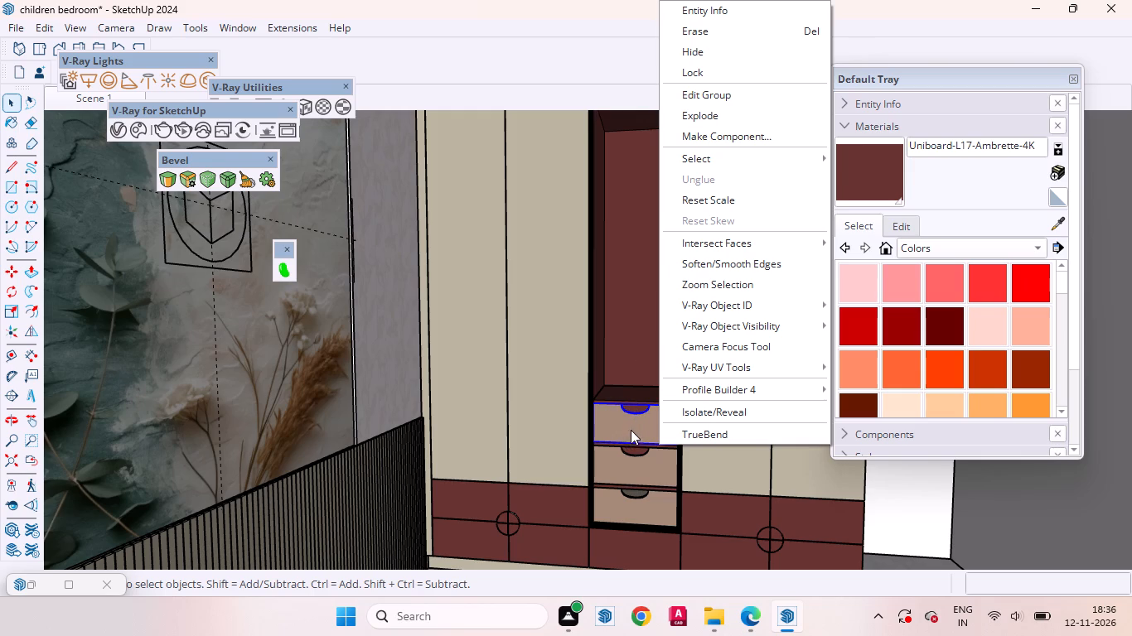
{"action": "left_click", "coordinate": [622, 426]}
{"action": "scroll", "coordinate": [636, 424], "scroll_direction": "up", "scroll_amount": 18}
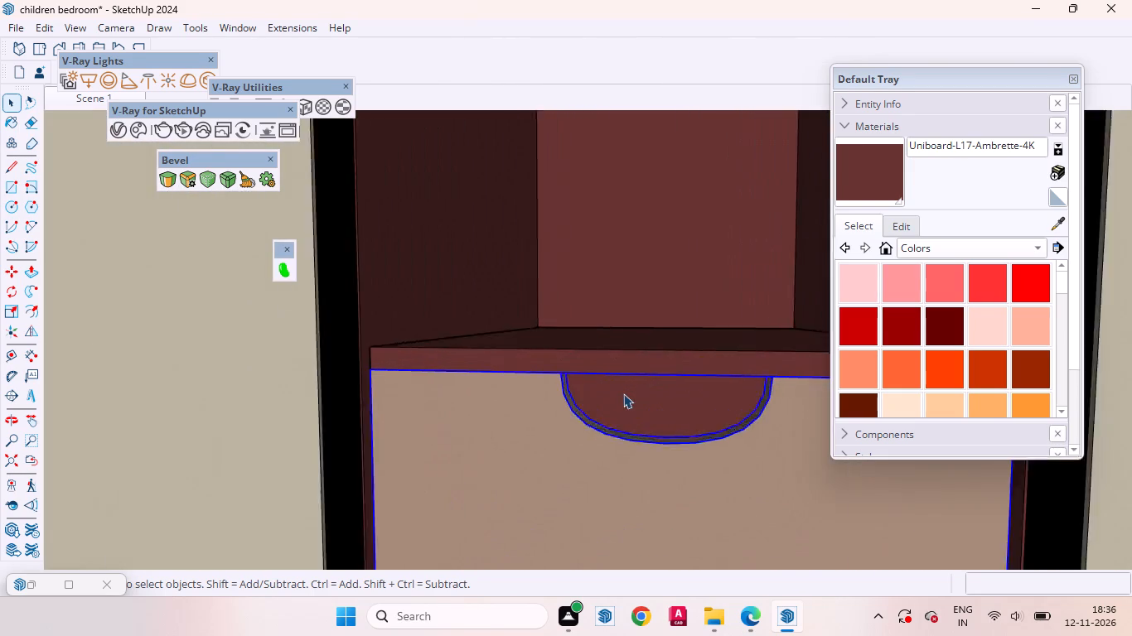
{"action": "middle_click_drag", "start_coordinate": [606, 411], "coordinate": [546, 412]}
{"action": "left_click", "coordinate": [527, 412]}
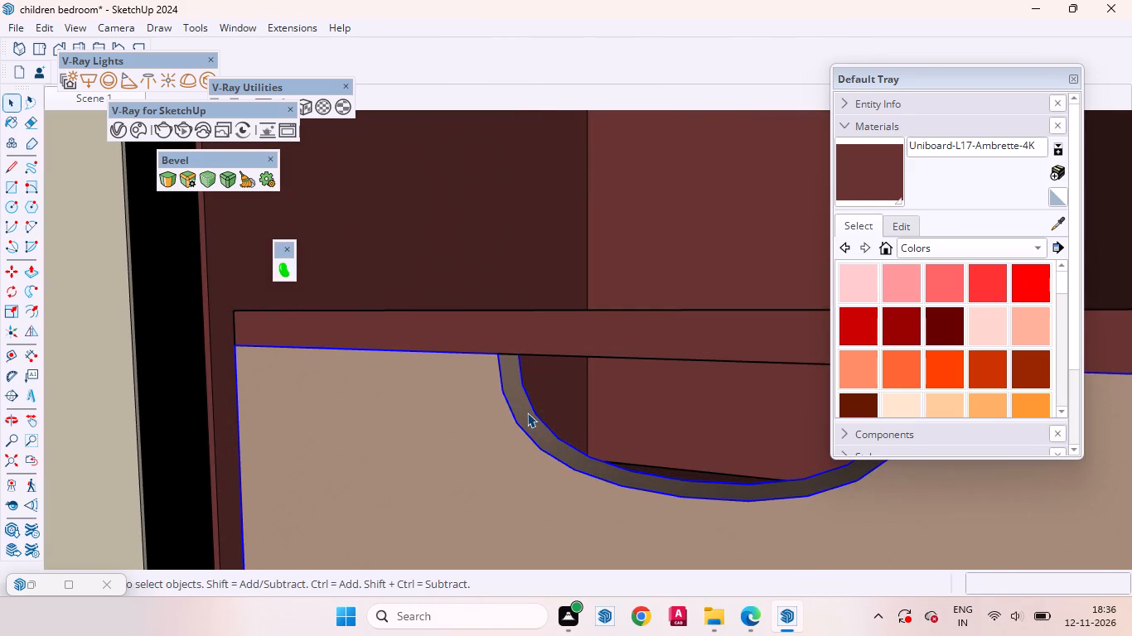
{"action": "scroll", "coordinate": [569, 412], "scroll_direction": "down", "scroll_amount": 7}
{"action": "key", "text": "Delete"}
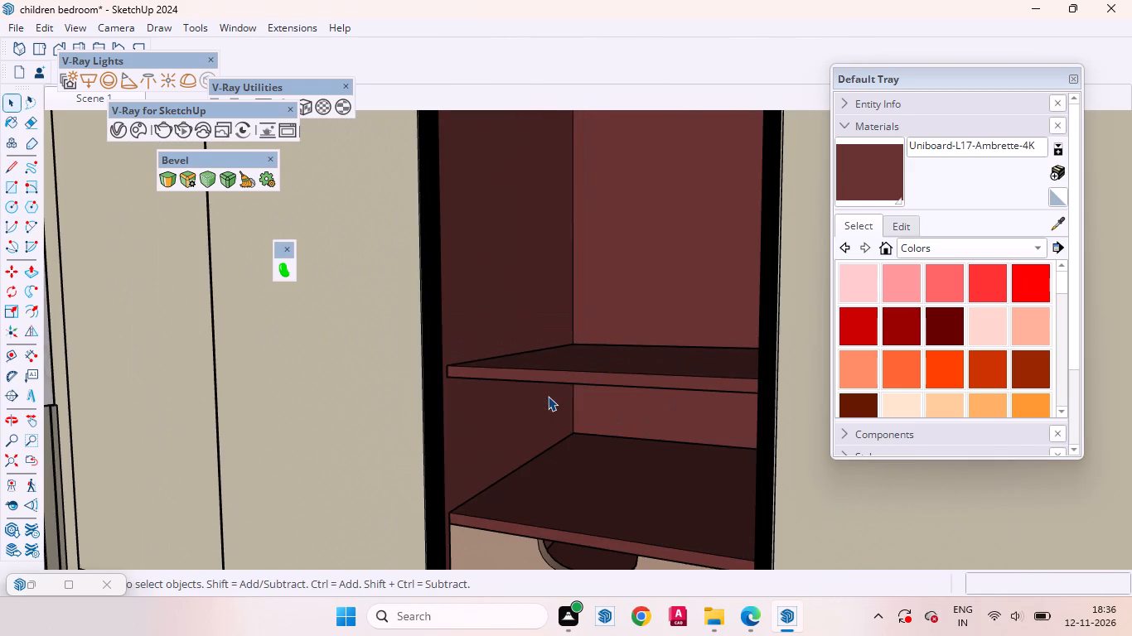
Delete the two remaining drawer fronts at the bottom of the central niche.
{"action": "scroll", "coordinate": [715, 267], "scroll_direction": "down", "scroll_amount": 9}
{"action": "left_click", "coordinate": [644, 363]}
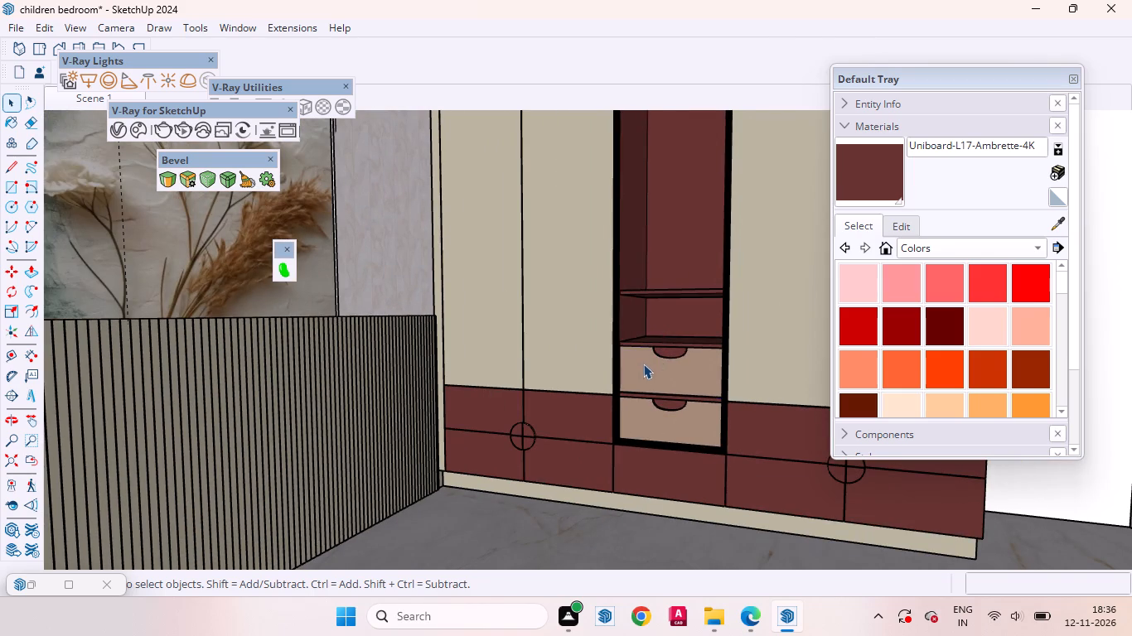
{"action": "right_click", "coordinate": [642, 364]}
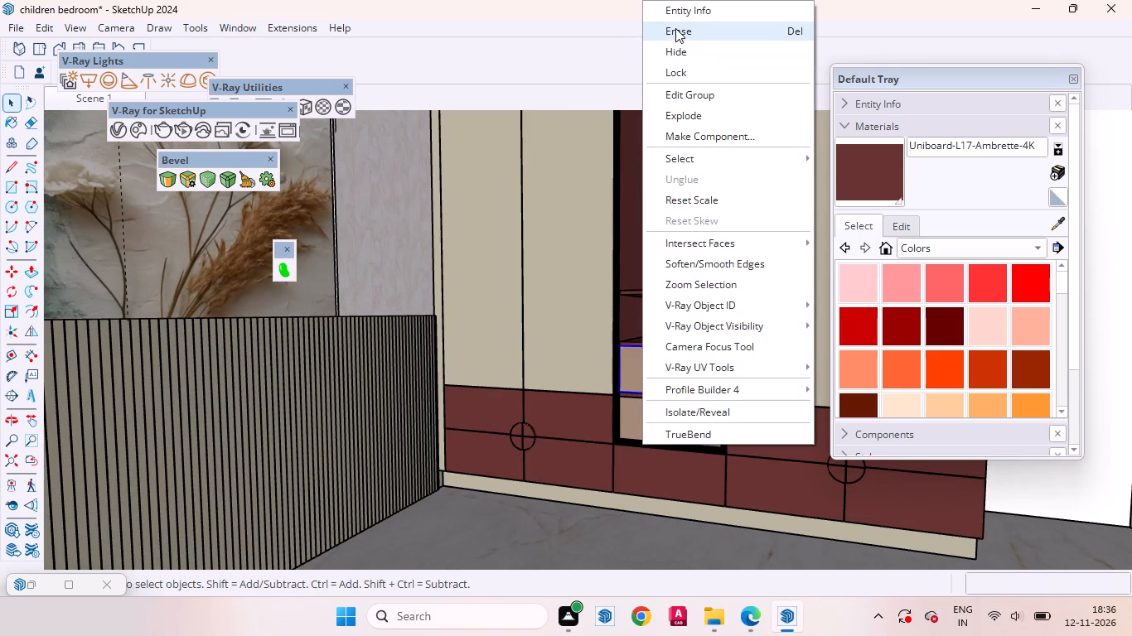
{"action": "left_click", "coordinate": [675, 28]}
{"action": "left_click", "coordinate": [666, 417]}
{"action": "right_click", "coordinate": [666, 418]}
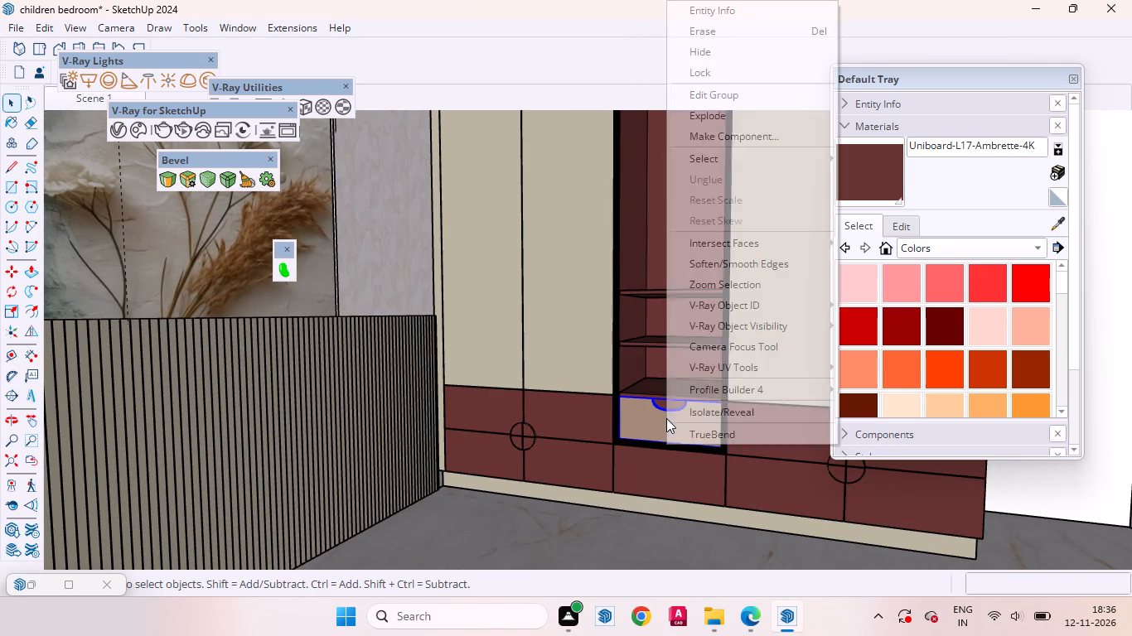
{"action": "left_click", "coordinate": [714, 34]}
Paint the grey bottom panel of the central niche with Uniboard-L17-Ambrette-4K and leave the group.
{"action": "scroll", "coordinate": [657, 348], "scroll_direction": "down", "scroll_amount": 5}
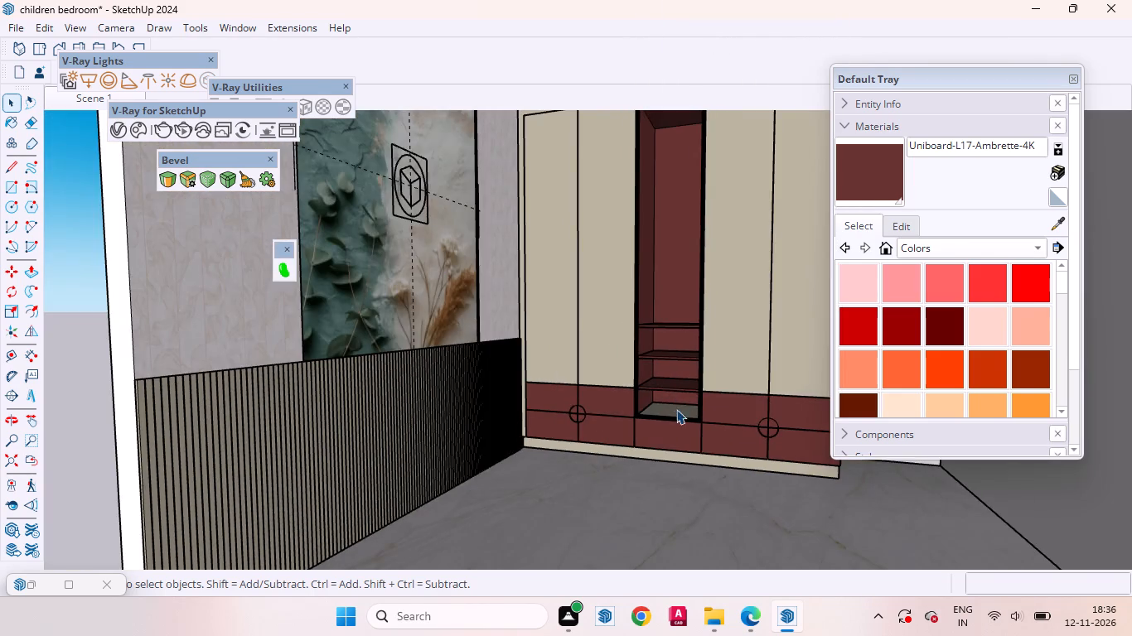
{"action": "scroll", "coordinate": [670, 413], "scroll_direction": "up", "scroll_amount": 11}
{"action": "middle_click_drag", "start_coordinate": [619, 427], "coordinate": [662, 476]}
{"action": "left_click", "coordinate": [674, 437]}
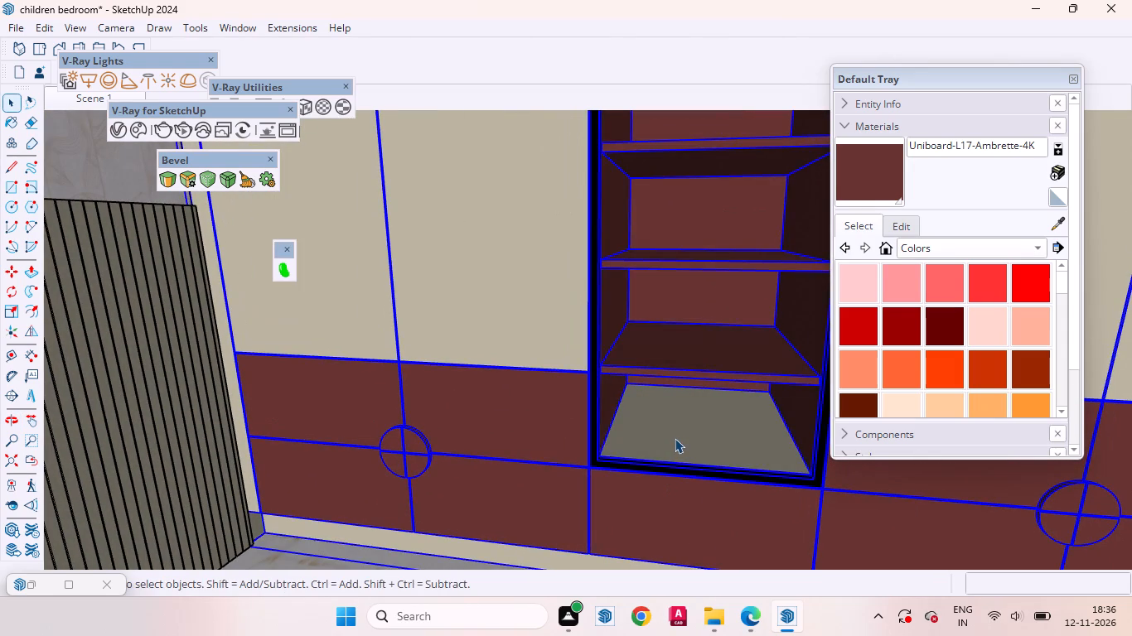
{"action": "double_click", "coordinate": [675, 438]}
{"action": "left_click", "coordinate": [709, 434]}
{"action": "scroll", "coordinate": [685, 446], "scroll_direction": "up", "scroll_amount": 7}
{"action": "middle_click_drag", "start_coordinate": [637, 473], "coordinate": [624, 468]}
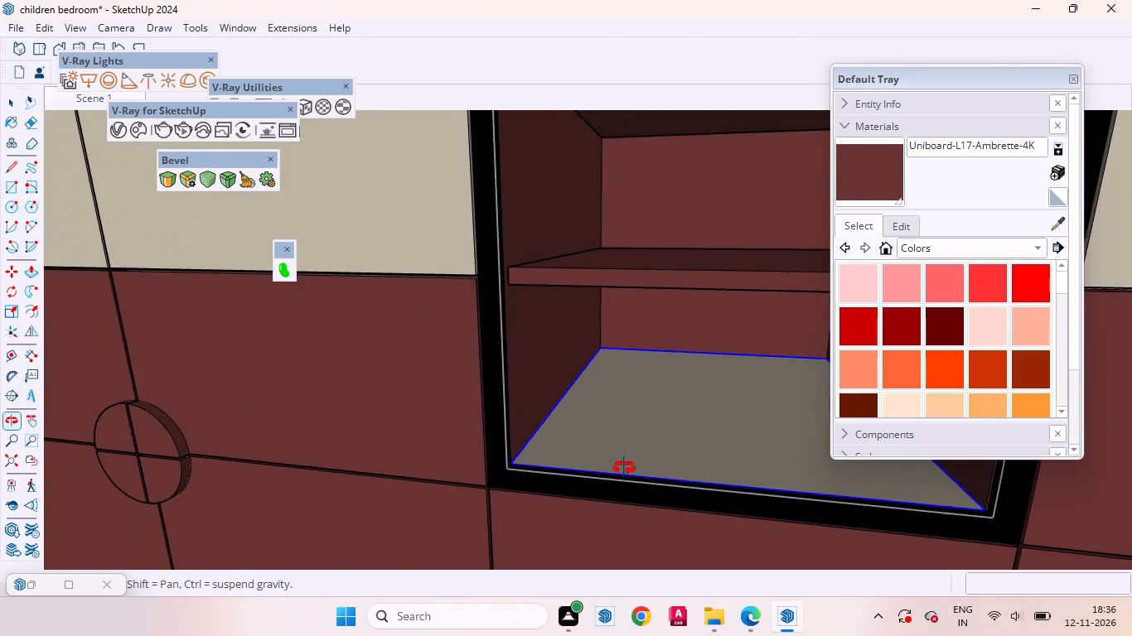
{"action": "middle_click_drag", "start_coordinate": [624, 468], "coordinate": [720, 447]}
{"action": "left_click", "coordinate": [597, 431]}
{"action": "scroll", "coordinate": [537, 459], "scroll_direction": "down", "scroll_amount": 3}
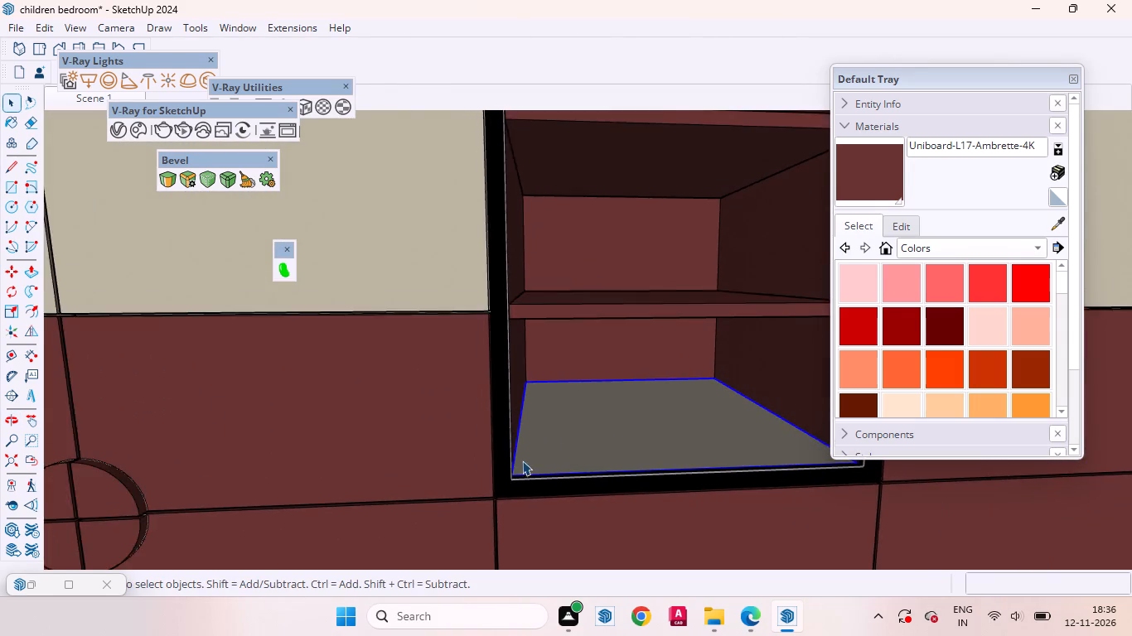
{"action": "left_click", "coordinate": [877, 181]}
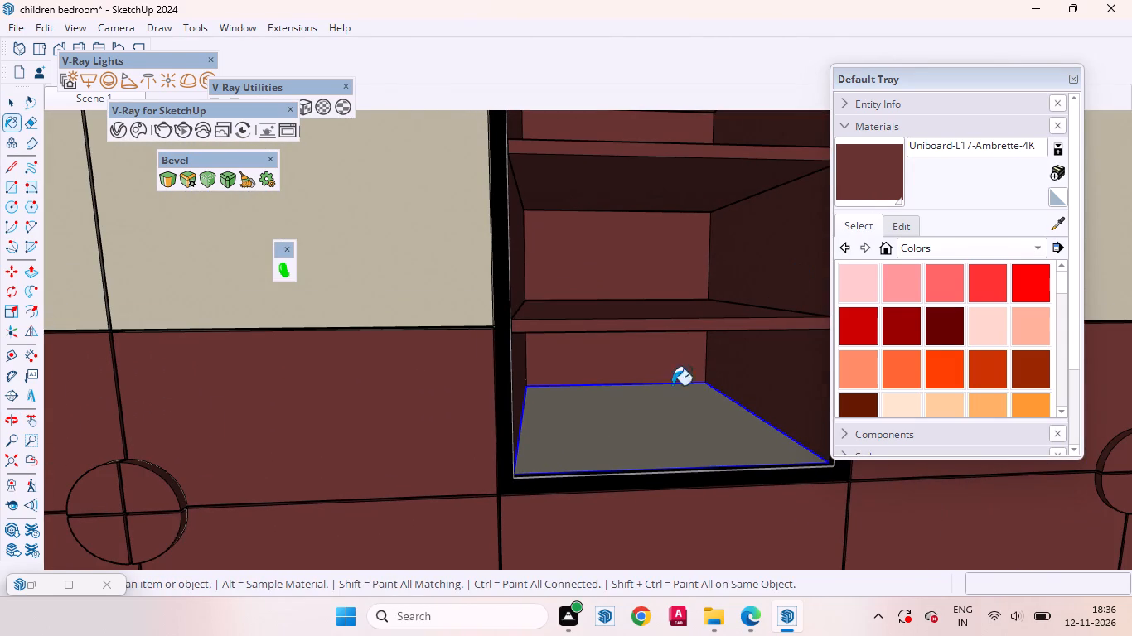
{"action": "left_click", "coordinate": [637, 434]}
{"action": "key", "text": "space"}
{"action": "scroll", "coordinate": [501, 457], "scroll_direction": "down", "scroll_amount": 9}
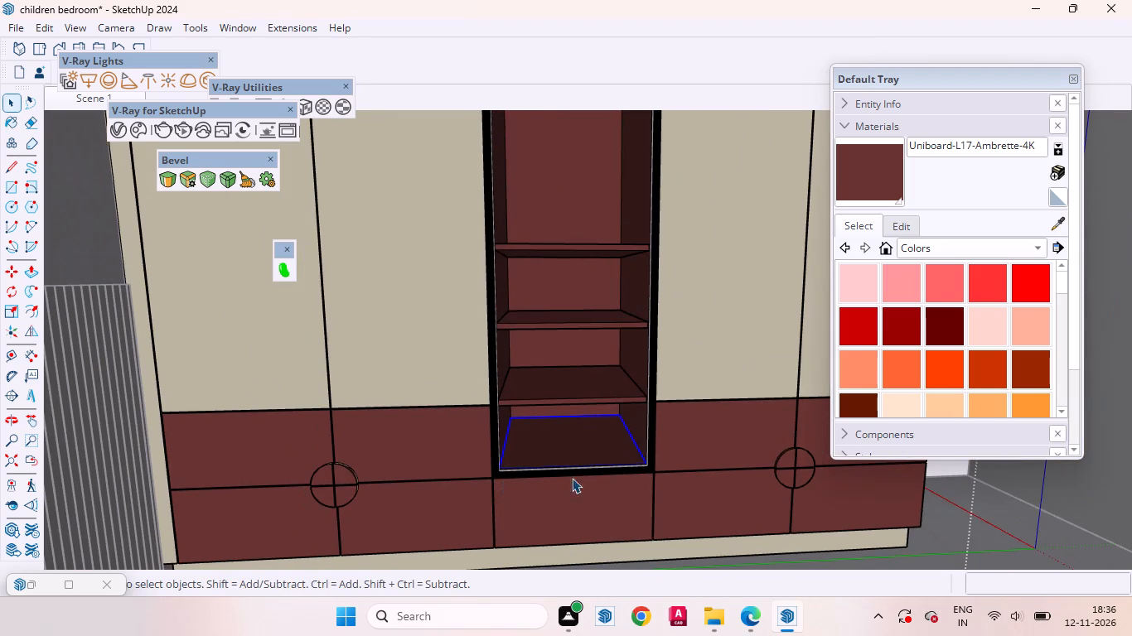
{"action": "scroll", "coordinate": [593, 479], "scroll_direction": "down", "scroll_amount": 17}
{"action": "left_click", "coordinate": [739, 301]}
Inspect the niche's lower left corner, where its side and bottom panels meet the black frame.
{"action": "scroll", "coordinate": [550, 493], "scroll_direction": "up", "scroll_amount": 17}
{"action": "middle_click_drag", "start_coordinate": [521, 447], "coordinate": [563, 360]}
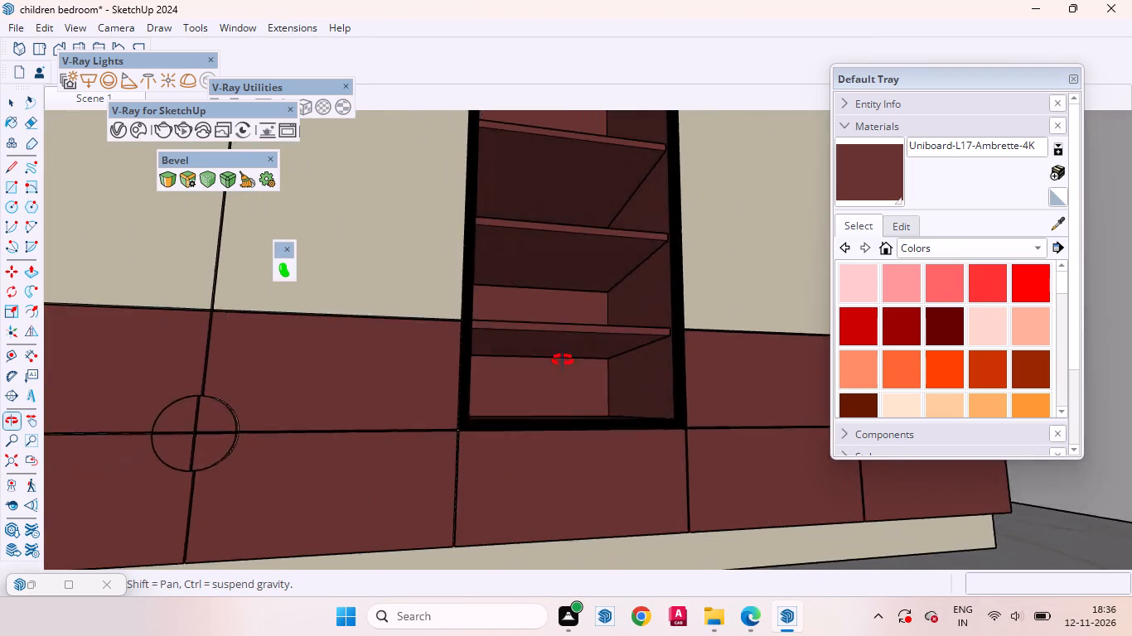
{"action": "middle_click_drag", "start_coordinate": [563, 360], "coordinate": [436, 483]}
{"action": "scroll", "coordinate": [469, 468], "scroll_direction": "up", "scroll_amount": 4}
{"action": "scroll", "coordinate": [355, 506], "scroll_direction": "up", "scroll_amount": 14}
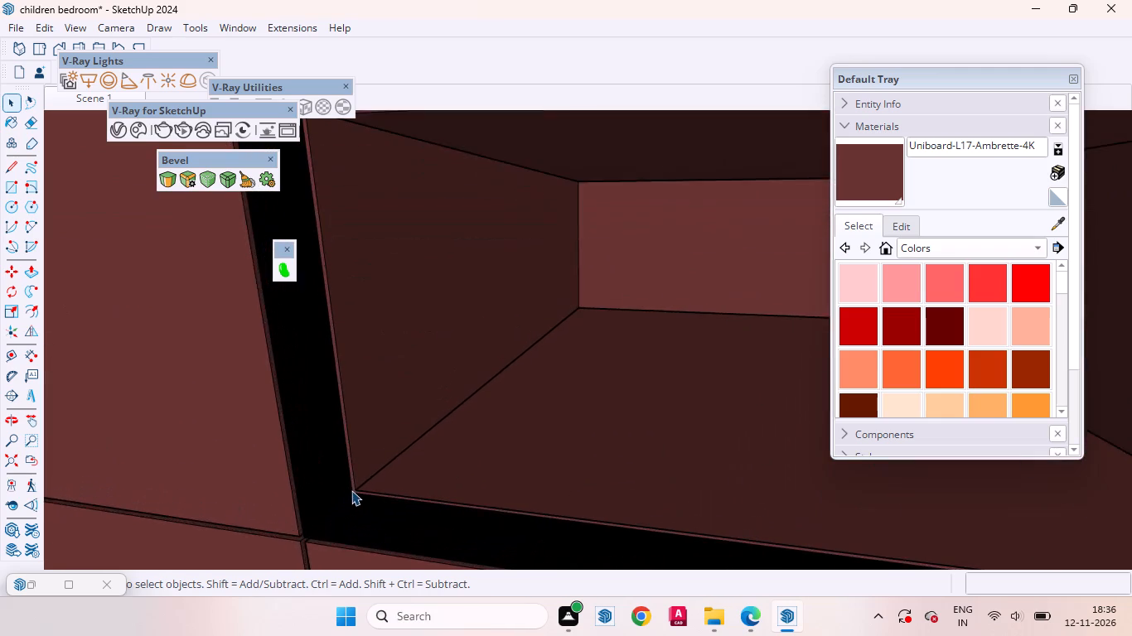
{"action": "scroll", "coordinate": [351, 490], "scroll_direction": "up", "scroll_amount": 13}
{"action": "scroll", "coordinate": [428, 490], "scroll_direction": "down", "scroll_amount": 3}
{"action": "scroll", "coordinate": [443, 490], "scroll_direction": "up", "scroll_amount": 1}
{"action": "scroll", "coordinate": [447, 489], "scroll_direction": "down", "scroll_amount": 16}
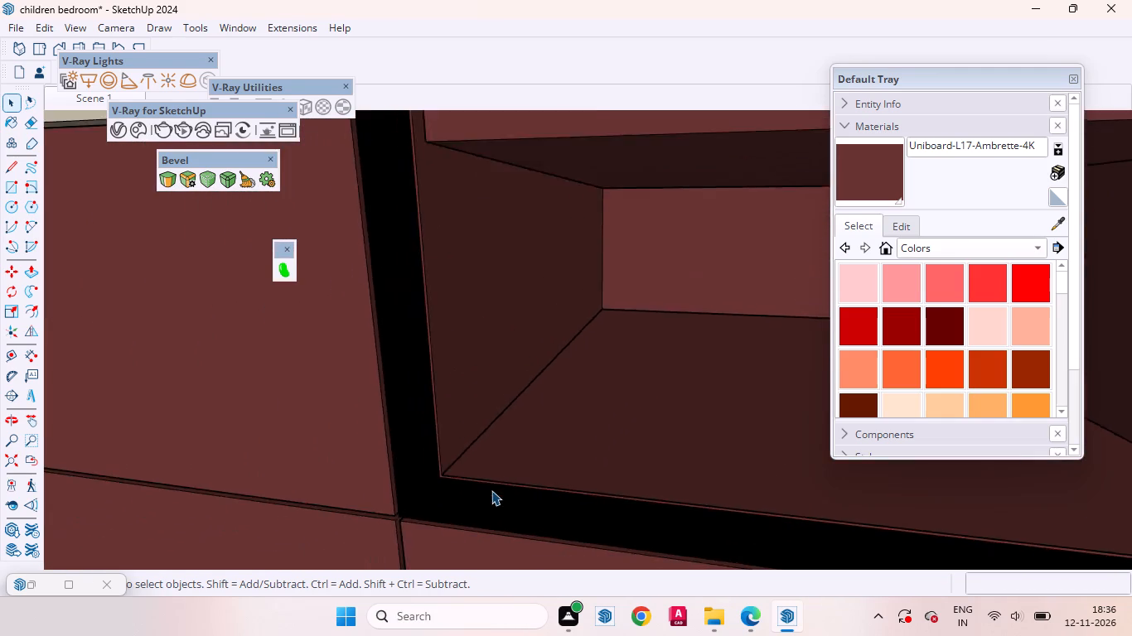
{"action": "scroll", "coordinate": [491, 490], "scroll_direction": "down", "scroll_amount": 20}
{"action": "scroll", "coordinate": [491, 490], "scroll_direction": "down", "scroll_amount": 11}
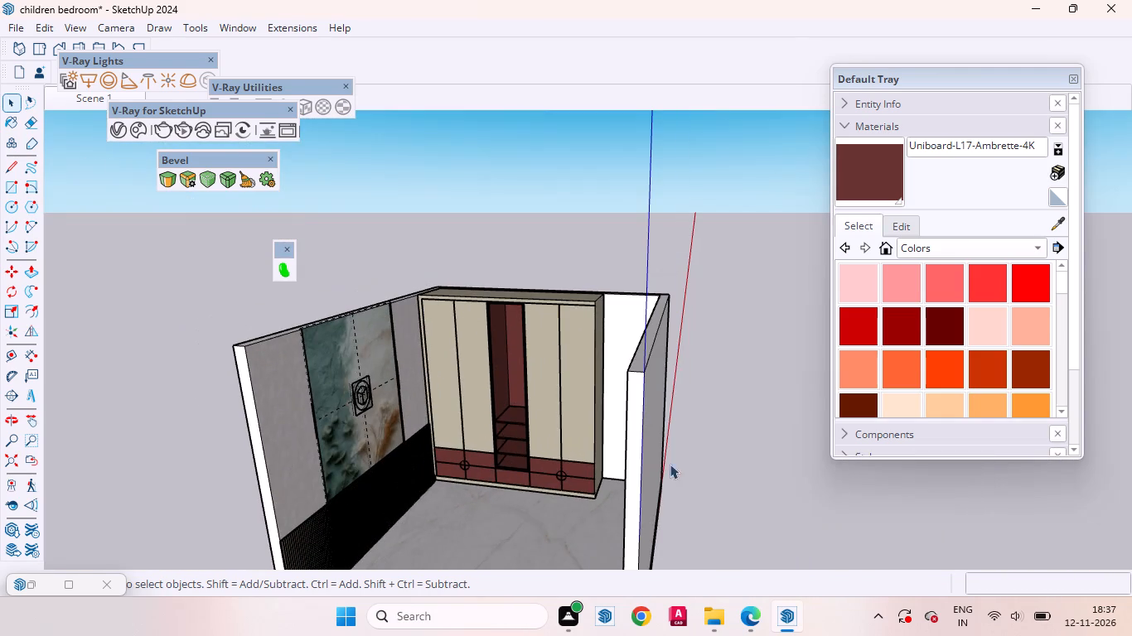
In a new group, draw a vertical rectangle about 1' 6 1/8" by 7 3/4" across the niche's lowest opening.
{"action": "right_click", "coordinate": [716, 473]}
{"action": "left_click", "coordinate": [757, 523]}
{"action": "scroll", "coordinate": [538, 466], "scroll_direction": "up", "scroll_amount": 8}
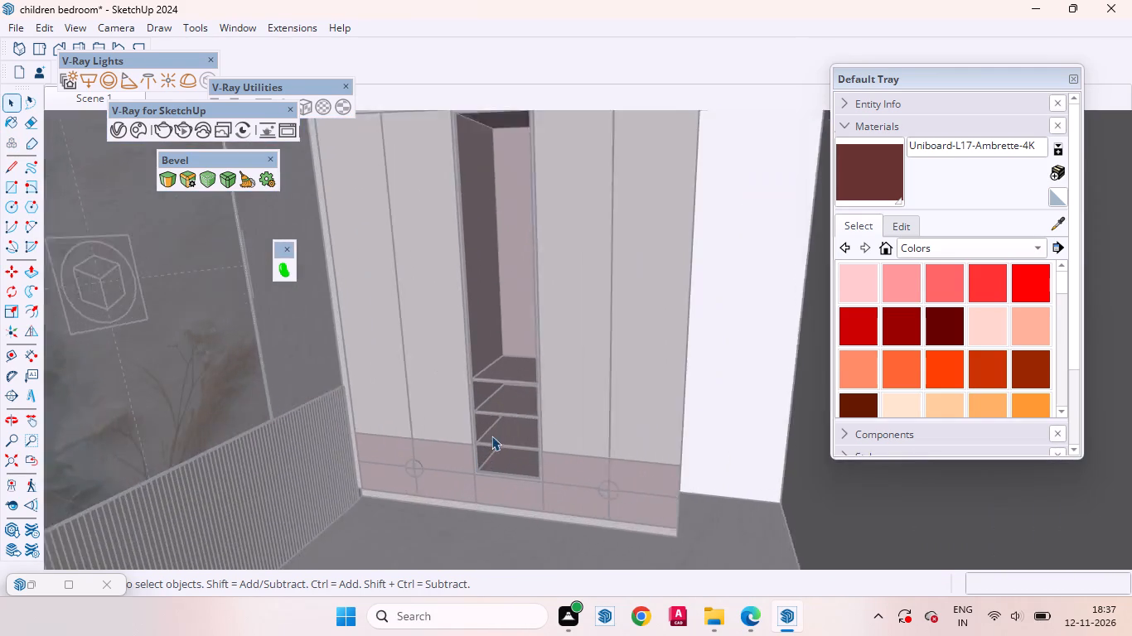
{"action": "scroll", "coordinate": [491, 436], "scroll_direction": "up", "scroll_amount": 9}
{"action": "middle_click_drag", "start_coordinate": [534, 484], "coordinate": [634, 433]}
{"action": "key", "text": "r"}
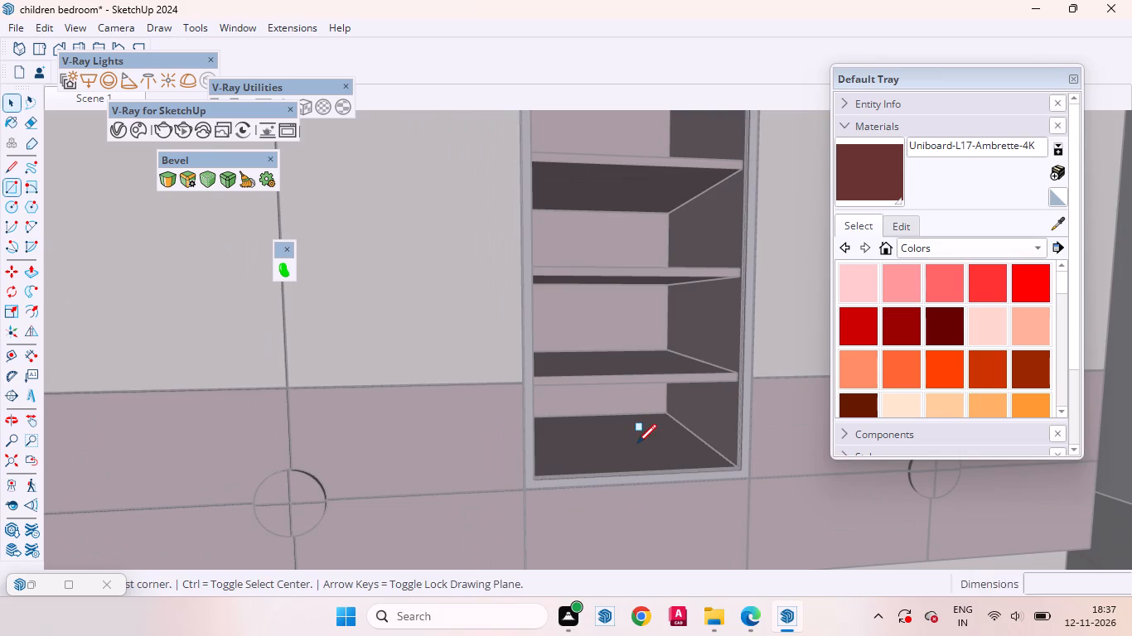
{"action": "scroll", "coordinate": [679, 421], "scroll_direction": "up", "scroll_amount": 8}
{"action": "scroll", "coordinate": [697, 400], "scroll_direction": "down", "scroll_amount": 4}
{"action": "middle_click_drag", "start_coordinate": [752, 405], "coordinate": [776, 345]}
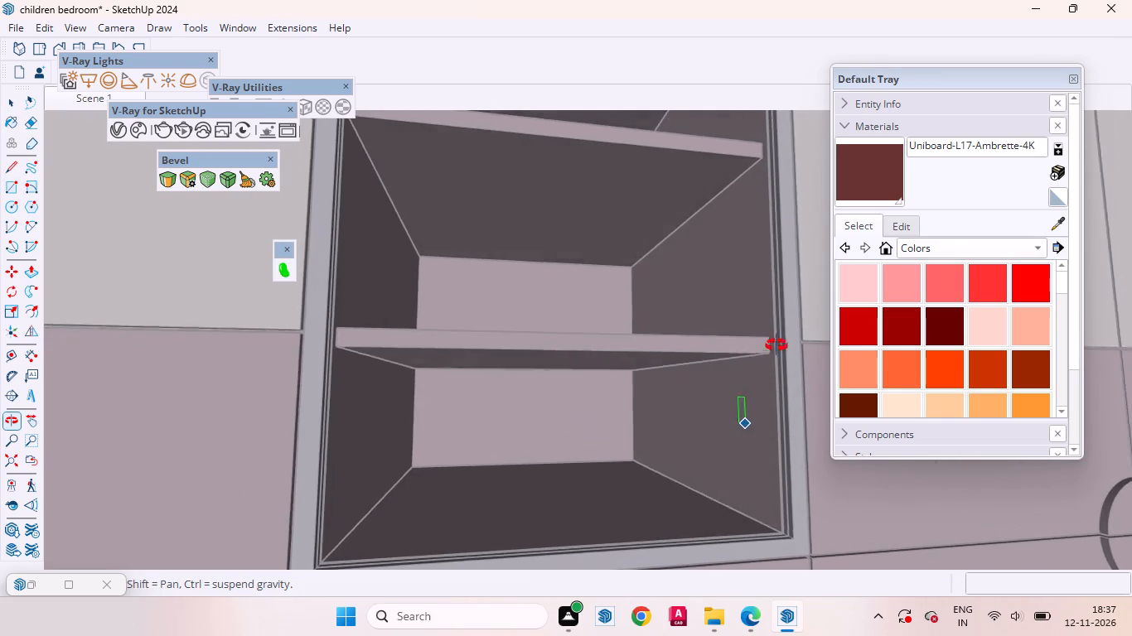
{"action": "middle_click_drag", "start_coordinate": [776, 345], "coordinate": [776, 344]}
{"action": "scroll", "coordinate": [769, 350], "scroll_direction": "up", "scroll_amount": 4}
{"action": "scroll", "coordinate": [754, 338], "scroll_direction": "down", "scroll_amount": 4}
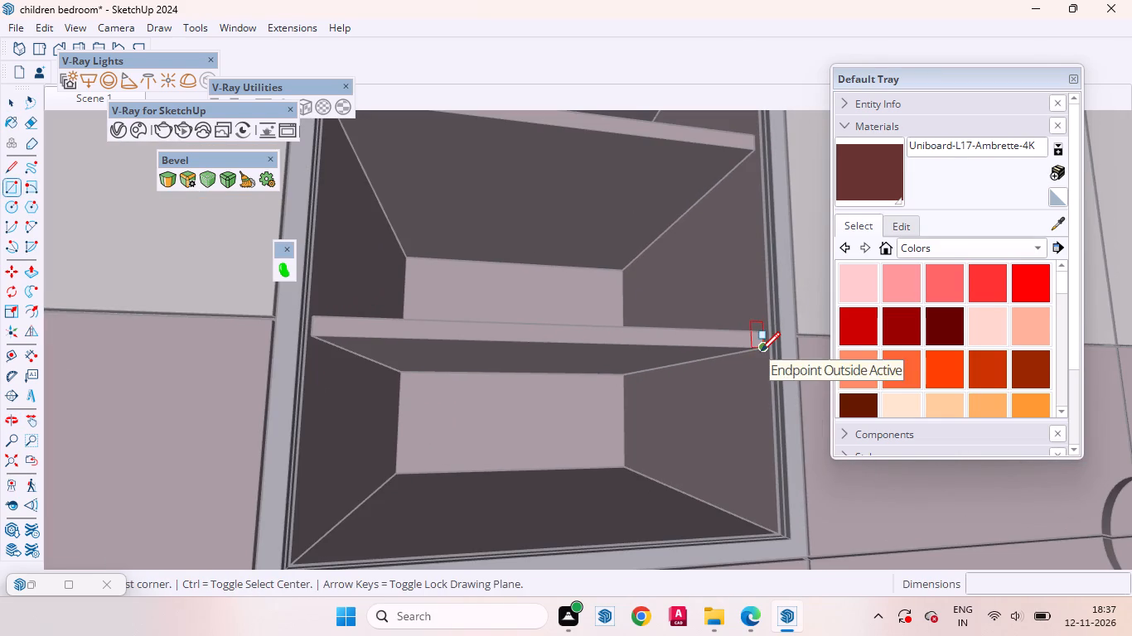
{"action": "left_click", "coordinate": [761, 351]}
{"action": "scroll", "coordinate": [682, 406], "scroll_direction": "down", "scroll_amount": 8}
{"action": "middle_click_drag", "start_coordinate": [559, 441], "coordinate": [412, 525]}
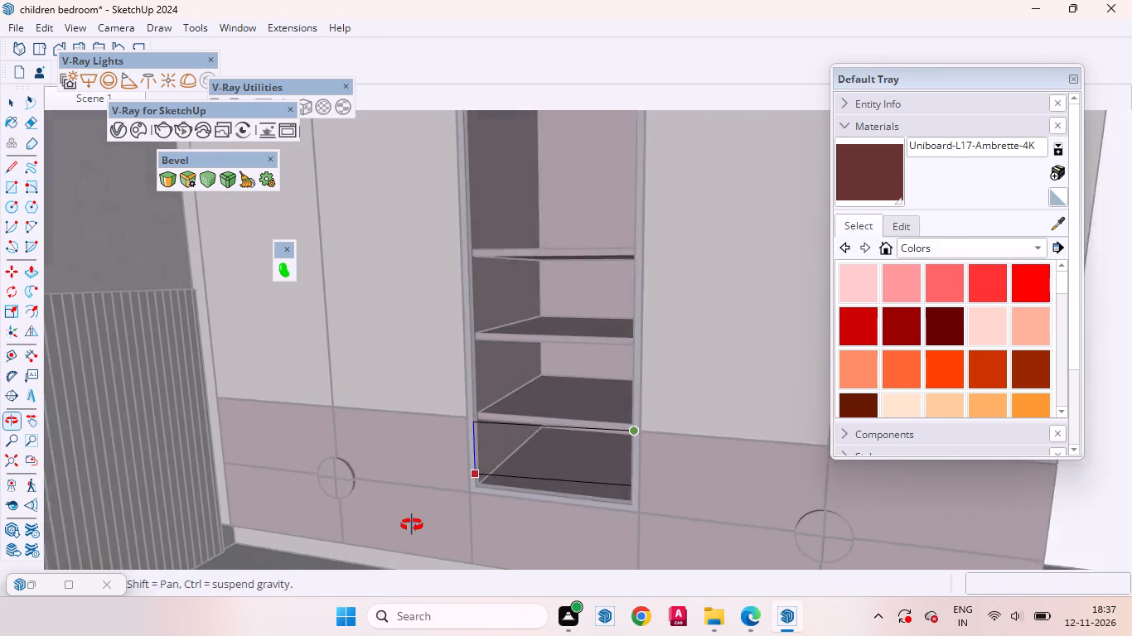
{"action": "middle_click_drag", "start_coordinate": [412, 525], "coordinate": [412, 524]}
{"action": "scroll", "coordinate": [533, 476], "scroll_direction": "up", "scroll_amount": 7}
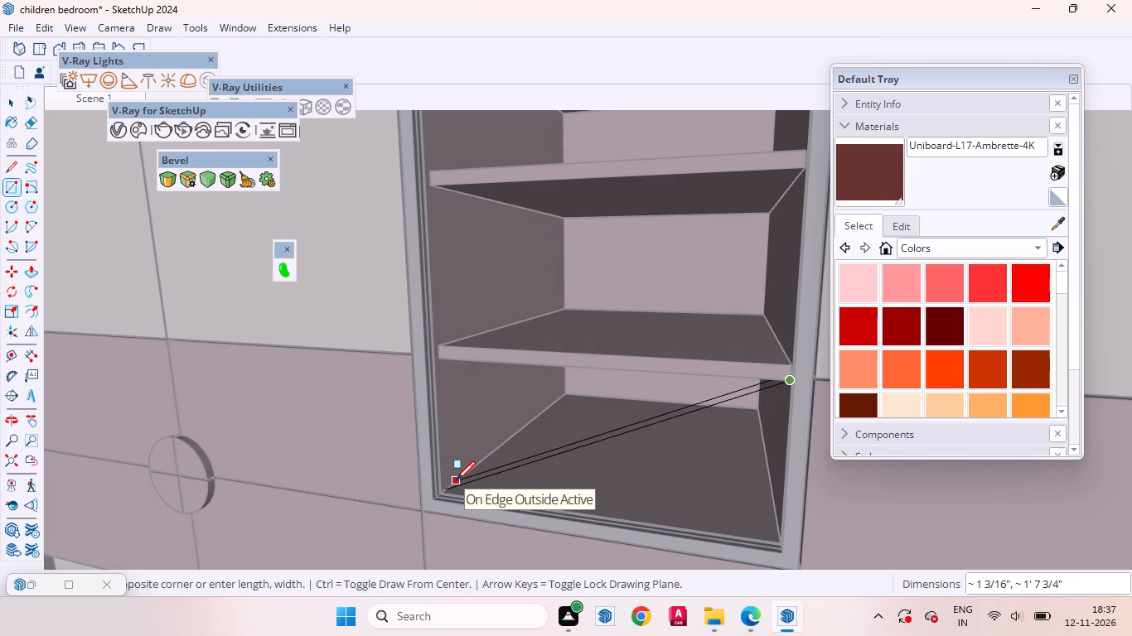
{"action": "key", "text": "Left"}
{"action": "key", "text": "Right"}
{"action": "scroll", "coordinate": [457, 479], "scroll_direction": "up", "scroll_amount": 7}
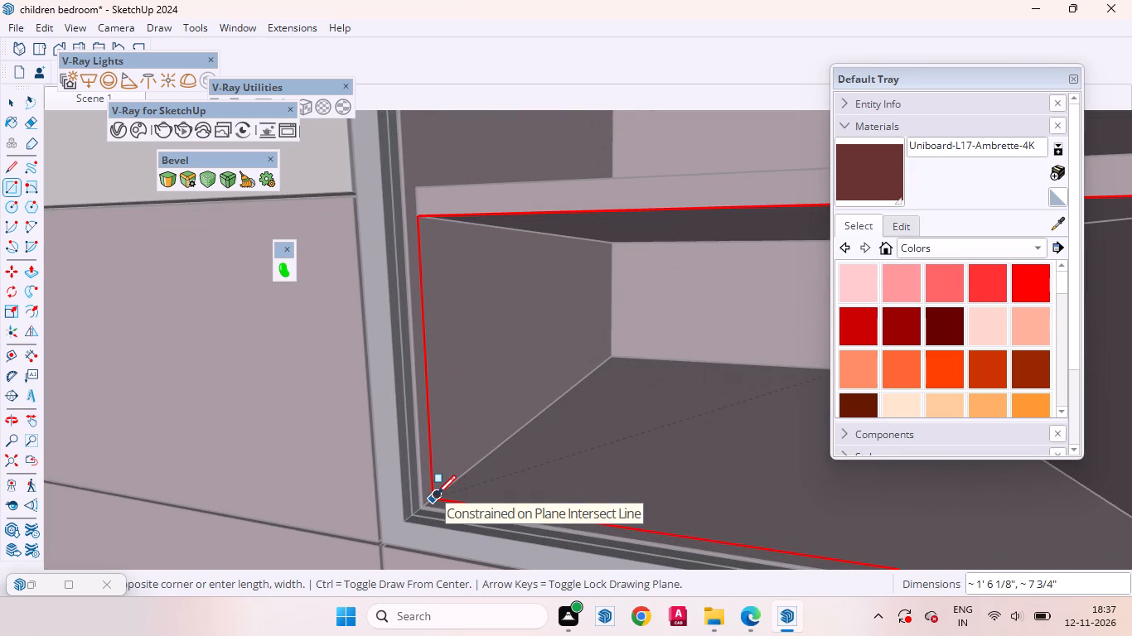
{"action": "left_click", "coordinate": [437, 494]}
Extrude the rectangle 18 mm outward with Push/Pull to form a drawer front, and leave the group.
{"action": "key", "text": "p"}
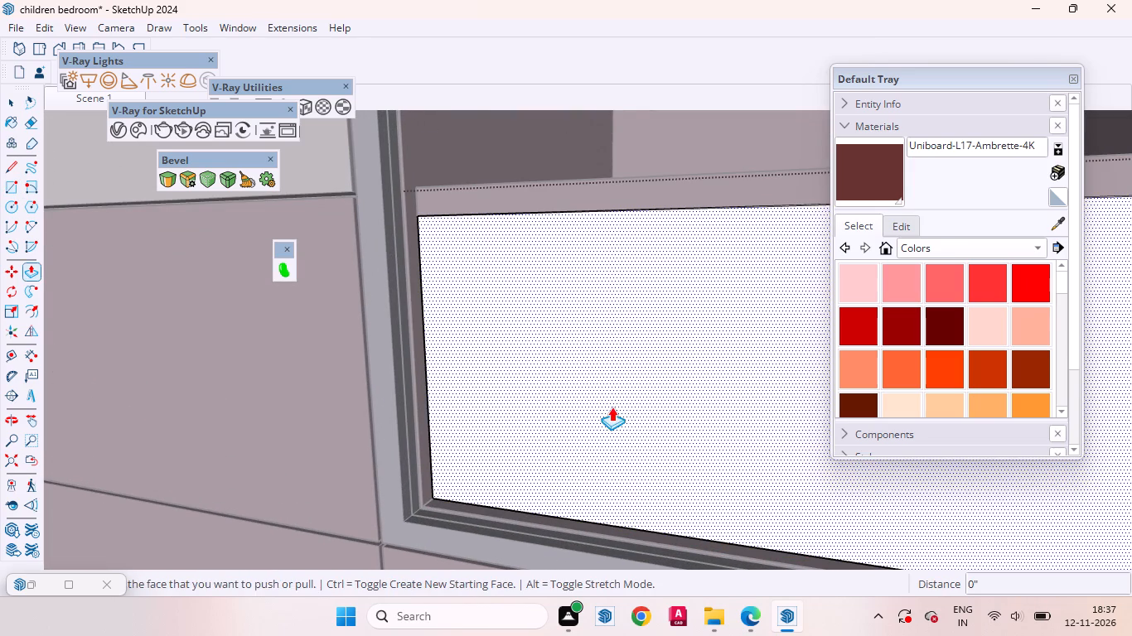
{"action": "left_click", "coordinate": [612, 407]}
{"action": "type", "text": "18"}
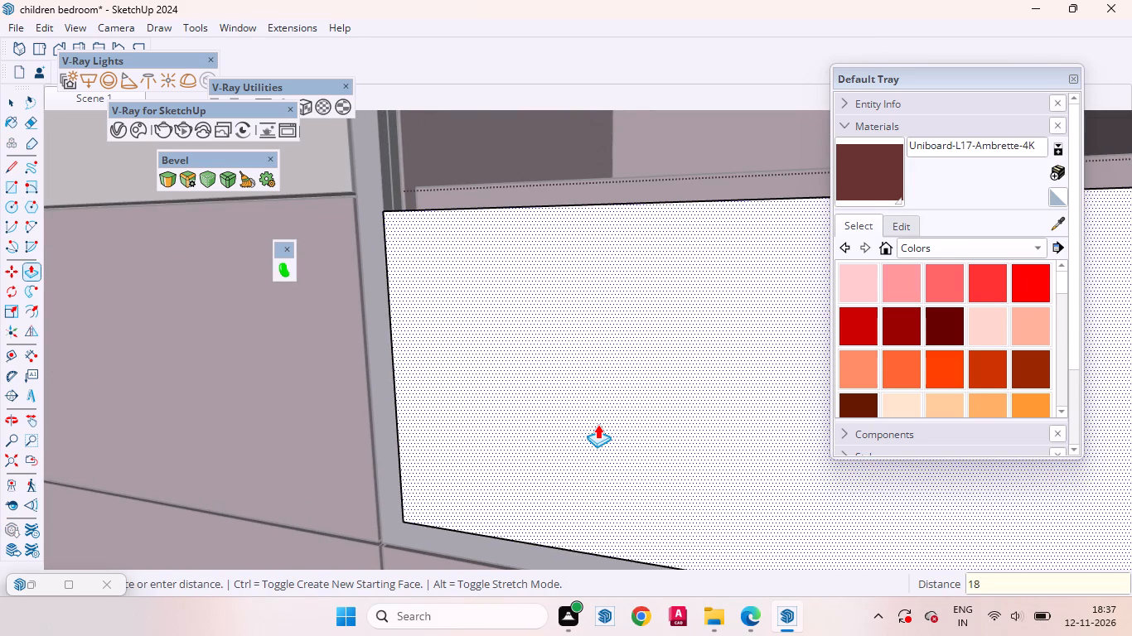
{"action": "type", "text": "mm"}
{"action": "key", "text": "Return"}
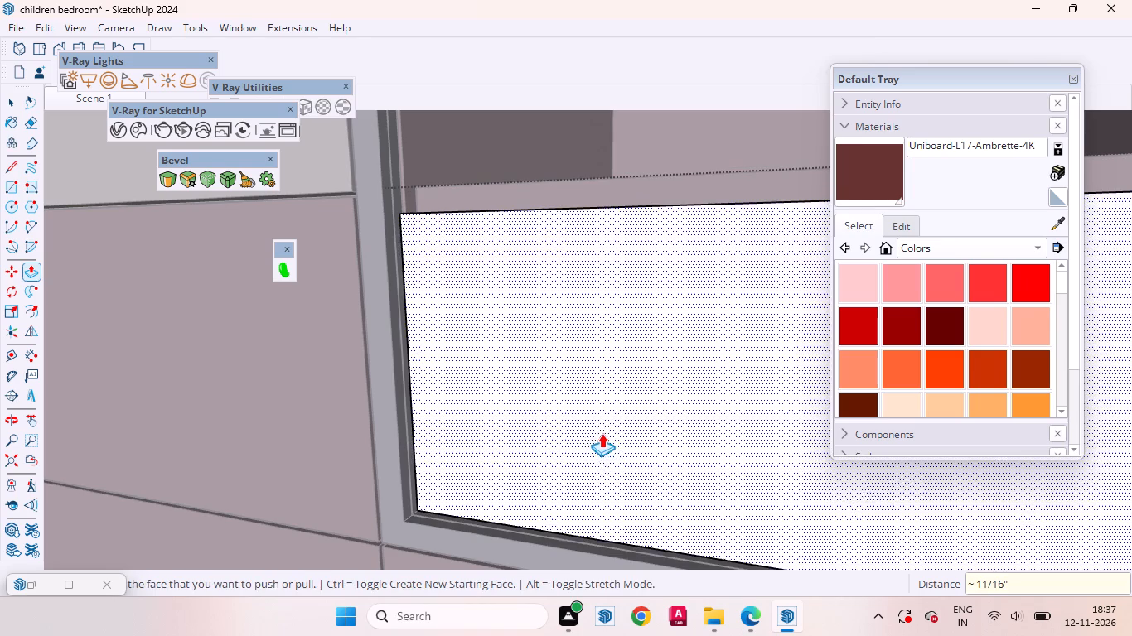
{"action": "key", "text": "space"}
{"action": "scroll", "coordinate": [575, 380], "scroll_direction": "down", "scroll_amount": 3}
{"action": "scroll", "coordinate": [575, 380], "scroll_direction": "up", "scroll_amount": 1}
{"action": "scroll", "coordinate": [575, 384], "scroll_direction": "down", "scroll_amount": 20}
{"action": "scroll", "coordinate": [575, 384], "scroll_direction": "down", "scroll_amount": 2}
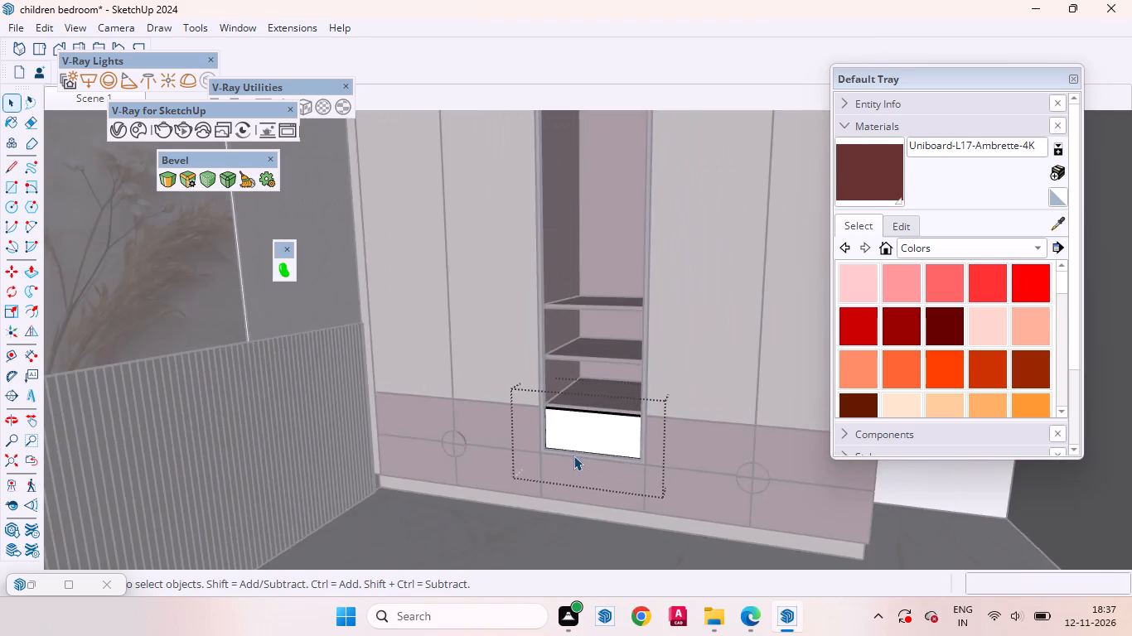
{"action": "scroll", "coordinate": [573, 455], "scroll_direction": "down", "scroll_amount": 12}
{"action": "left_click", "coordinate": [611, 262]}
Move the new drawer front back about 11/16" so its face sits flush with the shelf's front edge.
{"action": "scroll", "coordinate": [571, 492], "scroll_direction": "up", "scroll_amount": 10}
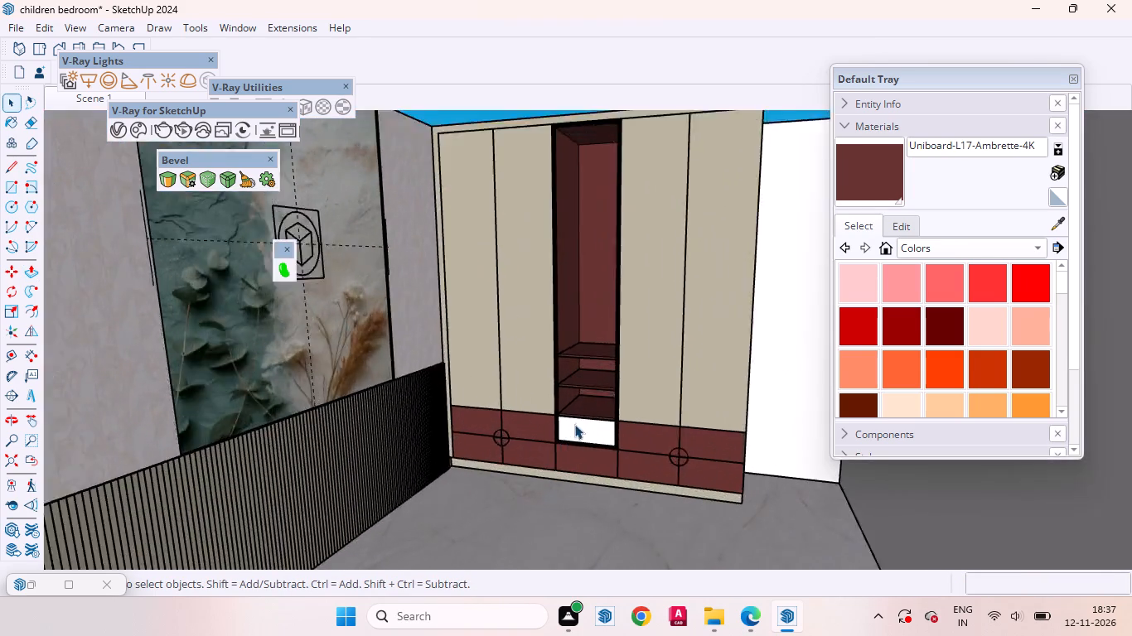
{"action": "scroll", "coordinate": [574, 424], "scroll_direction": "up", "scroll_amount": 14}
{"action": "left_click", "coordinate": [561, 431]}
{"action": "scroll", "coordinate": [491, 385], "scroll_direction": "up", "scroll_amount": 7}
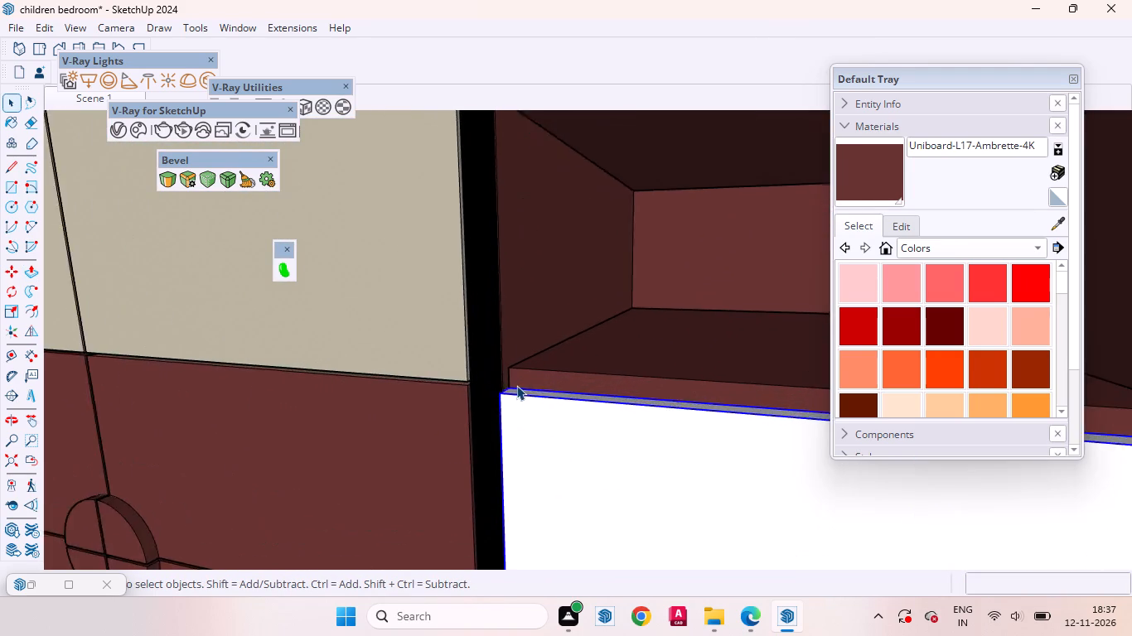
{"action": "scroll", "coordinate": [516, 385], "scroll_direction": "up", "scroll_amount": 4}
{"action": "key", "text": "m"}
{"action": "scroll", "coordinate": [478, 405], "scroll_direction": "up", "scroll_amount": 4}
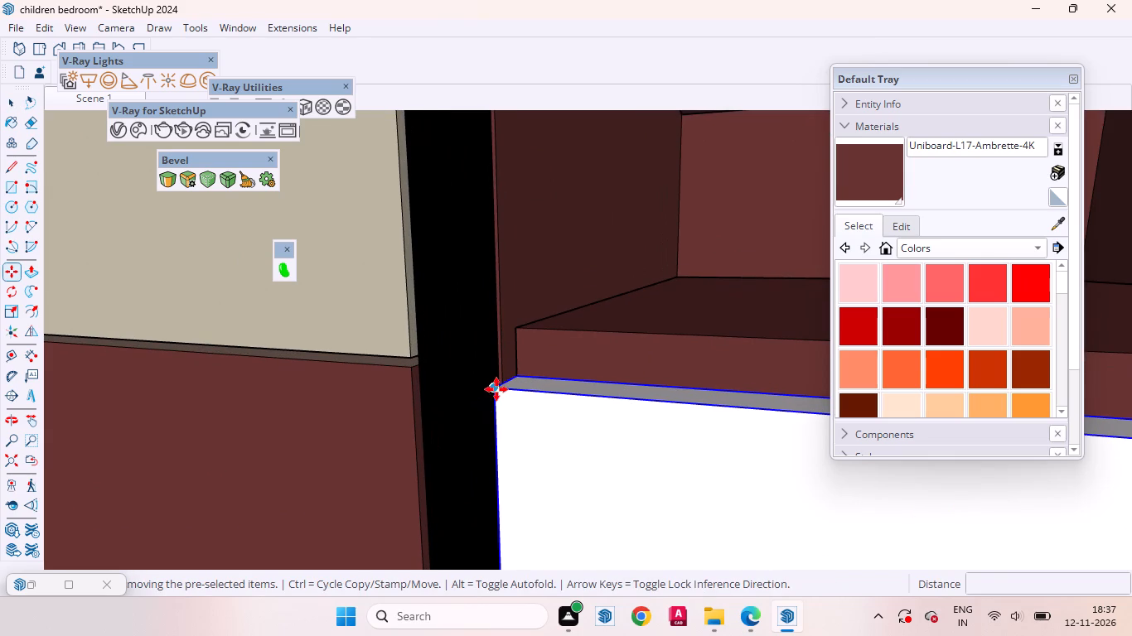
{"action": "left_click", "coordinate": [496, 389]}
{"action": "left_click", "coordinate": [521, 378]}
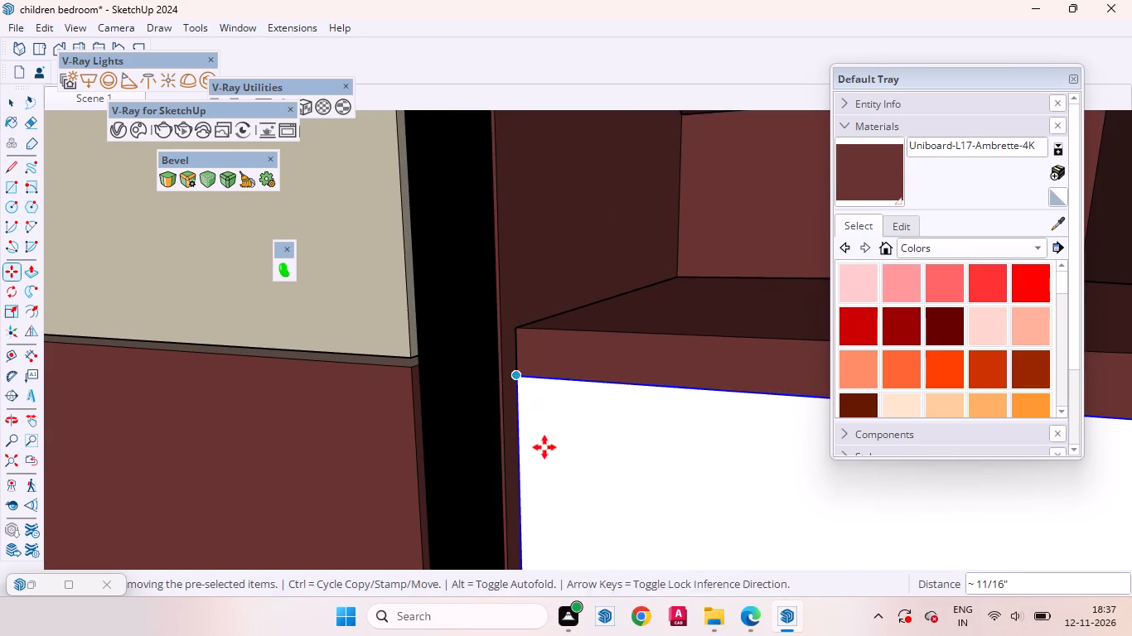
{"action": "key", "text": "space"}
{"action": "scroll", "coordinate": [557, 376], "scroll_direction": "down", "scroll_amount": 20}
{"action": "scroll", "coordinate": [557, 376], "scroll_direction": "down", "scroll_amount": 1}
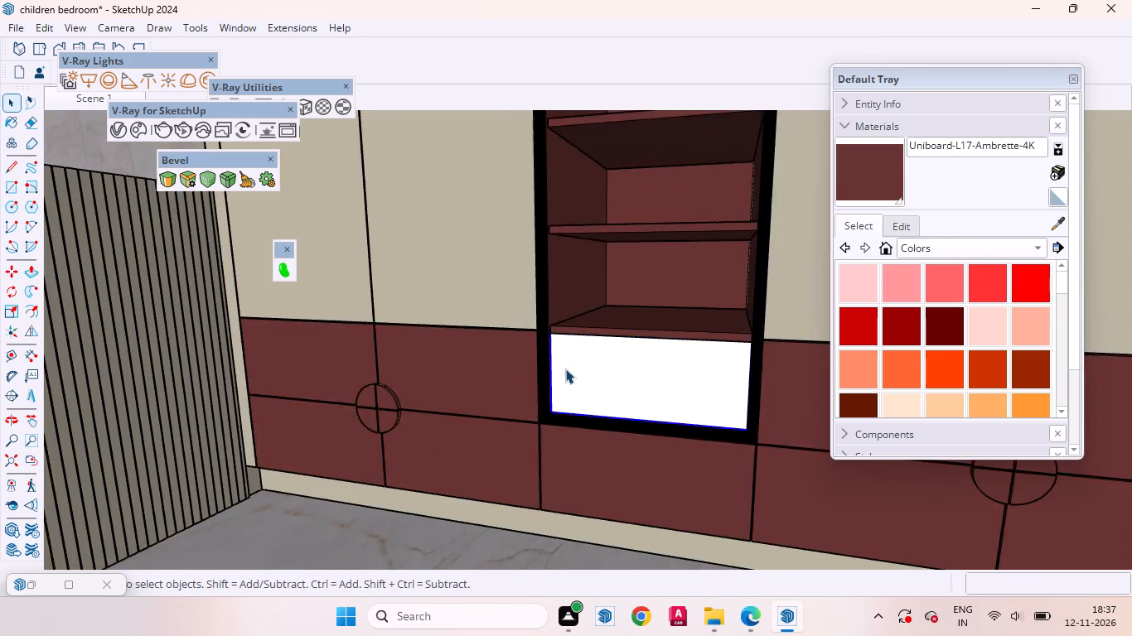
{"action": "scroll", "coordinate": [565, 369], "scroll_direction": "down", "scroll_amount": 17}
{"action": "left_click", "coordinate": [626, 216]}
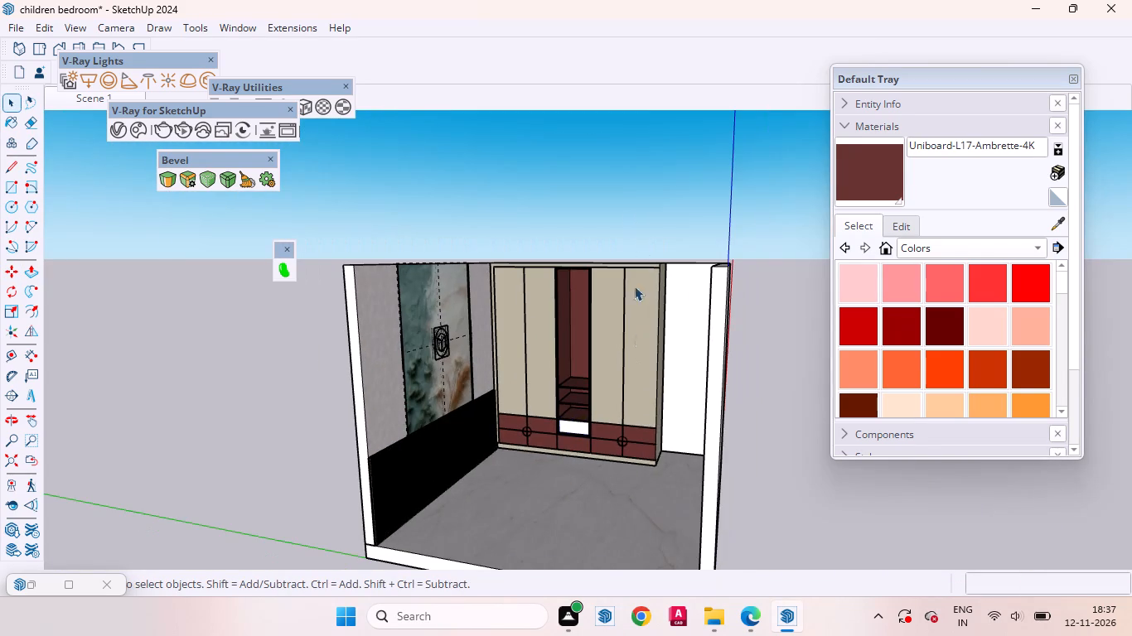
Copy the new drawer front 9 1/4" straight up into the middle drawer opening, just beneath the shelf above.
{"action": "scroll", "coordinate": [560, 429], "scroll_direction": "up", "scroll_amount": 13}
{"action": "left_click", "coordinate": [578, 418]}
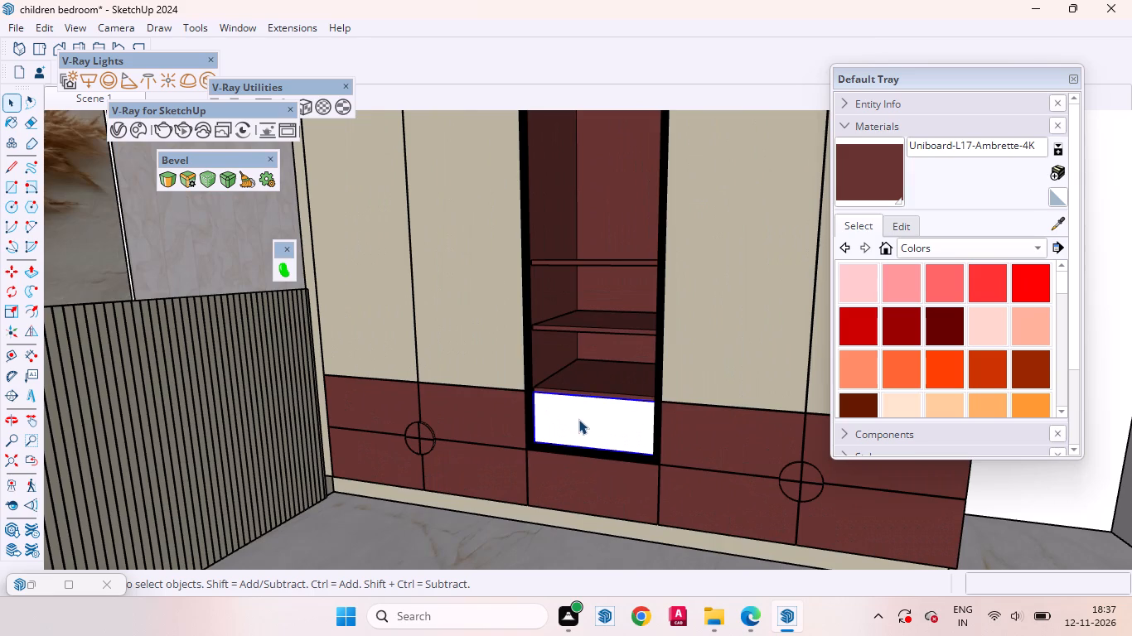
{"action": "key", "text": "m"}
{"action": "scroll", "coordinate": [542, 404], "scroll_direction": "up", "scroll_amount": 12}
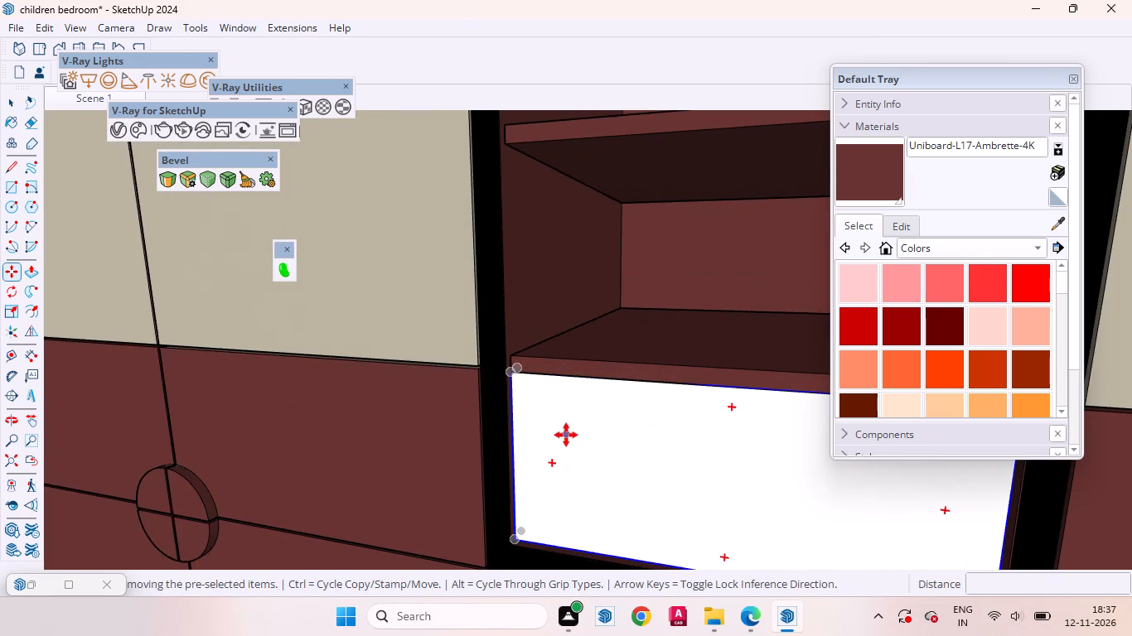
{"action": "key", "text": "space"}
{"action": "scroll", "coordinate": [537, 439], "scroll_direction": "down", "scroll_amount": 11}
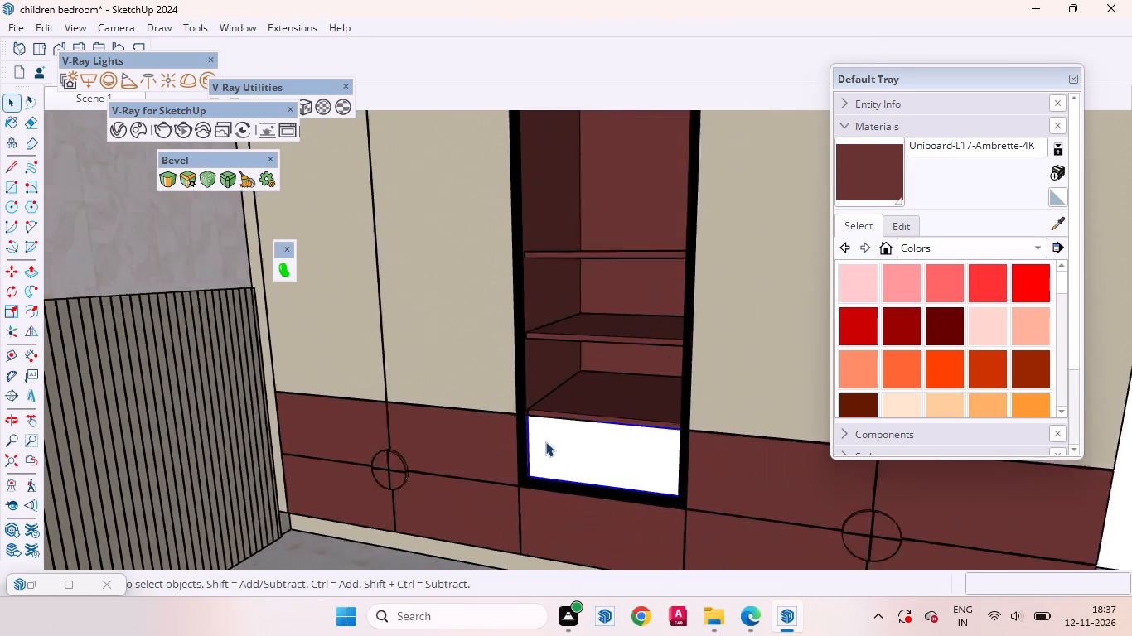
{"action": "scroll", "coordinate": [545, 441], "scroll_direction": "down", "scroll_amount": 4}
{"action": "scroll", "coordinate": [545, 441], "scroll_direction": "up", "scroll_amount": 1}
{"action": "scroll", "coordinate": [545, 441], "scroll_direction": "down", "scroll_amount": 2}
{"action": "scroll", "coordinate": [536, 429], "scroll_direction": "up", "scroll_amount": 8}
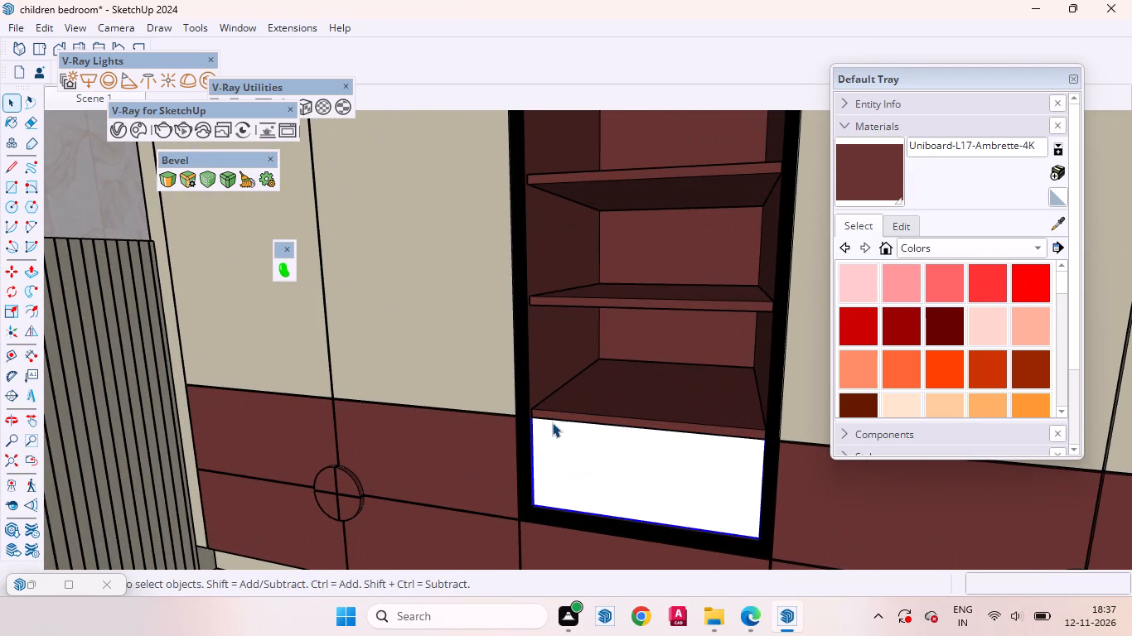
{"action": "key", "text": "m"}
{"action": "scroll", "coordinate": [543, 418], "scroll_direction": "up", "scroll_amount": 11}
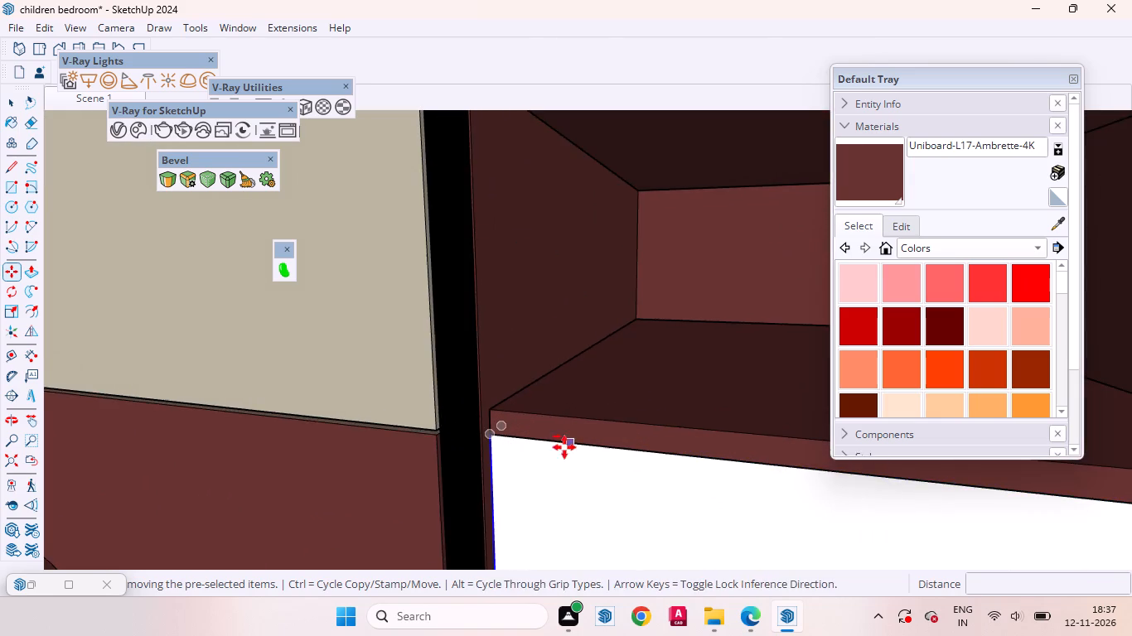
{"action": "middle_click_drag", "start_coordinate": [522, 469], "coordinate": [463, 424]}
{"action": "scroll", "coordinate": [509, 422], "scroll_direction": "up", "scroll_amount": 10}
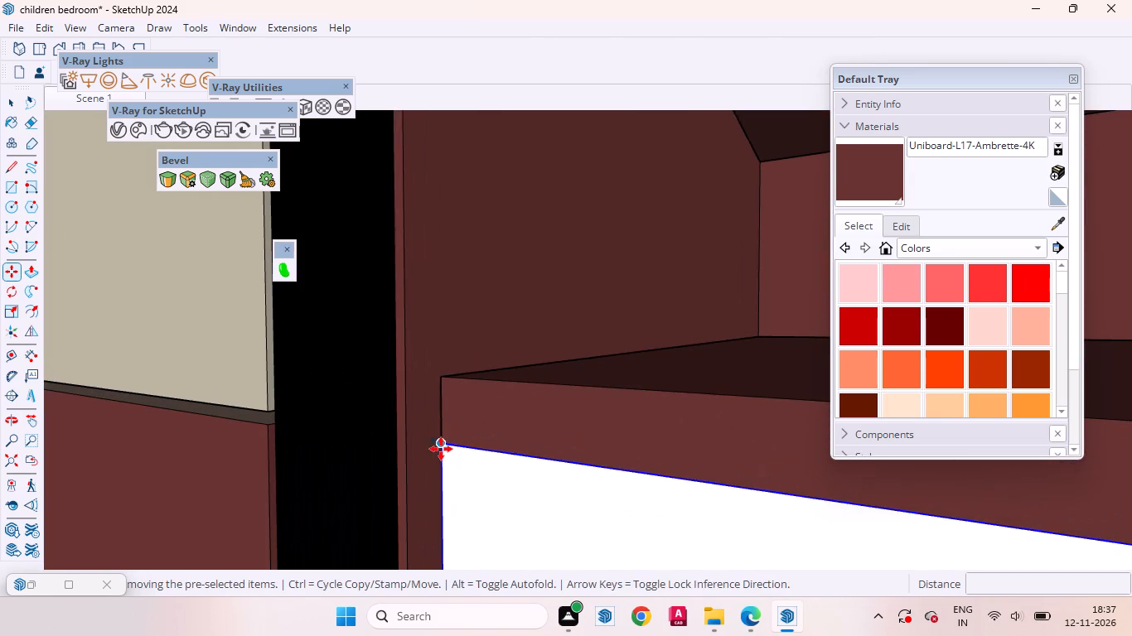
{"action": "left_click", "coordinate": [442, 442]}
{"action": "scroll", "coordinate": [486, 368], "scroll_direction": "down", "scroll_amount": 18}
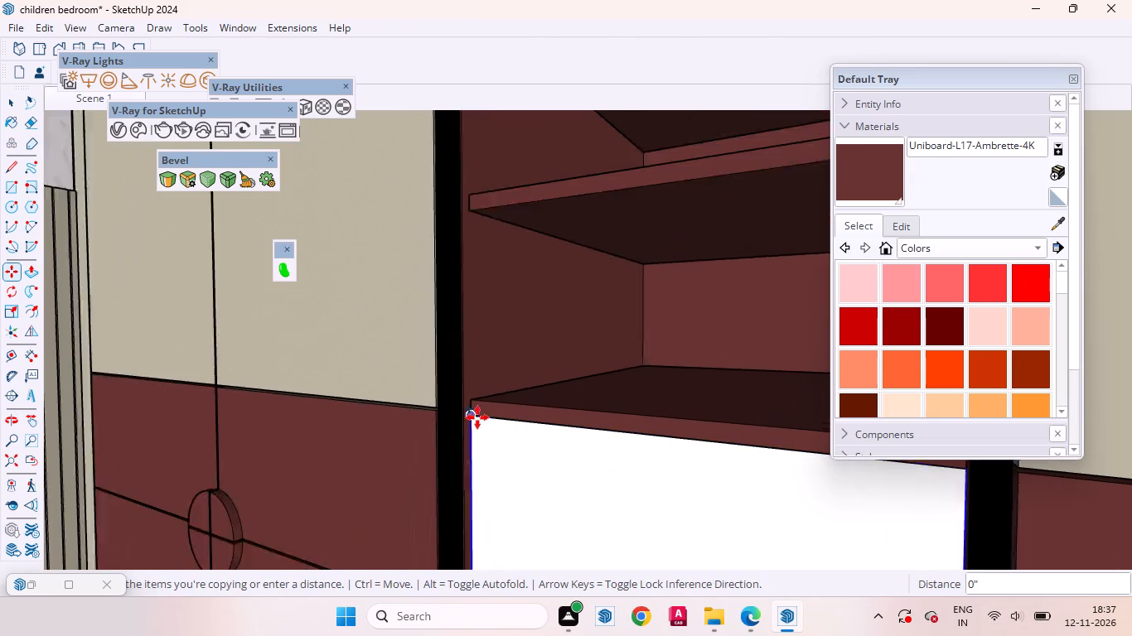
{"action": "scroll", "coordinate": [478, 248], "scroll_direction": "up", "scroll_amount": 10}
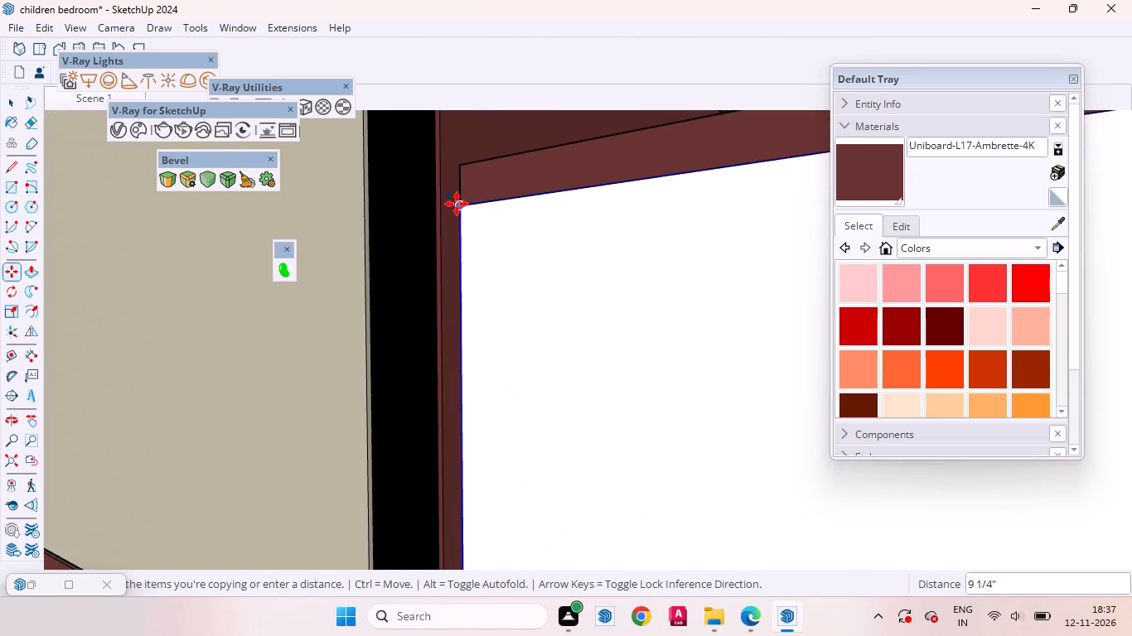
{"action": "left_click", "coordinate": [462, 201]}
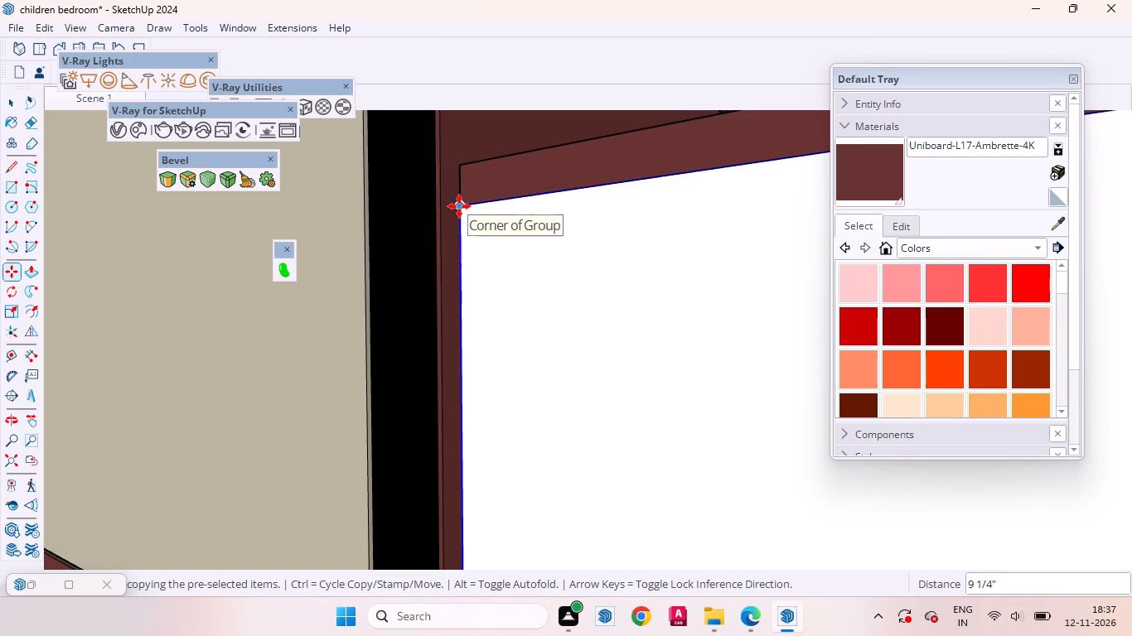
Copy the middle drawer front another 9 1/4" up into the third opening, beneath its upper shelf, and clear the selection.
{"action": "left_click", "coordinate": [459, 206]}
{"action": "scroll", "coordinate": [477, 307], "scroll_direction": "down", "scroll_amount": 18}
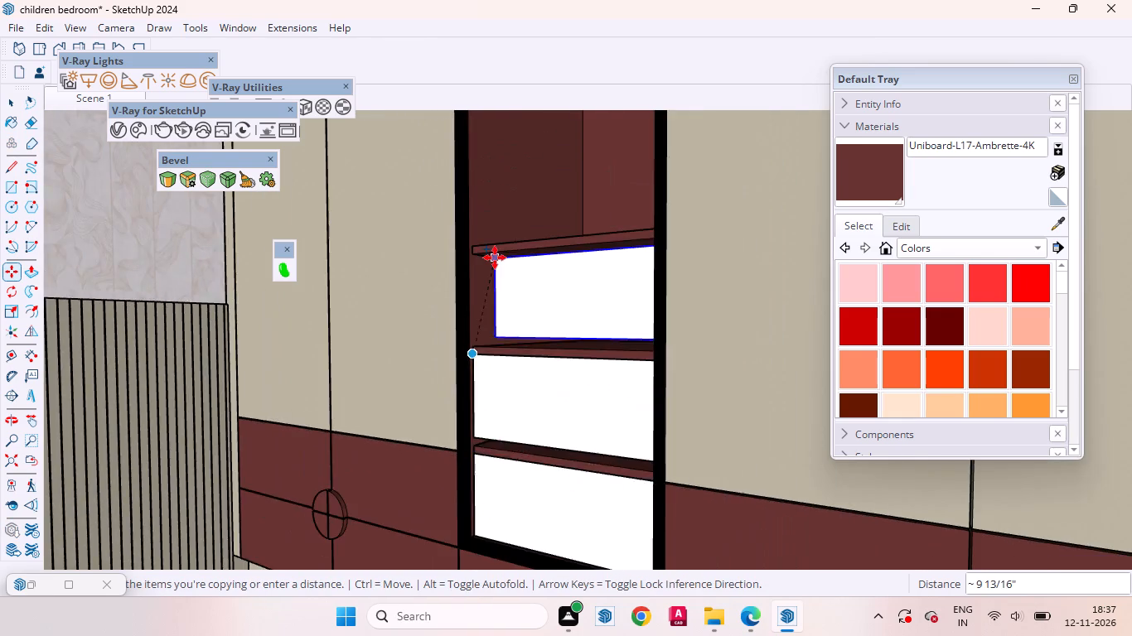
{"action": "scroll", "coordinate": [495, 258], "scroll_direction": "up", "scroll_amount": 14}
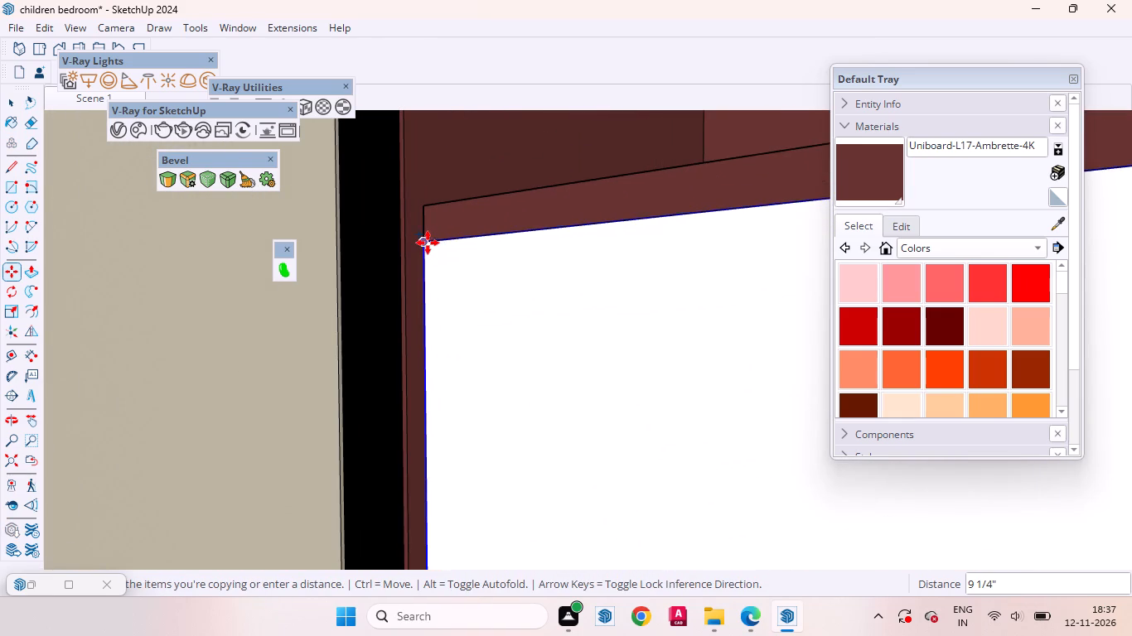
{"action": "left_click", "coordinate": [428, 243]}
{"action": "key", "text": "space"}
{"action": "scroll", "coordinate": [550, 252], "scroll_direction": "down", "scroll_amount": 12}
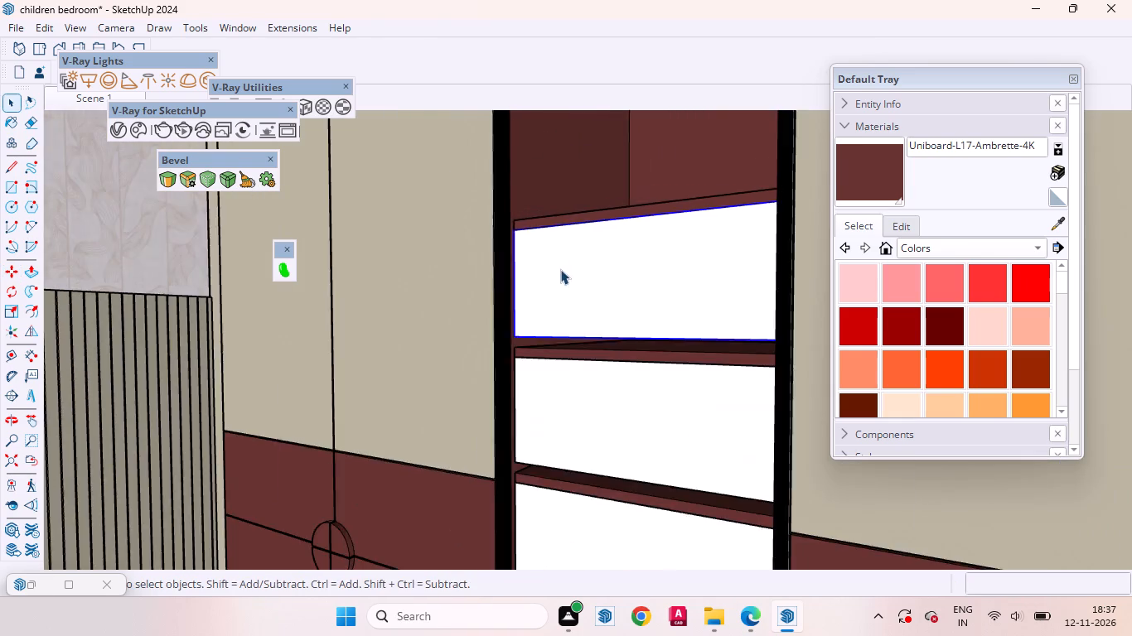
{"action": "scroll", "coordinate": [560, 269], "scroll_direction": "down", "scroll_amount": 15}
{"action": "middle_click_drag", "start_coordinate": [568, 348], "coordinate": [665, 416]}
{"action": "scroll", "coordinate": [515, 400], "scroll_direction": "down", "scroll_amount": 7}
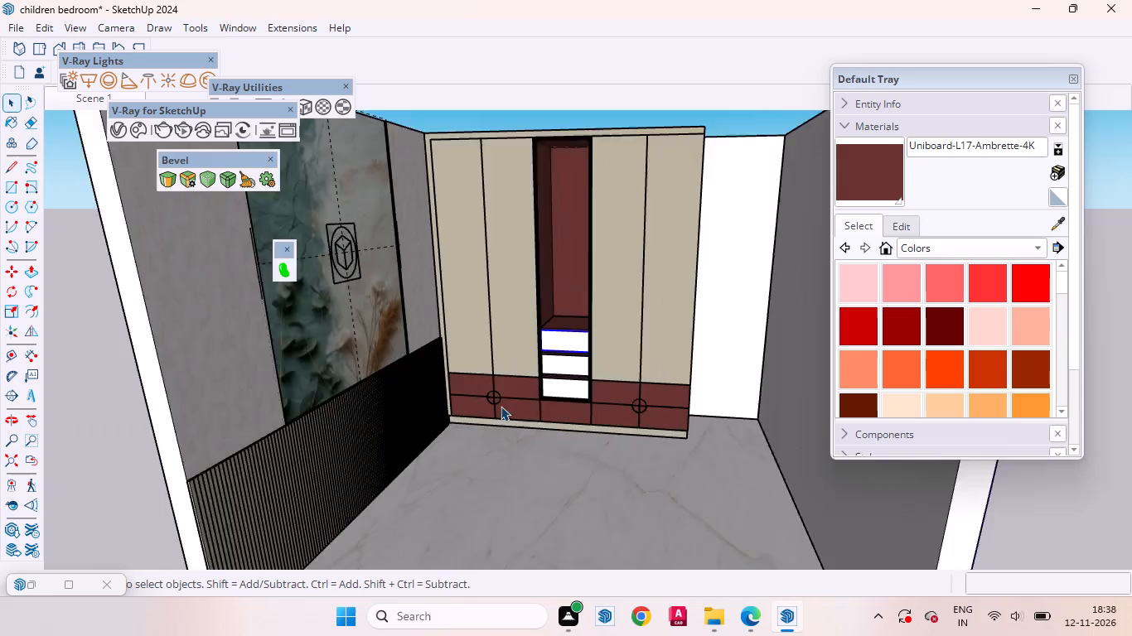
{"action": "scroll", "coordinate": [501, 406], "scroll_direction": "down", "scroll_amount": 3}
{"action": "left_click", "coordinate": [636, 164]}
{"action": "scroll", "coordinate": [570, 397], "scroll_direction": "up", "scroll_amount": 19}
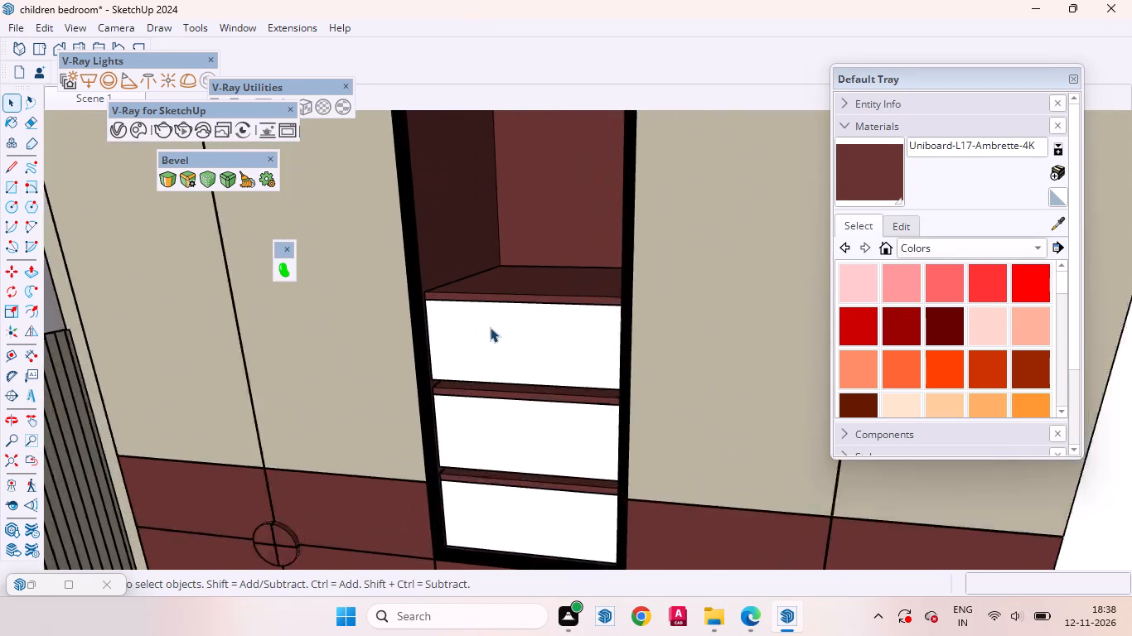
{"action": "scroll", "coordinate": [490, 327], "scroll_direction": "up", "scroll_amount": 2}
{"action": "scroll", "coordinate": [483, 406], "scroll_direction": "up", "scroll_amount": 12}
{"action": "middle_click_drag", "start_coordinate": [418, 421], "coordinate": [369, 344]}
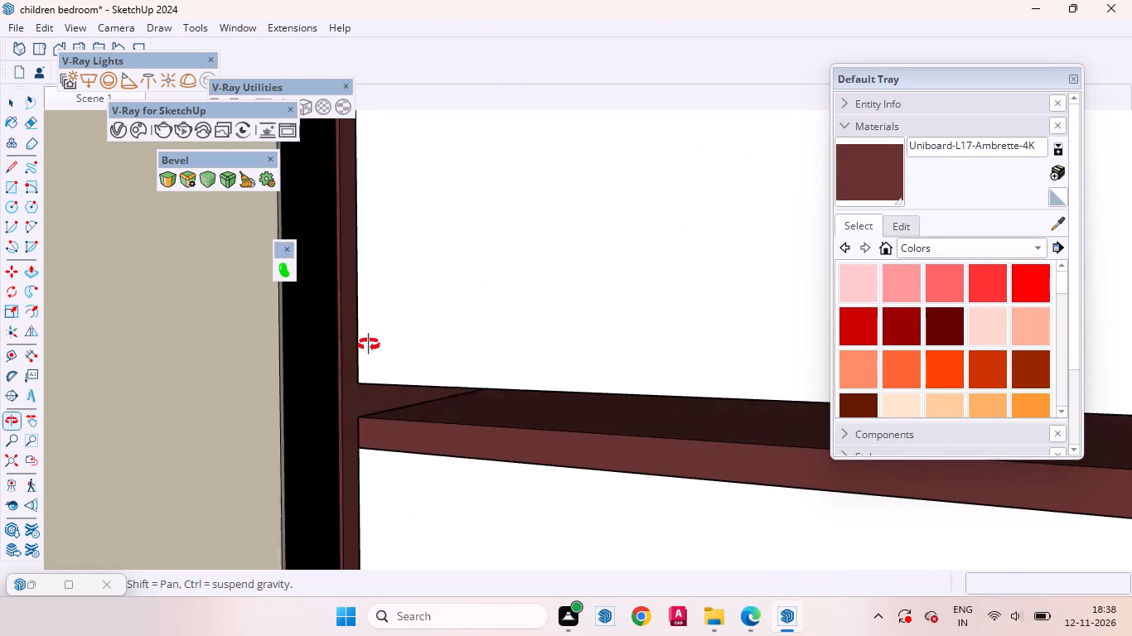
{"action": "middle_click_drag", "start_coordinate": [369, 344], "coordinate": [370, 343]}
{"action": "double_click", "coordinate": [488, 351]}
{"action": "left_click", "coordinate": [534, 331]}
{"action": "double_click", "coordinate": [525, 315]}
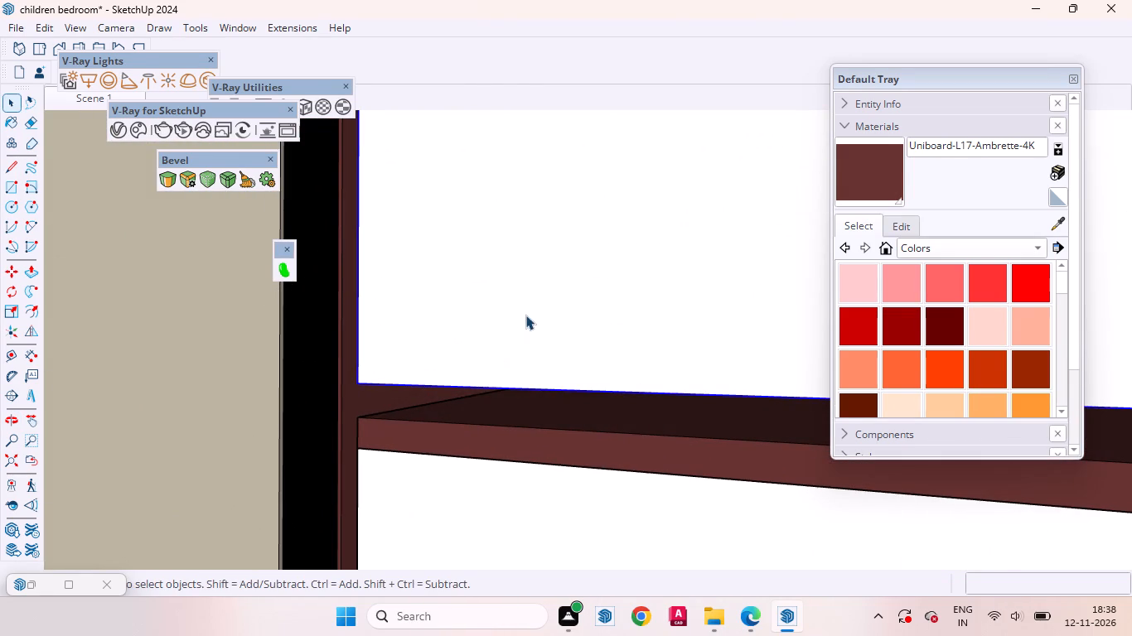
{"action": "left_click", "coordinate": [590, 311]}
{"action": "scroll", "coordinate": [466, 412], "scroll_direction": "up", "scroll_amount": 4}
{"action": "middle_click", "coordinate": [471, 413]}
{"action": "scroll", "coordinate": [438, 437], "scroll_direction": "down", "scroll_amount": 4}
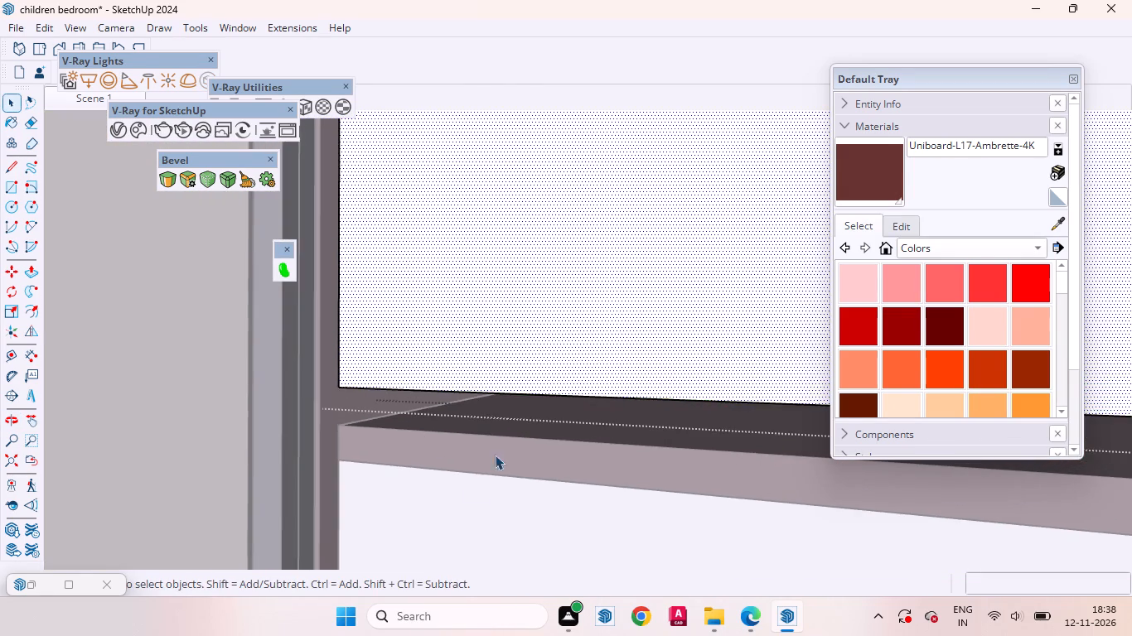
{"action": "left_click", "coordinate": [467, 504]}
Place a guide line 3 mm above the shelf between the top and middle drawer fronts, using the Tape Measure.
{"action": "scroll", "coordinate": [409, 412], "scroll_direction": "up", "scroll_amount": 2}
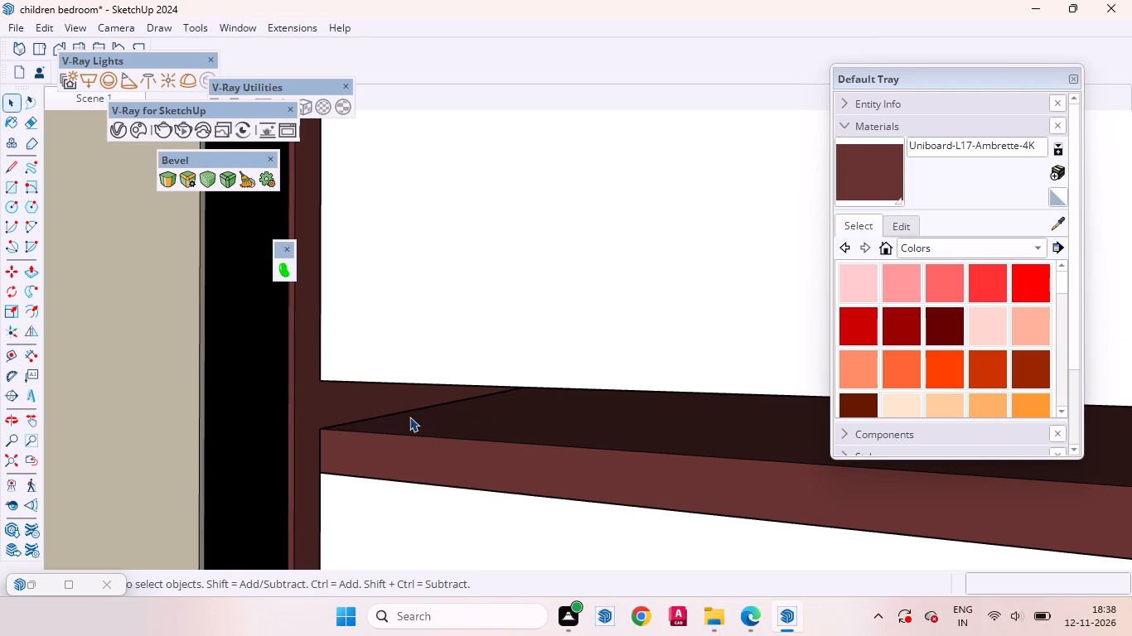
{"action": "key", "text": "t"}
{"action": "scroll", "coordinate": [386, 422], "scroll_direction": "up", "scroll_amount": 7}
{"action": "left_click", "coordinate": [365, 421]}
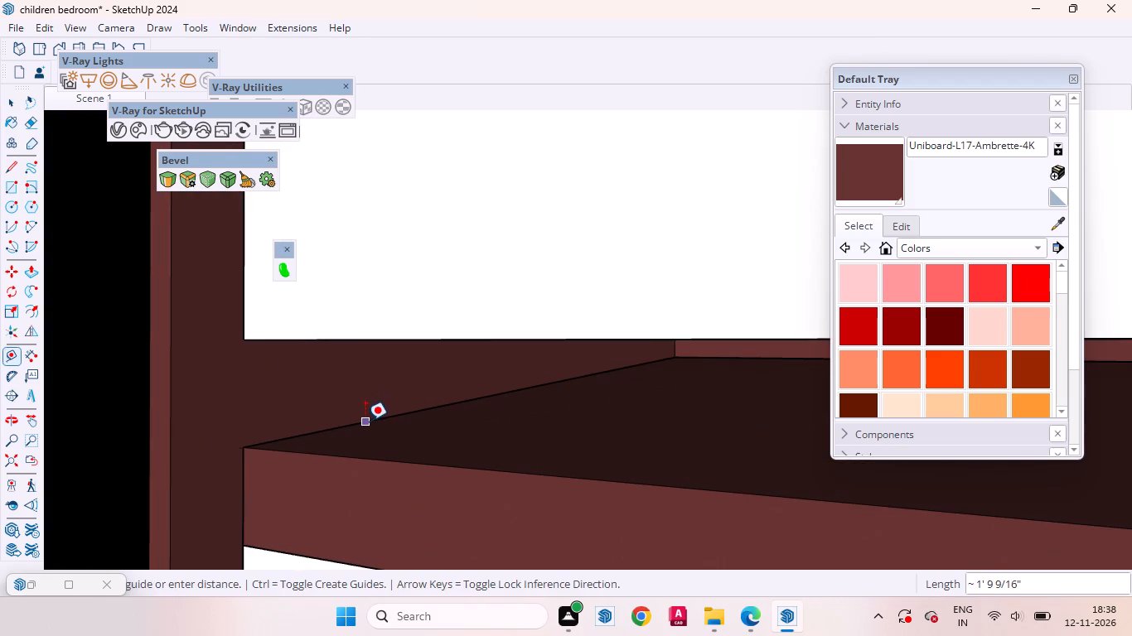
{"action": "type", "text": "3mm"}
{"action": "key", "text": "Return"}
{"action": "scroll", "coordinate": [412, 357], "scroll_direction": "down", "scroll_amount": 10}
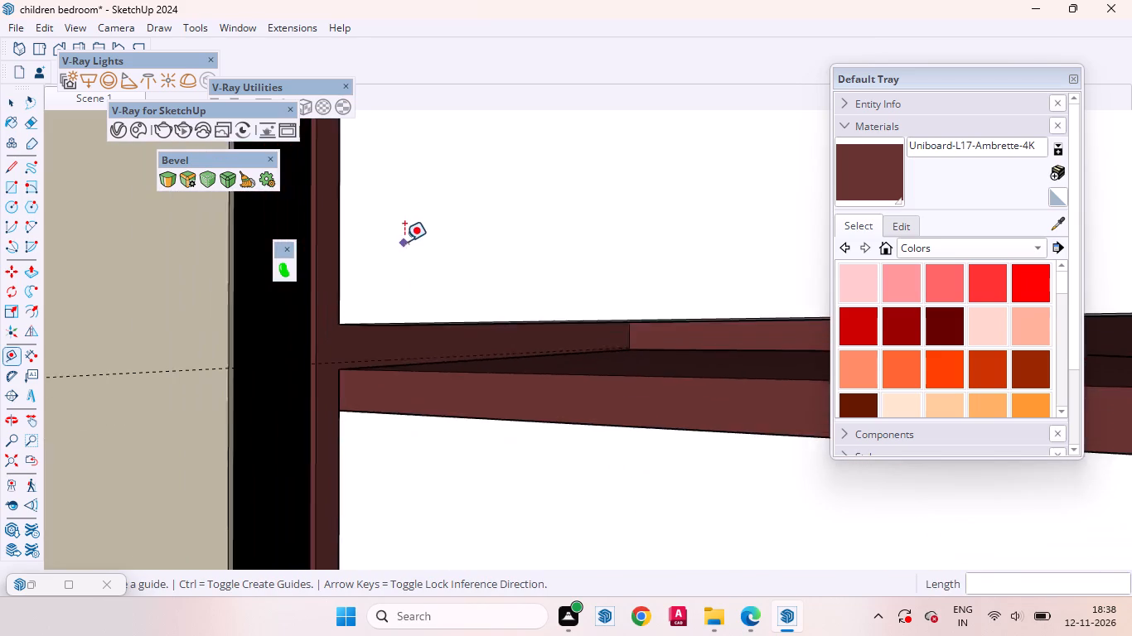
Place another guide line 3 mm above the shelf between the middle and bottom drawer fronts.
{"action": "scroll", "coordinate": [404, 241], "scroll_direction": "down", "scroll_amount": 12}
{"action": "scroll", "coordinate": [453, 528], "scroll_direction": "up", "scroll_amount": 13}
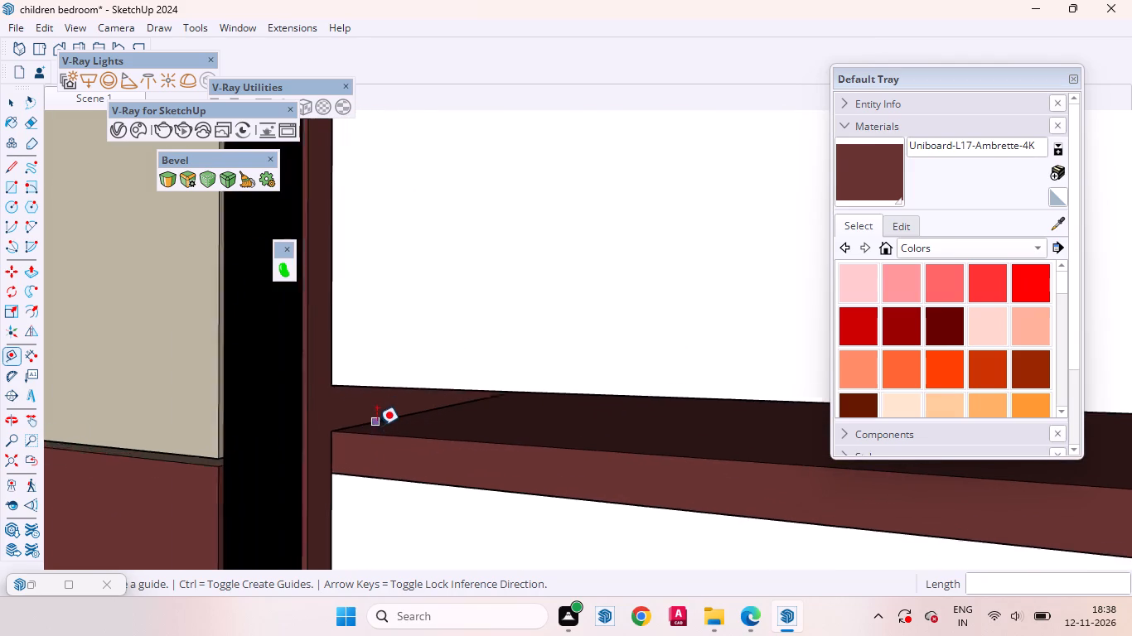
{"action": "scroll", "coordinate": [377, 426], "scroll_direction": "up", "scroll_amount": 2}
{"action": "left_click", "coordinate": [376, 418]}
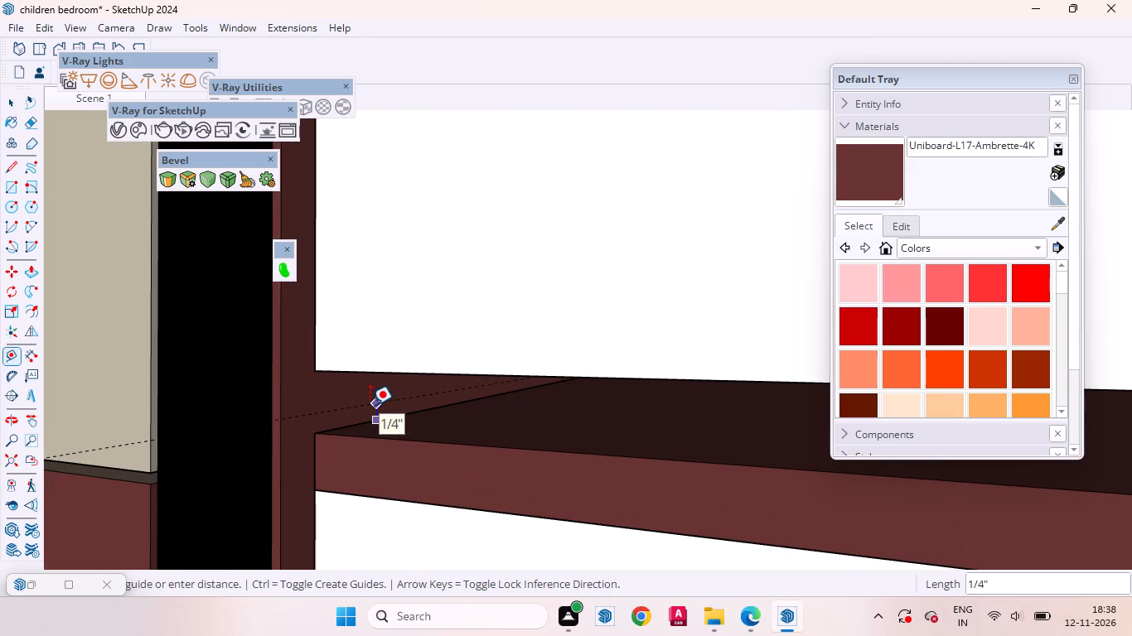
{"action": "type", "text": "3mm"}
{"action": "key", "text": "Return"}
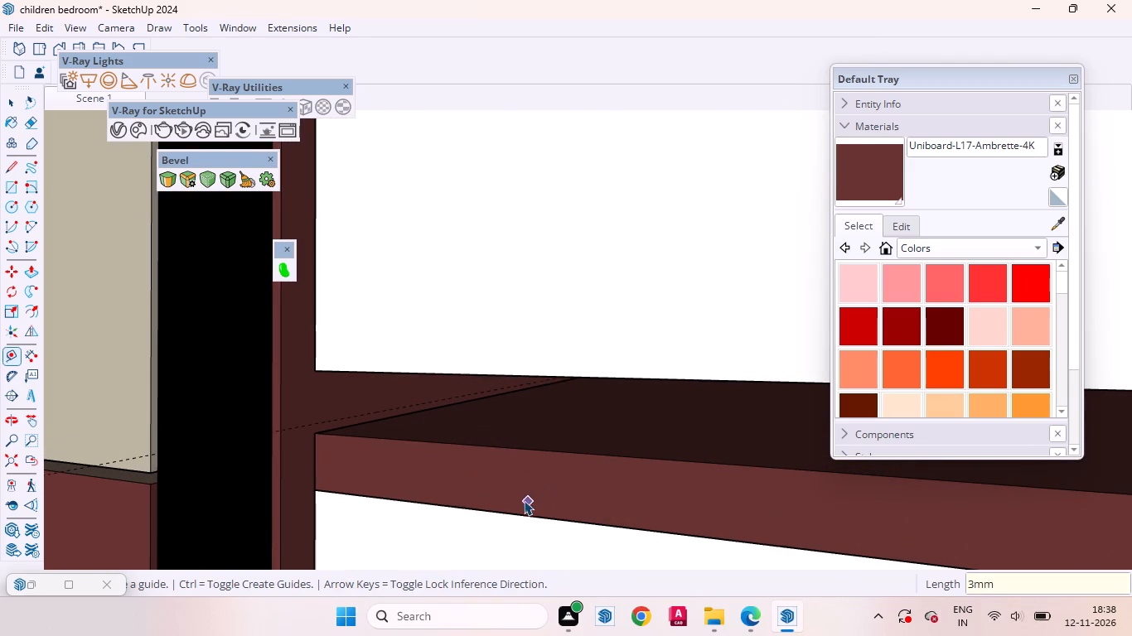
{"action": "key", "text": "space"}
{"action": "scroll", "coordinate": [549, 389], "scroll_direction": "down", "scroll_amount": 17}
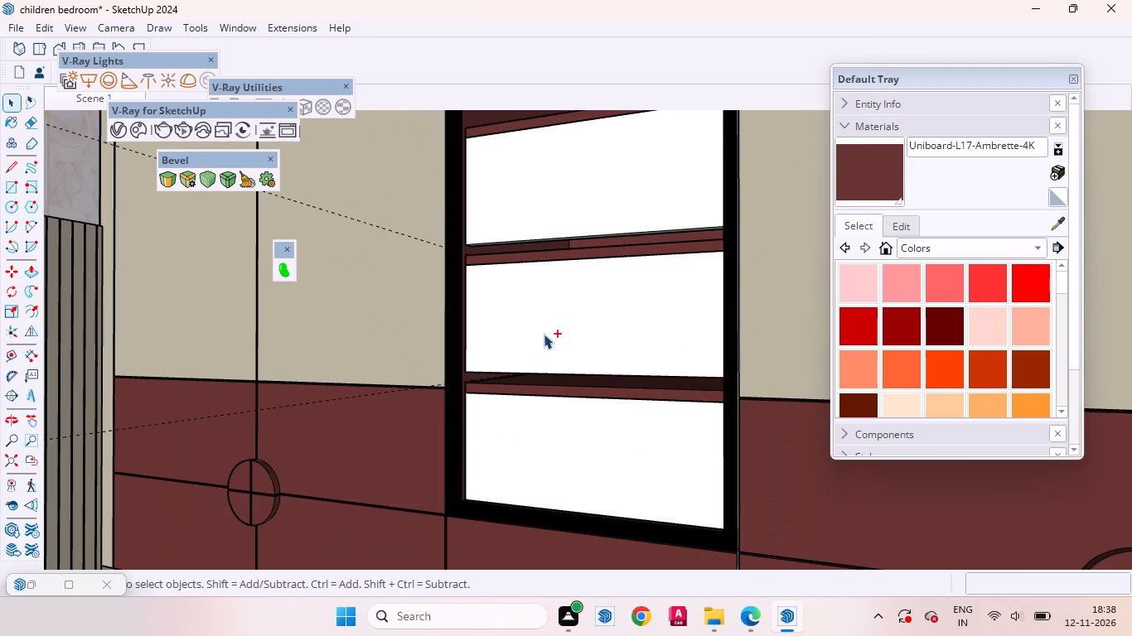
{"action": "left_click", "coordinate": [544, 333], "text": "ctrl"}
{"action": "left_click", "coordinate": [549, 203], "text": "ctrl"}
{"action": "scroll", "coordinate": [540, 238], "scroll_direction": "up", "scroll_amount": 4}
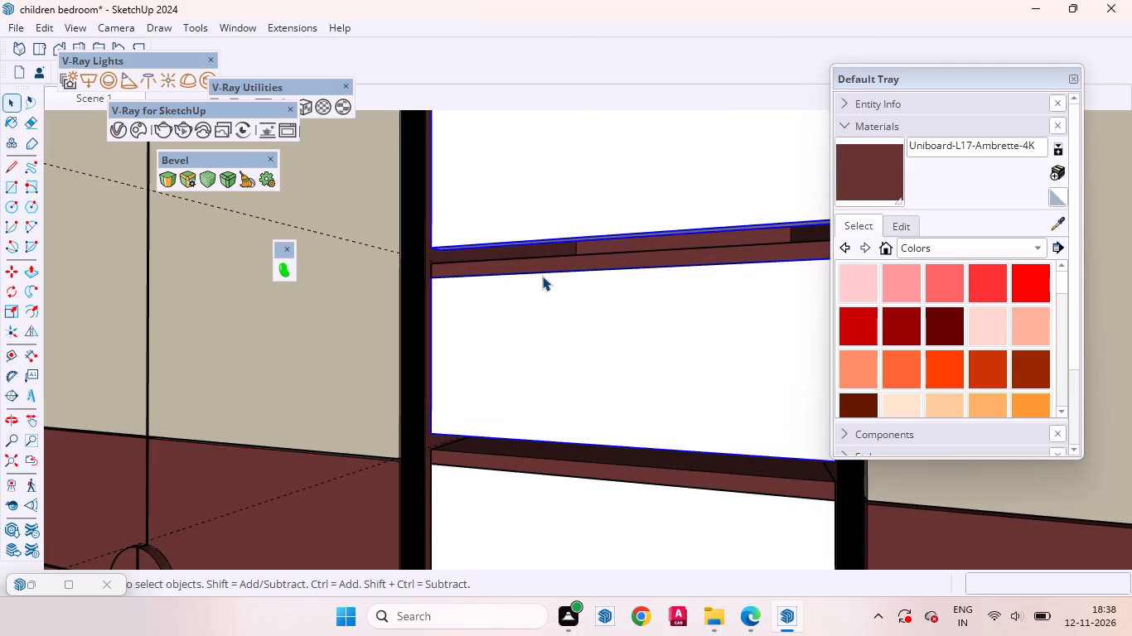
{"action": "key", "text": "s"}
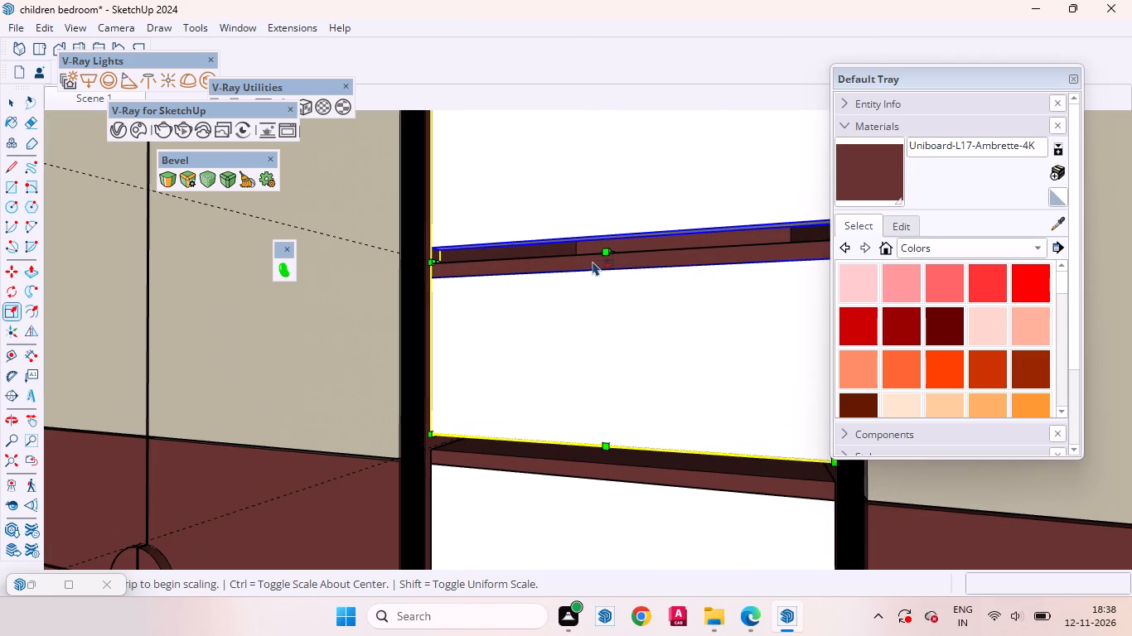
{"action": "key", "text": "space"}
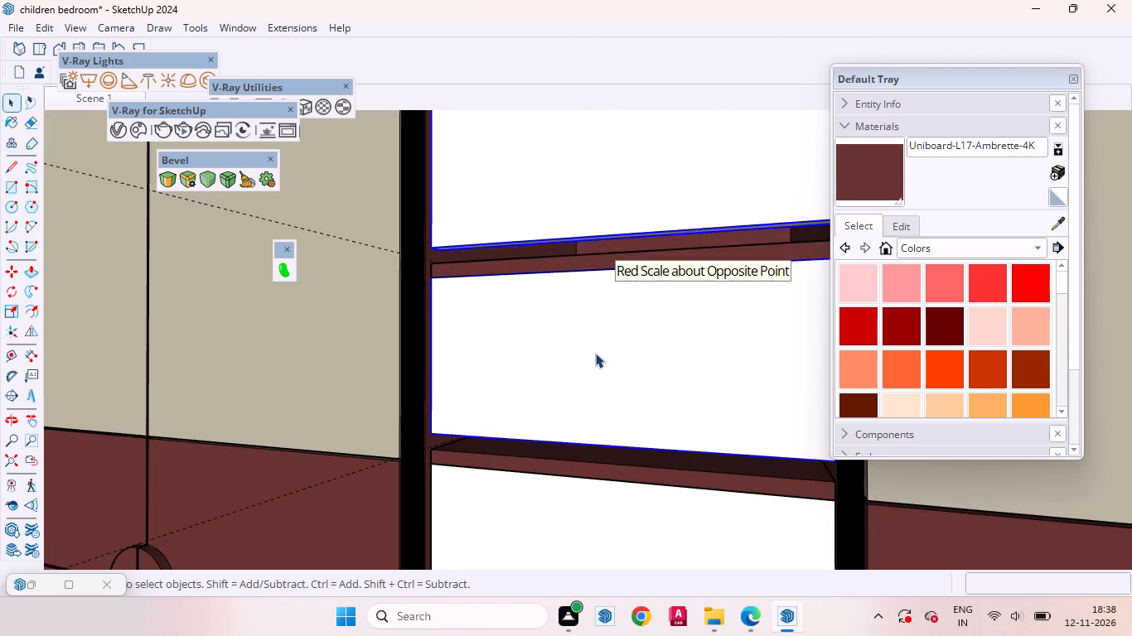
Scale the top drawer front vertically by about 1.09 so its bottom edge reaches the guide above the shelf below.
{"action": "left_click", "coordinate": [588, 152]}
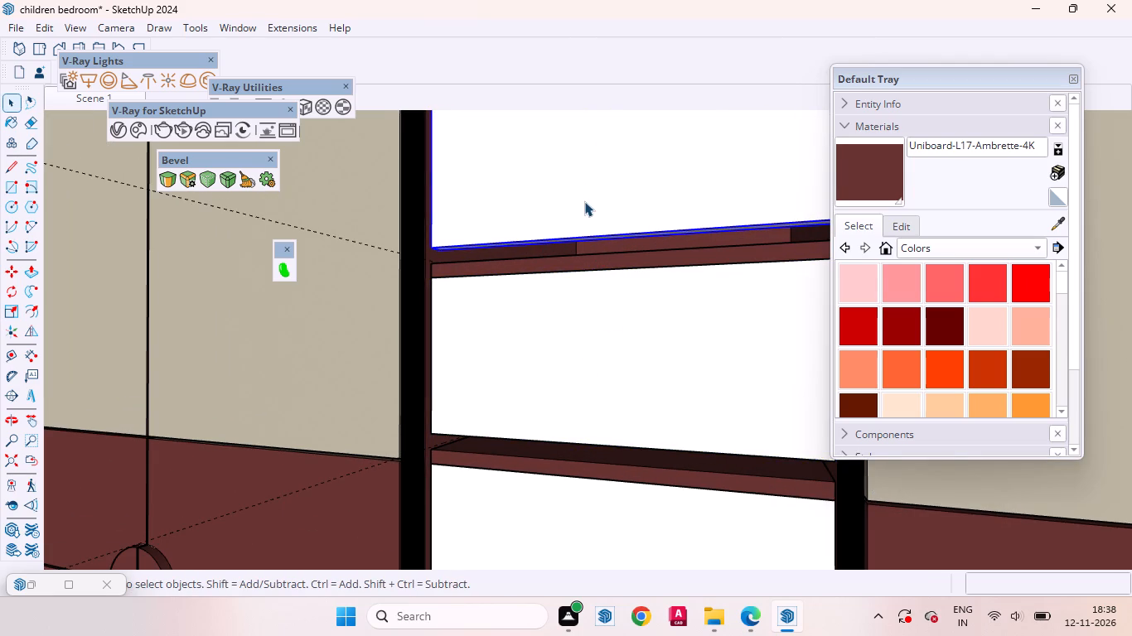
{"action": "key", "text": "s"}
{"action": "scroll", "coordinate": [581, 209], "scroll_direction": "up", "scroll_amount": 6}
{"action": "scroll", "coordinate": [632, 258], "scroll_direction": "up", "scroll_amount": 1}
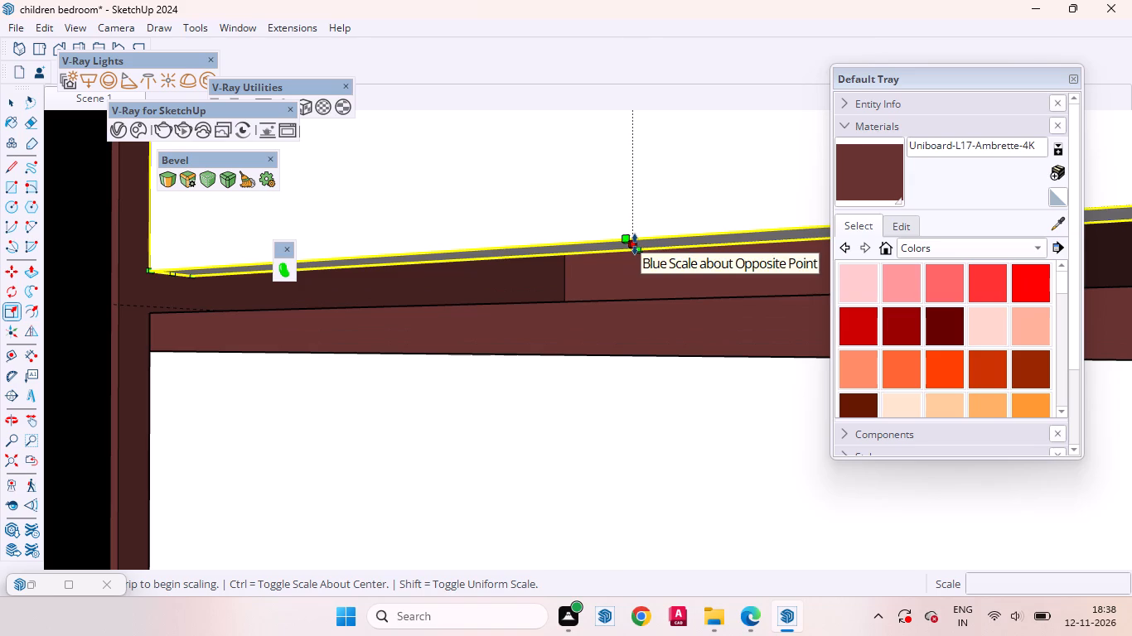
{"action": "left_click", "coordinate": [635, 244]}
{"action": "scroll", "coordinate": [150, 286], "scroll_direction": "up", "scroll_amount": 2}
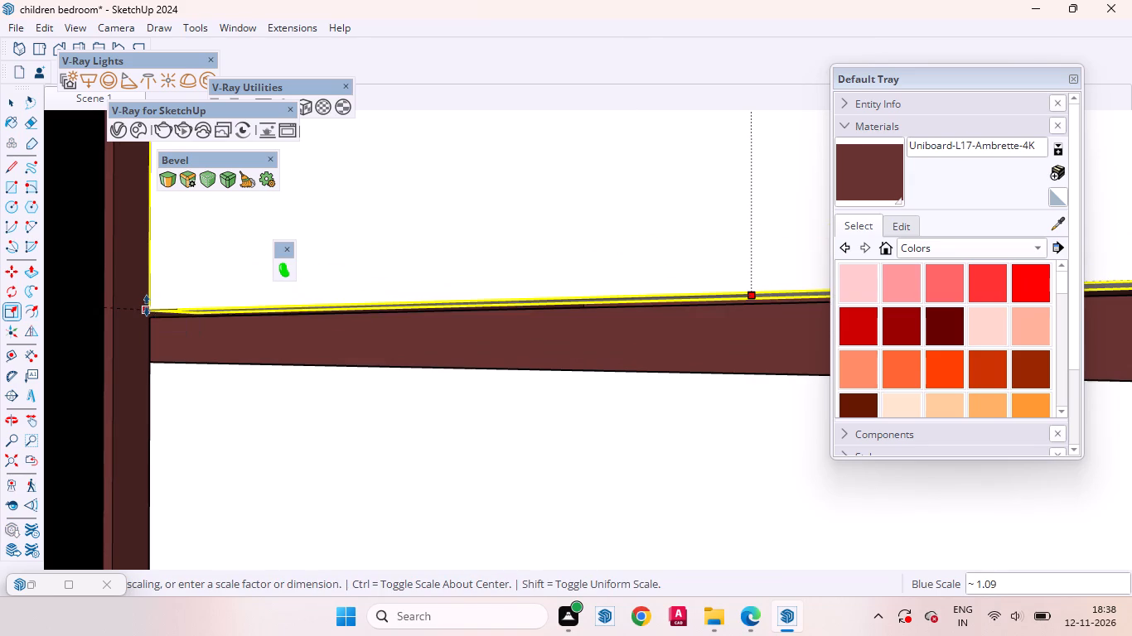
{"action": "left_click", "coordinate": [147, 306]}
{"action": "key", "text": "space"}
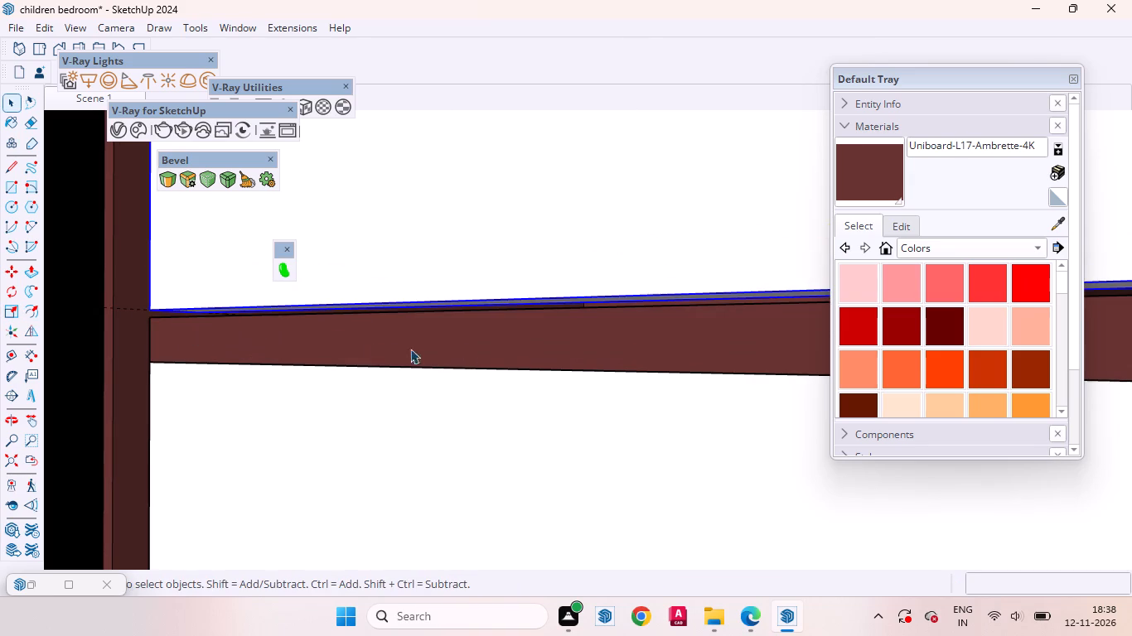
Scale the middle drawer front vertically by about 1.09, stretching its bottom edge down to the lower guide.
{"action": "scroll", "coordinate": [481, 375], "scroll_direction": "down", "scroll_amount": 15}
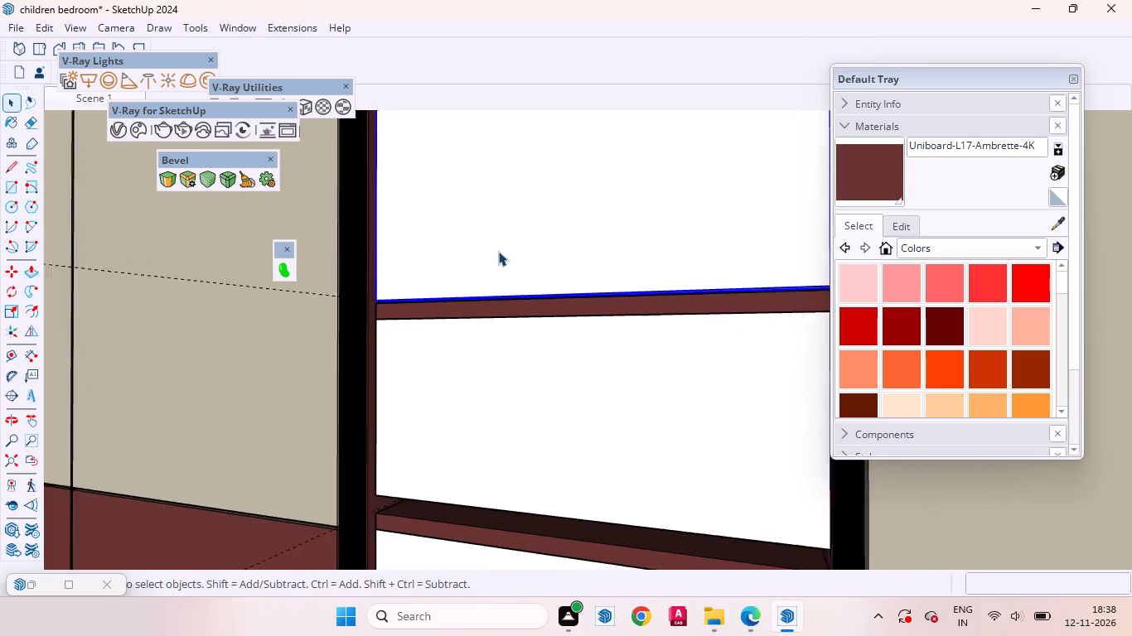
{"action": "scroll", "coordinate": [498, 251], "scroll_direction": "down", "scroll_amount": 1}
{"action": "left_click", "coordinate": [496, 393]}
{"action": "key", "text": "s"}
{"action": "scroll", "coordinate": [555, 488], "scroll_direction": "up", "scroll_amount": 3}
{"action": "middle_click_drag", "start_coordinate": [530, 449], "coordinate": [535, 379]}
{"action": "scroll", "coordinate": [550, 443], "scroll_direction": "up", "scroll_amount": 3}
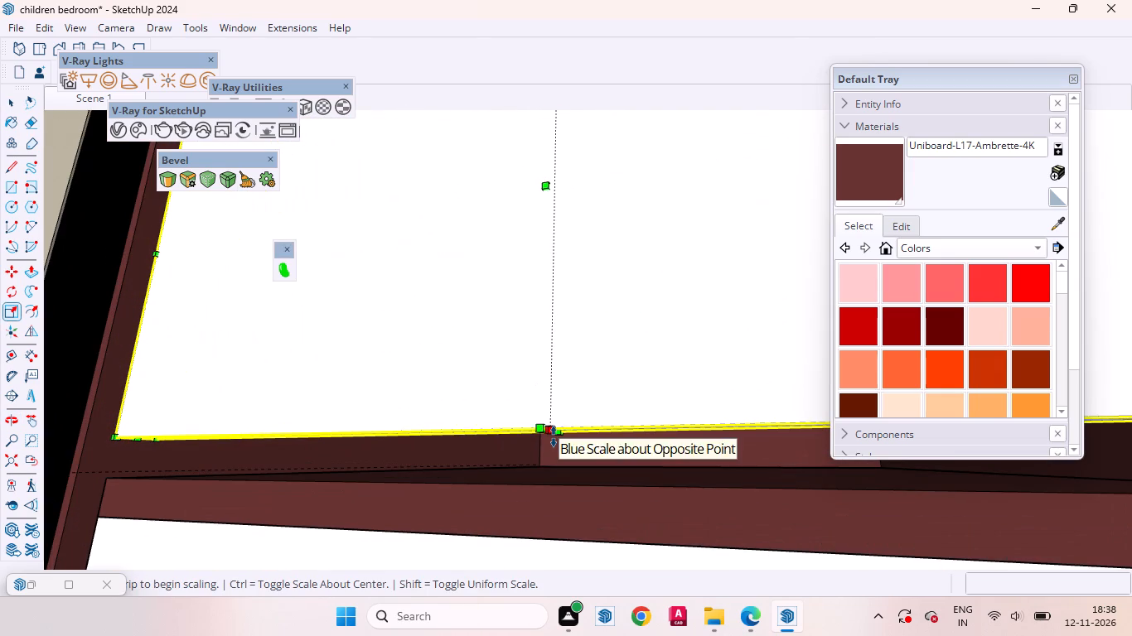
{"action": "left_click", "coordinate": [554, 436]}
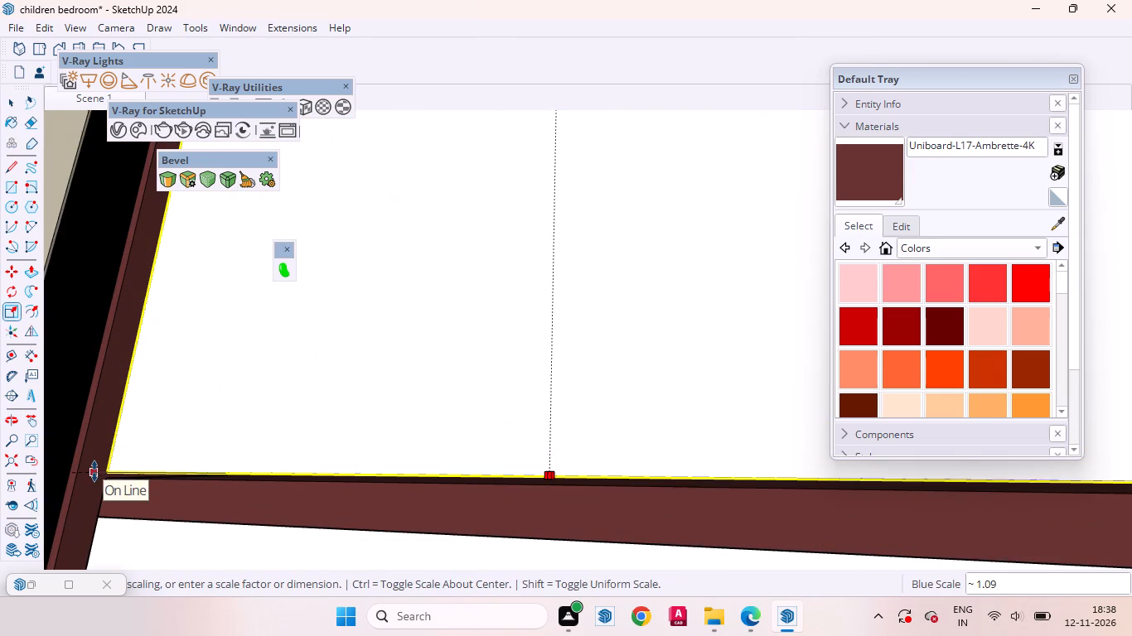
{"action": "left_click", "coordinate": [94, 471]}
{"action": "left_click_drag", "start_coordinate": [352, 448], "coordinate": [361, 430]}
{"action": "key", "text": "space"}
{"action": "scroll", "coordinate": [520, 459], "scroll_direction": "down", "scroll_amount": 8}
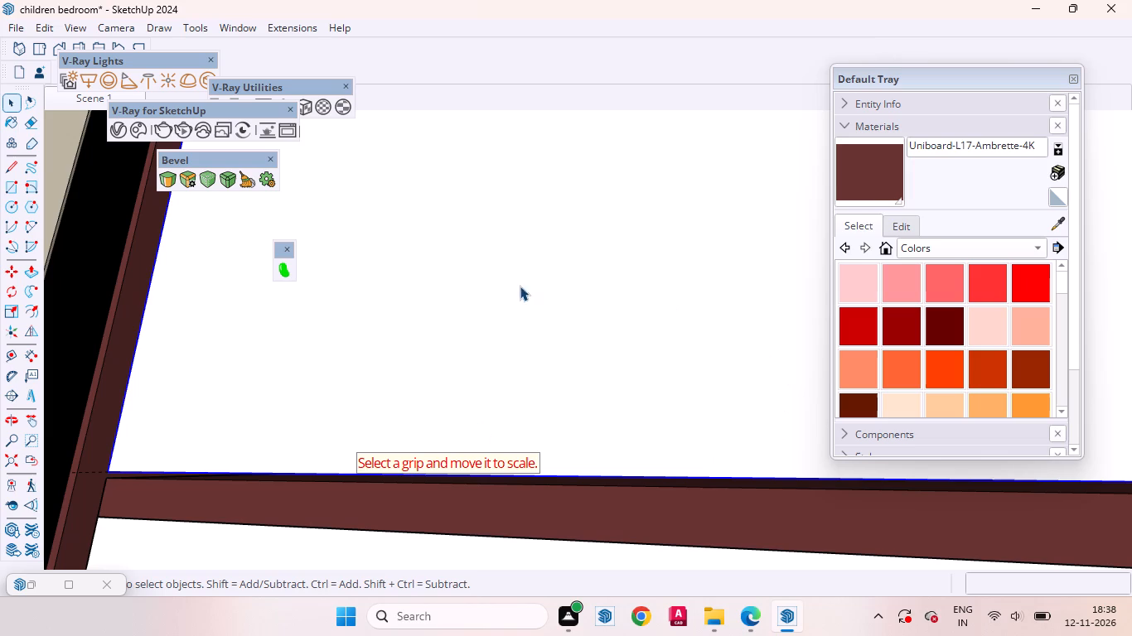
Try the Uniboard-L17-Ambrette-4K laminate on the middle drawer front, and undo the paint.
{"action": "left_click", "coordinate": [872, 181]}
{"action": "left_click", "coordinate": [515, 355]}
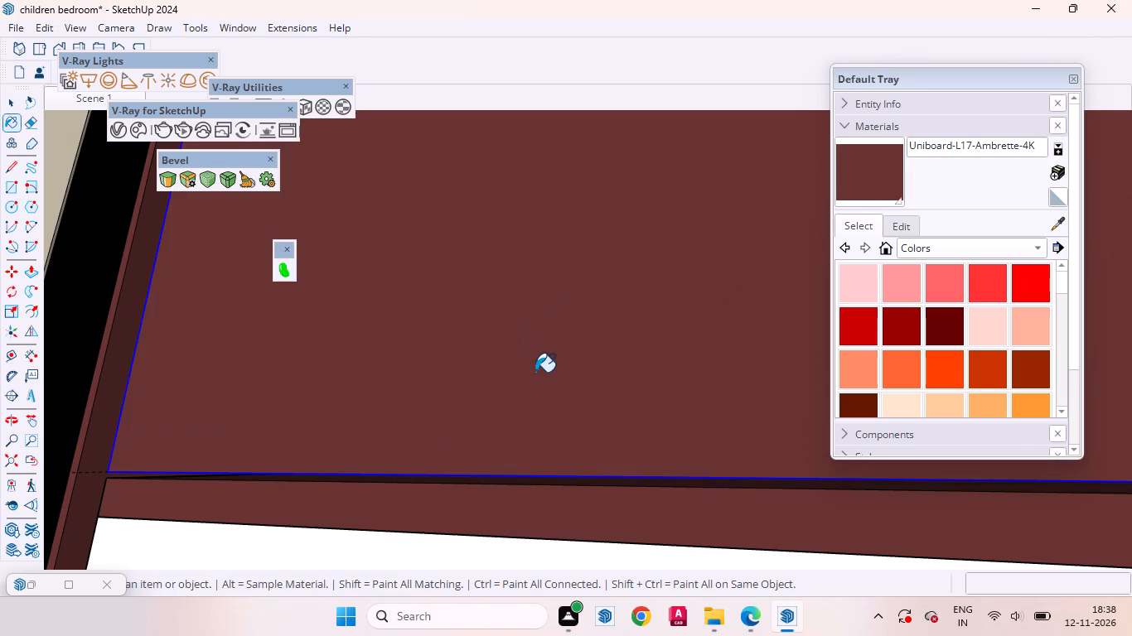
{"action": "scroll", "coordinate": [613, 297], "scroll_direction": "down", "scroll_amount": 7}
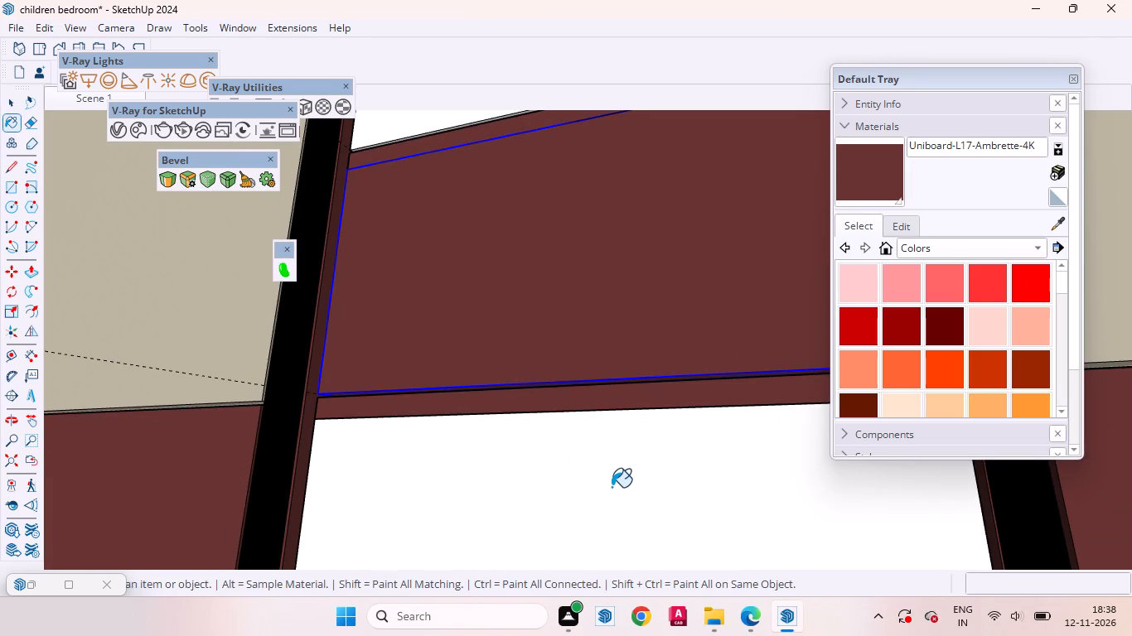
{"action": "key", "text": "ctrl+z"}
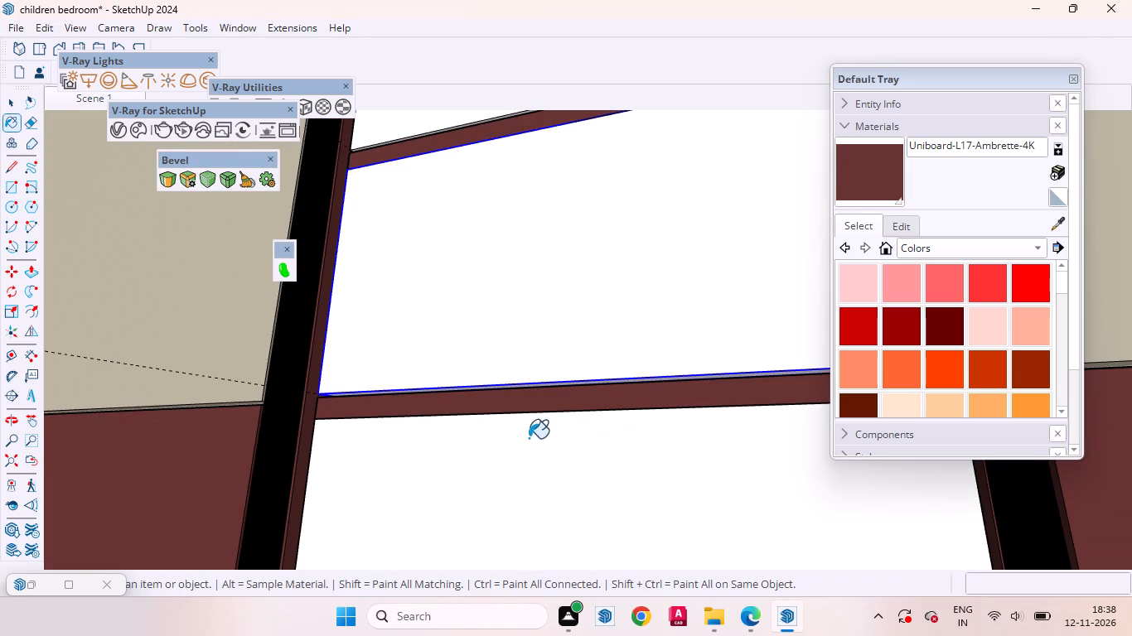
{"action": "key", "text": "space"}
Place a vertical guide line through the centre of the top drawer front, measured from its side edge with the Tape Measure.
{"action": "scroll", "coordinate": [568, 354], "scroll_direction": "down", "scroll_amount": 8}
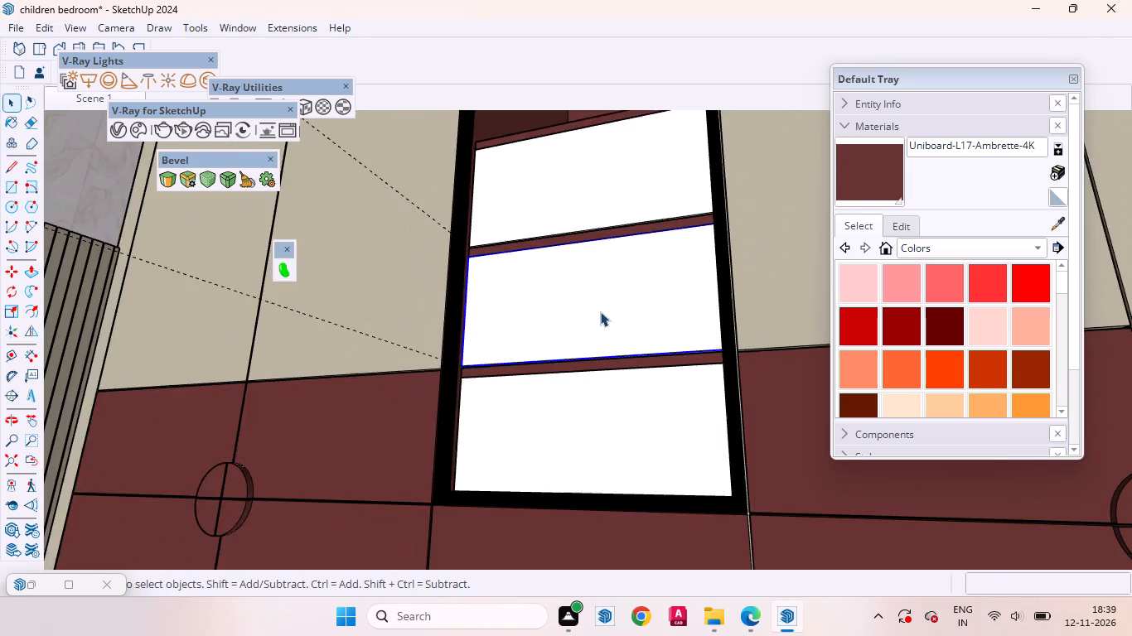
{"action": "scroll", "coordinate": [600, 311], "scroll_direction": "down", "scroll_amount": 4}
{"action": "middle_click_drag", "start_coordinate": [602, 350], "coordinate": [678, 484]}
{"action": "scroll", "coordinate": [537, 437], "scroll_direction": "down", "scroll_amount": 8}
{"action": "middle_click_drag", "start_coordinate": [619, 412], "coordinate": [607, 412]}
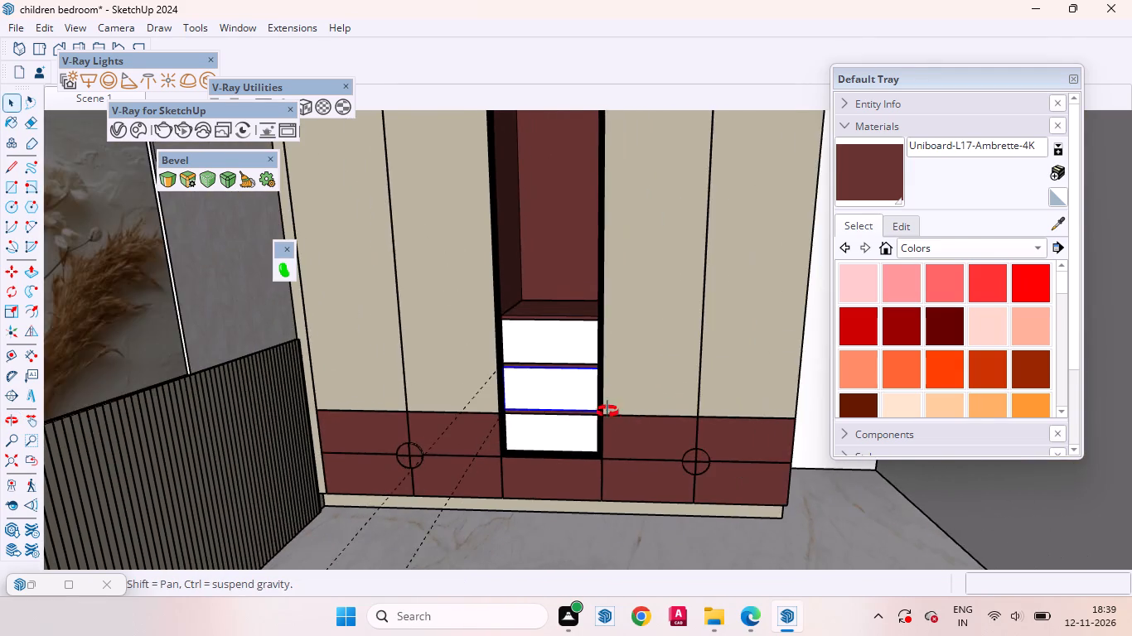
{"action": "middle_click_drag", "start_coordinate": [607, 412], "coordinate": [558, 375]}
{"action": "key", "text": "t"}
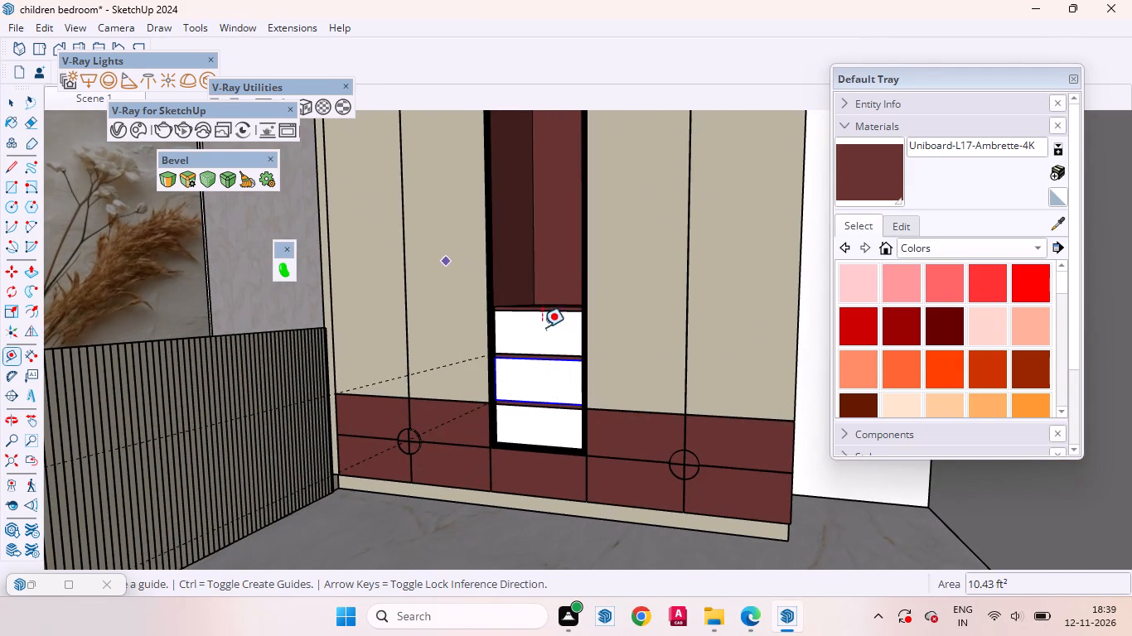
{"action": "scroll", "coordinate": [571, 344], "scroll_direction": "up", "scroll_amount": 20}
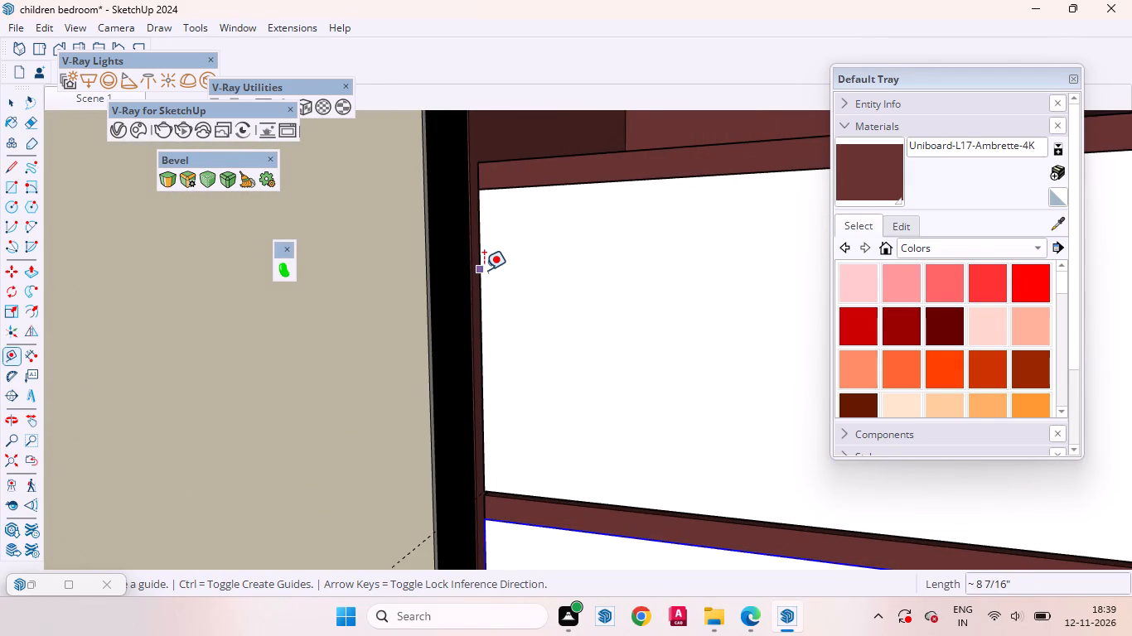
{"action": "left_click", "coordinate": [484, 270]}
{"action": "scroll", "coordinate": [513, 293], "scroll_direction": "down", "scroll_amount": 8}
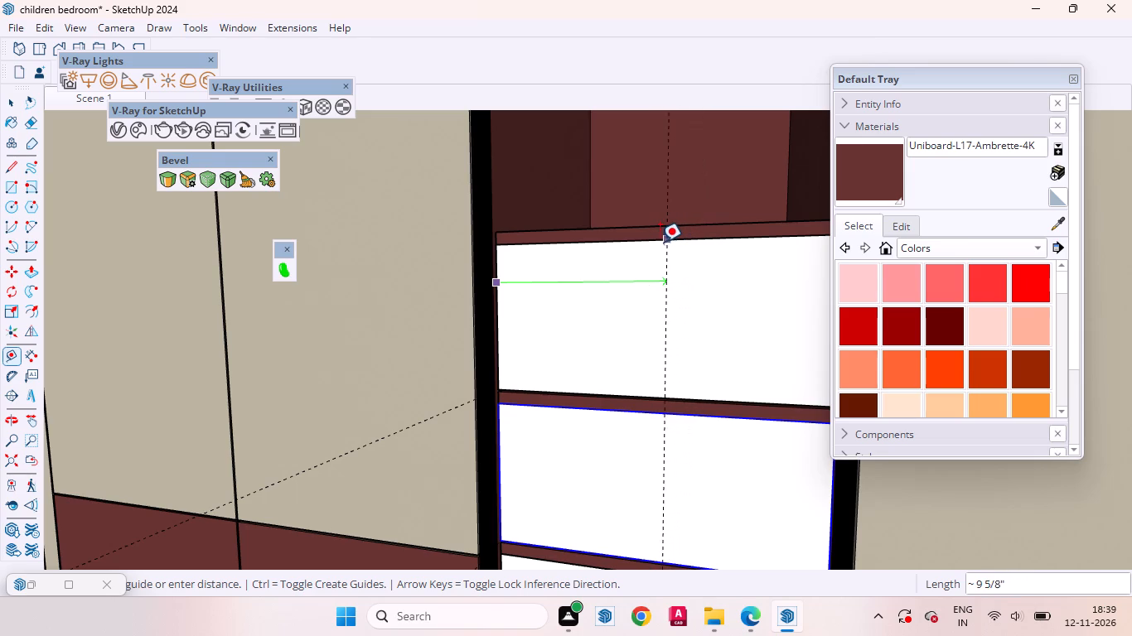
{"action": "left_click", "coordinate": [652, 242]}
Place two more vertical guides on the top drawer front, 2.5 inches to either side of the centre guide.
{"action": "middle_click_drag", "start_coordinate": [632, 276], "coordinate": [742, 288]}
{"action": "scroll", "coordinate": [575, 272], "scroll_direction": "down", "scroll_amount": 9}
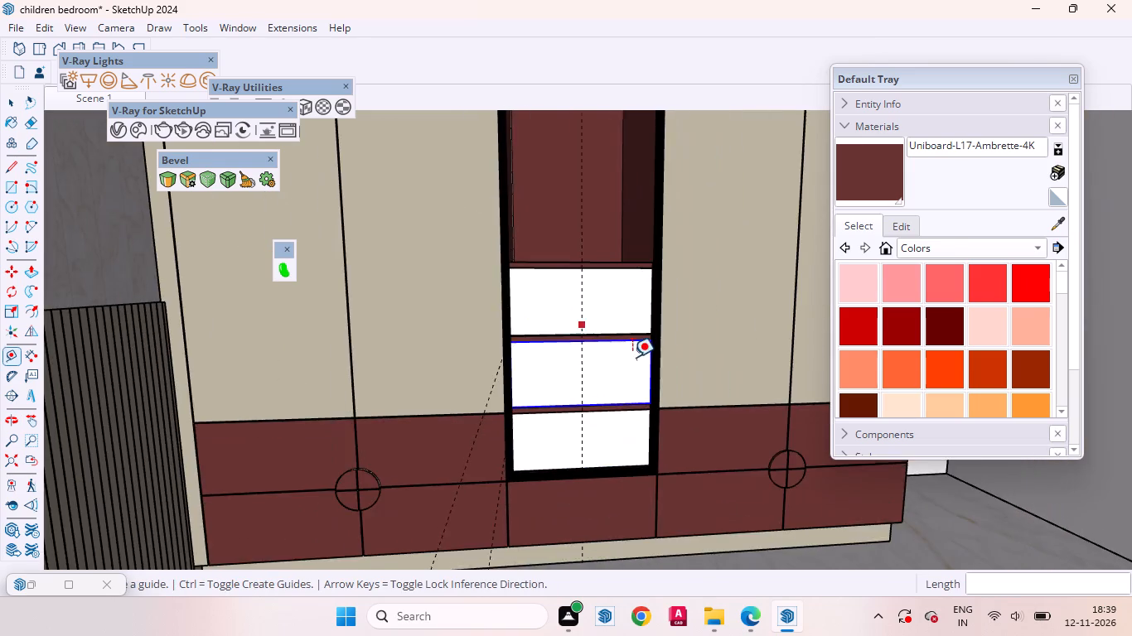
{"action": "middle_click_drag", "start_coordinate": [635, 388], "coordinate": [578, 371]}
{"action": "scroll", "coordinate": [574, 305], "scroll_direction": "up", "scroll_amount": 14}
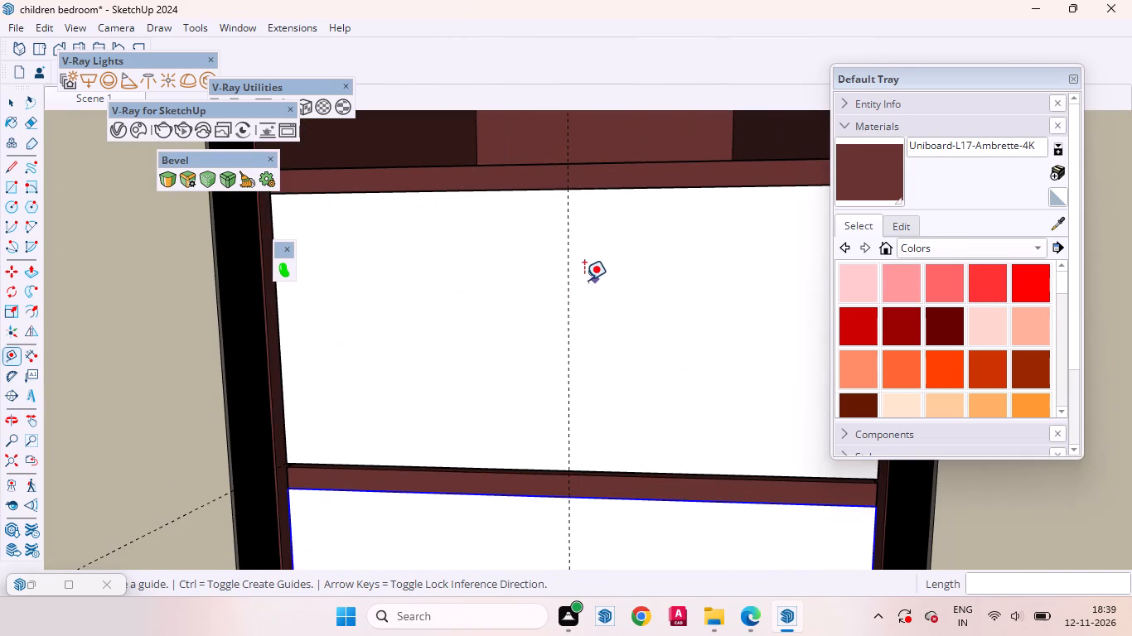
{"action": "left_click", "coordinate": [568, 272]}
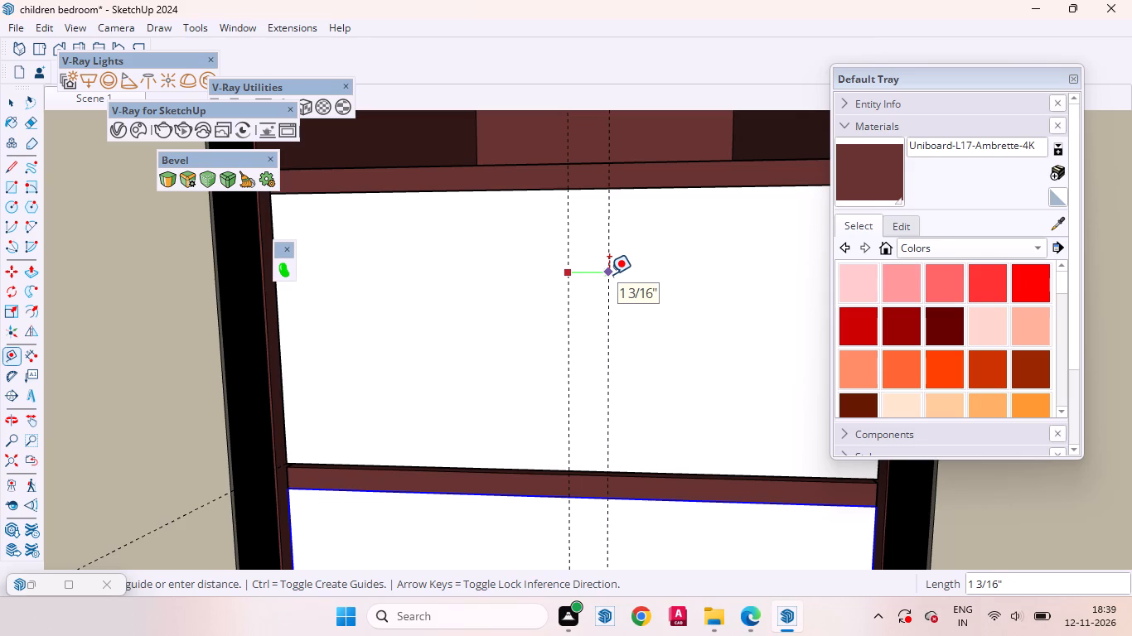
{"action": "key", "text": "2"}
{"action": "key", "text": "period"}
{"action": "key", "text": "5"}
{"action": "key", "text": "Return"}
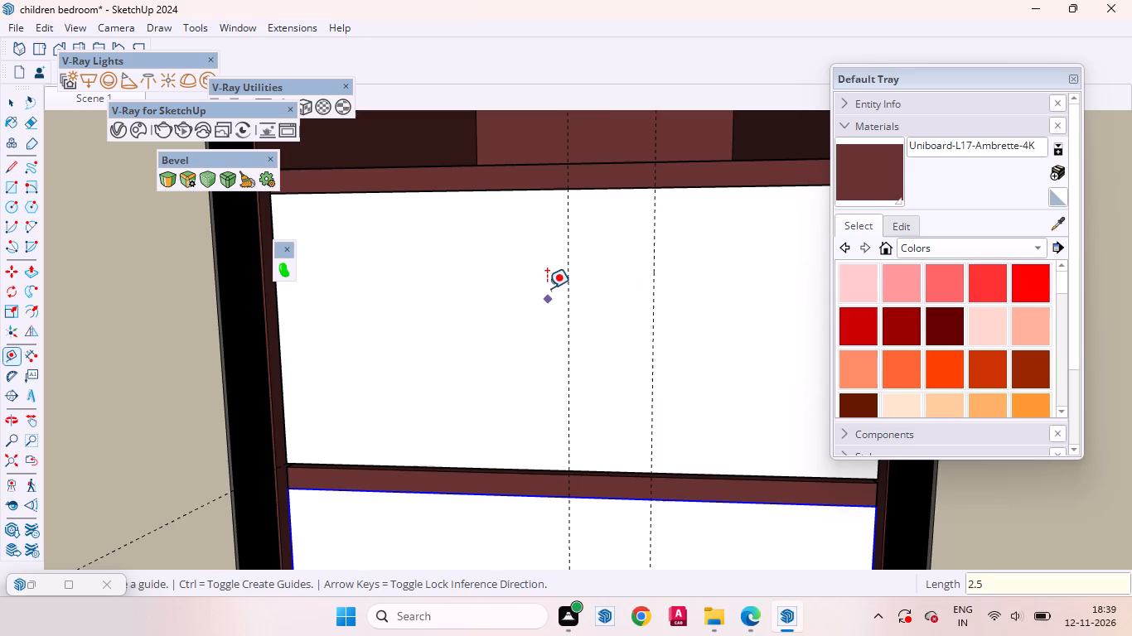
{"action": "left_click", "coordinate": [568, 270]}
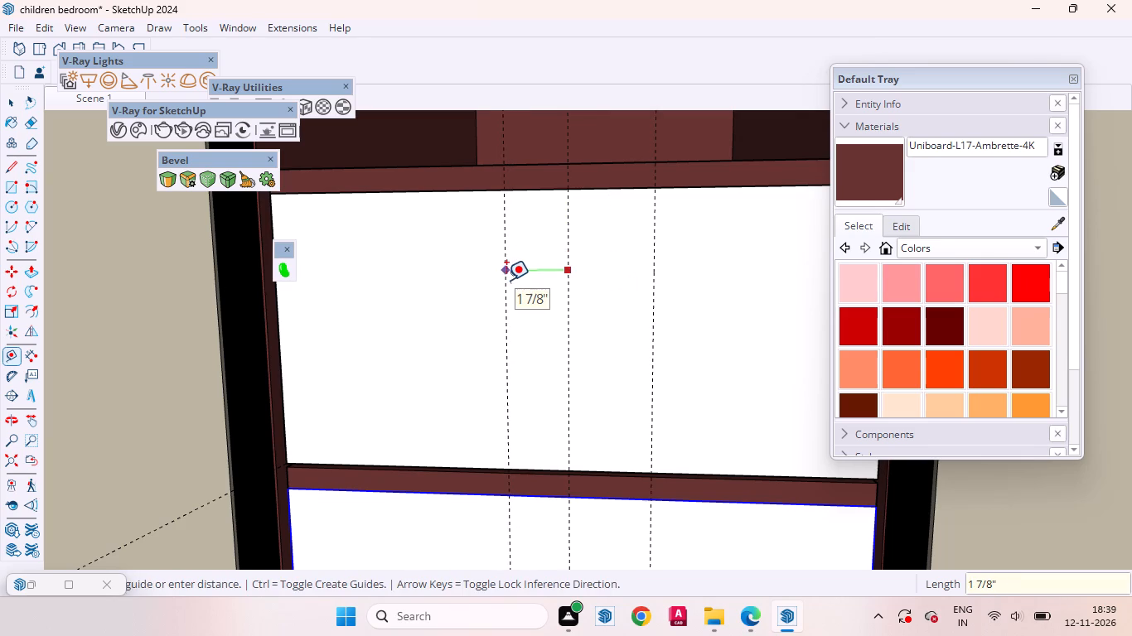
{"action": "type", "text": "2."}
{"action": "key", "text": "5"}
{"action": "key", "text": "Return"}
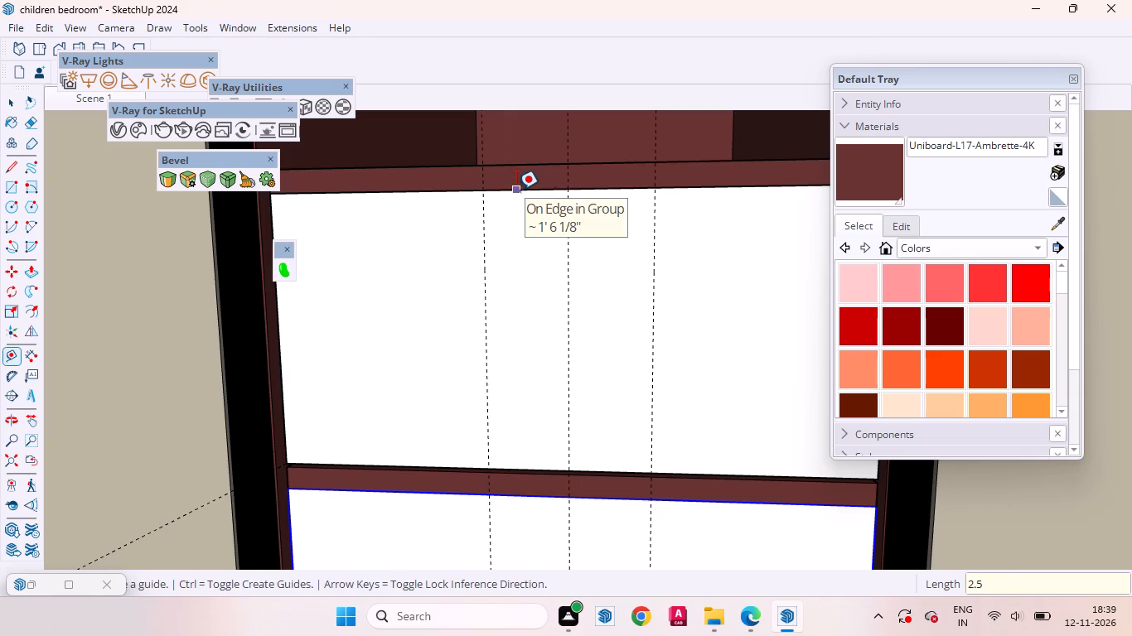
Place a horizontal guide 1.8 inches below the top edge of the top drawer front.
{"action": "left_click", "coordinate": [516, 190]}
{"action": "key", "text": "1"}
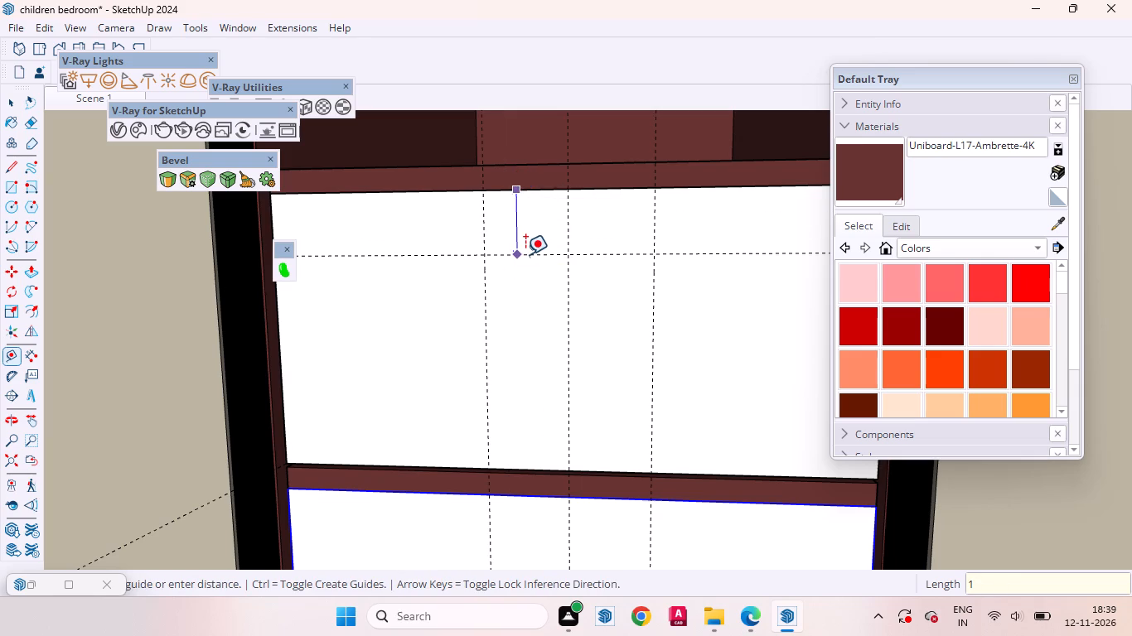
{"action": "type", "text": ".8"}
{"action": "key", "text": "Return"}
{"action": "key", "text": "space"}
Inside the top drawer front's group, draw a 5-inch-wide rectangle between the outer guides, from the horizontal guide up to the top edge.
{"action": "scroll", "coordinate": [544, 366], "scroll_direction": "down", "scroll_amount": 3}
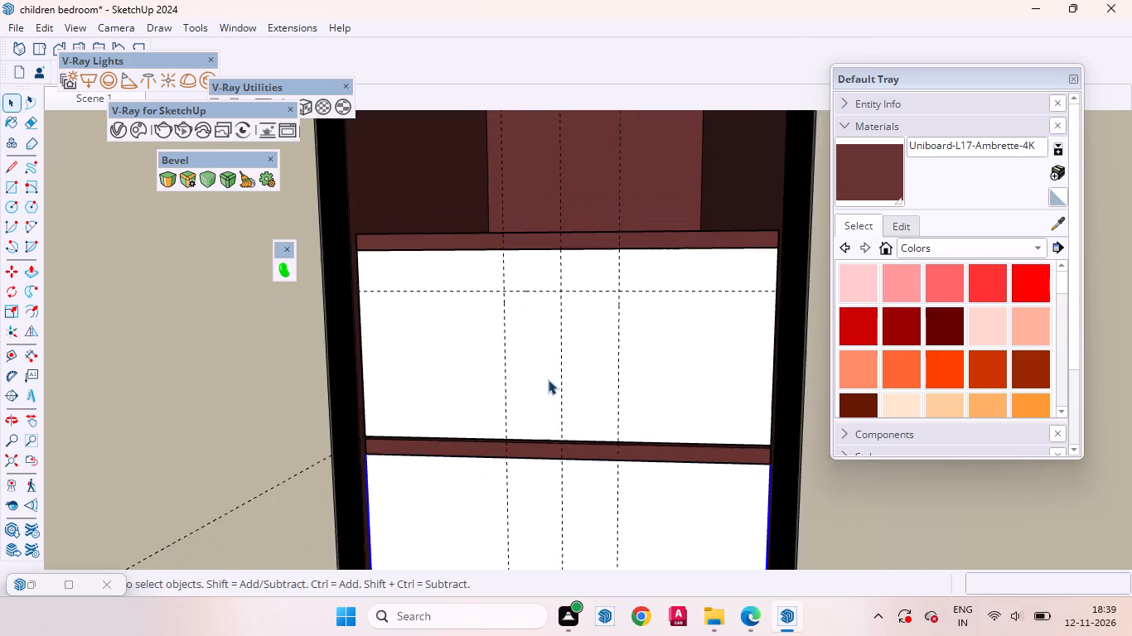
{"action": "scroll", "coordinate": [548, 379], "scroll_direction": "down", "scroll_amount": 5}
{"action": "double_click", "coordinate": [544, 369]}
{"action": "left_click", "coordinate": [530, 362]}
{"action": "scroll", "coordinate": [535, 306], "scroll_direction": "up", "scroll_amount": 3}
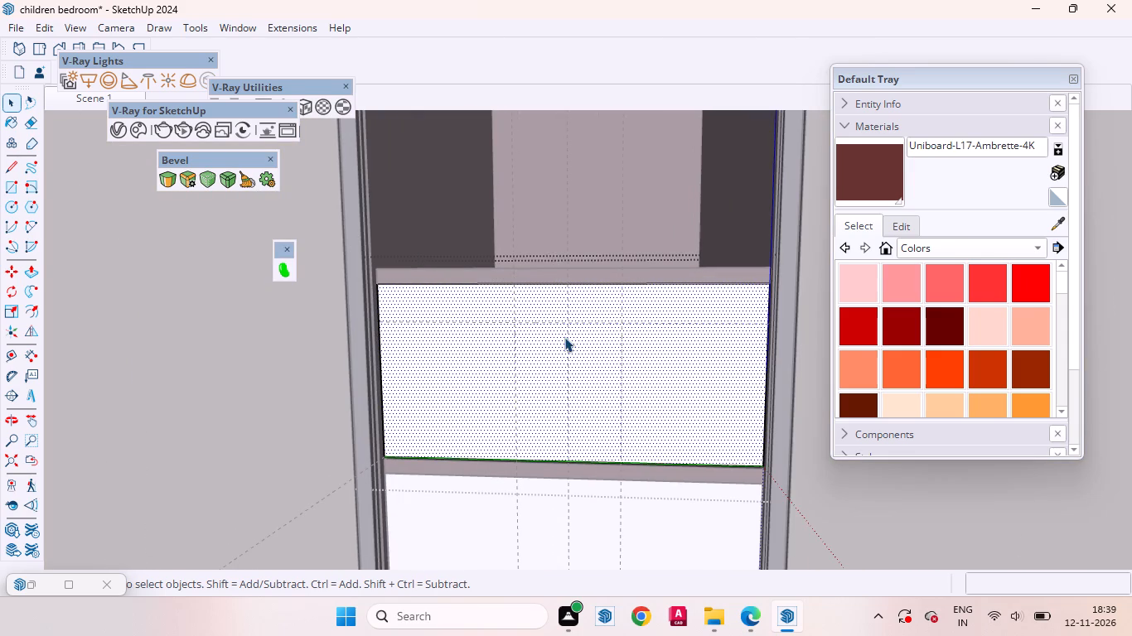
{"action": "key", "text": "r"}
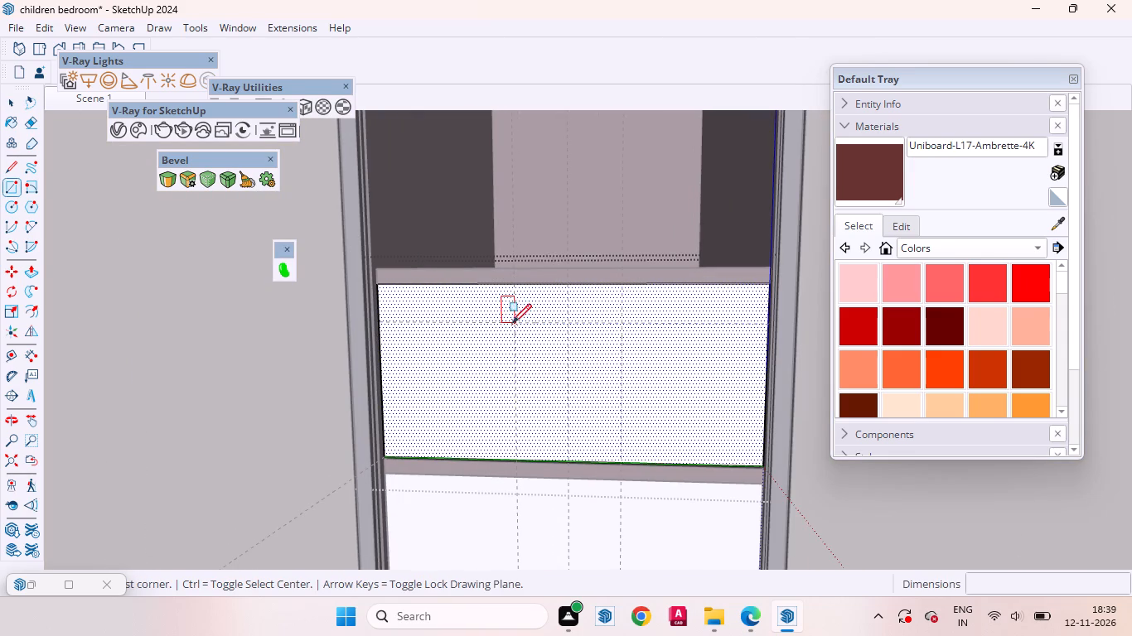
{"action": "left_click", "coordinate": [512, 320]}
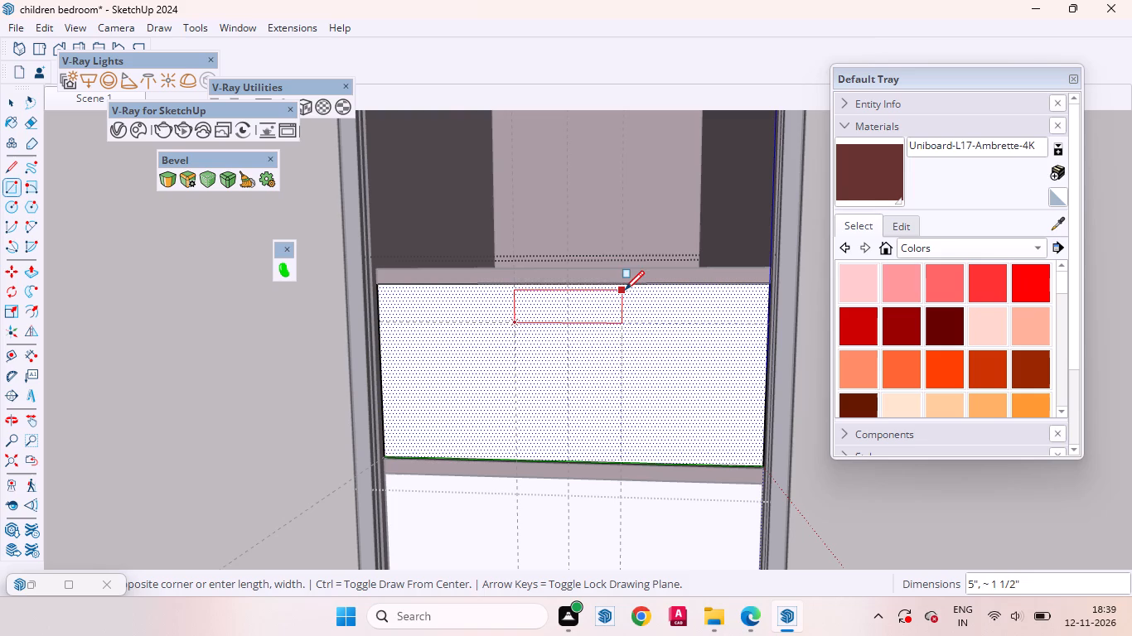
{"action": "left_click", "coordinate": [625, 283]}
{"action": "key", "text": "space"}
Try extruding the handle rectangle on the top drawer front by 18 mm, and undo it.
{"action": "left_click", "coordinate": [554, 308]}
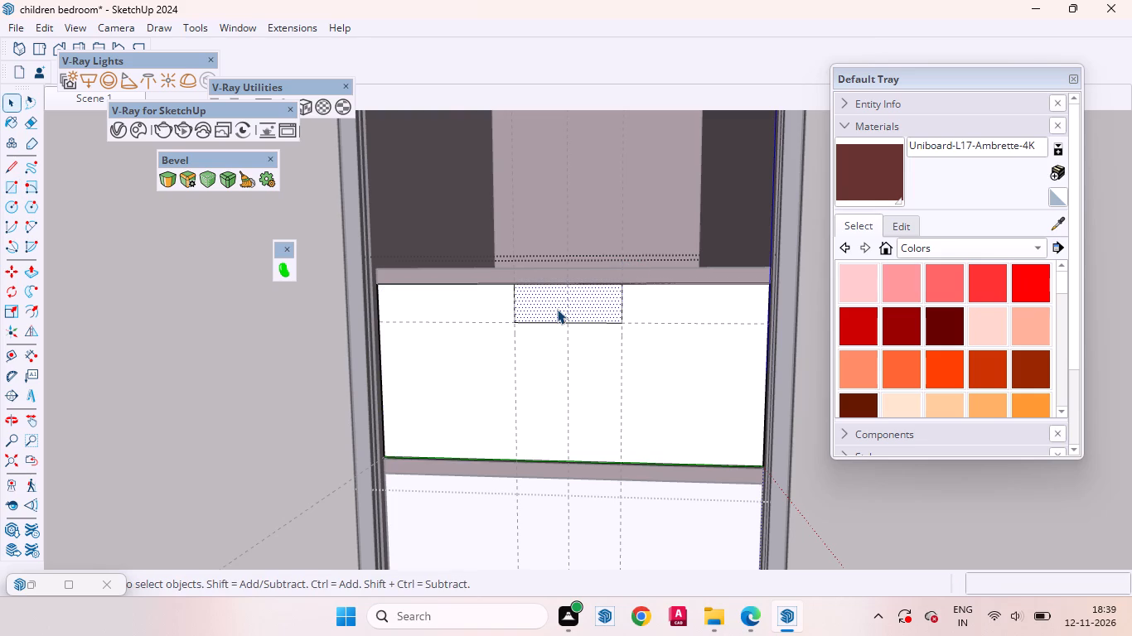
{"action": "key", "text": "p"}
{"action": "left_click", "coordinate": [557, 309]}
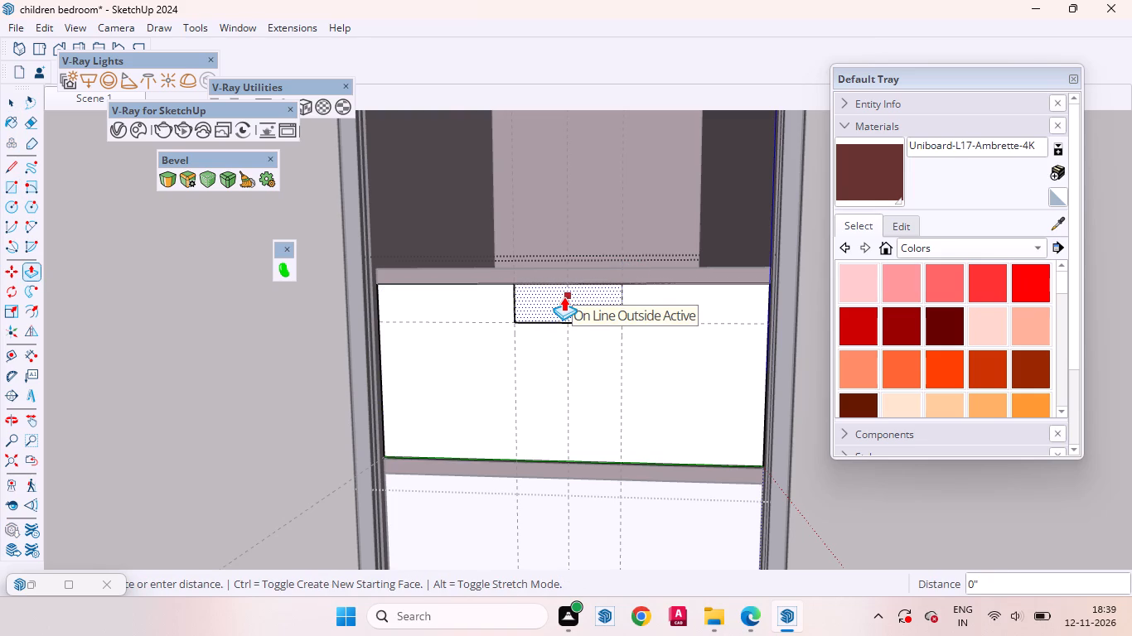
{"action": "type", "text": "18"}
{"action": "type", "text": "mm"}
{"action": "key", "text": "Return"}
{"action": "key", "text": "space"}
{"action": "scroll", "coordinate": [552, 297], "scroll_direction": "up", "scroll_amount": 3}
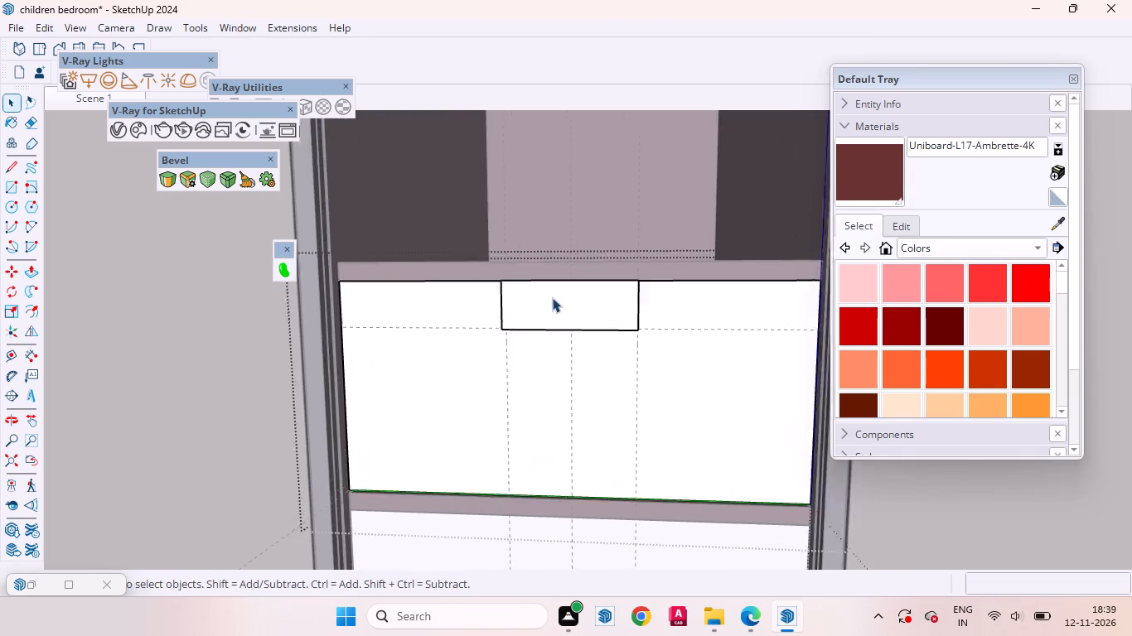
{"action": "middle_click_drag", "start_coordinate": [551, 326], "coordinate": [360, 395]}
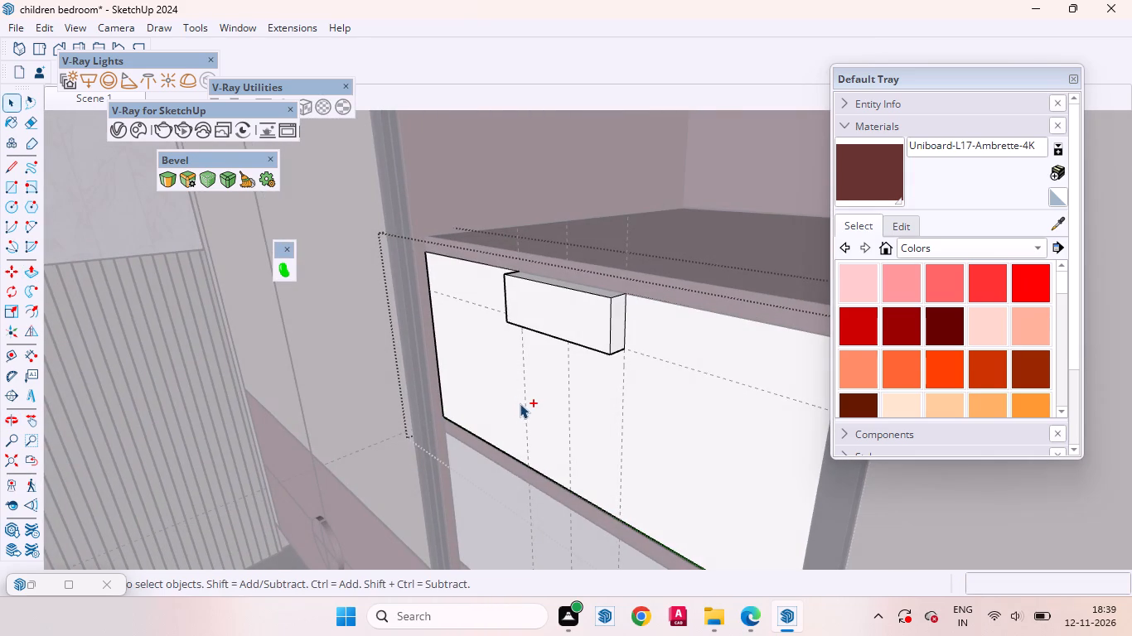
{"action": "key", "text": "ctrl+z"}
Push the handle rectangle back through the full thickness of the top drawer front to cut a handle notch.
{"action": "scroll", "coordinate": [575, 326], "scroll_direction": "up", "scroll_amount": 4}
{"action": "left_click", "coordinate": [589, 333]}
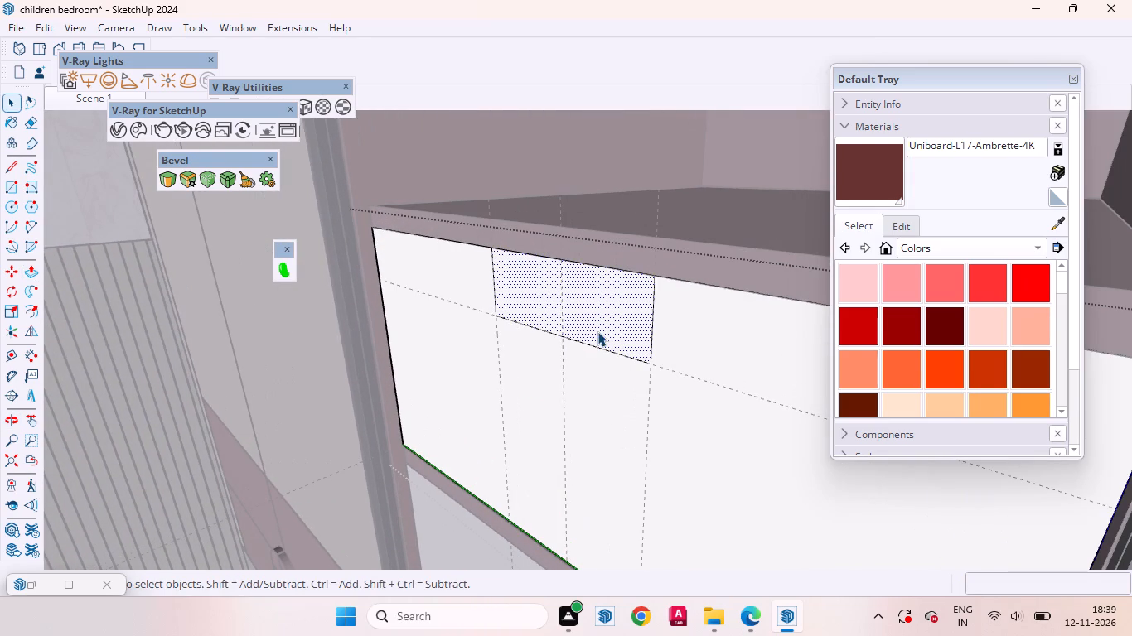
{"action": "key", "text": "p"}
{"action": "left_click", "coordinate": [598, 327]}
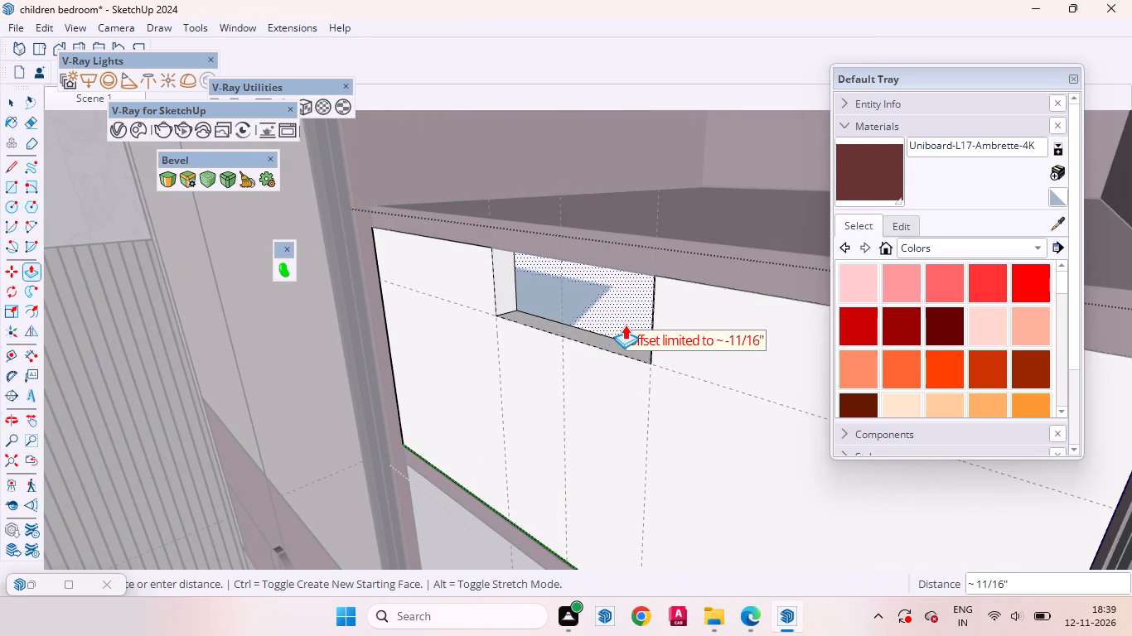
{"action": "left_click", "coordinate": [625, 325]}
{"action": "key", "text": "space"}
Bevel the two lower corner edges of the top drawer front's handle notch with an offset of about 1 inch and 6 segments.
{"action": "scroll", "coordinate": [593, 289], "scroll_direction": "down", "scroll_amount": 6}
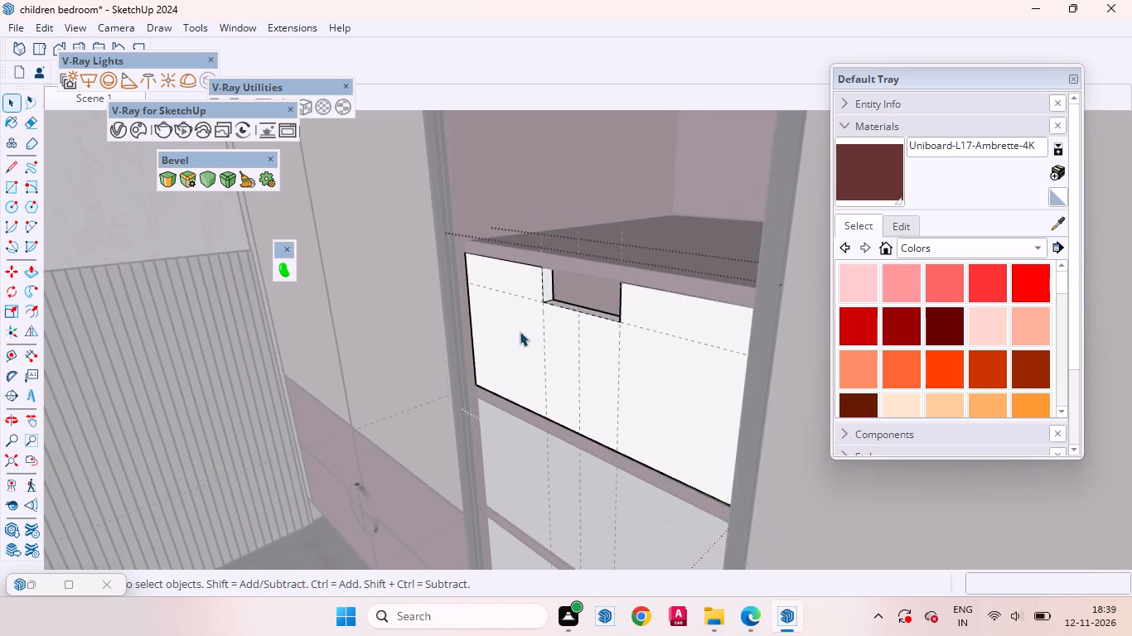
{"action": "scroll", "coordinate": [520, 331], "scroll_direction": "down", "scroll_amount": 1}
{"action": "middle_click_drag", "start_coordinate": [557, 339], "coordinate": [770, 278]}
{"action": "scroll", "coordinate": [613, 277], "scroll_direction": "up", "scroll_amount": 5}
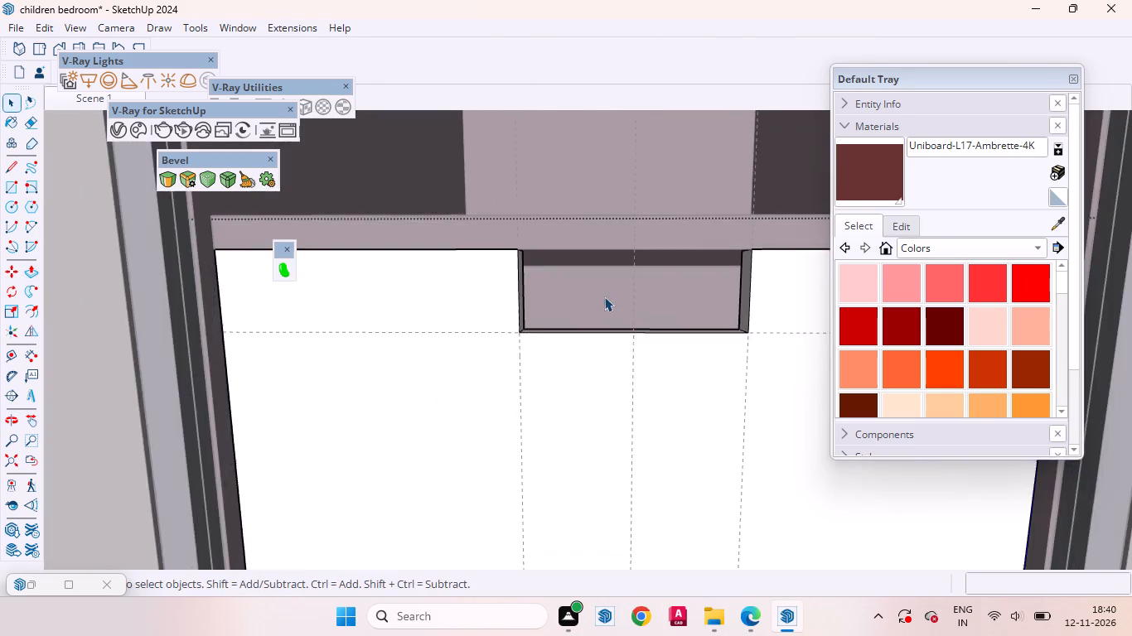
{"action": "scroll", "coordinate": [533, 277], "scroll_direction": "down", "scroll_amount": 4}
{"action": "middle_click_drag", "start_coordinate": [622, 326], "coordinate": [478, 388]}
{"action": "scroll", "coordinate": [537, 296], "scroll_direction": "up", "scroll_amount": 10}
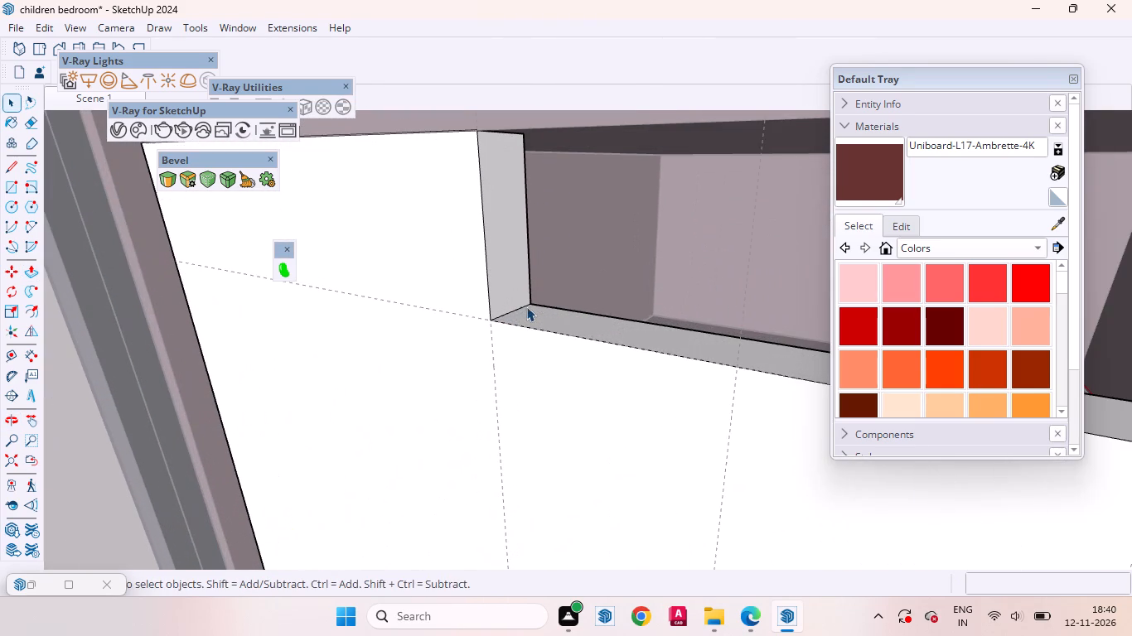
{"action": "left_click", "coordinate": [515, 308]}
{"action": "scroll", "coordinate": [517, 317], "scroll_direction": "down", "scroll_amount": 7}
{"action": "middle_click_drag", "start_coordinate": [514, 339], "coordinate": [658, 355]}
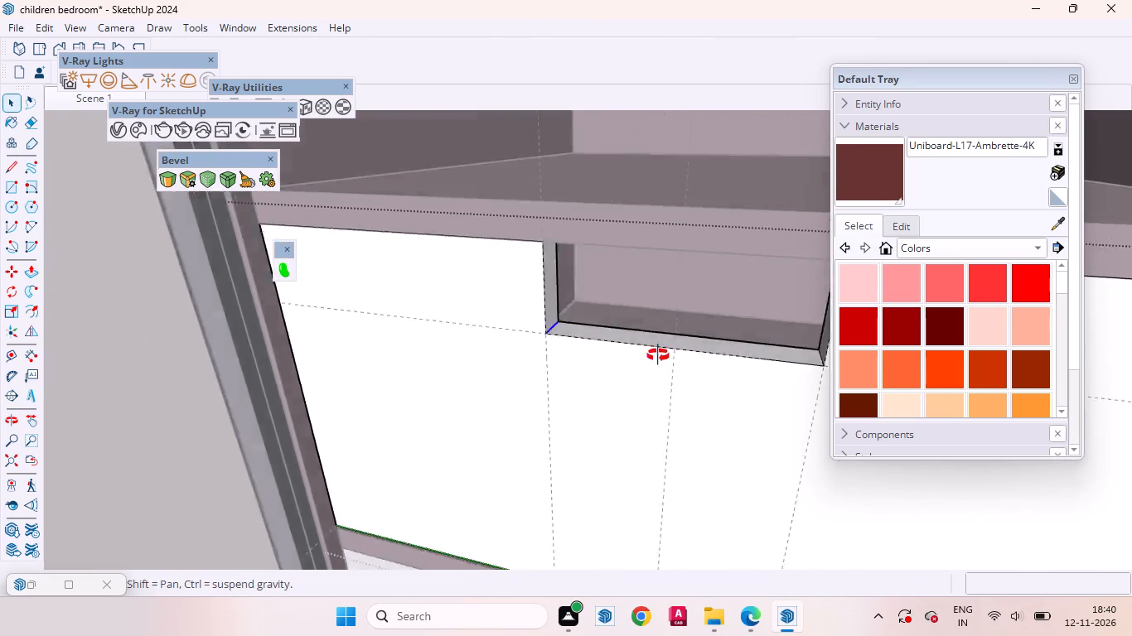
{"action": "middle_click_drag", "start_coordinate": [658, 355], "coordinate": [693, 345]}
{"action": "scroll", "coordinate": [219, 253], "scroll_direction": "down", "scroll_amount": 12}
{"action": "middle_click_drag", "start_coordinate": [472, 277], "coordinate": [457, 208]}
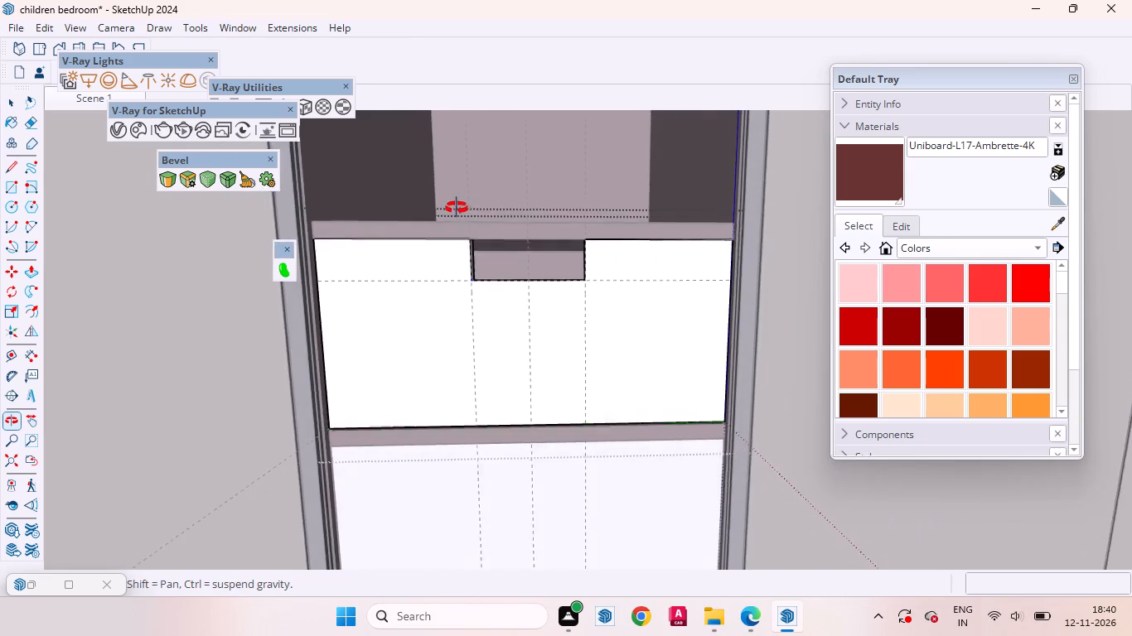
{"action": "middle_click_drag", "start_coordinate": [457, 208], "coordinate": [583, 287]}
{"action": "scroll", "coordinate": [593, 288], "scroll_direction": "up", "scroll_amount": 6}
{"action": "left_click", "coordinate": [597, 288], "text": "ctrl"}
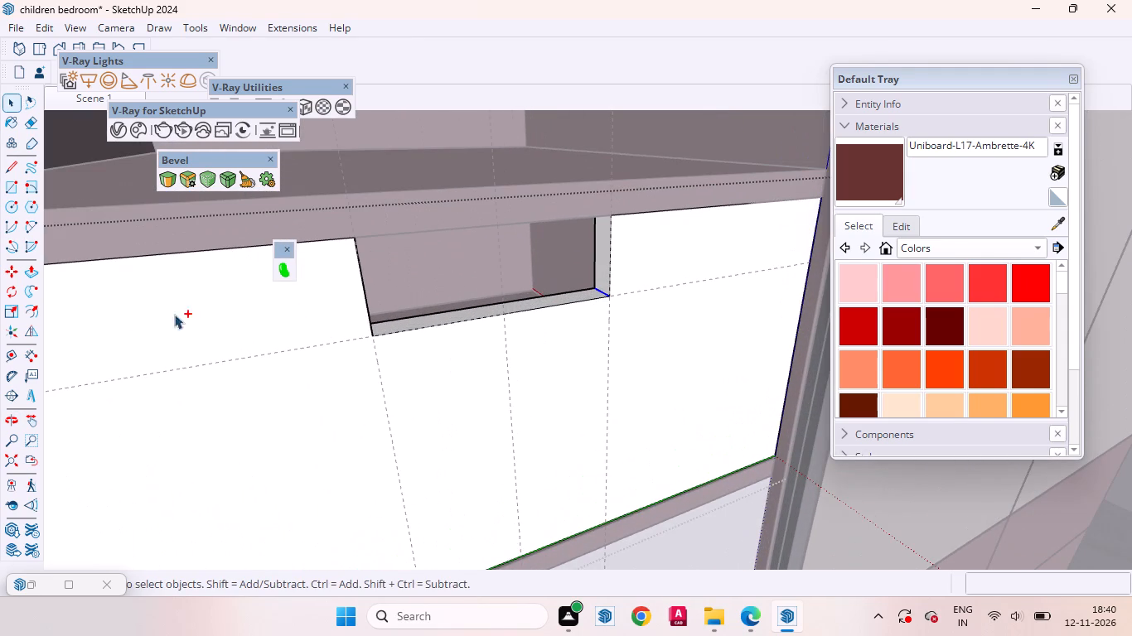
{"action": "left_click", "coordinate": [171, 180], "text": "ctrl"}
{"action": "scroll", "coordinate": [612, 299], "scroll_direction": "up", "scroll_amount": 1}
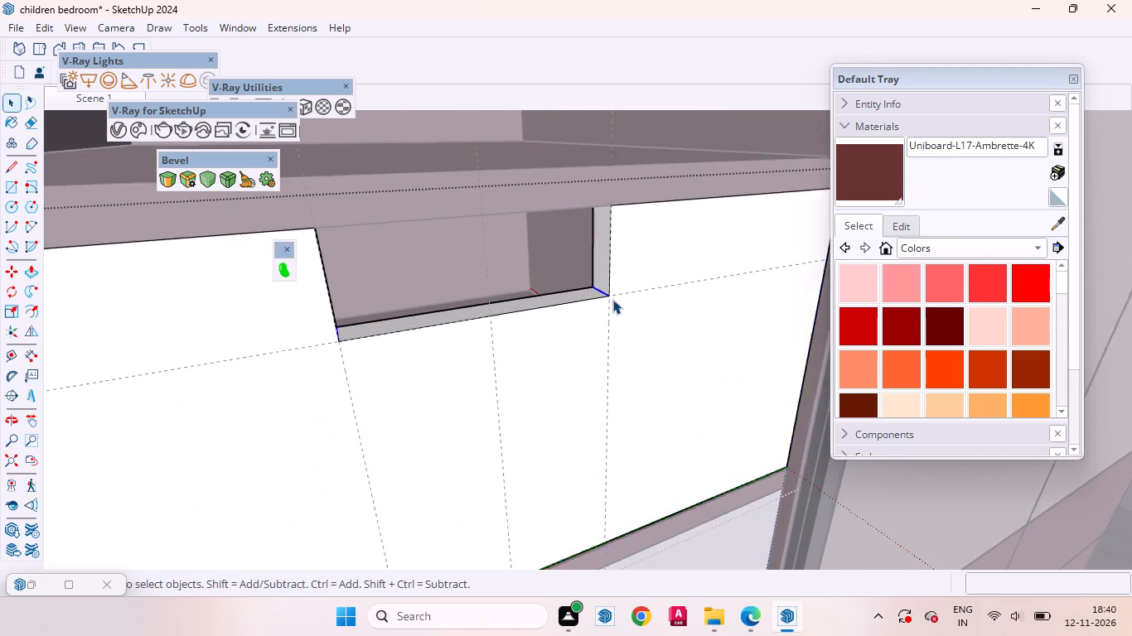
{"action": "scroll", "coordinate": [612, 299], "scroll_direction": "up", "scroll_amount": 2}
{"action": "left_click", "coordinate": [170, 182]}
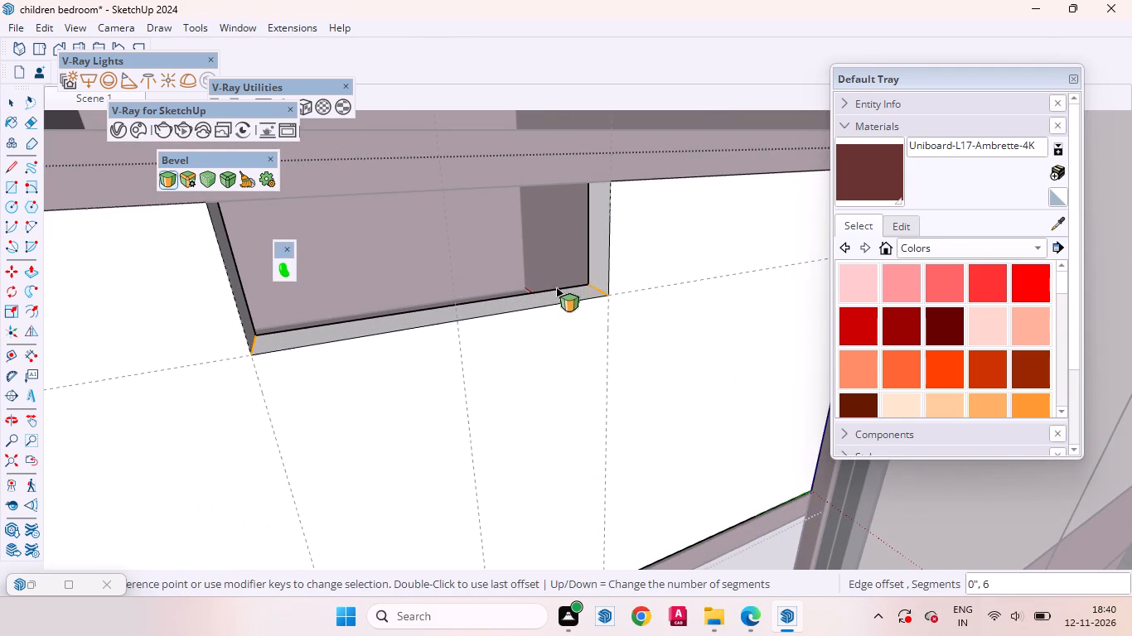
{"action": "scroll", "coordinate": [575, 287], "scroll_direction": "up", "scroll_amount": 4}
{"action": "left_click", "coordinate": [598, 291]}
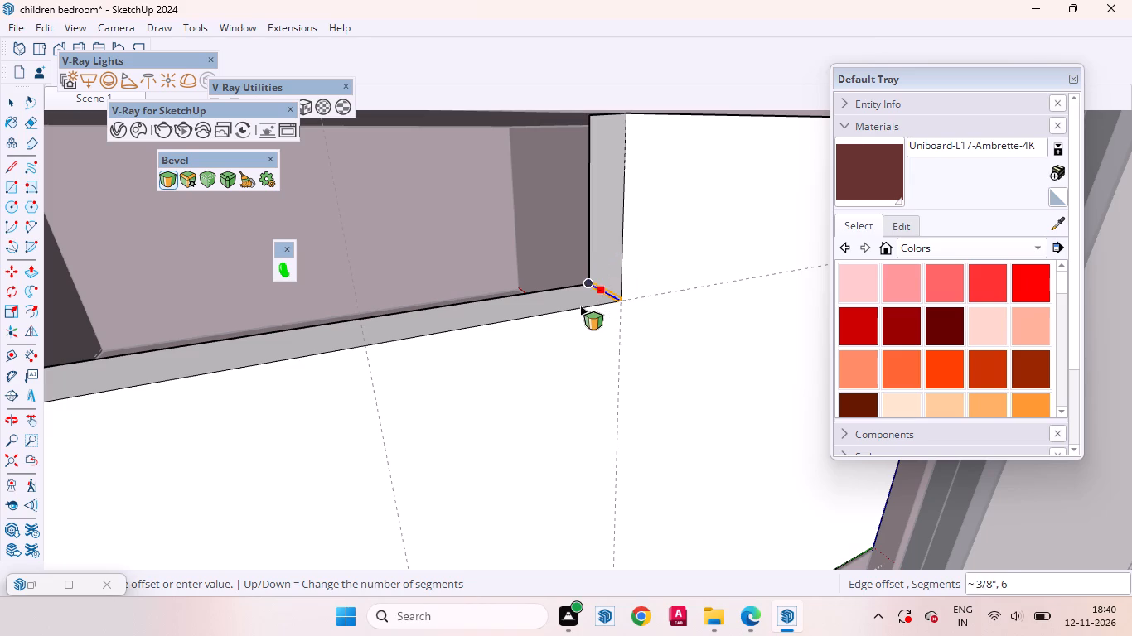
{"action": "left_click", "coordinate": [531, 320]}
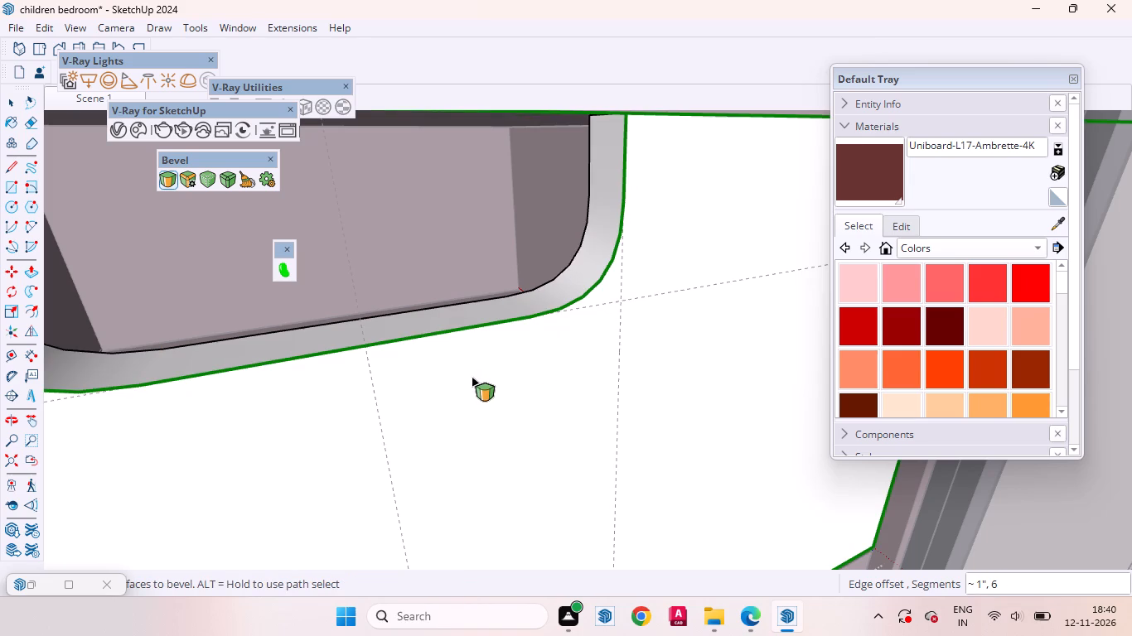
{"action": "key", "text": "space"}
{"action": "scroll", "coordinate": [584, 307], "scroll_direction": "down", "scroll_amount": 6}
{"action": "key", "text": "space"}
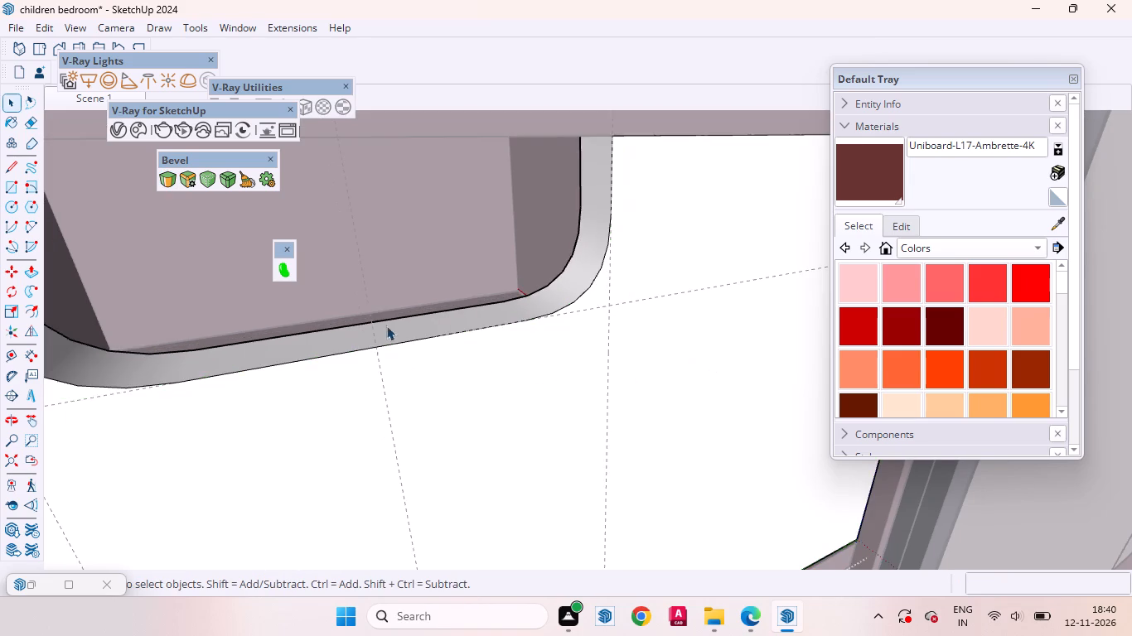
Undo the corner bevels and the handle notch cut, going back to the flat handle rectangle on the top drawer front.
{"action": "scroll", "coordinate": [399, 316], "scroll_direction": "down", "scroll_amount": 20}
{"action": "scroll", "coordinate": [399, 316], "scroll_direction": "down", "scroll_amount": 4}
{"action": "middle_click_drag", "start_coordinate": [483, 419], "coordinate": [372, 359]}
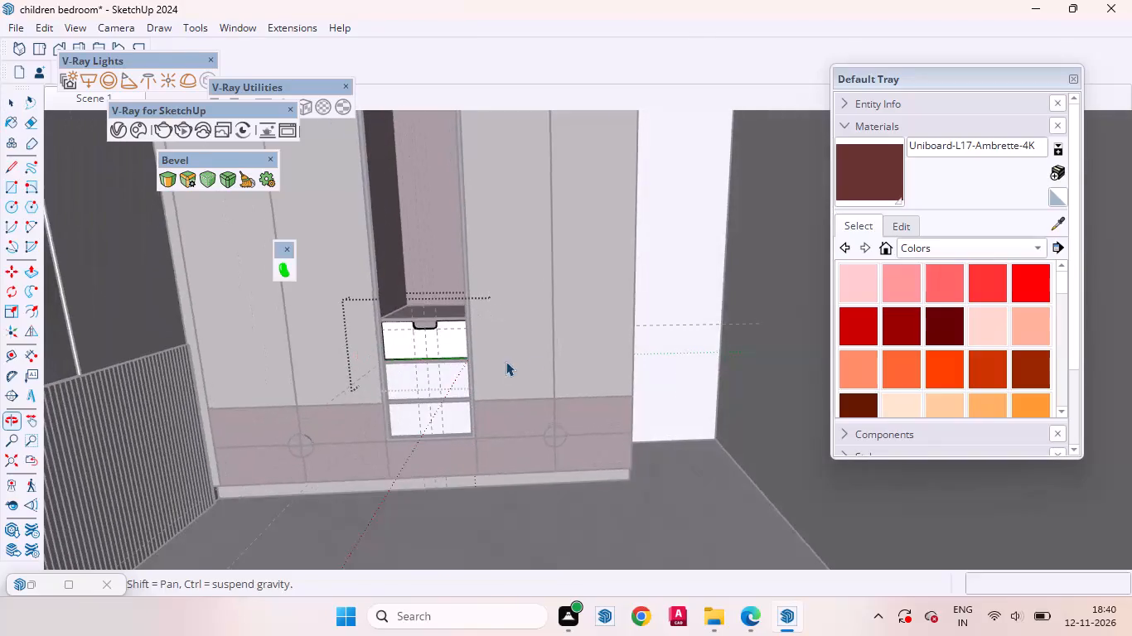
{"action": "scroll", "coordinate": [529, 360], "scroll_direction": "down", "scroll_amount": 12}
{"action": "left_click", "coordinate": [705, 430]}
{"action": "scroll", "coordinate": [430, 357], "scroll_direction": "up", "scroll_amount": 11}
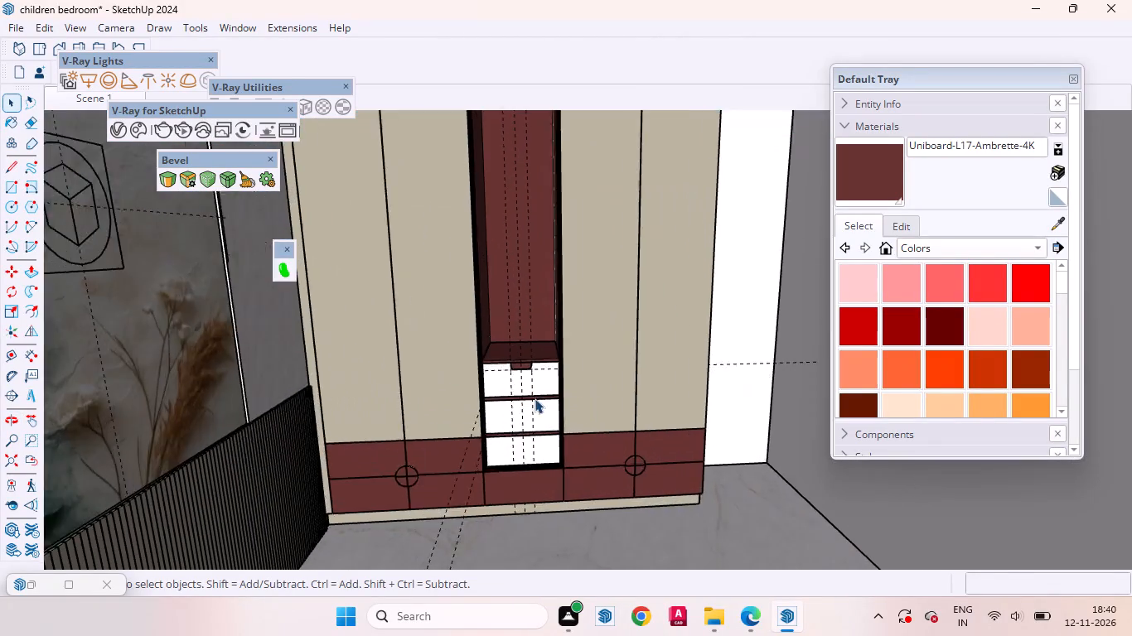
{"action": "scroll", "coordinate": [535, 398], "scroll_direction": "up", "scroll_amount": 2}
{"action": "middle_click_drag", "start_coordinate": [486, 371], "coordinate": [451, 382]}
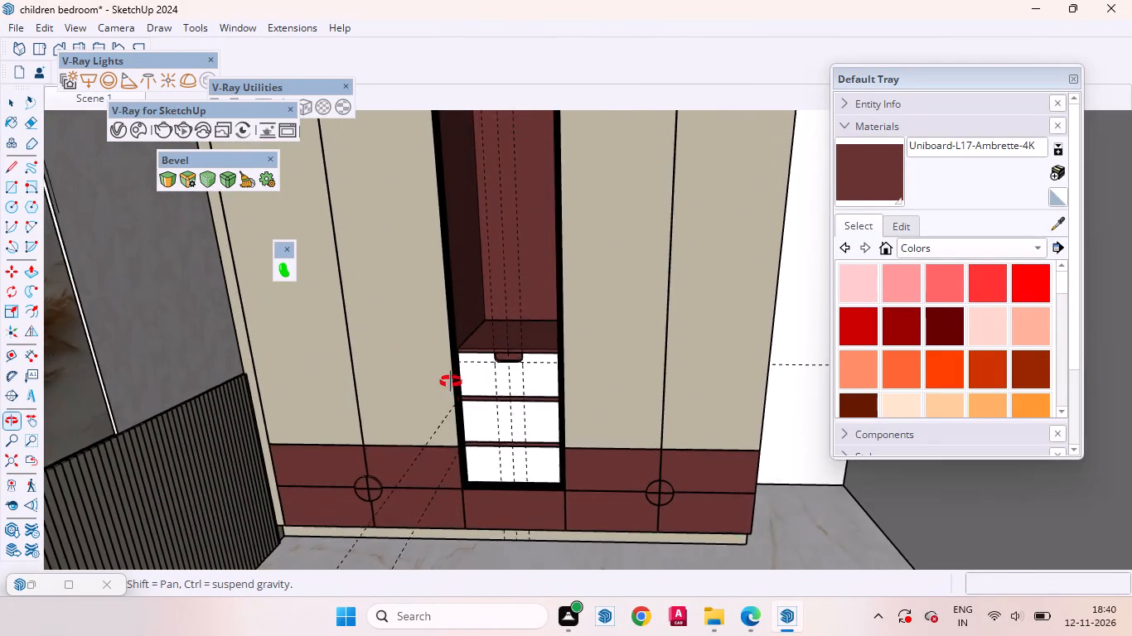
{"action": "middle_click_drag", "start_coordinate": [451, 382], "coordinate": [454, 365]}
{"action": "middle_click", "coordinate": [455, 359]}
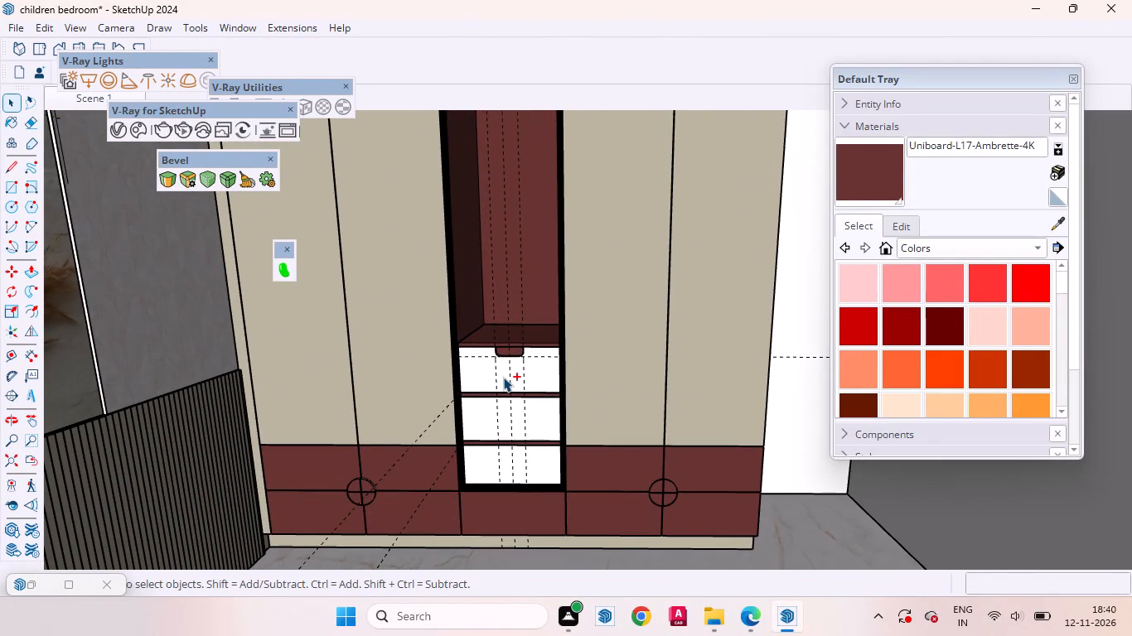
{"action": "key", "text": "ctrl+z"}
{"action": "key", "text": "ctrl+z"}
{"action": "key", "text": "ctrl+z"}
{"action": "key", "text": "ctrl+z"}
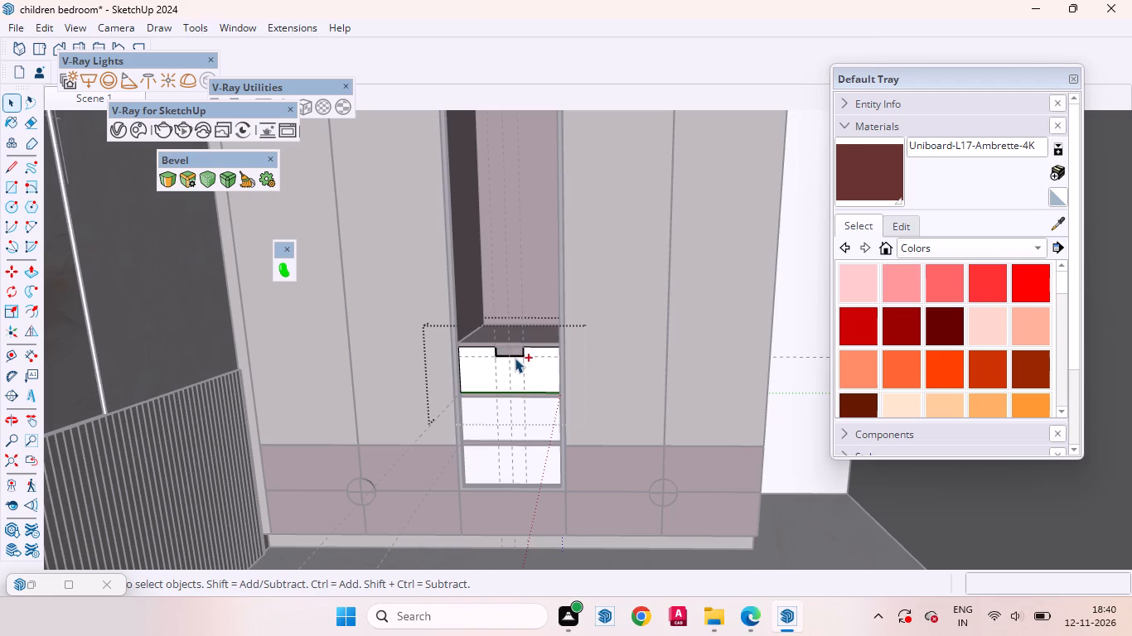
{"action": "key", "text": "ctrl+z"}
Copy the left vertical edge of the handle rectangle 1 inch inward.
{"action": "scroll", "coordinate": [513, 332], "scroll_direction": "up", "scroll_amount": 13}
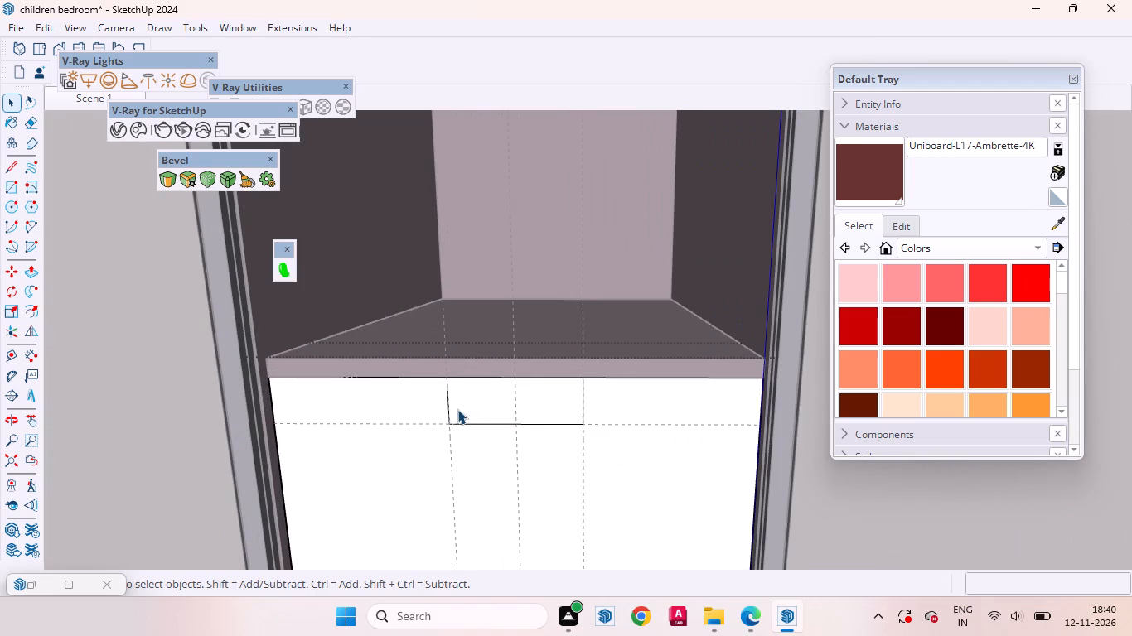
{"action": "key", "text": "m"}
{"action": "scroll", "coordinate": [450, 415], "scroll_direction": "up", "scroll_amount": 4}
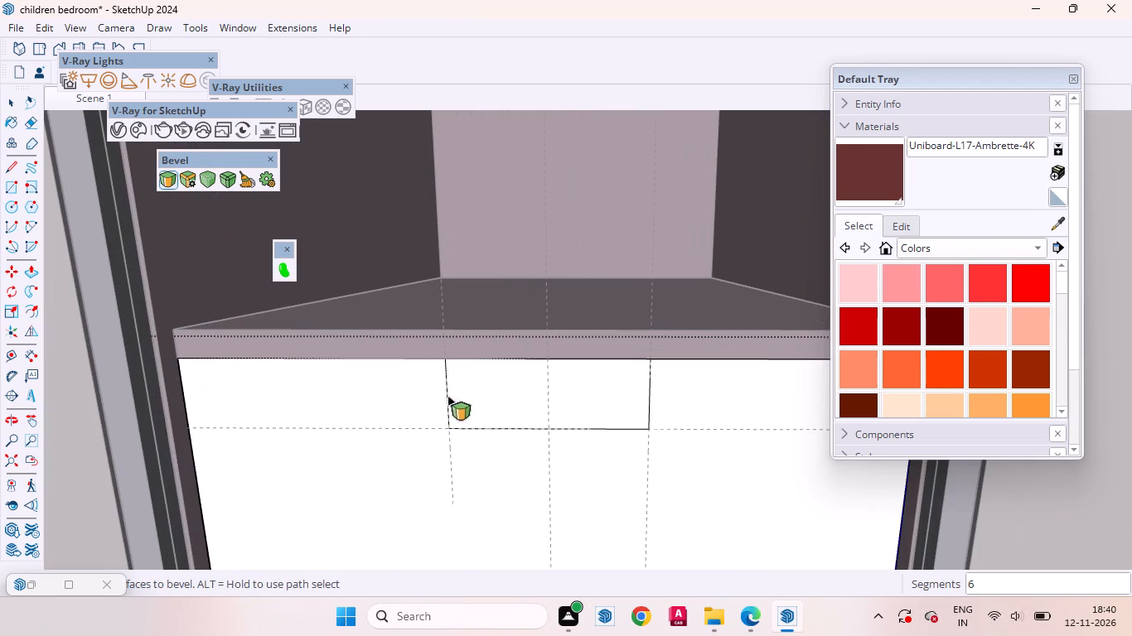
{"action": "key", "text": "space"}
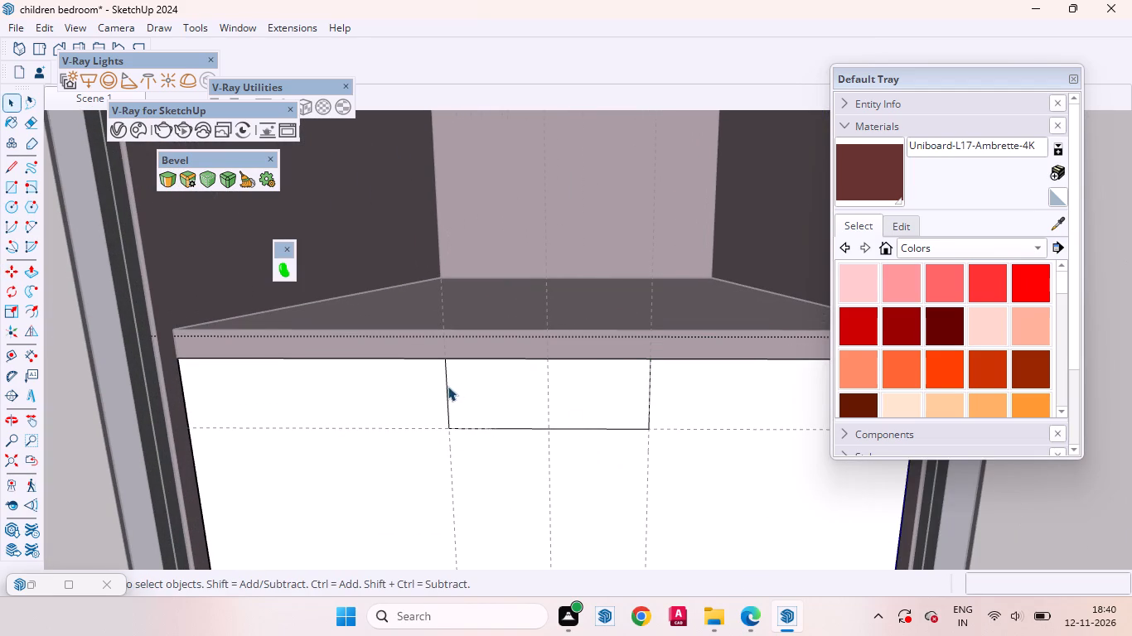
{"action": "left_click", "coordinate": [447, 386]}
{"action": "key", "text": "m"}
{"action": "scroll", "coordinate": [487, 400], "scroll_direction": "up", "scroll_amount": 5}
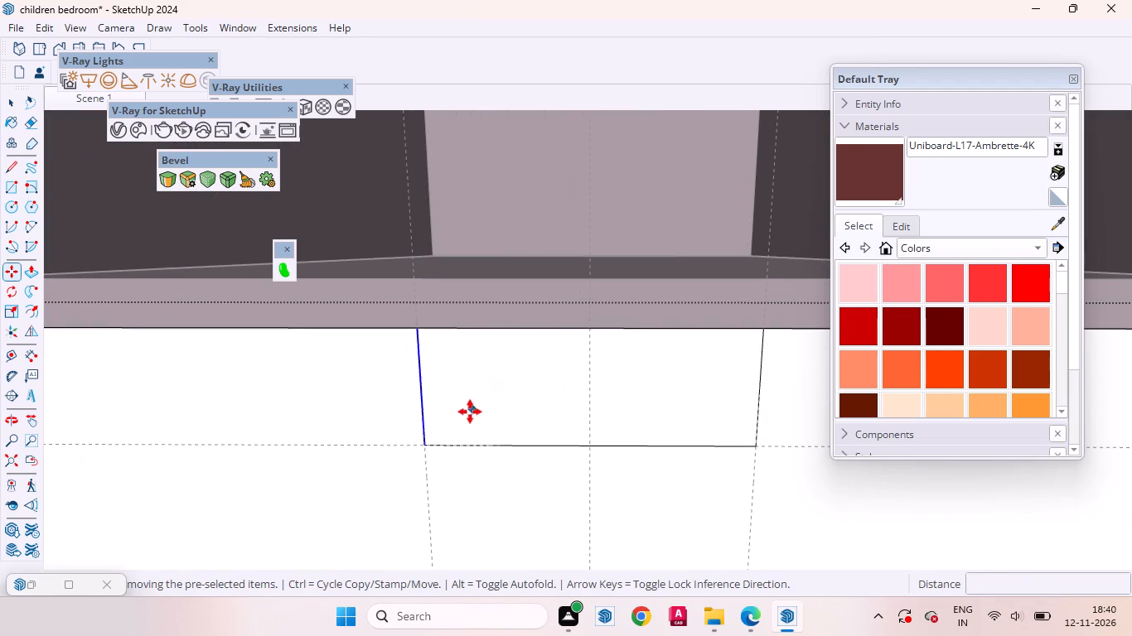
{"action": "left_click", "coordinate": [456, 402]}
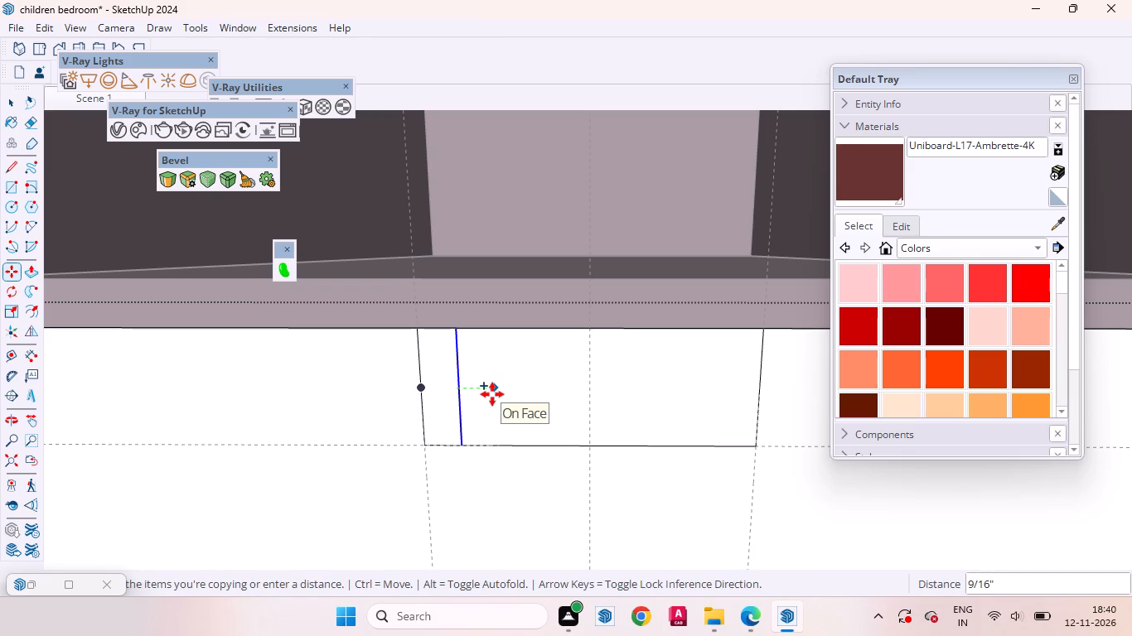
{"action": "key", "text": "1"}
{"action": "key", "text": "Return"}
{"action": "key", "text": "space"}
Move the right vertical edge of the handle rectangle 1 inch inward.
{"action": "left_click", "coordinate": [761, 386]}
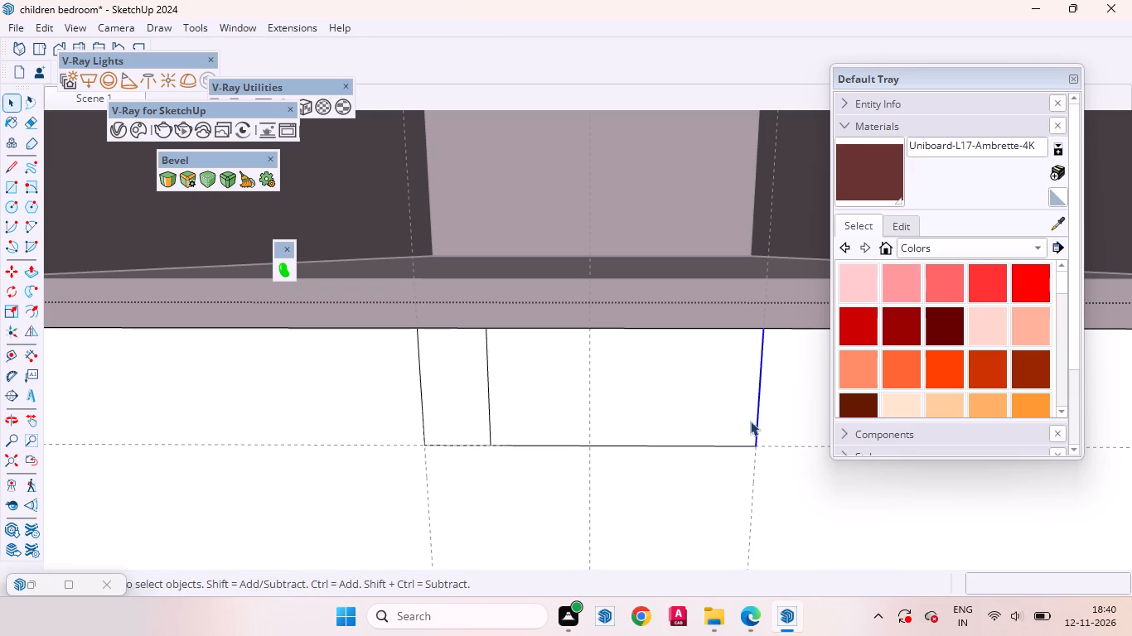
{"action": "key", "text": "m"}
{"action": "left_click", "coordinate": [743, 413]}
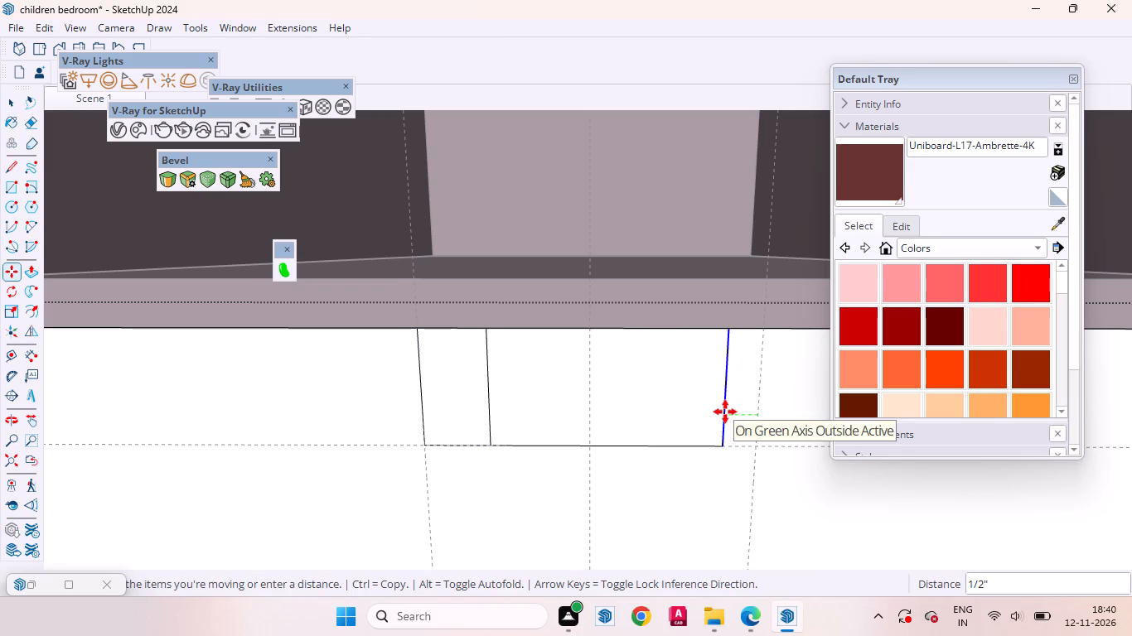
{"action": "key", "text": "1"}
{"action": "key", "text": "Return"}
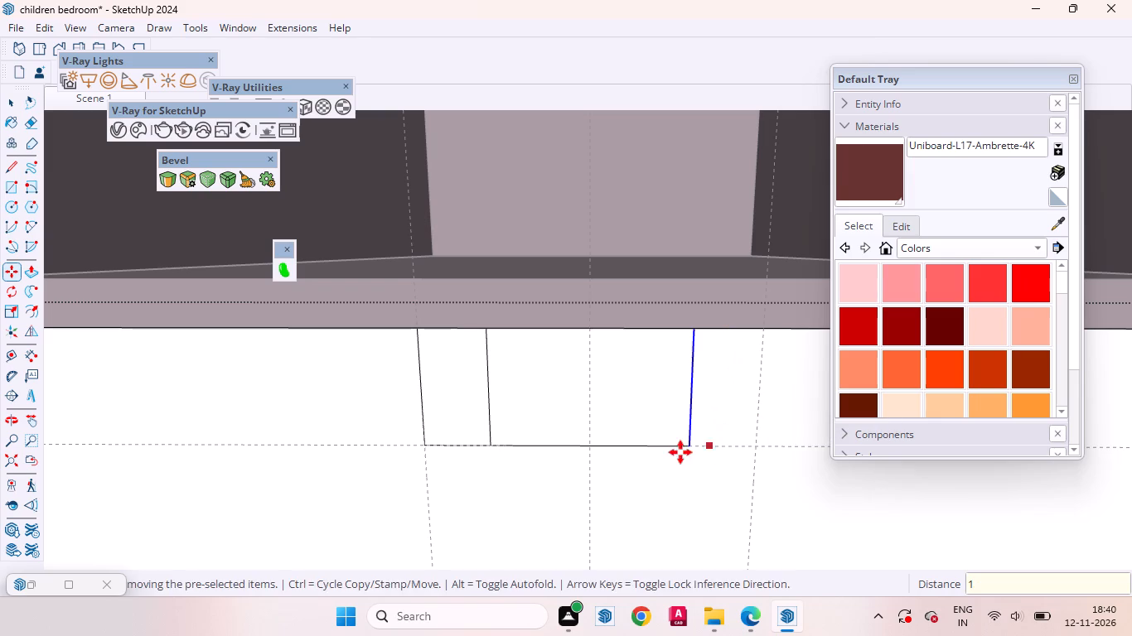
{"action": "key", "text": "space"}
Copy the bottom edge between the two inner vertical edges of the handle rectangle 1 inch upward.
{"action": "left_click", "coordinate": [635, 445]}
{"action": "left_click", "coordinate": [636, 423]}
{"action": "key", "text": "m"}
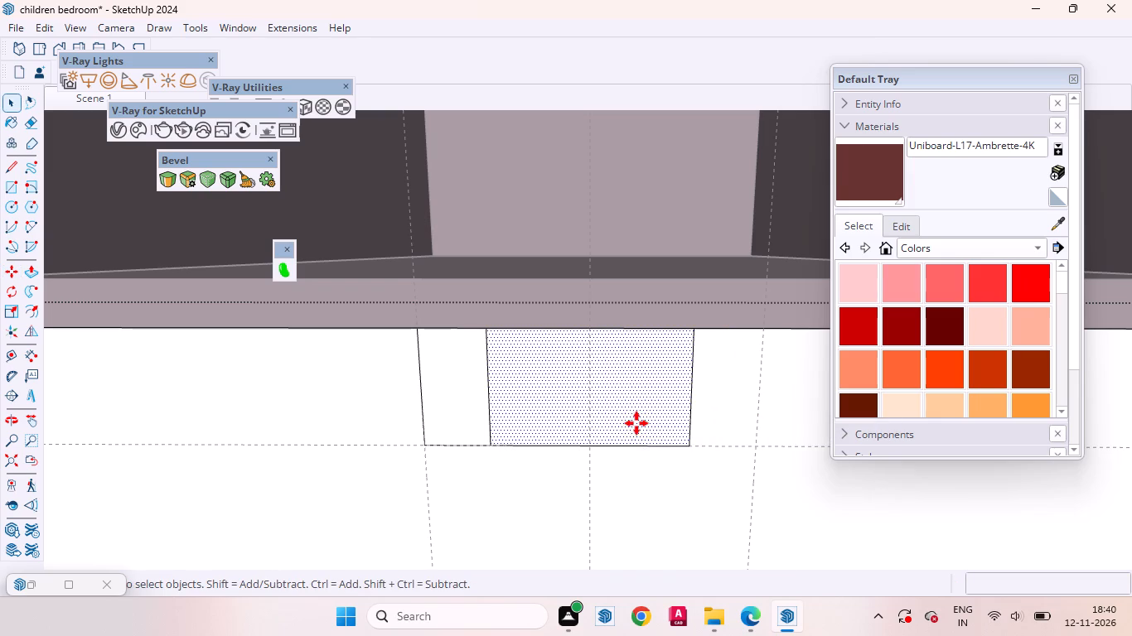
{"action": "key", "text": "space"}
{"action": "left_click", "coordinate": [651, 442]}
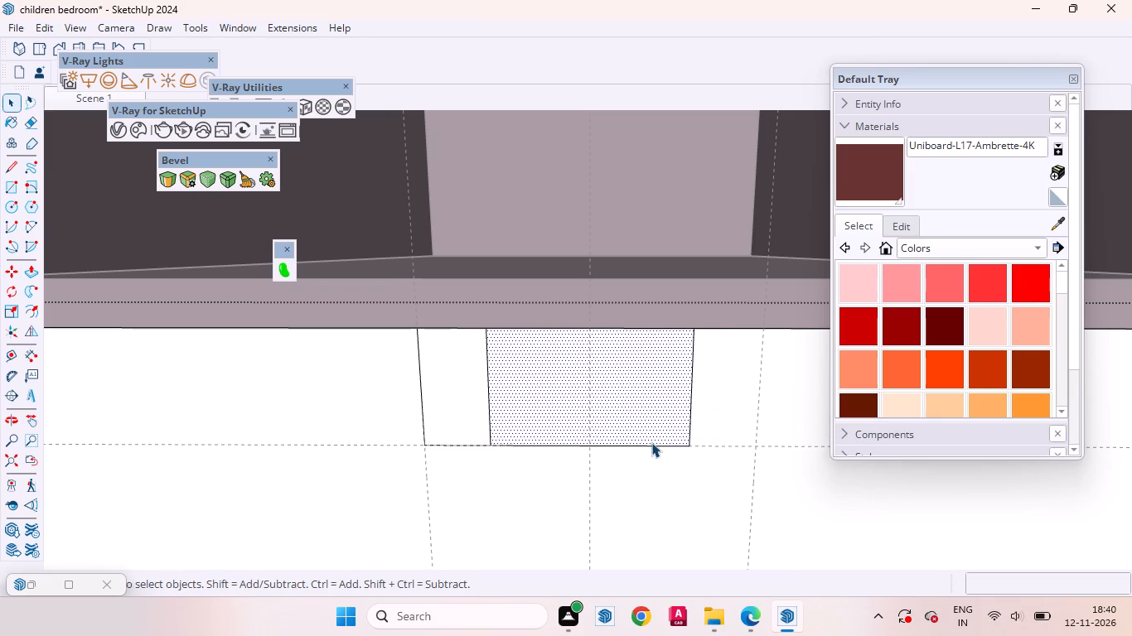
{"action": "left_click", "coordinate": [655, 446]}
{"action": "key", "text": "m"}
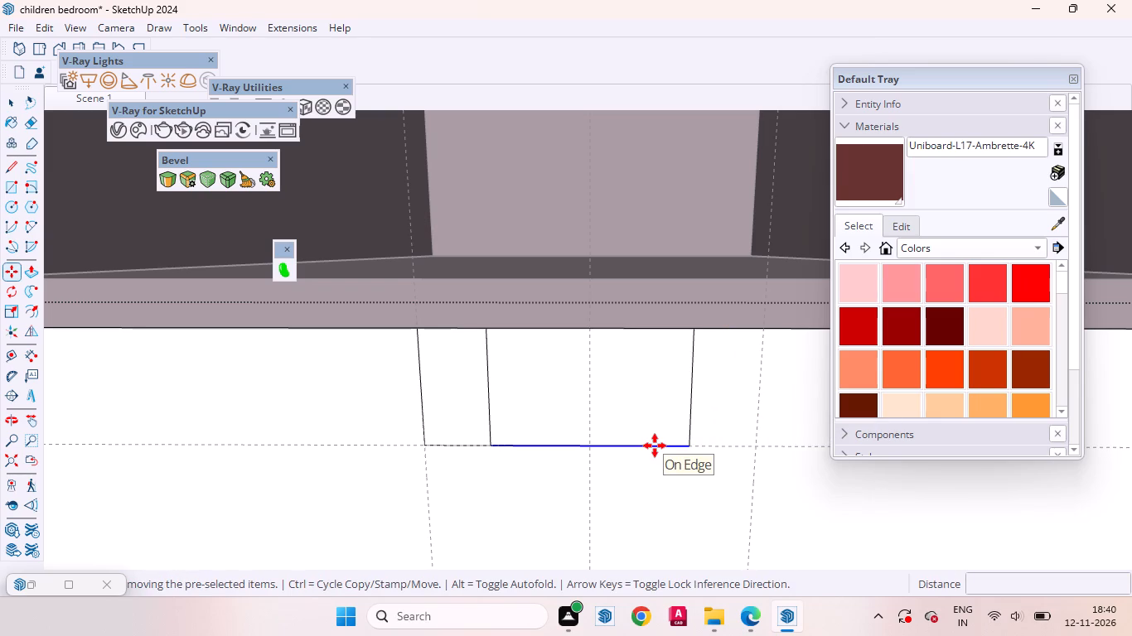
{"action": "left_click", "coordinate": [655, 446]}
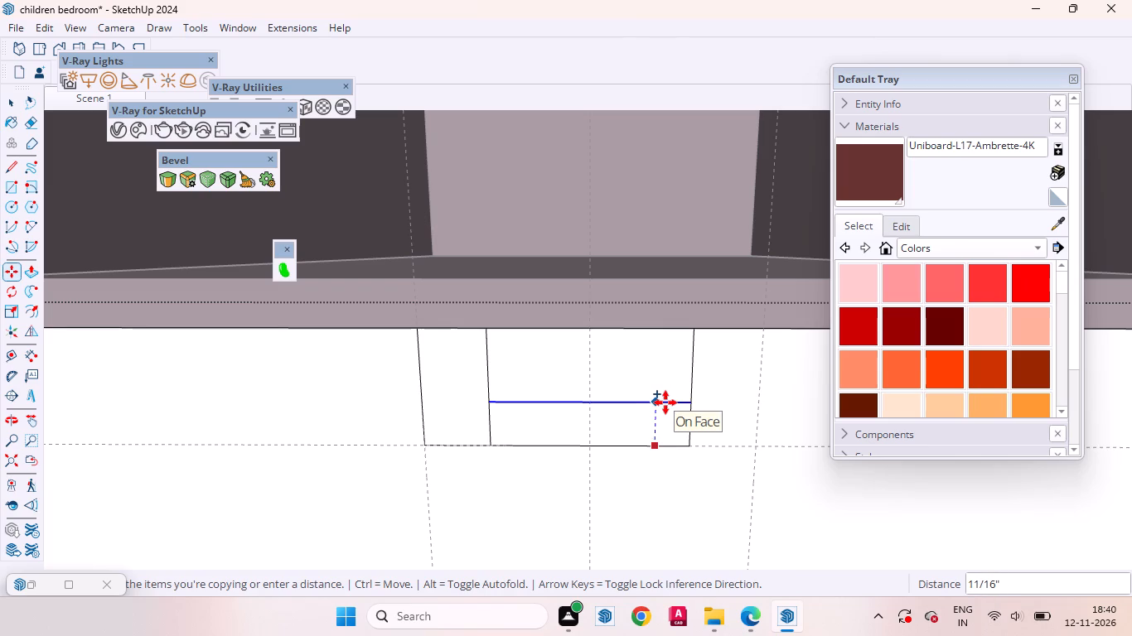
{"action": "key", "text": "1"}
{"action": "key", "text": "Return"}
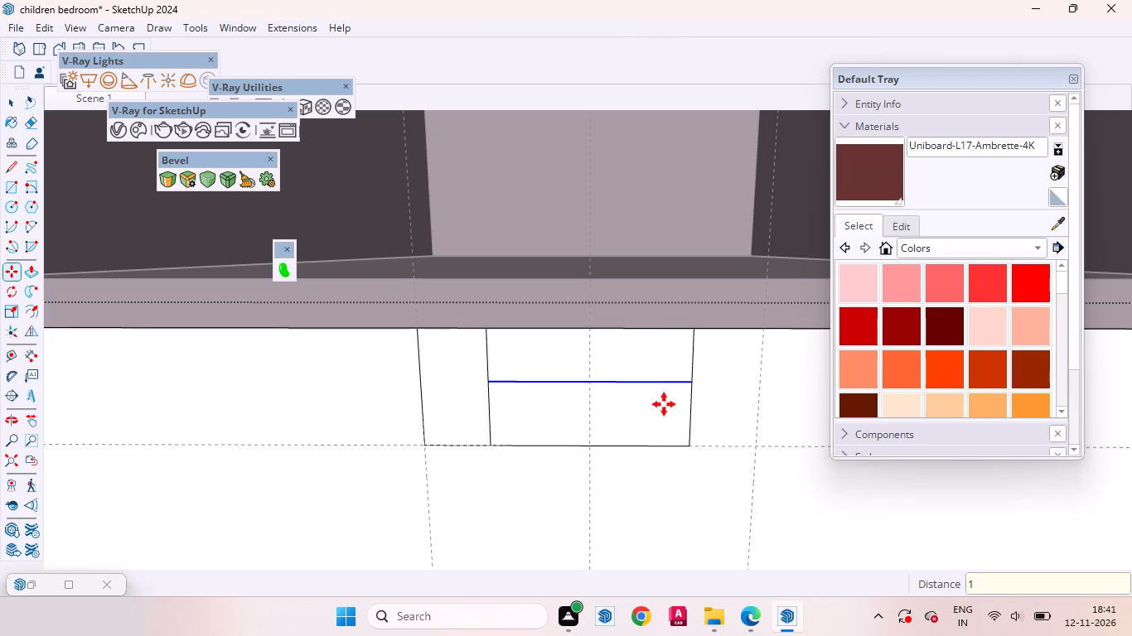
{"action": "key", "text": "space"}
Erase the handle rectangle's old bottom edge and the right and left inner vertical segments beneath the new 1-inch line.
{"action": "left_click", "coordinate": [643, 430]}
{"action": "scroll", "coordinate": [585, 455], "scroll_direction": "down", "scroll_amount": 4}
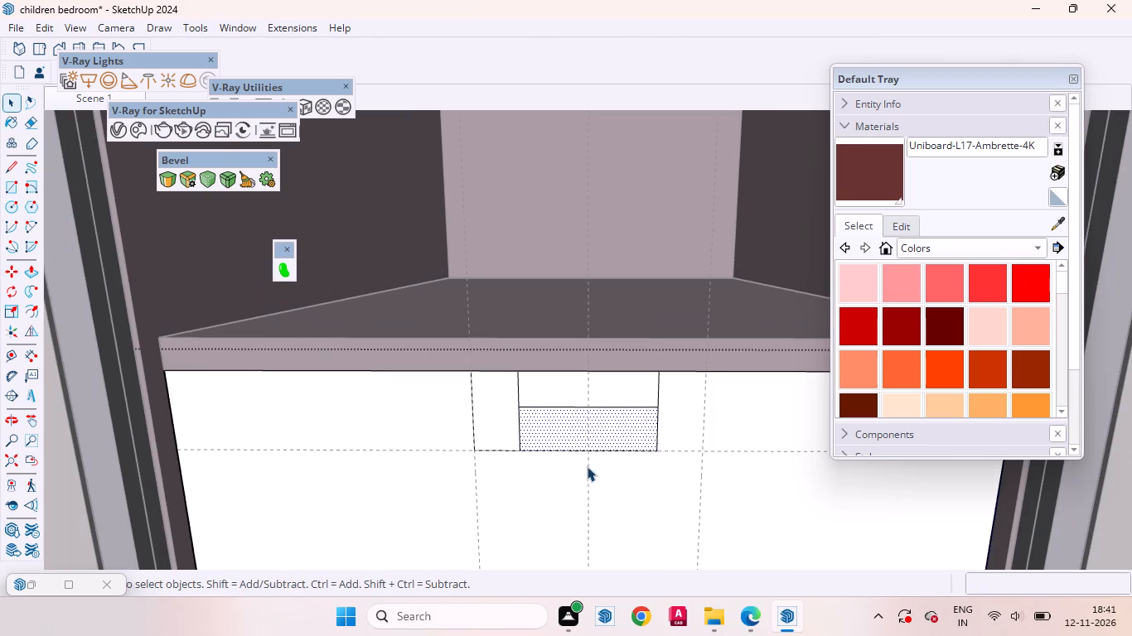
{"action": "scroll", "coordinate": [554, 429], "scroll_direction": "down", "scroll_amount": 12}
{"action": "scroll", "coordinate": [526, 325], "scroll_direction": "up", "scroll_amount": 12}
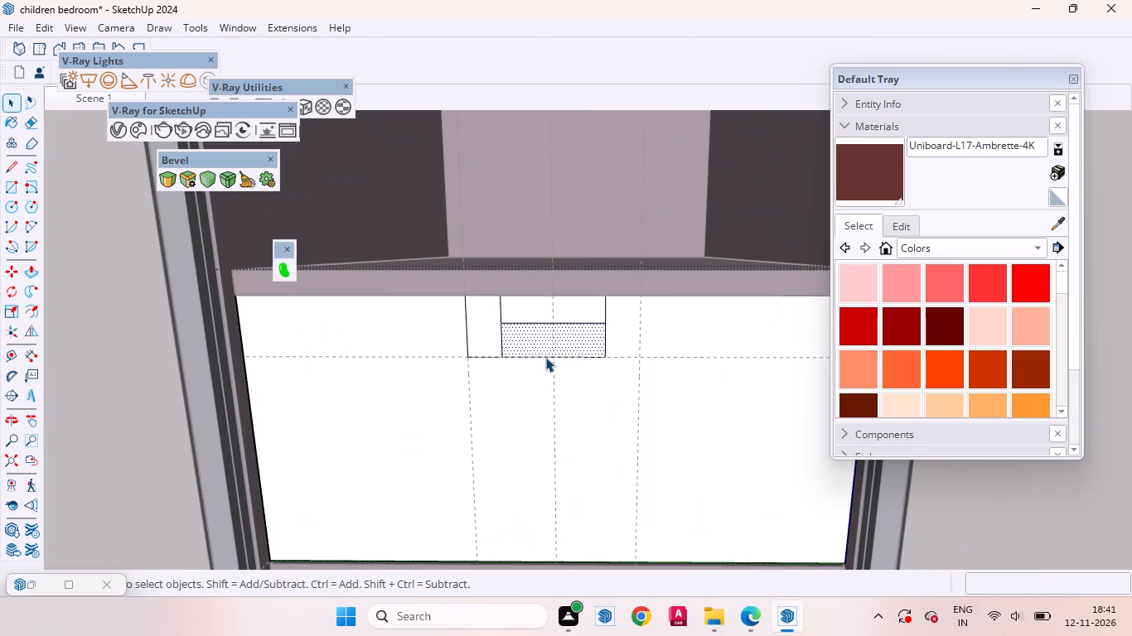
{"action": "left_click", "coordinate": [545, 358]}
{"action": "right_click", "coordinate": [545, 358]}
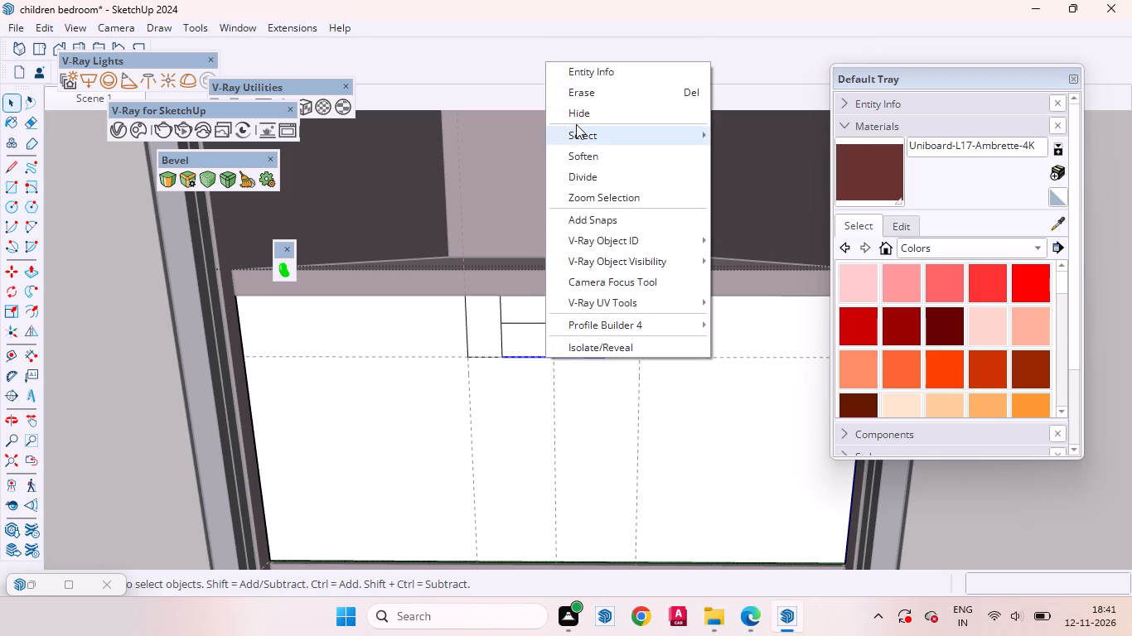
{"action": "left_click", "coordinate": [575, 92]}
{"action": "left_click", "coordinate": [605, 344]}
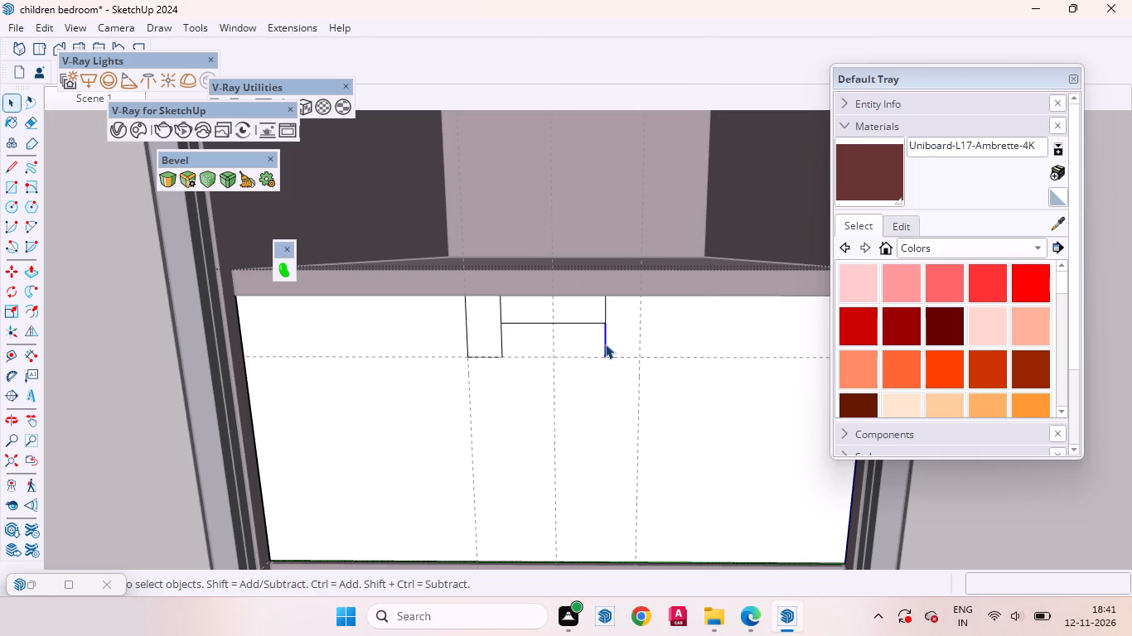
{"action": "right_click", "coordinate": [605, 344]}
{"action": "left_click", "coordinate": [638, 83]}
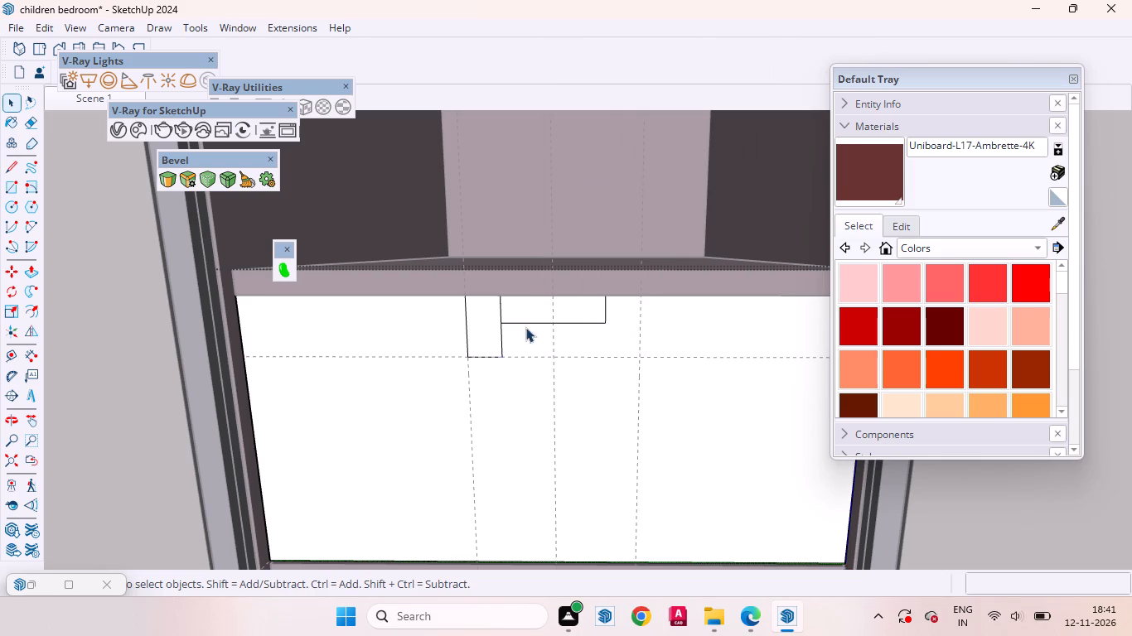
{"action": "left_click", "coordinate": [501, 330]}
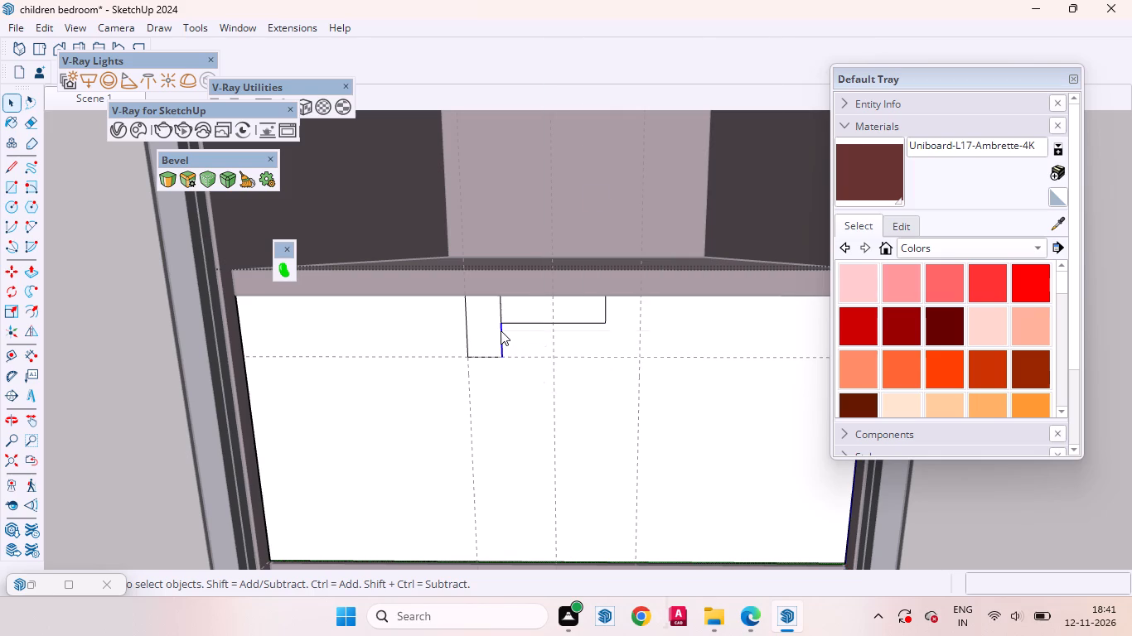
{"action": "right_click", "coordinate": [501, 330]}
{"action": "left_click", "coordinate": [535, 364]}
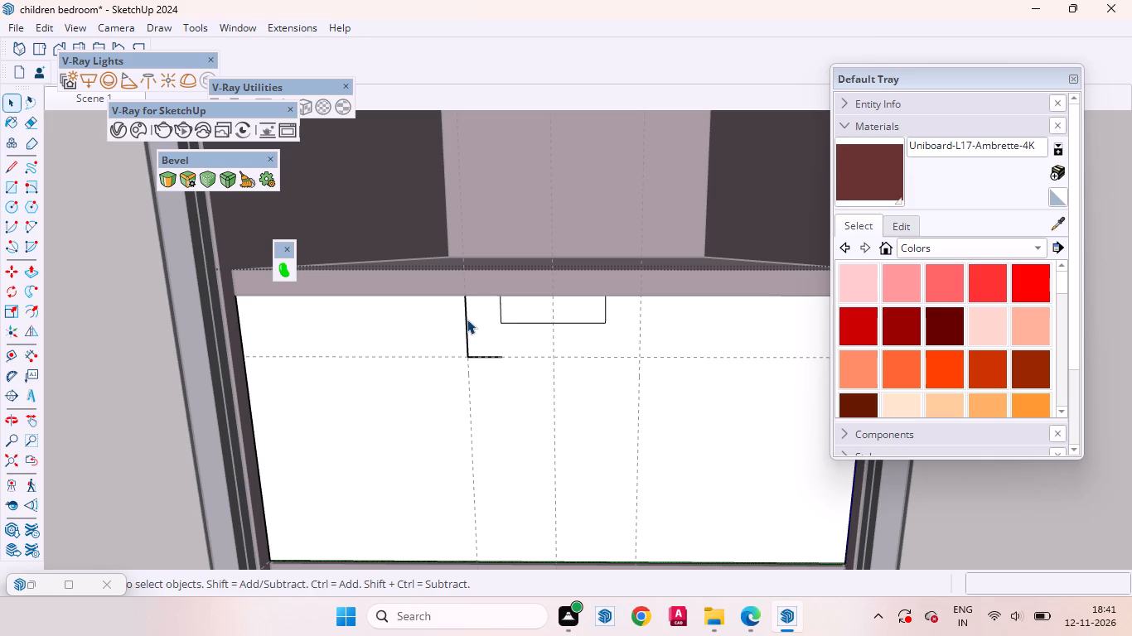
Erase the handle rectangle's original outer left edge and the leftover short bottom edge beside it.
{"action": "left_click", "coordinate": [467, 319]}
{"action": "right_click", "coordinate": [467, 319]}
{"action": "left_click", "coordinate": [504, 345]}
{"action": "left_click", "coordinate": [496, 357]}
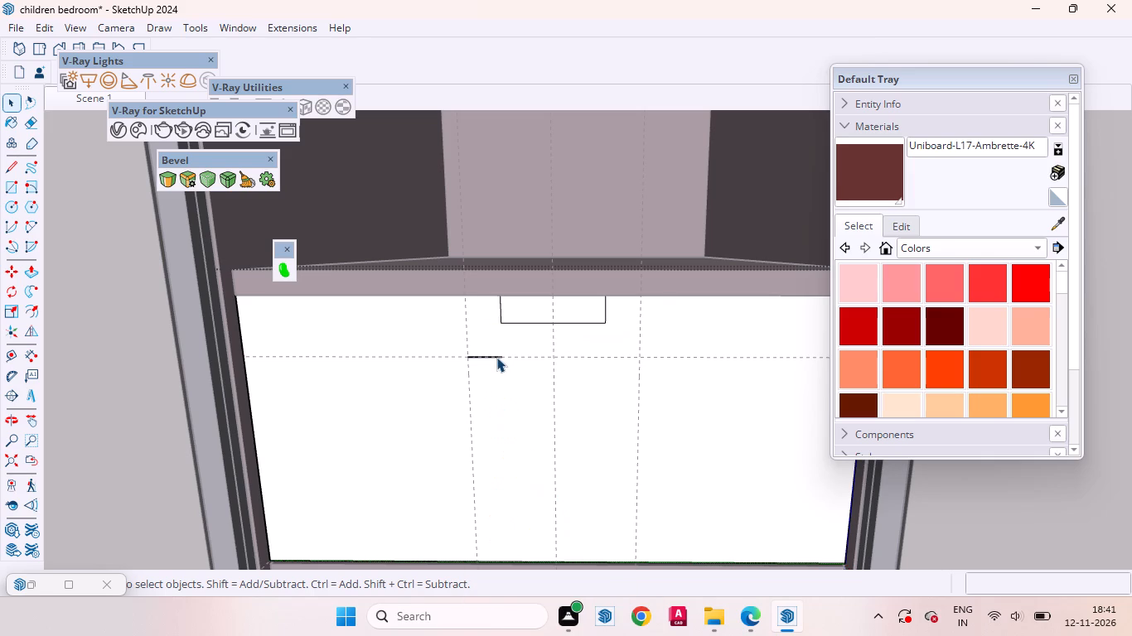
{"action": "right_click", "coordinate": [496, 357]}
{"action": "left_click", "coordinate": [537, 94]}
Push the smaller handle rectangle through the full thickness of the top drawer front to cut the notch.
{"action": "left_click", "coordinate": [539, 310]}
{"action": "scroll", "coordinate": [545, 308], "scroll_direction": "up", "scroll_amount": 6}
{"action": "middle_click_drag", "start_coordinate": [539, 335], "coordinate": [462, 342]}
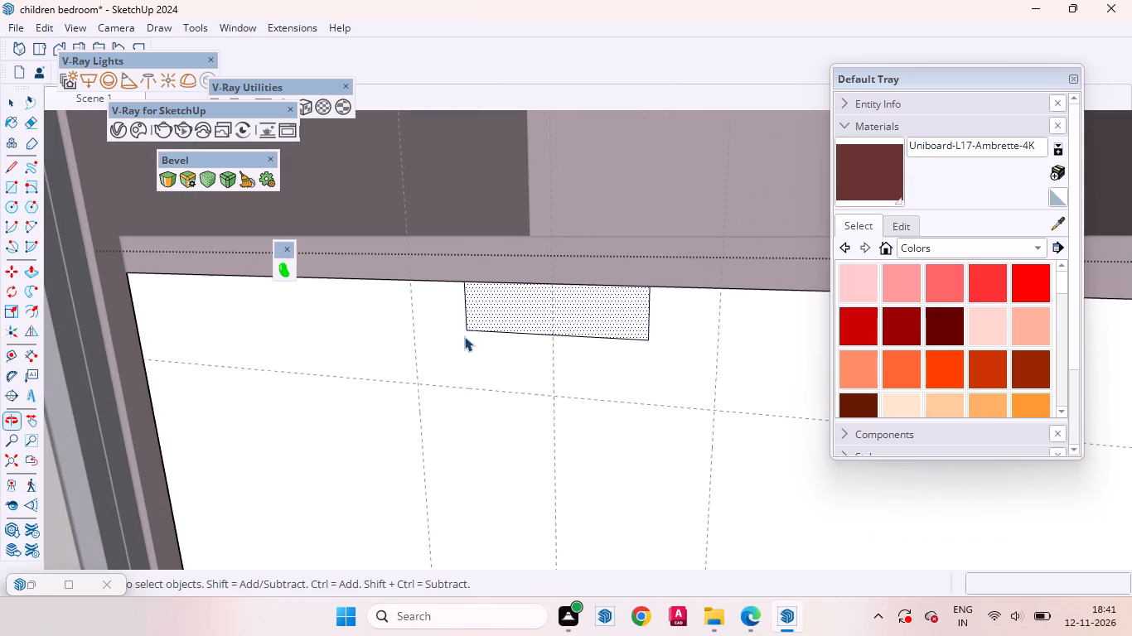
{"action": "key", "text": "p"}
{"action": "double_click", "coordinate": [505, 304]}
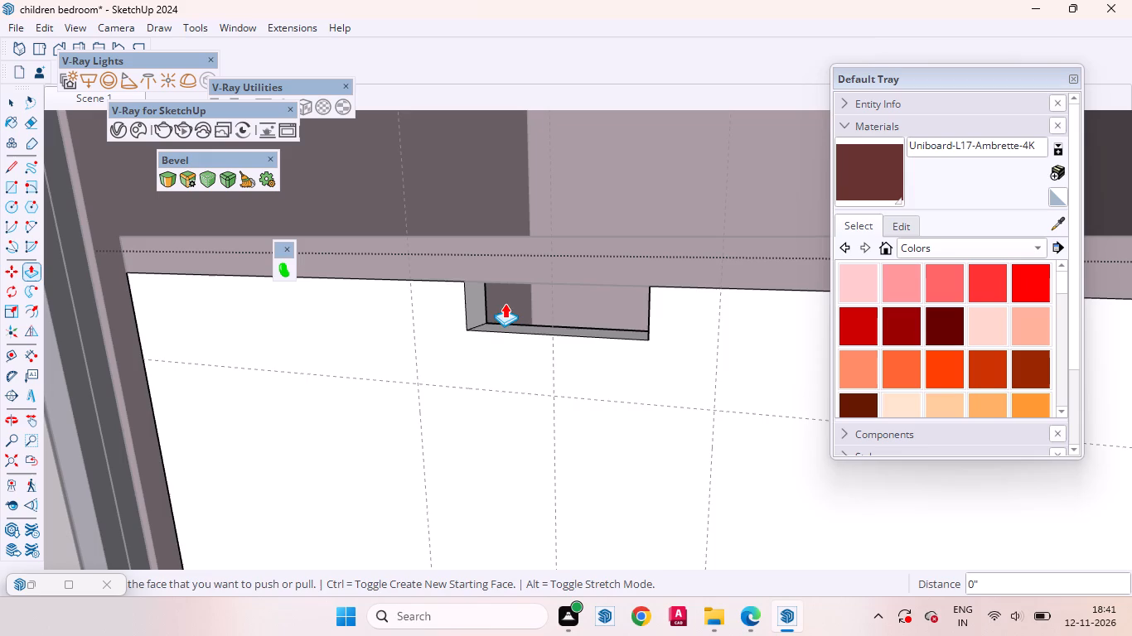
{"action": "key", "text": "space"}
Bevel the notch's two lower corner edges by about 13/16 inch with 6 segments, and exit the drawer front group.
{"action": "scroll", "coordinate": [602, 373], "scroll_direction": "down", "scroll_amount": 16}
{"action": "scroll", "coordinate": [557, 356], "scroll_direction": "up", "scroll_amount": 2}
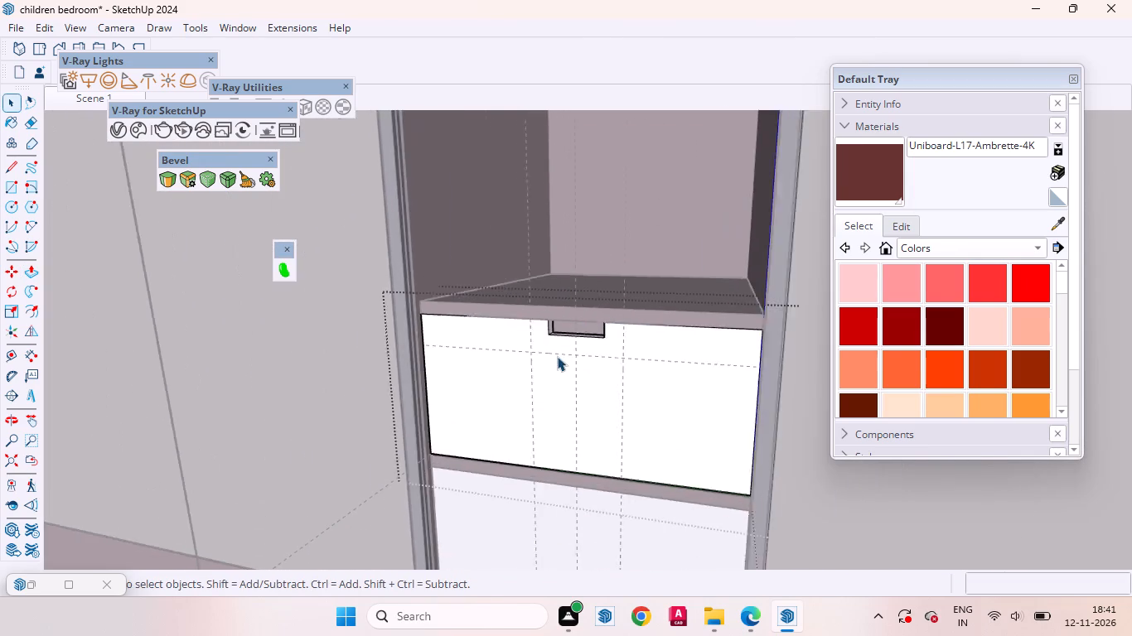
{"action": "scroll", "coordinate": [557, 356], "scroll_direction": "up", "scroll_amount": 20}
{"action": "scroll", "coordinate": [557, 356], "scroll_direction": "up", "scroll_amount": 3}
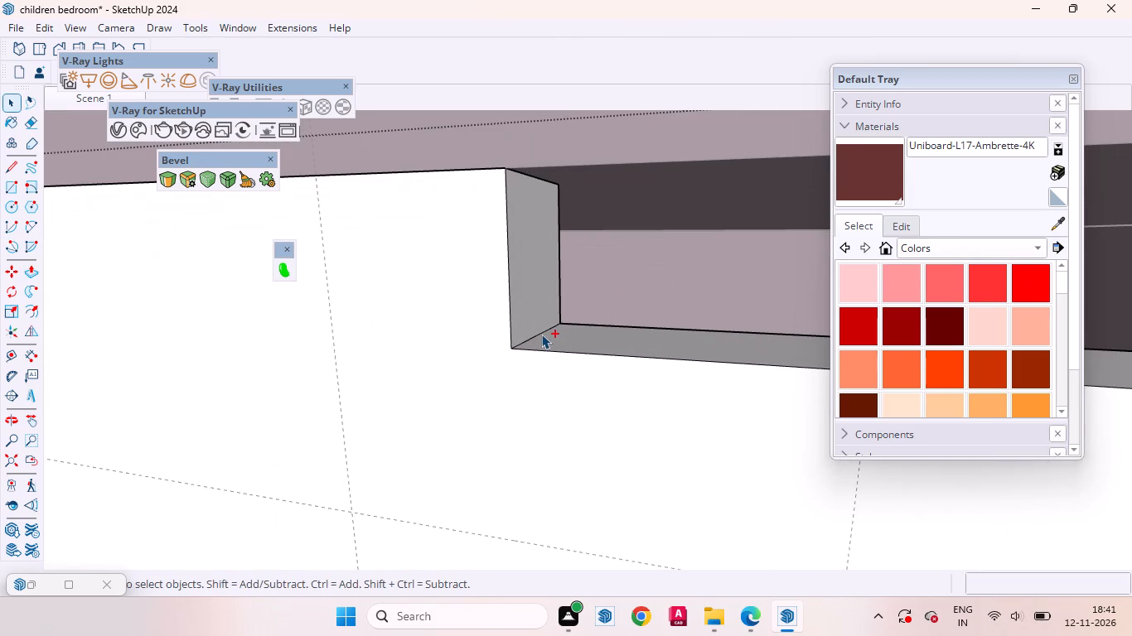
{"action": "left_click", "coordinate": [541, 334], "text": "ctrl"}
{"action": "scroll", "coordinate": [508, 364], "scroll_direction": "down", "scroll_amount": 13, "text": "ctrl"}
{"action": "middle_click_drag", "start_coordinate": [613, 389], "coordinate": [728, 390], "text": "ctrl"}
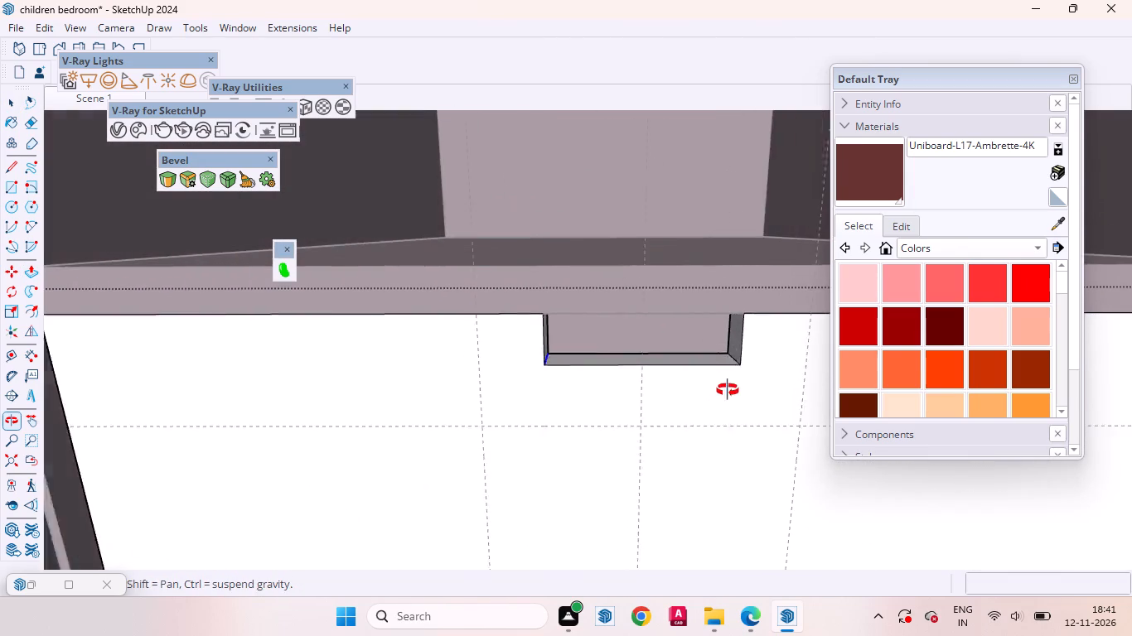
{"action": "middle_click_drag", "start_coordinate": [728, 390], "coordinate": [743, 380], "text": "ctrl"}
{"action": "scroll", "coordinate": [752, 360], "scroll_direction": "up", "scroll_amount": 7, "text": "ctrl"}
{"action": "left_click", "coordinate": [733, 350], "text": "ctrl"}
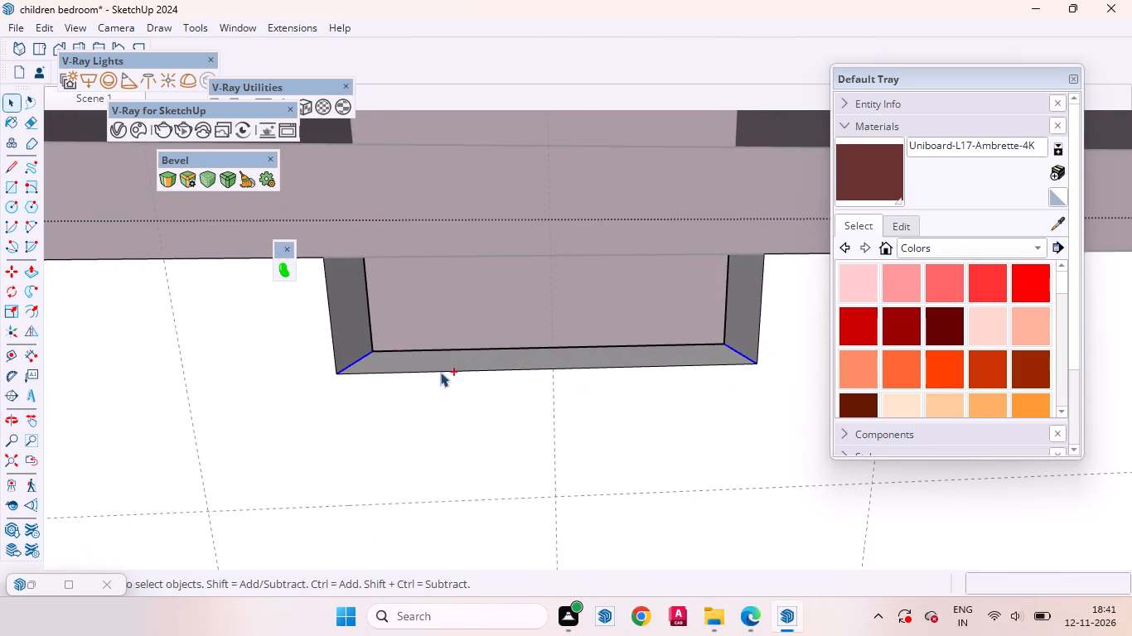
{"action": "left_click", "coordinate": [167, 176]}
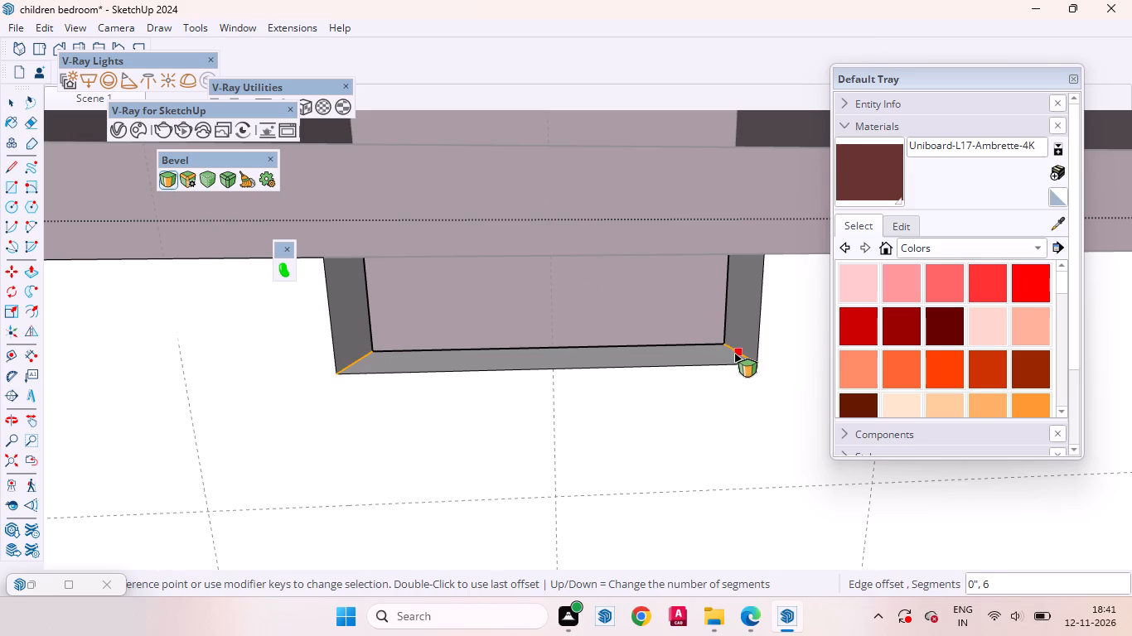
{"action": "left_click", "coordinate": [734, 349]}
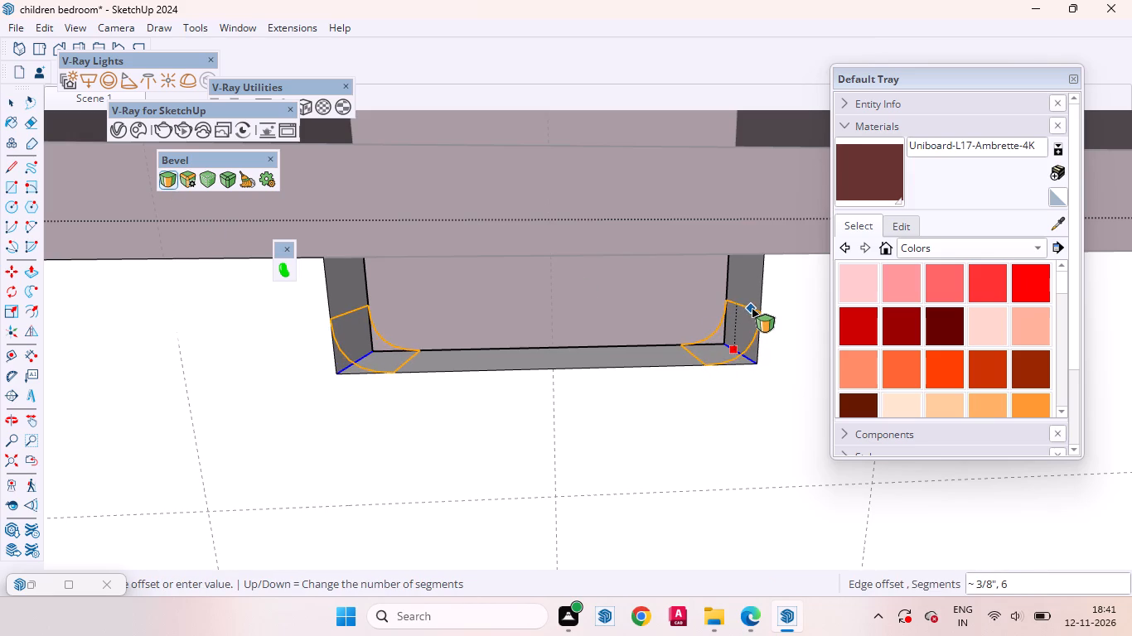
{"action": "left_click", "coordinate": [767, 260]}
{"action": "key", "text": "space"}
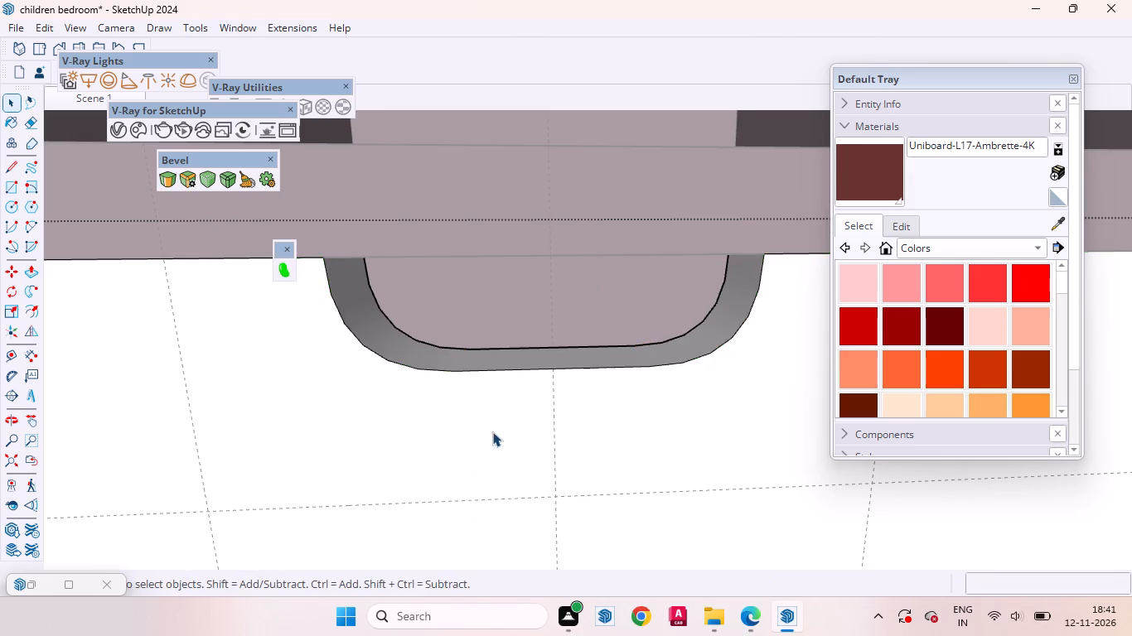
{"action": "scroll", "coordinate": [492, 413], "scroll_direction": "down", "scroll_amount": 20}
{"action": "scroll", "coordinate": [492, 413], "scroll_direction": "down", "scroll_amount": 12}
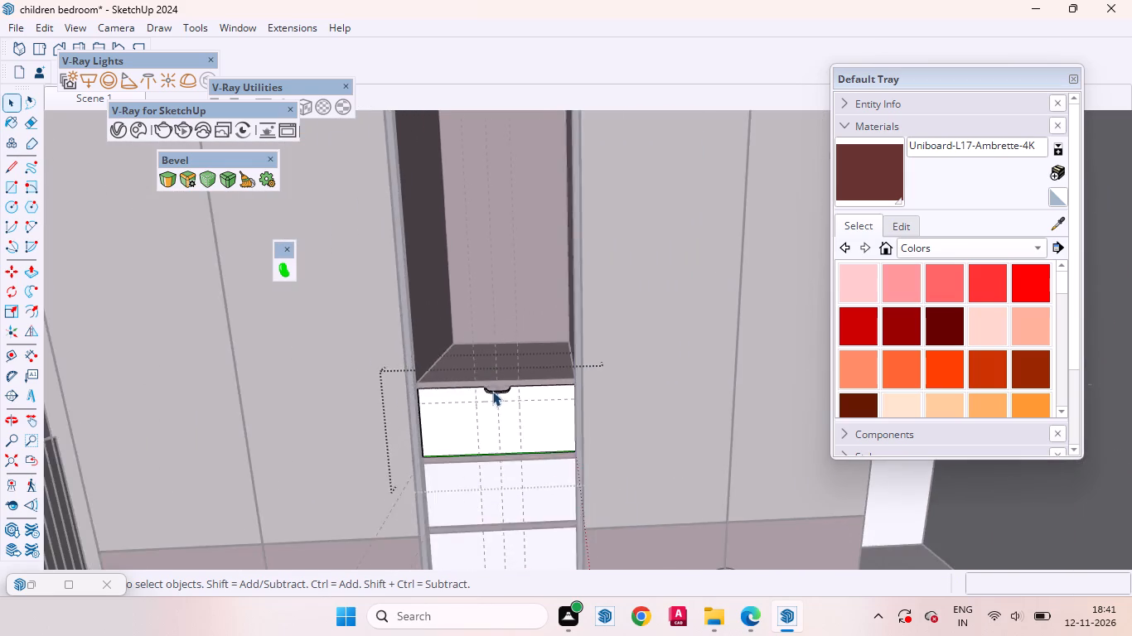
{"action": "scroll", "coordinate": [492, 391], "scroll_direction": "down", "scroll_amount": 16}
{"action": "left_click", "coordinate": [690, 471]}
Erase the plain middle drawer front from the wardrobe niche.
{"action": "scroll", "coordinate": [511, 414], "scroll_direction": "up", "scroll_amount": 4}
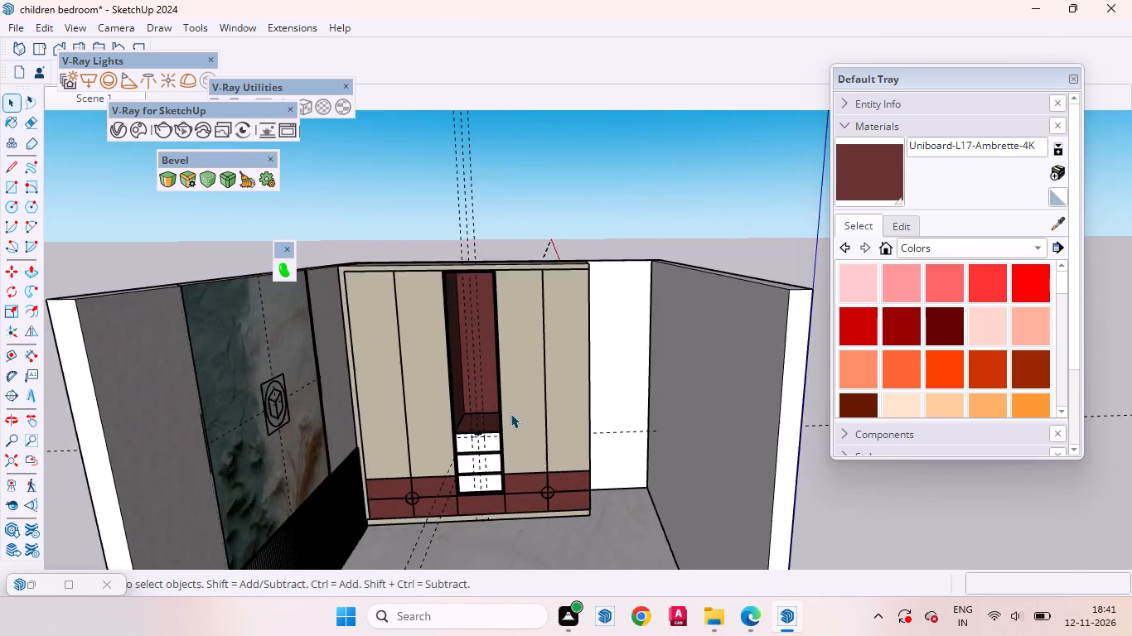
{"action": "scroll", "coordinate": [510, 413], "scroll_direction": "up", "scroll_amount": 14}
{"action": "left_click", "coordinate": [519, 429]}
{"action": "scroll", "coordinate": [534, 411], "scroll_direction": "up", "scroll_amount": 8}
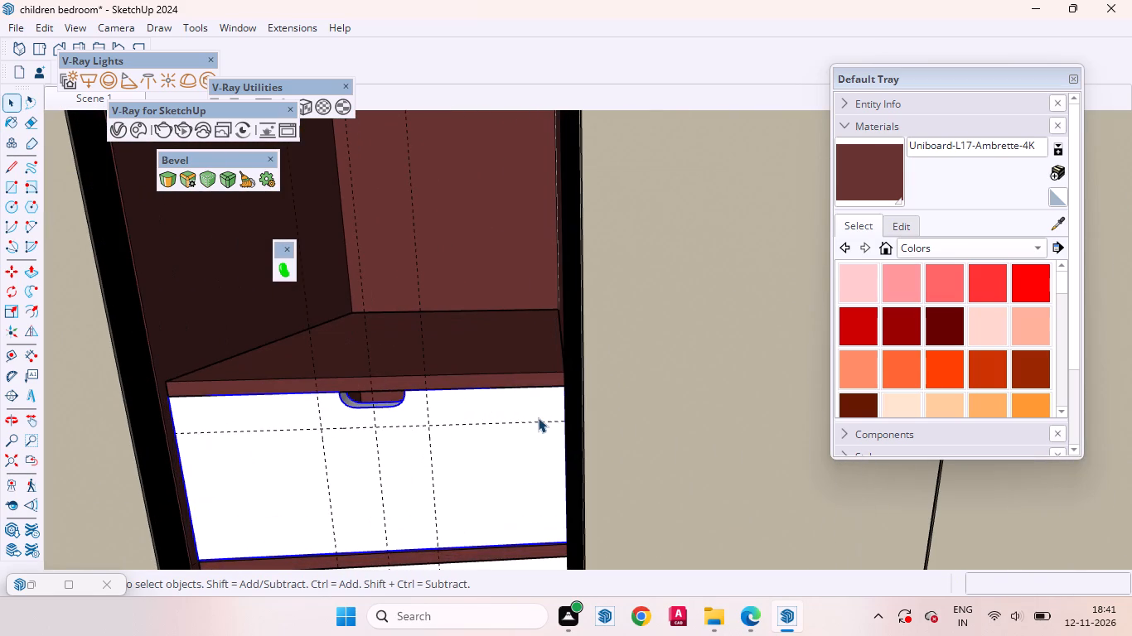
{"action": "left_click_drag", "start_coordinate": [550, 385], "coordinate": [530, 335]}
{"action": "scroll", "coordinate": [554, 373], "scroll_direction": "down", "scroll_amount": 4}
{"action": "scroll", "coordinate": [520, 303], "scroll_direction": "up", "scroll_amount": 1}
{"action": "scroll", "coordinate": [520, 303], "scroll_direction": "down", "scroll_amount": 2}
{"action": "left_click", "coordinate": [519, 522]}
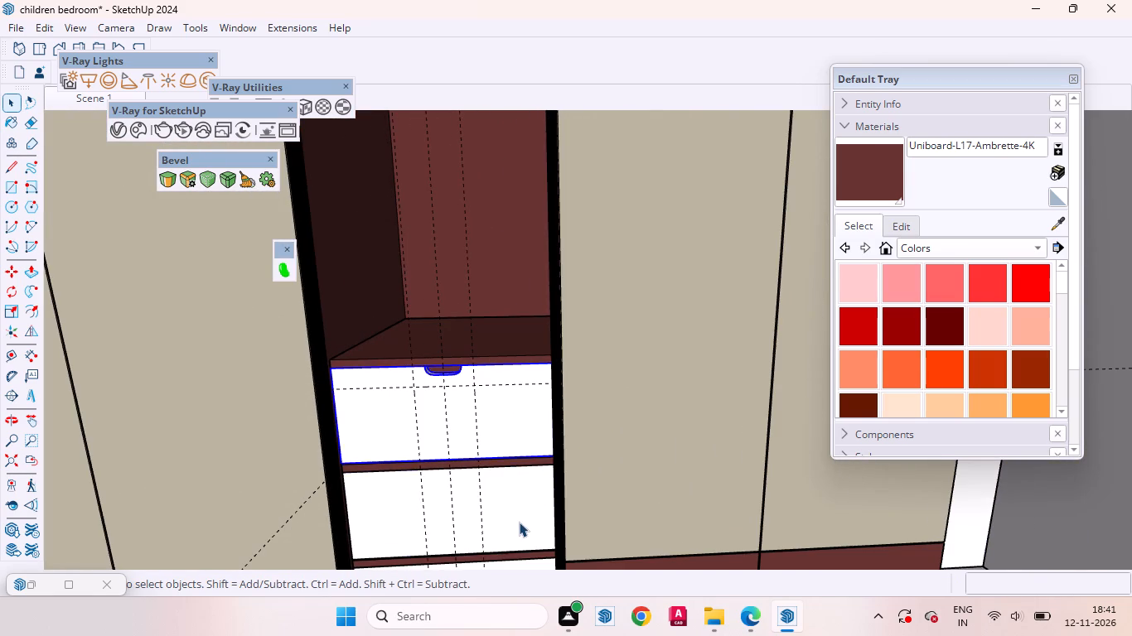
{"action": "right_click", "coordinate": [519, 522]}
{"action": "left_click", "coordinate": [568, 104]}
Copy the notched top drawer front about 9 5/16 inches down into the middle opening, aligned under the shelf's right corner.
{"action": "left_click", "coordinate": [502, 426]}
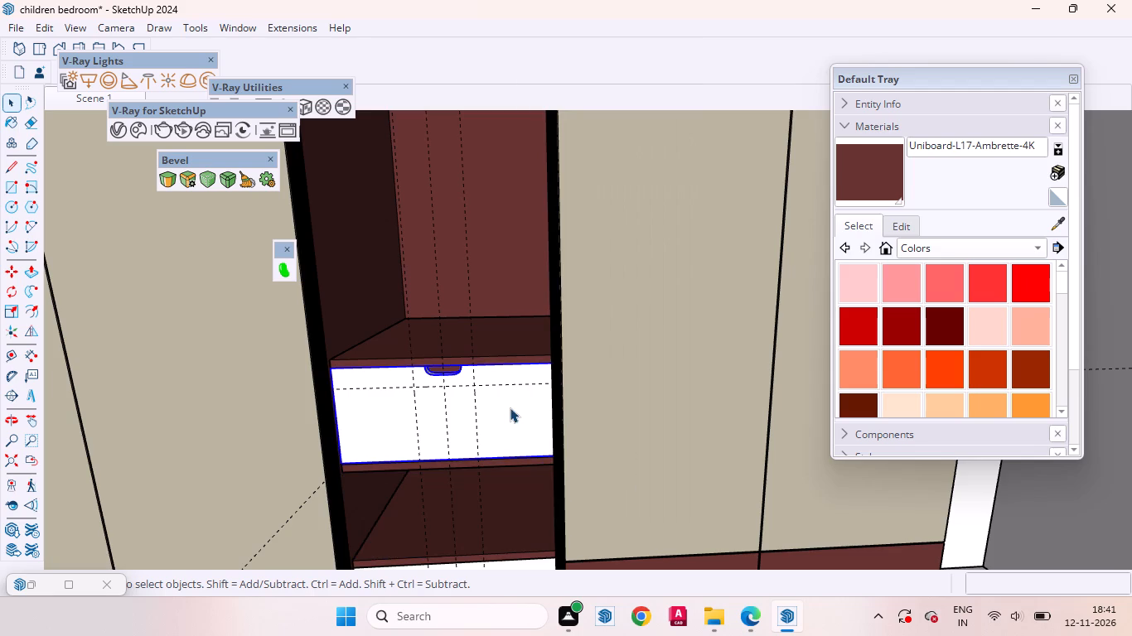
{"action": "key", "text": "m"}
{"action": "scroll", "coordinate": [531, 398], "scroll_direction": "up", "scroll_amount": 11}
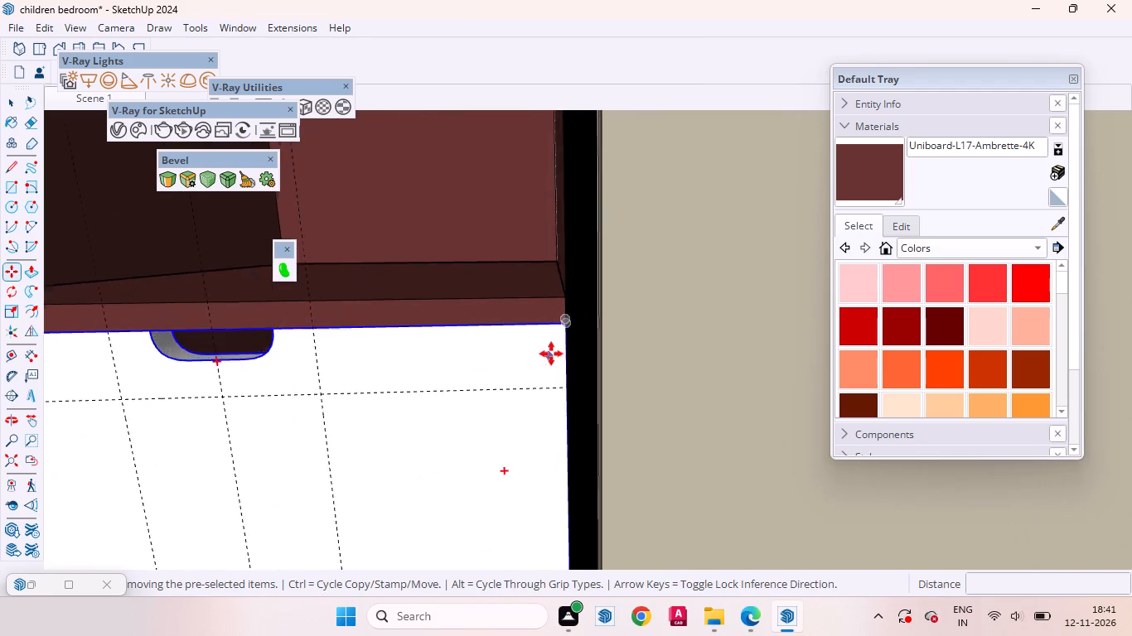
{"action": "scroll", "coordinate": [551, 354], "scroll_direction": "up", "scroll_amount": 3}
{"action": "left_click", "coordinate": [569, 313]}
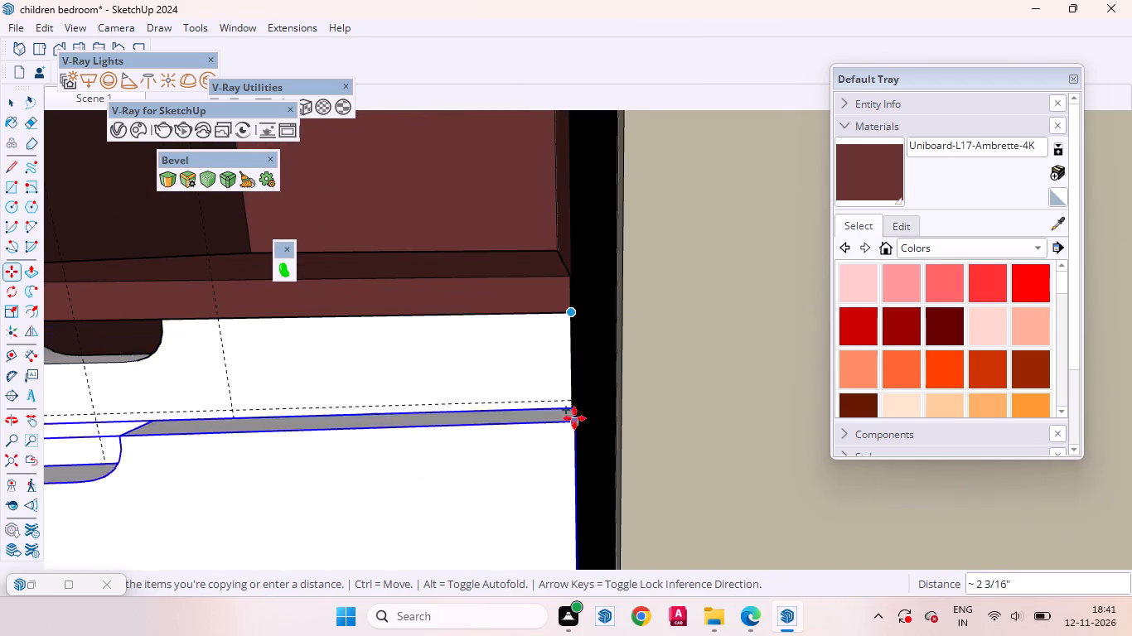
{"action": "scroll", "coordinate": [578, 373], "scroll_direction": "down", "scroll_amount": 13}
{"action": "scroll", "coordinate": [578, 340], "scroll_direction": "up", "scroll_amount": 1}
{"action": "scroll", "coordinate": [578, 340], "scroll_direction": "down", "scroll_amount": 3}
{"action": "scroll", "coordinate": [584, 499], "scroll_direction": "up", "scroll_amount": 5}
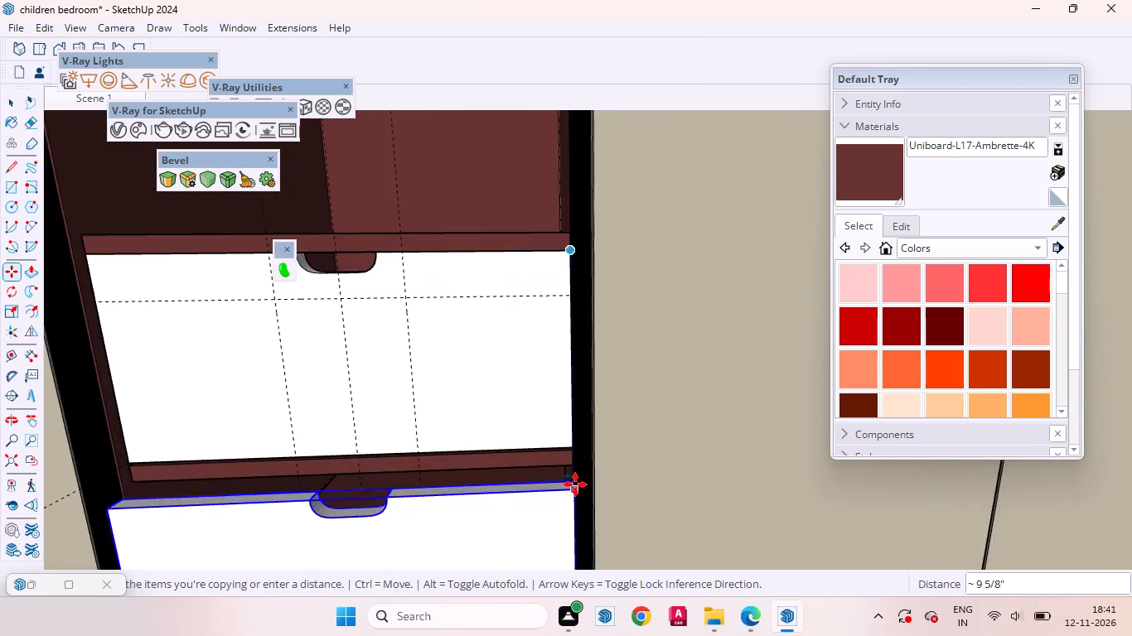
{"action": "scroll", "coordinate": [575, 484], "scroll_direction": "up", "scroll_amount": 14}
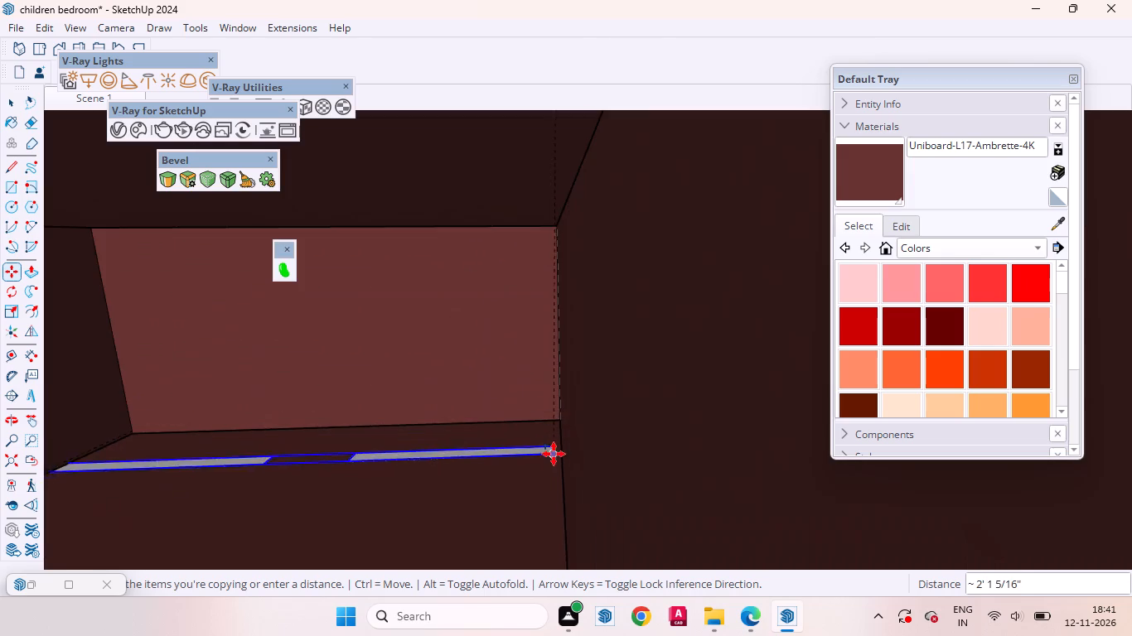
{"action": "scroll", "coordinate": [578, 455], "scroll_direction": "down", "scroll_amount": 4}
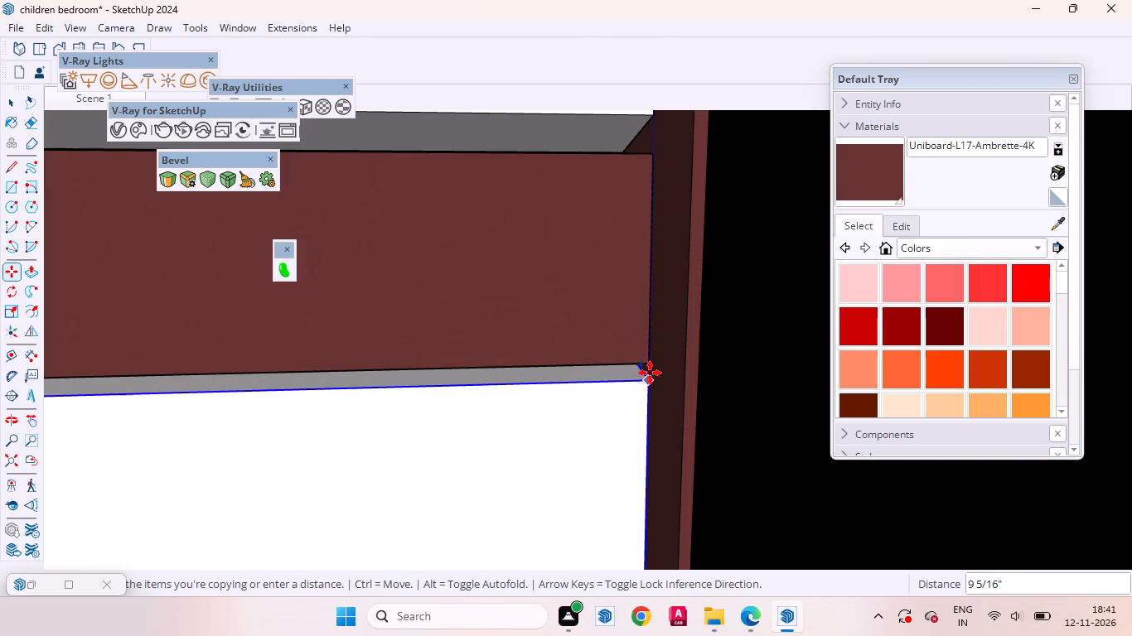
{"action": "left_click", "coordinate": [651, 366]}
{"action": "scroll", "coordinate": [579, 362], "scroll_direction": "down", "scroll_amount": 15}
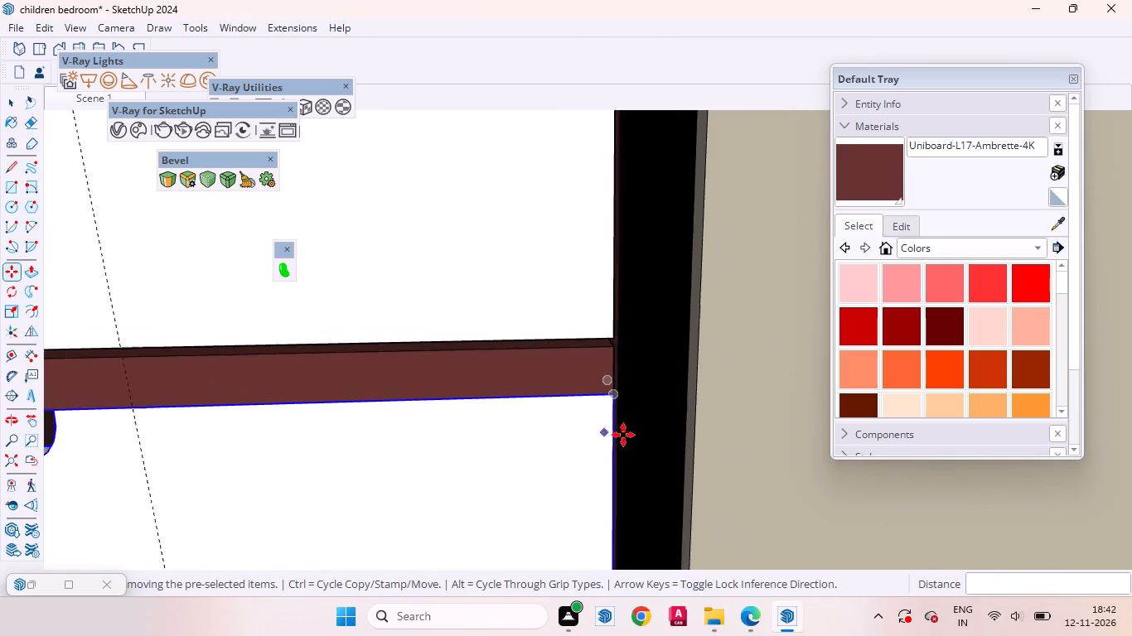
{"action": "scroll", "coordinate": [623, 435], "scroll_direction": "down", "scroll_amount": 18}
{"action": "scroll", "coordinate": [565, 376], "scroll_direction": "up", "scroll_amount": 1}
{"action": "scroll", "coordinate": [565, 376], "scroll_direction": "down", "scroll_amount": 6}
{"action": "key", "text": "space"}
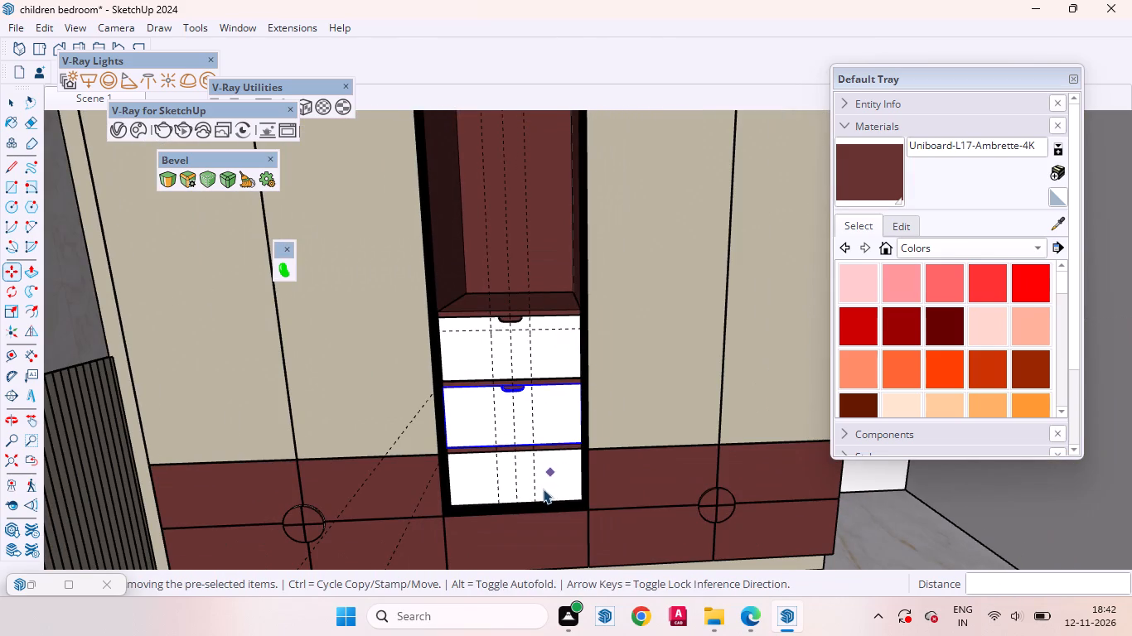
Erase the plain bottom drawer front from the wardrobe niche.
{"action": "left_click", "coordinate": [551, 485]}
{"action": "right_click", "coordinate": [550, 487]}
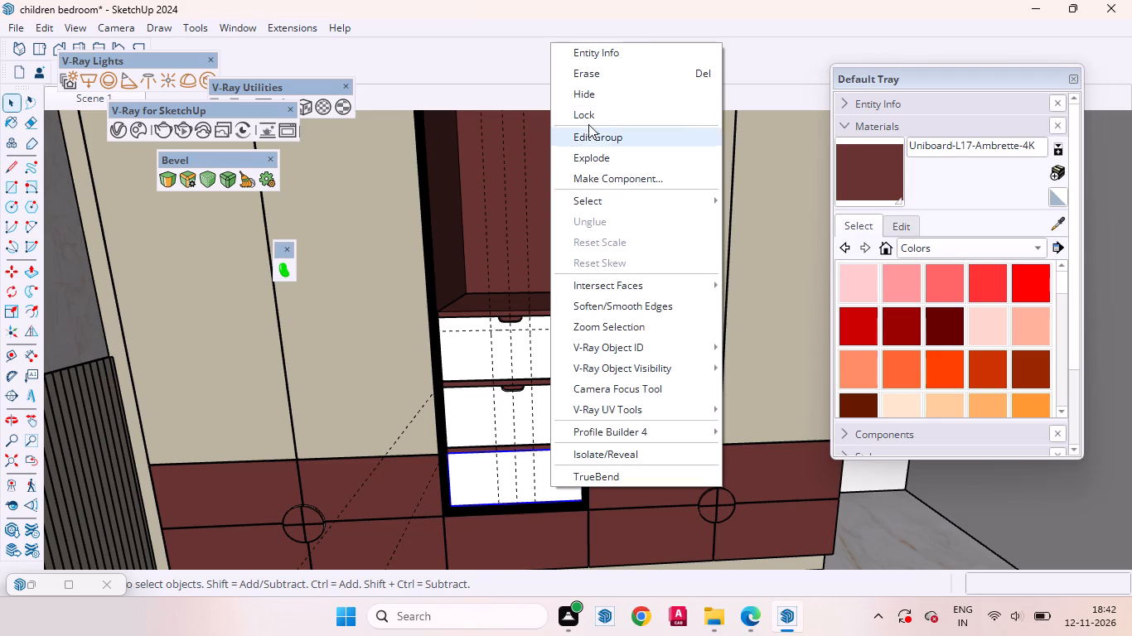
{"action": "left_click", "coordinate": [590, 71]}
Copy the notched middle drawer front about 9 1/4 inches down into the bottom opening, aligned under the shelf's right corner.
{"action": "left_click", "coordinate": [545, 420]}
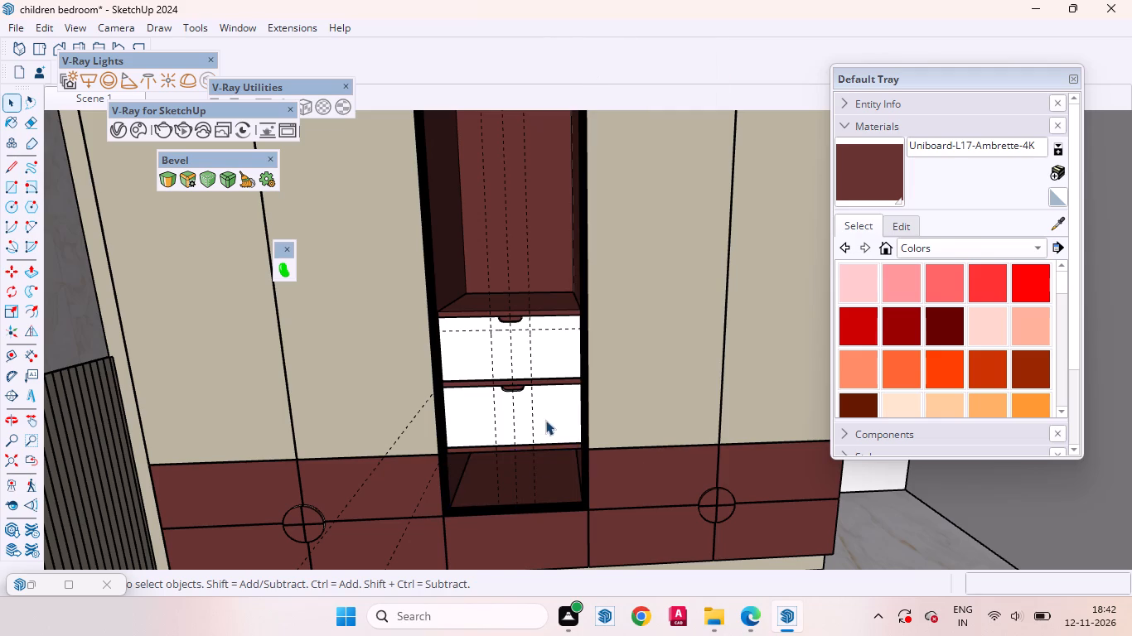
{"action": "scroll", "coordinate": [550, 443], "scroll_direction": "up", "scroll_amount": 7}
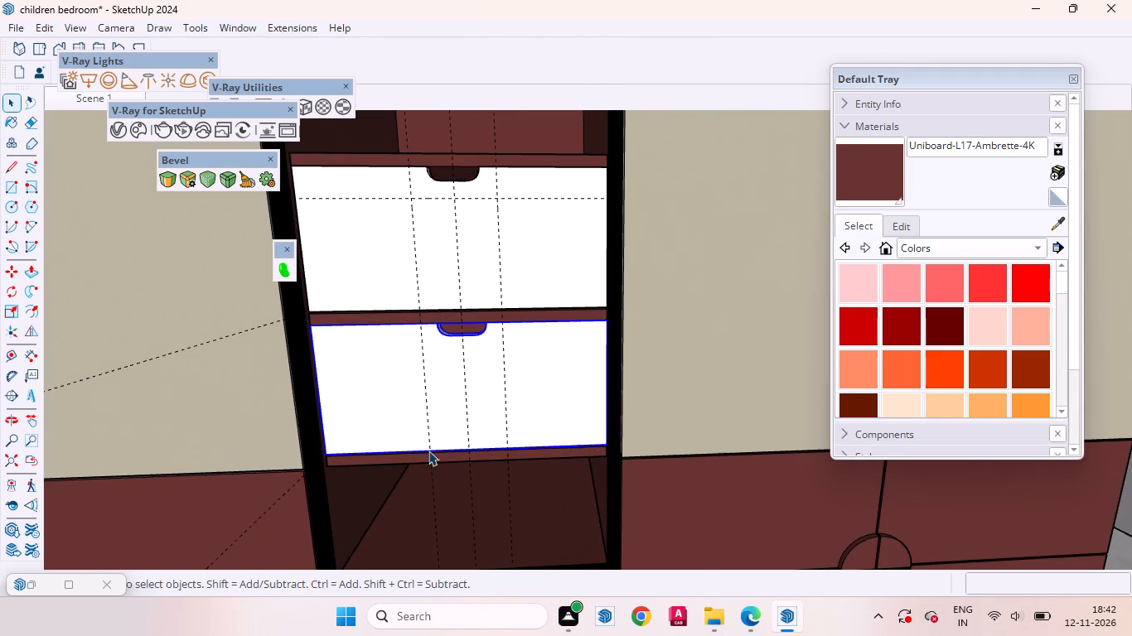
{"action": "scroll", "coordinate": [416, 454], "scroll_direction": "up", "scroll_amount": 13}
{"action": "middle_click_drag", "start_coordinate": [265, 474], "coordinate": [463, 347]}
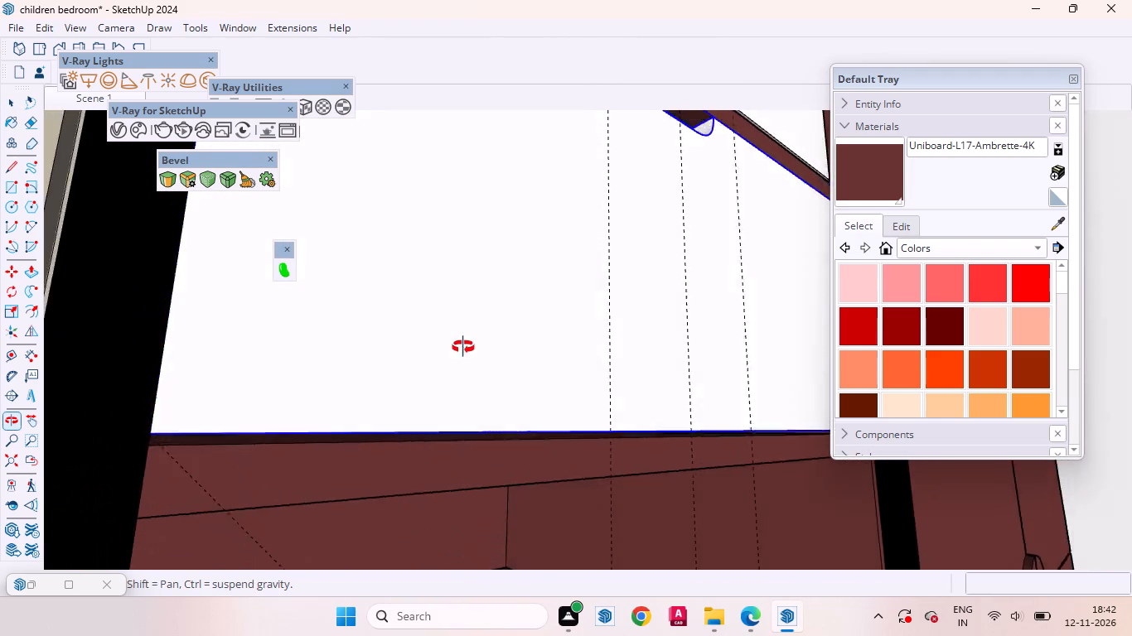
{"action": "middle_click_drag", "start_coordinate": [463, 347], "coordinate": [310, 447]}
{"action": "scroll", "coordinate": [307, 493], "scroll_direction": "down", "scroll_amount": 12}
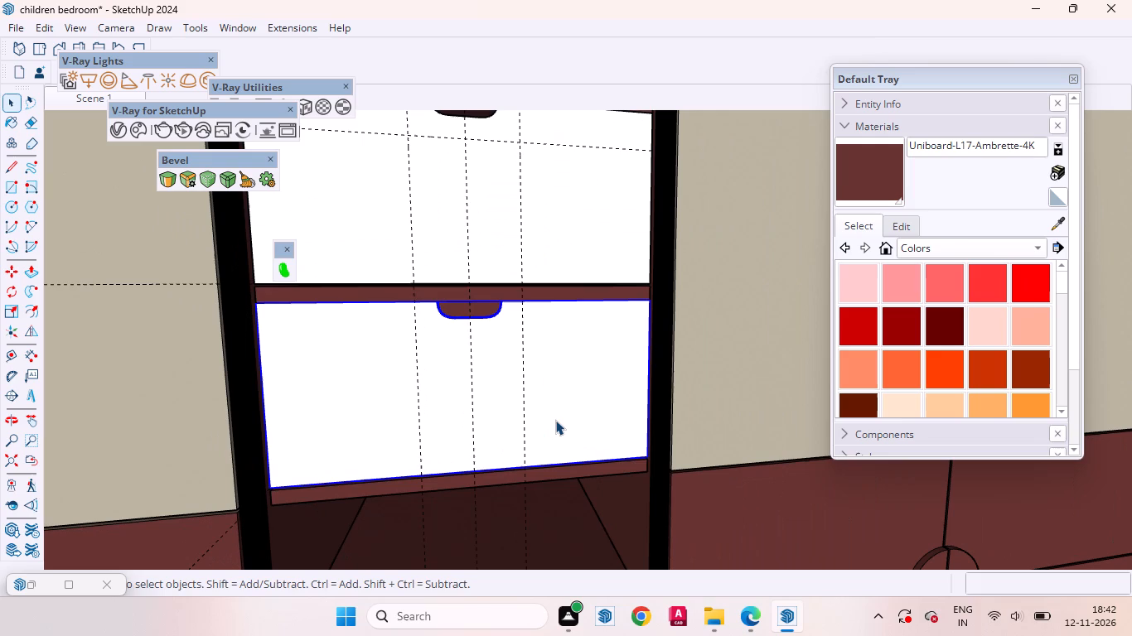
{"action": "key", "text": "m"}
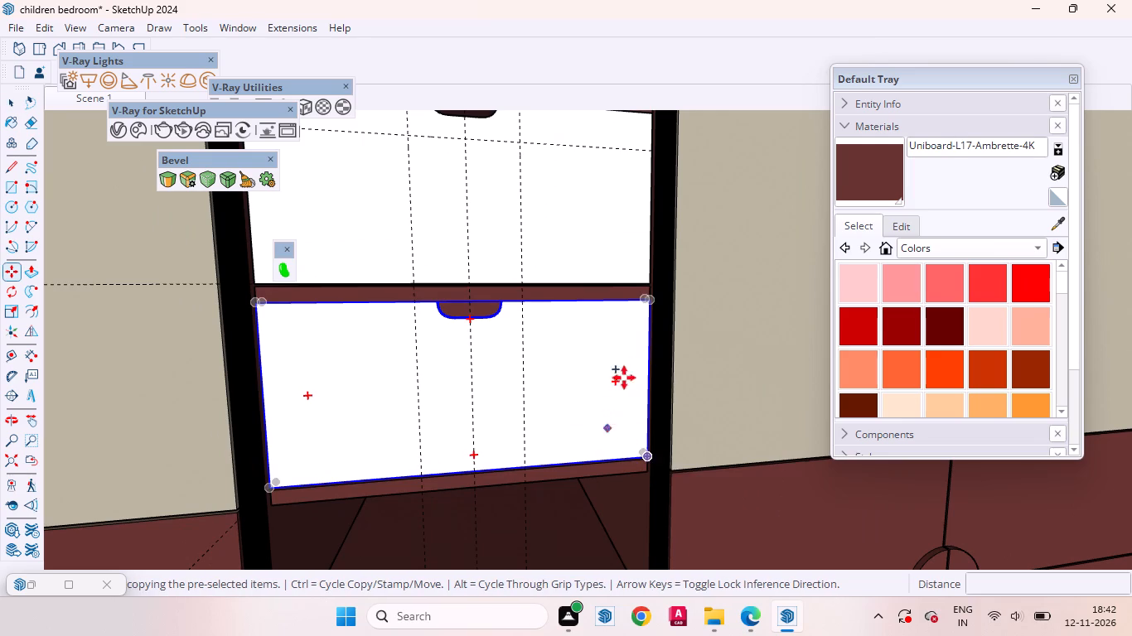
{"action": "scroll", "coordinate": [658, 306], "scroll_direction": "up", "scroll_amount": 6}
{"action": "left_click", "coordinate": [645, 295]}
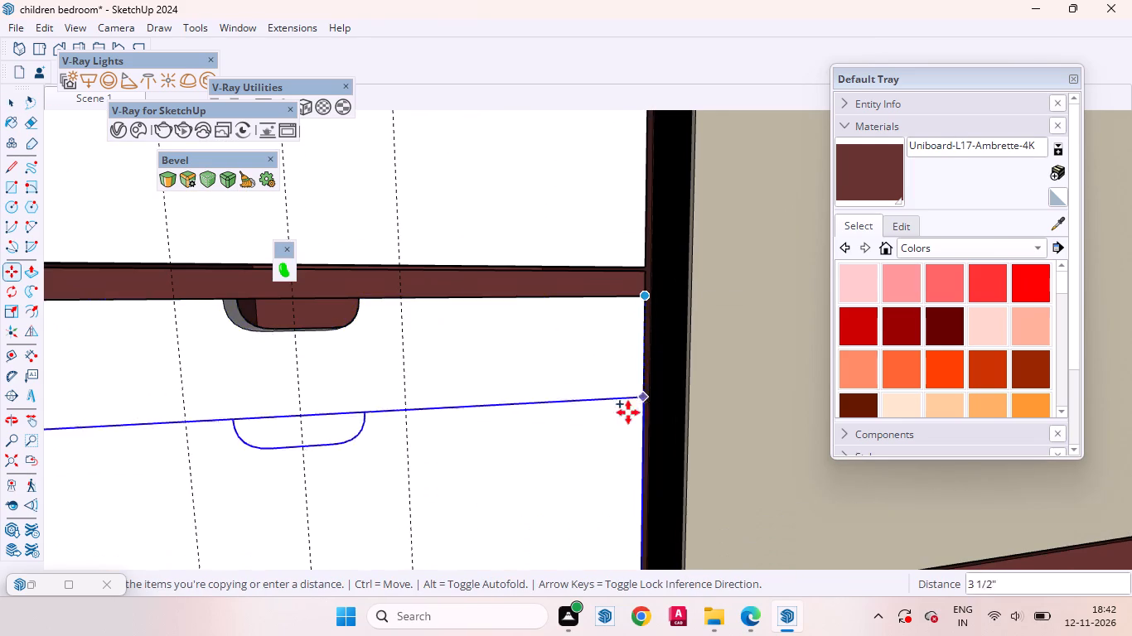
{"action": "scroll", "coordinate": [609, 364], "scroll_direction": "down", "scroll_amount": 12}
{"action": "scroll", "coordinate": [634, 458], "scroll_direction": "up", "scroll_amount": 10}
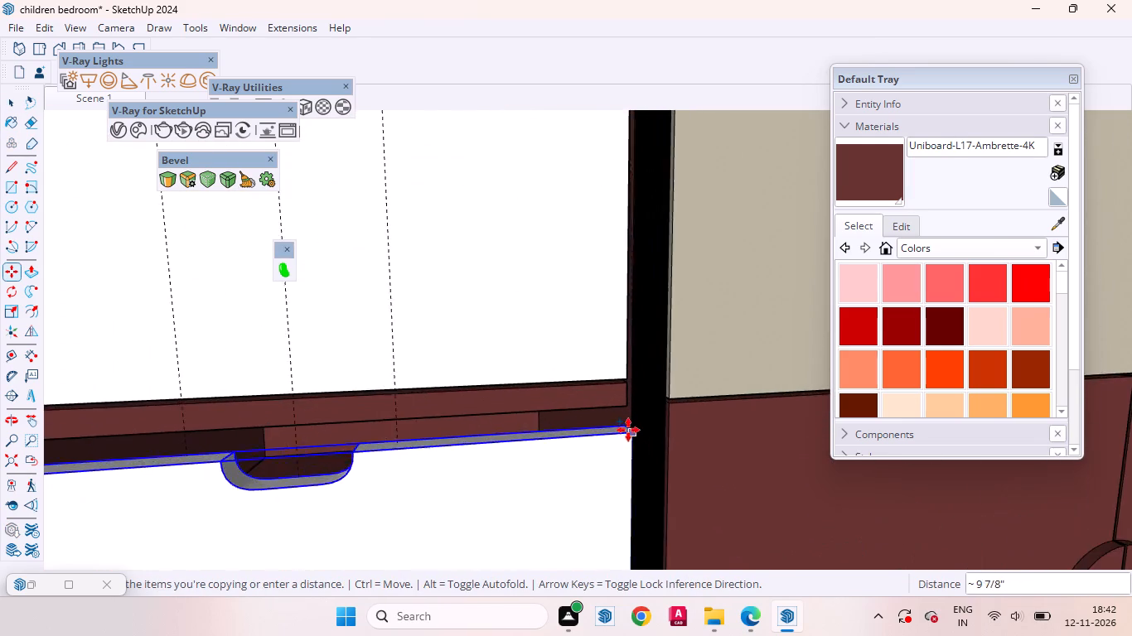
{"action": "scroll", "coordinate": [628, 430], "scroll_direction": "up", "scroll_amount": 13}
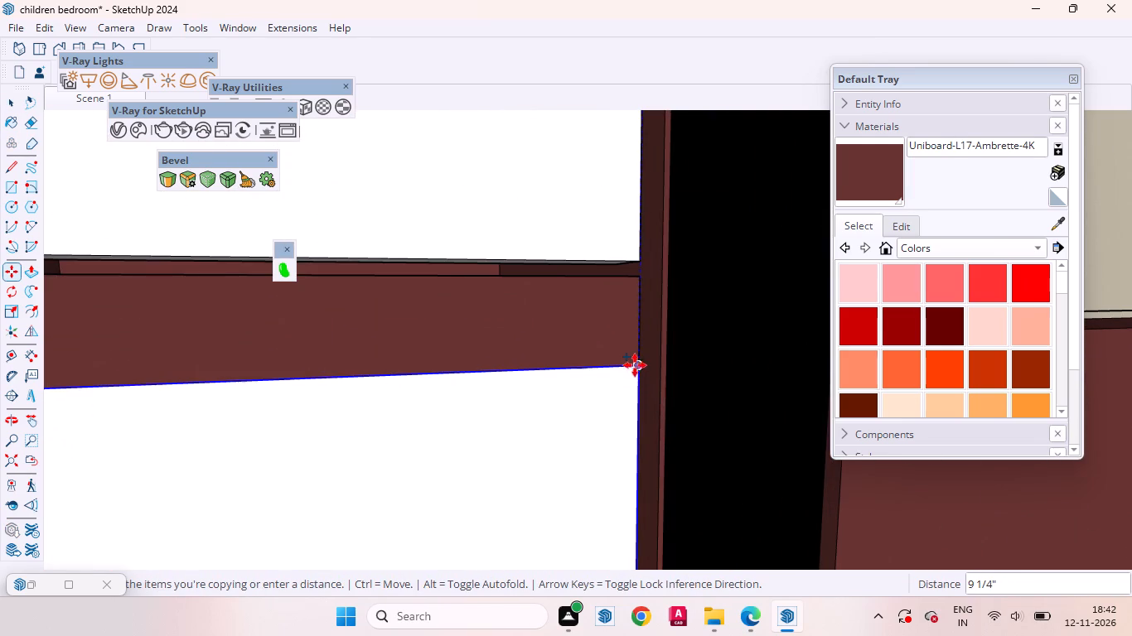
{"action": "left_click", "coordinate": [636, 359]}
{"action": "key", "text": "space"}
{"action": "scroll", "coordinate": [571, 282], "scroll_direction": "down", "scroll_amount": 4}
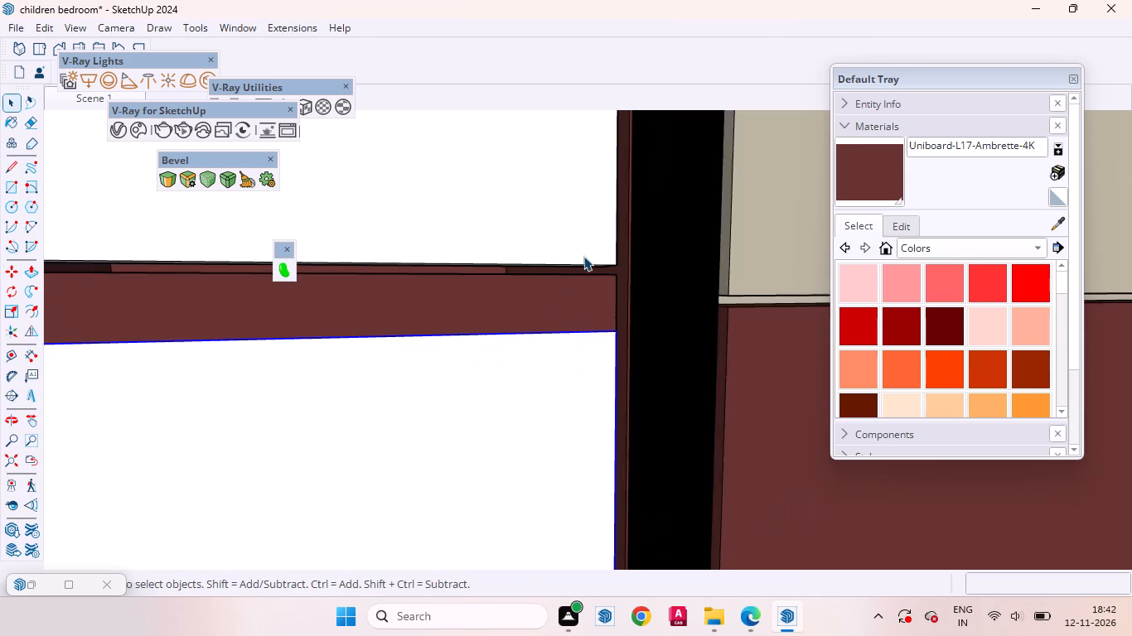
Scale the bottom drawer front's height from its lower edge to about 0.89 so it clears the niche's base panel.
{"action": "scroll", "coordinate": [583, 256], "scroll_direction": "down", "scroll_amount": 13}
{"action": "scroll", "coordinate": [312, 489], "scroll_direction": "up", "scroll_amount": 4}
{"action": "middle_click_drag", "start_coordinate": [330, 488], "coordinate": [262, 549]}
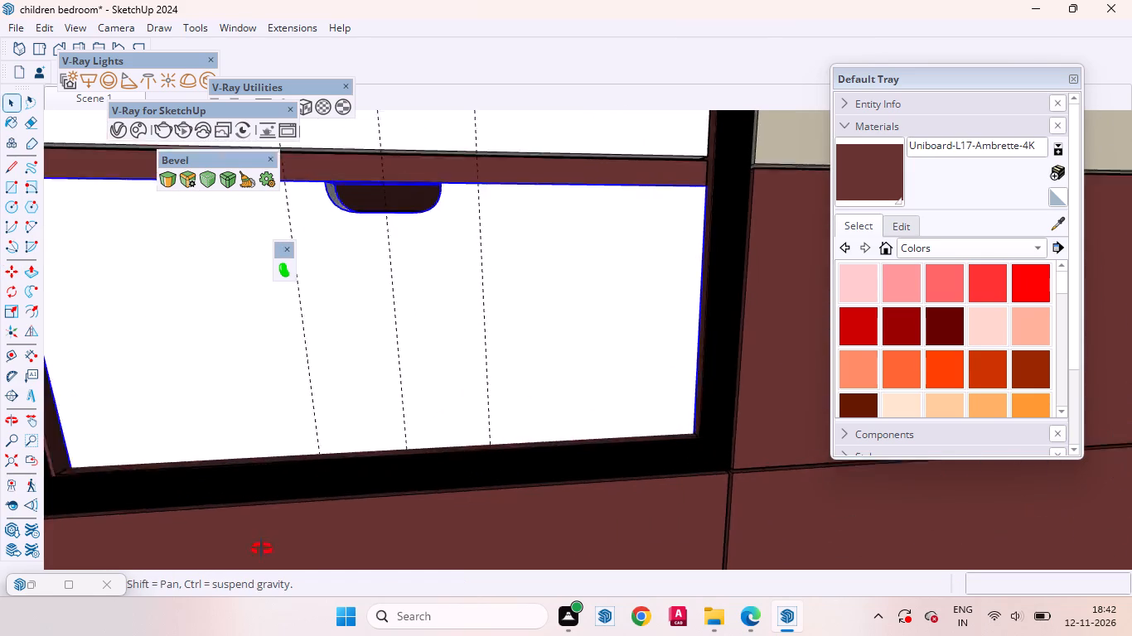
{"action": "middle_click_drag", "start_coordinate": [262, 549], "coordinate": [289, 583]}
{"action": "scroll", "coordinate": [334, 503], "scroll_direction": "down", "scroll_amount": 9}
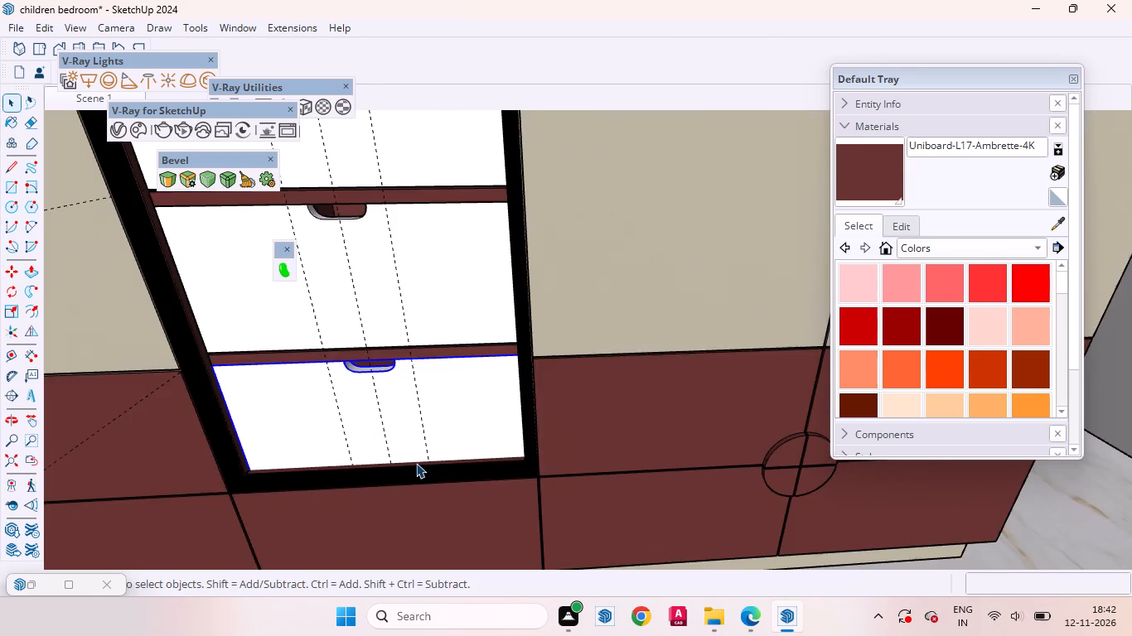
{"action": "scroll", "coordinate": [416, 463], "scroll_direction": "down", "scroll_amount": 2}
{"action": "key", "text": "s"}
{"action": "scroll", "coordinate": [414, 466], "scroll_direction": "up", "scroll_amount": 4}
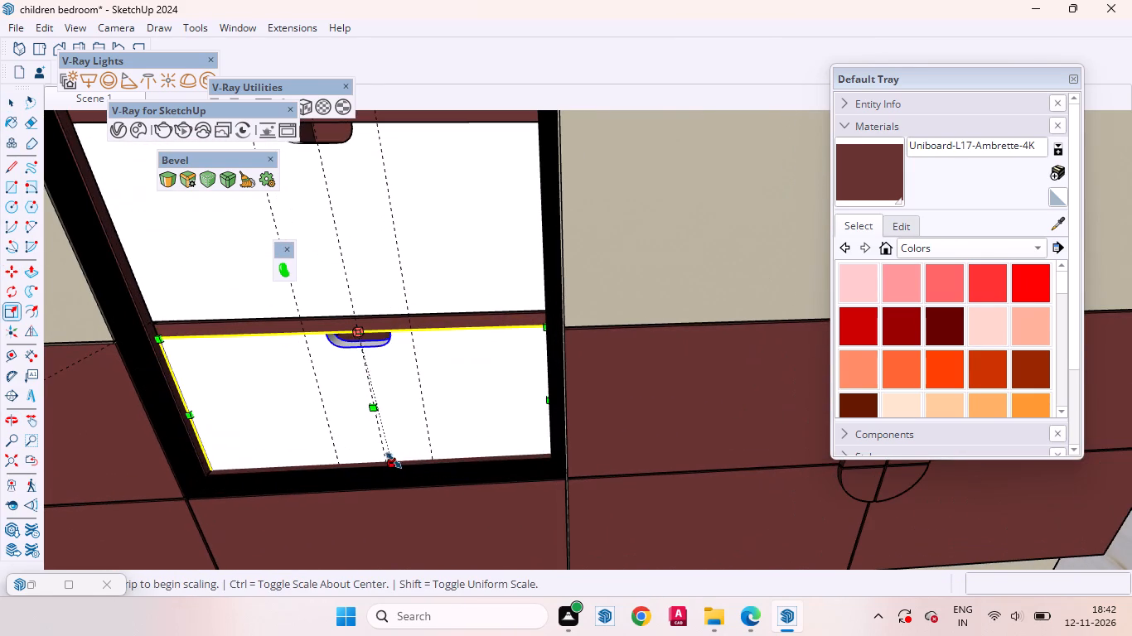
{"action": "left_click", "coordinate": [389, 462]}
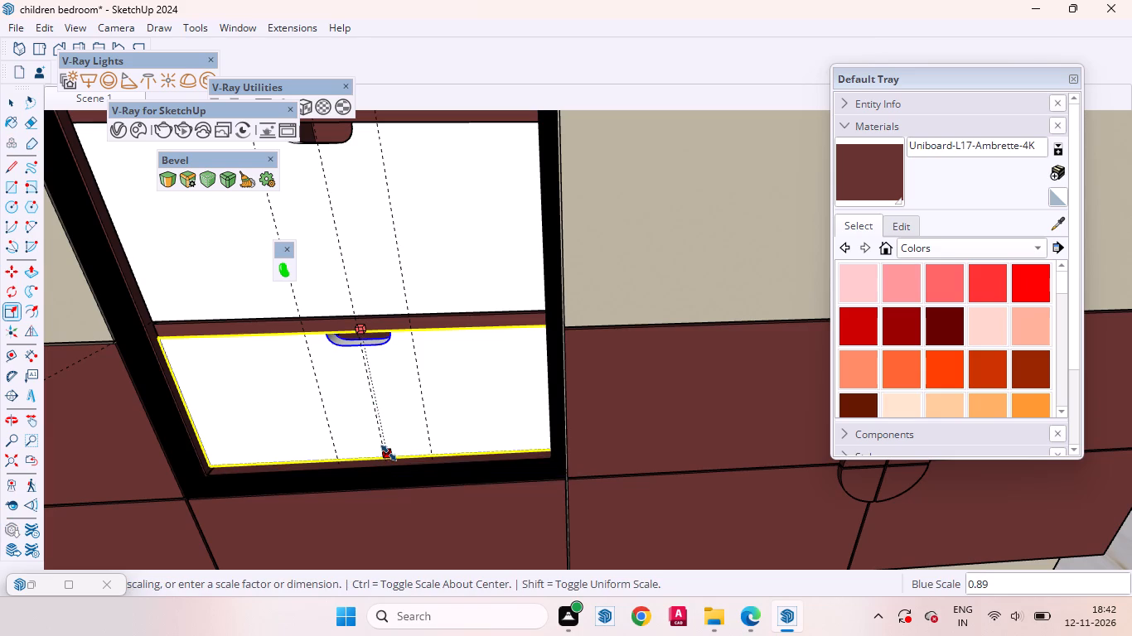
{"action": "left_click", "coordinate": [389, 453]}
{"action": "key", "text": "space"}
Paint the bottom, middle and top notched drawer fronts with the Uniboard-L17-Ambrette-4K material.
{"action": "scroll", "coordinate": [281, 469], "scroll_direction": "up", "scroll_amount": 4}
{"action": "middle_click_drag", "start_coordinate": [259, 499], "coordinate": [259, 390]}
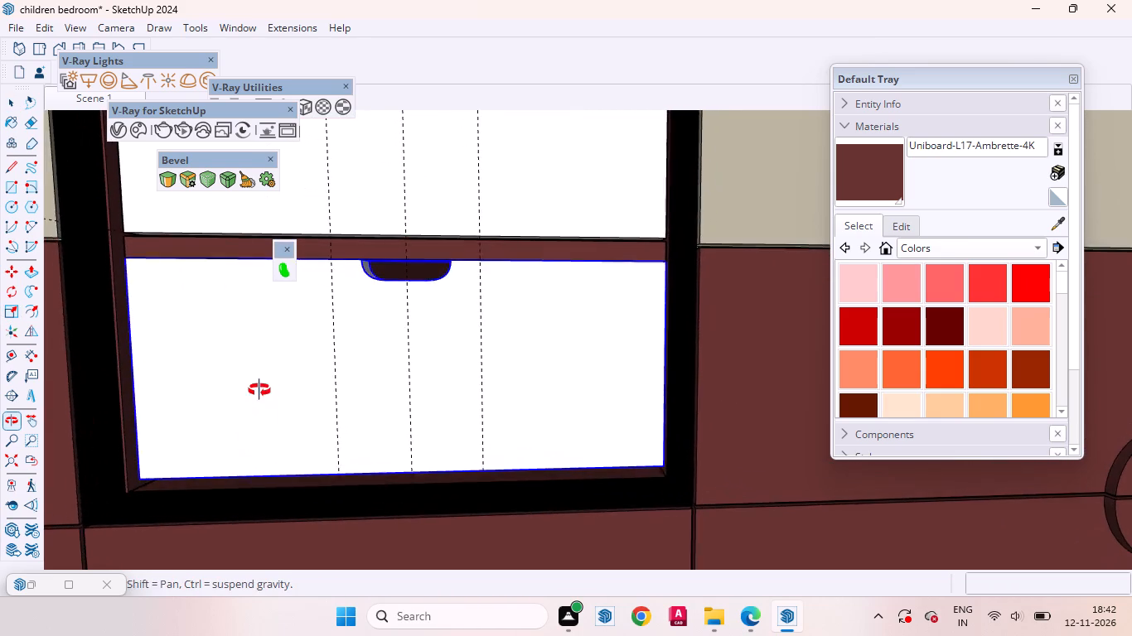
{"action": "middle_click_drag", "start_coordinate": [259, 390], "coordinate": [260, 388]}
{"action": "scroll", "coordinate": [169, 489], "scroll_direction": "up", "scroll_amount": 12}
{"action": "scroll", "coordinate": [193, 496], "scroll_direction": "down", "scroll_amount": 12}
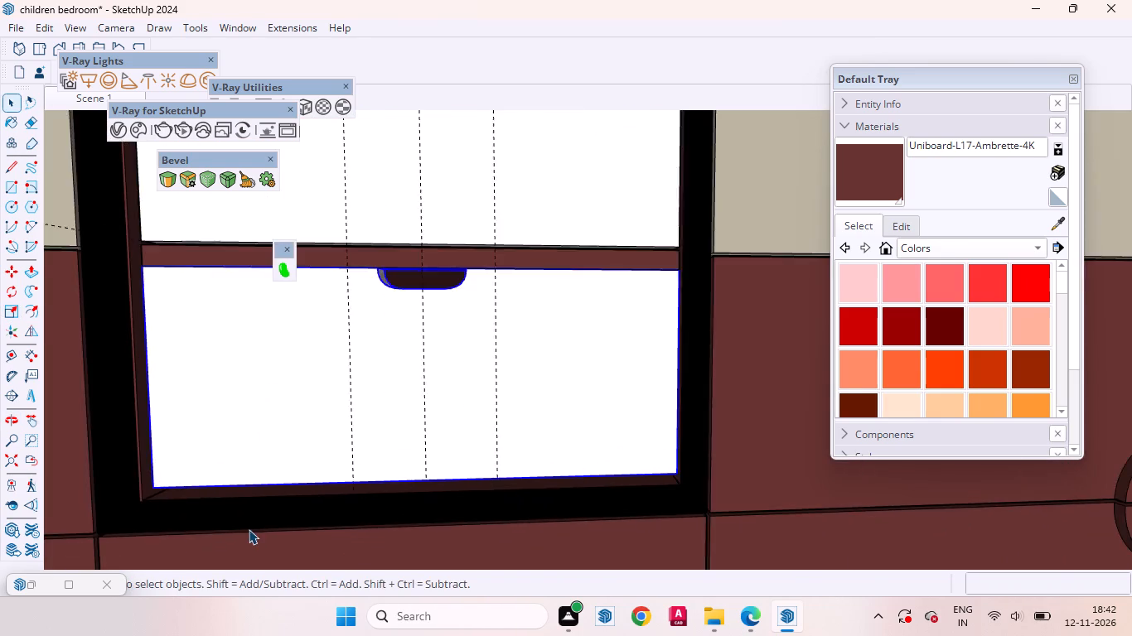
{"action": "scroll", "coordinate": [249, 529], "scroll_direction": "down", "scroll_amount": 12}
{"action": "left_click", "coordinate": [438, 476]}
{"action": "scroll", "coordinate": [380, 528], "scroll_direction": "down", "scroll_amount": 4}
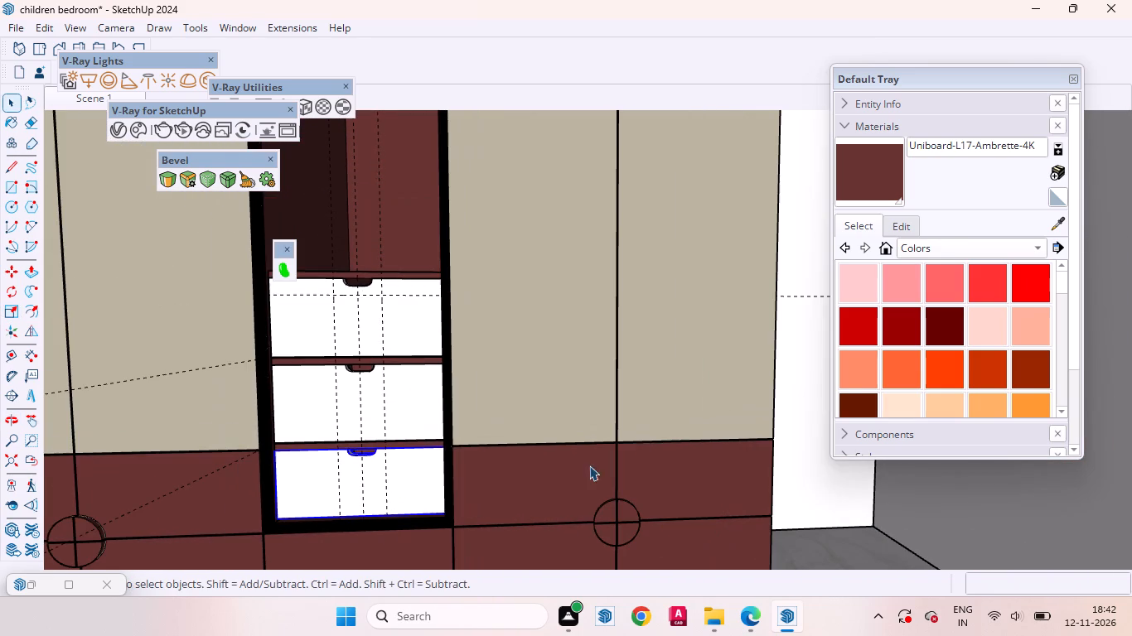
{"action": "left_click", "coordinate": [875, 171]}
{"action": "left_click", "coordinate": [419, 474]}
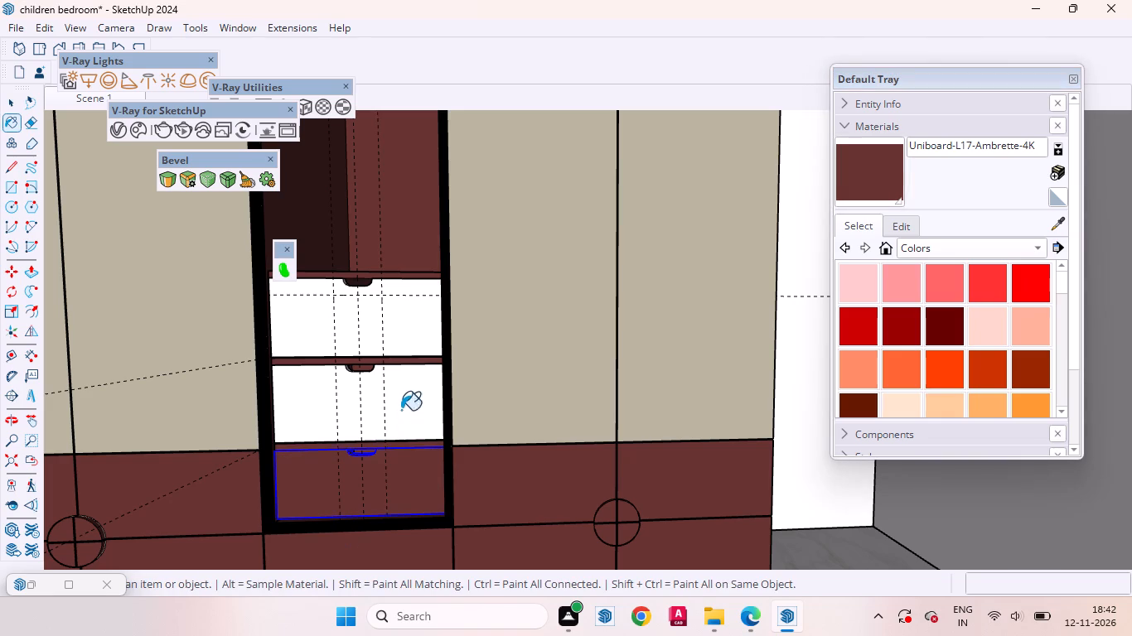
{"action": "left_click", "coordinate": [402, 409]}
{"action": "left_click", "coordinate": [401, 316]}
{"action": "key", "text": "space"}
Erase the vertical guides through the wardrobe niche and the long horizontal and diagonal guides extending outside the room.
{"action": "scroll", "coordinate": [405, 456], "scroll_direction": "down", "scroll_amount": 14}
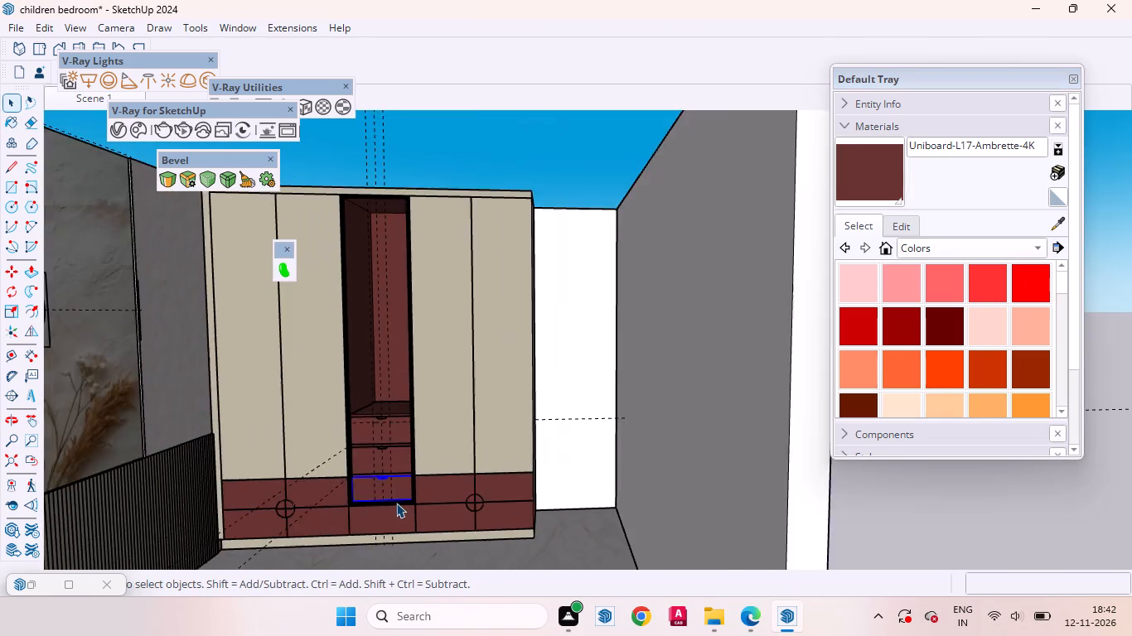
{"action": "scroll", "coordinate": [396, 503], "scroll_direction": "down", "scroll_amount": 10}
{"action": "left_click_drag", "start_coordinate": [462, 273], "coordinate": [88, 123]}
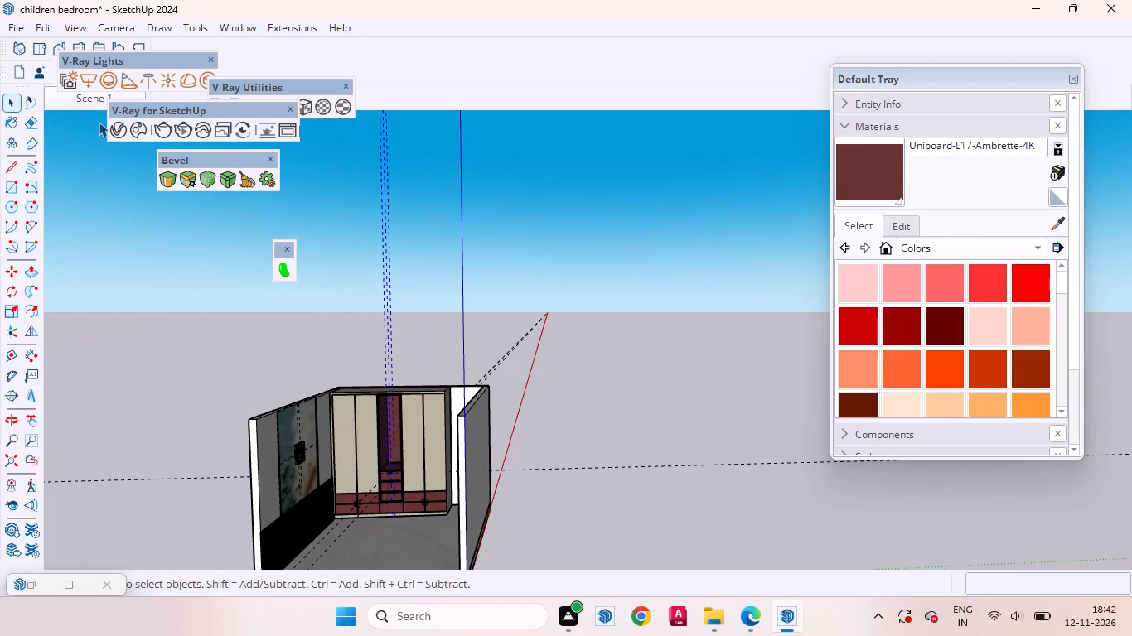
{"action": "key", "text": "Delete"}
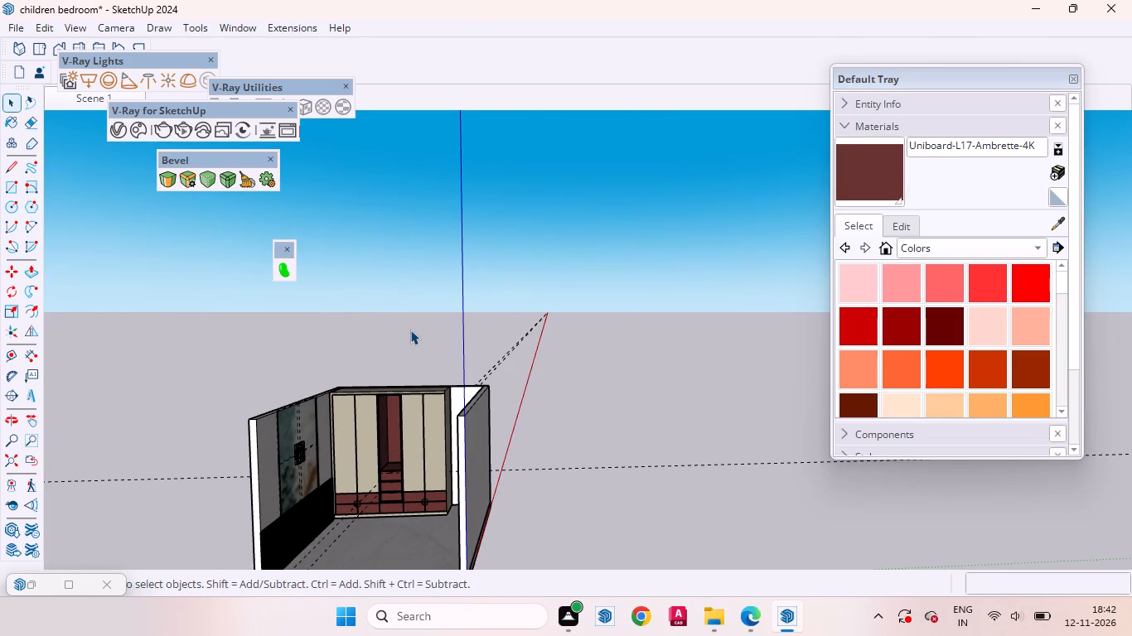
{"action": "left_click_drag", "start_coordinate": [763, 550], "coordinate": [674, 266]}
{"action": "key", "text": "Delete"}
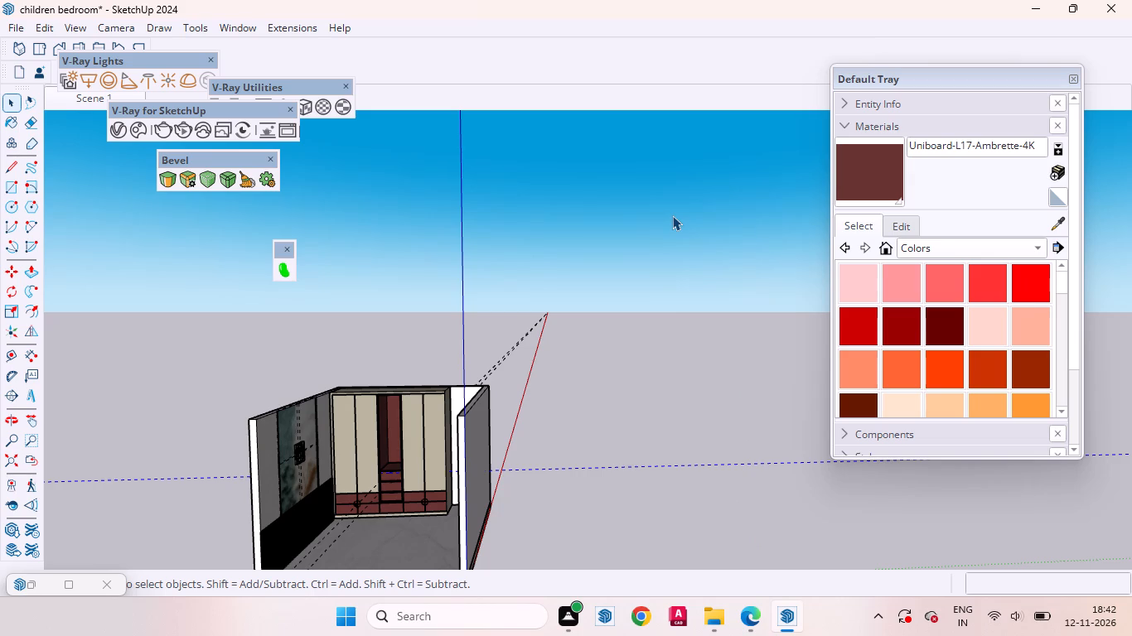
{"action": "left_click", "coordinate": [35, 116]}
{"action": "left_click_drag", "start_coordinate": [500, 306], "coordinate": [998, 380]}
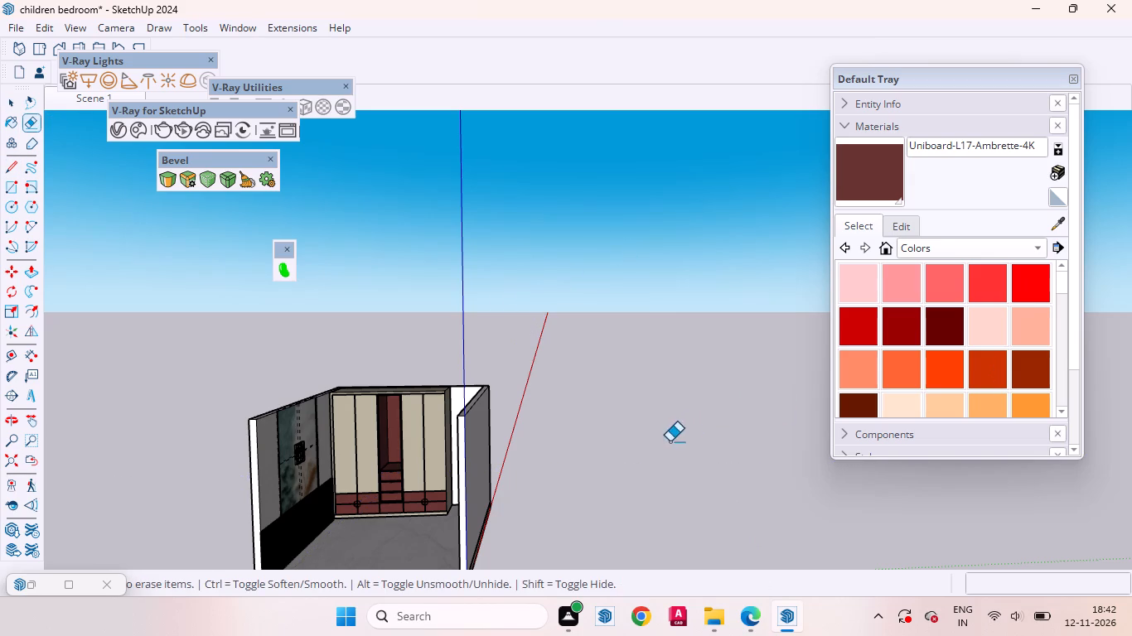
{"action": "key", "text": "space"}
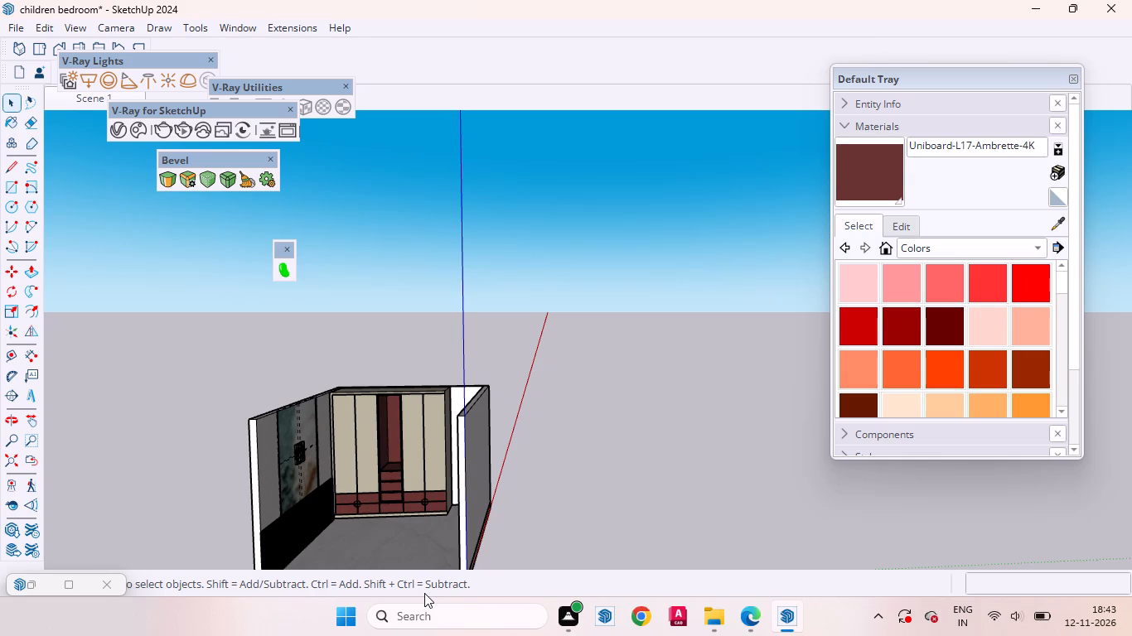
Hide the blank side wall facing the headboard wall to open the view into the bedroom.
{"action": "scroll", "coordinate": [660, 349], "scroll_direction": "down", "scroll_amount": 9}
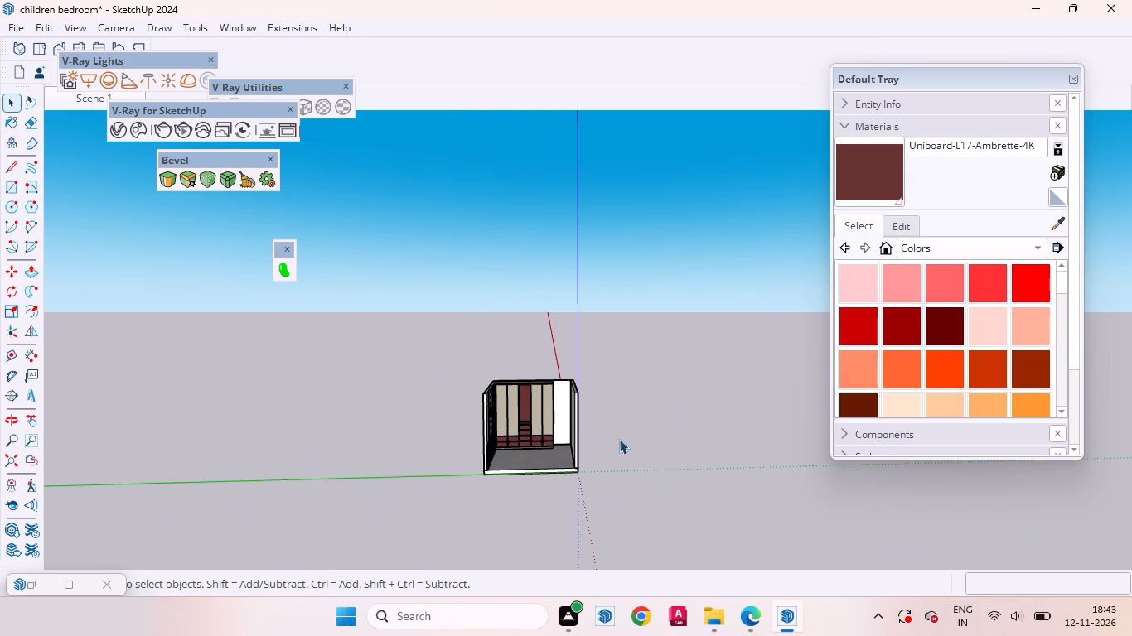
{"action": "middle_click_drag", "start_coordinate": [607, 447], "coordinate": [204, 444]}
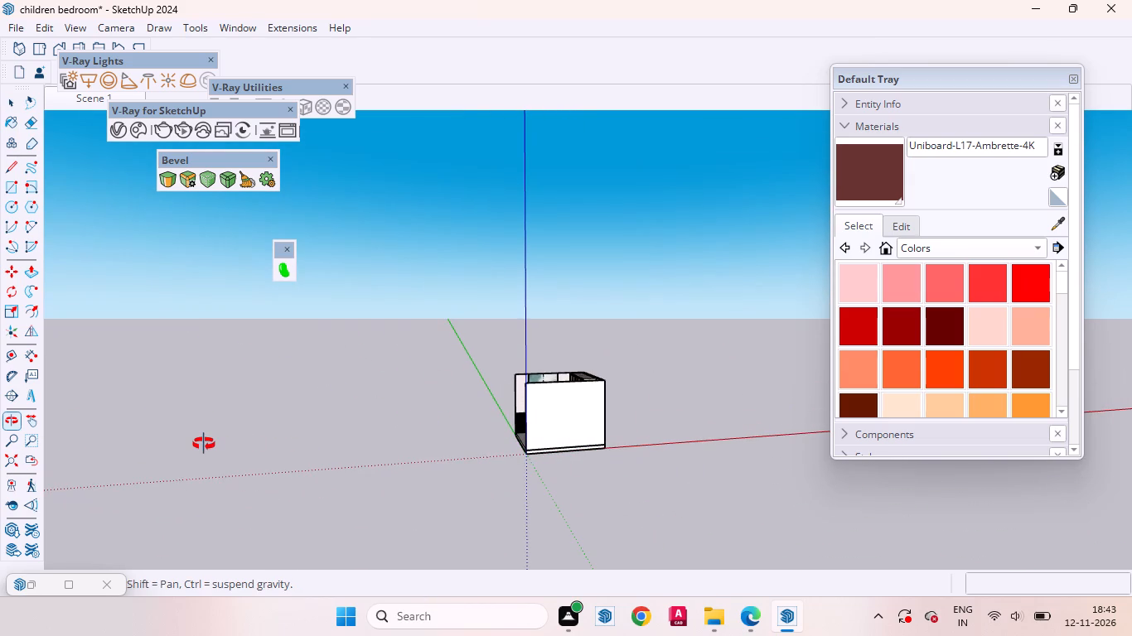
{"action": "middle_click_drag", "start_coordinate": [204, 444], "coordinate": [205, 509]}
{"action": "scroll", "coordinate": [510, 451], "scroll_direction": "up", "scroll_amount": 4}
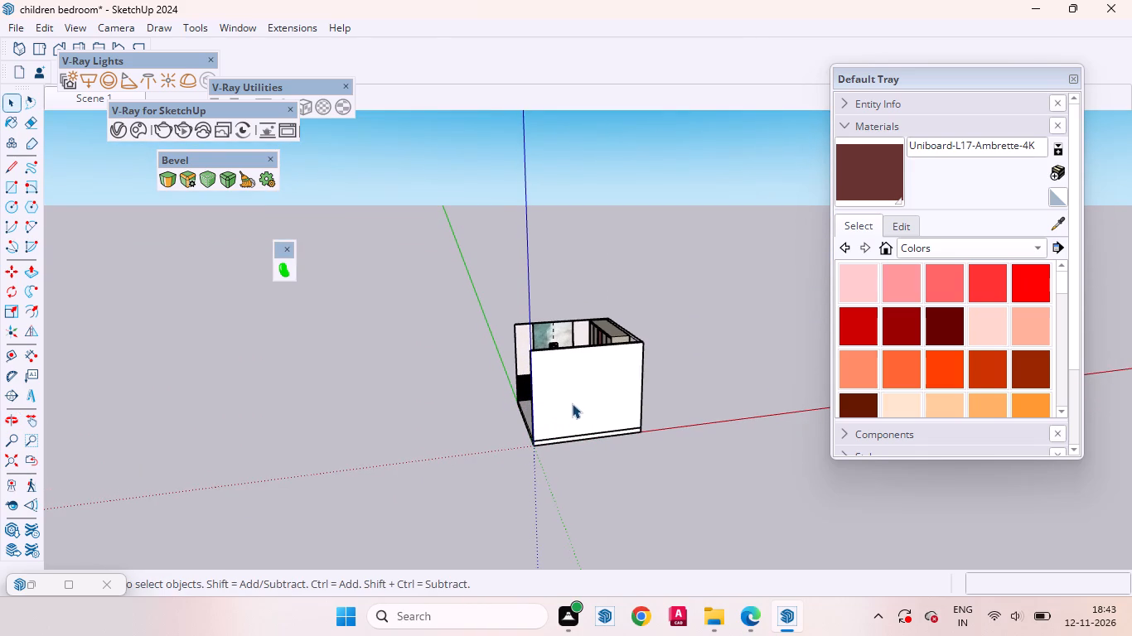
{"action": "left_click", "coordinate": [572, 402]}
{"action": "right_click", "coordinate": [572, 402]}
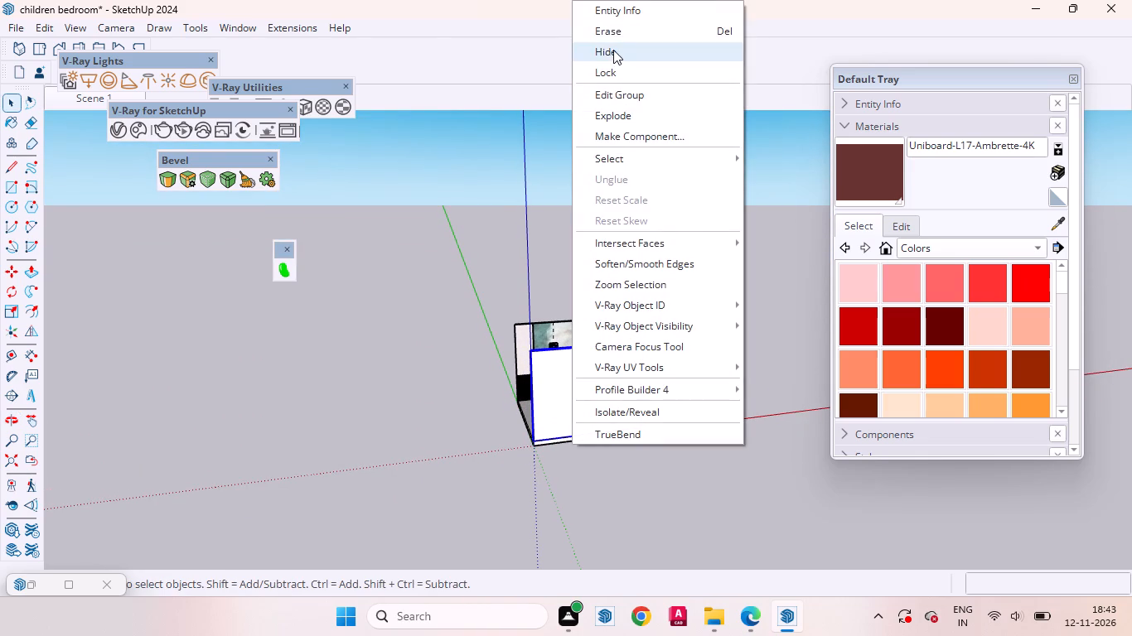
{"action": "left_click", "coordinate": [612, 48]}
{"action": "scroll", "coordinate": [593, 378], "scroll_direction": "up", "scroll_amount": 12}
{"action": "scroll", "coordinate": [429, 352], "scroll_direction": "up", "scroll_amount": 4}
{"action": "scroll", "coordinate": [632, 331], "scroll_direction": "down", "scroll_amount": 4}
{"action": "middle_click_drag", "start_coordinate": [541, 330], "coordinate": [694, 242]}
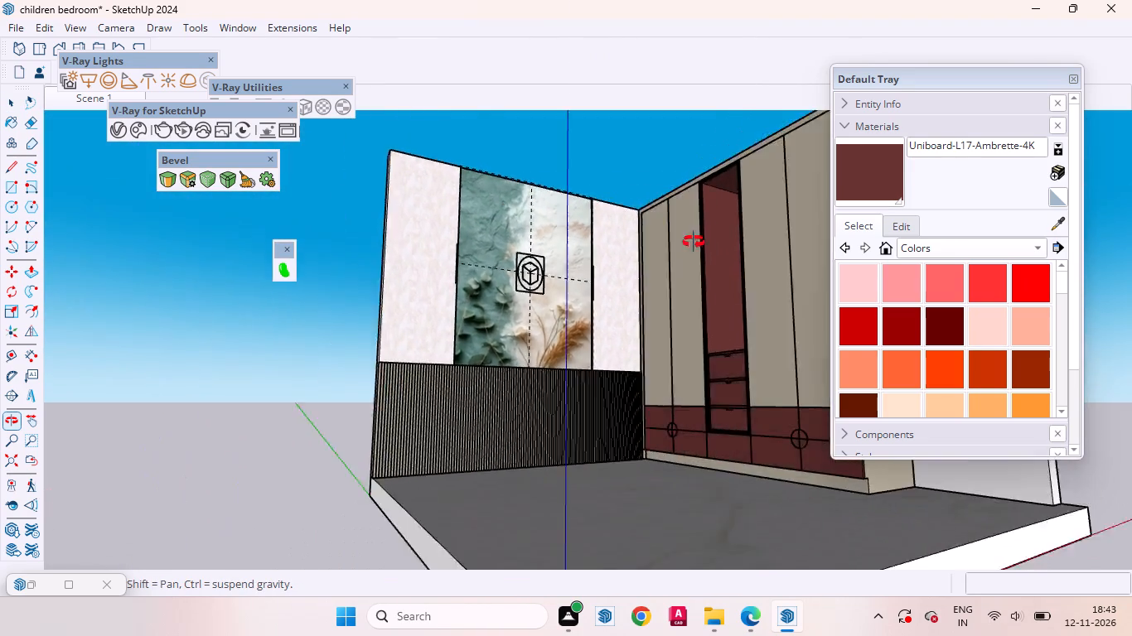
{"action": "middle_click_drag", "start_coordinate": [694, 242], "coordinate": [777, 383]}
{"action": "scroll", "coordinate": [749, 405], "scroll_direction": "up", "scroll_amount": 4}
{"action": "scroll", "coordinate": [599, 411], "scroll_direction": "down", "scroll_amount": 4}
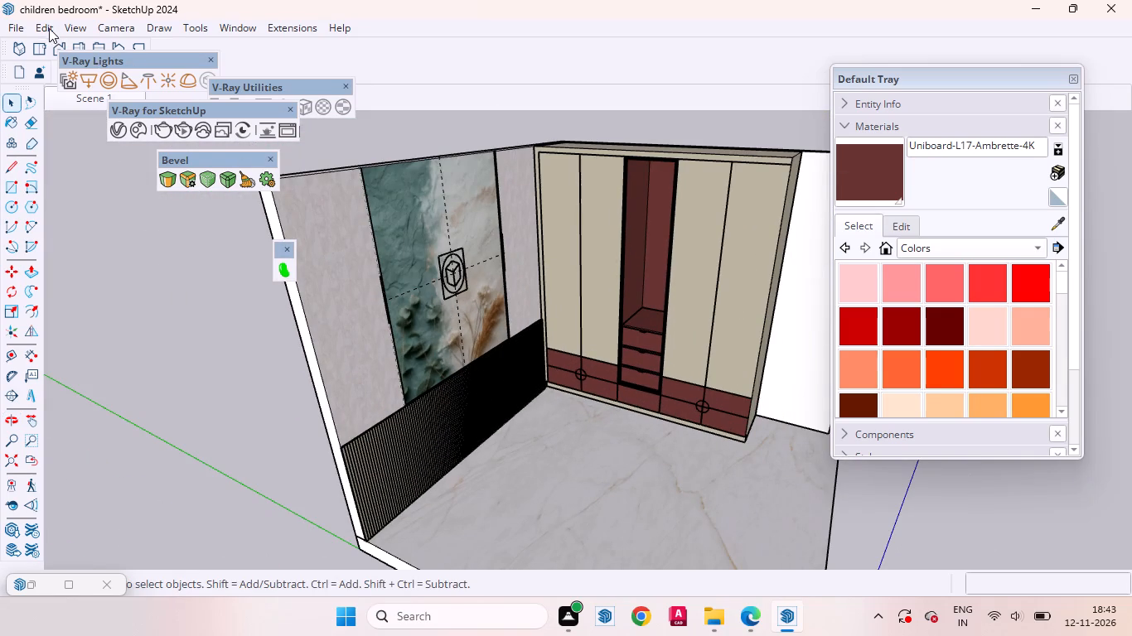
Unhide the last hidden wall, along with all other hidden objects in the model.
{"action": "left_click", "coordinate": [46, 26]}
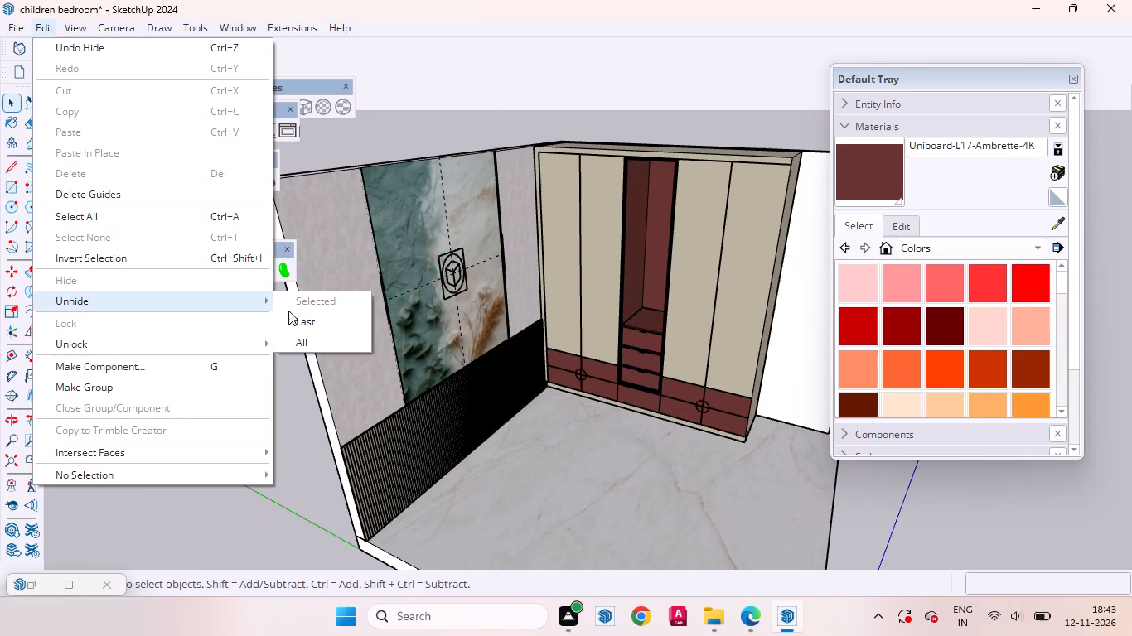
{"action": "left_click", "coordinate": [328, 319]}
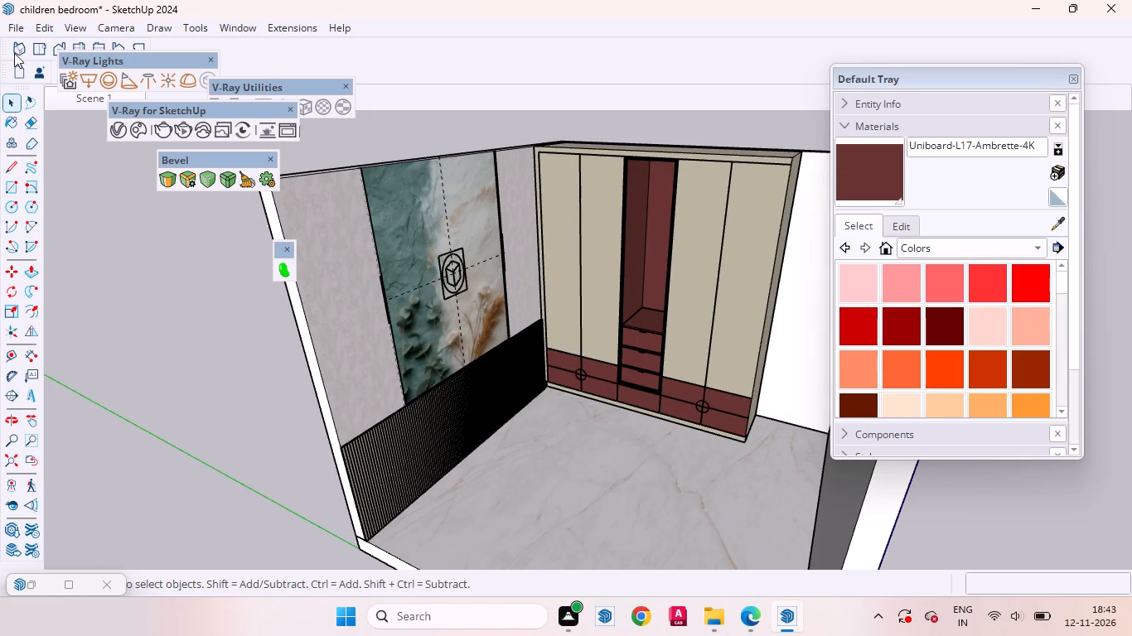
{"action": "left_click", "coordinate": [46, 24]}
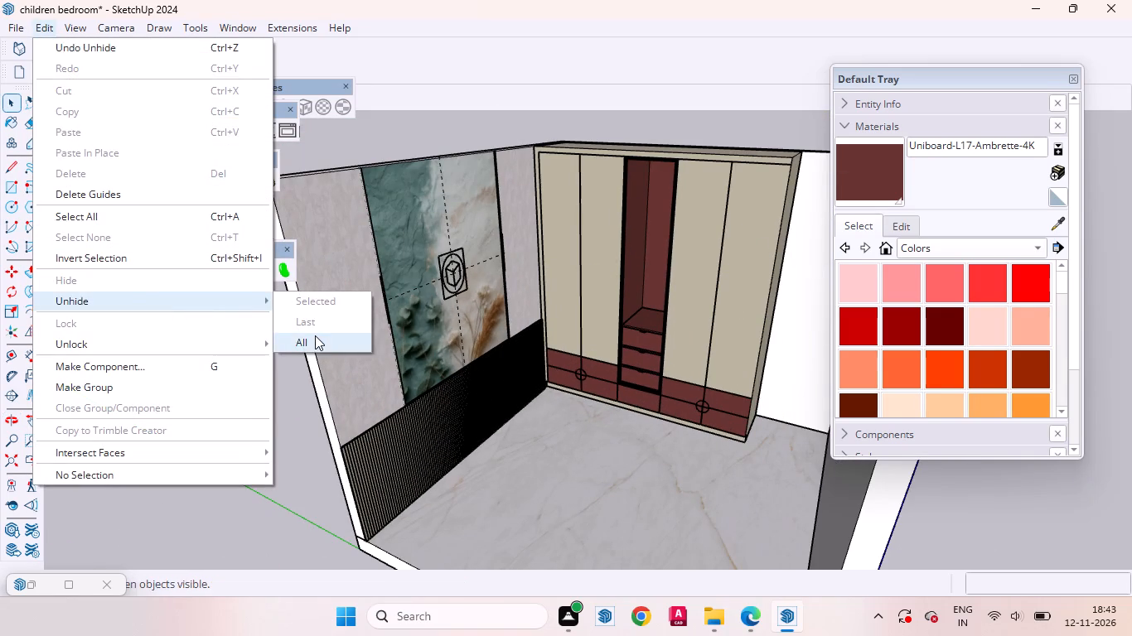
{"action": "left_click", "coordinate": [315, 335]}
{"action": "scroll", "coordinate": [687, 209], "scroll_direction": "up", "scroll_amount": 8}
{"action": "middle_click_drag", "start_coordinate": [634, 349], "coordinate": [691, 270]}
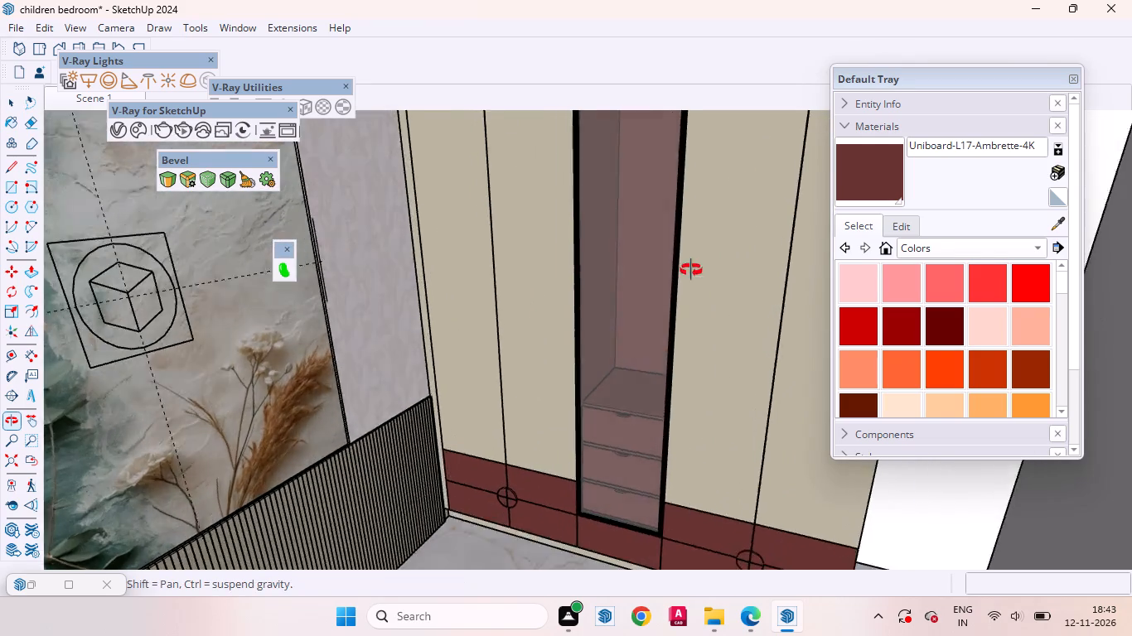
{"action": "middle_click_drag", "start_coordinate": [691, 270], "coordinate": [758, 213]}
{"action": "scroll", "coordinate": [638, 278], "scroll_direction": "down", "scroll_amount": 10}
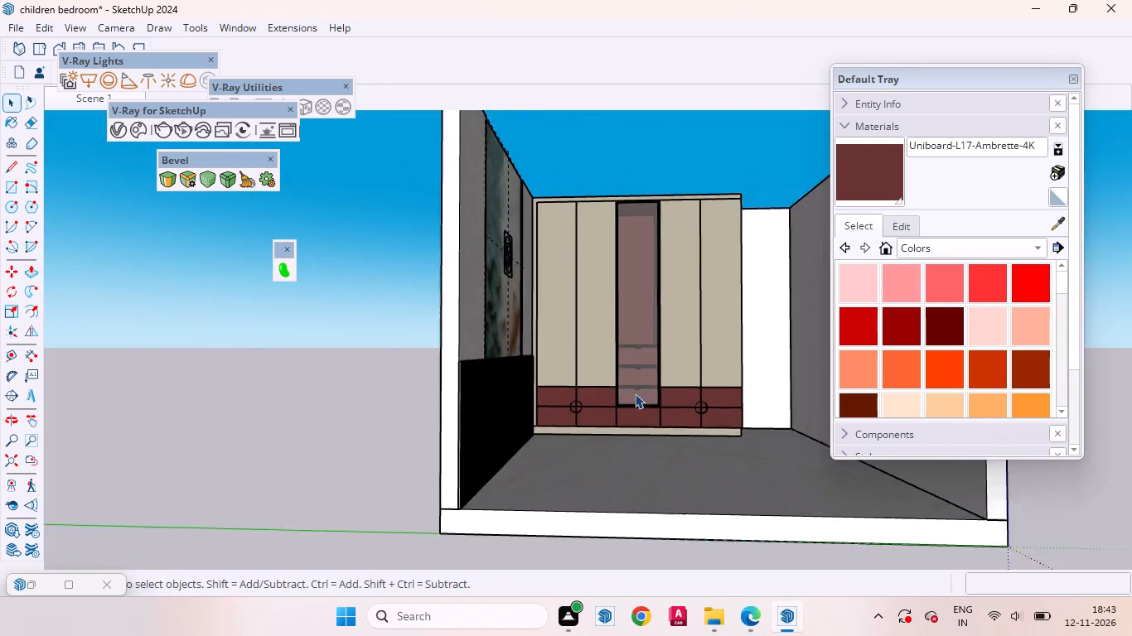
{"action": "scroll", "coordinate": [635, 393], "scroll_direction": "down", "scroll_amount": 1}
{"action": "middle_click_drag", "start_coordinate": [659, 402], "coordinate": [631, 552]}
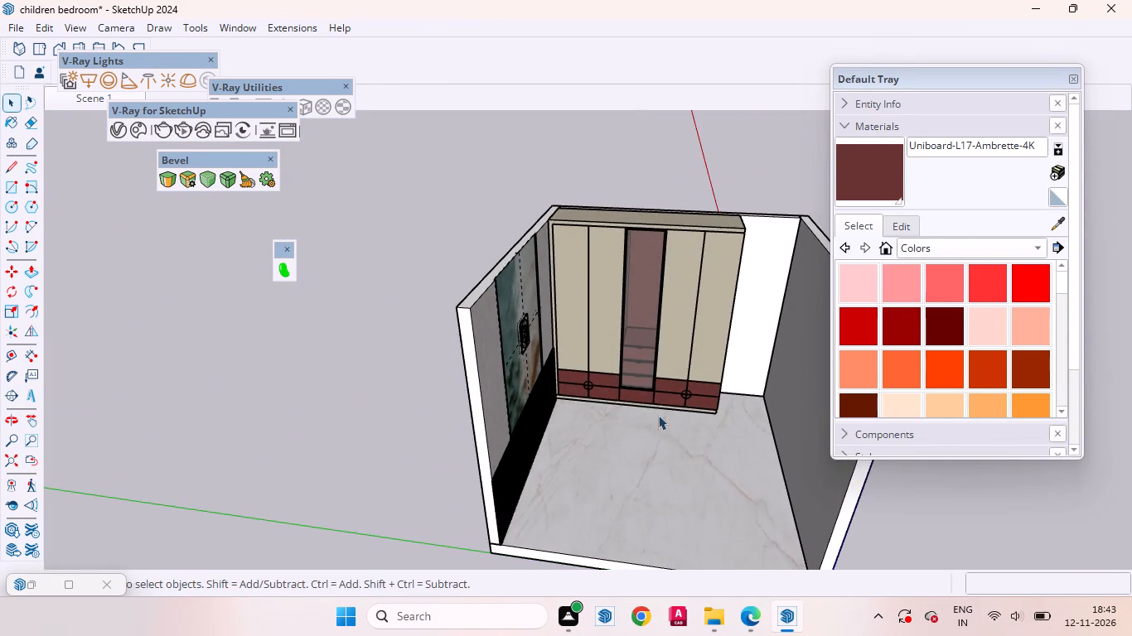
Sample the Uniboard-L17-Ambrette-4K material from the wardrobe's lower front and raise its V-Ray reflection colour to light grey.
{"action": "scroll", "coordinate": [506, 313], "scroll_direction": "down", "scroll_amount": 3}
{"action": "scroll", "coordinate": [674, 379], "scroll_direction": "up", "scroll_amount": 18}
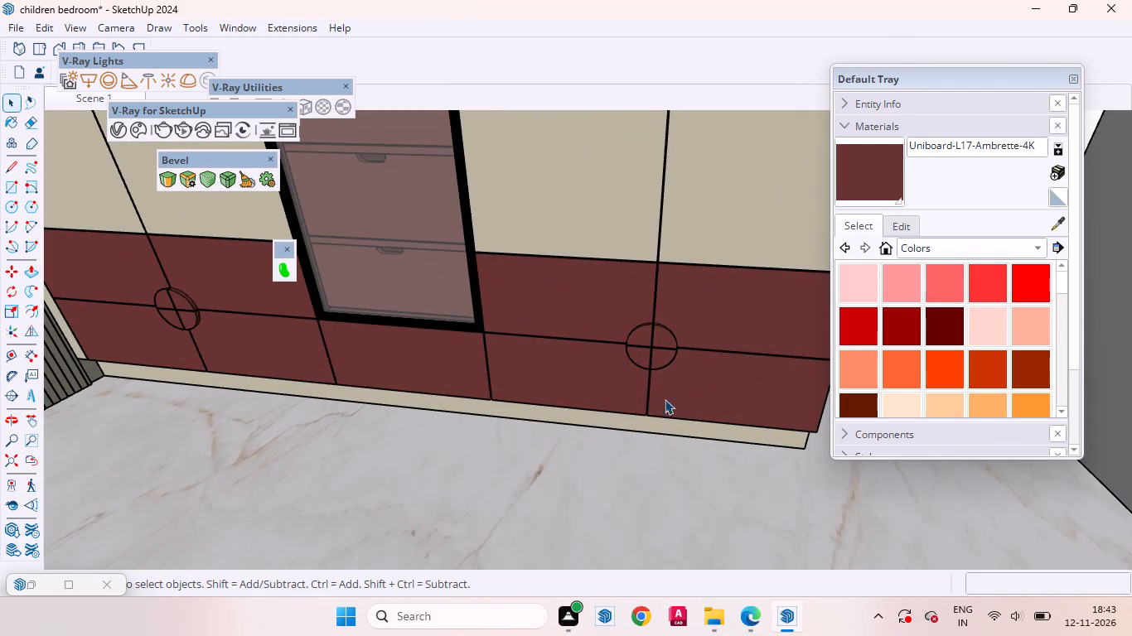
{"action": "left_click", "coordinate": [119, 128]}
{"action": "left_click", "coordinate": [117, 133]}
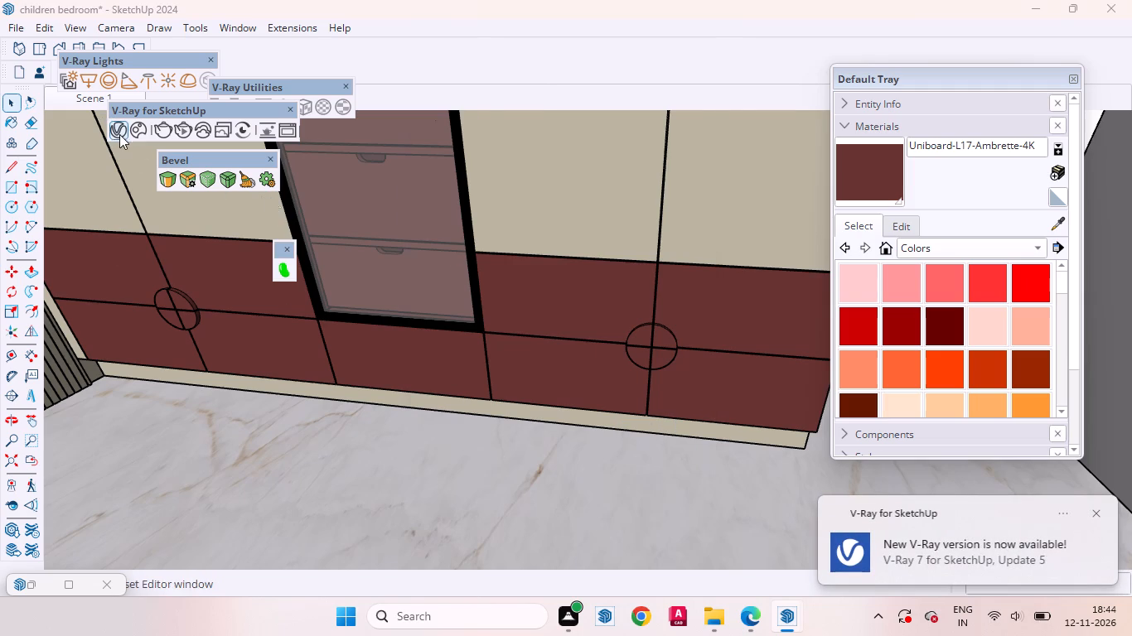
{"action": "left_click", "coordinate": [1096, 509]}
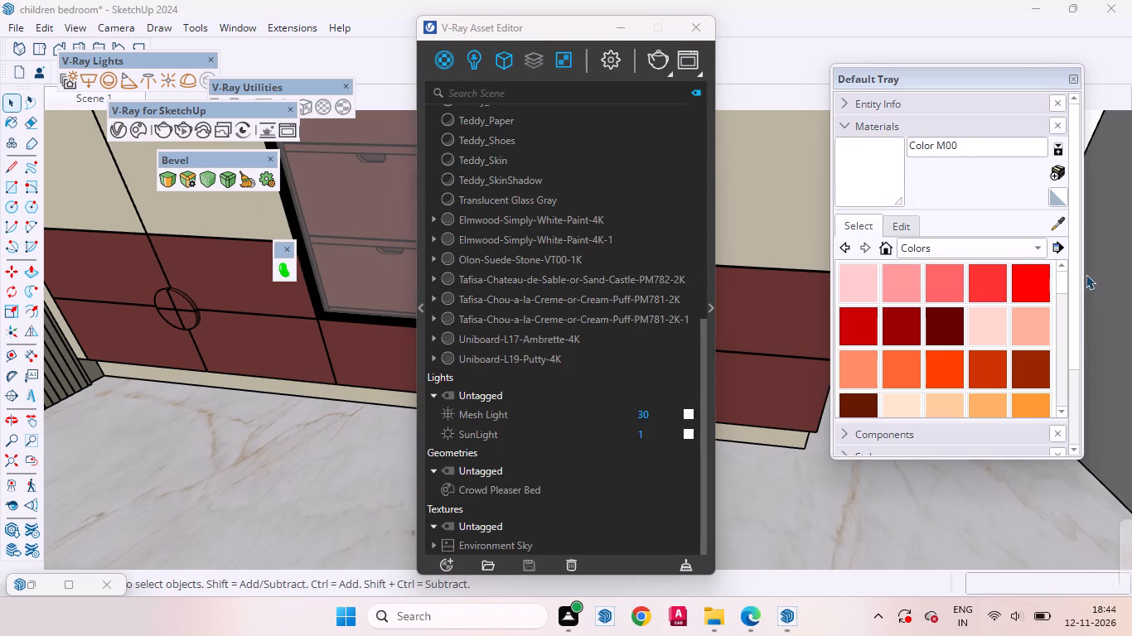
{"action": "left_click", "coordinate": [1060, 222]}
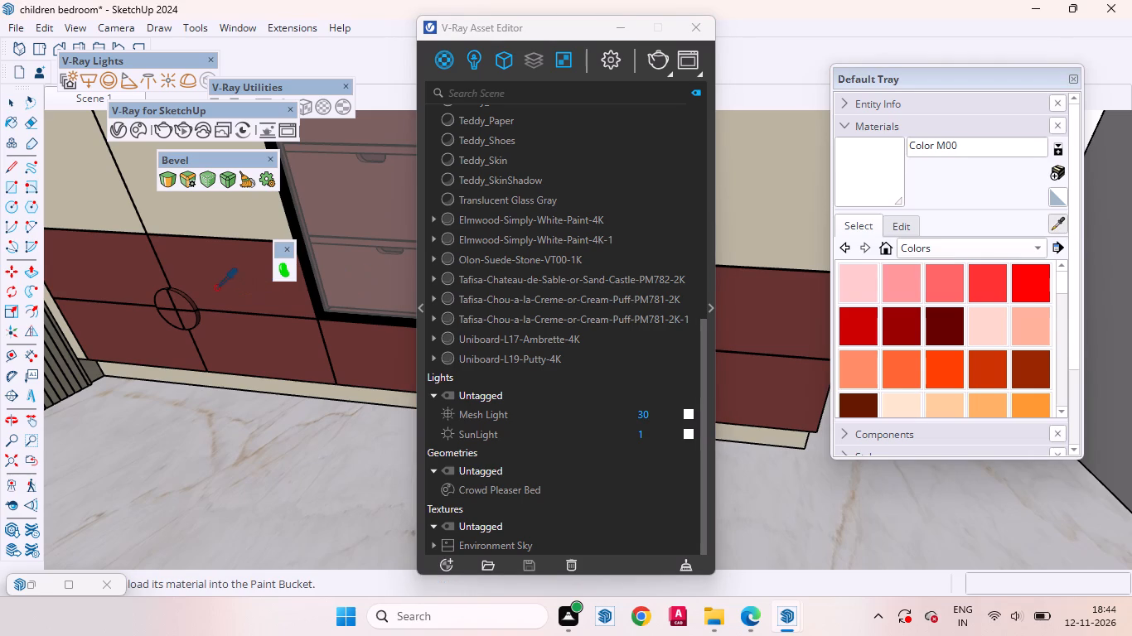
{"action": "left_click", "coordinate": [214, 269]}
{"action": "left_click", "coordinate": [711, 315]}
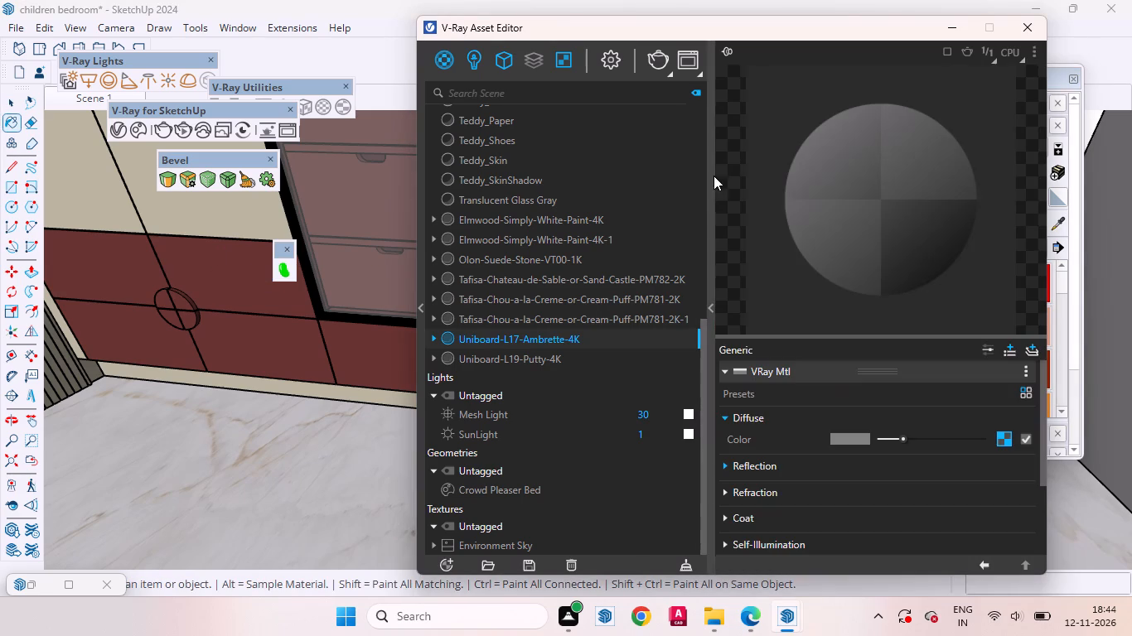
{"action": "left_click_drag", "start_coordinate": [759, 28], "coordinate": [603, 8]}
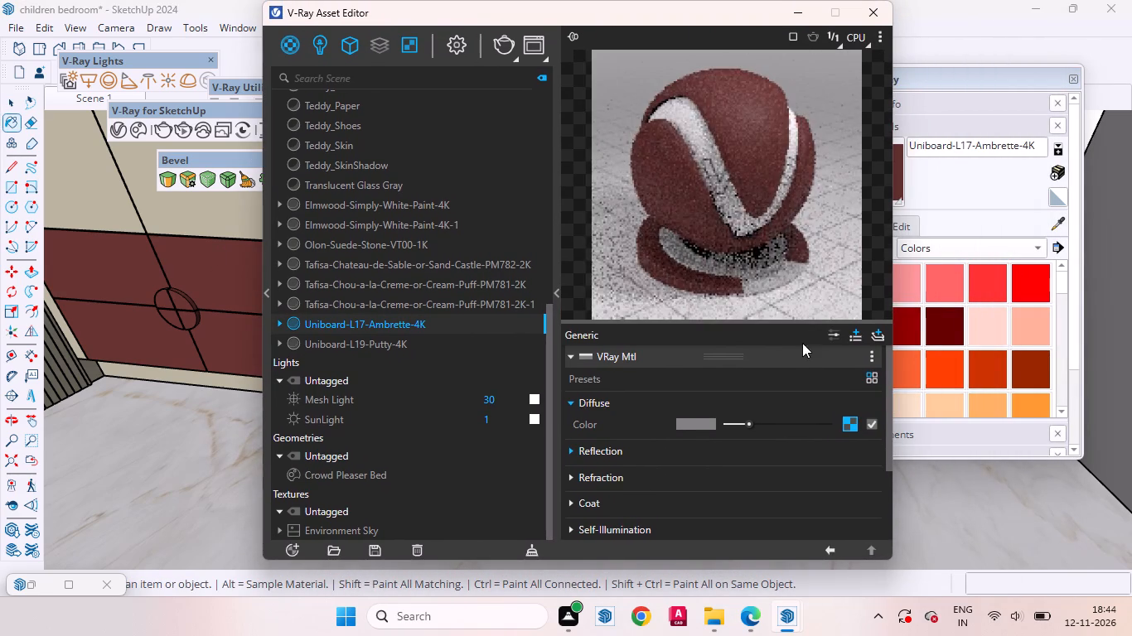
{"action": "left_click", "coordinate": [626, 446]}
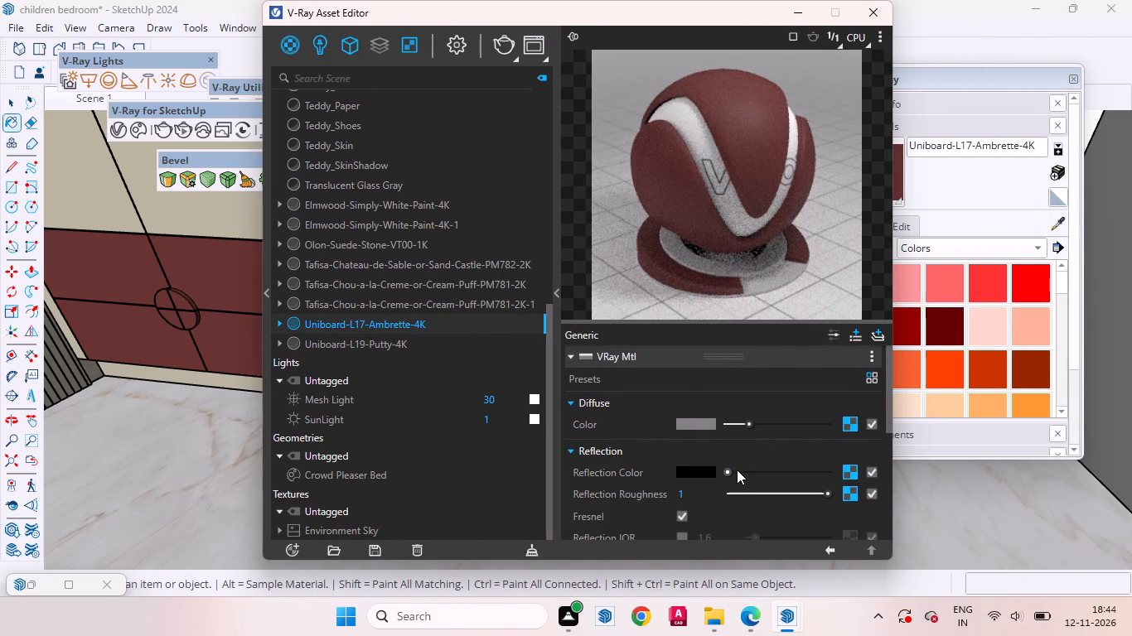
{"action": "left_click_drag", "start_coordinate": [734, 472], "coordinate": [762, 471]}
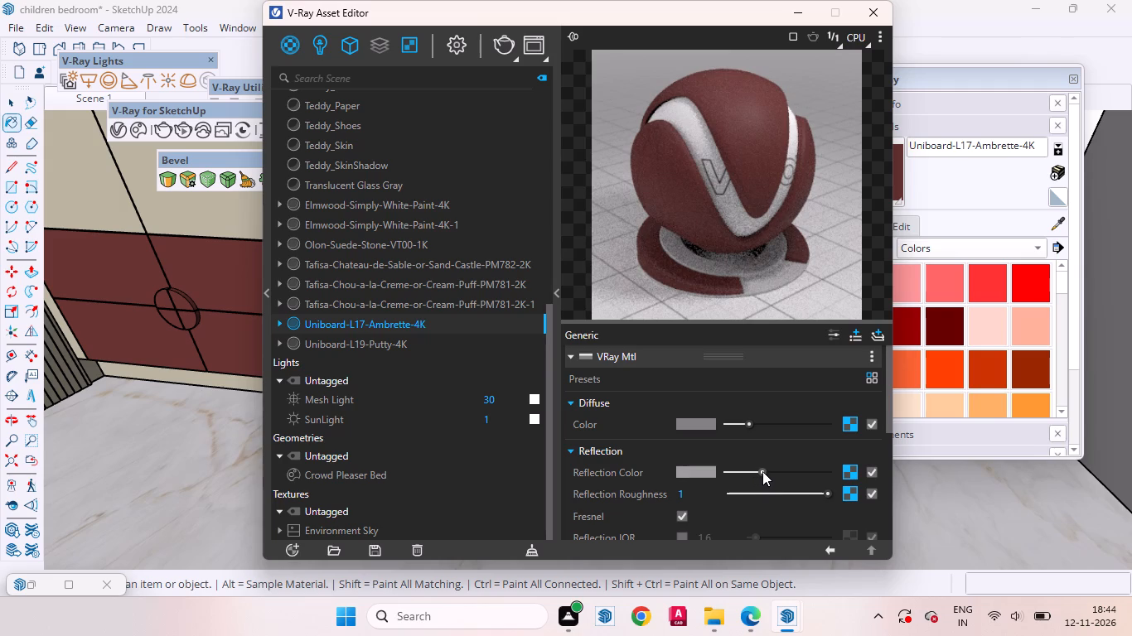
{"action": "left_click_drag", "start_coordinate": [762, 471], "coordinate": [775, 469]}
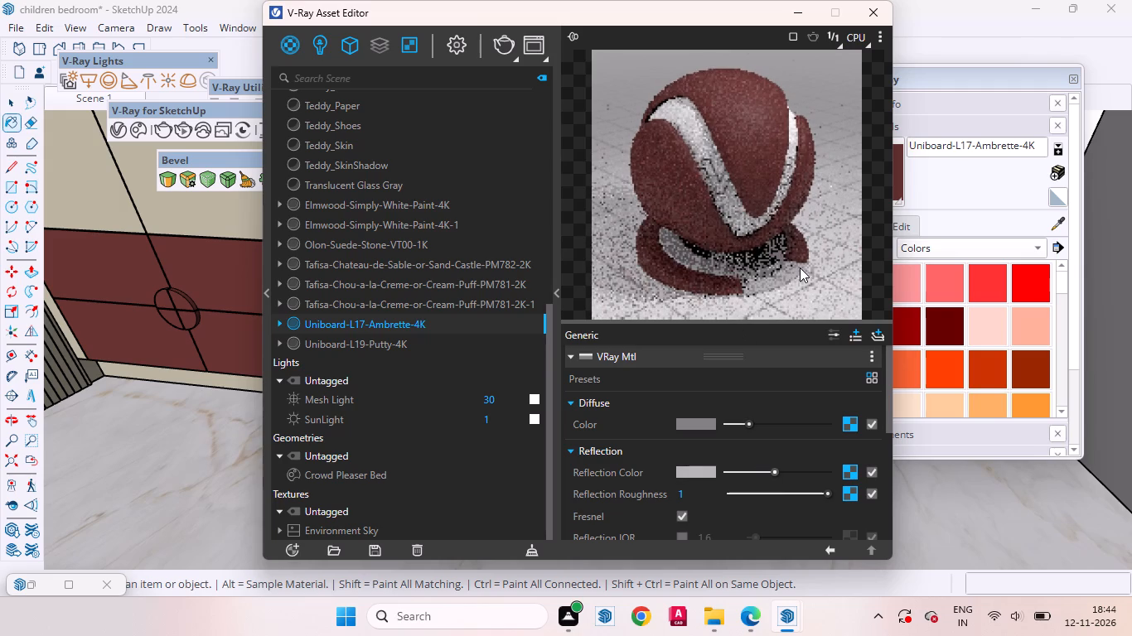
Sample the Uniboard-L19-Putty-4K material from the wardrobe's upper shutter and raise its V-Ray reflection colour to light grey.
{"action": "left_click", "coordinate": [1052, 219]}
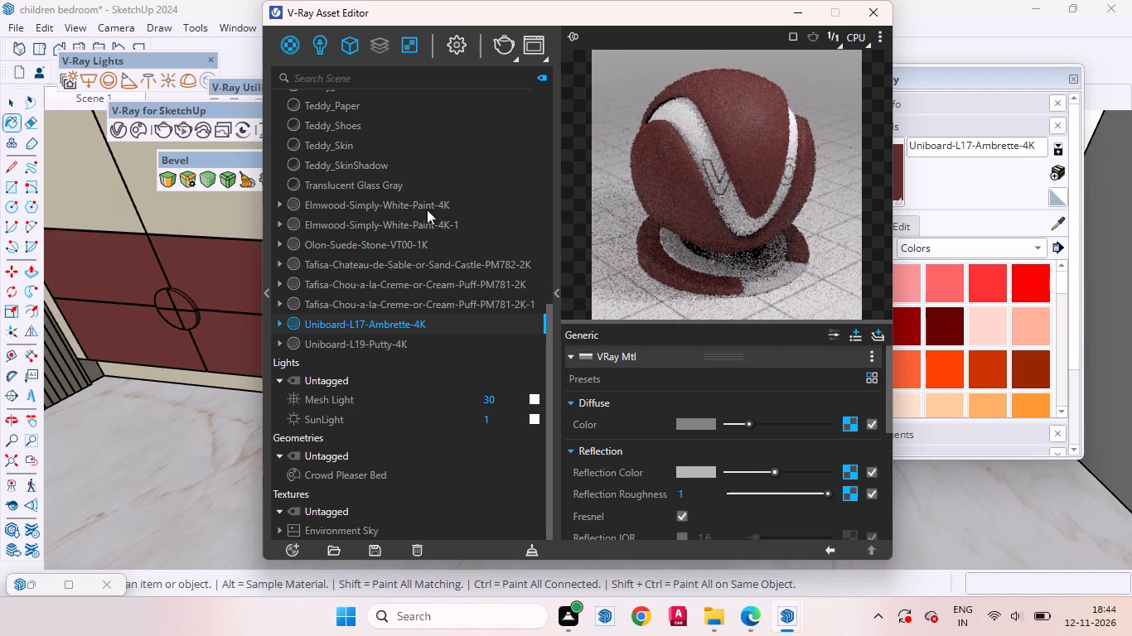
{"action": "left_click", "coordinate": [1063, 224]}
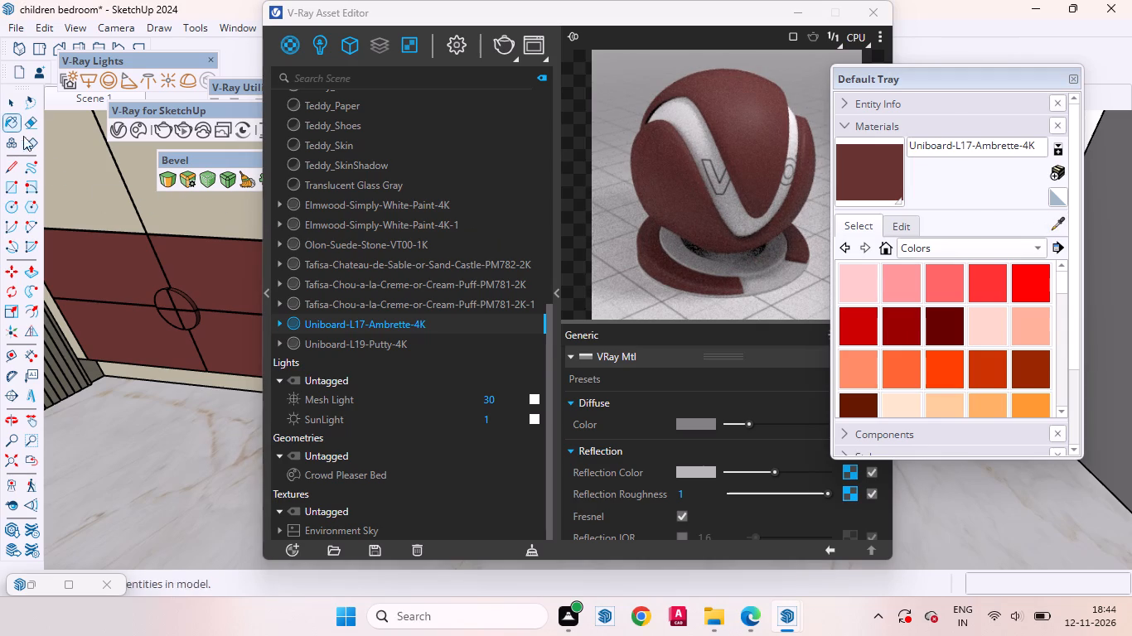
{"action": "left_click", "coordinate": [12, 104]}
{"action": "left_click", "coordinate": [1063, 222]}
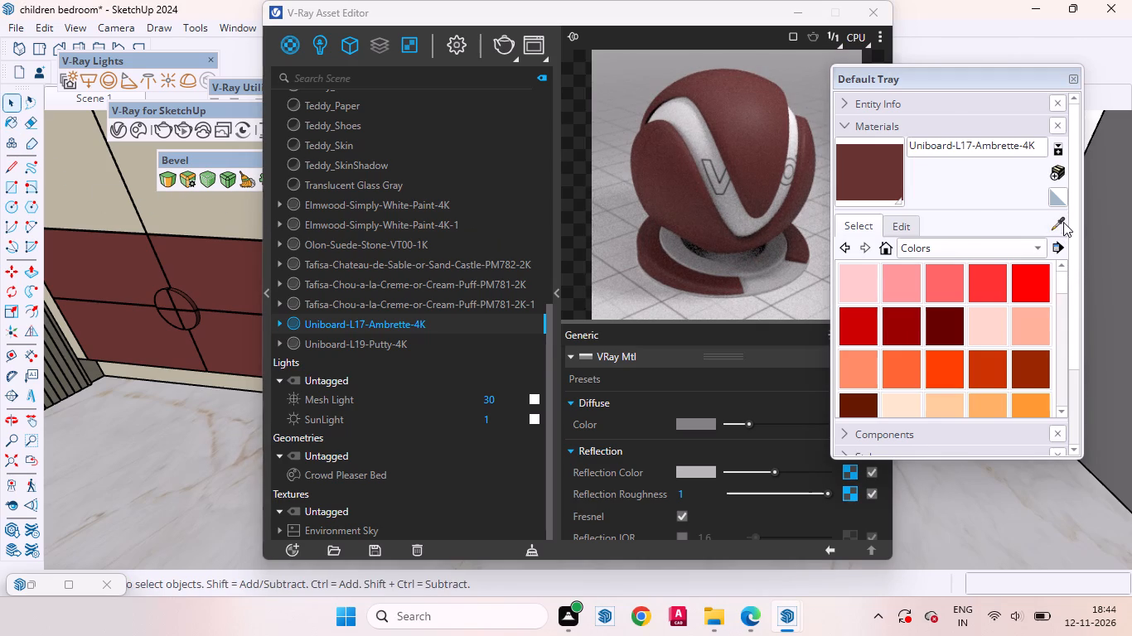
{"action": "left_click", "coordinate": [89, 185]}
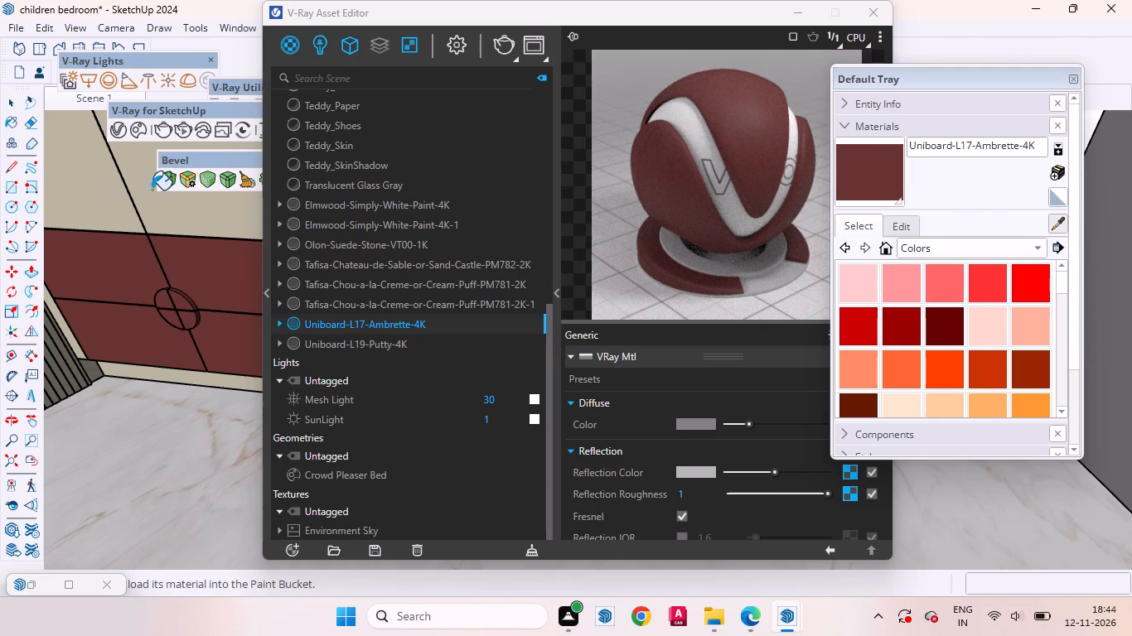
{"action": "left_click_drag", "start_coordinate": [955, 80], "coordinate": [993, 84]}
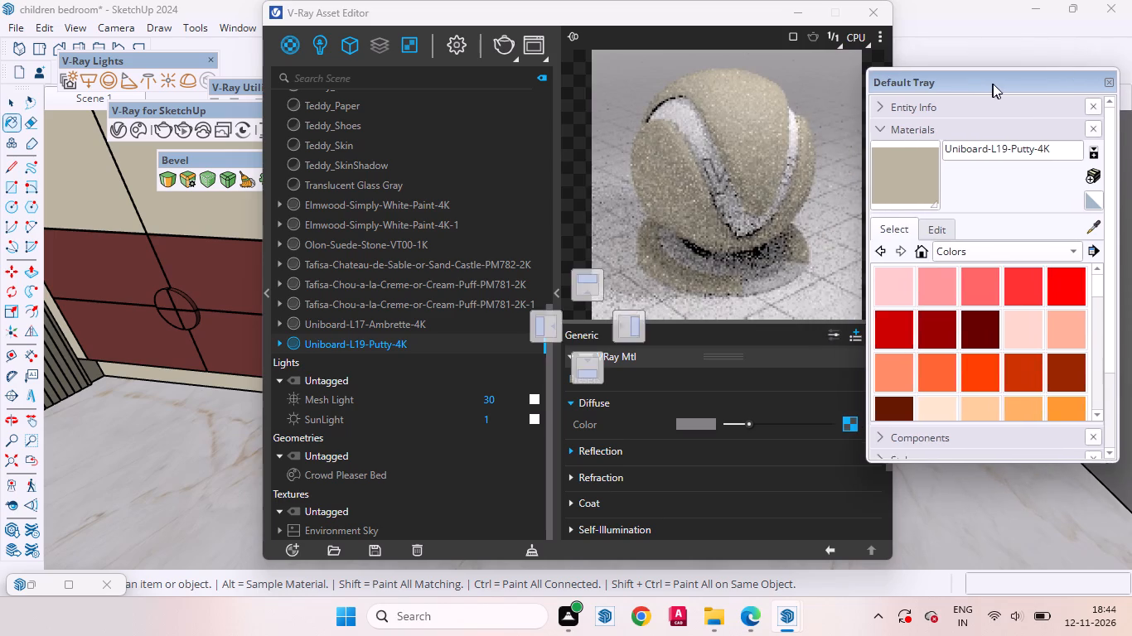
{"action": "left_click_drag", "start_coordinate": [993, 84], "coordinate": [1006, 81]}
{"action": "left_click_drag", "start_coordinate": [698, 17], "coordinate": [668, 8]}
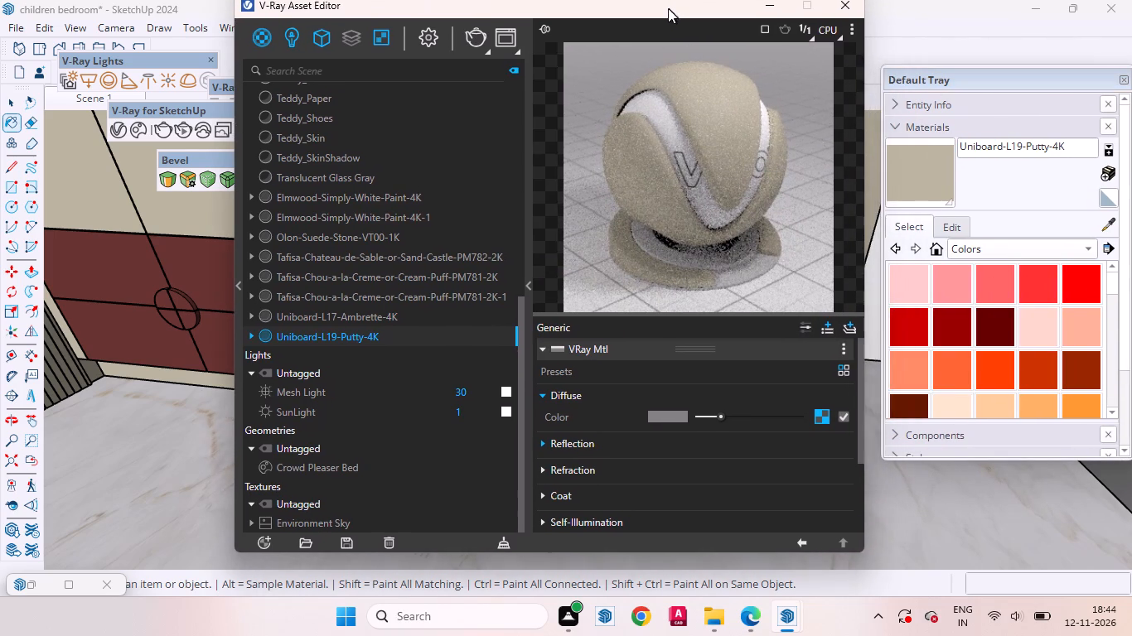
{"action": "left_click_drag", "start_coordinate": [668, 8], "coordinate": [667, 8]}
{"action": "left_click", "coordinate": [676, 446]}
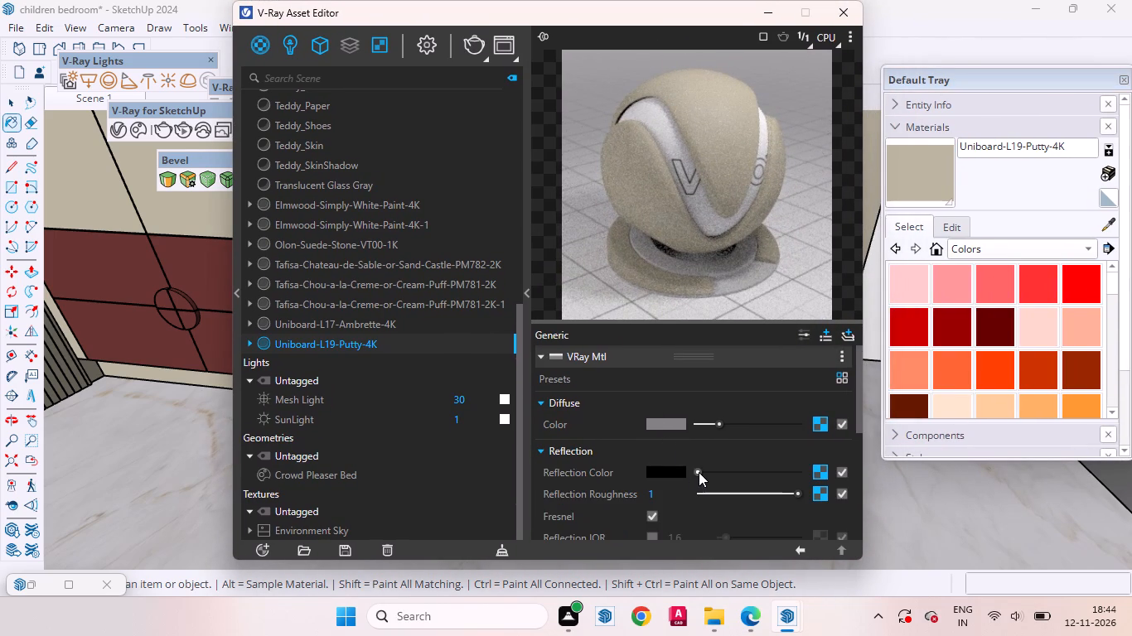
{"action": "left_click_drag", "start_coordinate": [699, 472], "coordinate": [738, 472]}
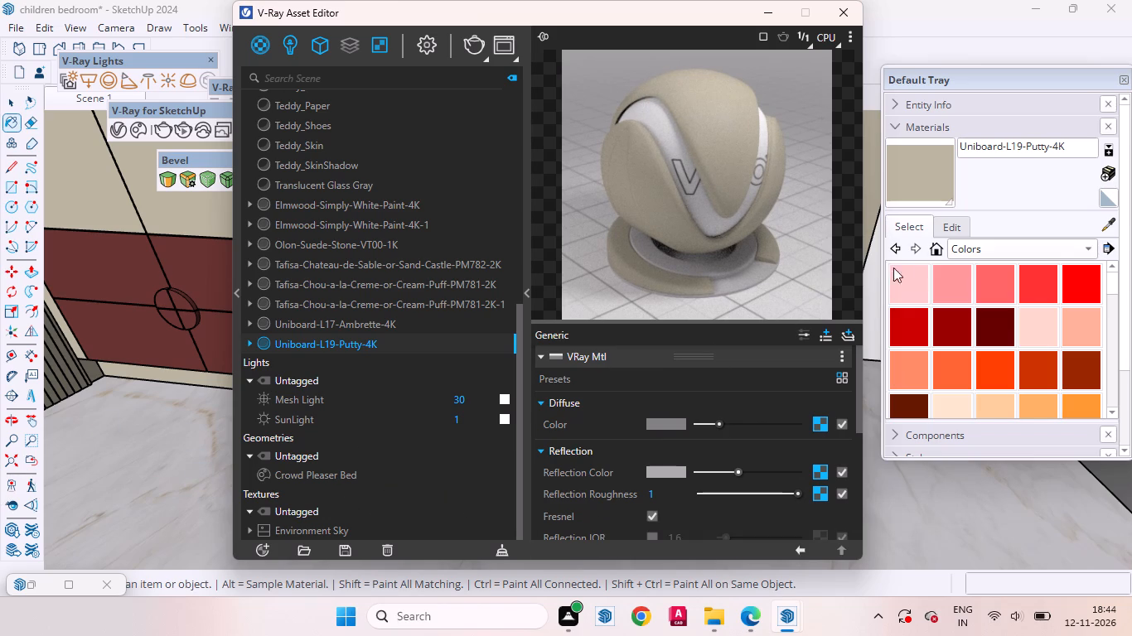
Sample the black Color M09 from the niche frame, make it V-Ray editable and raise its reflection colour to mid grey.
{"action": "left_click", "coordinate": [1110, 223]}
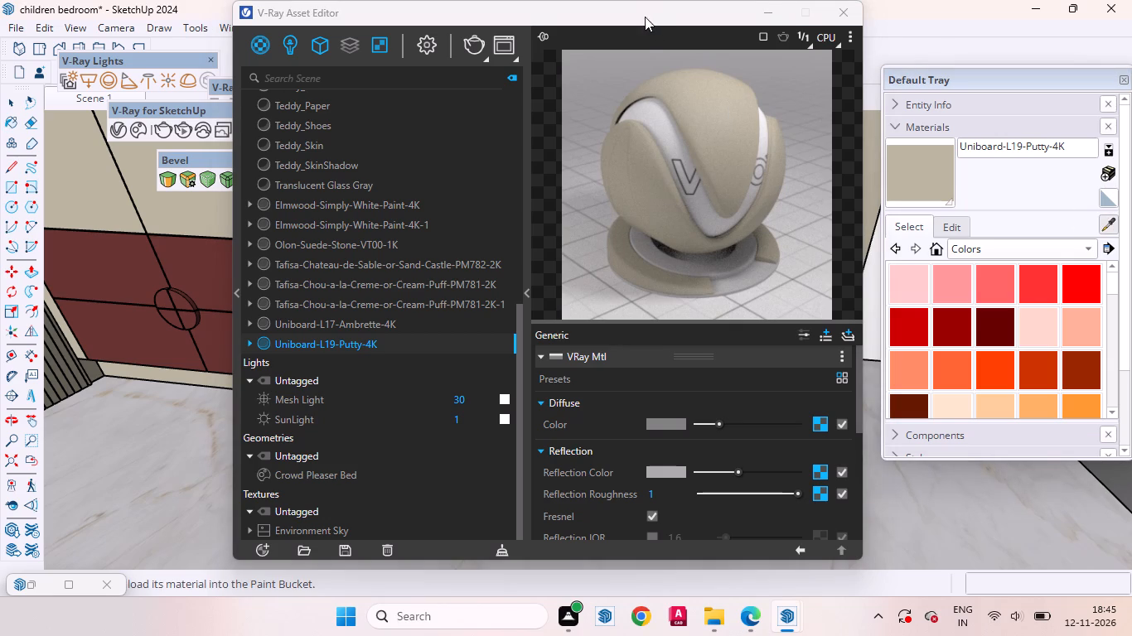
{"action": "left_click_drag", "start_coordinate": [644, 15], "coordinate": [641, 426]}
{"action": "scroll", "coordinate": [465, 285], "scroll_direction": "up", "scroll_amount": 5}
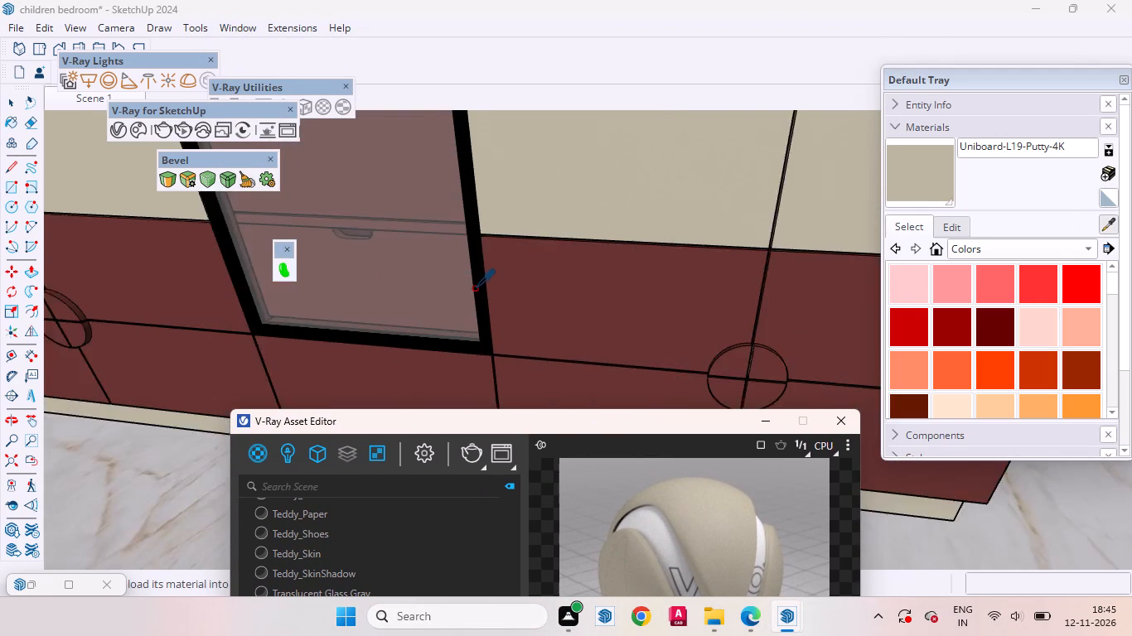
{"action": "scroll", "coordinate": [474, 288], "scroll_direction": "up", "scroll_amount": 12}
{"action": "left_click", "coordinate": [499, 254]}
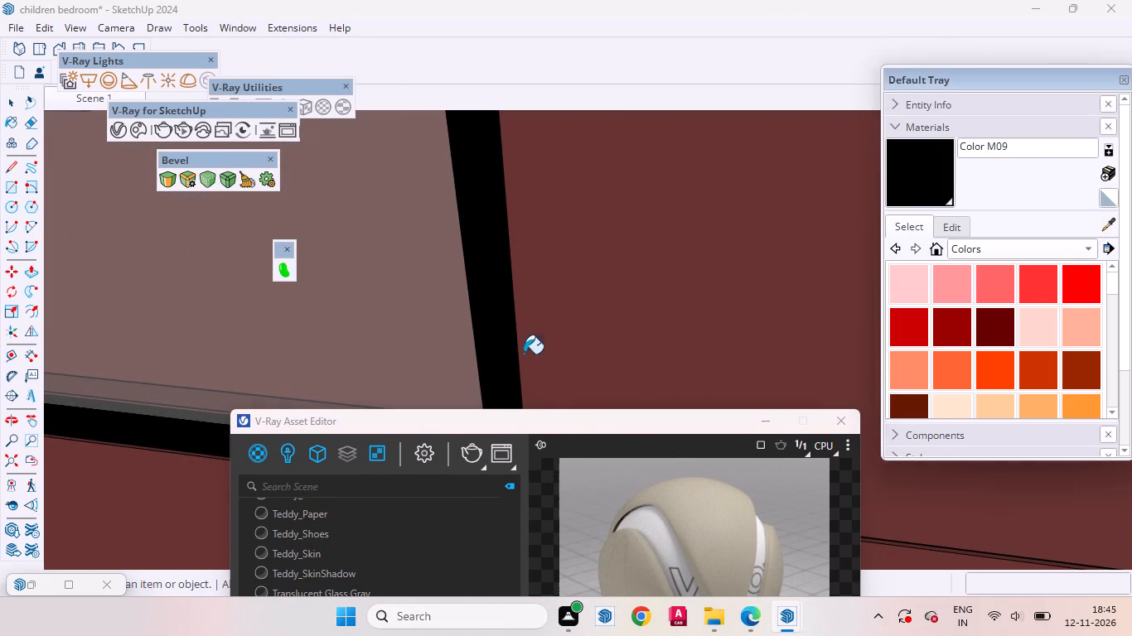
{"action": "left_click", "coordinate": [613, 412]}
{"action": "left_click_drag", "start_coordinate": [616, 423], "coordinate": [630, 69]}
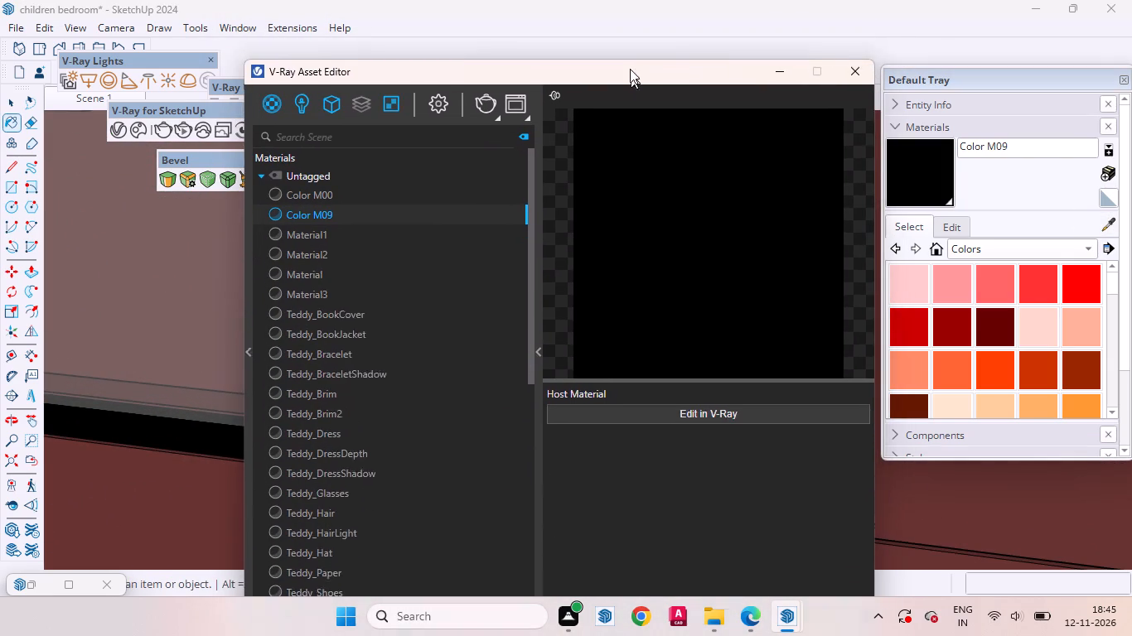
{"action": "left_click_drag", "start_coordinate": [630, 69], "coordinate": [629, 46]}
{"action": "left_click", "coordinate": [680, 378]}
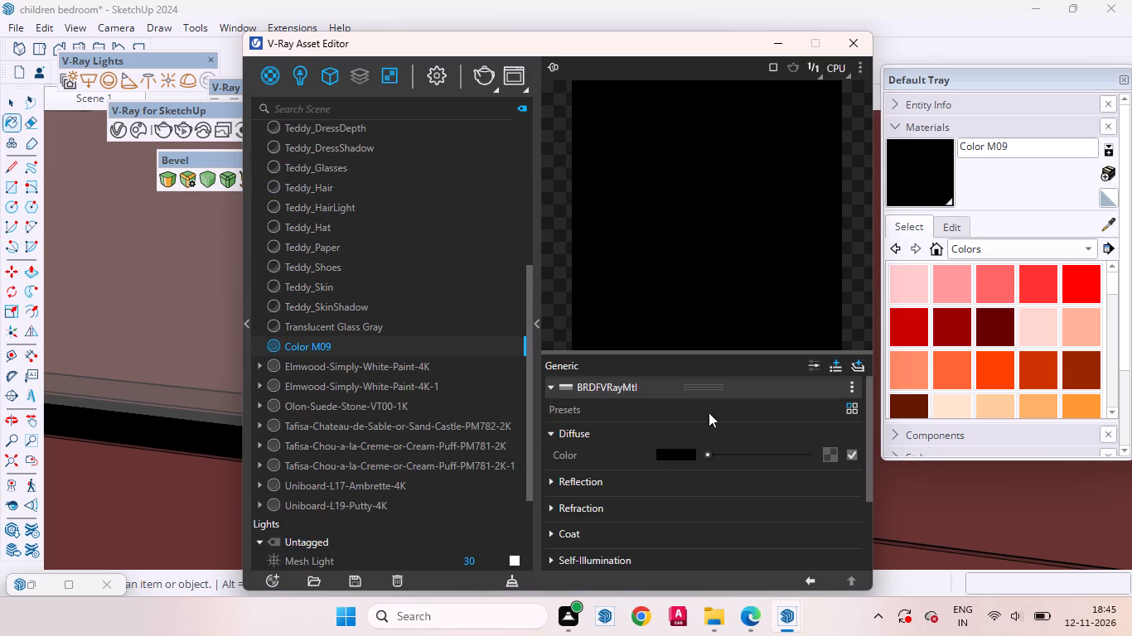
{"action": "left_click", "coordinate": [644, 477]}
{"action": "left_click_drag", "start_coordinate": [709, 501], "coordinate": [743, 505]}
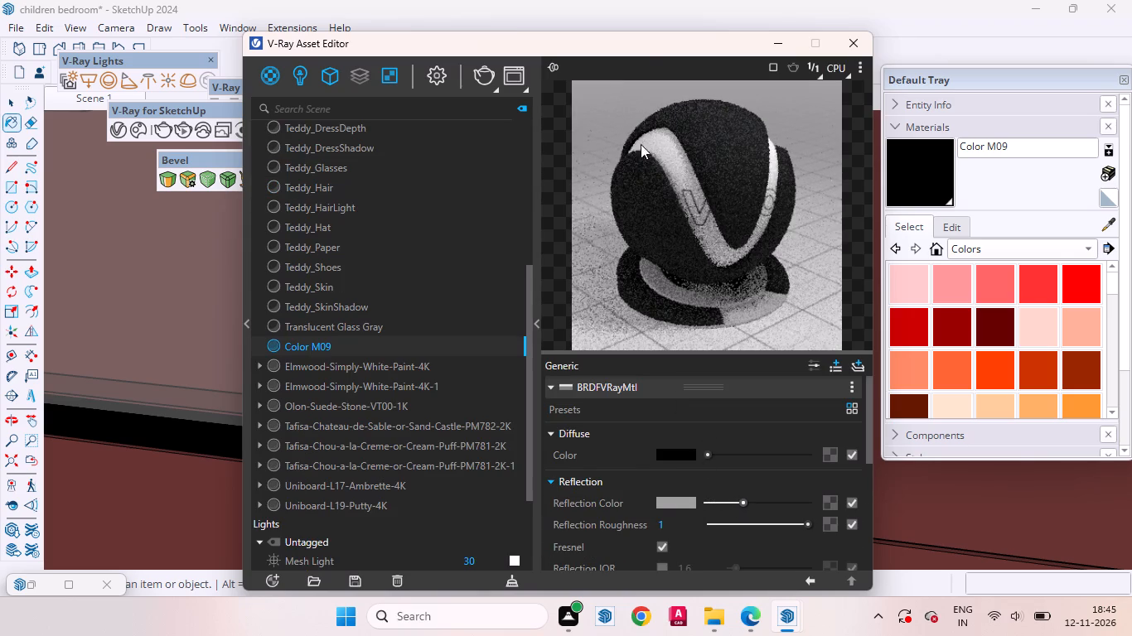
{"action": "left_click_drag", "start_coordinate": [630, 48], "coordinate": [870, 225]}
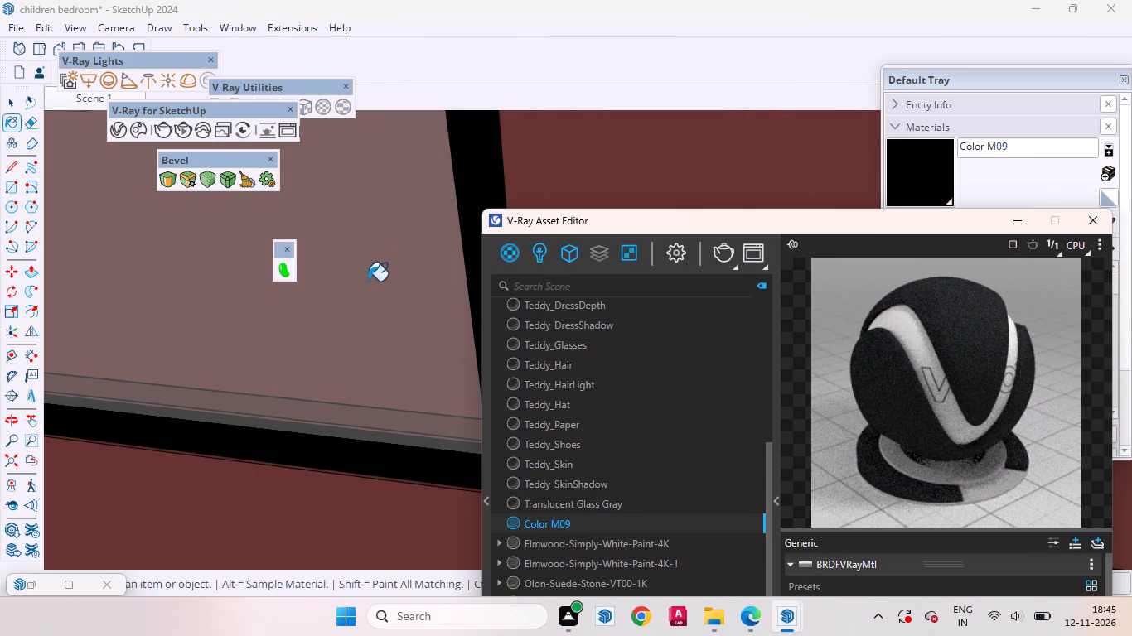
{"action": "left_click", "coordinate": [778, 489]}
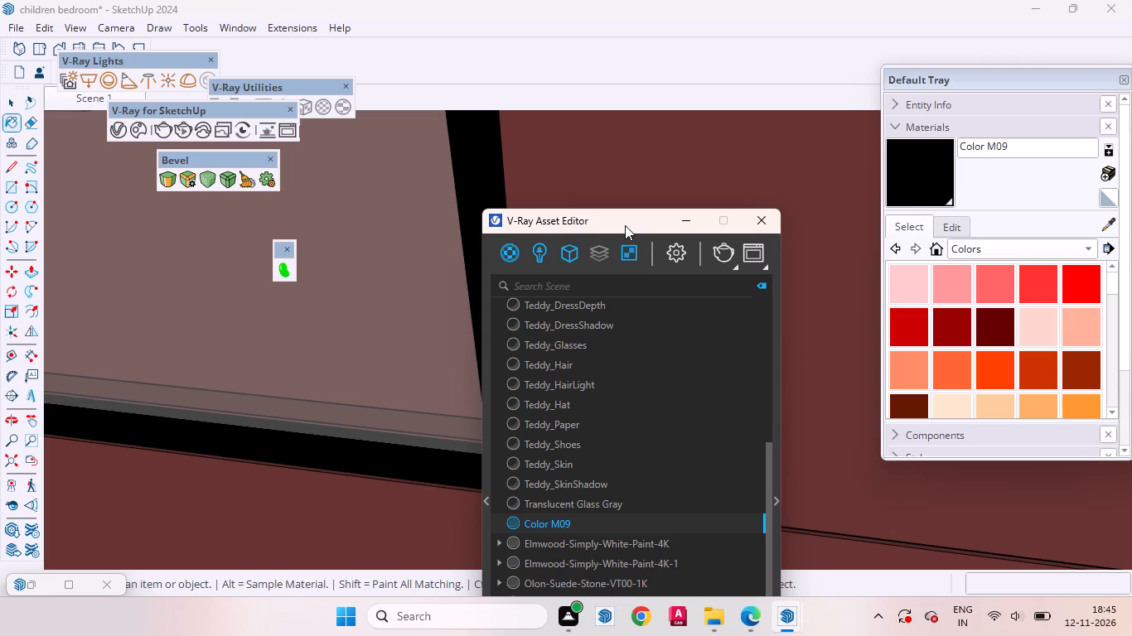
Sample the teal-and-cream mural's Material2 from the headboard wall, make it V-Ray editable and raise its reflection colour to light grey.
{"action": "left_click_drag", "start_coordinate": [624, 221], "coordinate": [699, 210]}
{"action": "scroll", "coordinate": [488, 337], "scroll_direction": "down", "scroll_amount": 12}
{"action": "scroll", "coordinate": [504, 321], "scroll_direction": "down", "scroll_amount": 20}
{"action": "scroll", "coordinate": [504, 321], "scroll_direction": "down", "scroll_amount": 3}
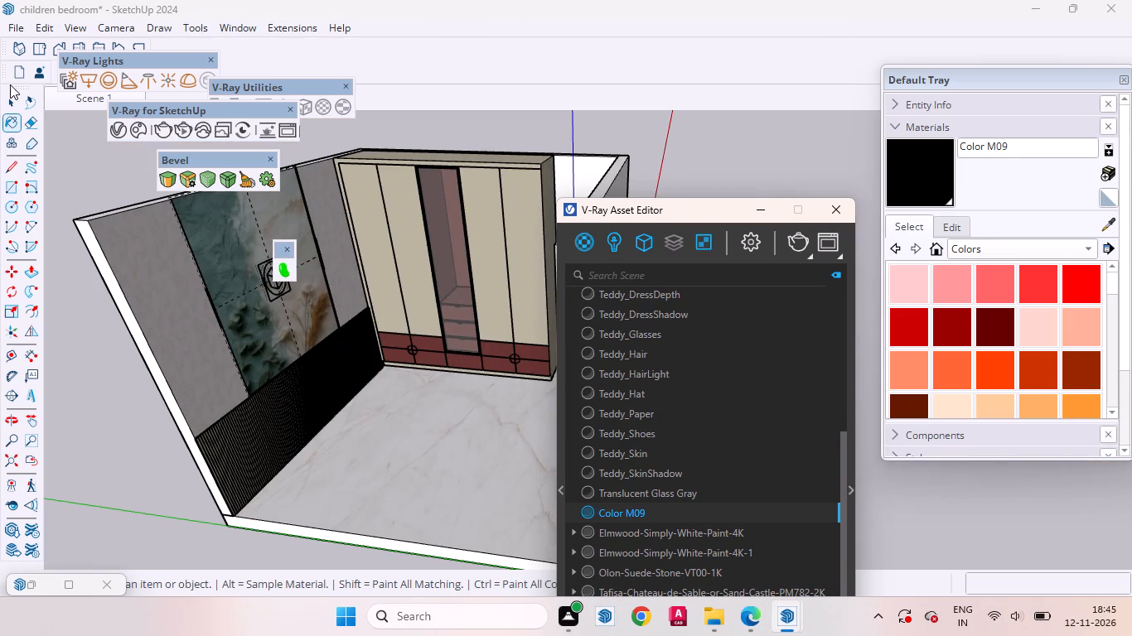
{"action": "left_click", "coordinate": [9, 102]}
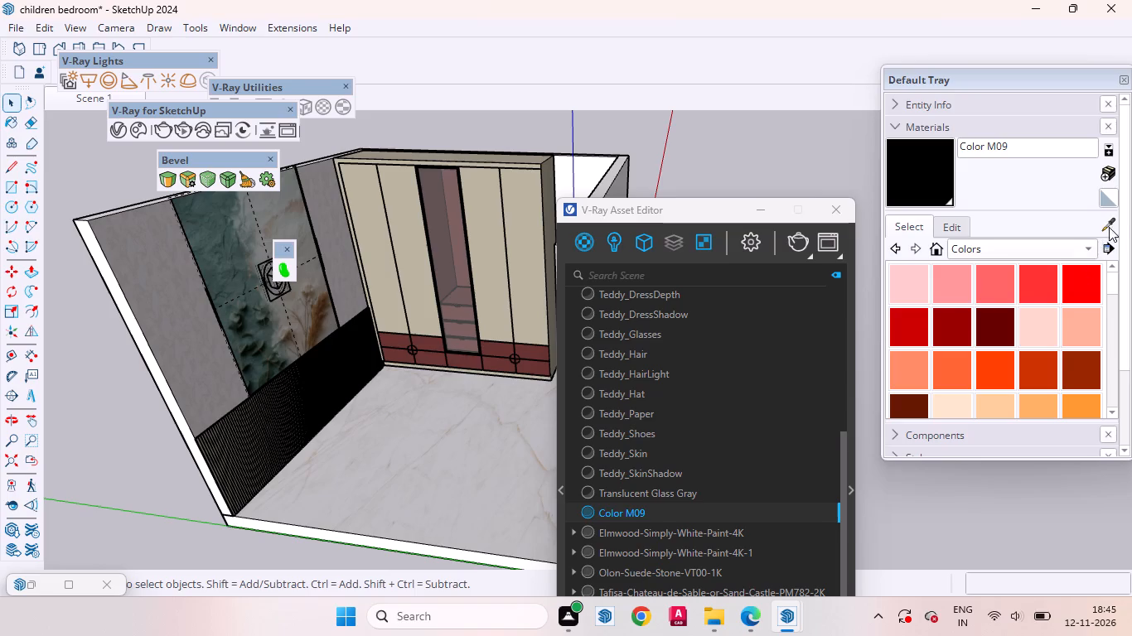
{"action": "left_click", "coordinate": [1109, 221]}
{"action": "left_click", "coordinate": [225, 234]}
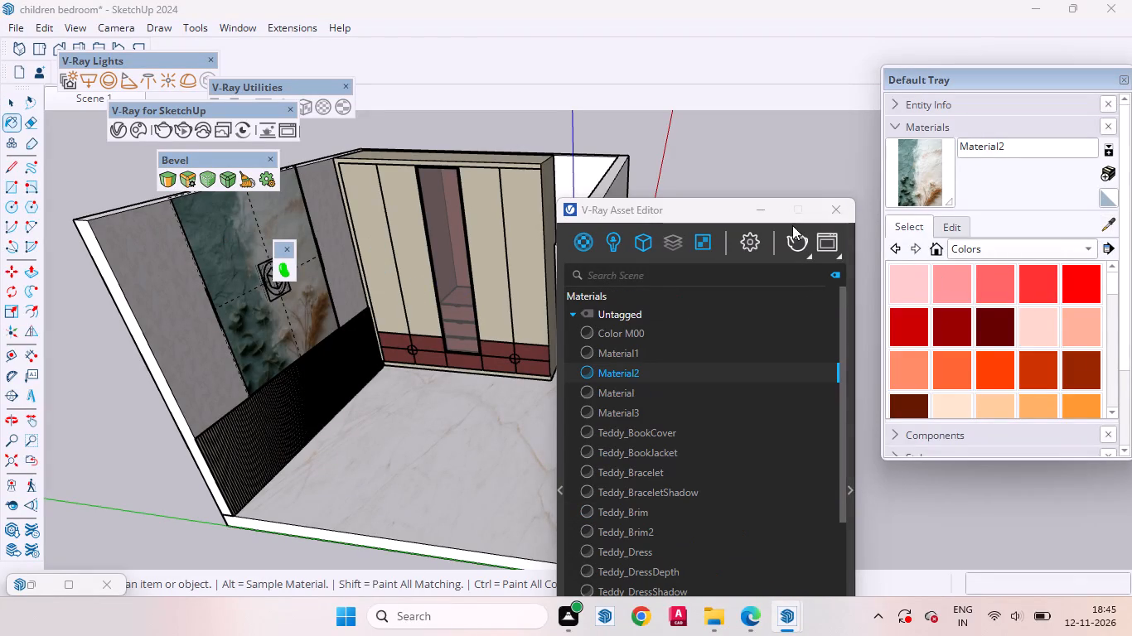
{"action": "left_click_drag", "start_coordinate": [703, 216], "coordinate": [639, 141]}
{"action": "left_click_drag", "start_coordinate": [613, 89], "coordinate": [608, 76]}
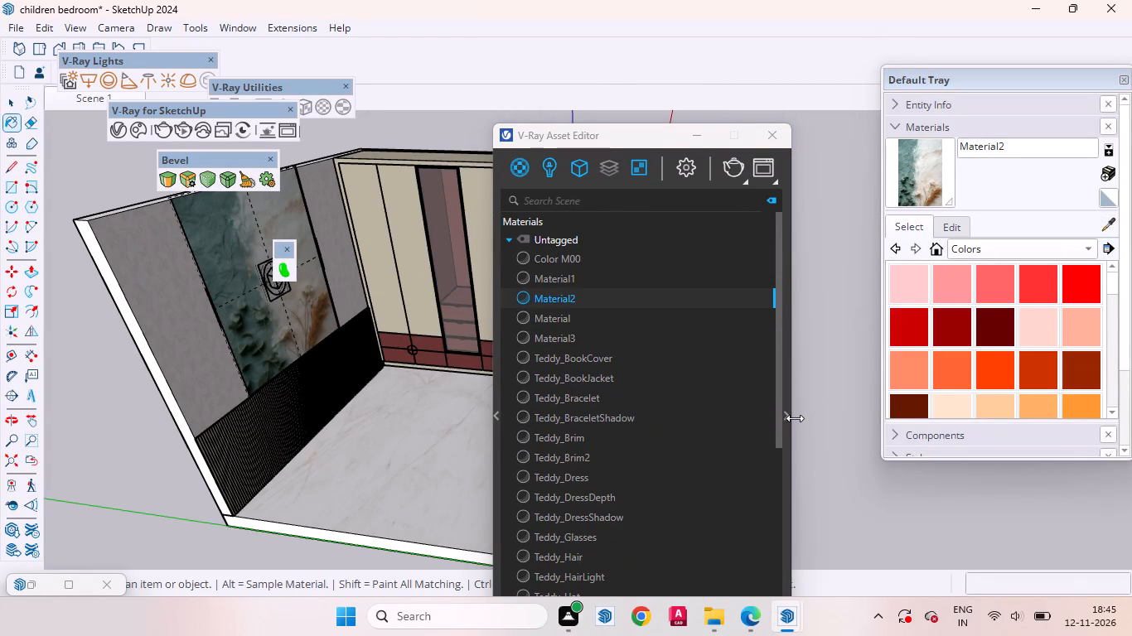
{"action": "left_click", "coordinate": [785, 419]}
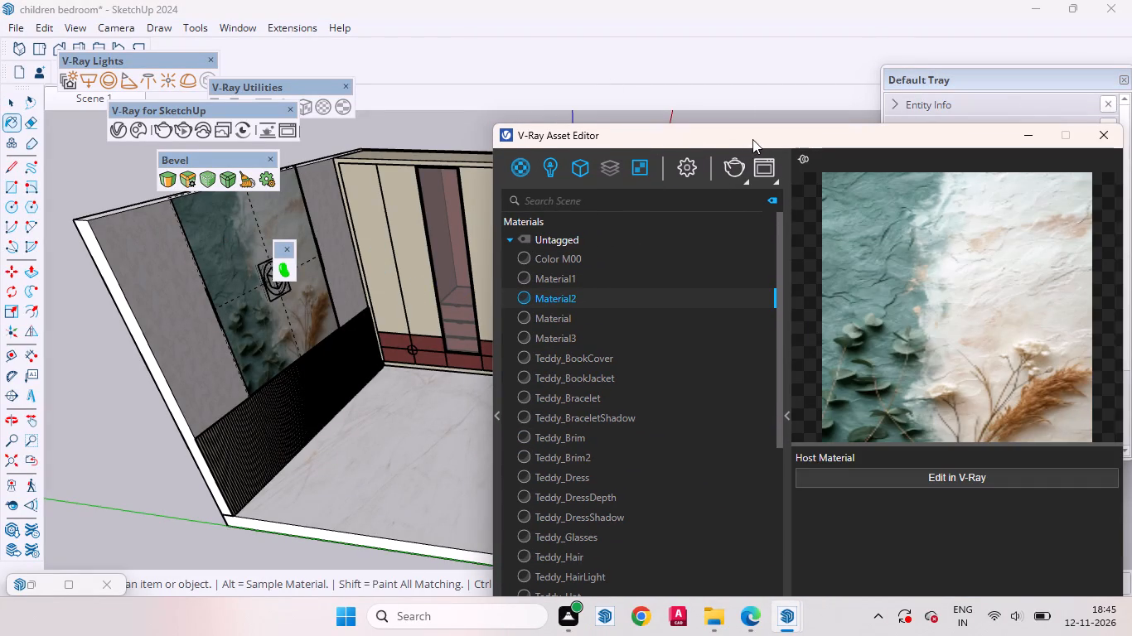
{"action": "left_click_drag", "start_coordinate": [752, 139], "coordinate": [516, 77]}
{"action": "left_click", "coordinate": [506, 67]}
{"action": "left_click", "coordinate": [713, 407]}
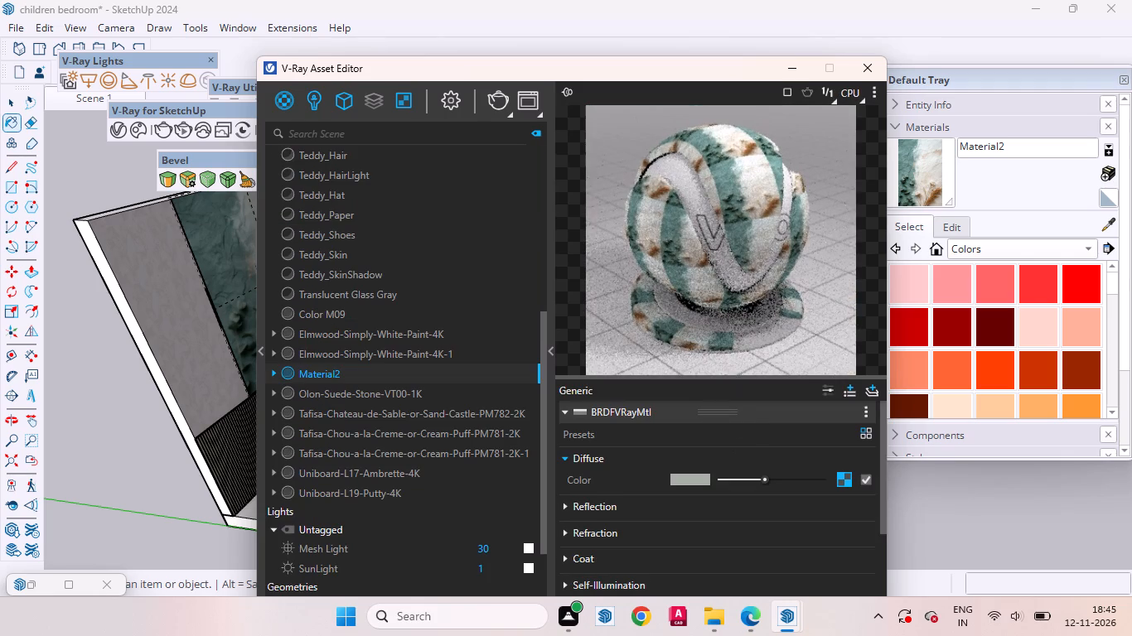
{"action": "scroll", "coordinate": [743, 378], "scroll_direction": "down", "scroll_amount": 2}
{"action": "left_click", "coordinate": [651, 508]}
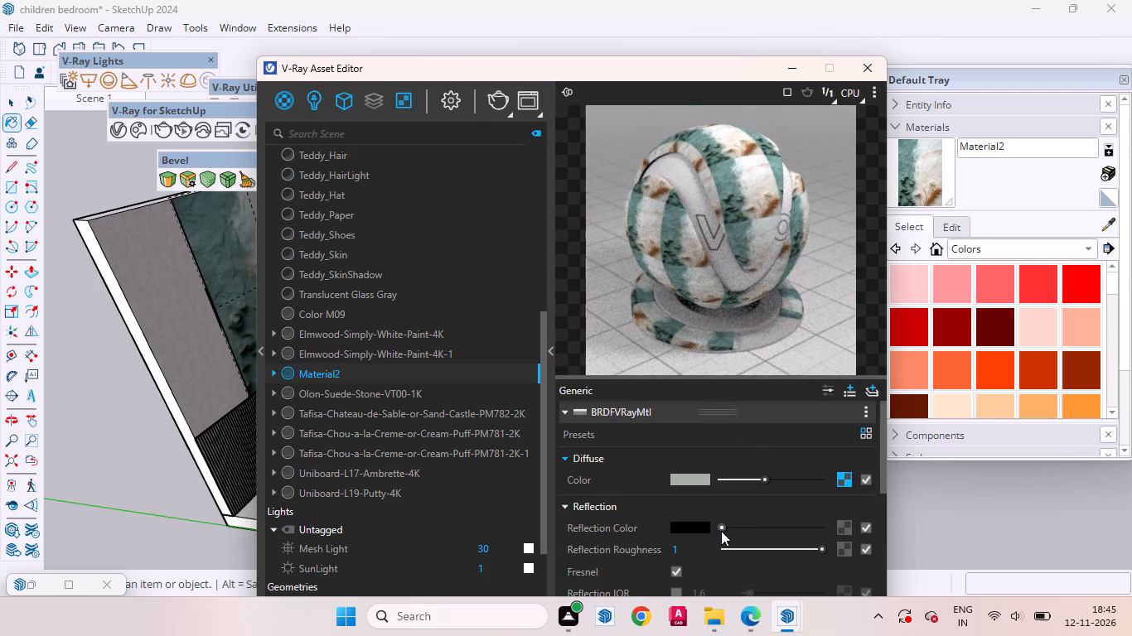
{"action": "left_click_drag", "start_coordinate": [722, 528], "coordinate": [762, 529]}
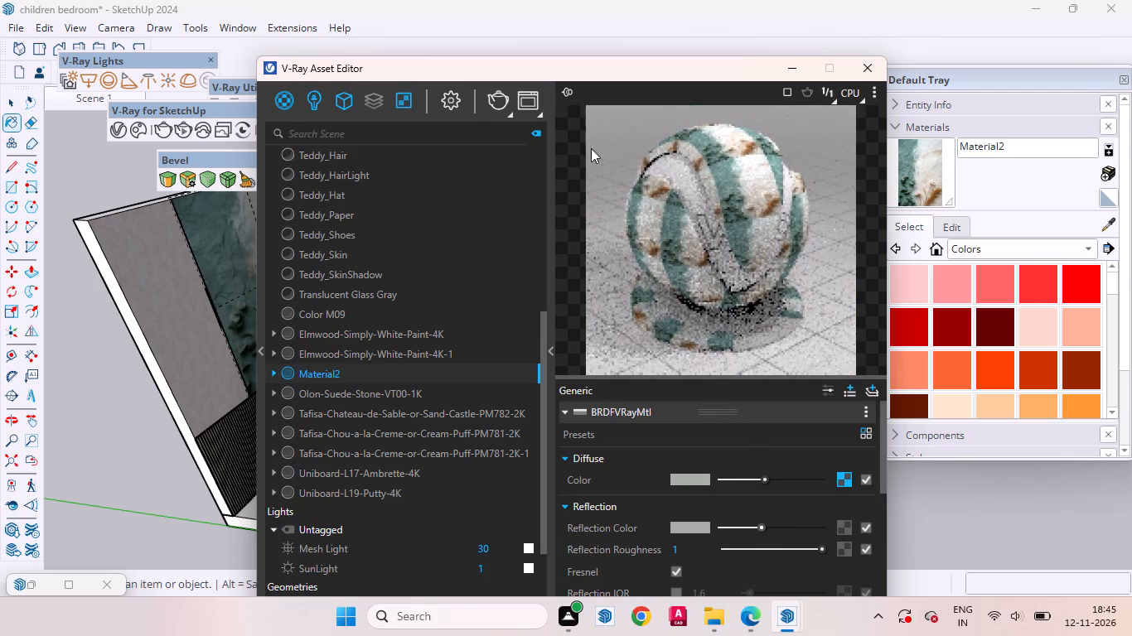
{"action": "left_click", "coordinate": [552, 349]}
{"action": "left_click_drag", "start_coordinate": [417, 66], "coordinate": [418, 66]}
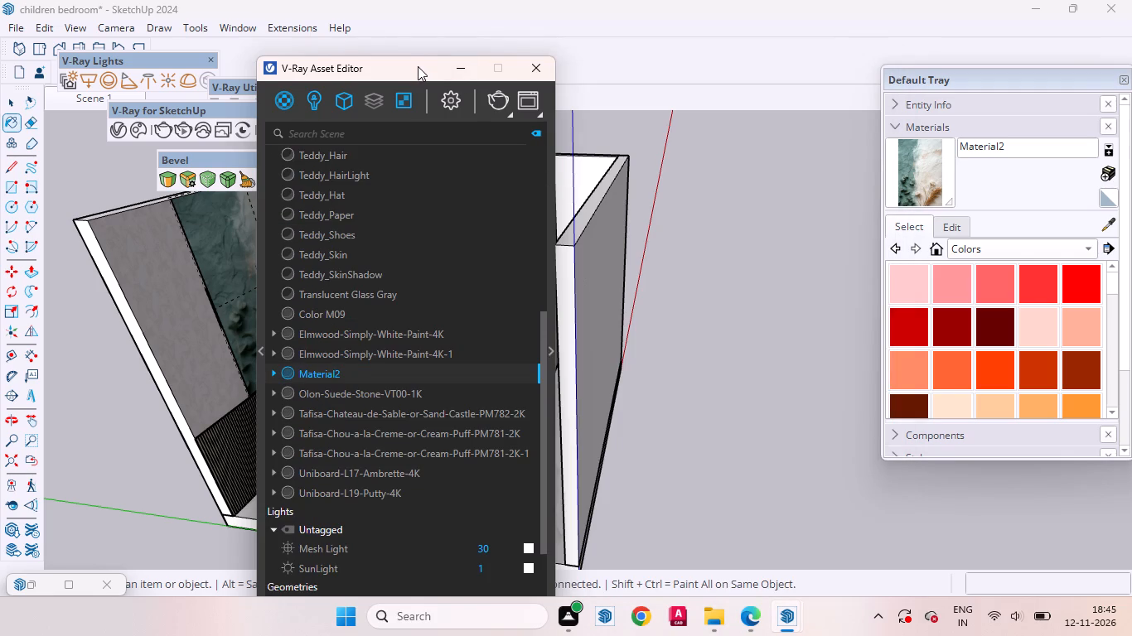
Sample Material3 from the plain grey wall panel beside the mural, make it V-Ray editable and raise its reflection colour to mid grey.
{"action": "left_click_drag", "start_coordinate": [418, 66], "coordinate": [537, 211]}
{"action": "left_click", "coordinate": [1106, 228]}
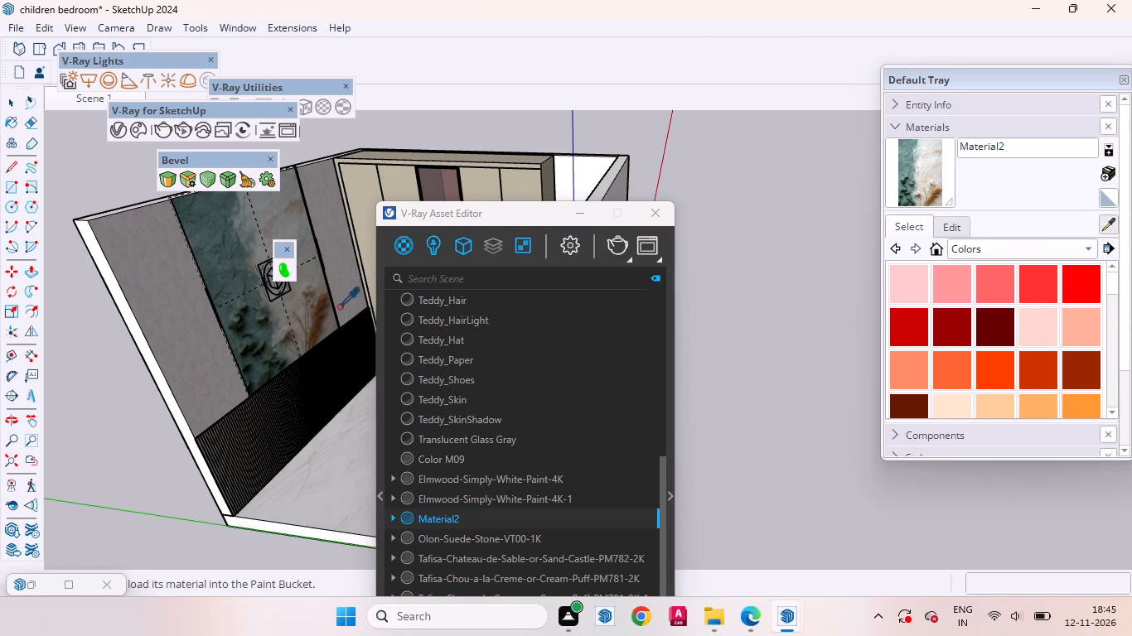
{"action": "left_click", "coordinate": [177, 305]}
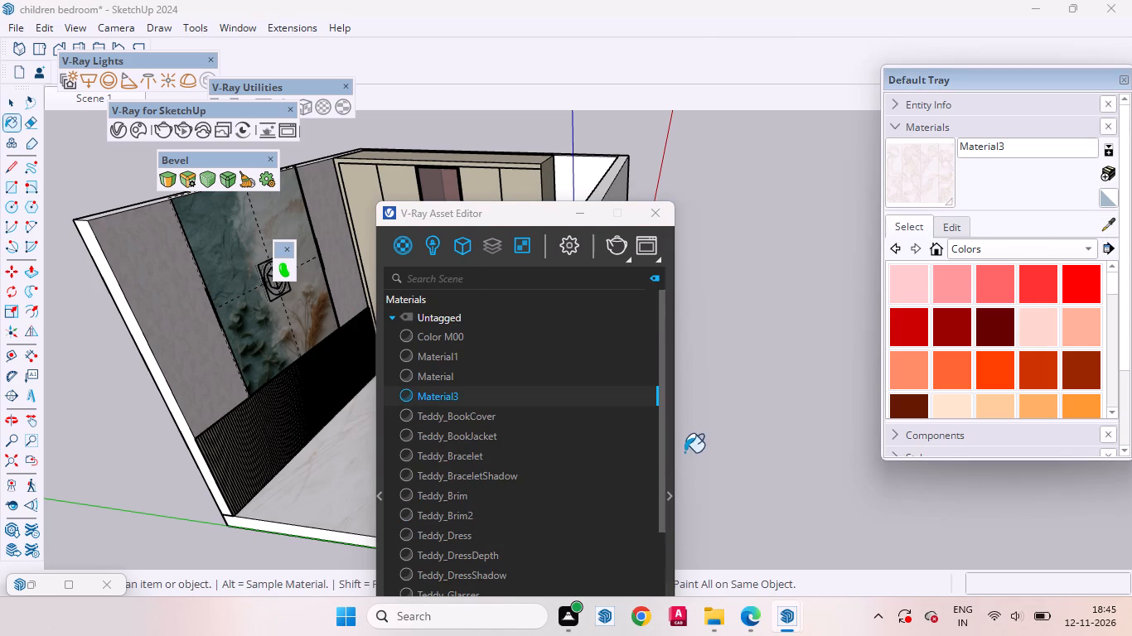
{"action": "left_click", "coordinate": [672, 470]}
{"action": "left_click_drag", "start_coordinate": [606, 214], "coordinate": [488, 0]}
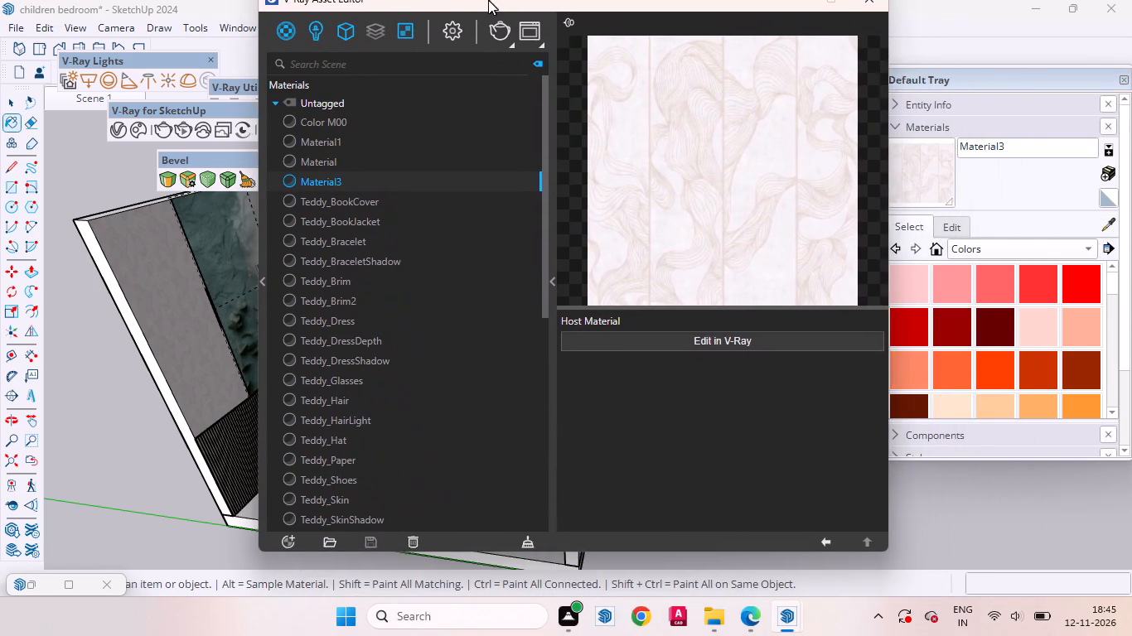
{"action": "left_click_drag", "start_coordinate": [488, 0], "coordinate": [484, 0]}
{"action": "left_click", "coordinate": [728, 349]}
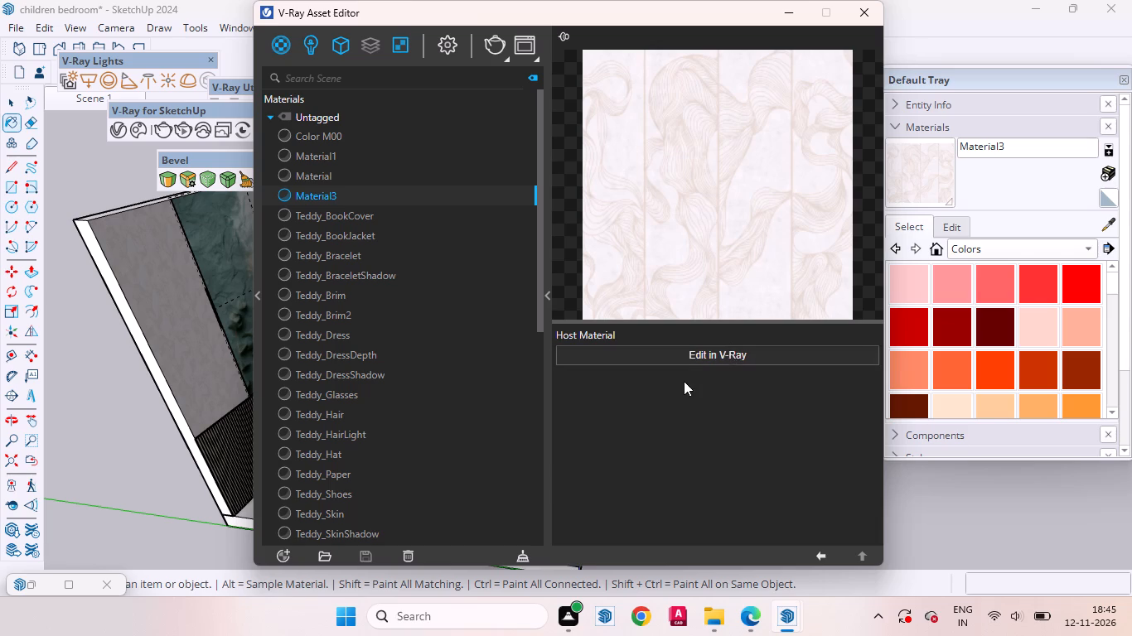
{"action": "left_click", "coordinate": [674, 449]}
{"action": "left_click_drag", "start_coordinate": [715, 472], "coordinate": [752, 475]}
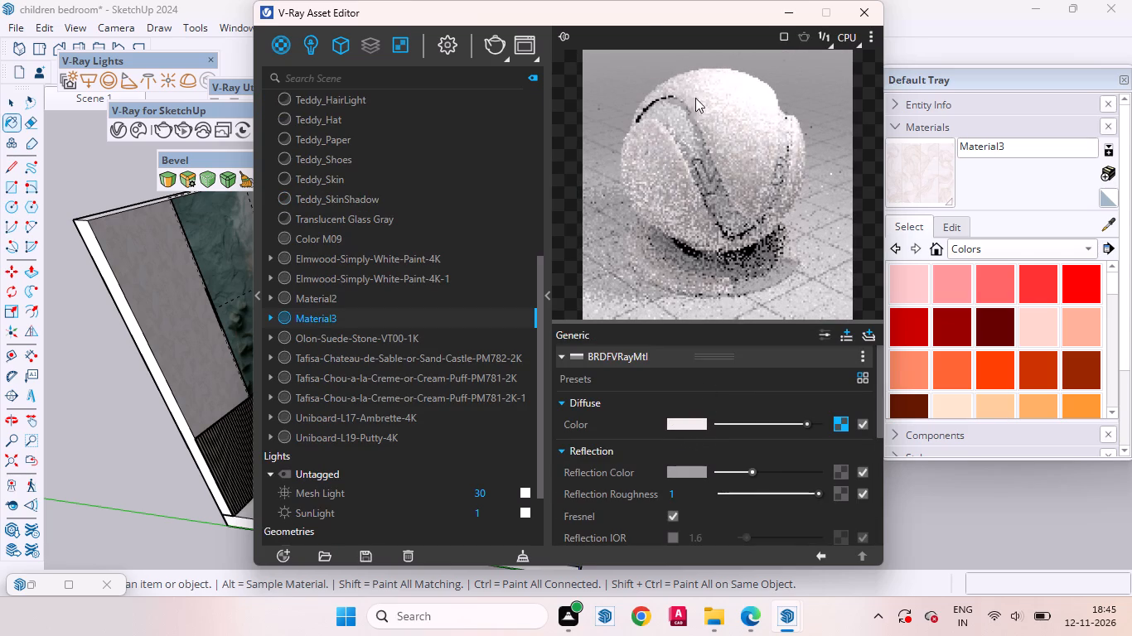
{"action": "left_click_drag", "start_coordinate": [642, 16], "coordinate": [633, 89]}
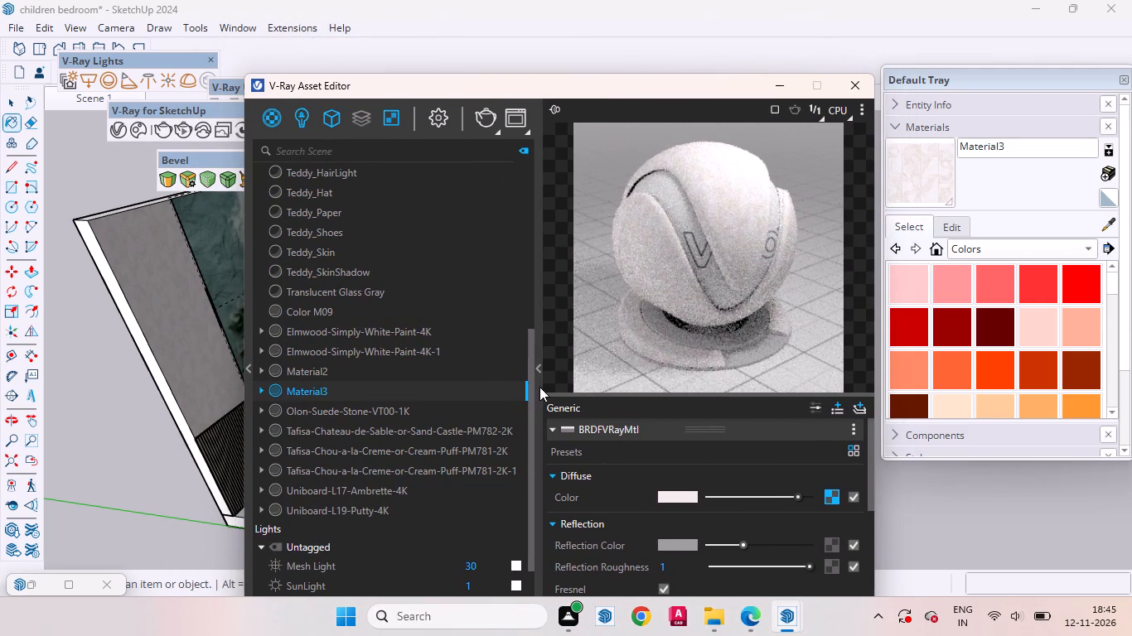
{"action": "left_click", "coordinate": [539, 382]}
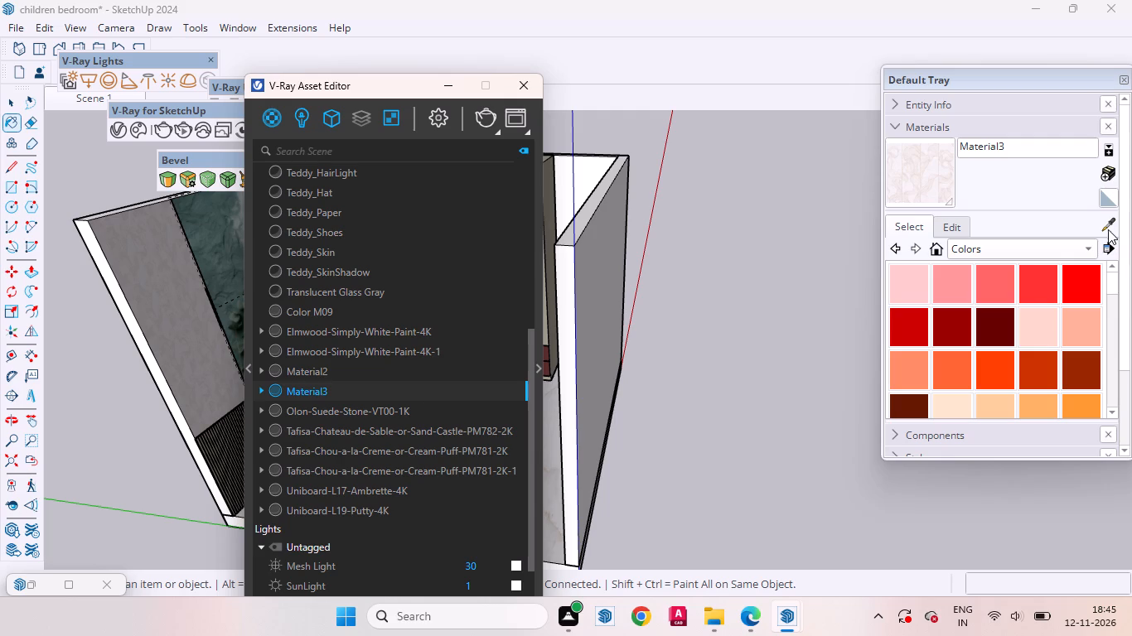
Sample the veined marble Material1 from the bedroom floor and make it V-Ray editable.
{"action": "left_click", "coordinate": [1108, 228]}
{"action": "scroll", "coordinate": [694, 445], "scroll_direction": "down", "scroll_amount": 8}
{"action": "scroll", "coordinate": [607, 457], "scroll_direction": "up", "scroll_amount": 10}
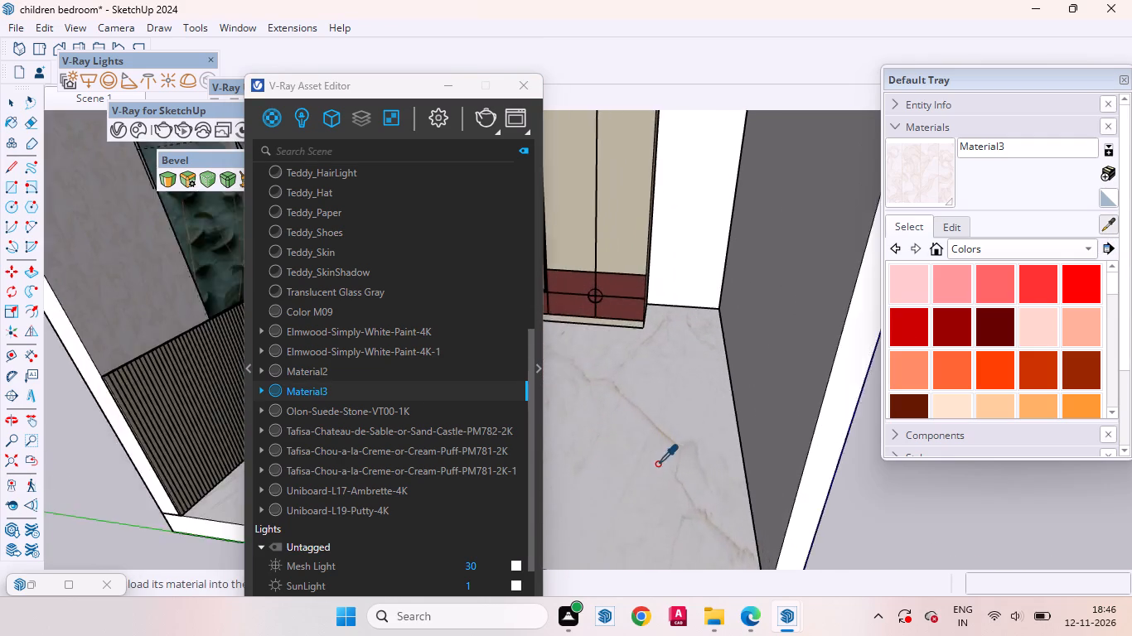
{"action": "scroll", "coordinate": [657, 464], "scroll_direction": "up", "scroll_amount": 5}
{"action": "middle_click_drag", "start_coordinate": [674, 482], "coordinate": [693, 426]}
{"action": "left_click", "coordinate": [685, 464]}
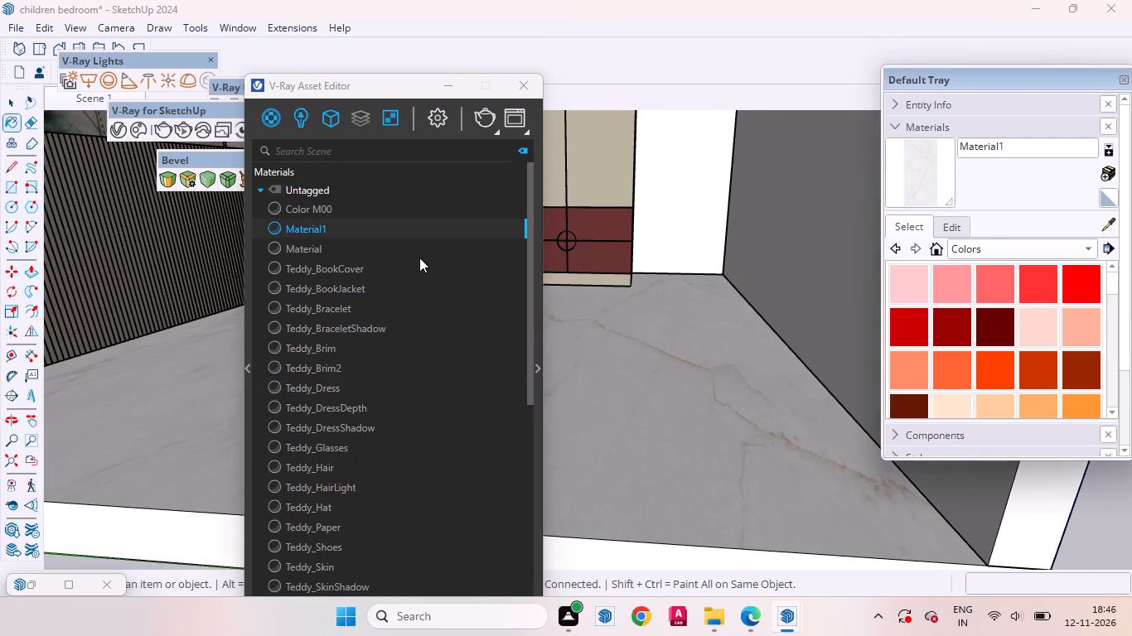
{"action": "left_click", "coordinate": [539, 361]}
{"action": "left_click", "coordinate": [698, 427]}
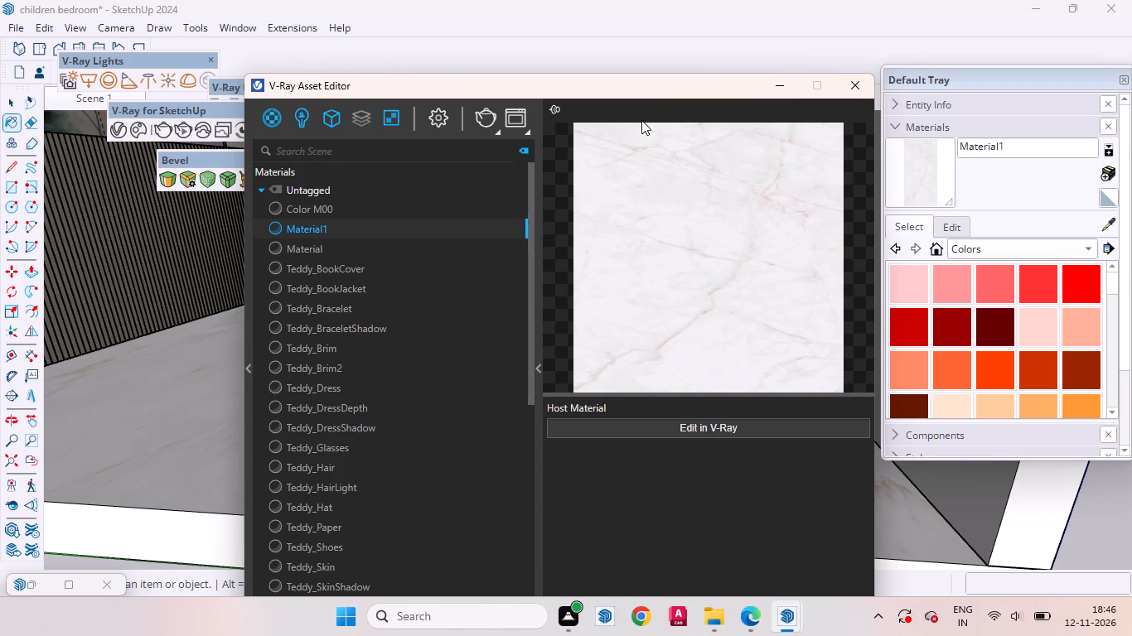
Set the floor marble's surface control to Use Glossiness and raise its V-Ray reflection colour to mid grey.
{"action": "left_click_drag", "start_coordinate": [640, 94], "coordinate": [635, 23]}
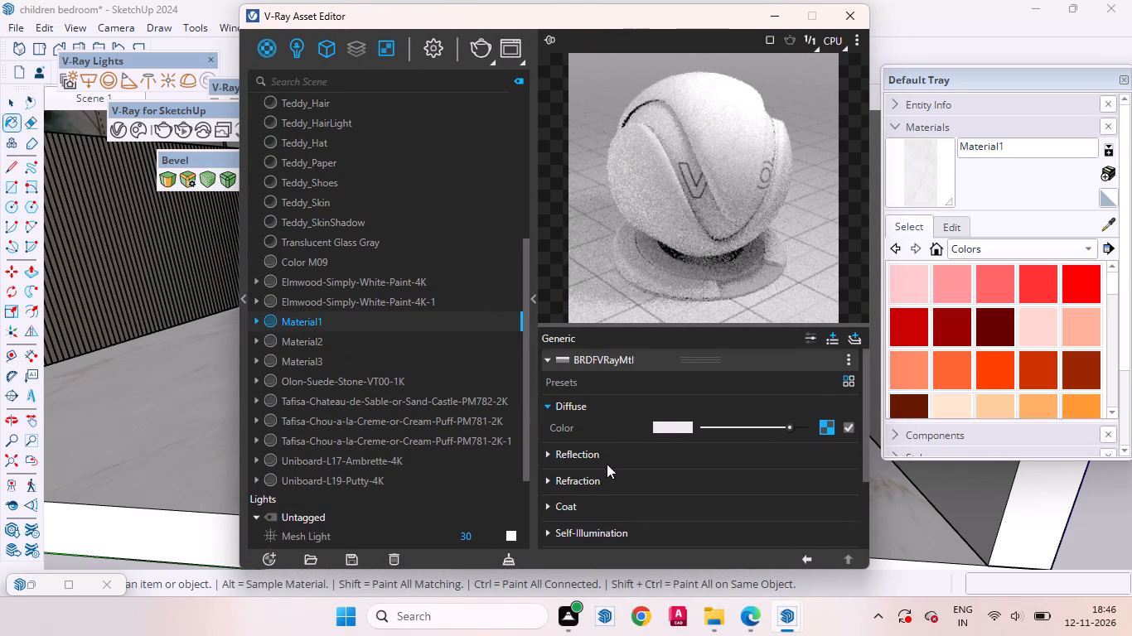
{"action": "left_click", "coordinate": [607, 462]}
{"action": "scroll", "coordinate": [679, 370], "scroll_direction": "down", "scroll_amount": 4}
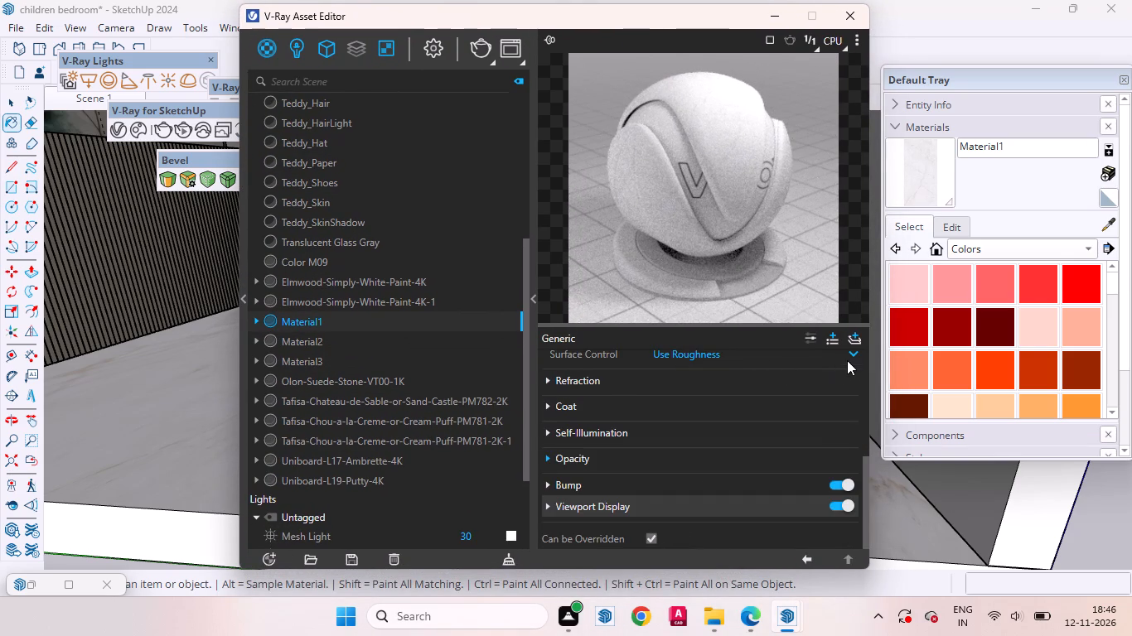
{"action": "left_click", "coordinate": [852, 359]}
{"action": "left_click", "coordinate": [703, 372]}
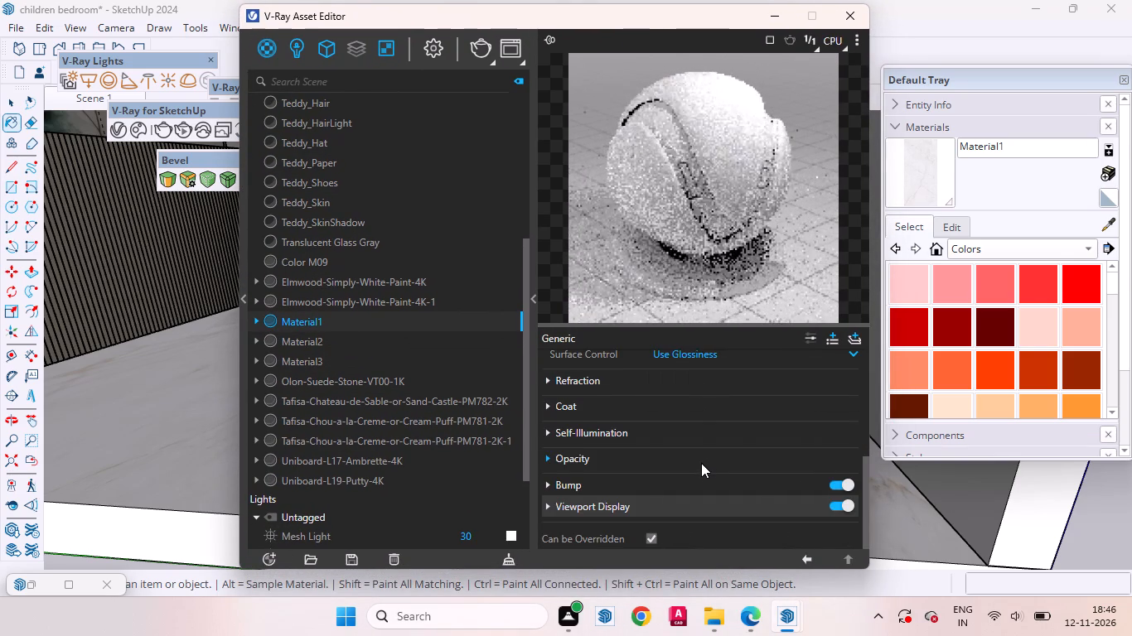
{"action": "scroll", "coordinate": [701, 463], "scroll_direction": "up", "scroll_amount": 3}
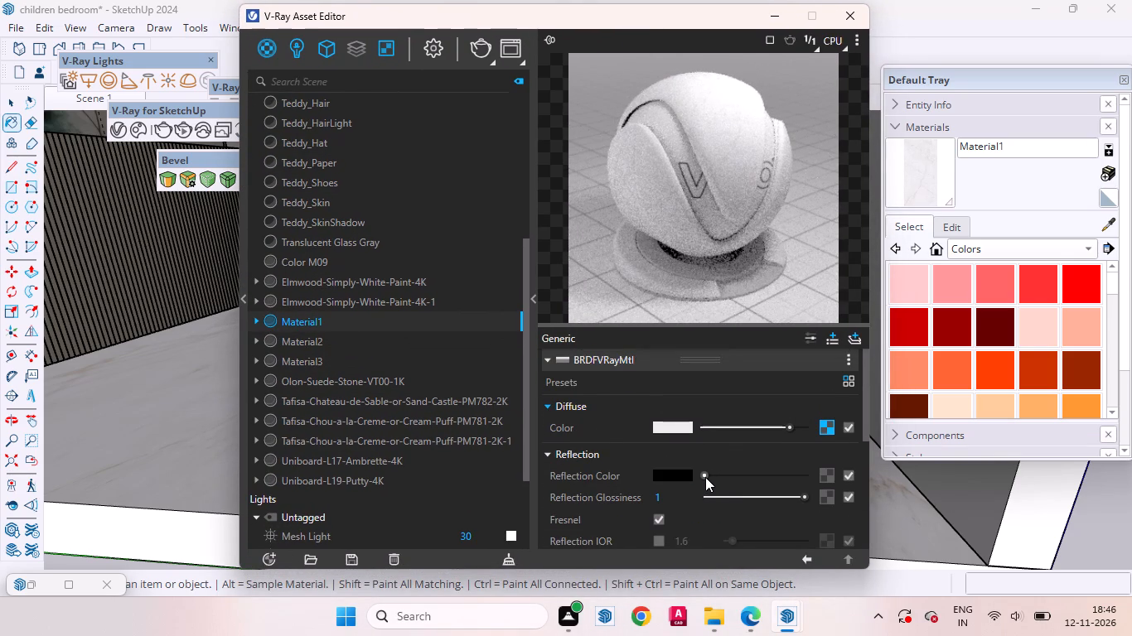
{"action": "left_click_drag", "start_coordinate": [705, 477], "coordinate": [741, 476]}
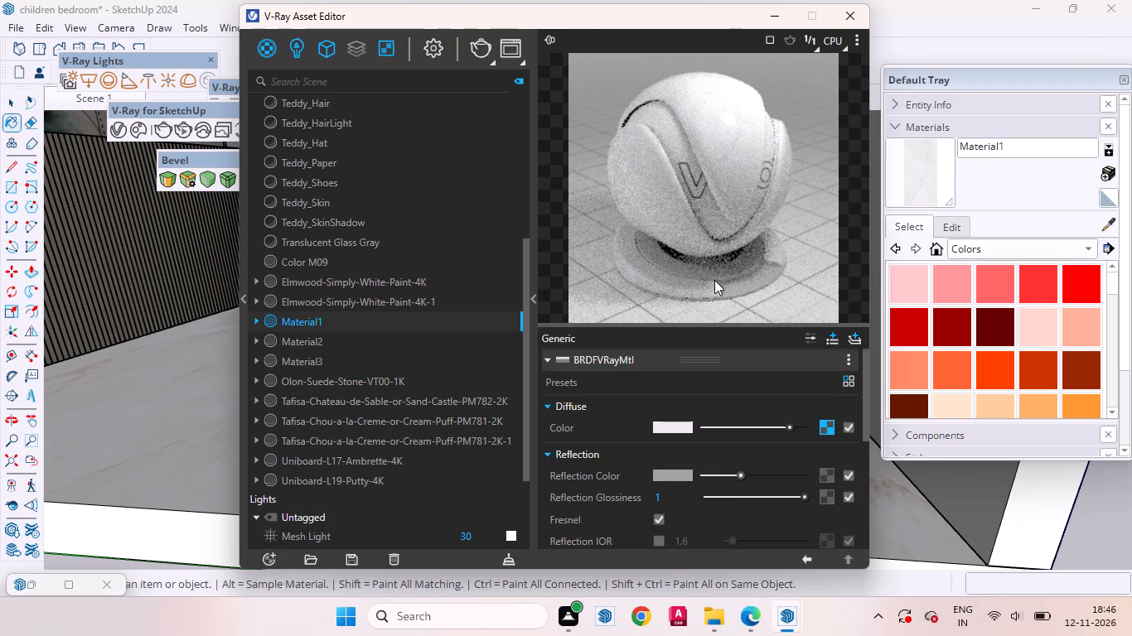
{"action": "left_click", "coordinate": [533, 306]}
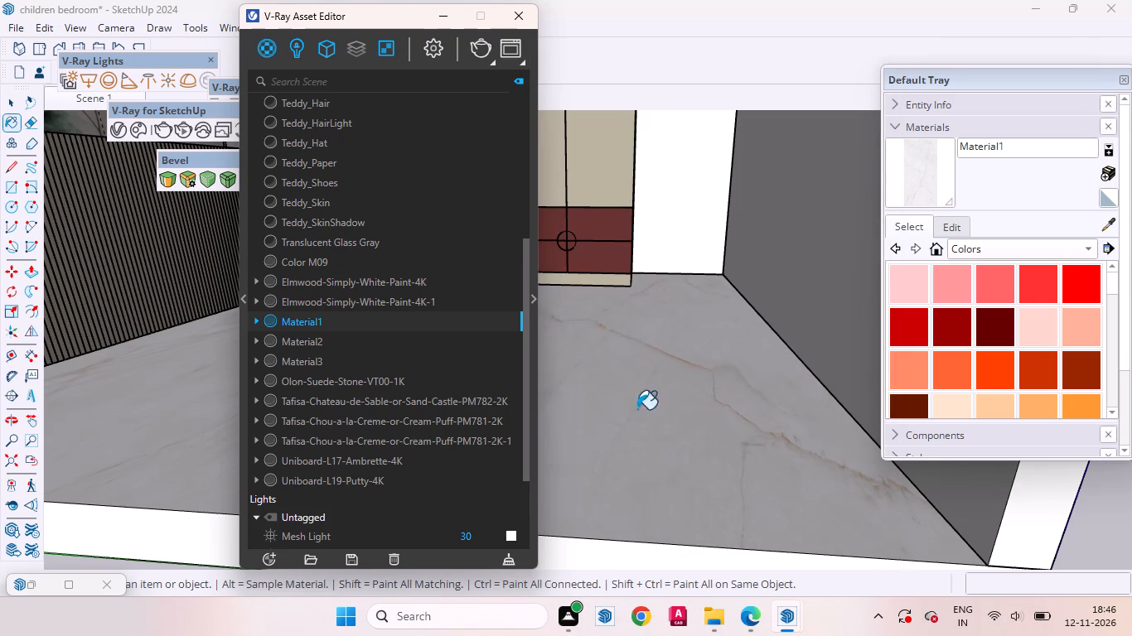
Return to the Scene 1 view with the Select tool active and minimise the V-Ray Asset Editor to uncover the wardrobe.
{"action": "left_click", "coordinate": [9, 101]}
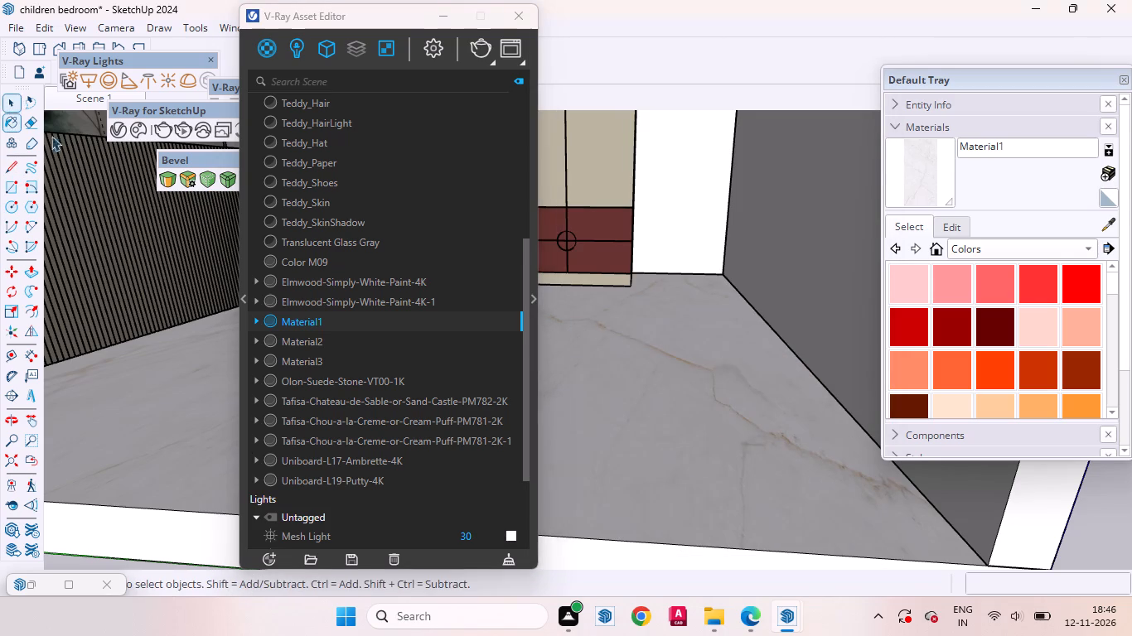
{"action": "scroll", "coordinate": [587, 478], "scroll_direction": "down", "scroll_amount": 17}
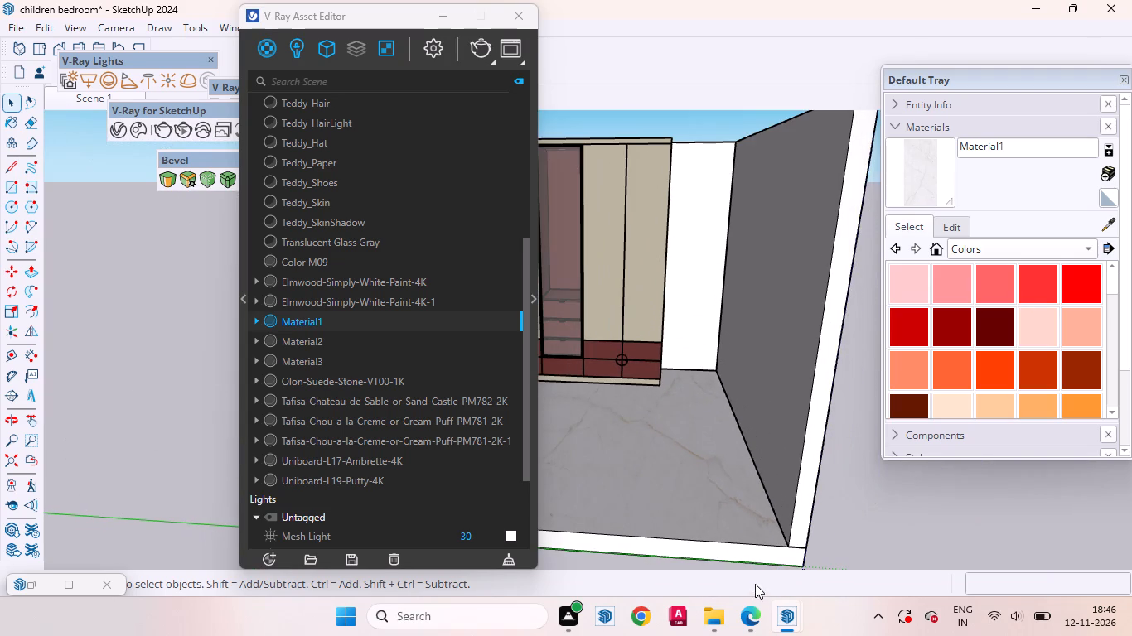
{"action": "scroll", "coordinate": [755, 584], "scroll_direction": "down", "scroll_amount": 4}
{"action": "scroll", "coordinate": [667, 369], "scroll_direction": "down", "scroll_amount": 8}
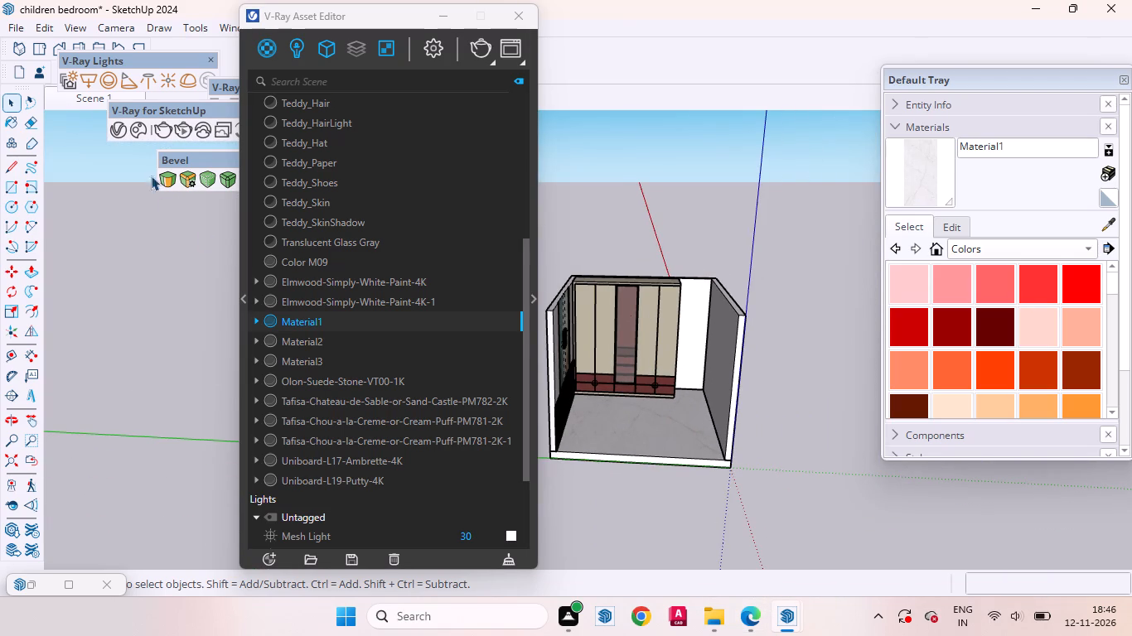
{"action": "left_click", "coordinate": [66, 99]}
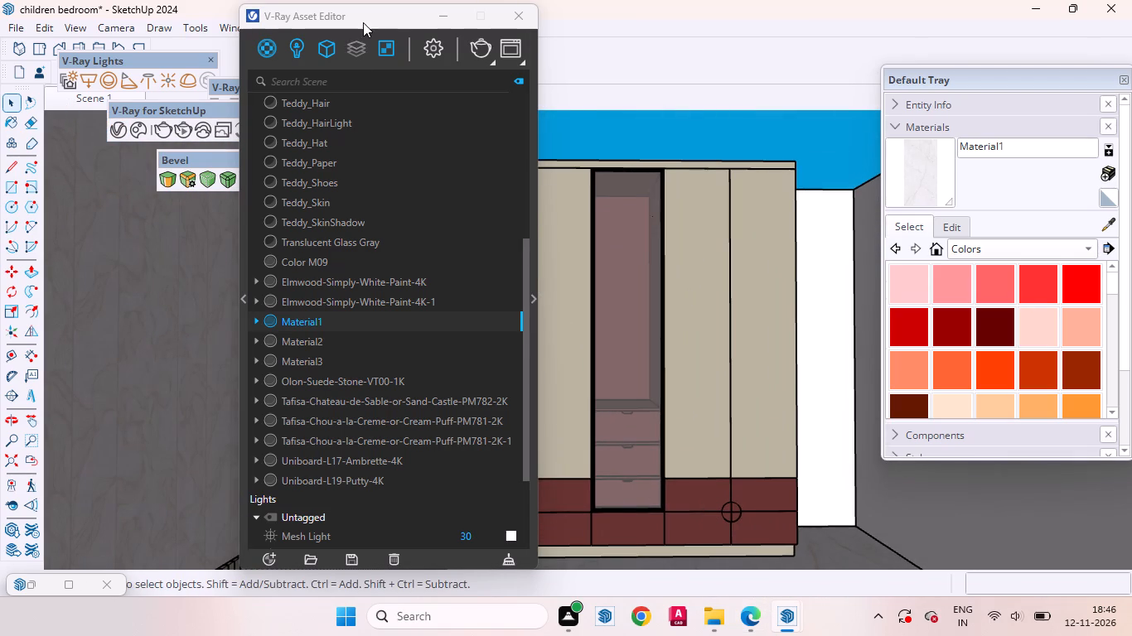
{"action": "left_click_drag", "start_coordinate": [363, 22], "coordinate": [661, 207]}
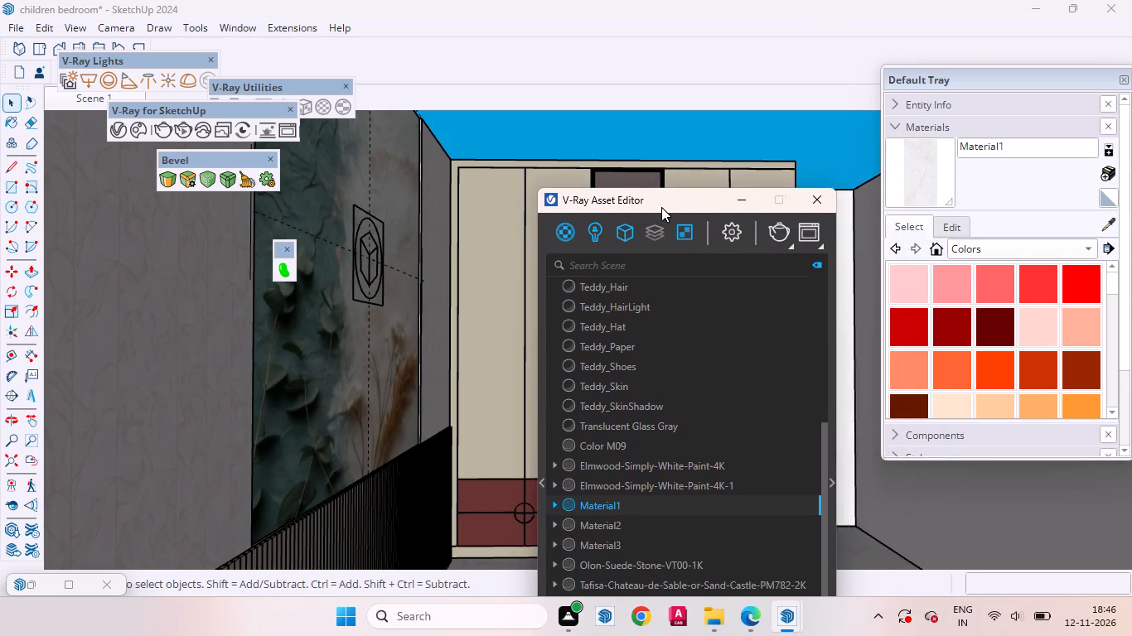
{"action": "left_click_drag", "start_coordinate": [661, 207], "coordinate": [684, 196]}
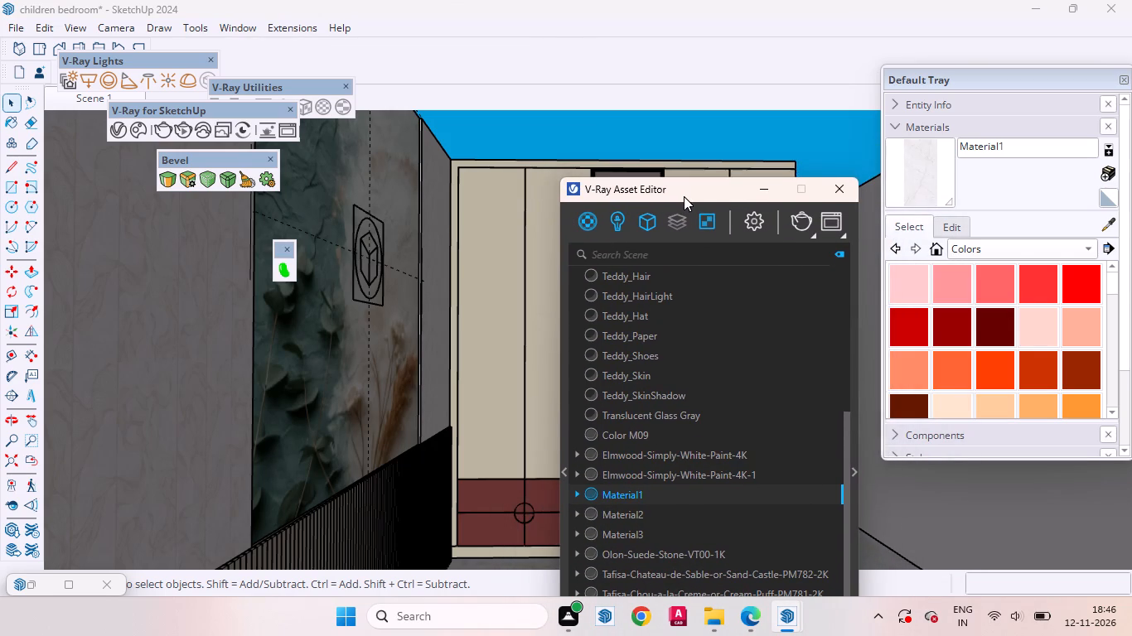
{"action": "left_click_drag", "start_coordinate": [684, 196], "coordinate": [658, 201]}
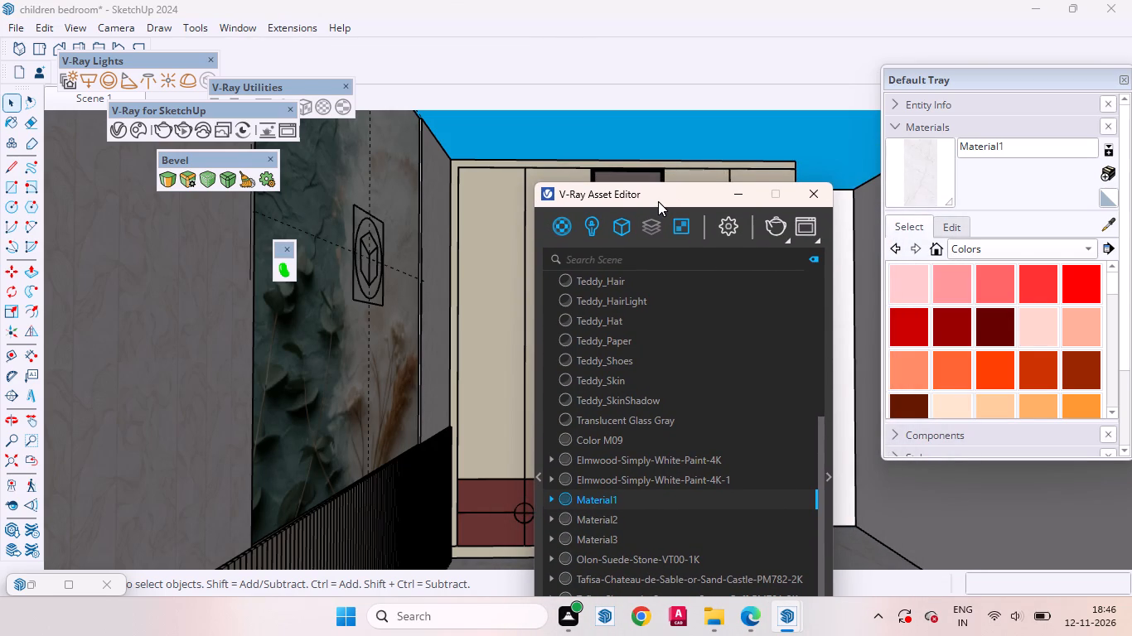
{"action": "left_click_drag", "start_coordinate": [658, 201], "coordinate": [658, 200]}
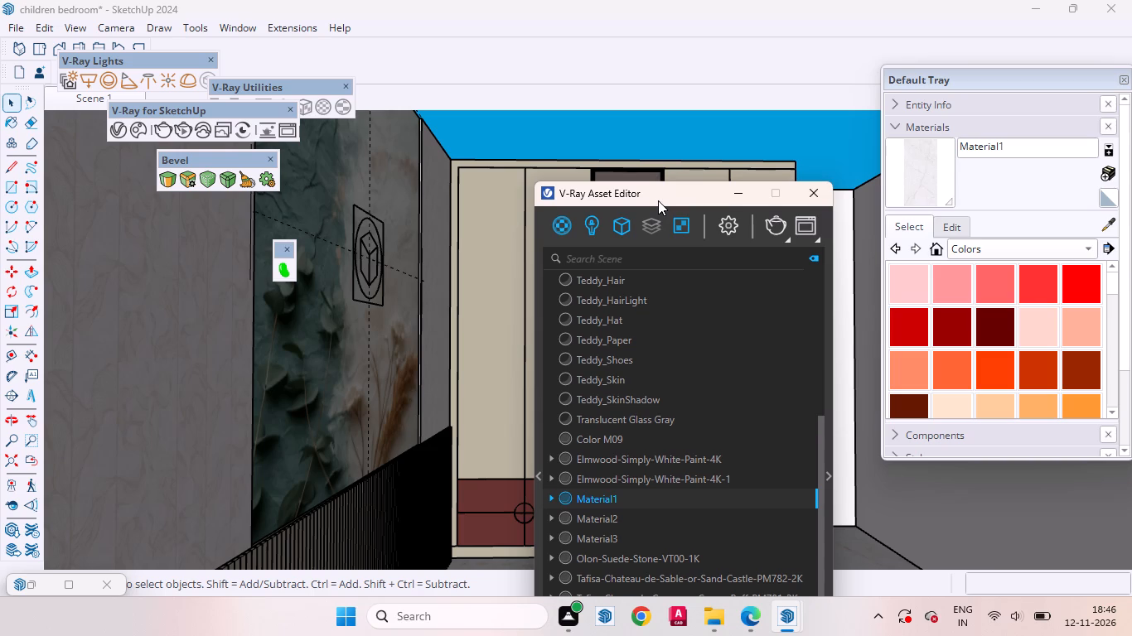
{"action": "left_click_drag", "start_coordinate": [658, 200], "coordinate": [711, 162]}
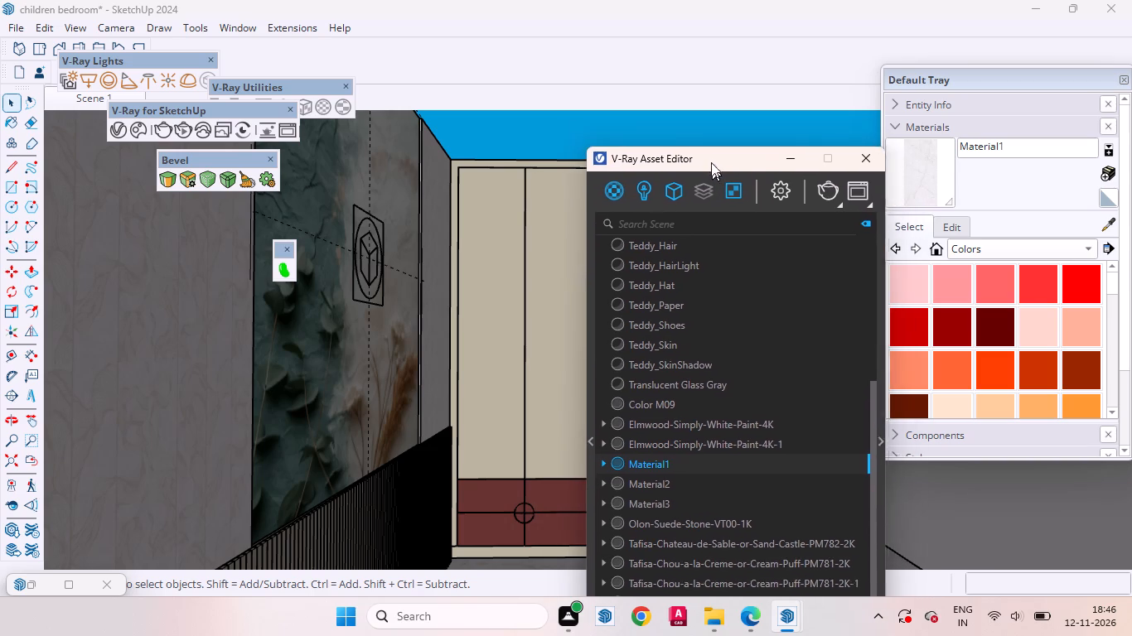
{"action": "left_click_drag", "start_coordinate": [711, 162], "coordinate": [800, 153]}
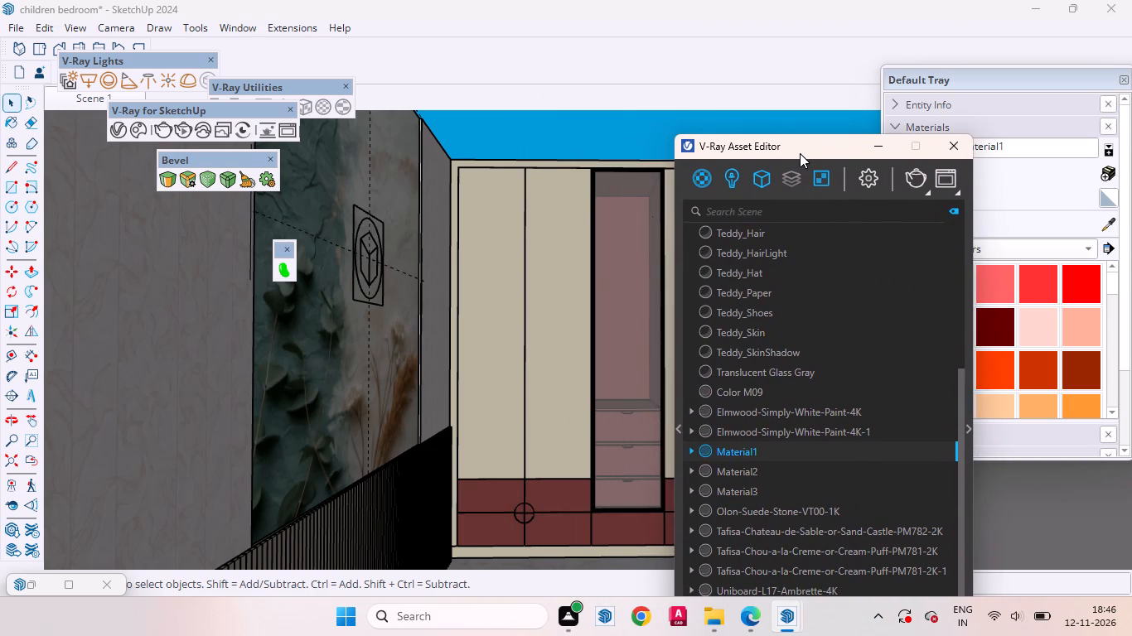
{"action": "left_click_drag", "start_coordinate": [800, 153], "coordinate": [779, 144]}
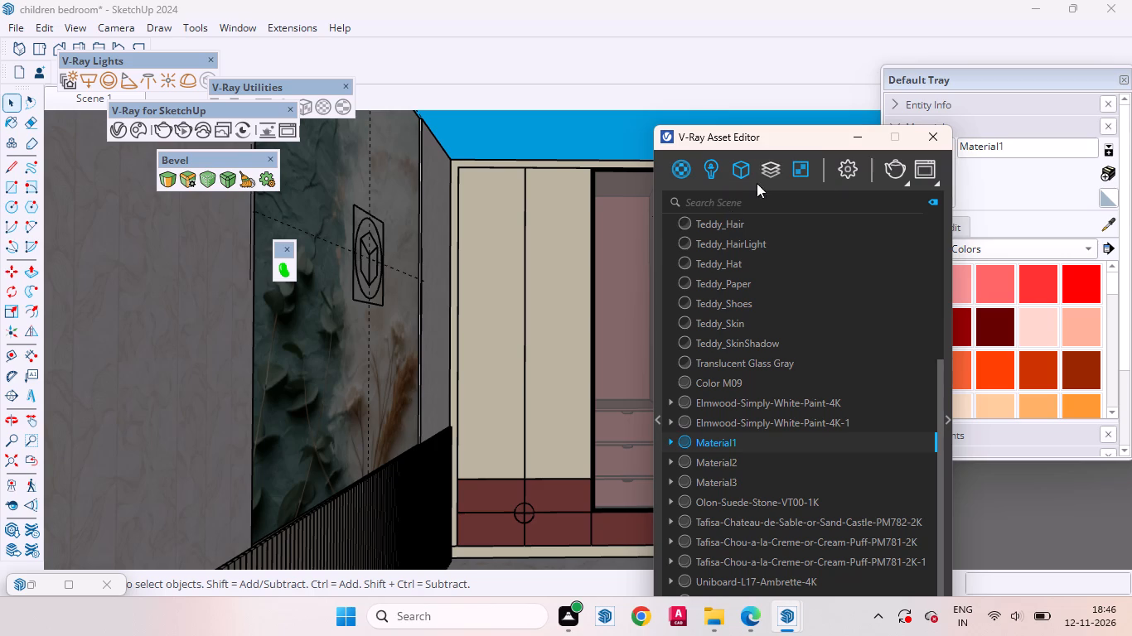
{"action": "left_click", "coordinate": [854, 140]}
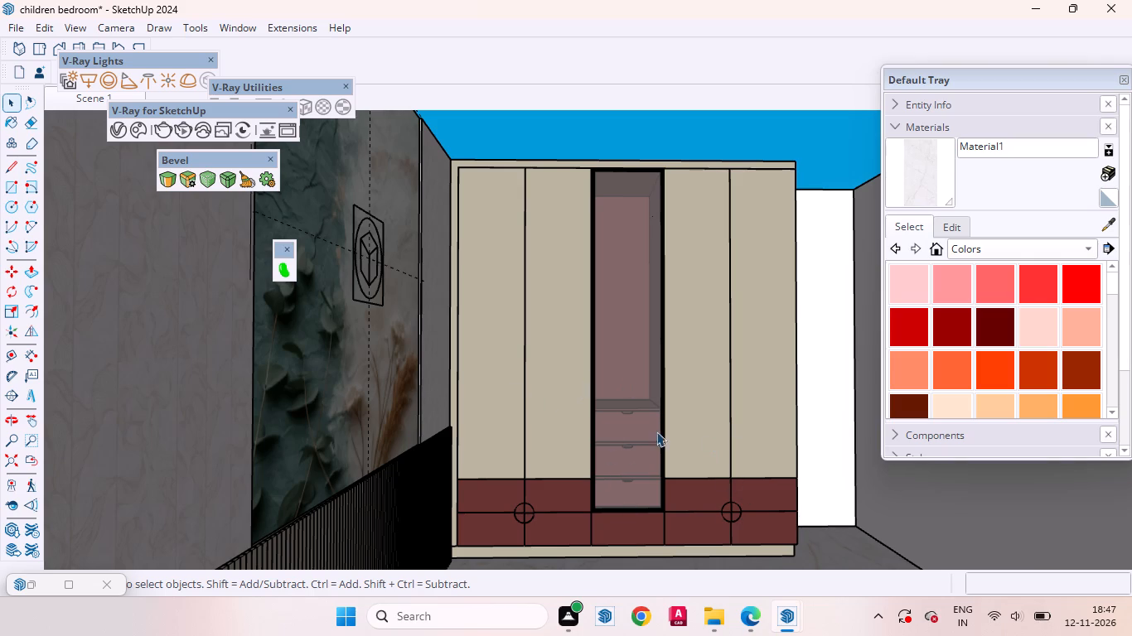
Examine the wardrobe's shutters, glazed niche and drawers from the Scene 1 viewpoint.
{"action": "scroll", "coordinate": [774, 448], "scroll_direction": "up", "scroll_amount": 3}
{"action": "scroll", "coordinate": [546, 413], "scroll_direction": "down", "scroll_amount": 1}
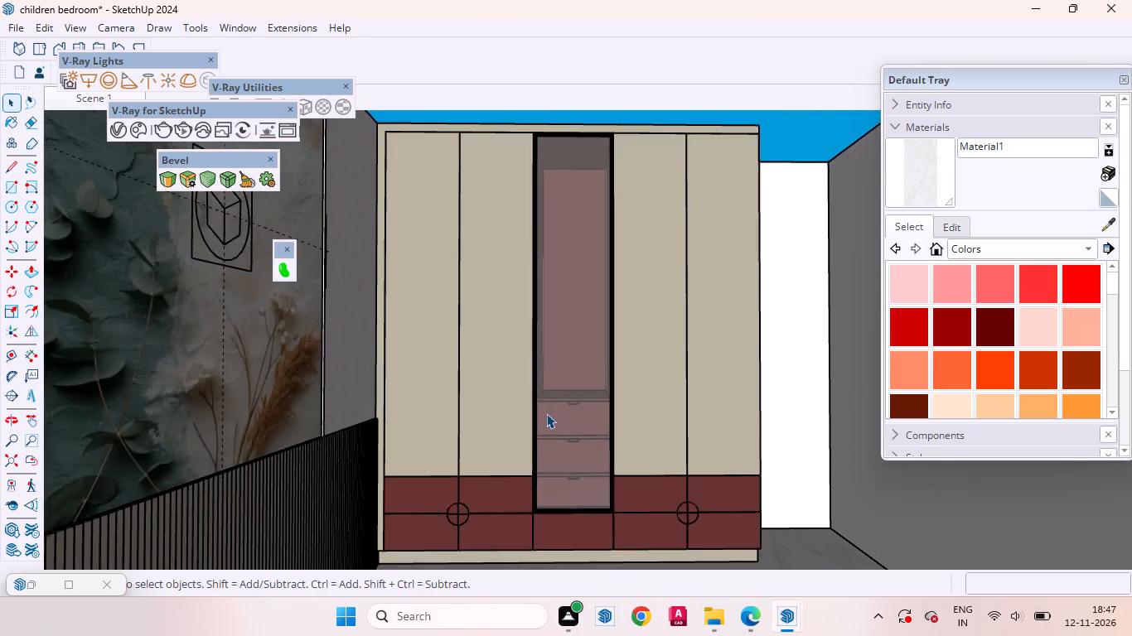
{"action": "scroll", "coordinate": [546, 413], "scroll_direction": "down", "scroll_amount": 2}
{"action": "scroll", "coordinate": [692, 383], "scroll_direction": "up", "scroll_amount": 2}
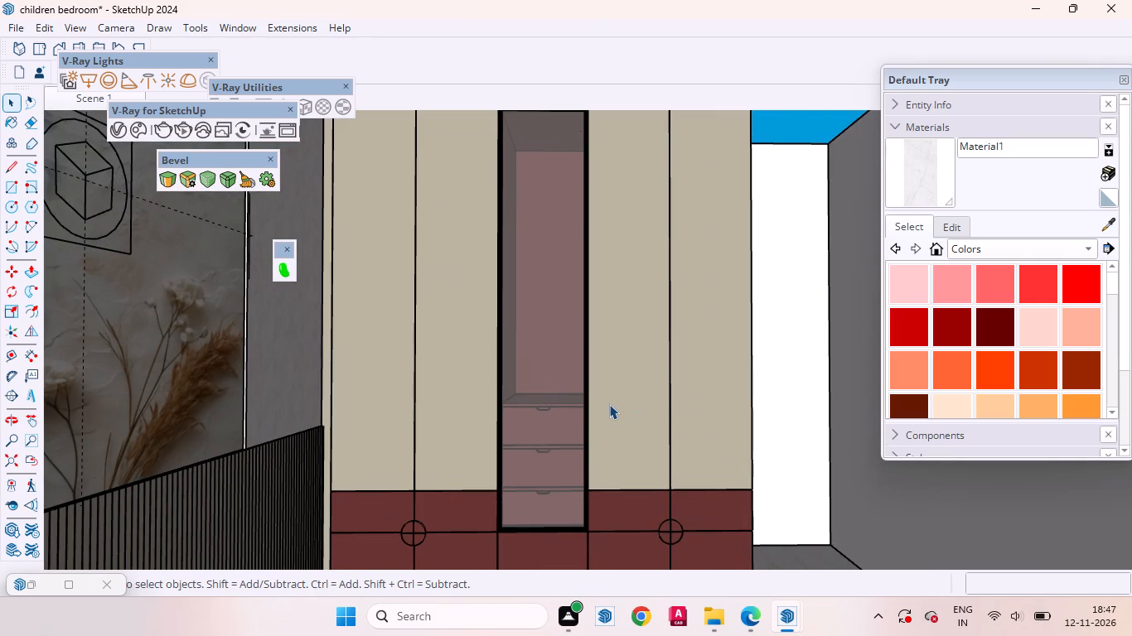
{"action": "scroll", "coordinate": [596, 411], "scroll_direction": "down", "scroll_amount": 2}
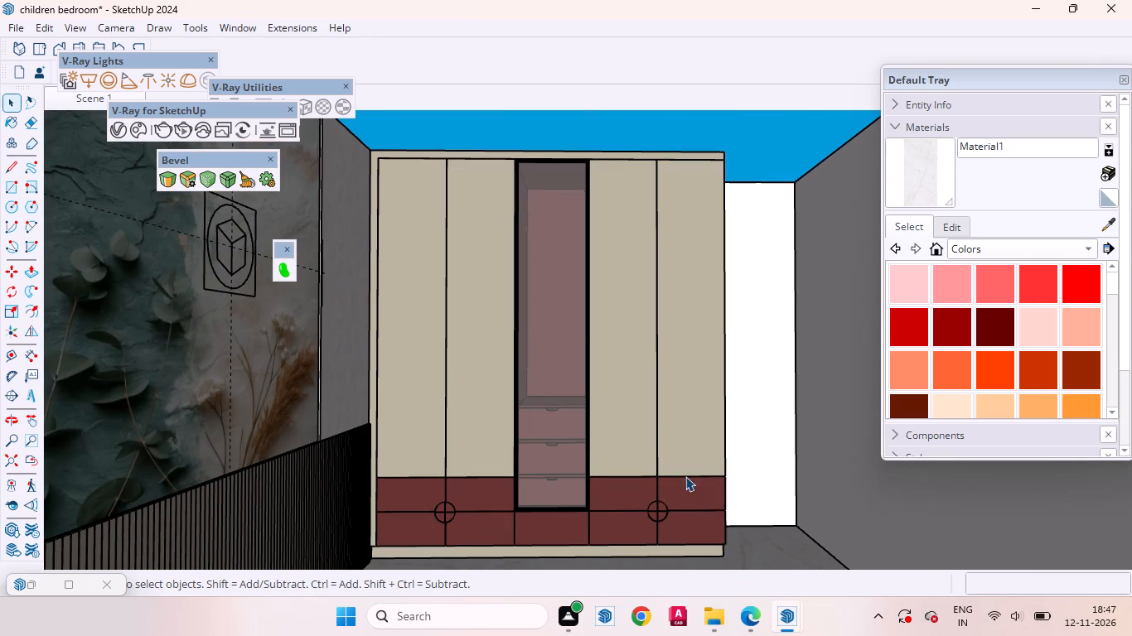
{"action": "scroll", "coordinate": [549, 380], "scroll_direction": "down", "scroll_amount": 1}
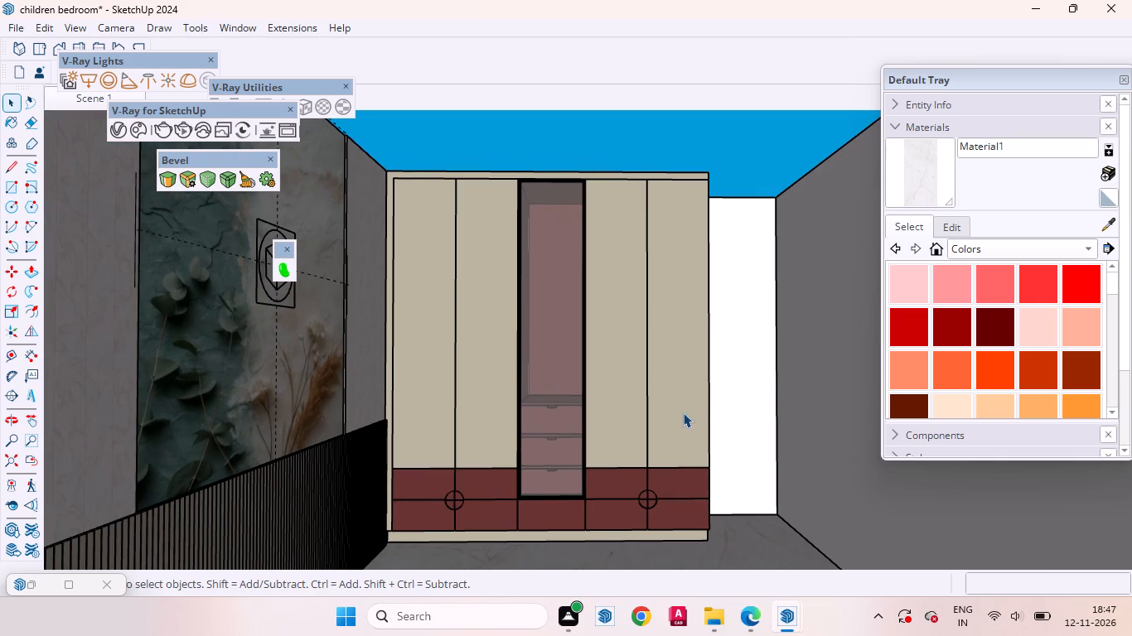
{"action": "scroll", "coordinate": [657, 433], "scroll_direction": "up", "scroll_amount": 1}
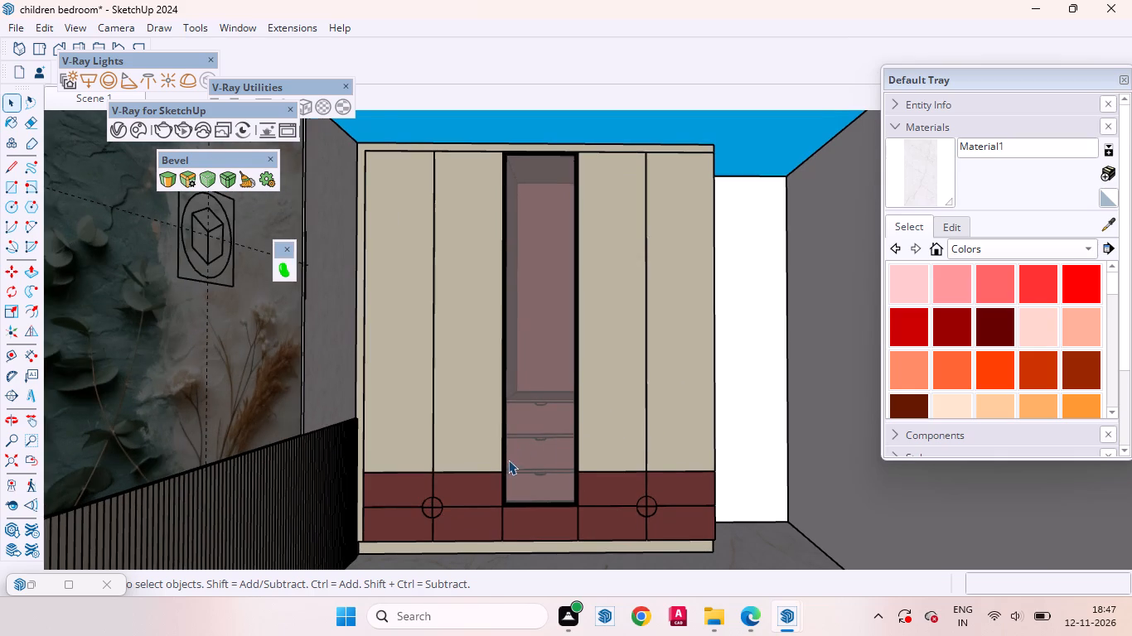
{"action": "scroll", "coordinate": [506, 460], "scroll_direction": "down", "scroll_amount": 1}
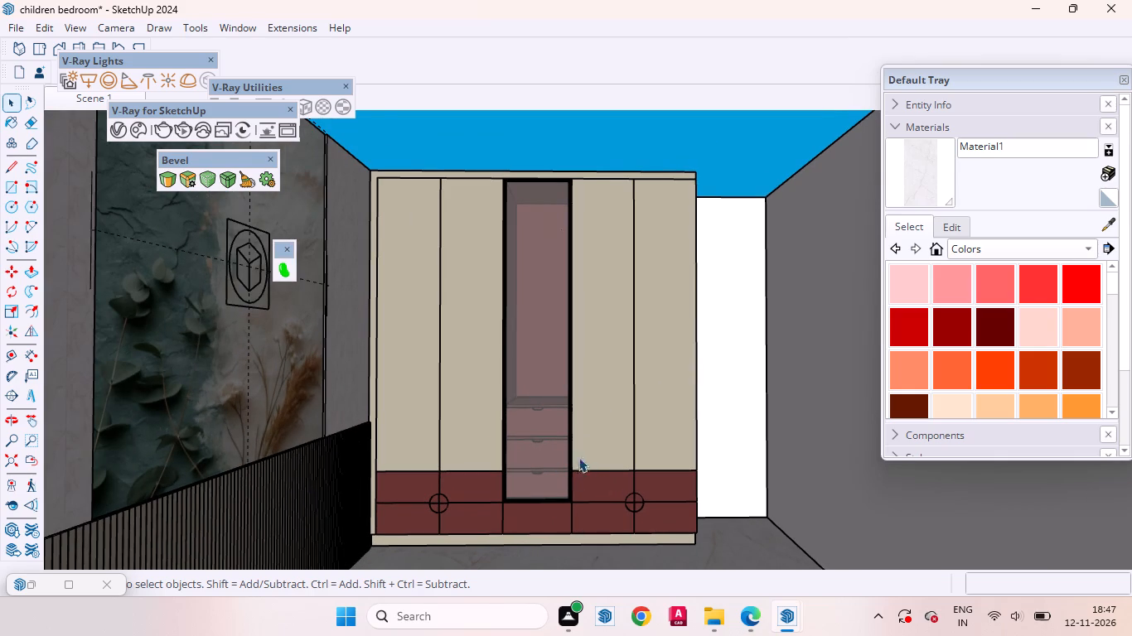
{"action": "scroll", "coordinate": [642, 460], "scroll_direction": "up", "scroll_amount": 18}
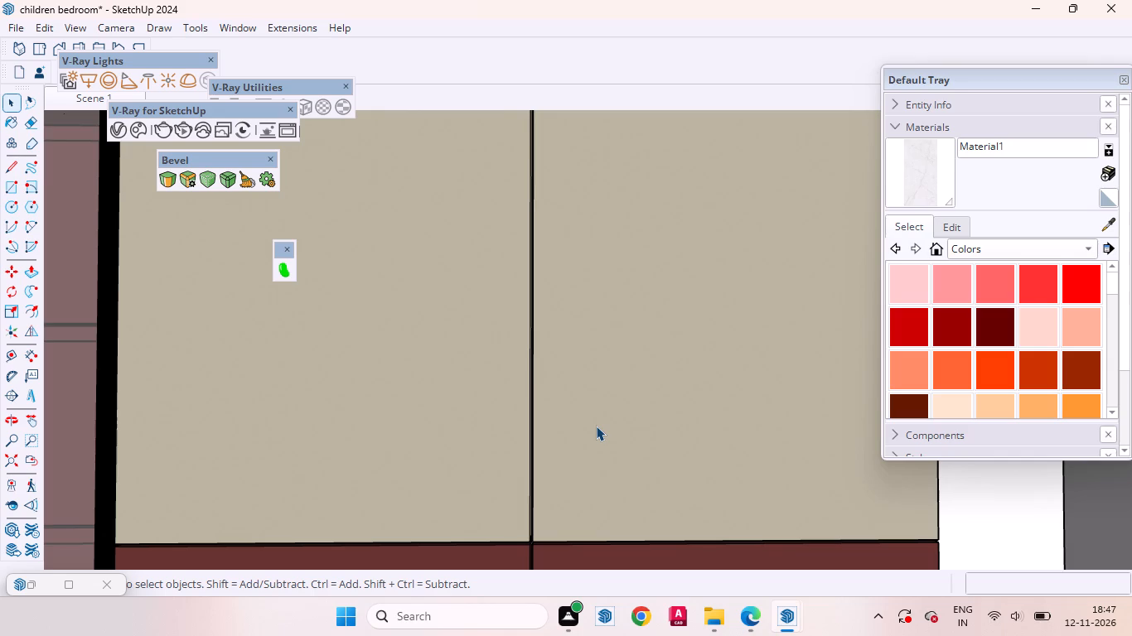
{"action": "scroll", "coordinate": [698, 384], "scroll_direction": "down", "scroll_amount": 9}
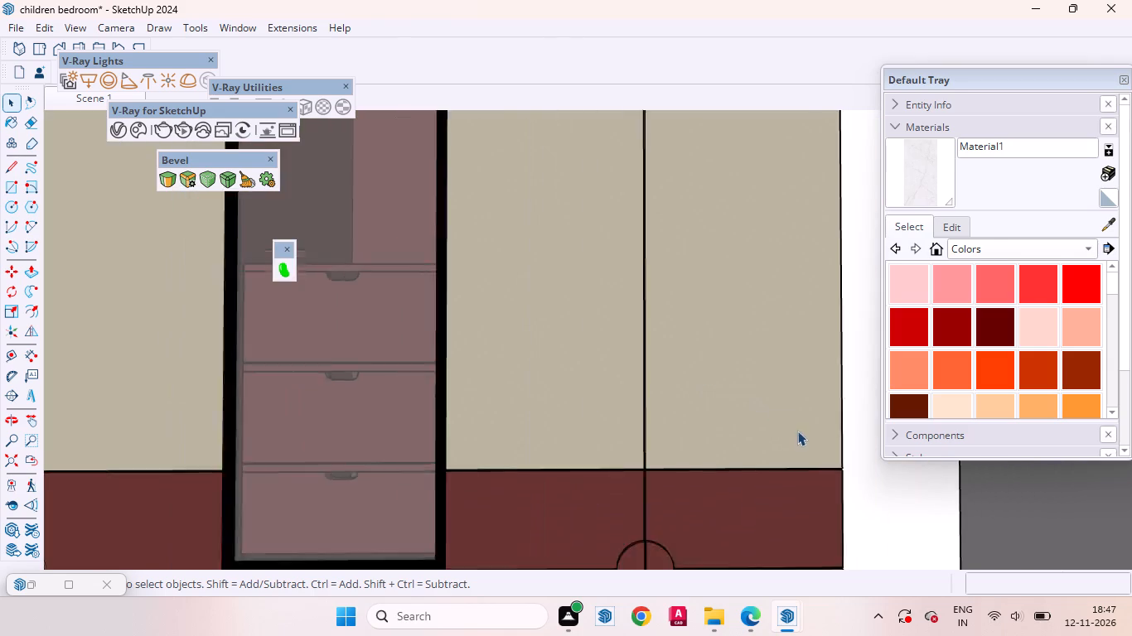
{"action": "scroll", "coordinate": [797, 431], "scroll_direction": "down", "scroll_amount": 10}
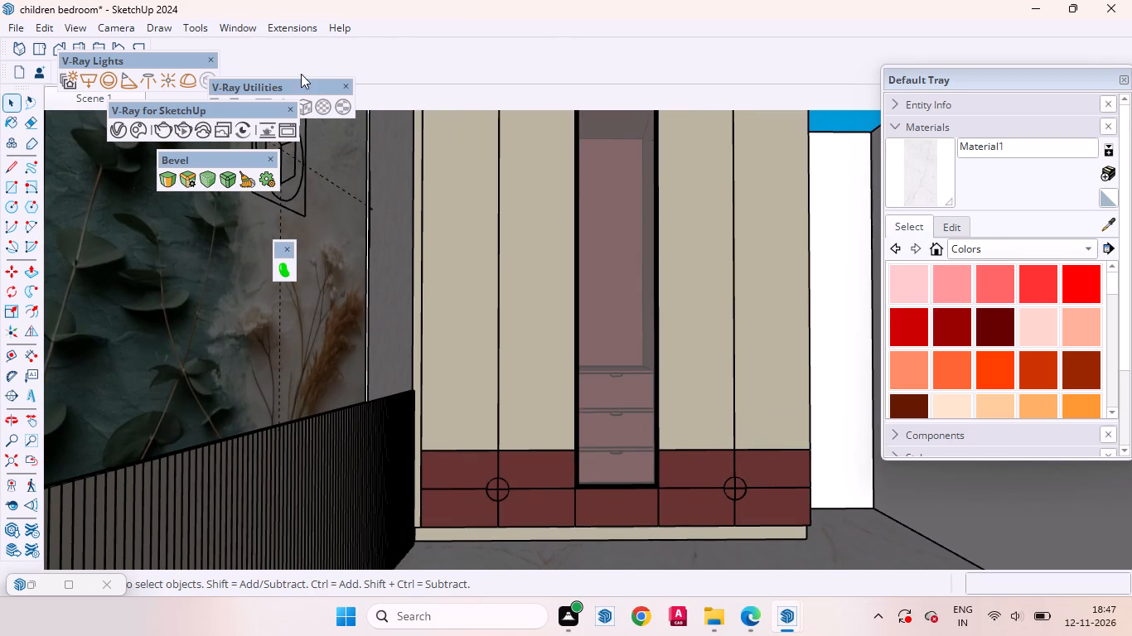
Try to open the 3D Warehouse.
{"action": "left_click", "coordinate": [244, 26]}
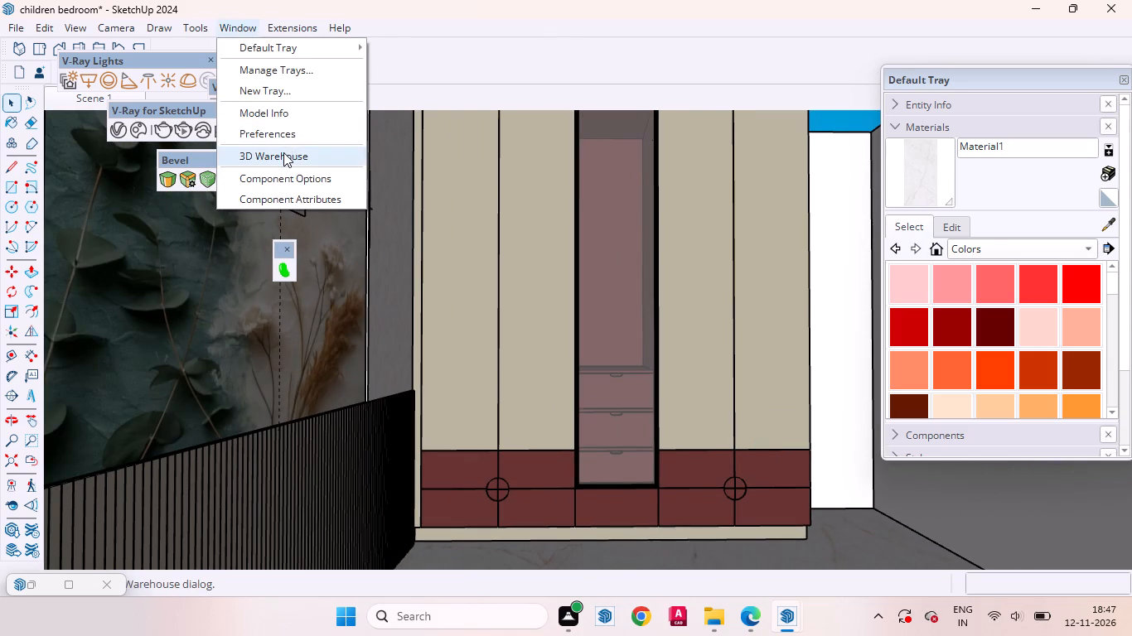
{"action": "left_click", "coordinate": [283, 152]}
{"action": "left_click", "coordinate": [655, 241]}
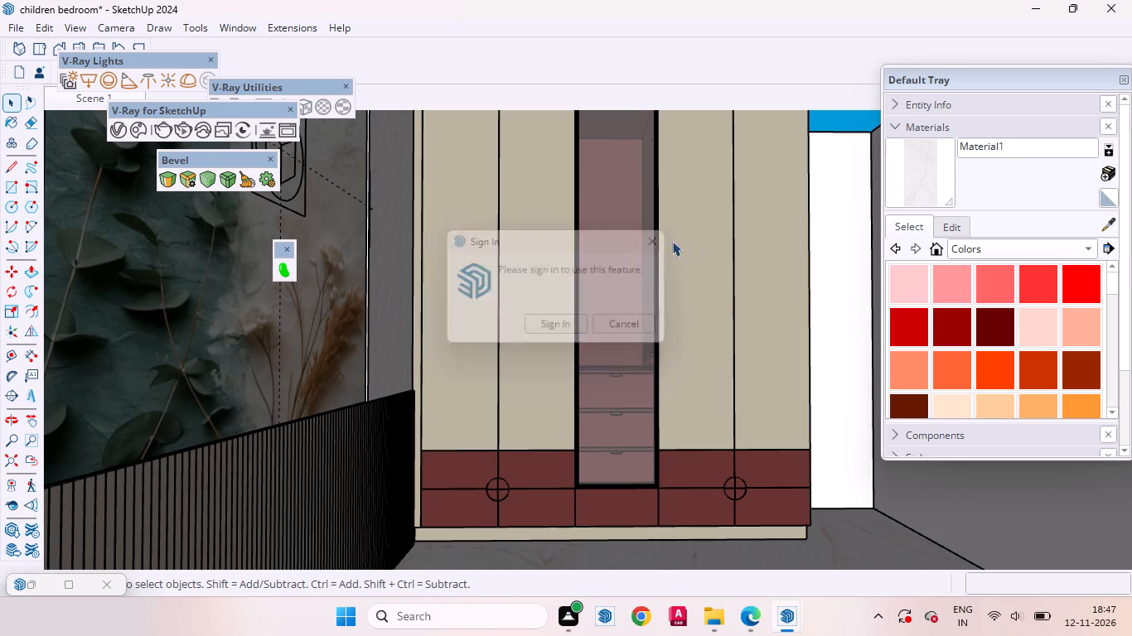
Place vertical guides 1" to either side of the gap between the wardrobe's two right-hand shutters.
{"action": "key", "text": "t"}
{"action": "scroll", "coordinate": [752, 349], "scroll_direction": "up", "scroll_amount": 20}
{"action": "scroll", "coordinate": [752, 349], "scroll_direction": "up", "scroll_amount": 2}
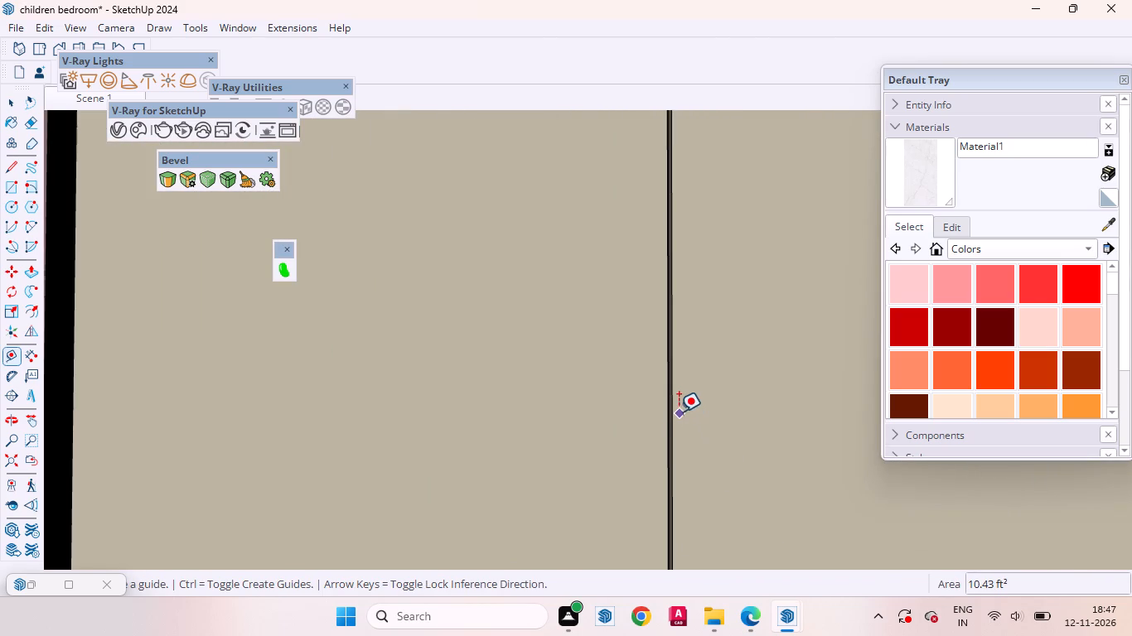
{"action": "left_click", "coordinate": [675, 407]}
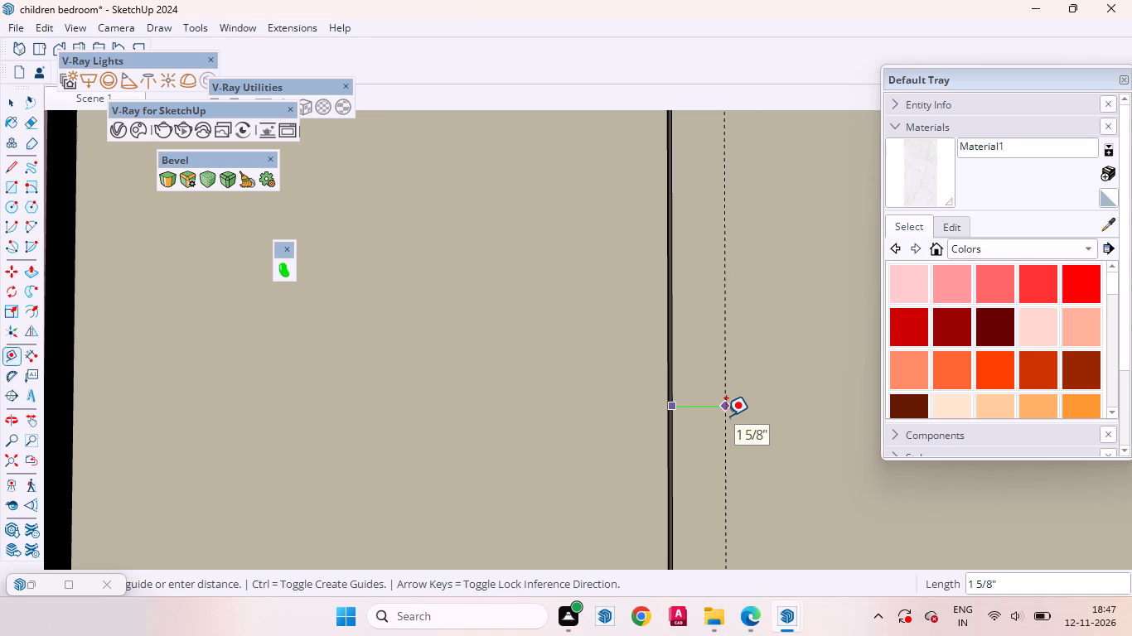
{"action": "key", "text": "1"}
{"action": "key", "text": "Return"}
{"action": "scroll", "coordinate": [765, 340], "scroll_direction": "down", "scroll_amount": 6}
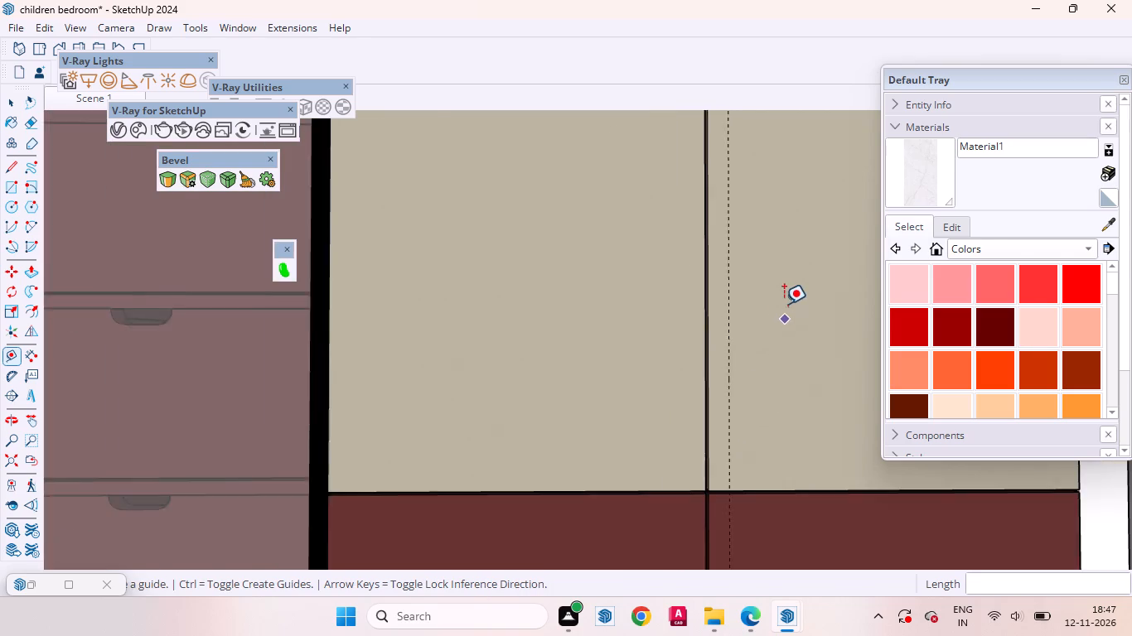
{"action": "scroll", "coordinate": [784, 304], "scroll_direction": "down", "scroll_amount": 3}
{"action": "scroll", "coordinate": [747, 364], "scroll_direction": "up", "scroll_amount": 13}
{"action": "left_click", "coordinate": [708, 338]}
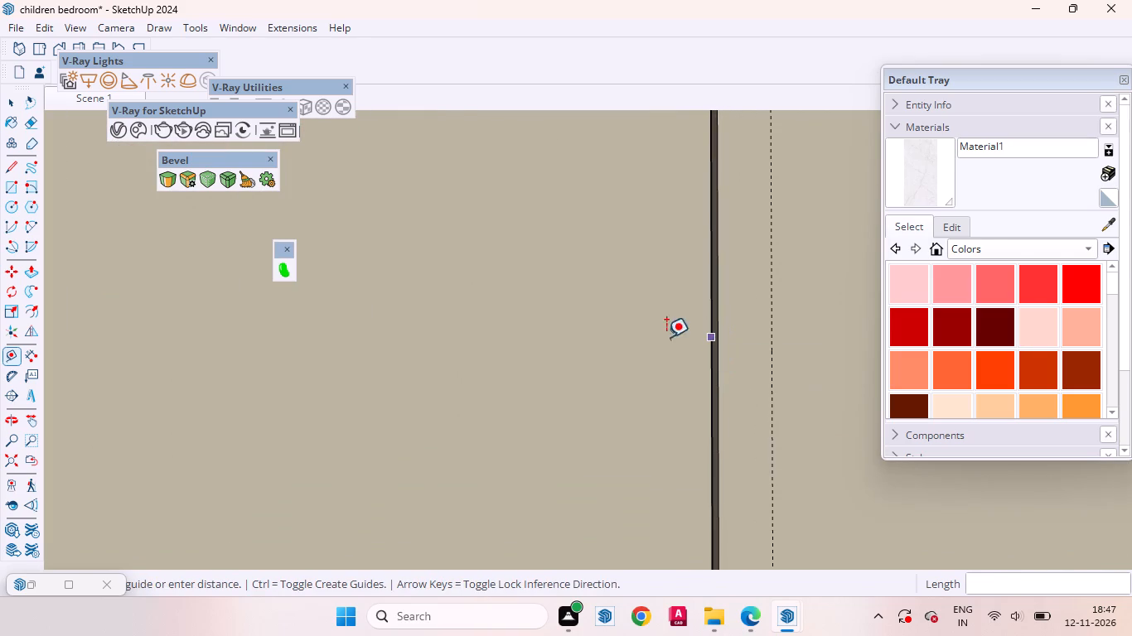
{"action": "key", "text": "1"}
{"action": "key", "text": "Return"}
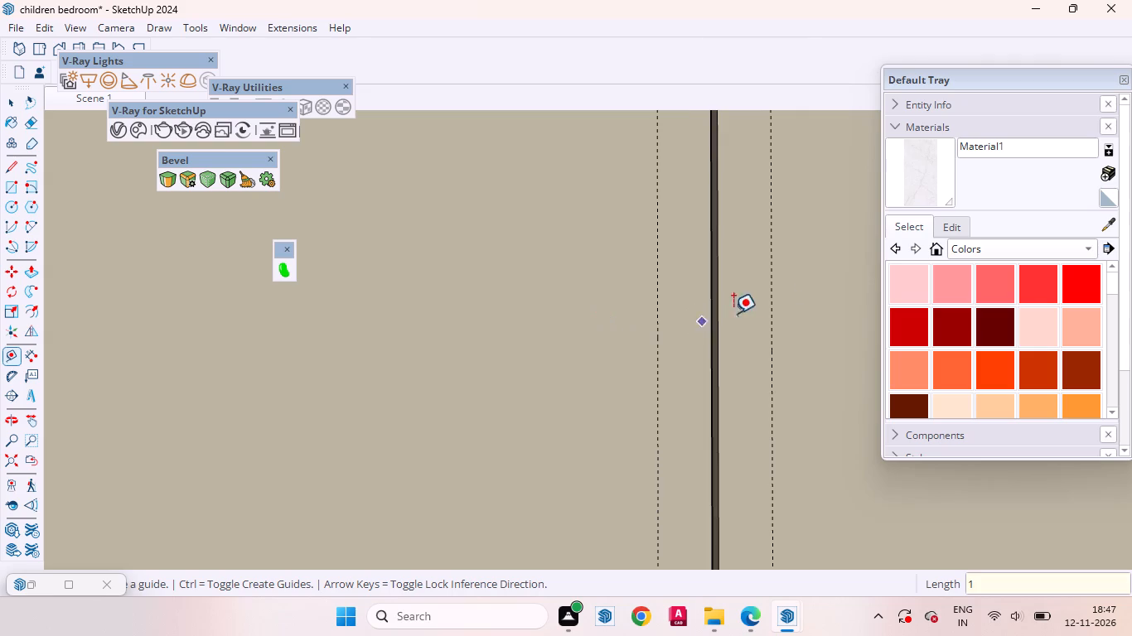
Place a horizontal guide 3'6" above the bottom edge of the wardrobe's right-hand shutter.
{"action": "scroll", "coordinate": [737, 312], "scroll_direction": "down", "scroll_amount": 20}
{"action": "scroll", "coordinate": [737, 312], "scroll_direction": "down", "scroll_amount": 13}
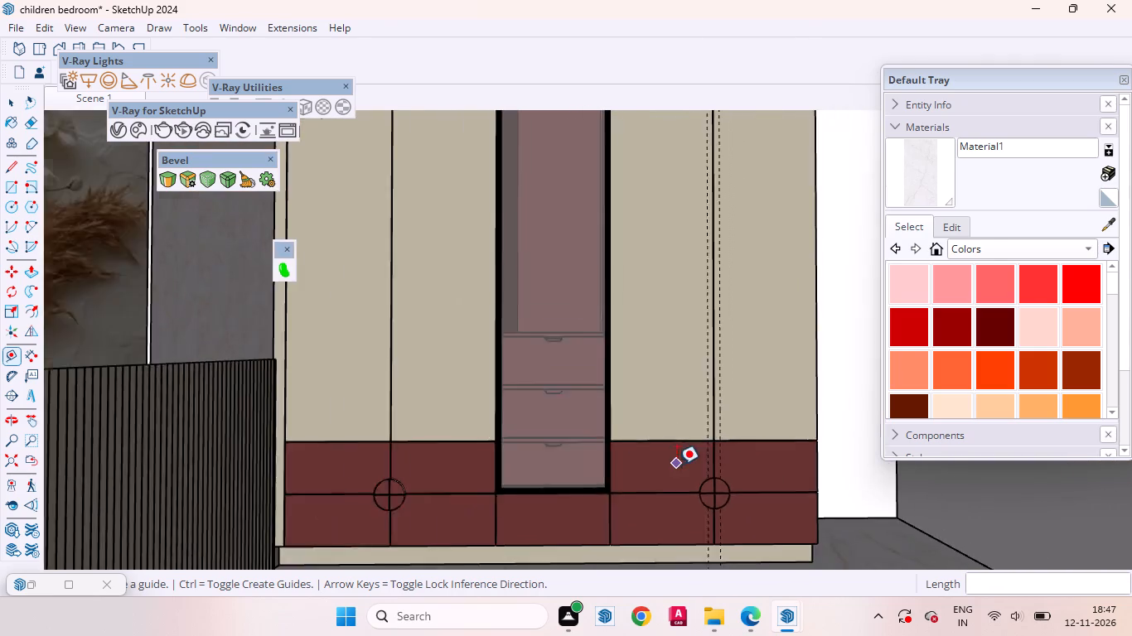
{"action": "scroll", "coordinate": [677, 465], "scroll_direction": "down", "scroll_amount": 3}
{"action": "scroll", "coordinate": [677, 465], "scroll_direction": "up", "scroll_amount": 1}
{"action": "middle_click_drag", "start_coordinate": [745, 442], "coordinate": [593, 475]}
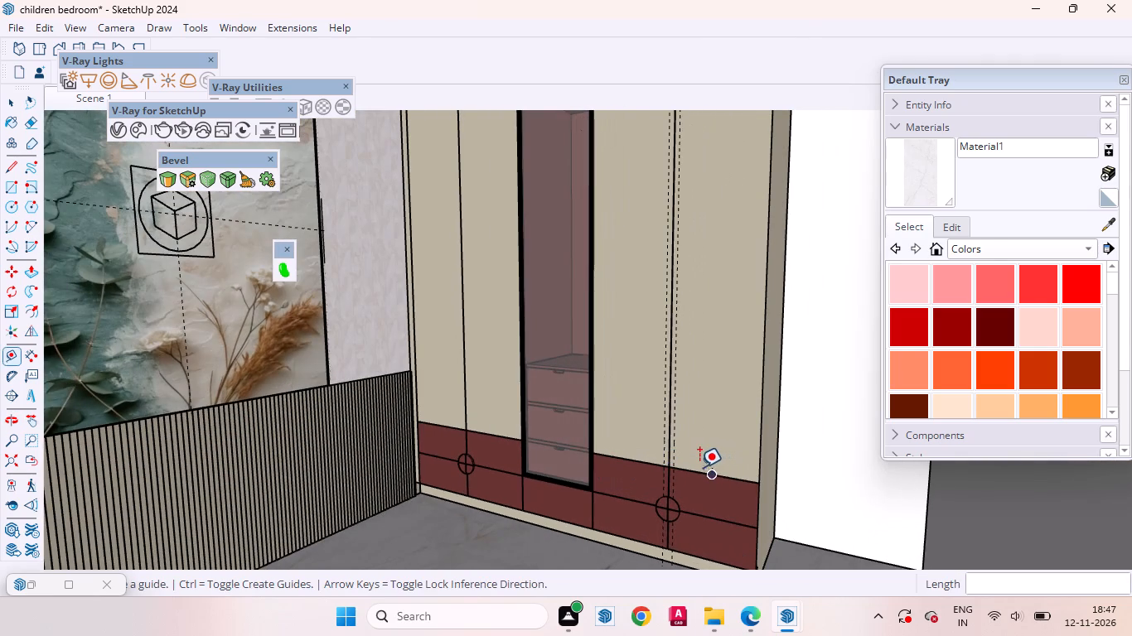
{"action": "left_click", "coordinate": [691, 465]}
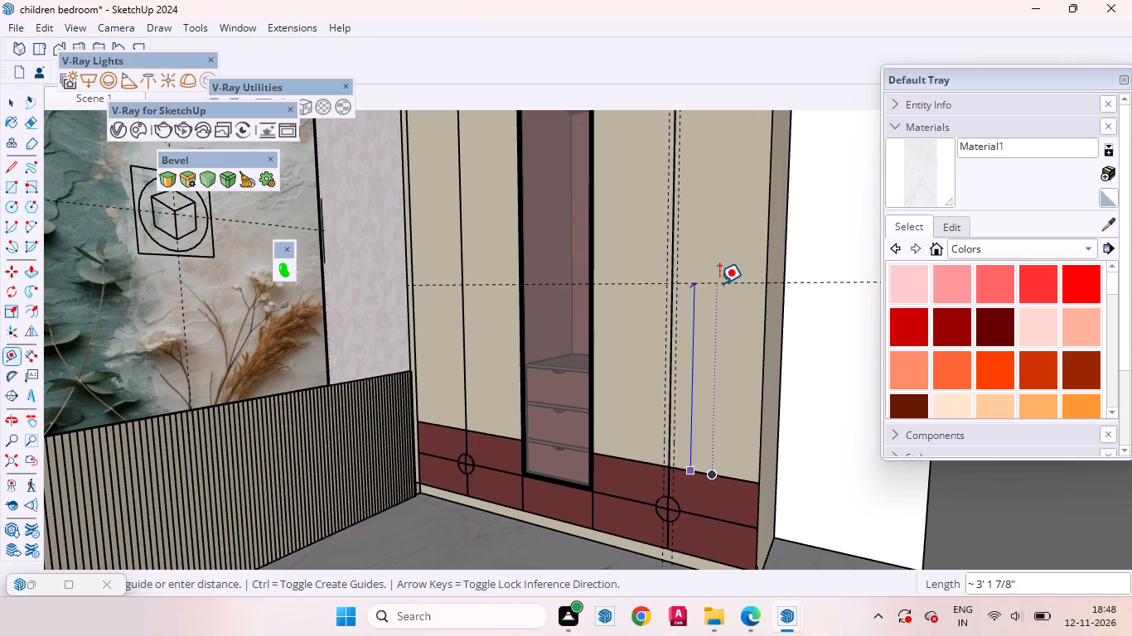
{"action": "key", "text": "3"}
{"action": "key", "text": "apostrophe"}
{"action": "key", "text": "6"}
{"action": "key", "text": "Return"}
{"action": "key", "text": "space"}
In a new empty group, draw a 3'6" by 1" handle rectangle between the shutter gap and its right guide, up from the shutter's bottom corner.
{"action": "middle_click_drag", "start_coordinate": [679, 345], "coordinate": [776, 344]}
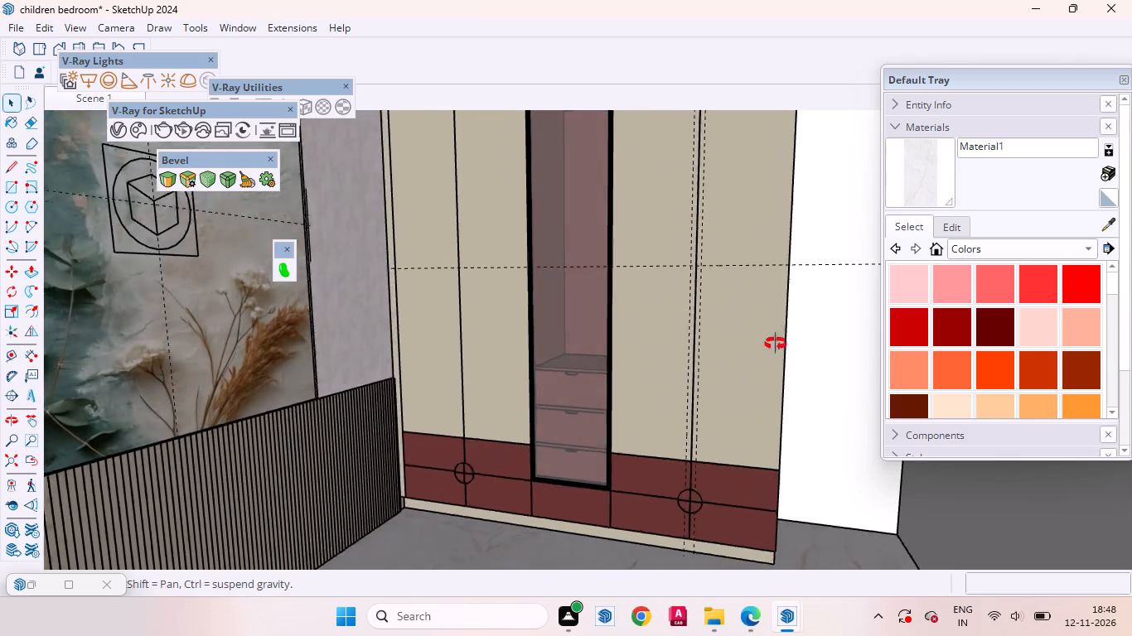
{"action": "middle_click_drag", "start_coordinate": [776, 344], "coordinate": [790, 344]}
{"action": "scroll", "coordinate": [742, 422], "scroll_direction": "up", "scroll_amount": 2}
{"action": "scroll", "coordinate": [671, 397], "scroll_direction": "down", "scroll_amount": 12}
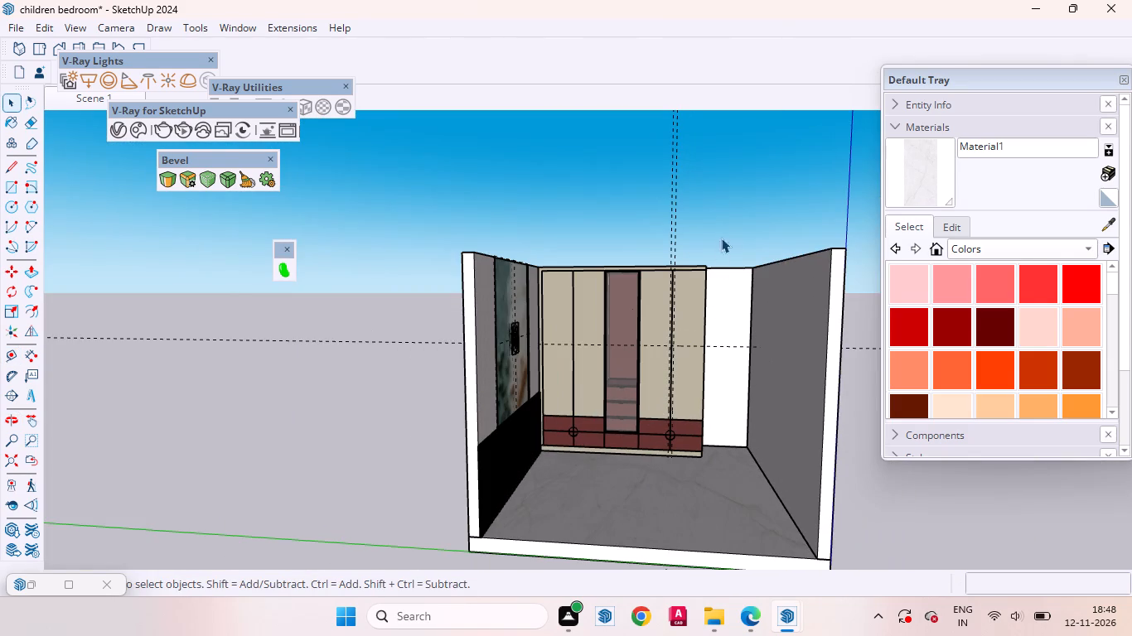
{"action": "right_click", "coordinate": [723, 225]}
{"action": "left_click", "coordinate": [772, 274]}
{"action": "scroll", "coordinate": [686, 411], "scroll_direction": "up", "scroll_amount": 13}
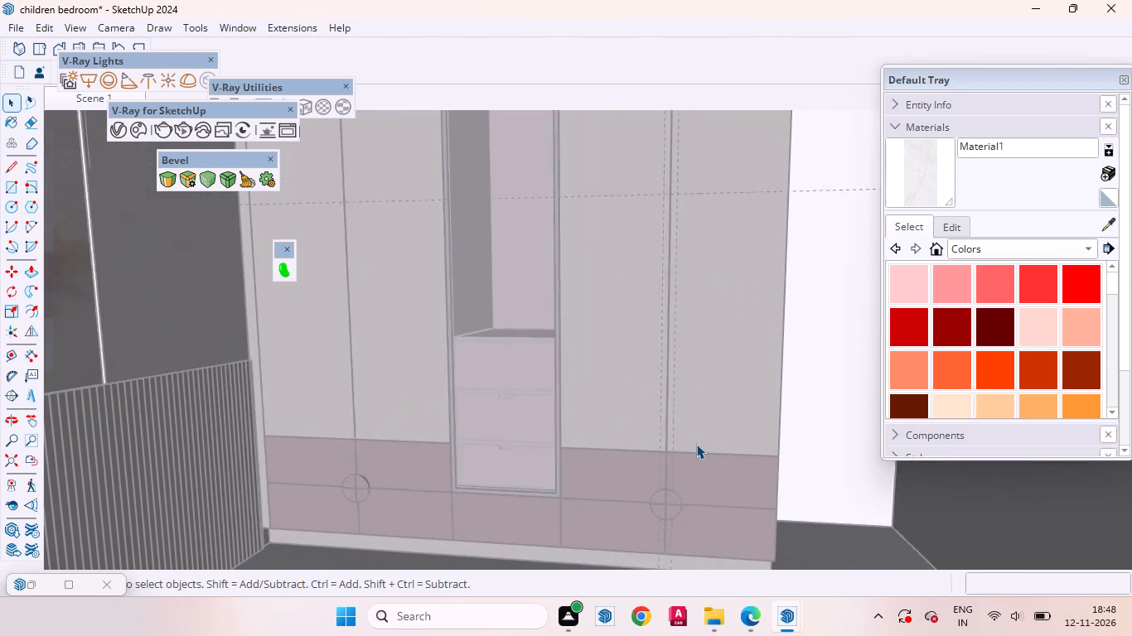
{"action": "scroll", "coordinate": [696, 444], "scroll_direction": "up", "scroll_amount": 3}
{"action": "key", "text": "r"}
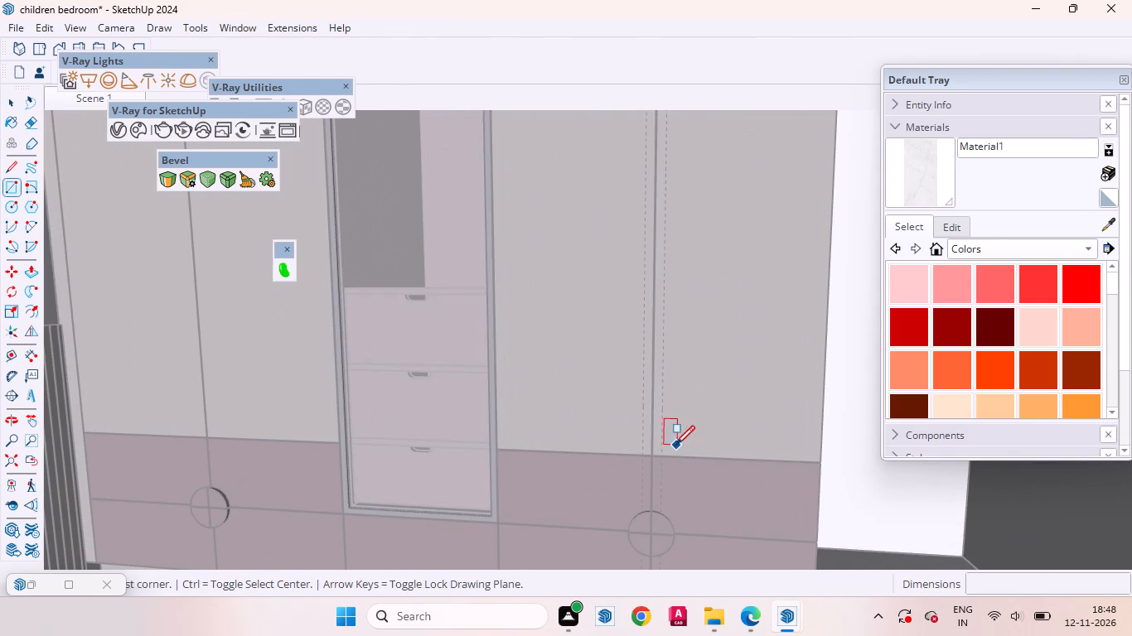
{"action": "scroll", "coordinate": [675, 445], "scroll_direction": "up", "scroll_amount": 20}
{"action": "scroll", "coordinate": [675, 445], "scroll_direction": "up", "scroll_amount": 4}
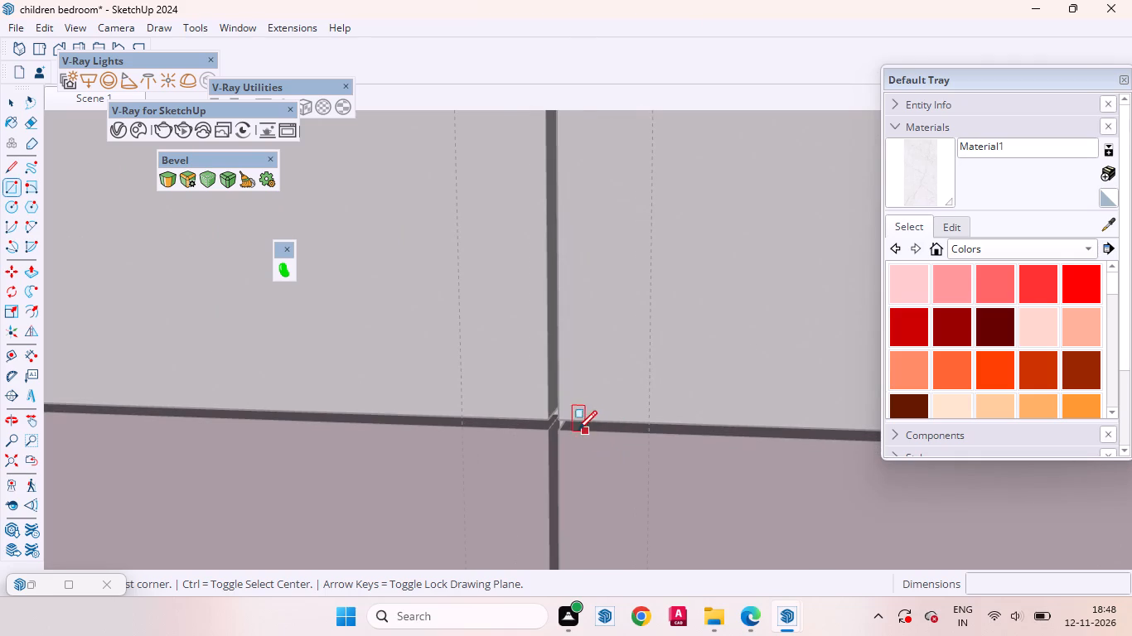
{"action": "left_click", "coordinate": [562, 420]}
{"action": "scroll", "coordinate": [643, 404], "scroll_direction": "down", "scroll_amount": 3}
{"action": "scroll", "coordinate": [645, 413], "scroll_direction": "up", "scroll_amount": 1}
{"action": "scroll", "coordinate": [638, 431], "scroll_direction": "down", "scroll_amount": 6}
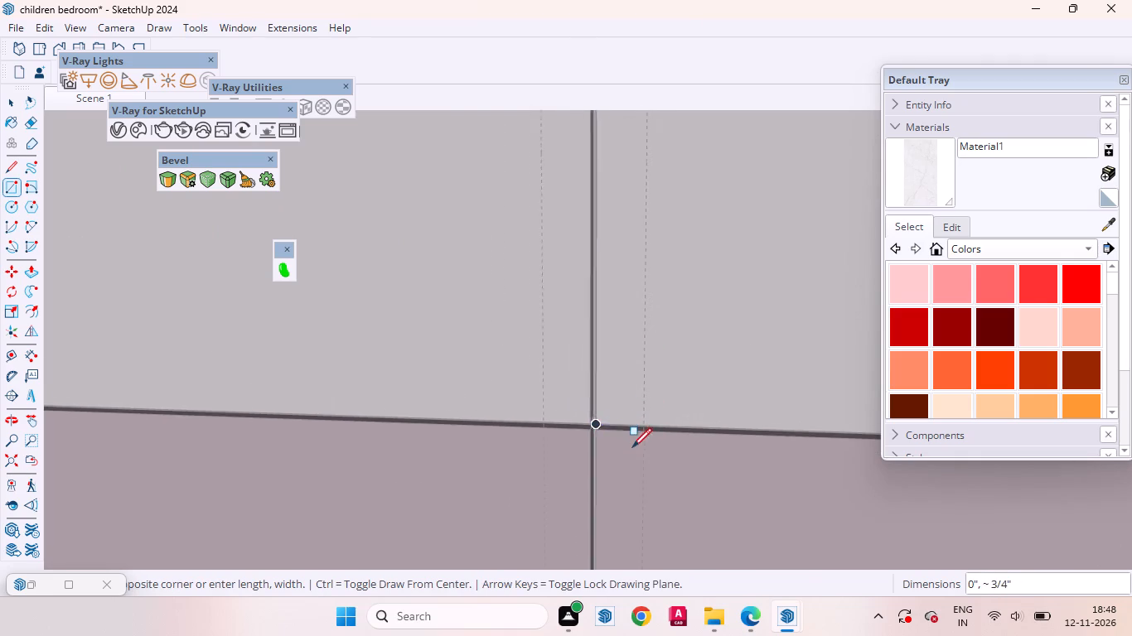
{"action": "scroll", "coordinate": [632, 447], "scroll_direction": "down", "scroll_amount": 19}
{"action": "scroll", "coordinate": [651, 396], "scroll_direction": "down", "scroll_amount": 4}
{"action": "scroll", "coordinate": [641, 209], "scroll_direction": "up", "scroll_amount": 15}
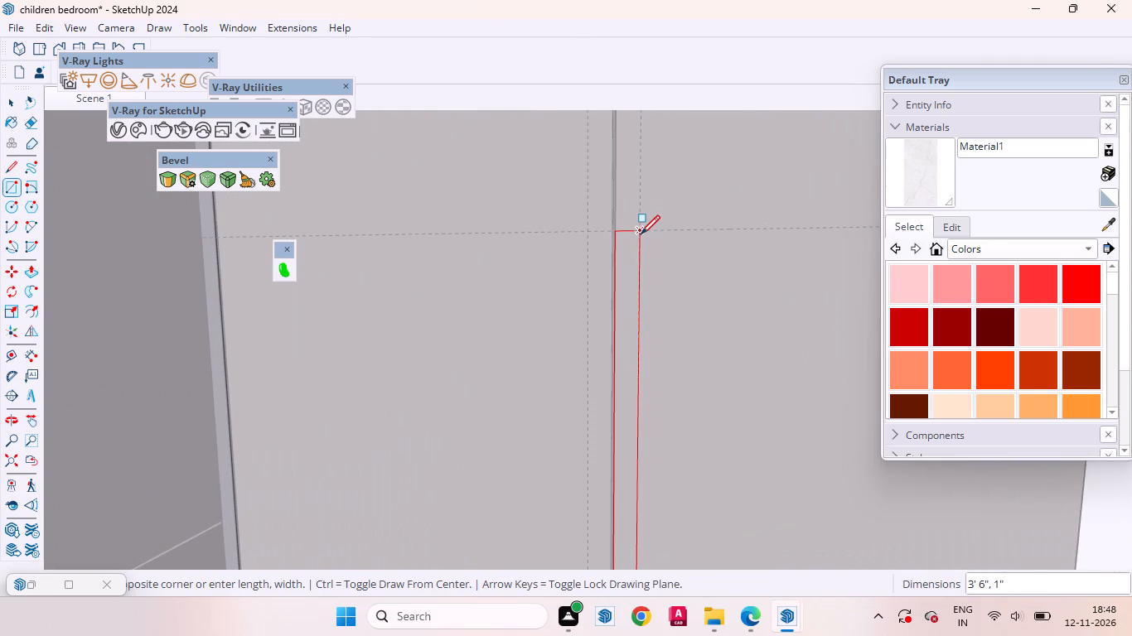
{"action": "left_click", "coordinate": [641, 234]}
Push/Pull the handle rectangle out 20 mm from the shutter face.
{"action": "middle_click_drag", "start_coordinate": [626, 308], "coordinate": [515, 380]}
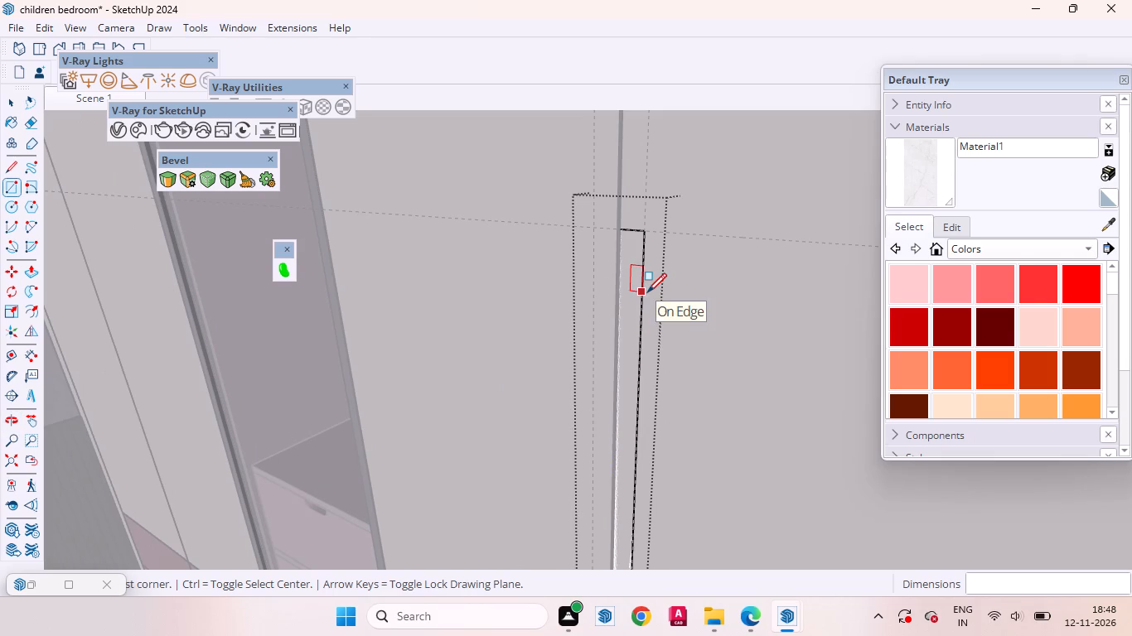
{"action": "key", "text": "p"}
{"action": "scroll", "coordinate": [629, 271], "scroll_direction": "up", "scroll_amount": 4}
{"action": "left_click", "coordinate": [630, 270]}
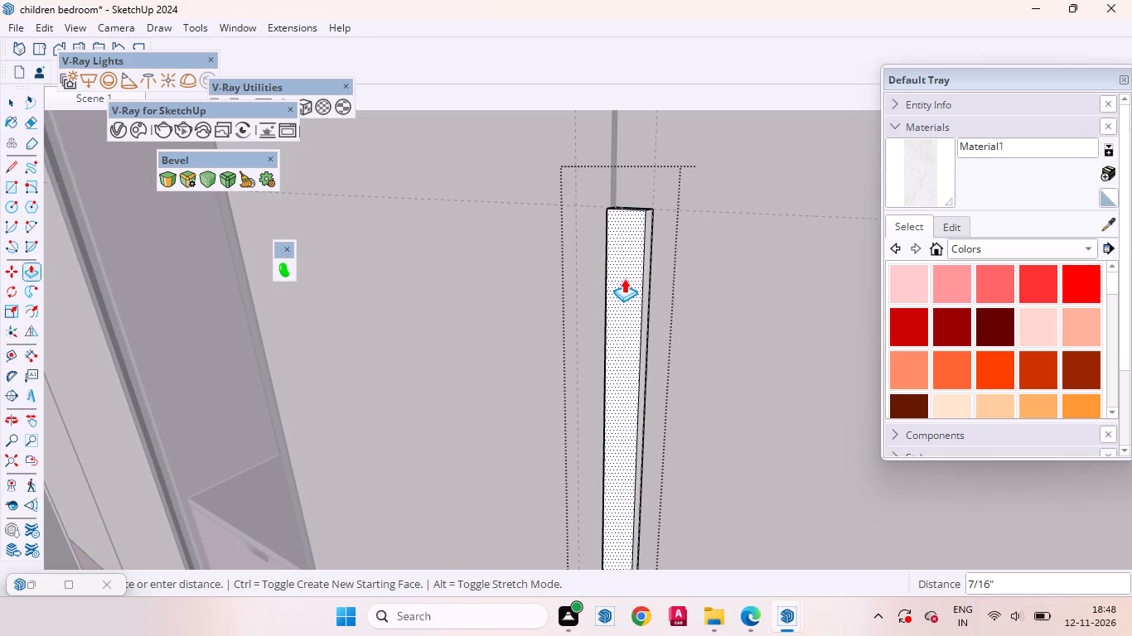
{"action": "type", "text": "20mm"}
{"action": "key", "text": "Return"}
{"action": "key", "text": "space"}
Bevel the handle's outer top and bottom corner edges with an edge offset of about 11/16" and 6 segments.
{"action": "scroll", "coordinate": [675, 202], "scroll_direction": "down", "scroll_amount": 5}
{"action": "middle_click_drag", "start_coordinate": [675, 233], "coordinate": [830, 282]}
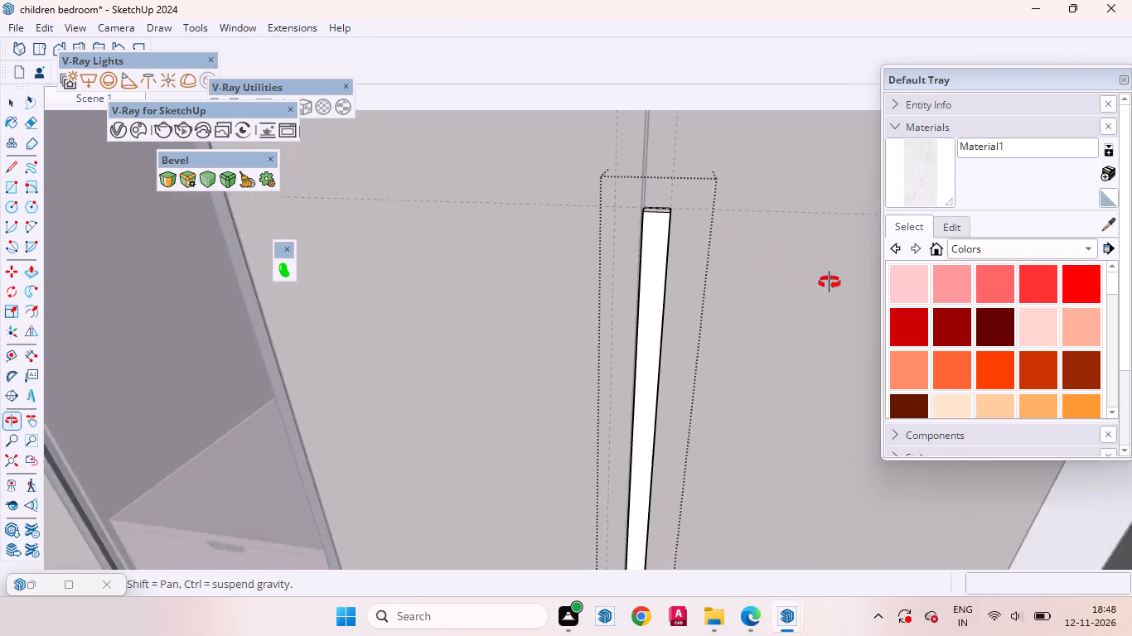
{"action": "middle_click_drag", "start_coordinate": [830, 282], "coordinate": [839, 283]}
{"action": "scroll", "coordinate": [669, 190], "scroll_direction": "up", "scroll_amount": 2}
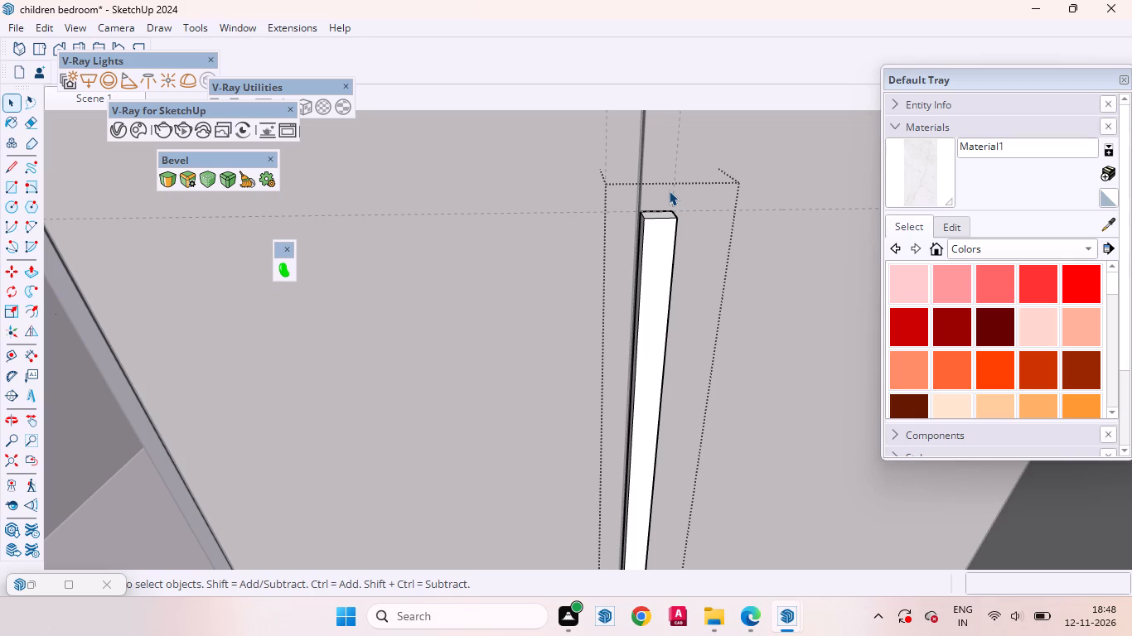
{"action": "scroll", "coordinate": [668, 185], "scroll_direction": "down", "scroll_amount": 5}
{"action": "scroll", "coordinate": [716, 195], "scroll_direction": "up", "scroll_amount": 7}
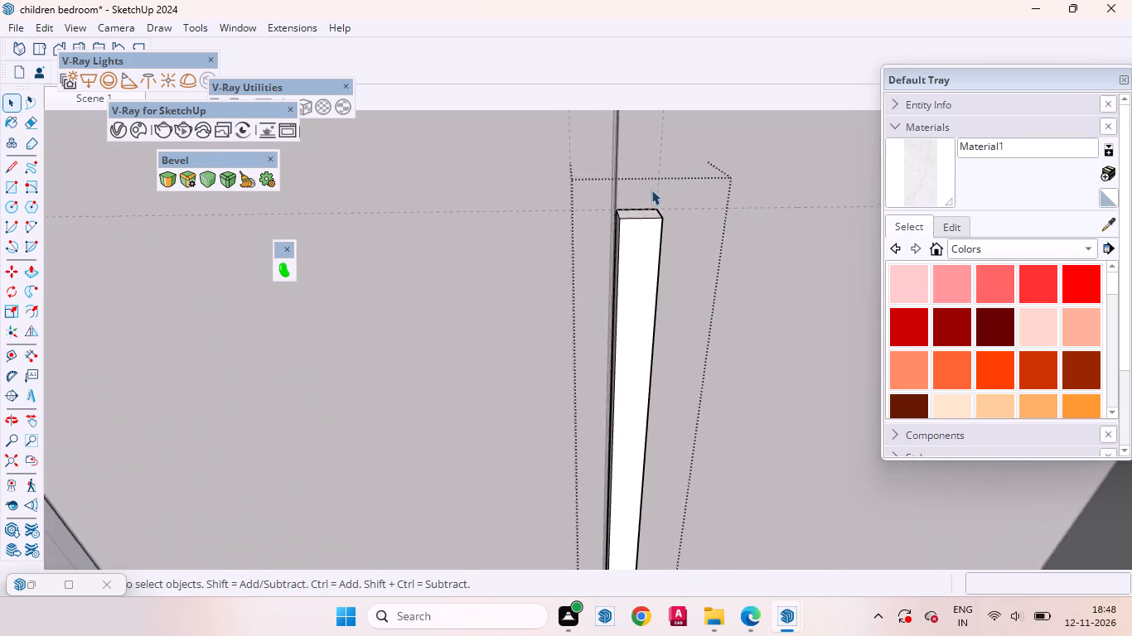
{"action": "scroll", "coordinate": [651, 190], "scroll_direction": "up", "scroll_amount": 3}
{"action": "middle_click_drag", "start_coordinate": [657, 217], "coordinate": [566, 174]}
{"action": "scroll", "coordinate": [646, 200], "scroll_direction": "up", "scroll_amount": 6}
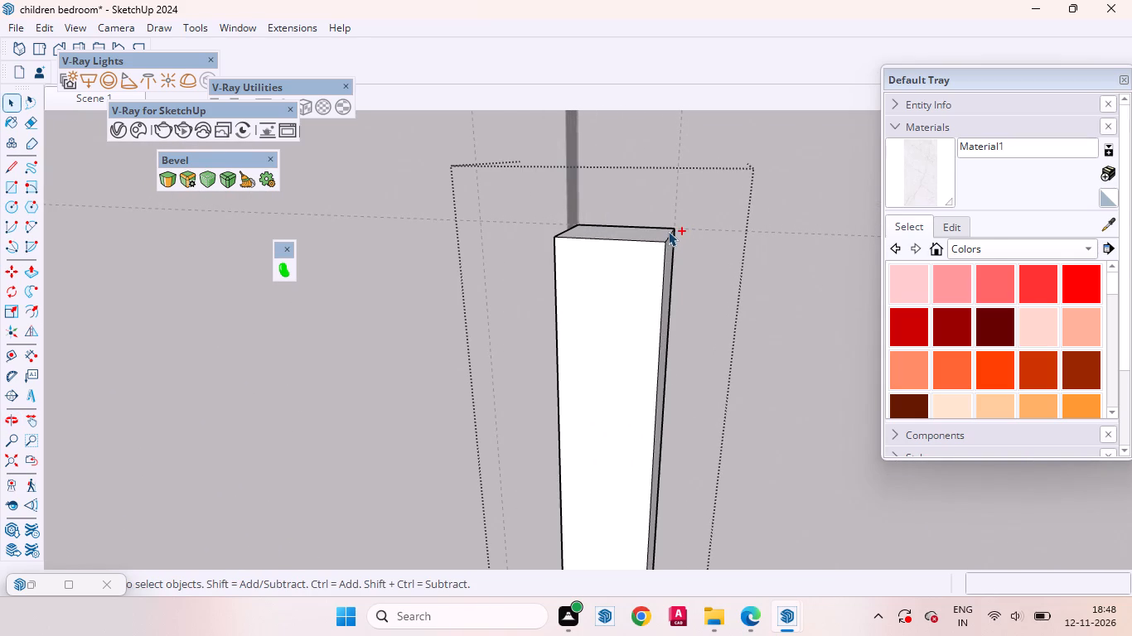
{"action": "left_click", "coordinate": [670, 237], "text": "ctrl"}
{"action": "scroll", "coordinate": [683, 158], "scroll_direction": "down", "scroll_amount": 18}
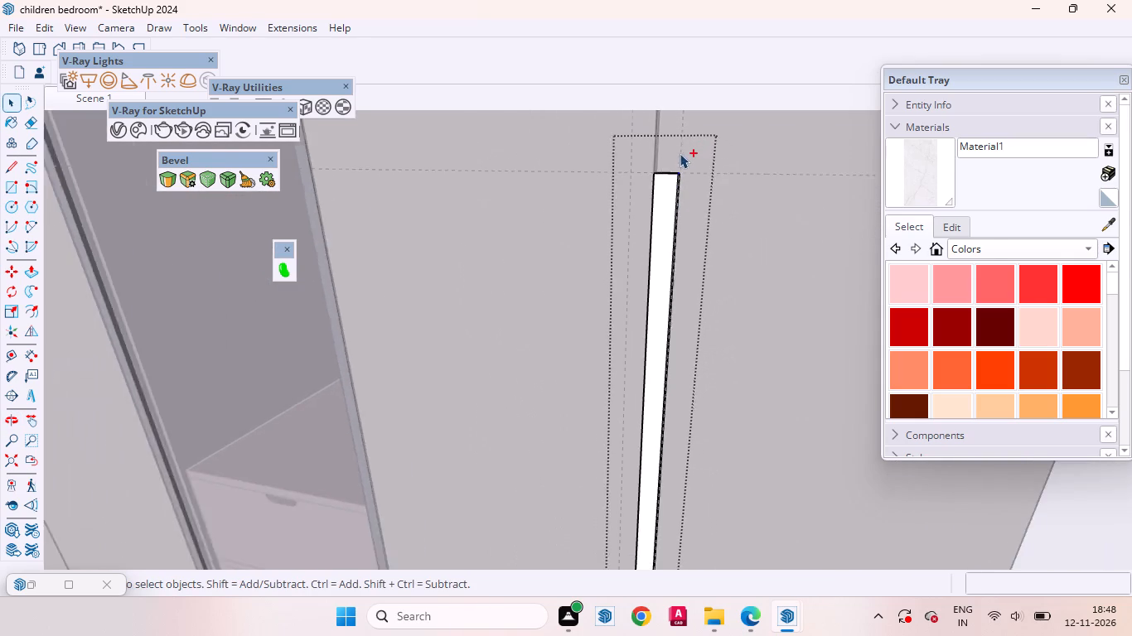
{"action": "scroll", "coordinate": [680, 153], "scroll_direction": "down", "scroll_amount": 10}
{"action": "scroll", "coordinate": [670, 497], "scroll_direction": "up", "scroll_amount": 16, "text": "ctrl"}
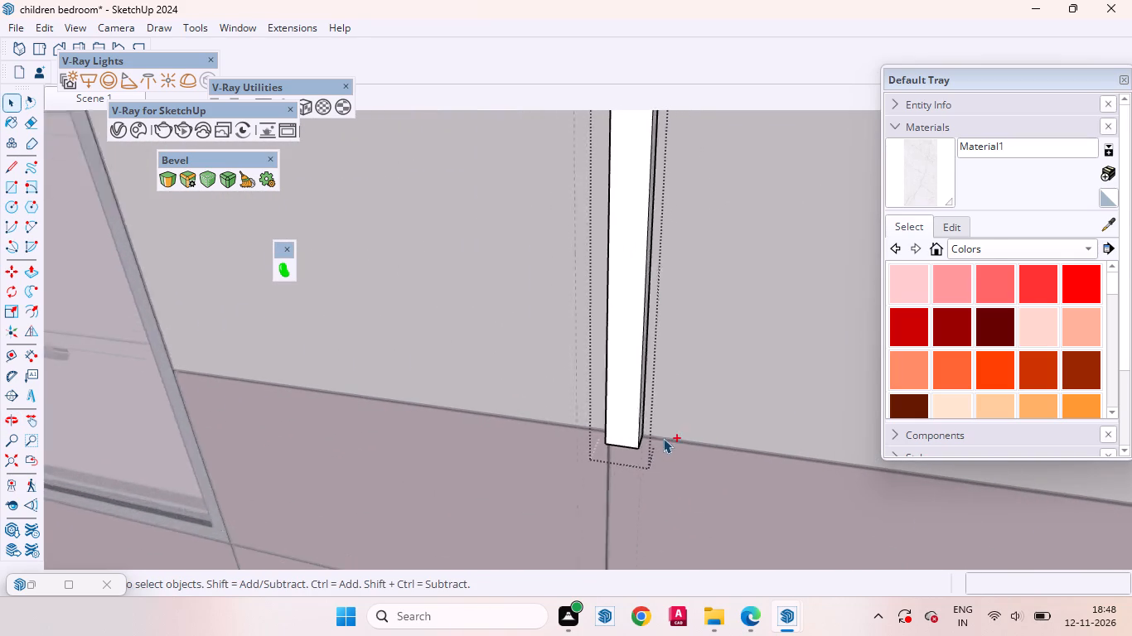
{"action": "scroll", "coordinate": [663, 438], "scroll_direction": "up", "scroll_amount": 1, "text": "ctrl"}
{"action": "middle_click_drag", "start_coordinate": [640, 438], "coordinate": [542, 288], "text": "ctrl"}
{"action": "scroll", "coordinate": [592, 354], "scroll_direction": "up", "scroll_amount": 7, "text": "ctrl"}
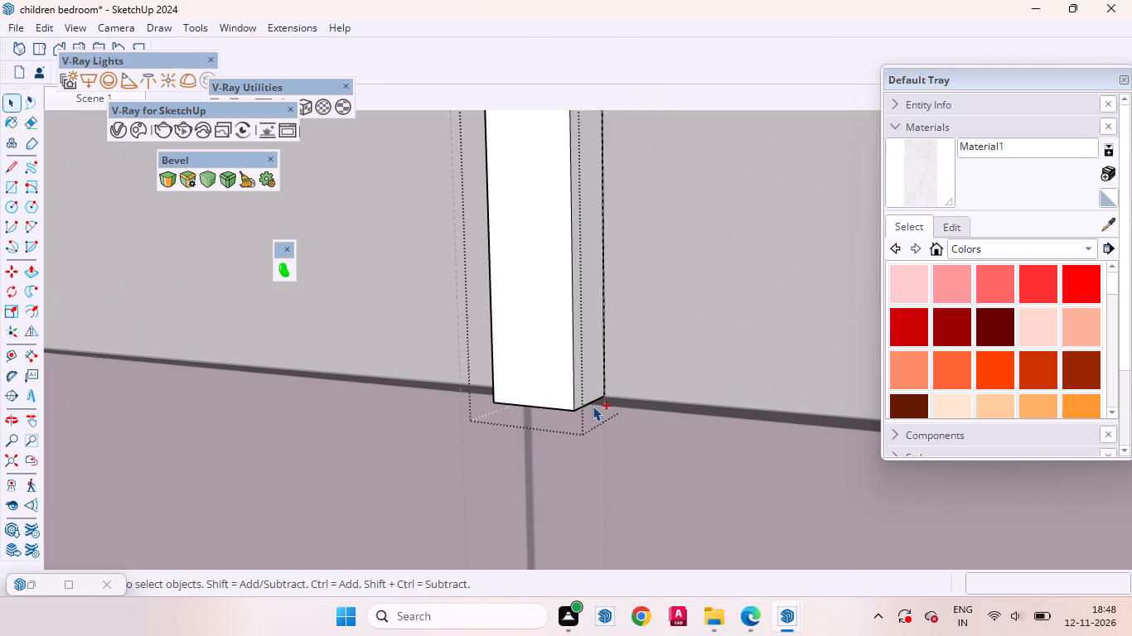
{"action": "left_click", "coordinate": [587, 403], "text": "ctrl"}
{"action": "left_click", "coordinate": [162, 176]}
{"action": "left_click", "coordinate": [591, 403]}
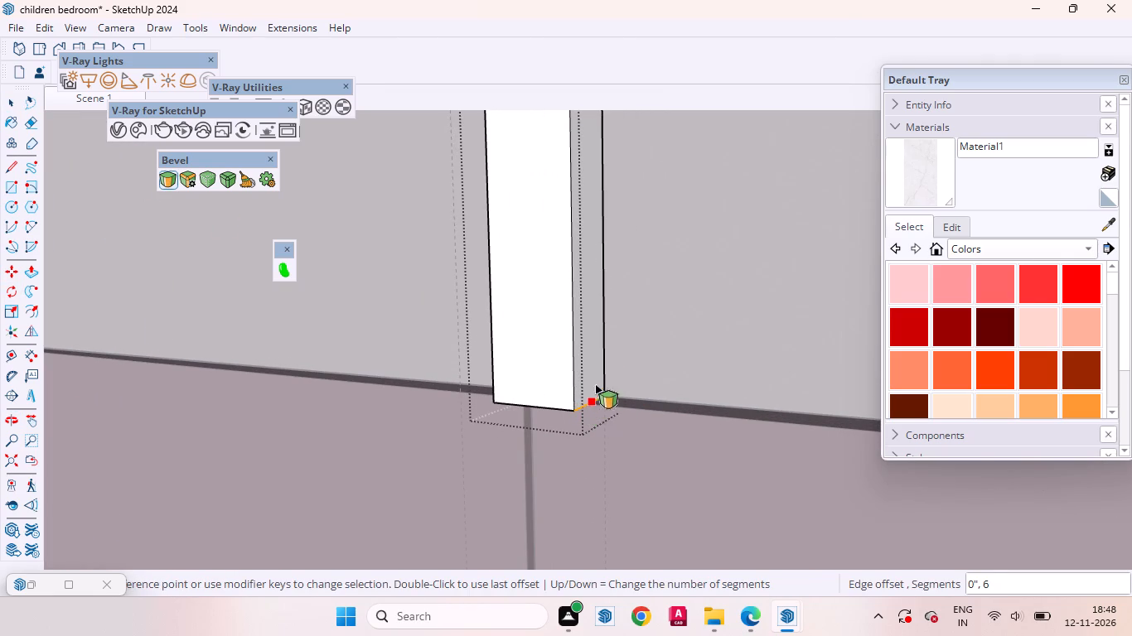
{"action": "left_click_drag", "start_coordinate": [592, 393], "coordinate": [591, 401]}
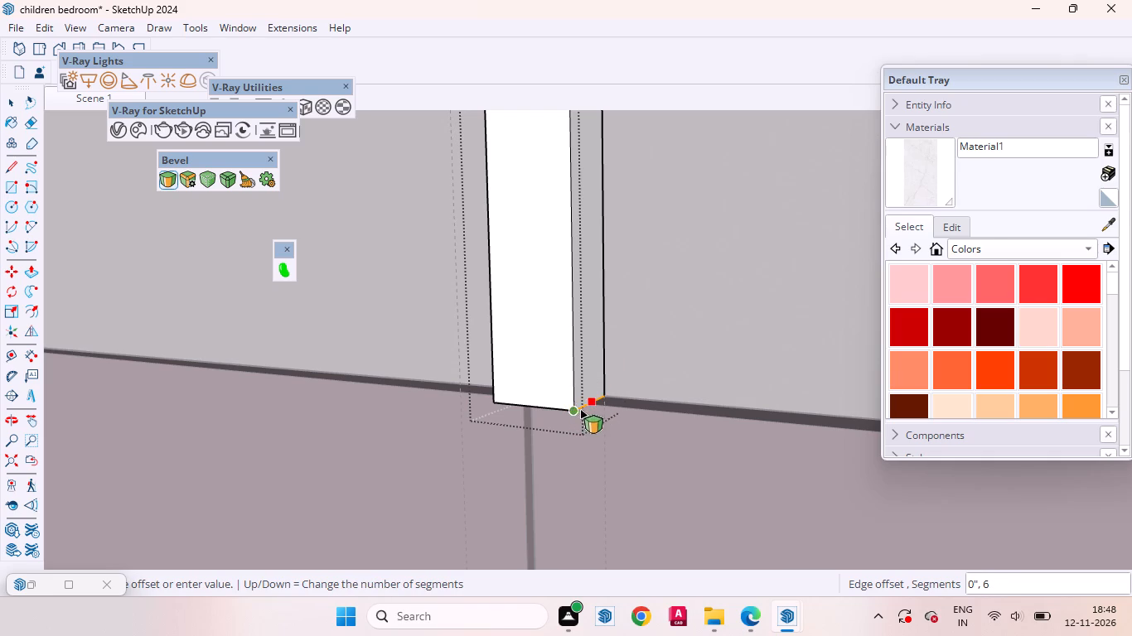
{"action": "left_click", "coordinate": [591, 397]}
{"action": "left_click", "coordinate": [699, 320]}
{"action": "left_click", "coordinate": [601, 338]}
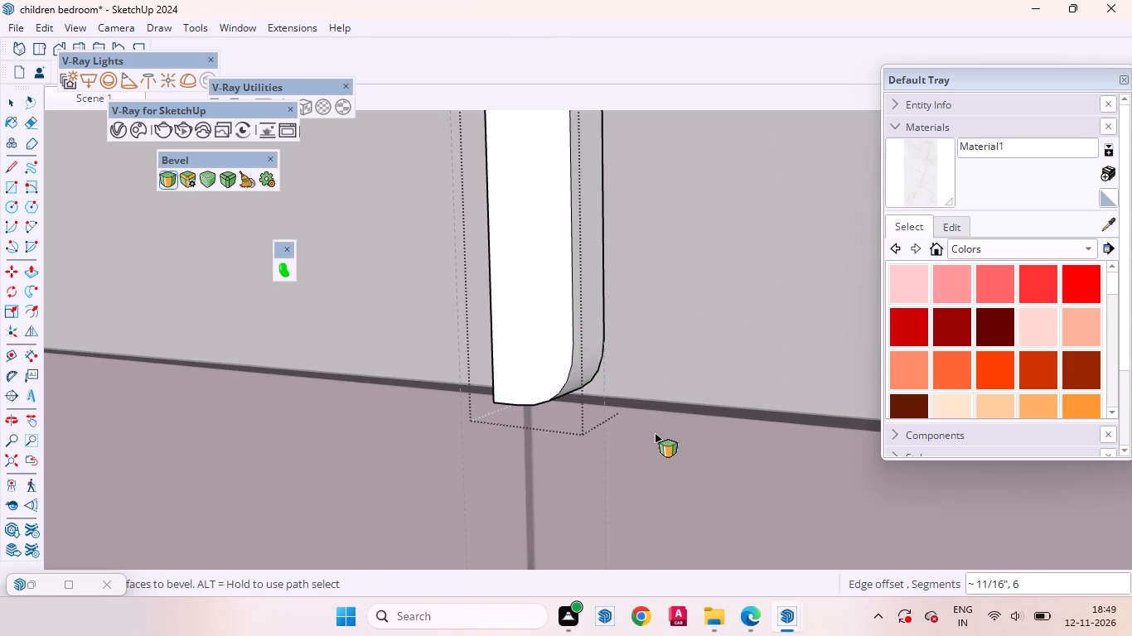
{"action": "key", "text": "space"}
{"action": "scroll", "coordinate": [695, 435], "scroll_direction": "down", "scroll_amount": 20}
{"action": "scroll", "coordinate": [695, 435], "scroll_direction": "down", "scroll_amount": 12}
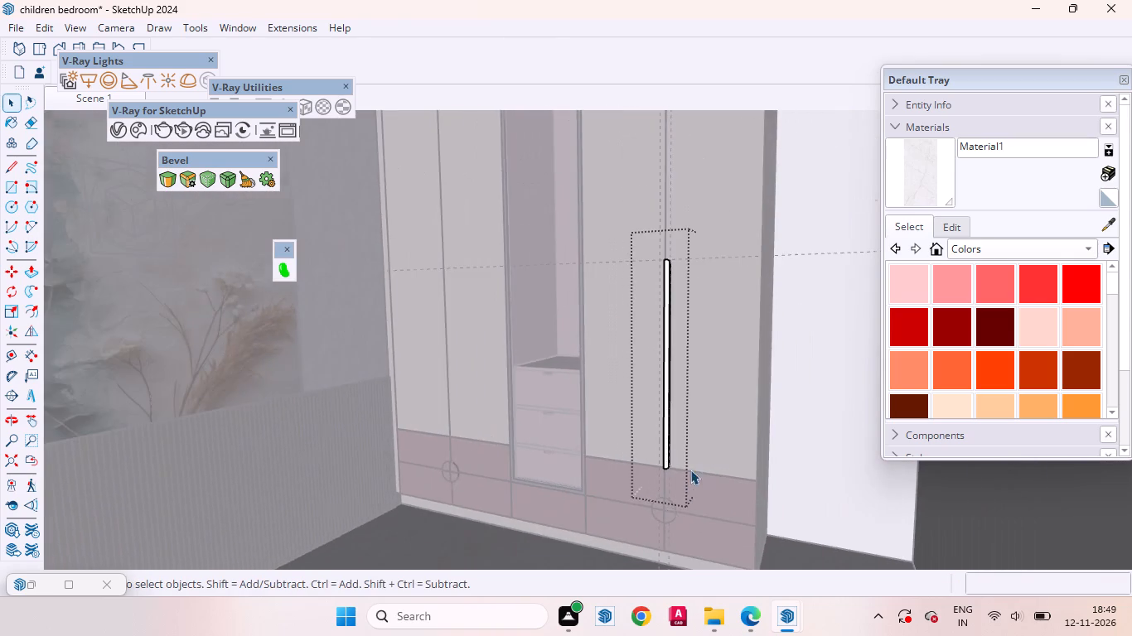
{"action": "middle_click_drag", "start_coordinate": [674, 450], "coordinate": [816, 446]}
{"action": "scroll", "coordinate": [650, 431], "scroll_direction": "down", "scroll_amount": 13}
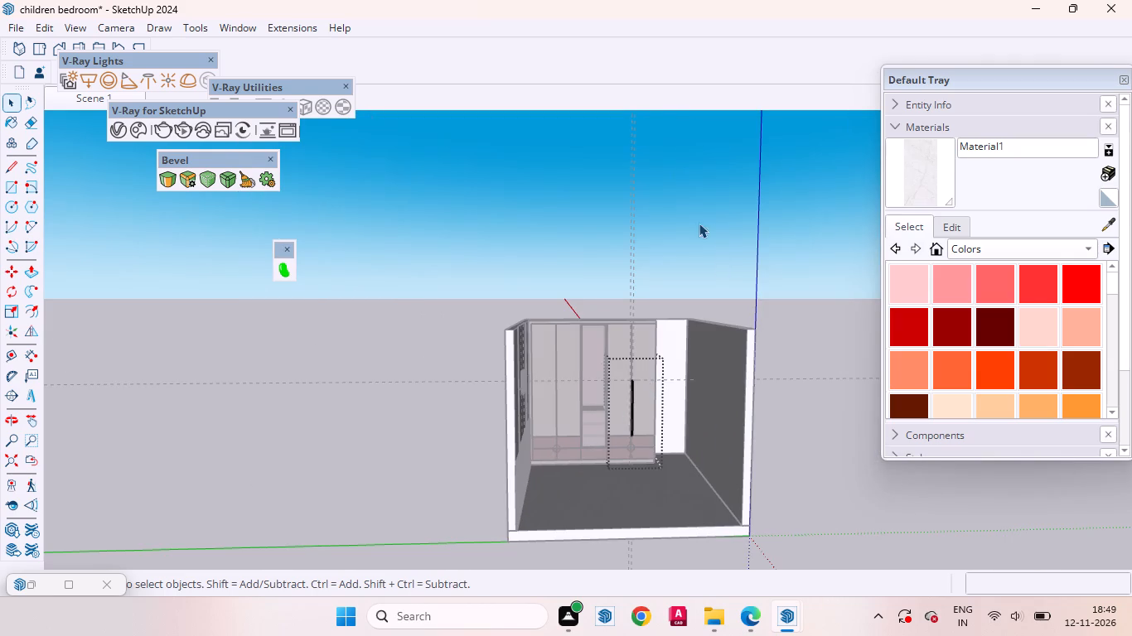
{"action": "left_click", "coordinate": [683, 220]}
Push the front face of the wardrobe handle 6 mm back toward the shutter.
{"action": "scroll", "coordinate": [680, 398], "scroll_direction": "up", "scroll_amount": 8}
{"action": "scroll", "coordinate": [636, 462], "scroll_direction": "up", "scroll_amount": 1}
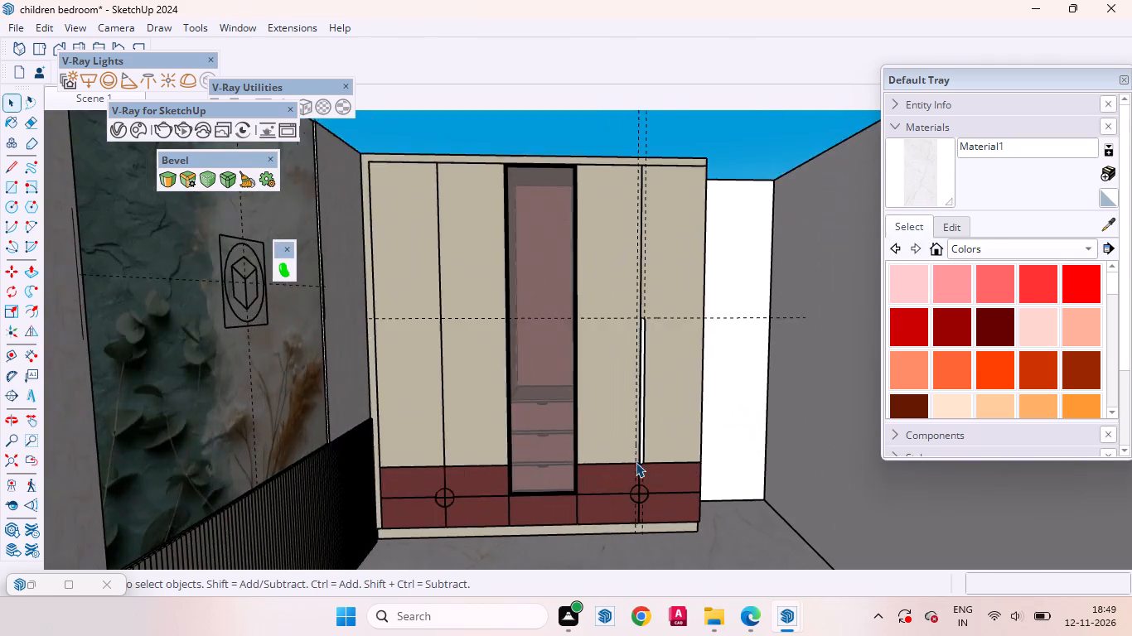
{"action": "middle_click_drag", "start_coordinate": [636, 462], "coordinate": [435, 478]}
{"action": "scroll", "coordinate": [624, 425], "scroll_direction": "down", "scroll_amount": 8}
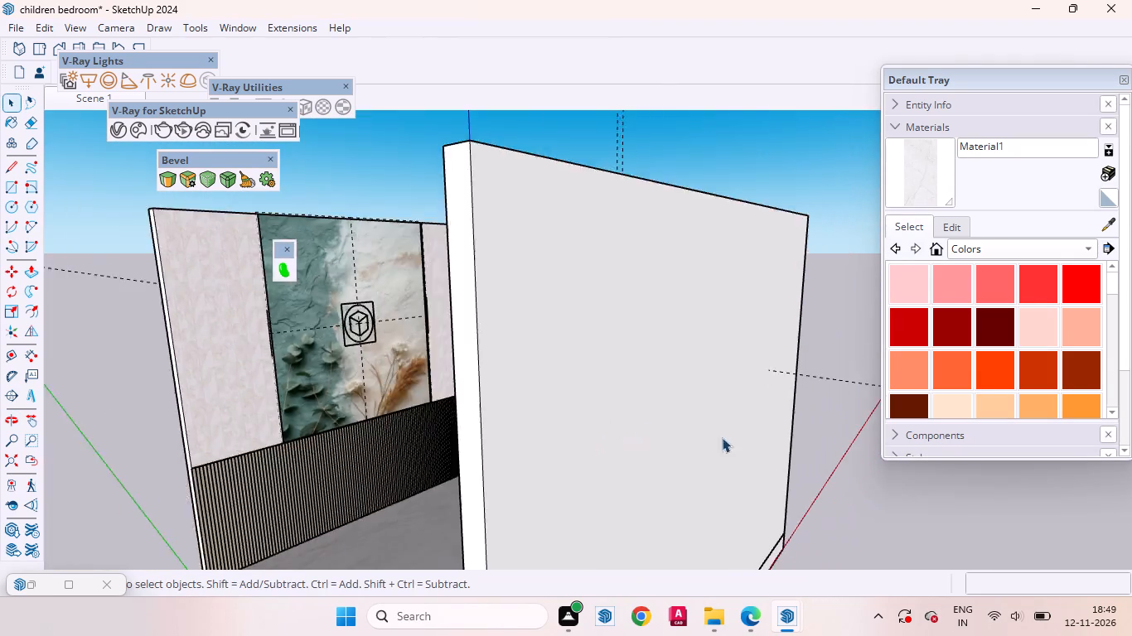
{"action": "scroll", "coordinate": [722, 437], "scroll_direction": "down", "scroll_amount": 1}
{"action": "middle_click_drag", "start_coordinate": [287, 377], "coordinate": [409, 398]}
{"action": "scroll", "coordinate": [487, 340], "scroll_direction": "up", "scroll_amount": 20}
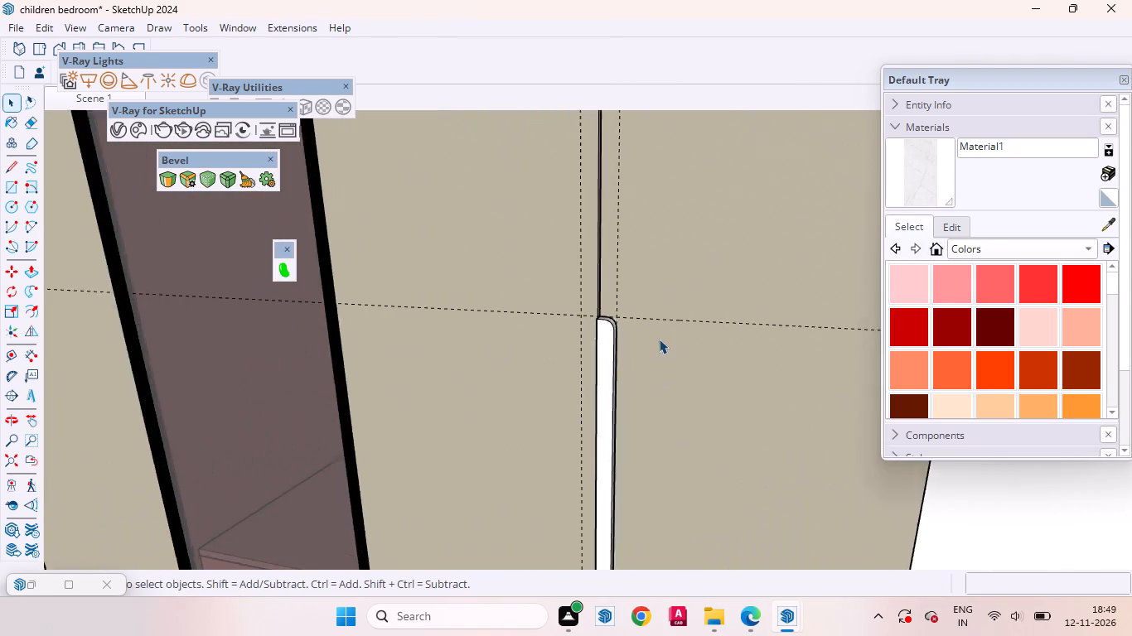
{"action": "scroll", "coordinate": [659, 339], "scroll_direction": "up", "scroll_amount": 2}
{"action": "middle_click_drag", "start_coordinate": [638, 354], "coordinate": [381, 466]}
{"action": "scroll", "coordinate": [631, 315], "scroll_direction": "up", "scroll_amount": 6}
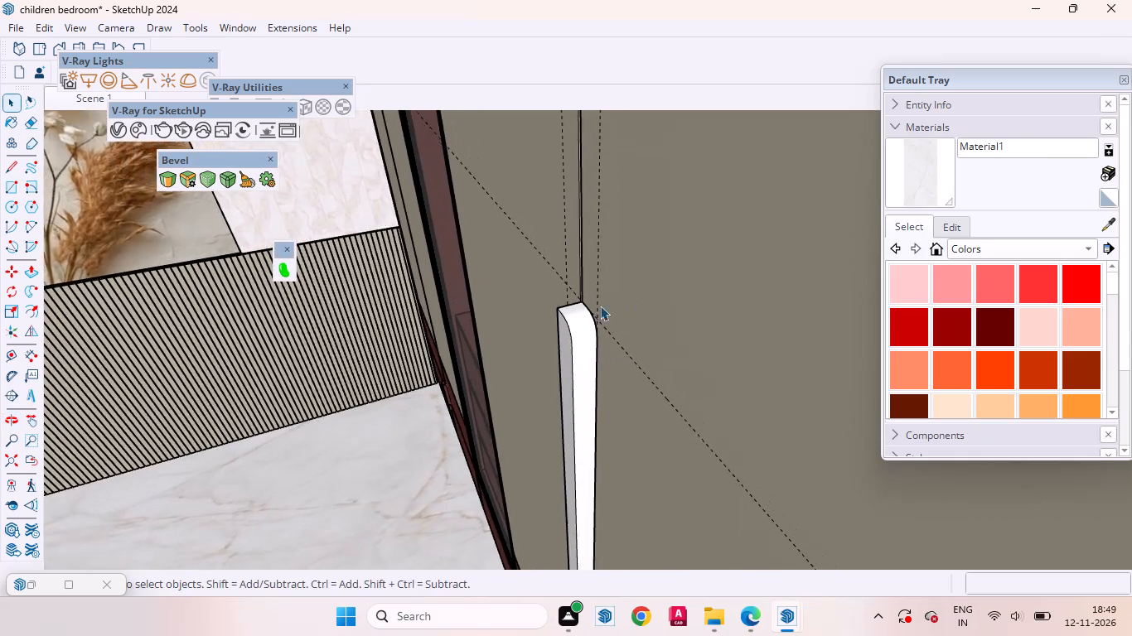
{"action": "scroll", "coordinate": [600, 306], "scroll_direction": "up", "scroll_amount": 11}
{"action": "middle_click_drag", "start_coordinate": [558, 344], "coordinate": [528, 322]}
{"action": "scroll", "coordinate": [599, 234], "scroll_direction": "down", "scroll_amount": 8}
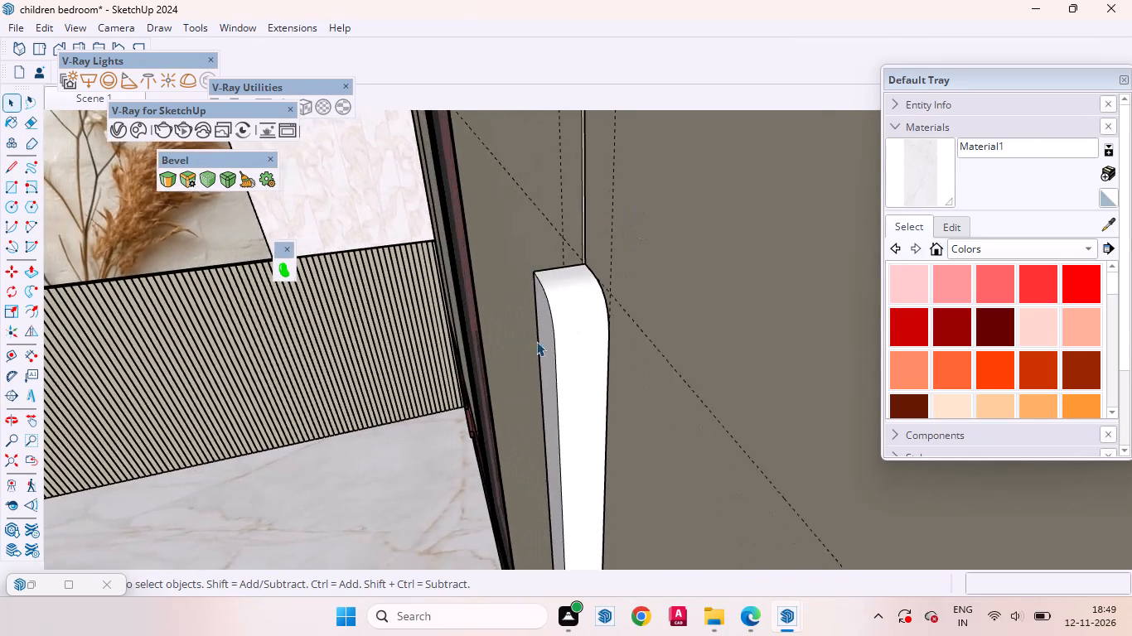
{"action": "scroll", "coordinate": [528, 347], "scroll_direction": "up", "scroll_amount": 4}
{"action": "left_click", "coordinate": [596, 316]}
{"action": "double_click", "coordinate": [597, 316]}
{"action": "left_click", "coordinate": [590, 313]}
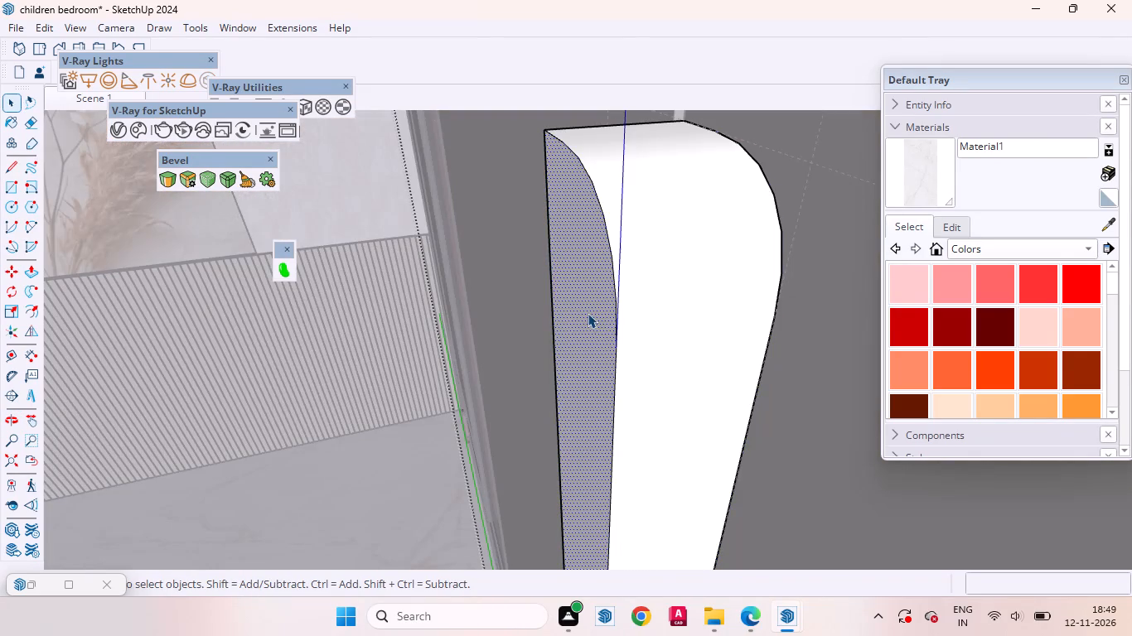
{"action": "key", "text": "p"}
{"action": "left_click", "coordinate": [588, 313]}
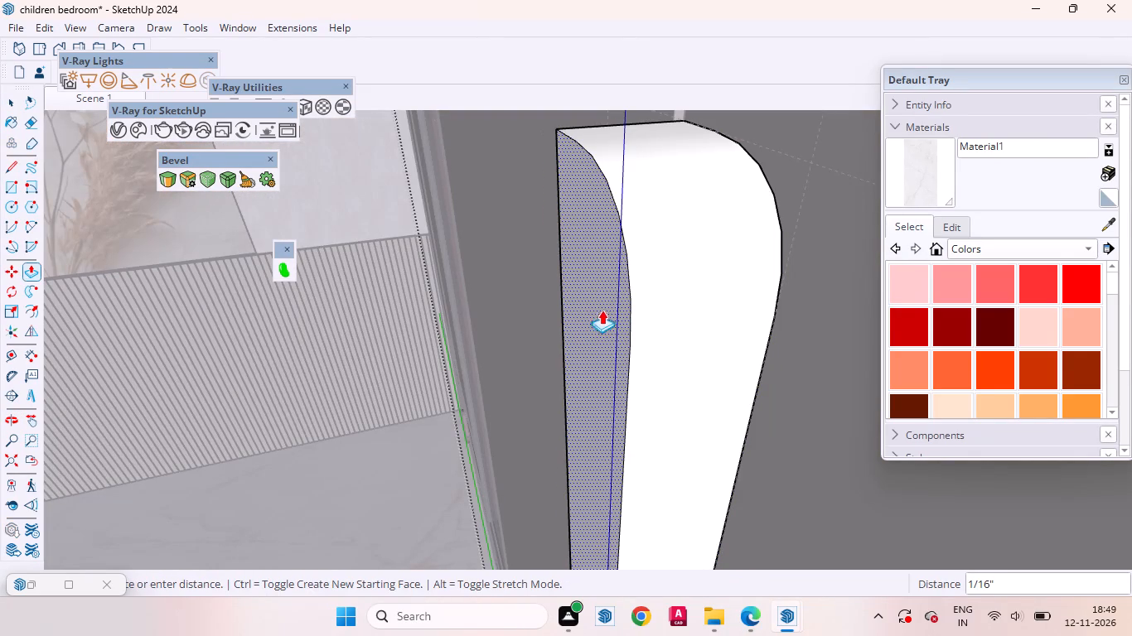
{"action": "type", "text": "6mm"}
{"action": "key", "text": "Return"}
{"action": "key", "text": "space"}
{"action": "scroll", "coordinate": [663, 277], "scroll_direction": "down", "scroll_amount": 4}
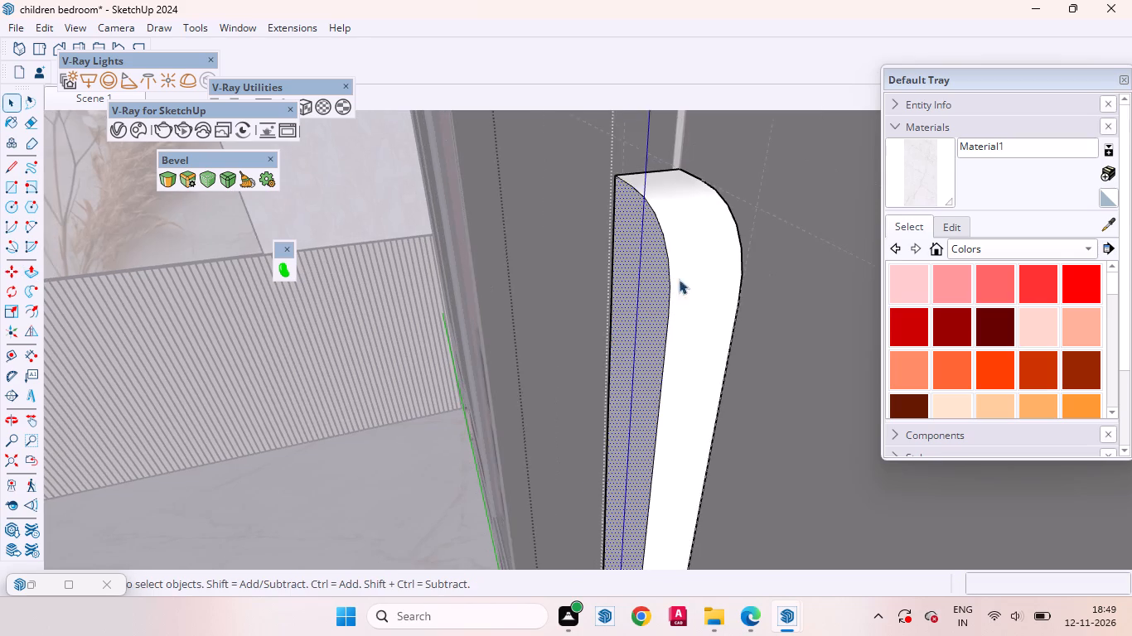
{"action": "scroll", "coordinate": [679, 279], "scroll_direction": "down", "scroll_amount": 19}
{"action": "middle_click_drag", "start_coordinate": [559, 303], "coordinate": [798, 296]}
{"action": "scroll", "coordinate": [680, 257], "scroll_direction": "down", "scroll_amount": 4}
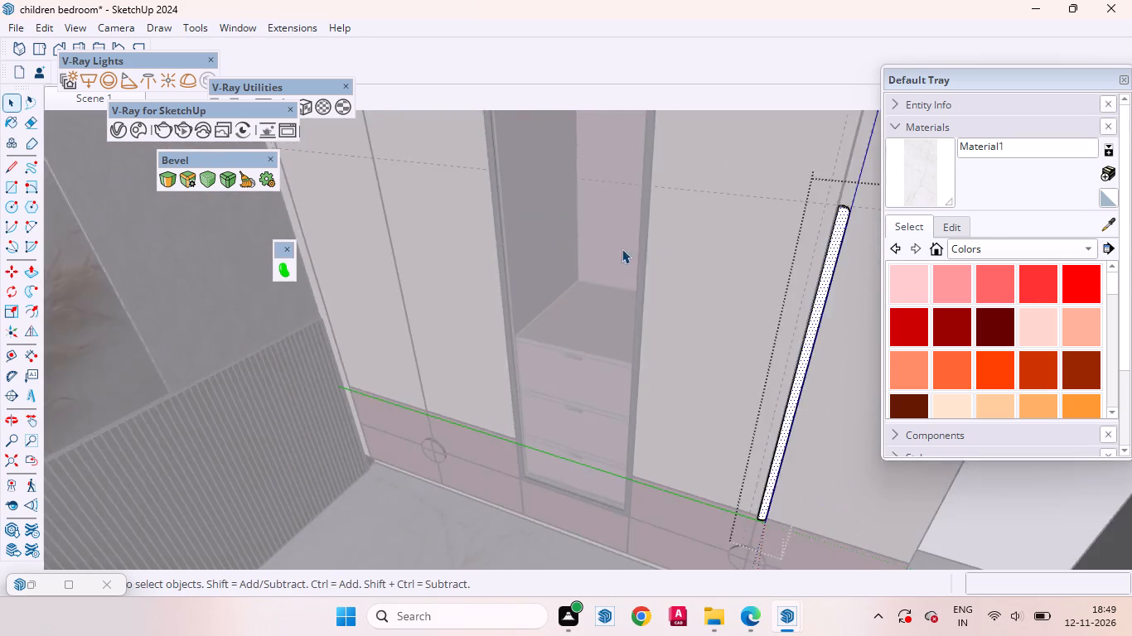
{"action": "scroll", "coordinate": [622, 248], "scroll_direction": "down", "scroll_amount": 6}
{"action": "scroll", "coordinate": [675, 294], "scroll_direction": "up", "scroll_amount": 1}
{"action": "scroll", "coordinate": [676, 296], "scroll_direction": "down", "scroll_amount": 17}
{"action": "left_click", "coordinate": [802, 234]}
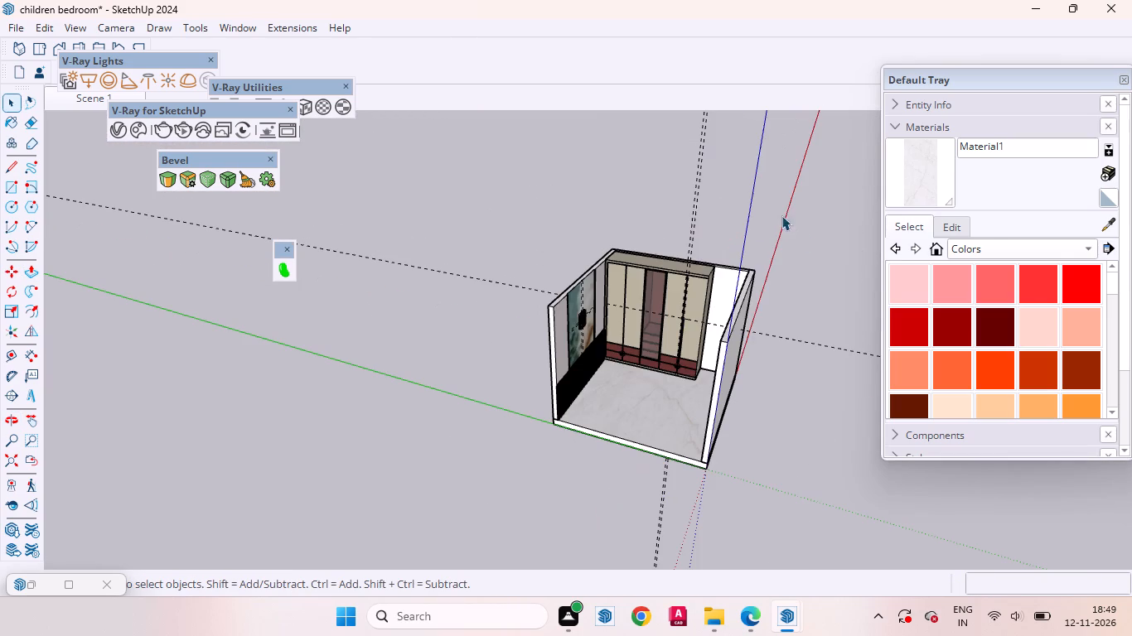
Delete the two vertical guides and the horizontal guide used to lay out the wardrobe handle.
{"action": "left_click_drag", "start_coordinate": [776, 208], "coordinate": [455, 36]}
{"action": "key", "text": "Home"}
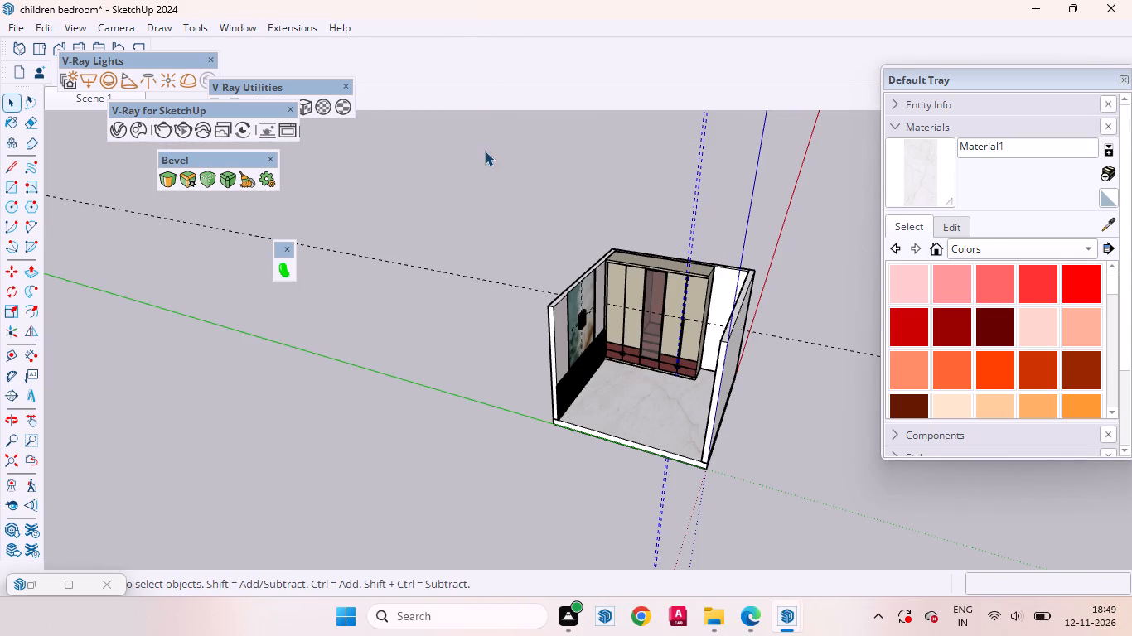
{"action": "key", "text": "Delete"}
{"action": "left_click_drag", "start_coordinate": [436, 314], "coordinate": [298, 47]}
{"action": "key", "text": "Delete"}
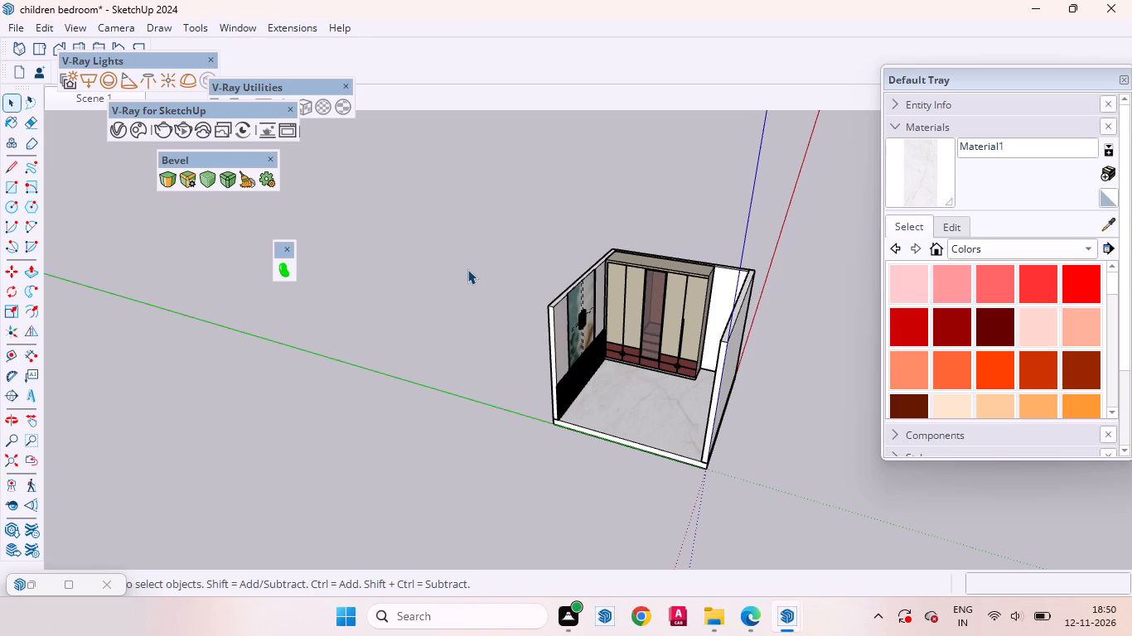
Sample the Uniboard-L17-Ambrette-4K material from the wardrobe's lower drawer front and paint the handle with it.
{"action": "scroll", "coordinate": [678, 330], "scroll_direction": "up", "scroll_amount": 4}
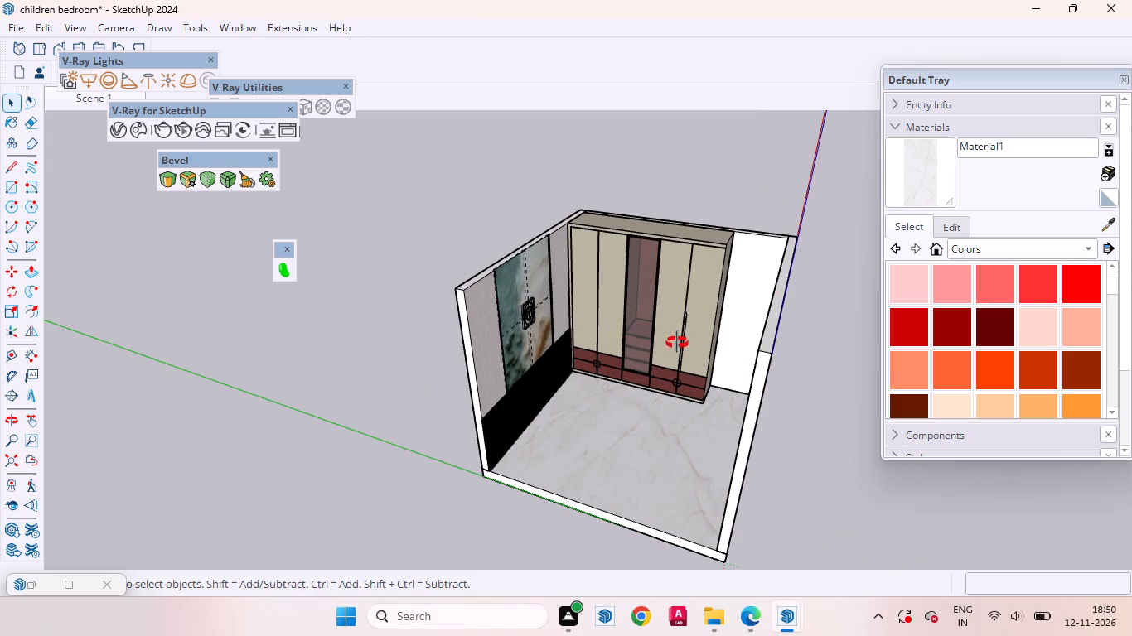
{"action": "middle_click_drag", "start_coordinate": [677, 343], "coordinate": [701, 311]}
{"action": "scroll", "coordinate": [700, 284], "scroll_direction": "up", "scroll_amount": 13}
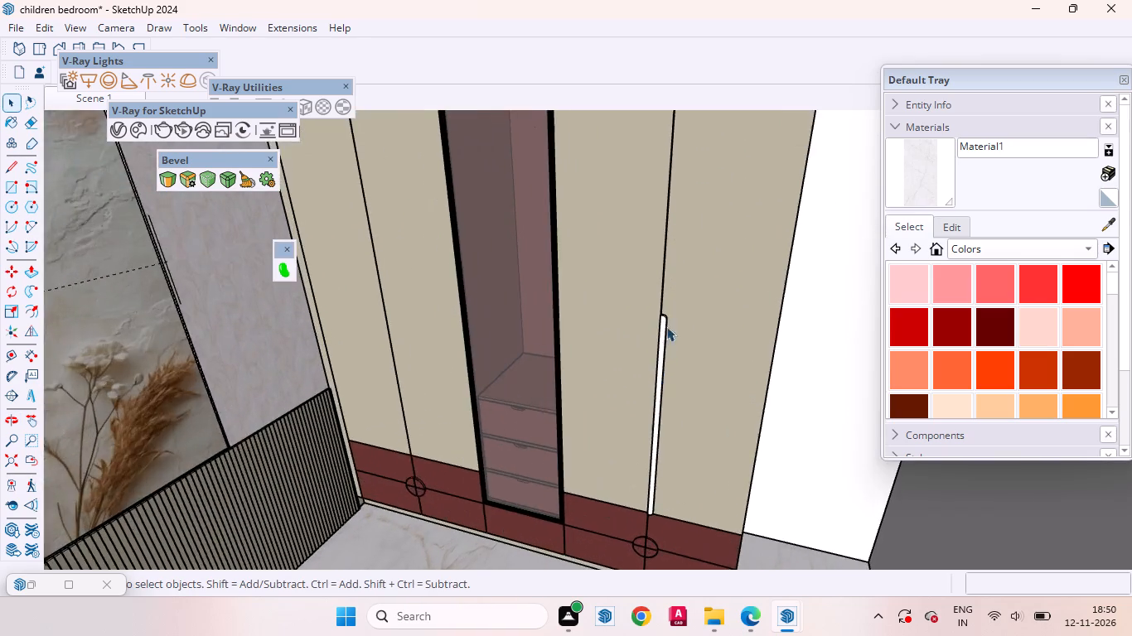
{"action": "scroll", "coordinate": [641, 233], "scroll_direction": "down", "scroll_amount": 5}
{"action": "left_click", "coordinate": [1114, 223]}
{"action": "scroll", "coordinate": [702, 436], "scroll_direction": "up", "scroll_amount": 8}
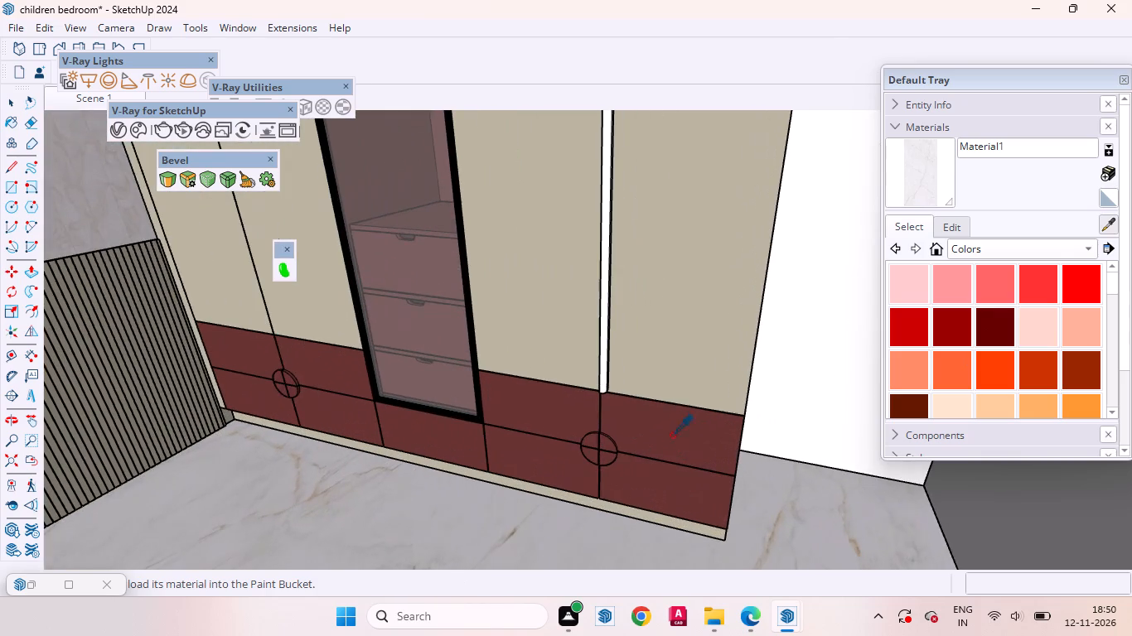
{"action": "left_click", "coordinate": [674, 420]}
{"action": "scroll", "coordinate": [586, 350], "scroll_direction": "up", "scroll_amount": 8}
{"action": "left_click", "coordinate": [622, 320]}
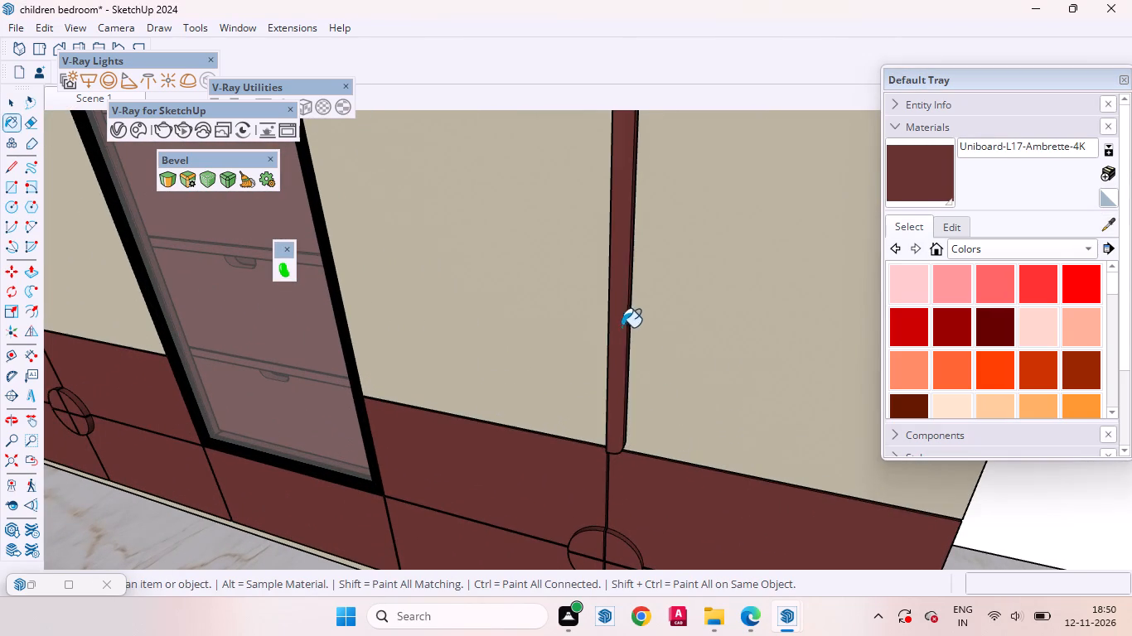
{"action": "scroll", "coordinate": [665, 388], "scroll_direction": "down", "scroll_amount": 17}
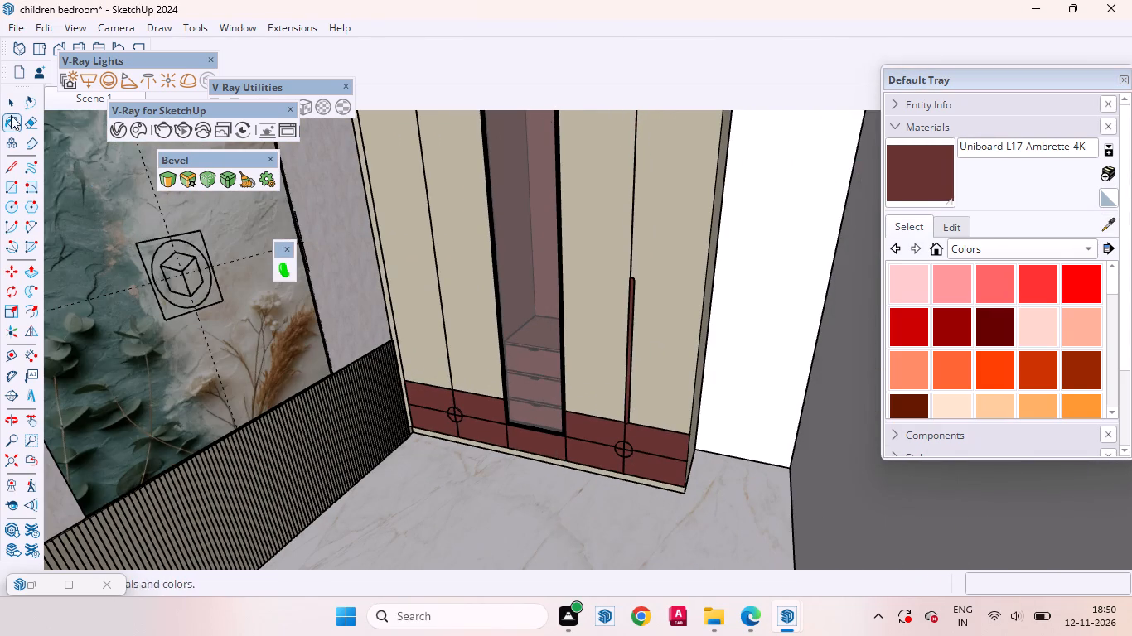
{"action": "left_click", "coordinate": [3, 100]}
Copy the dark red long handle about 1 3/8" across the shutter gap onto the adjacent shutter beside the glass unit.
{"action": "scroll", "coordinate": [702, 331], "scroll_direction": "up", "scroll_amount": 9}
{"action": "middle_click_drag", "start_coordinate": [630, 389], "coordinate": [736, 317]}
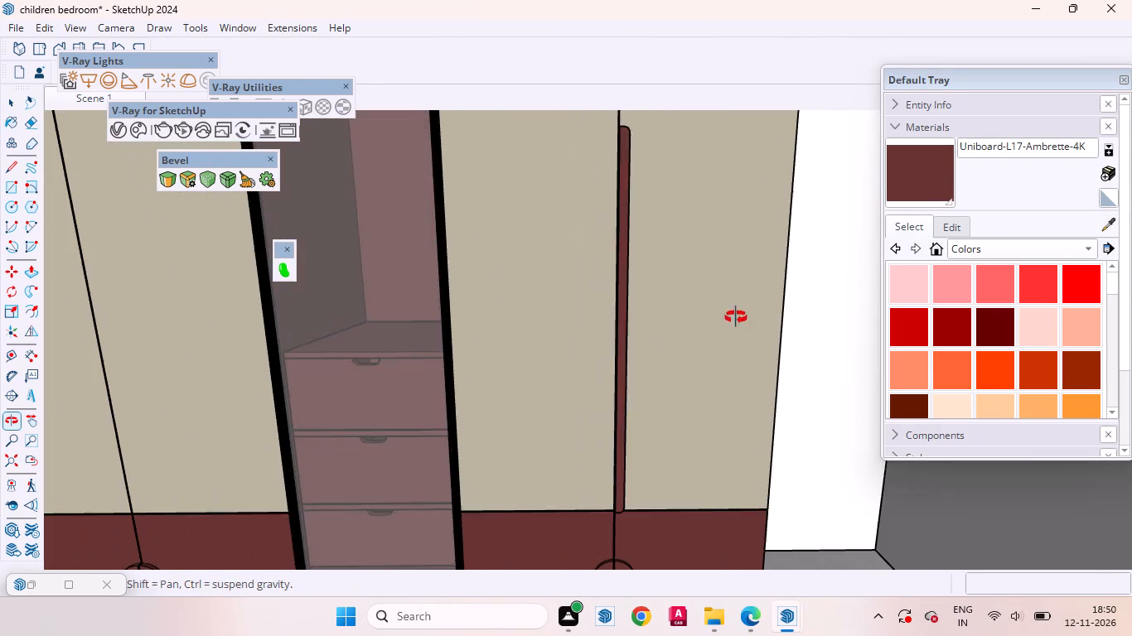
{"action": "middle_click_drag", "start_coordinate": [736, 317], "coordinate": [736, 316]}
{"action": "scroll", "coordinate": [665, 219], "scroll_direction": "up", "scroll_amount": 1}
{"action": "scroll", "coordinate": [665, 217], "scroll_direction": "down", "scroll_amount": 4}
{"action": "scroll", "coordinate": [660, 449], "scroll_direction": "up", "scroll_amount": 8}
{"action": "left_click", "coordinate": [613, 390]}
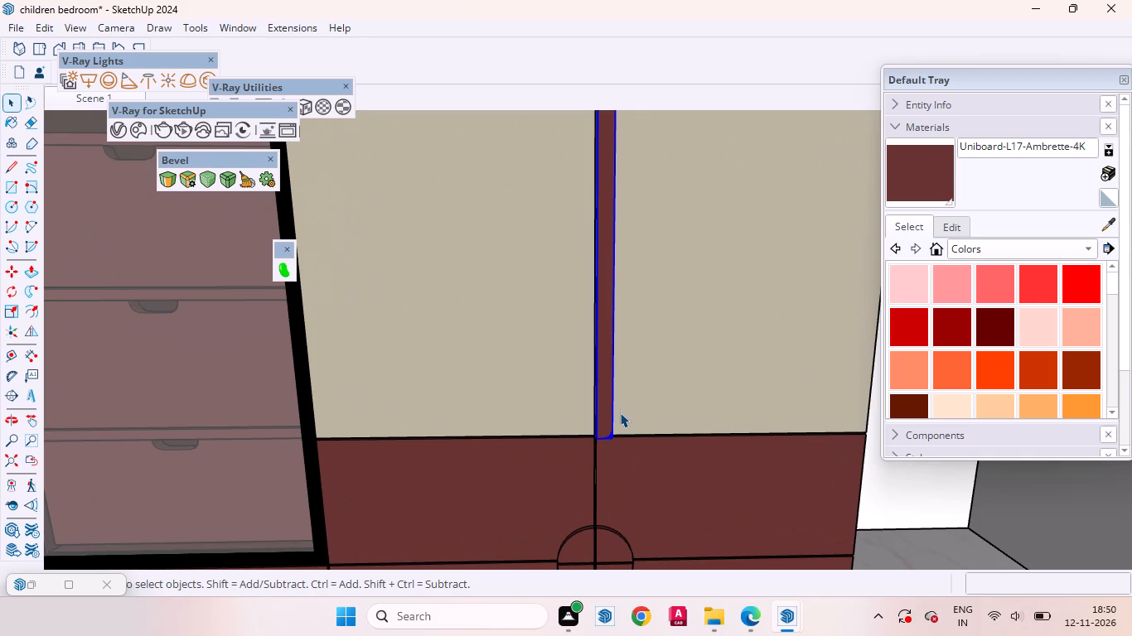
{"action": "key", "text": "m"}
{"action": "scroll", "coordinate": [639, 458], "scroll_direction": "up", "scroll_amount": 9}
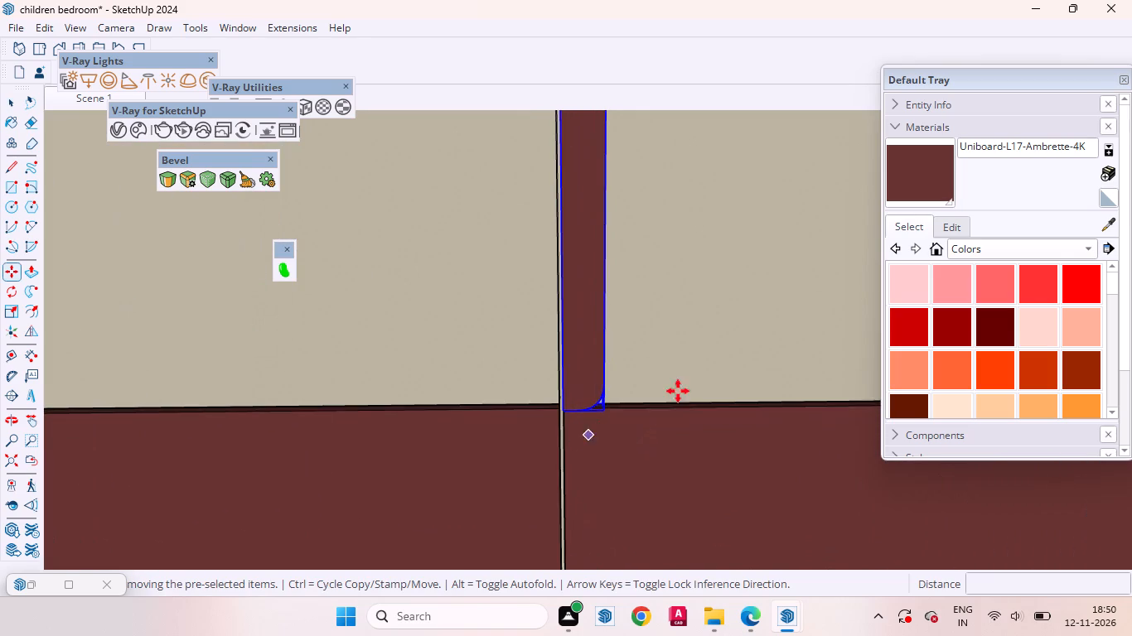
{"action": "scroll", "coordinate": [759, 374], "scroll_direction": "down", "scroll_amount": 5}
{"action": "scroll", "coordinate": [582, 403], "scroll_direction": "up", "scroll_amount": 19}
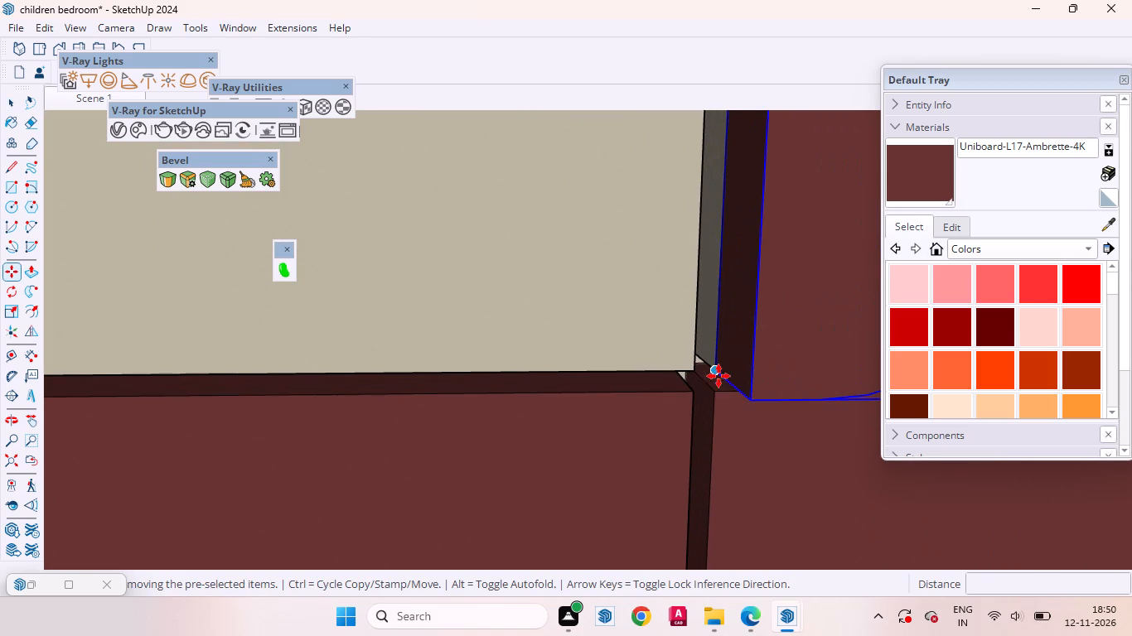
{"action": "left_click", "coordinate": [718, 371]}
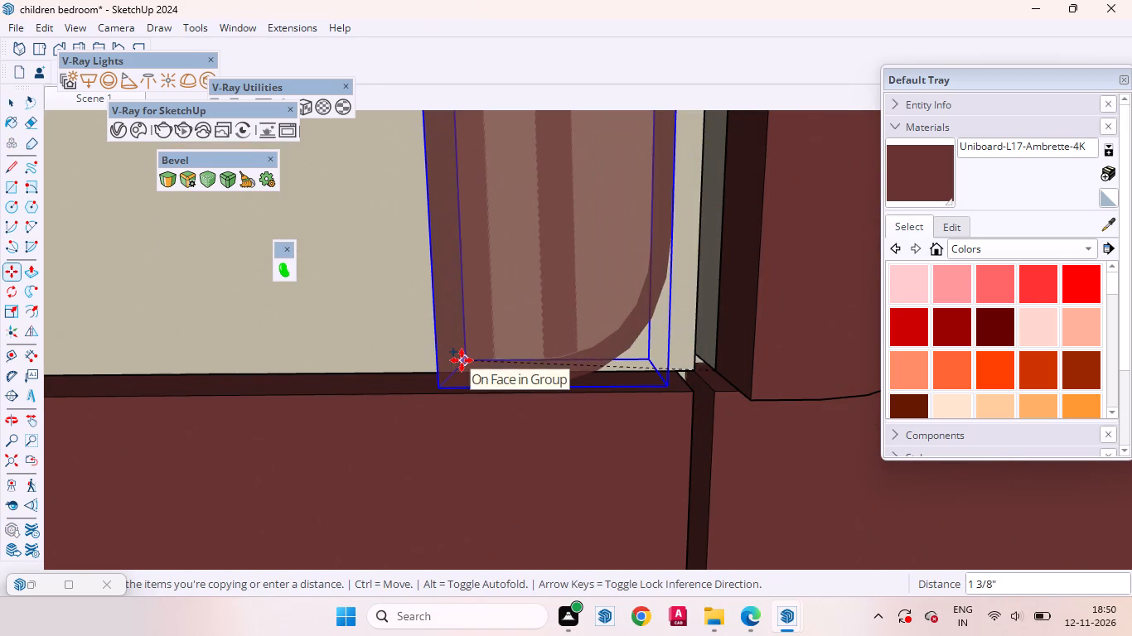
{"action": "left_click", "coordinate": [462, 360]}
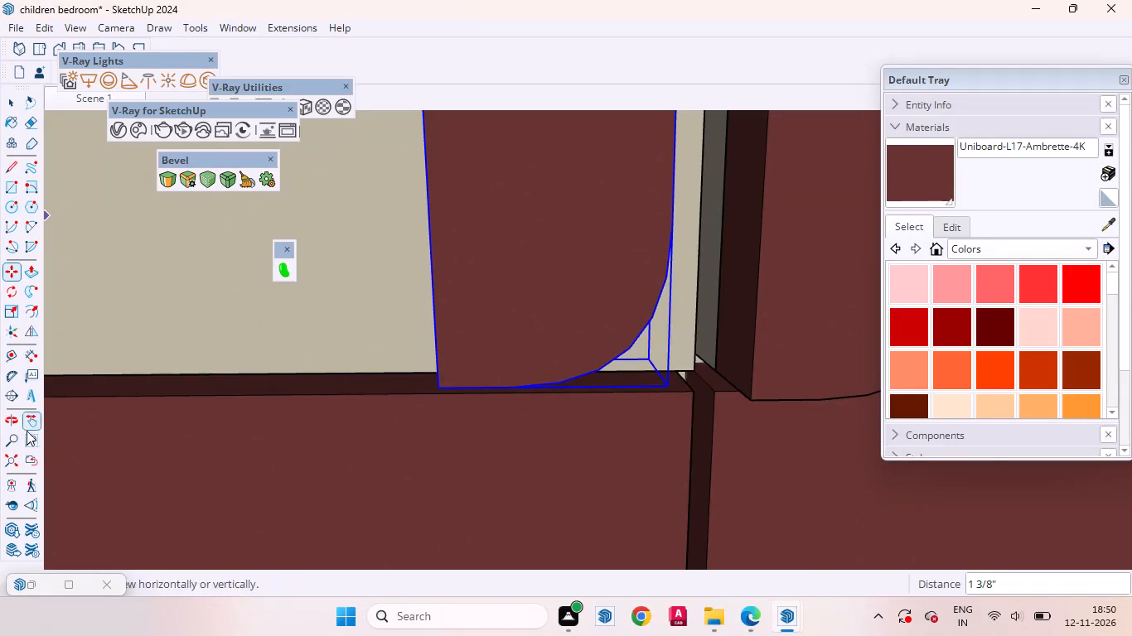
Flip the copied handle sideways so its rounded corners face away from the original handle.
{"action": "left_click", "coordinate": [37, 335]}
{"action": "middle_click_drag", "start_coordinate": [680, 356], "coordinate": [348, 373]}
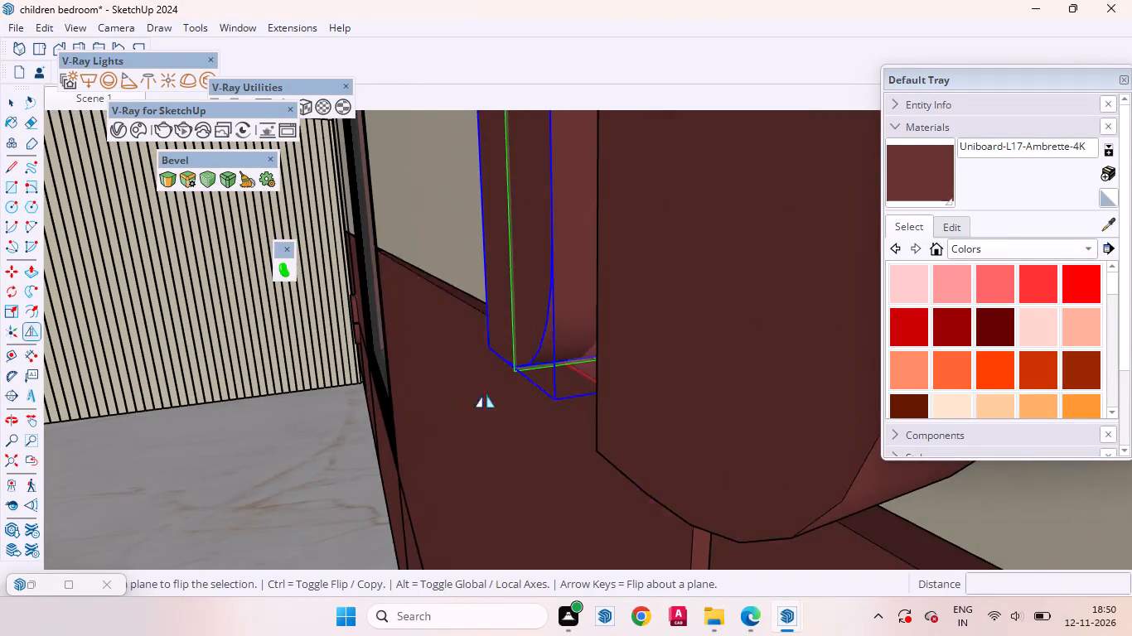
{"action": "scroll", "coordinate": [637, 419], "scroll_direction": "down", "scroll_amount": 2}
{"action": "scroll", "coordinate": [657, 427], "scroll_direction": "up", "scroll_amount": 1}
{"action": "scroll", "coordinate": [665, 431], "scroll_direction": "down", "scroll_amount": 20}
{"action": "scroll", "coordinate": [665, 431], "scroll_direction": "down", "scroll_amount": 2}
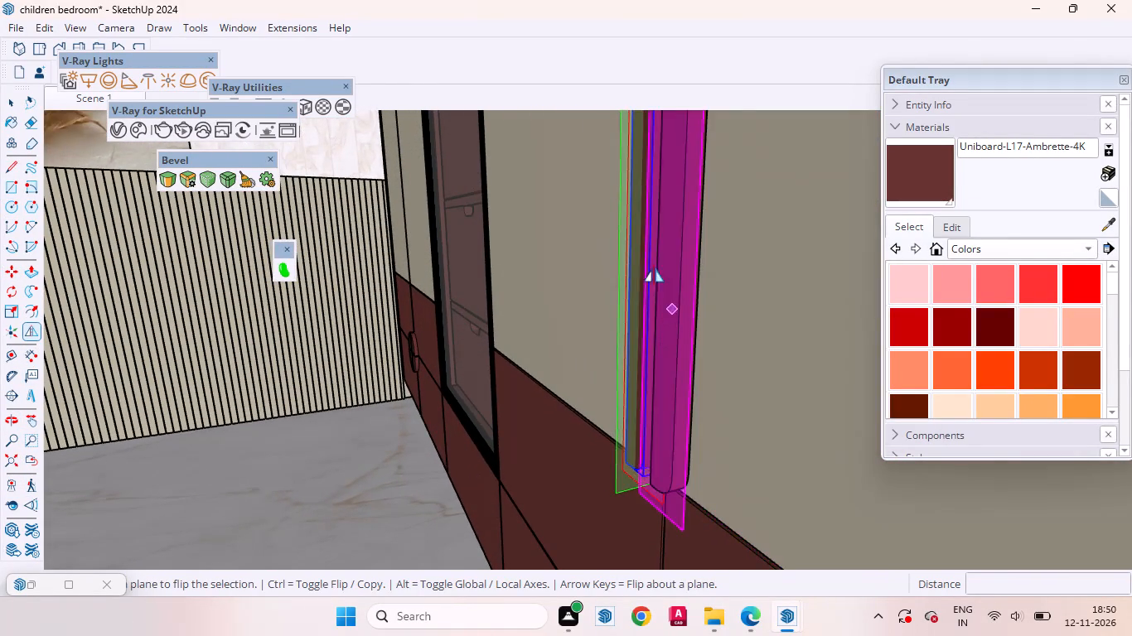
{"action": "scroll", "coordinate": [626, 179], "scroll_direction": "up", "scroll_amount": 4}
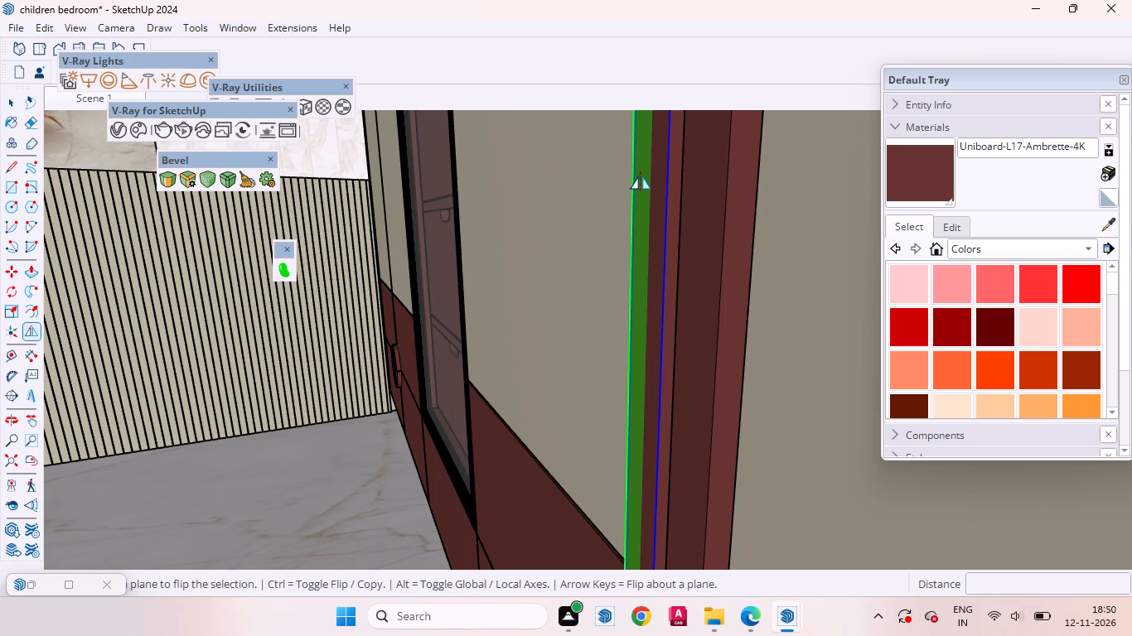
{"action": "left_click", "coordinate": [641, 176]}
{"action": "key", "text": "space"}
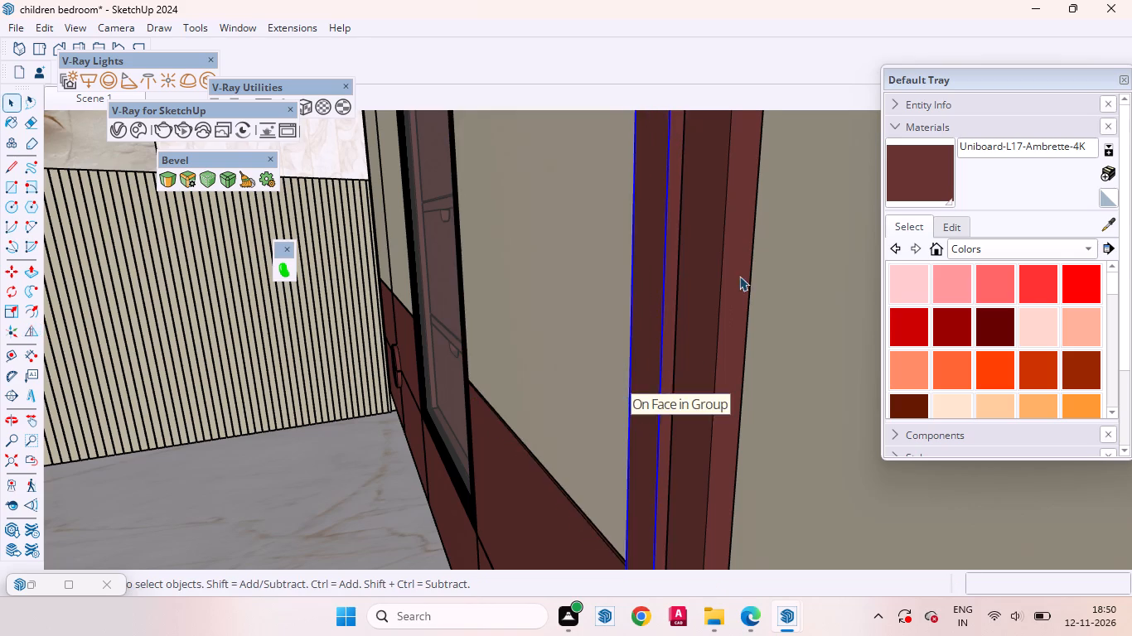
Move the flipped handle so its lower inner corner sits on the bottom corner of its shutter, beside the gap.
{"action": "scroll", "coordinate": [758, 260], "scroll_direction": "down", "scroll_amount": 10}
{"action": "middle_click_drag", "start_coordinate": [704, 407], "coordinate": [908, 338]}
{"action": "scroll", "coordinate": [846, 362], "scroll_direction": "up", "scroll_amount": 9}
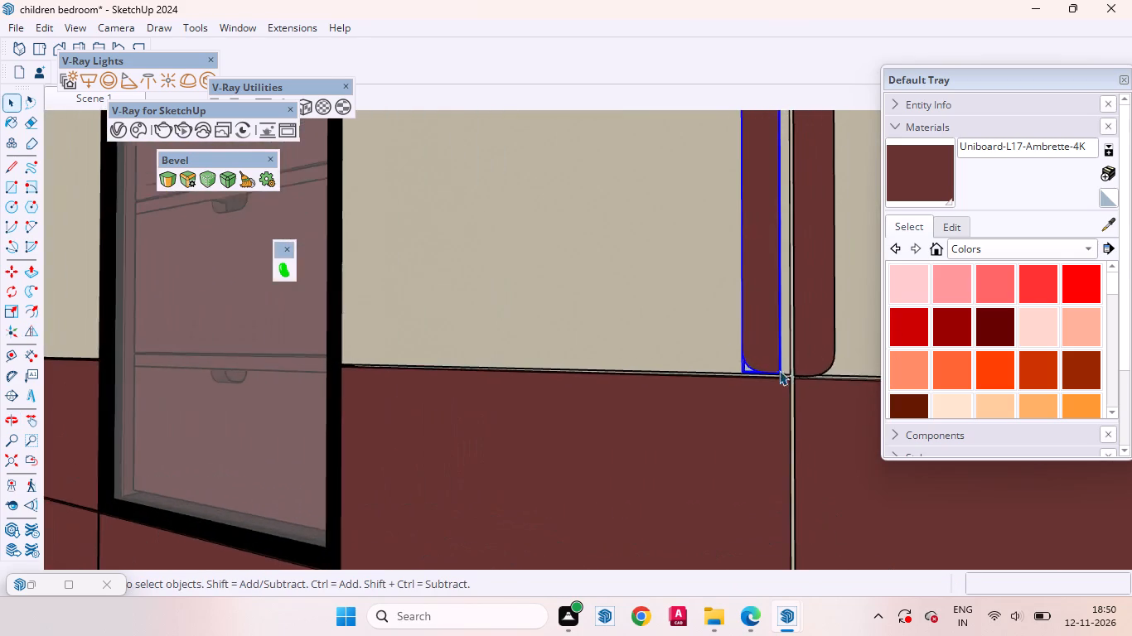
{"action": "scroll", "coordinate": [779, 370], "scroll_direction": "up", "scroll_amount": 12}
{"action": "key", "text": "m"}
{"action": "scroll", "coordinate": [772, 373], "scroll_direction": "up", "scroll_amount": 3}
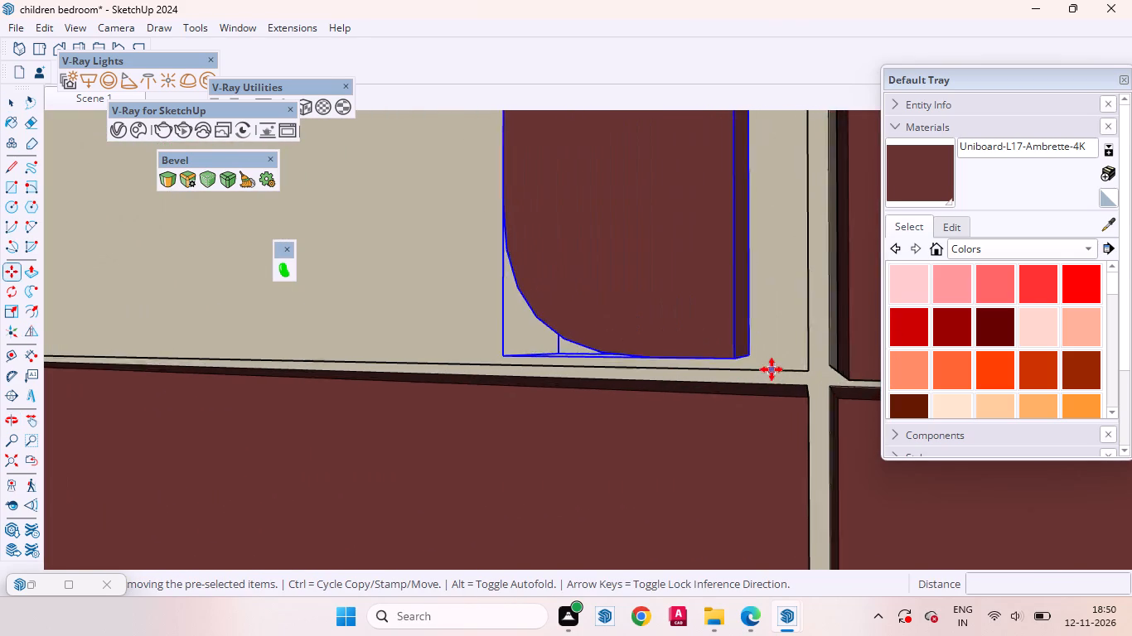
{"action": "scroll", "coordinate": [772, 369], "scroll_direction": "up", "scroll_amount": 6}
{"action": "left_click", "coordinate": [736, 350]}
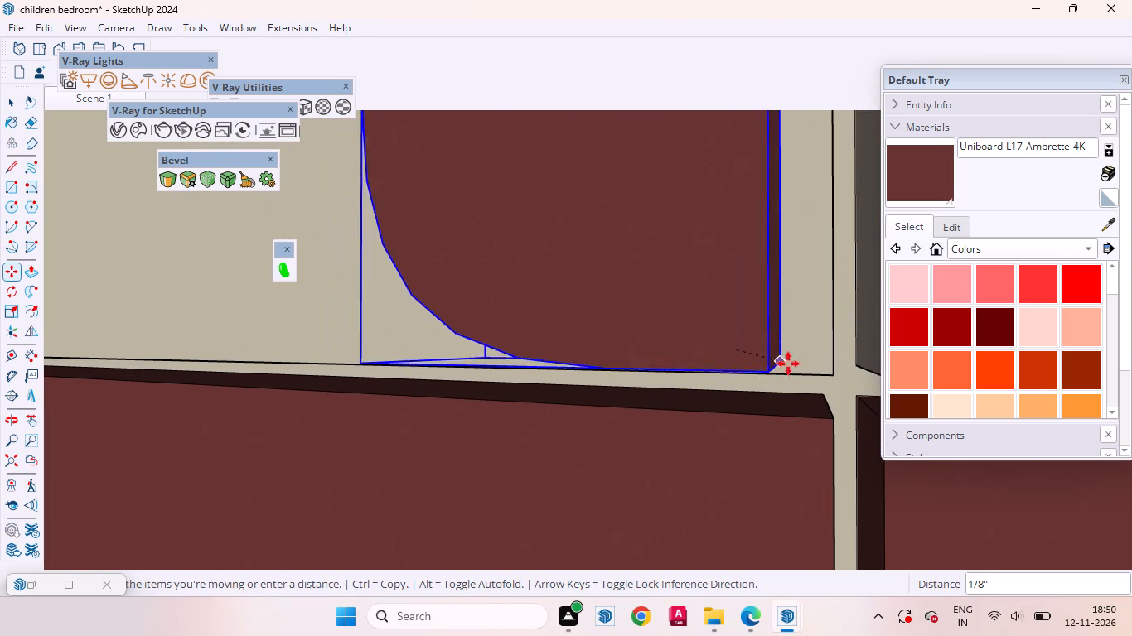
{"action": "left_click", "coordinate": [830, 371]}
{"action": "scroll", "coordinate": [738, 388], "scroll_direction": "down", "scroll_amount": 3}
{"action": "scroll", "coordinate": [738, 390], "scroll_direction": "up", "scroll_amount": 1}
{"action": "scroll", "coordinate": [738, 390], "scroll_direction": "down", "scroll_amount": 2}
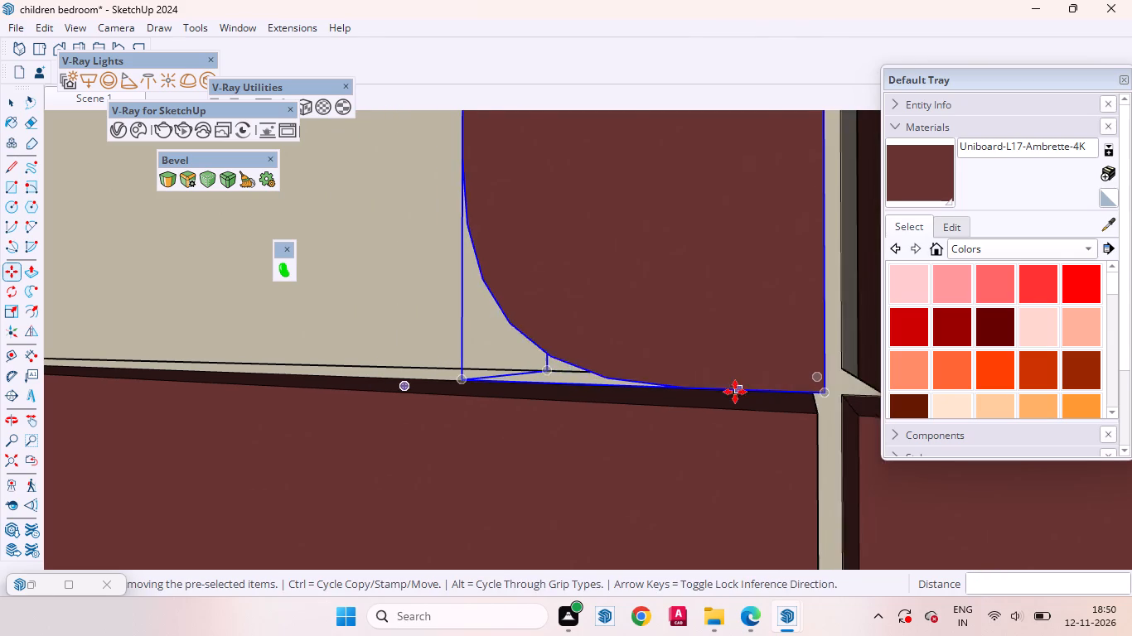
{"action": "scroll", "coordinate": [735, 392], "scroll_direction": "down", "scroll_amount": 20}
{"action": "scroll", "coordinate": [735, 392], "scroll_direction": "down", "scroll_amount": 16}
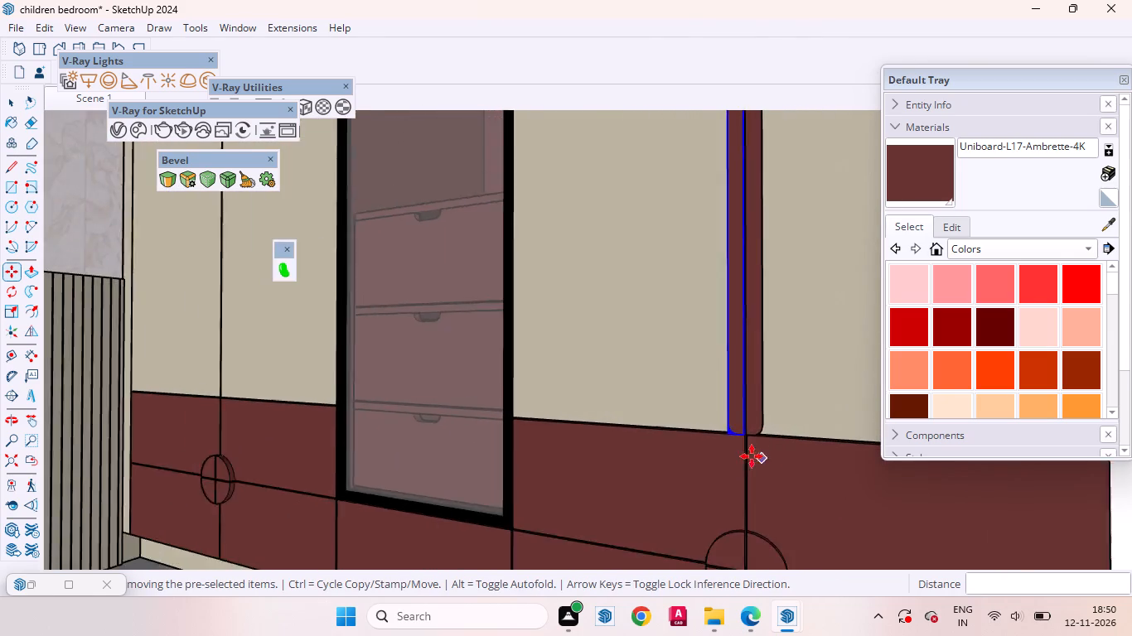
{"action": "scroll", "coordinate": [752, 456], "scroll_direction": "down", "scroll_amount": 17}
{"action": "scroll", "coordinate": [781, 477], "scroll_direction": "down", "scroll_amount": 4}
{"action": "key", "text": "space"}
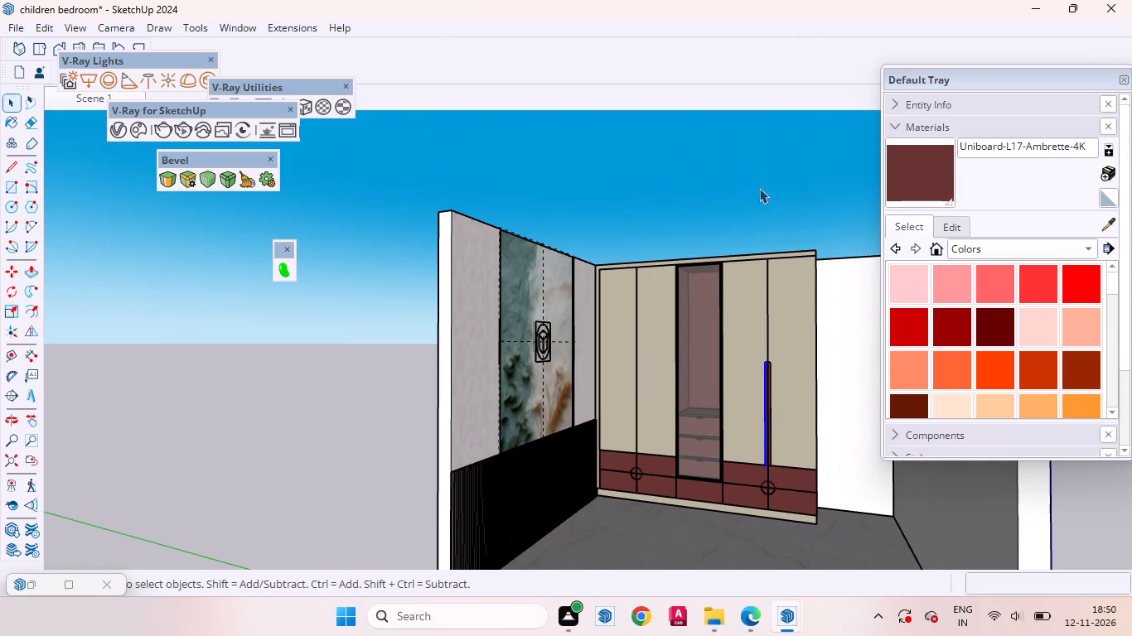
{"action": "left_click", "coordinate": [759, 188]}
Copy both handles about 4' 7 1/2" along the wardrobe to the shutter pair on the other side of the glass unit.
{"action": "scroll", "coordinate": [759, 448], "scroll_direction": "up", "scroll_amount": 4}
{"action": "middle_click_drag", "start_coordinate": [793, 480], "coordinate": [848, 512]}
{"action": "scroll", "coordinate": [762, 489], "scroll_direction": "up", "scroll_amount": 6}
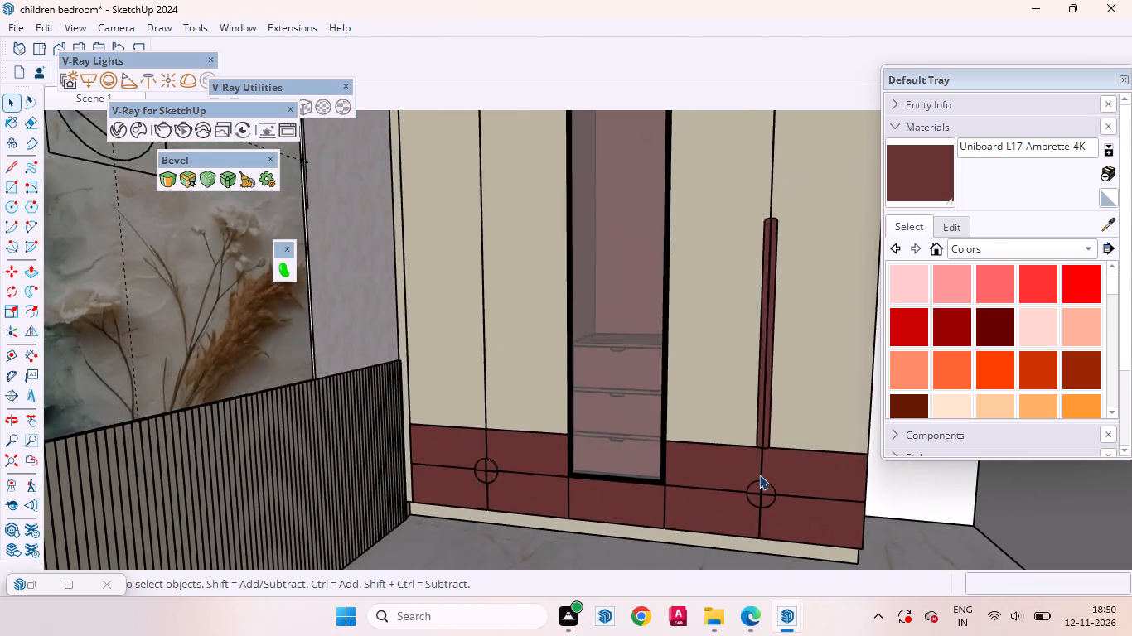
{"action": "scroll", "coordinate": [759, 475], "scroll_direction": "up", "scroll_amount": 20}
{"action": "middle_click_drag", "start_coordinate": [770, 448], "coordinate": [769, 374]}
{"action": "scroll", "coordinate": [752, 364], "scroll_direction": "up", "scroll_amount": 2}
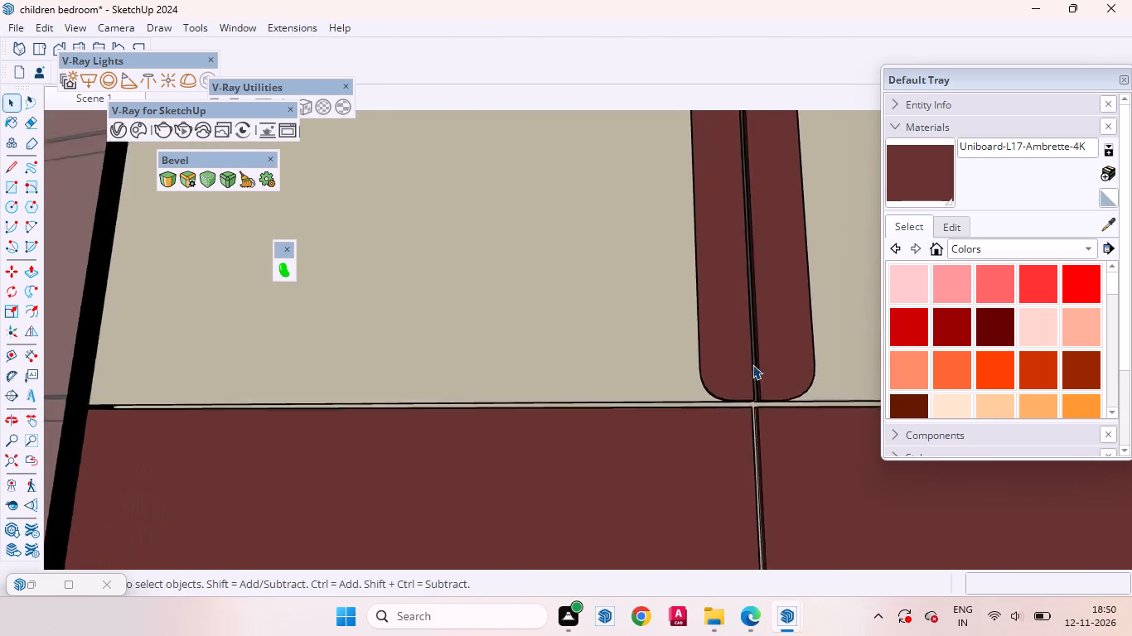
{"action": "scroll", "coordinate": [752, 364], "scroll_direction": "up", "scroll_amount": 5}
{"action": "left_click", "coordinate": [786, 379]}
{"action": "left_click", "coordinate": [722, 388], "text": "ctrl"}
{"action": "scroll", "coordinate": [767, 446], "scroll_direction": "up", "scroll_amount": 6, "text": "ctrl"}
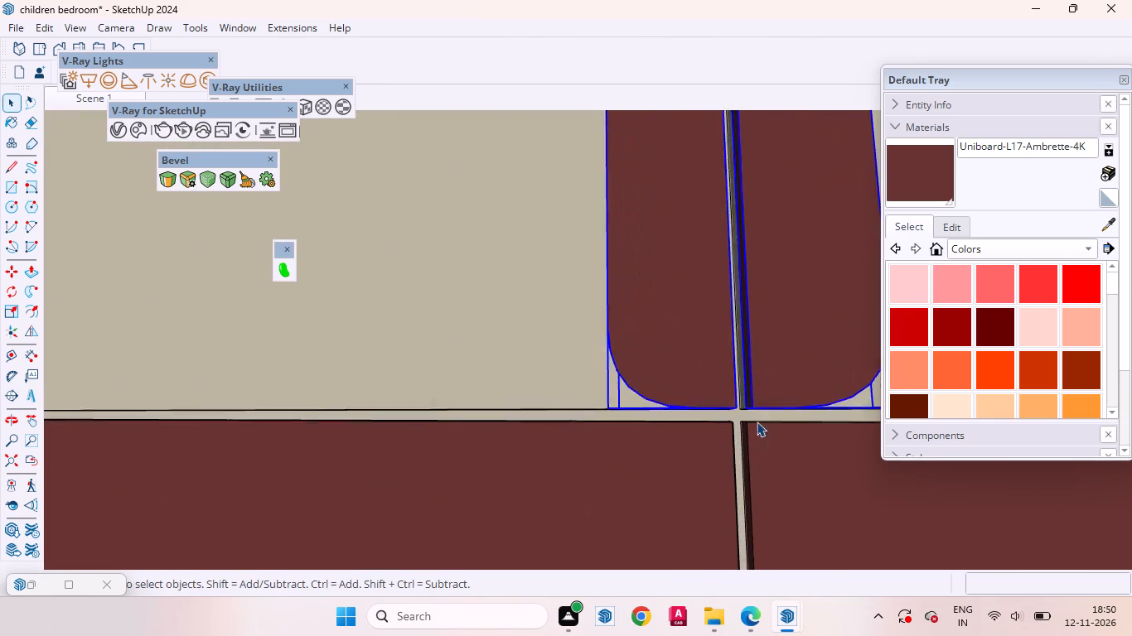
{"action": "scroll", "coordinate": [757, 422], "scroll_direction": "up", "scroll_amount": 8, "text": "ctrl"}
{"action": "middle_click_drag", "start_coordinate": [722, 412], "coordinate": [727, 333]}
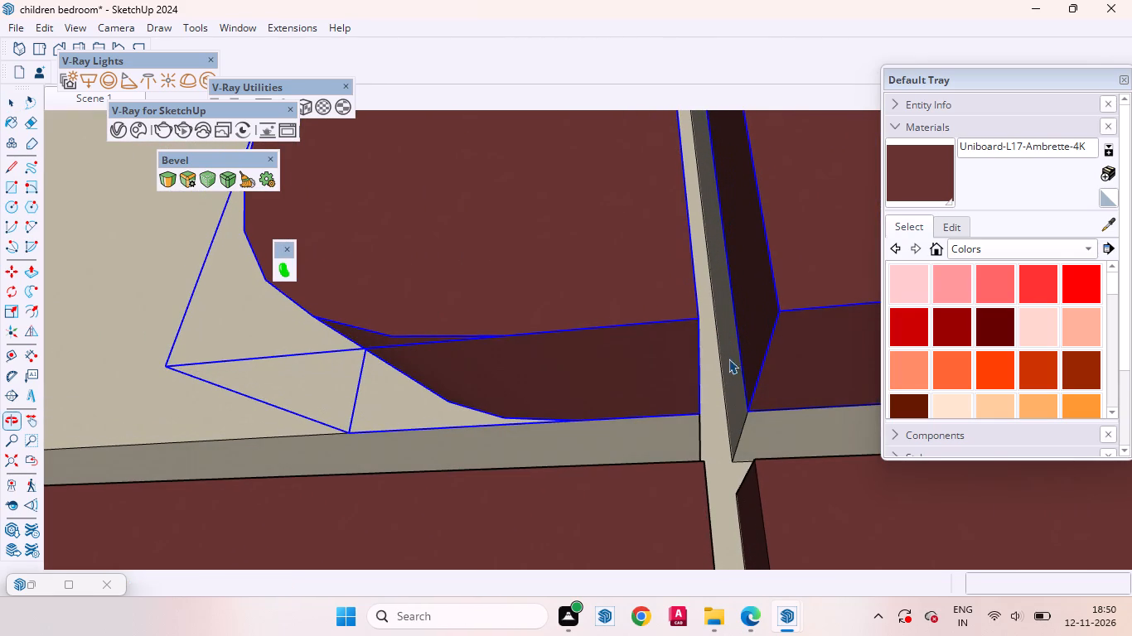
{"action": "key", "text": "m"}
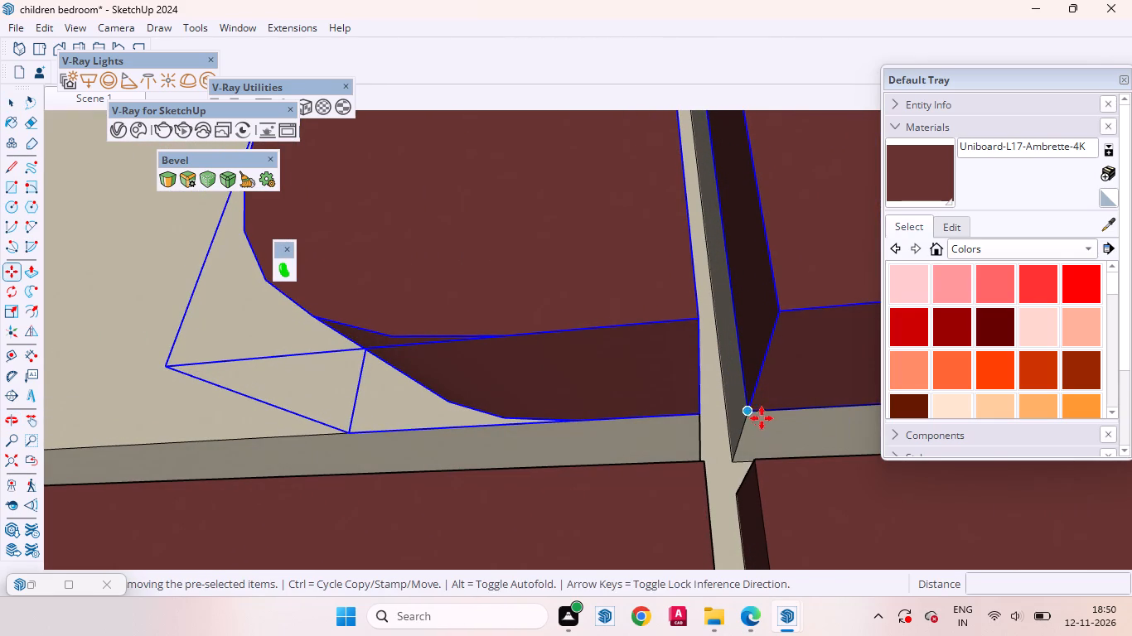
{"action": "left_click", "coordinate": [748, 414]}
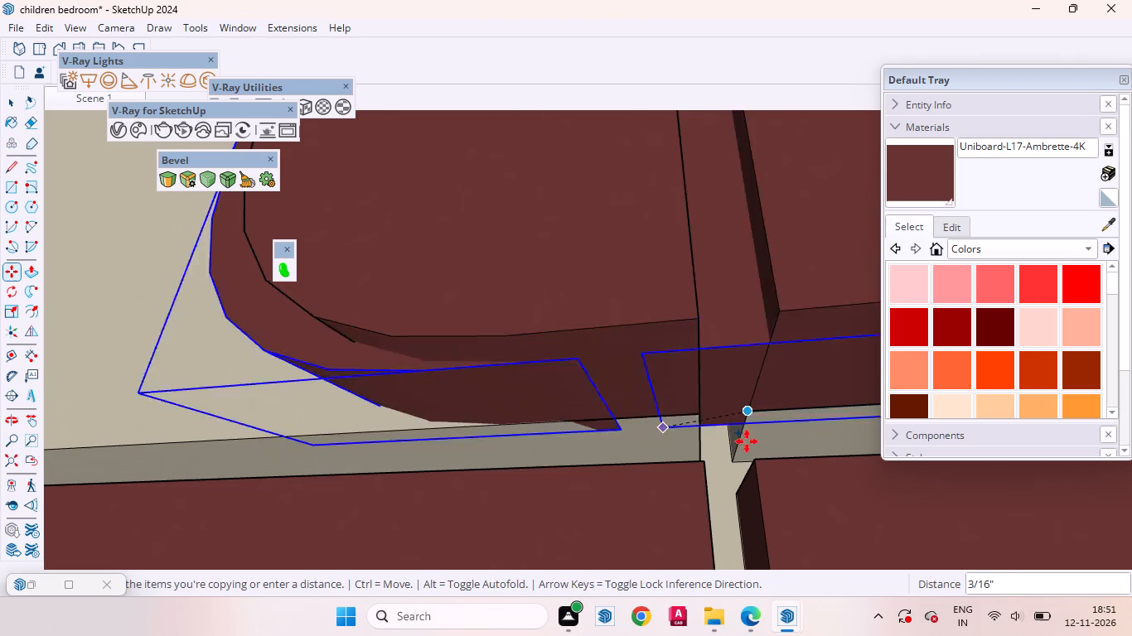
{"action": "scroll", "coordinate": [772, 448], "scroll_direction": "down", "scroll_amount": 13}
{"action": "middle_click_drag", "start_coordinate": [721, 304], "coordinate": [792, 562]}
{"action": "scroll", "coordinate": [696, 361], "scroll_direction": "down", "scroll_amount": 3}
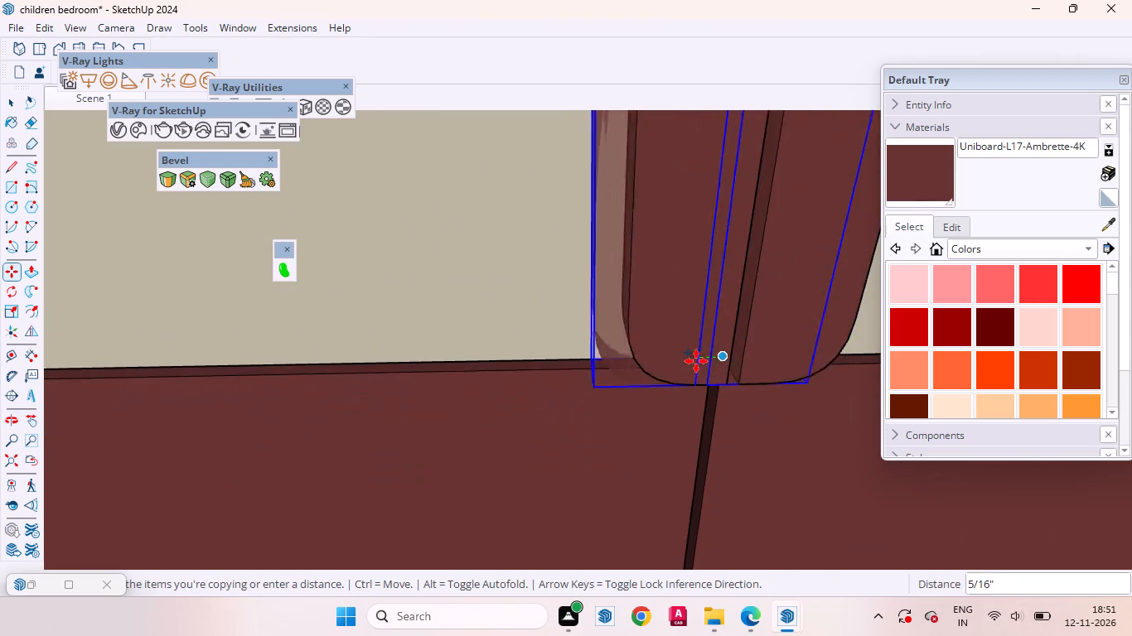
{"action": "scroll", "coordinate": [696, 361], "scroll_direction": "down", "scroll_amount": 20}
{"action": "scroll", "coordinate": [696, 361], "scroll_direction": "down", "scroll_amount": 3}
{"action": "scroll", "coordinate": [769, 357], "scroll_direction": "up", "scroll_amount": 1}
{"action": "scroll", "coordinate": [769, 357], "scroll_direction": "down", "scroll_amount": 11}
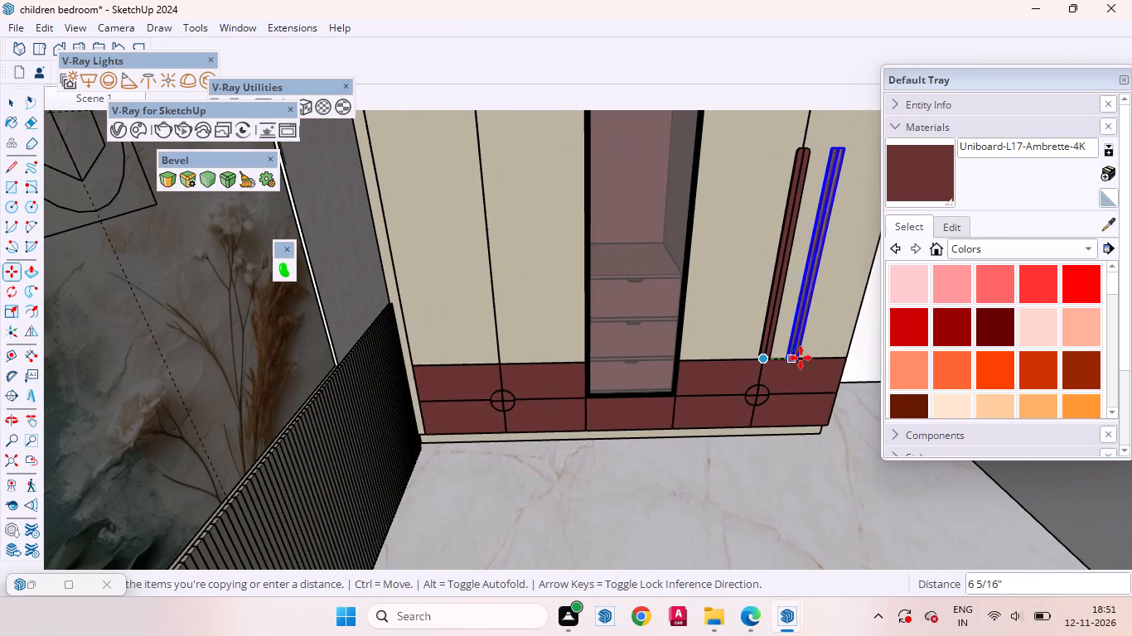
{"action": "scroll", "coordinate": [519, 364], "scroll_direction": "up", "scroll_amount": 13}
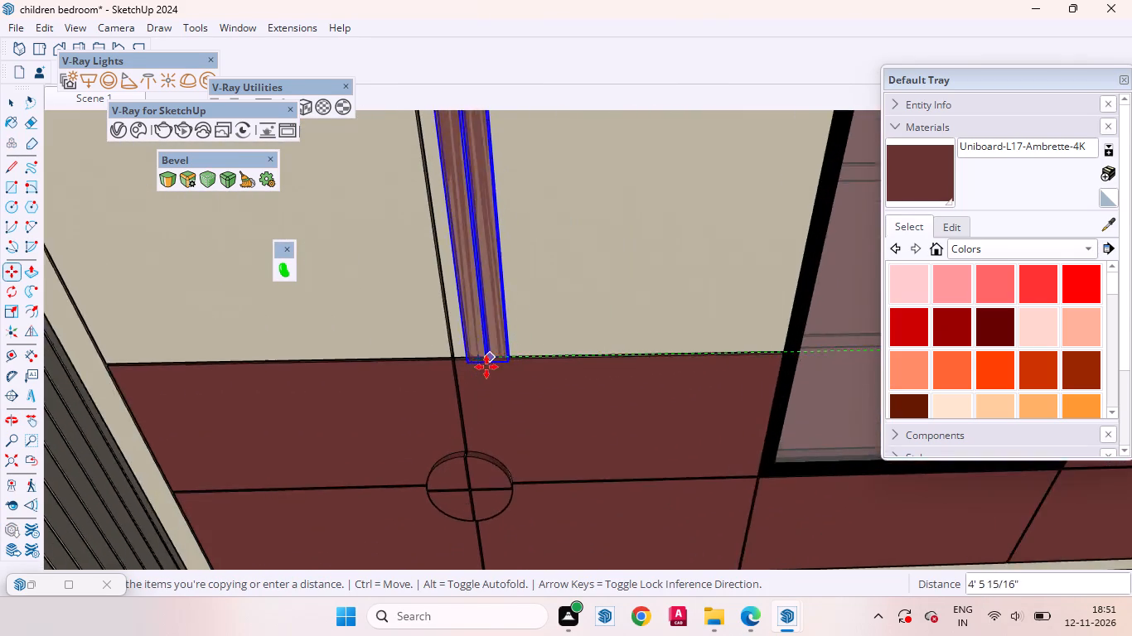
{"action": "scroll", "coordinate": [486, 367], "scroll_direction": "up", "scroll_amount": 20}
{"action": "scroll", "coordinate": [486, 367], "scroll_direction": "up", "scroll_amount": 2}
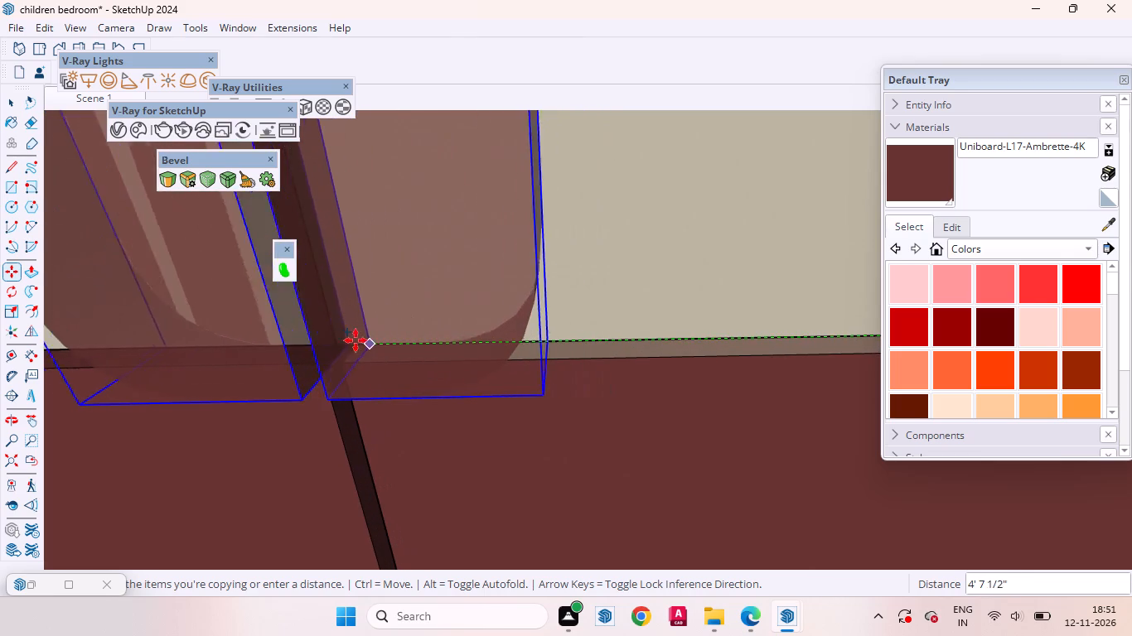
{"action": "left_click", "coordinate": [336, 345]}
{"action": "scroll", "coordinate": [524, 349], "scroll_direction": "down", "scroll_amount": 11}
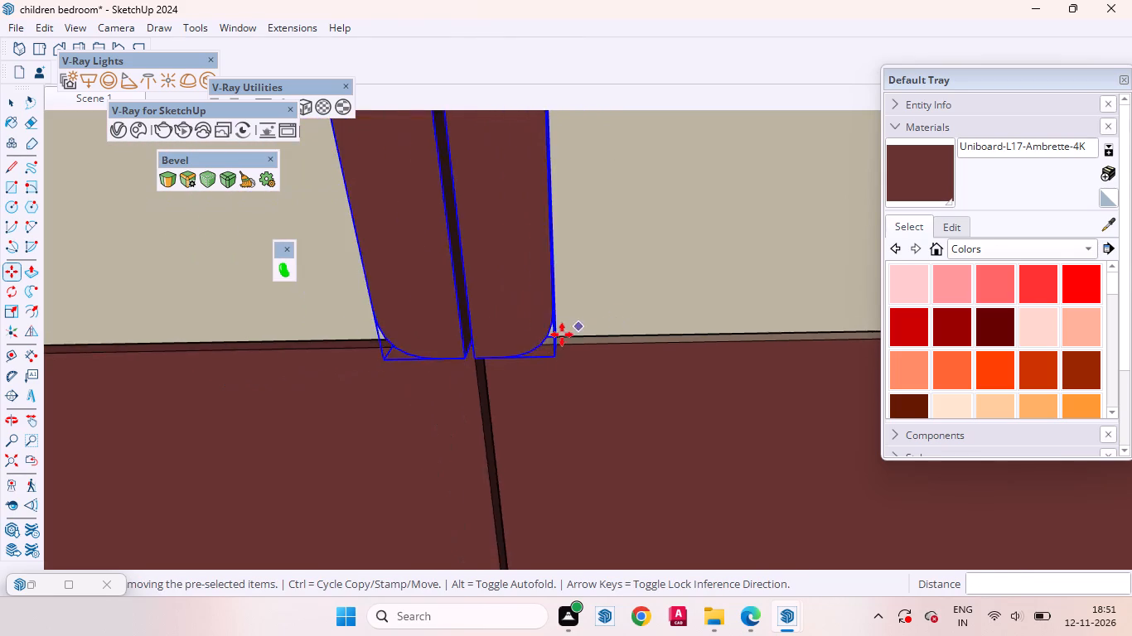
{"action": "scroll", "coordinate": [562, 335], "scroll_direction": "down", "scroll_amount": 12}
{"action": "key", "text": "space"}
{"action": "scroll", "coordinate": [543, 362], "scroll_direction": "down", "scroll_amount": 14}
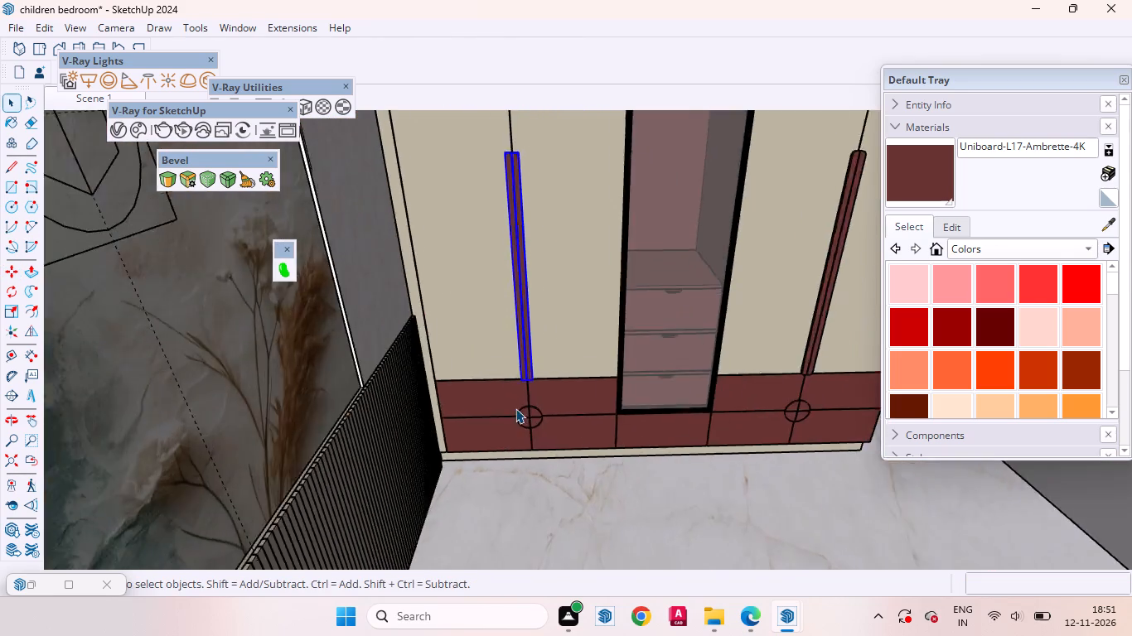
{"action": "scroll", "coordinate": [515, 408], "scroll_direction": "down", "scroll_amount": 16}
{"action": "left_click", "coordinate": [670, 200]}
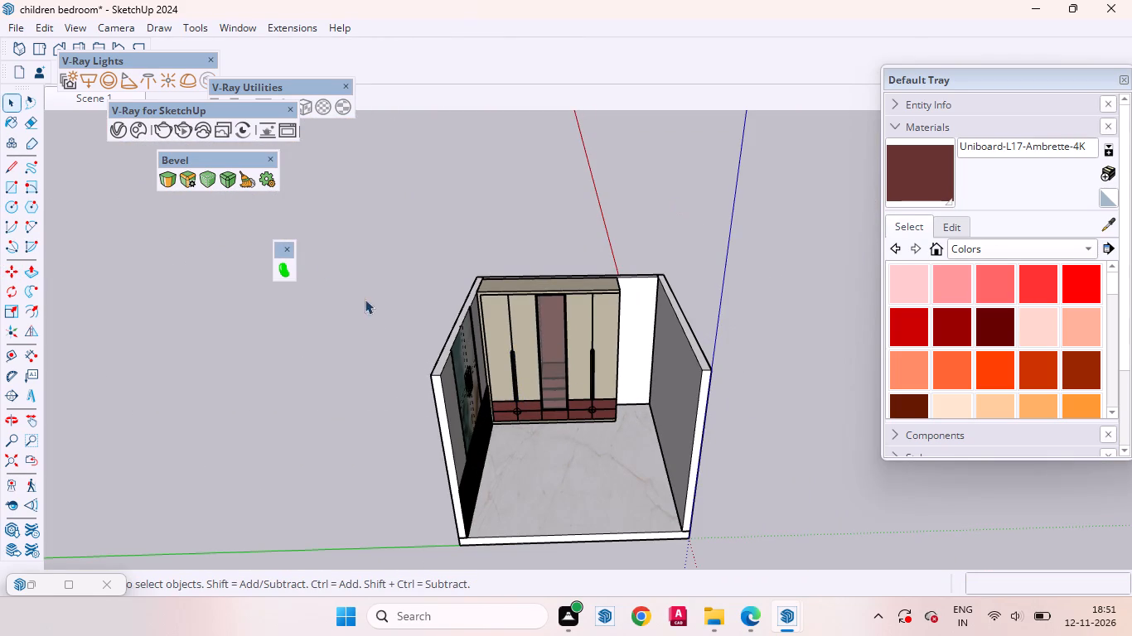
Copy the inner dark red handle of the shutter pair nearest the mural wall about 1' 6" along the wardrobe onto the glass unit's near edge.
{"action": "left_click", "coordinate": [70, 99]}
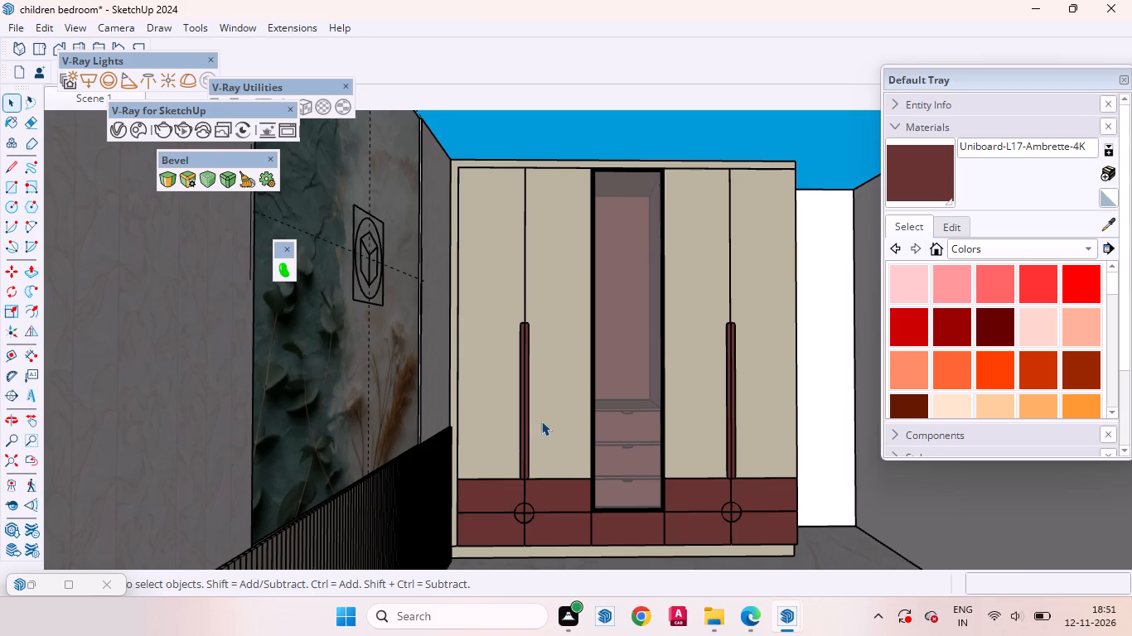
{"action": "scroll", "coordinate": [535, 412], "scroll_direction": "up", "scroll_amount": 3}
{"action": "scroll", "coordinate": [525, 346], "scroll_direction": "down", "scroll_amount": 4}
{"action": "scroll", "coordinate": [550, 461], "scroll_direction": "up", "scroll_amount": 9}
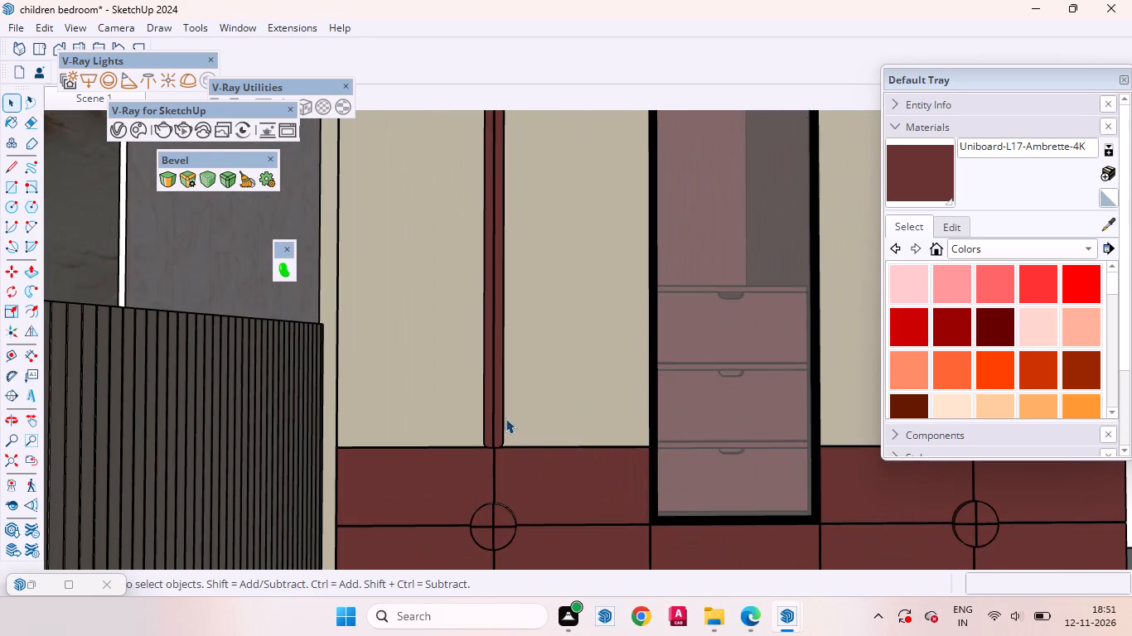
{"action": "left_click", "coordinate": [498, 418]}
{"action": "scroll", "coordinate": [515, 446], "scroll_direction": "up", "scroll_amount": 7}
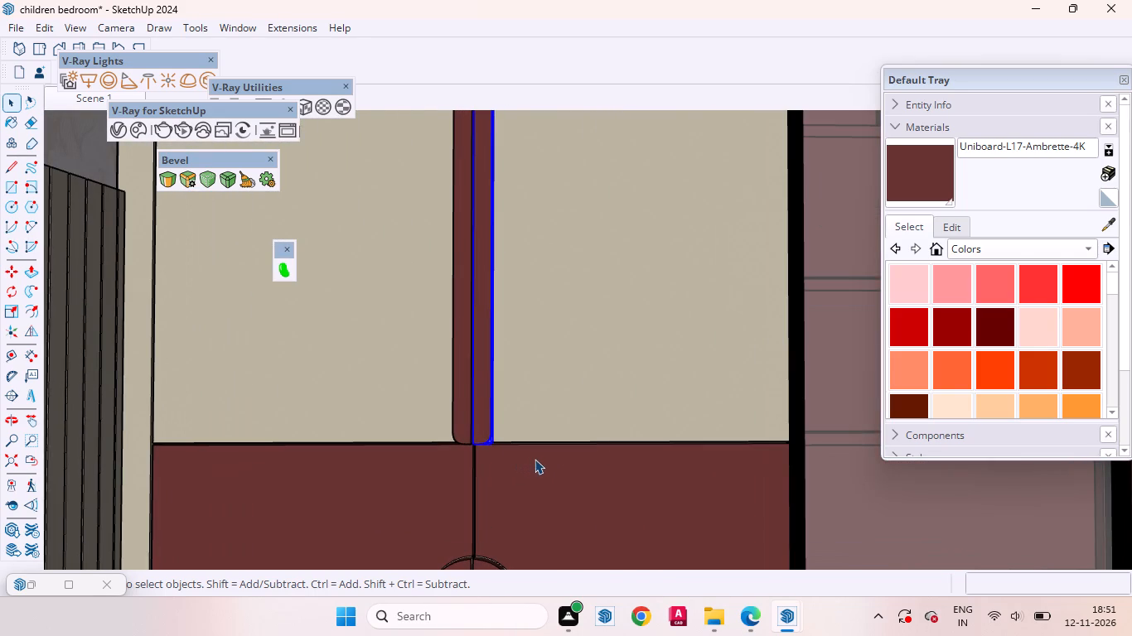
{"action": "key", "text": "m"}
{"action": "scroll", "coordinate": [477, 464], "scroll_direction": "up", "scroll_amount": 5}
{"action": "middle_click_drag", "start_coordinate": [498, 458], "coordinate": [628, 464]}
{"action": "scroll", "coordinate": [532, 462], "scroll_direction": "up", "scroll_amount": 6}
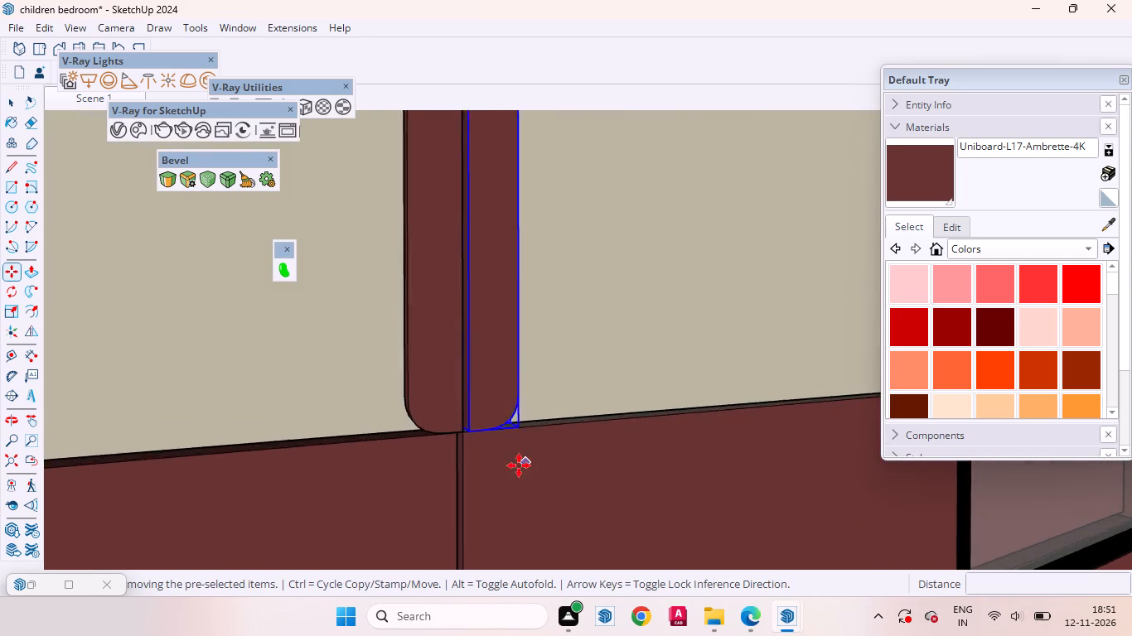
{"action": "scroll", "coordinate": [519, 465], "scroll_direction": "up", "scroll_amount": 11}
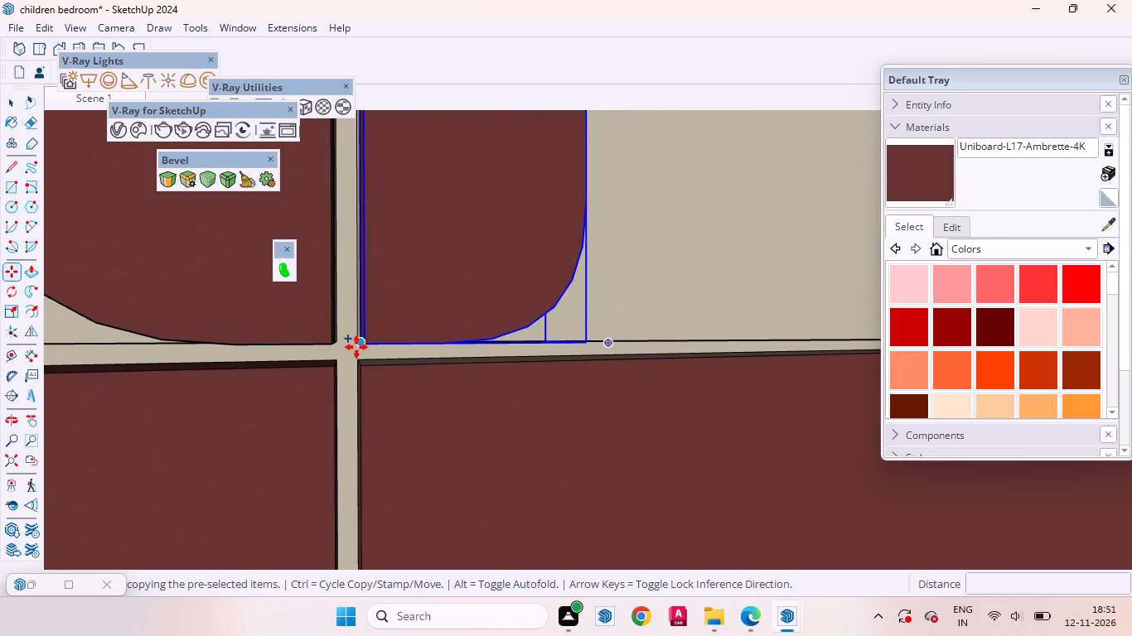
{"action": "scroll", "coordinate": [356, 347], "scroll_direction": "up", "scroll_amount": 8}
{"action": "left_click", "coordinate": [367, 322]}
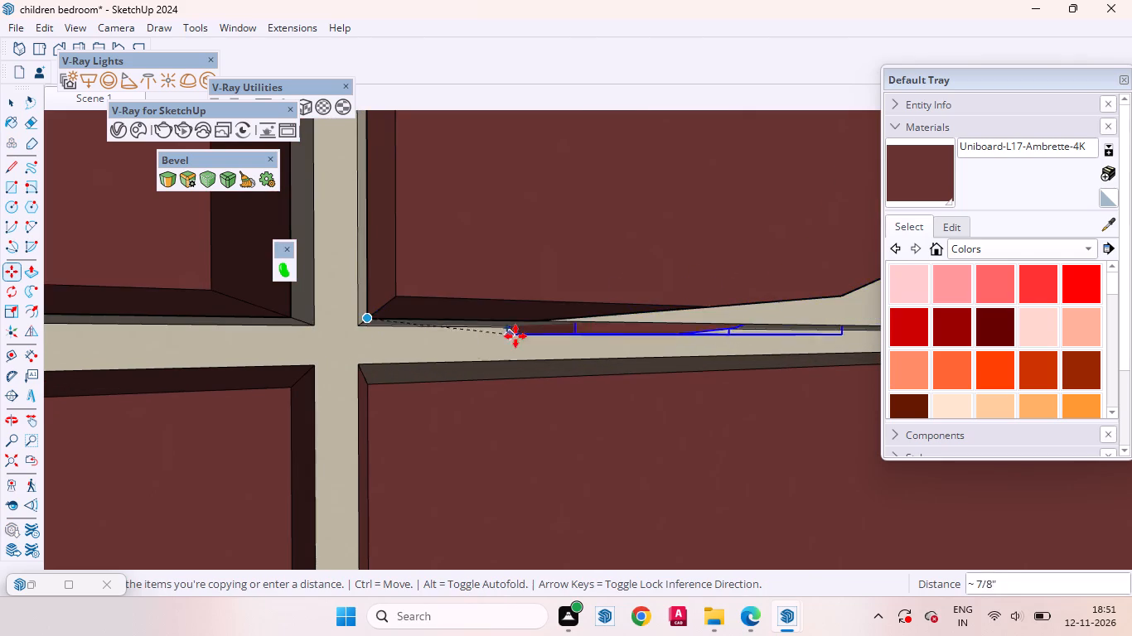
{"action": "scroll", "coordinate": [402, 359], "scroll_direction": "down", "scroll_amount": 20}
{"action": "scroll", "coordinate": [402, 359], "scroll_direction": "down", "scroll_amount": 14}
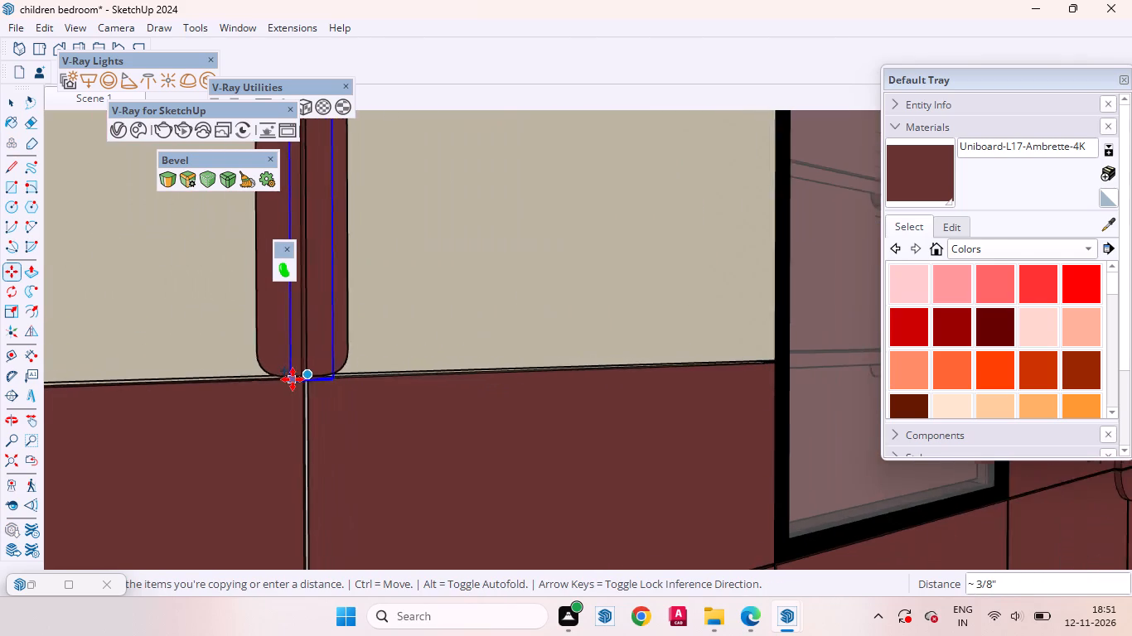
{"action": "scroll", "coordinate": [756, 381], "scroll_direction": "up", "scroll_amount": 17}
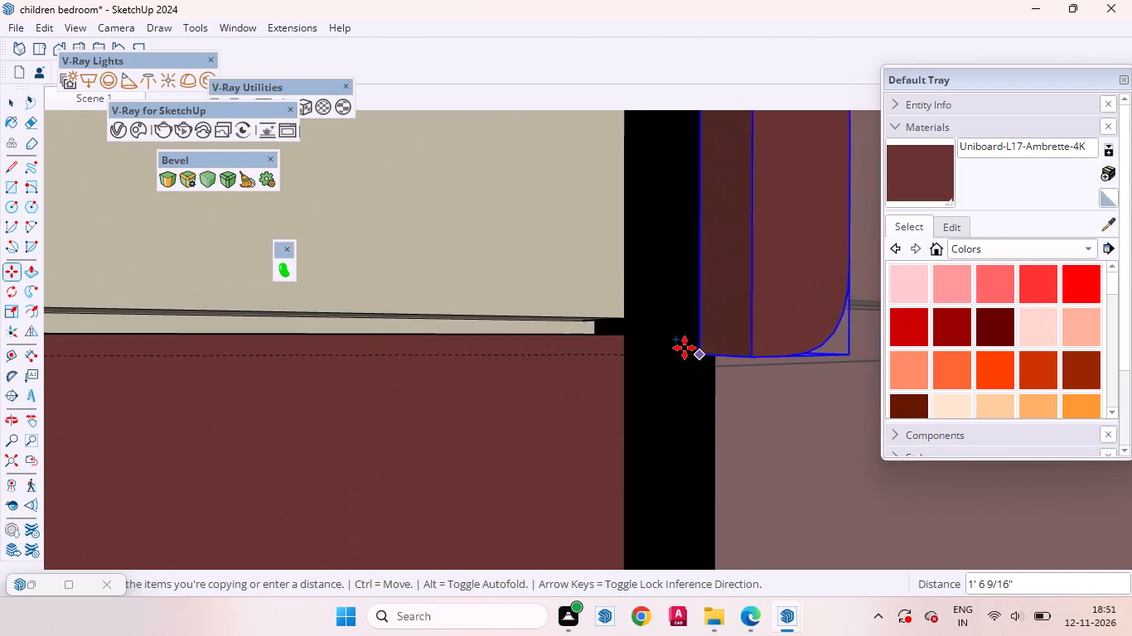
{"action": "middle_click_drag", "start_coordinate": [655, 328], "coordinate": [533, 330]}
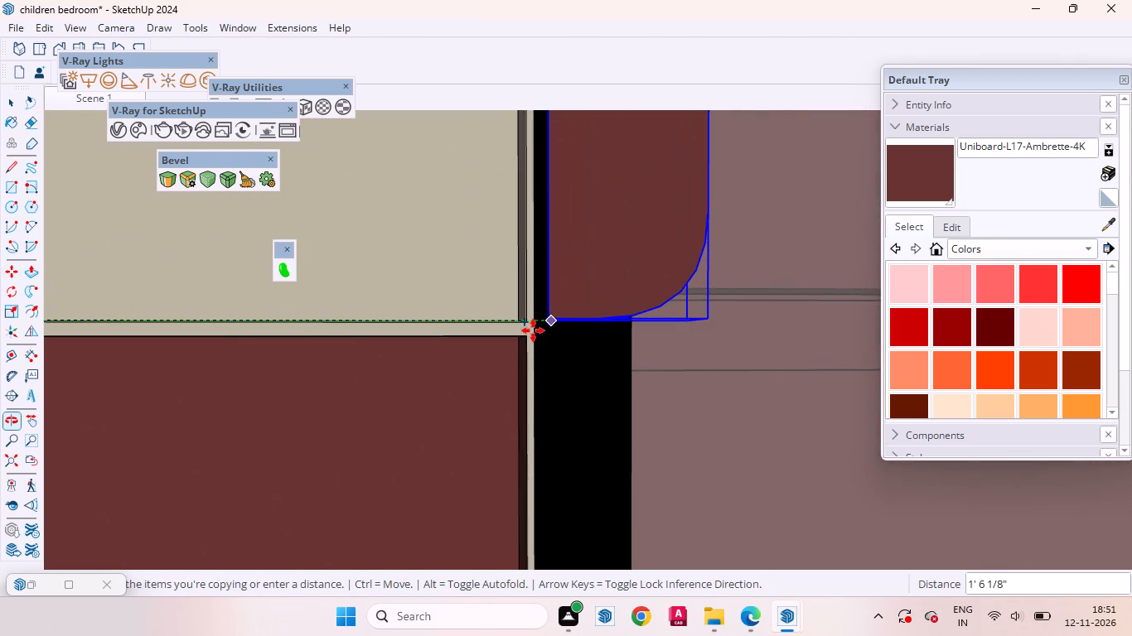
{"action": "left_click", "coordinate": [530, 325]}
{"action": "key", "text": "space"}
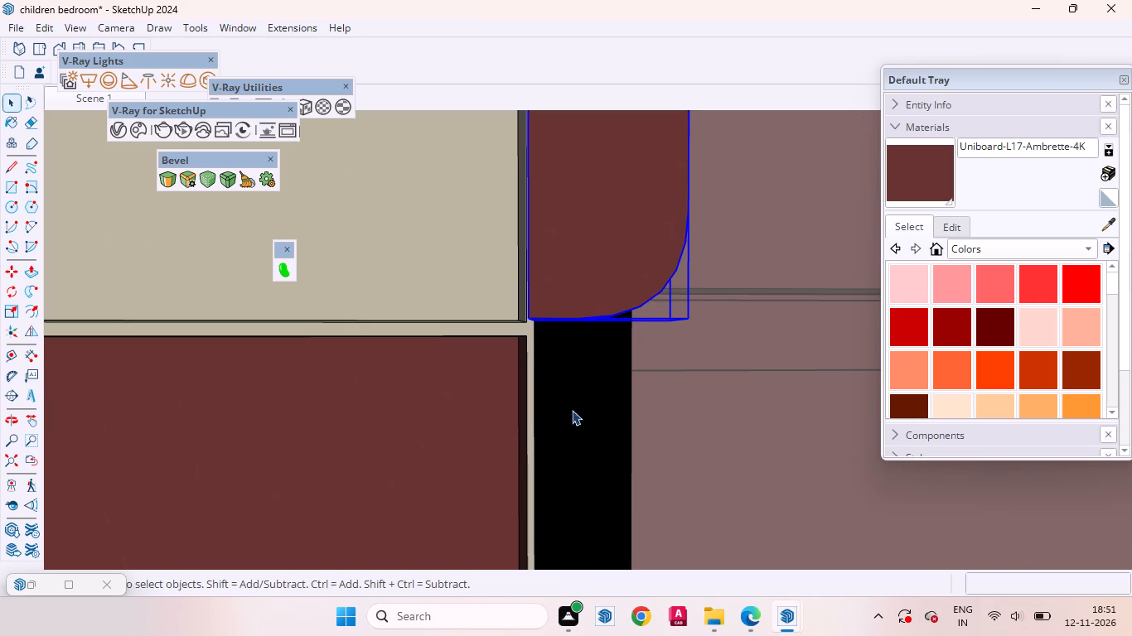
Examine the copied handle's fit on the glass unit's black frame from the front, above and close up.
{"action": "scroll", "coordinate": [582, 418], "scroll_direction": "down", "scroll_amount": 20}
{"action": "scroll", "coordinate": [582, 418], "scroll_direction": "down", "scroll_amount": 20}
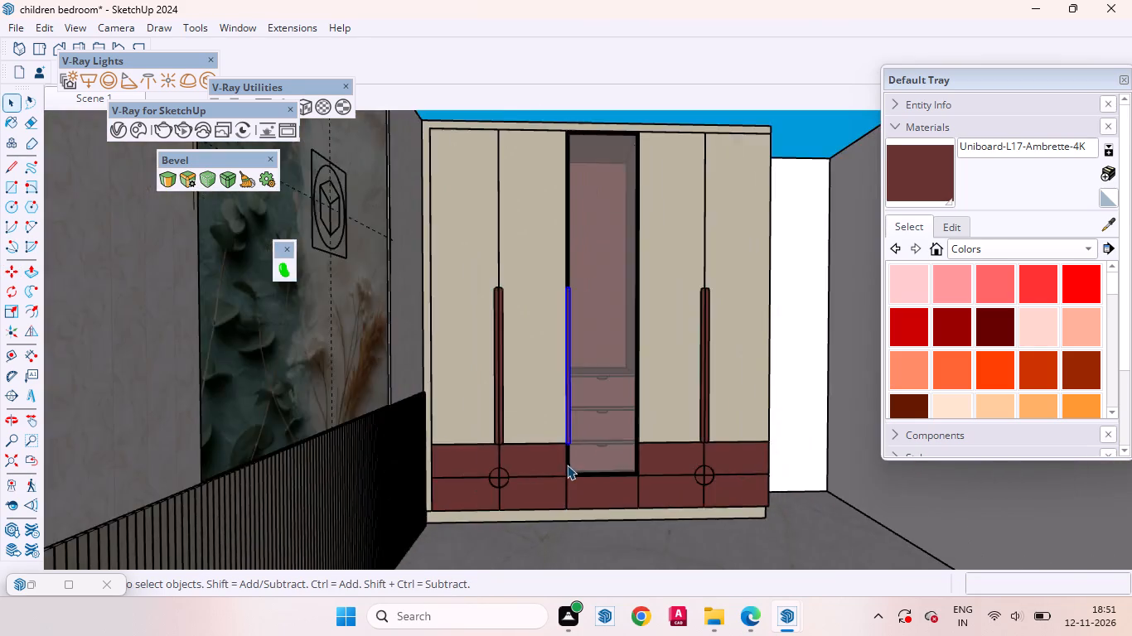
{"action": "scroll", "coordinate": [567, 465], "scroll_direction": "down", "scroll_amount": 6}
{"action": "left_click", "coordinate": [614, 210]}
{"action": "scroll", "coordinate": [585, 423], "scroll_direction": "up", "scroll_amount": 4}
{"action": "middle_click_drag", "start_coordinate": [592, 419], "coordinate": [482, 495]}
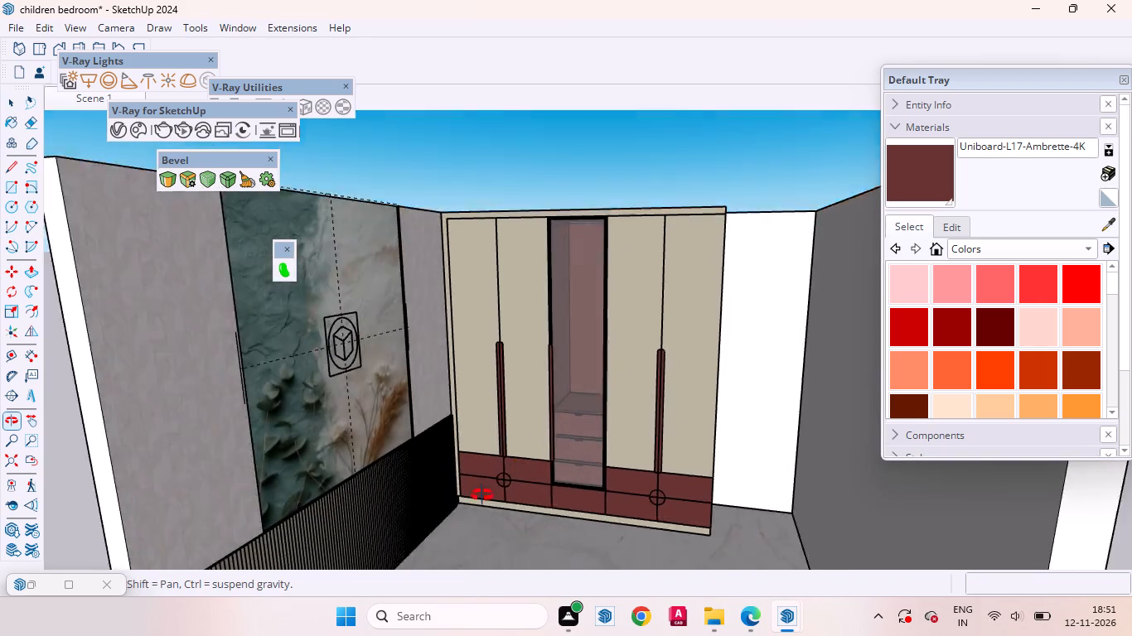
{"action": "middle_click_drag", "start_coordinate": [482, 495], "coordinate": [462, 560]}
{"action": "scroll", "coordinate": [541, 409], "scroll_direction": "up", "scroll_amount": 12}
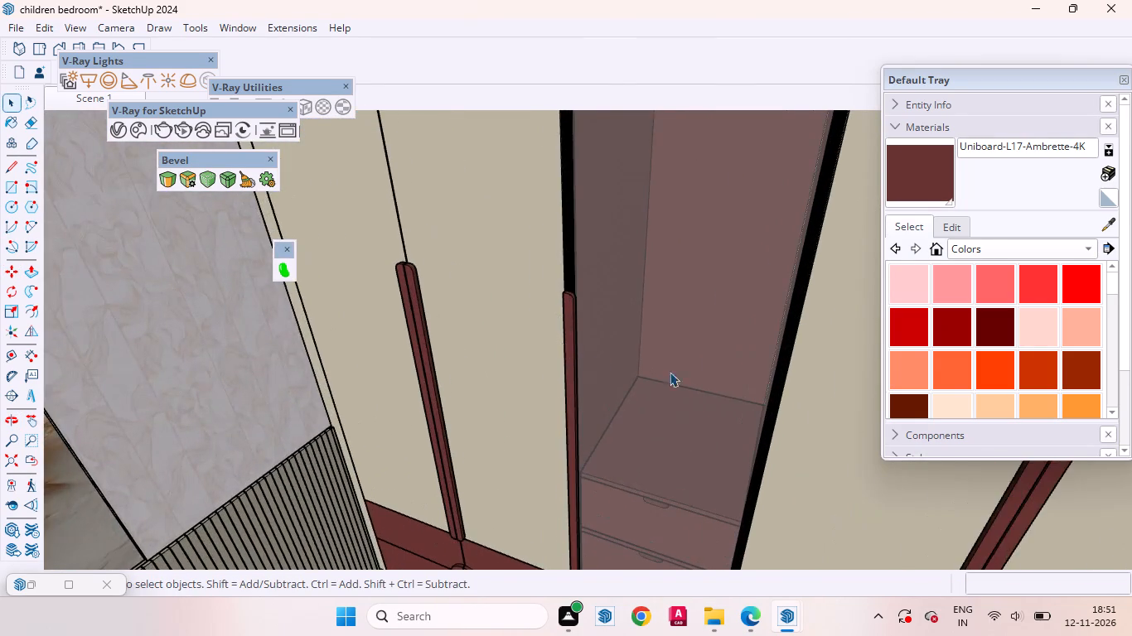
{"action": "scroll", "coordinate": [697, 382], "scroll_direction": "down", "scroll_amount": 5}
{"action": "middle_click_drag", "start_coordinate": [577, 388], "coordinate": [660, 250]}
{"action": "scroll", "coordinate": [612, 392], "scroll_direction": "down", "scroll_amount": 6}
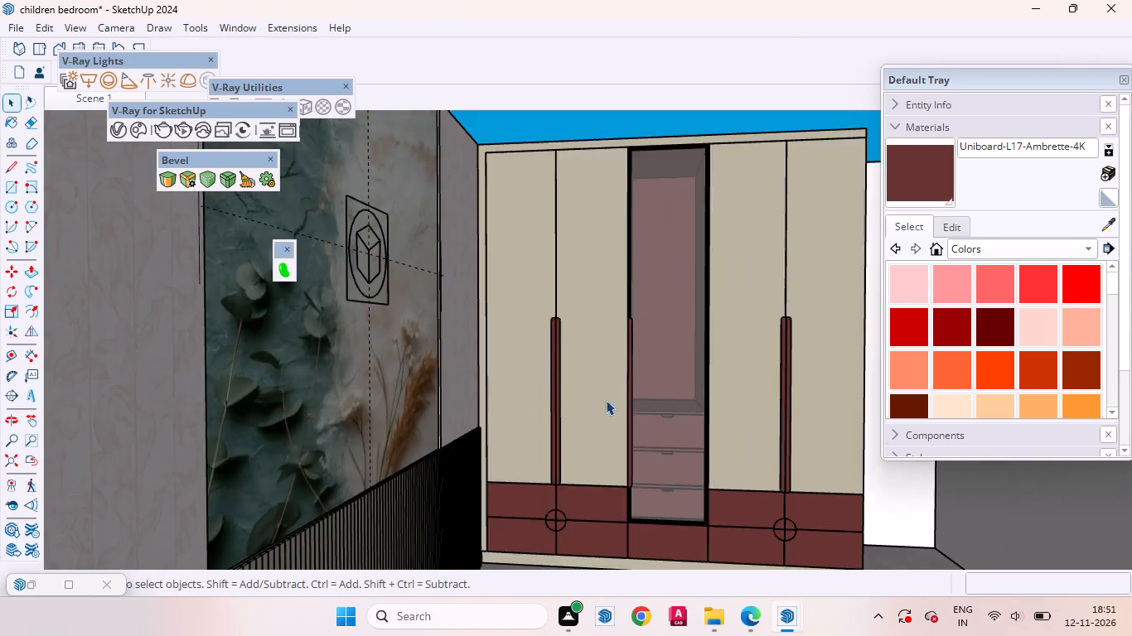
{"action": "scroll", "coordinate": [606, 400], "scroll_direction": "down", "scroll_amount": 9}
{"action": "left_click", "coordinate": [636, 207]}
{"action": "scroll", "coordinate": [626, 399], "scroll_direction": "up", "scroll_amount": 2}
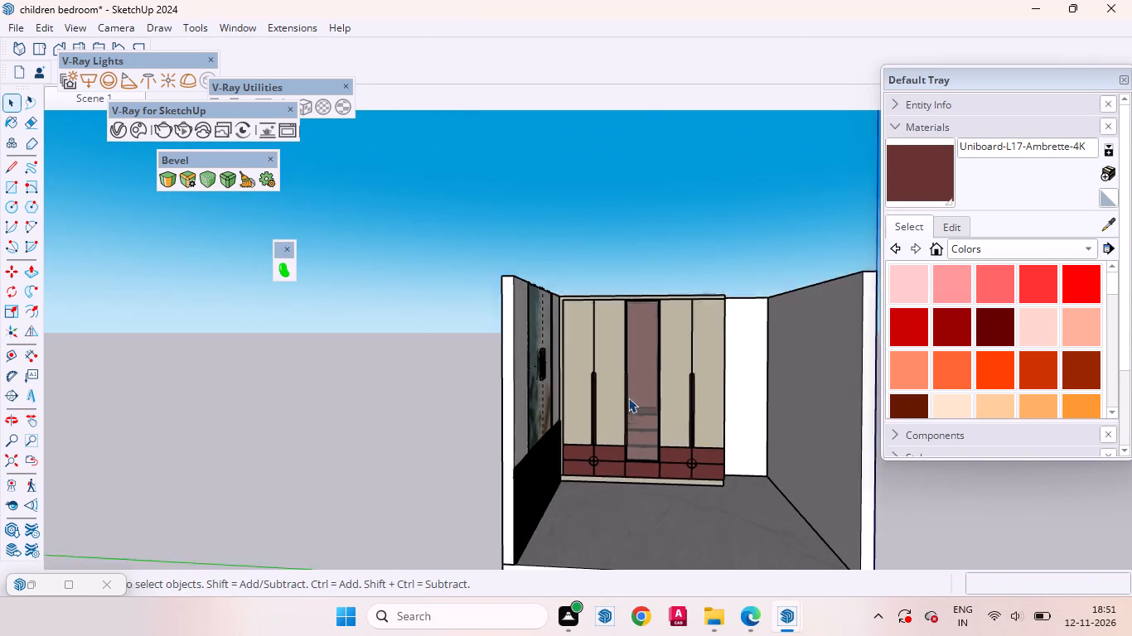
{"action": "scroll", "coordinate": [628, 397], "scroll_direction": "up", "scroll_amount": 9}
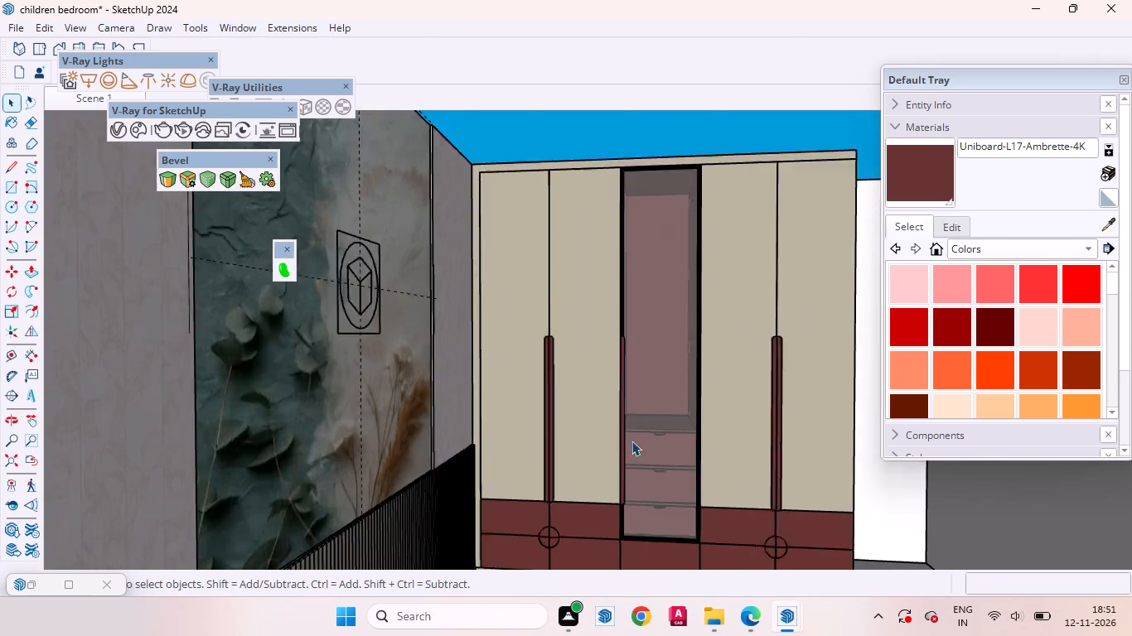
{"action": "middle_click_drag", "start_coordinate": [654, 447], "coordinate": [481, 609]}
{"action": "scroll", "coordinate": [617, 308], "scroll_direction": "up", "scroll_amount": 4}
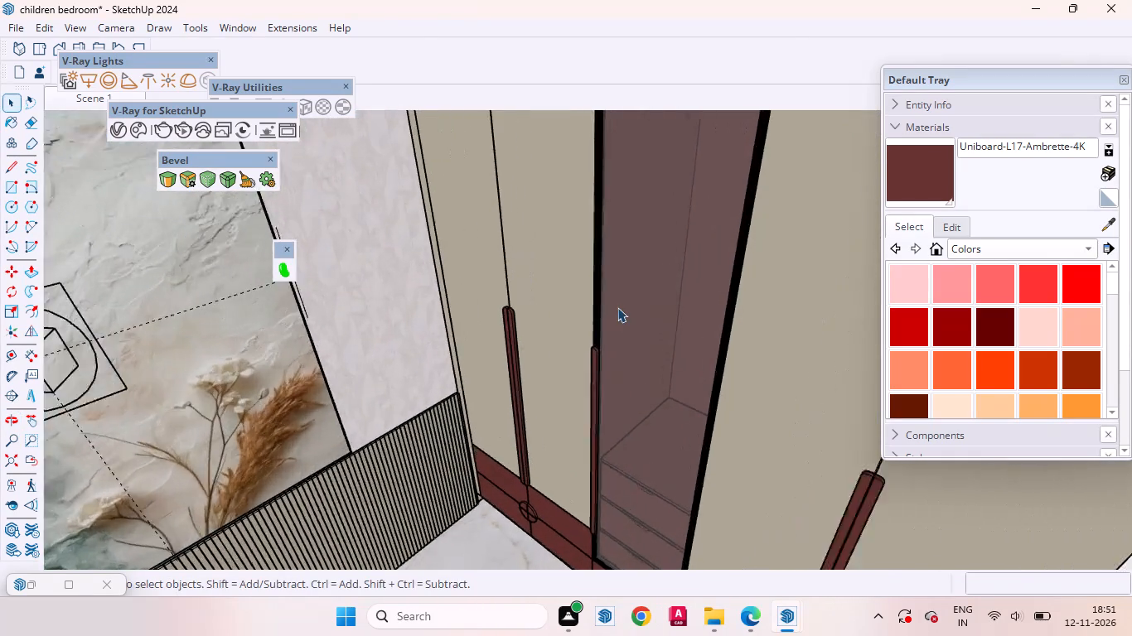
{"action": "scroll", "coordinate": [617, 307], "scroll_direction": "up", "scroll_amount": 9}
{"action": "middle_click_drag", "start_coordinate": [596, 363], "coordinate": [817, 377]}
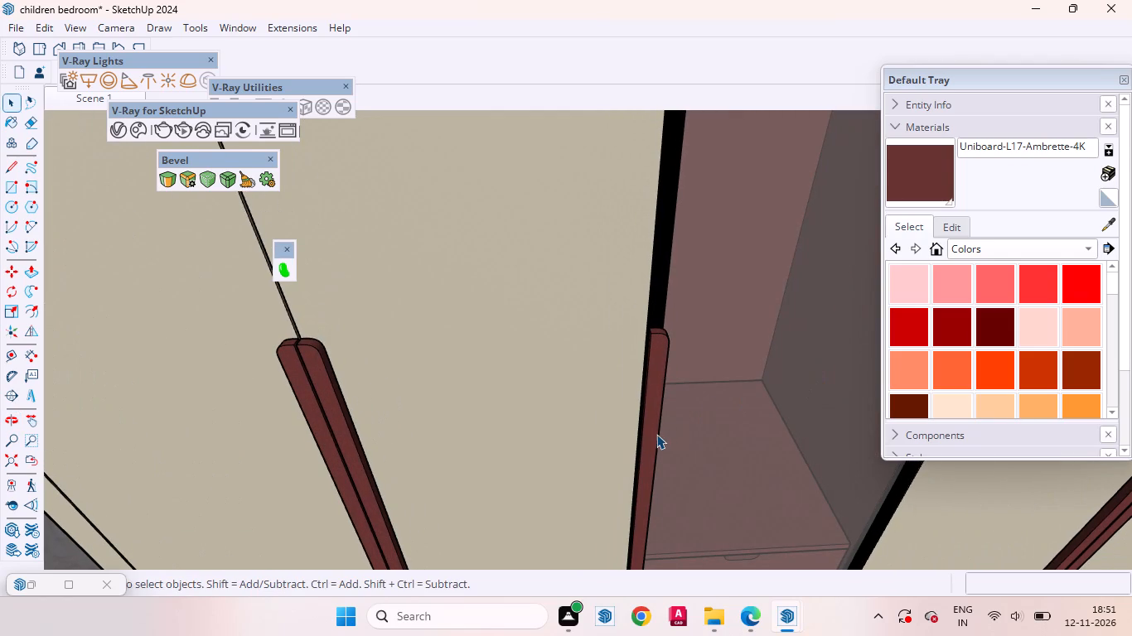
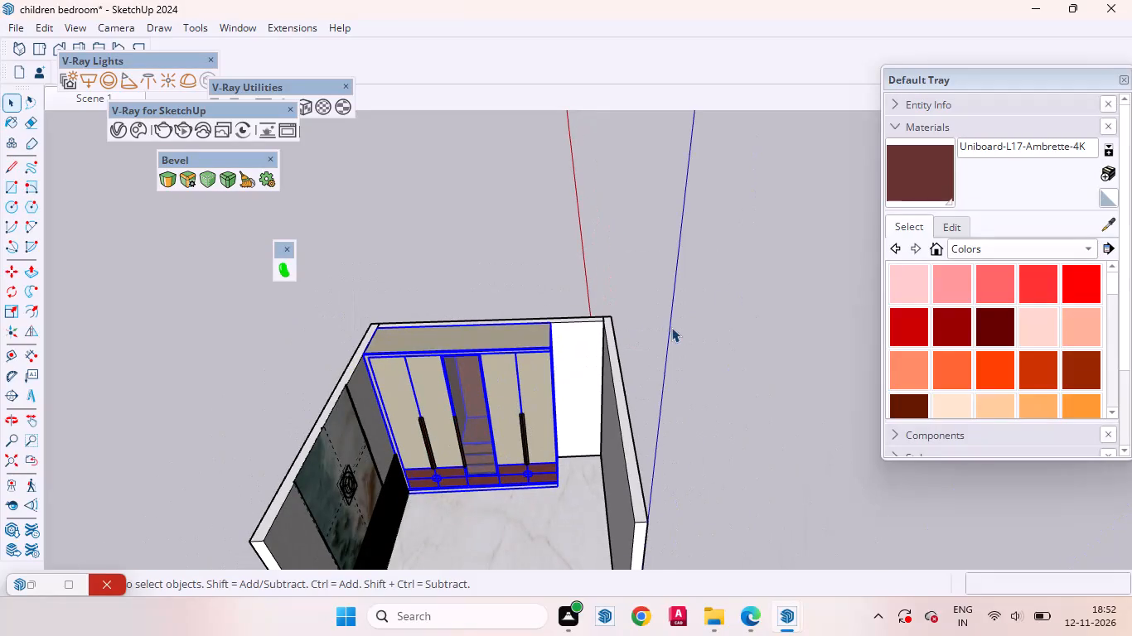
Deselect the wardrobe in the bedroom model.
{"action": "left_click", "coordinate": [671, 327]}
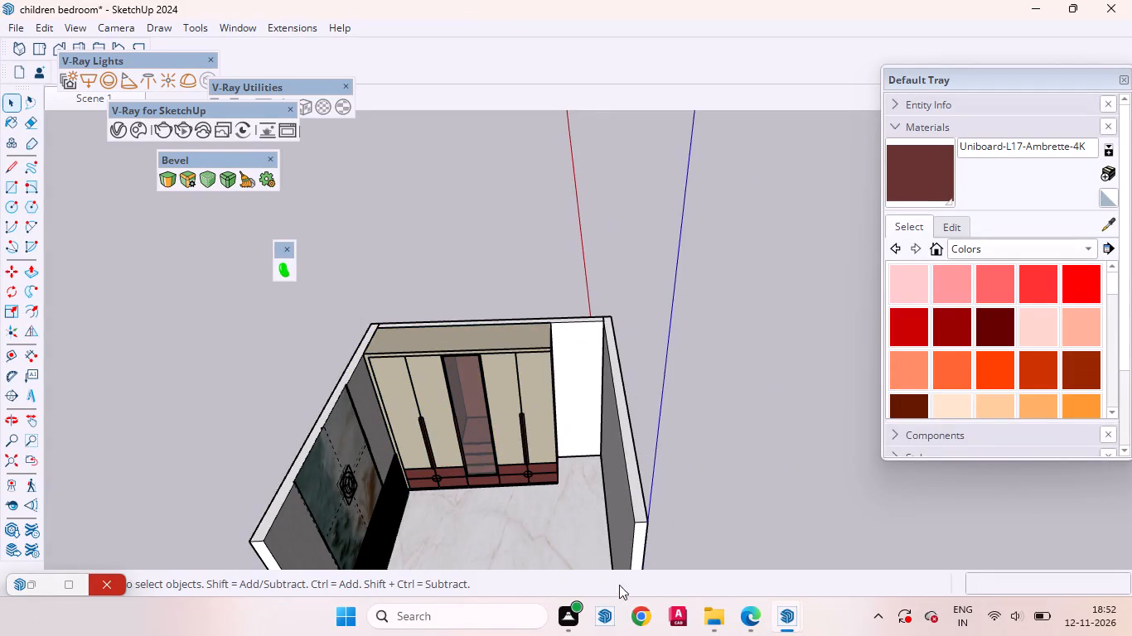
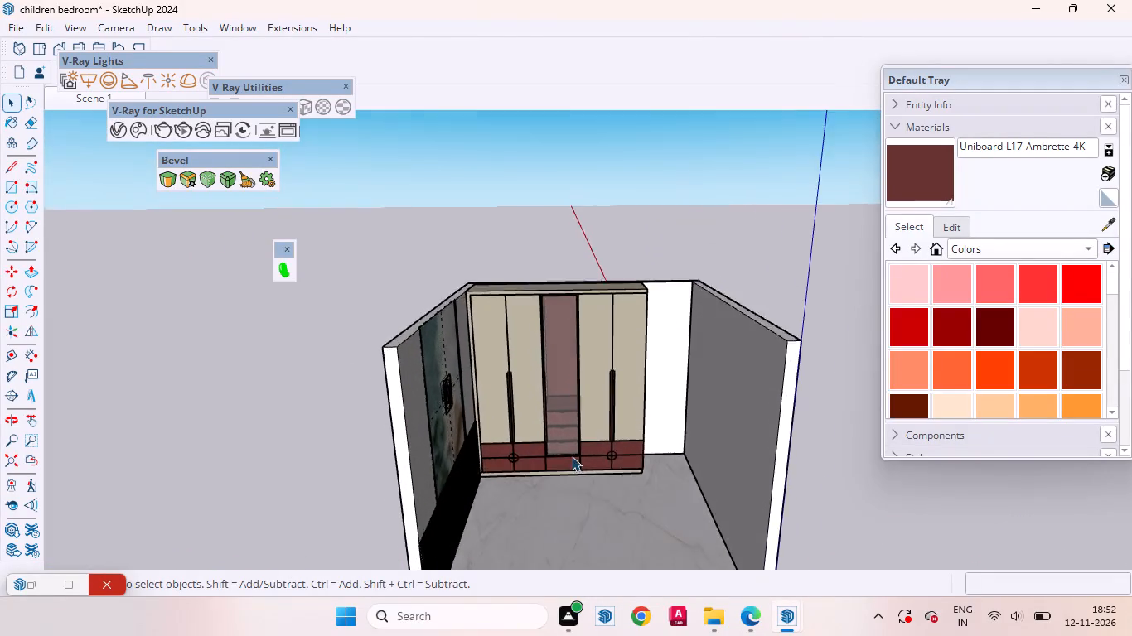
Paint the wardrobe handle beside the glass door black with Color M09.
{"action": "scroll", "coordinate": [617, 478], "scroll_direction": "up", "scroll_amount": 5}
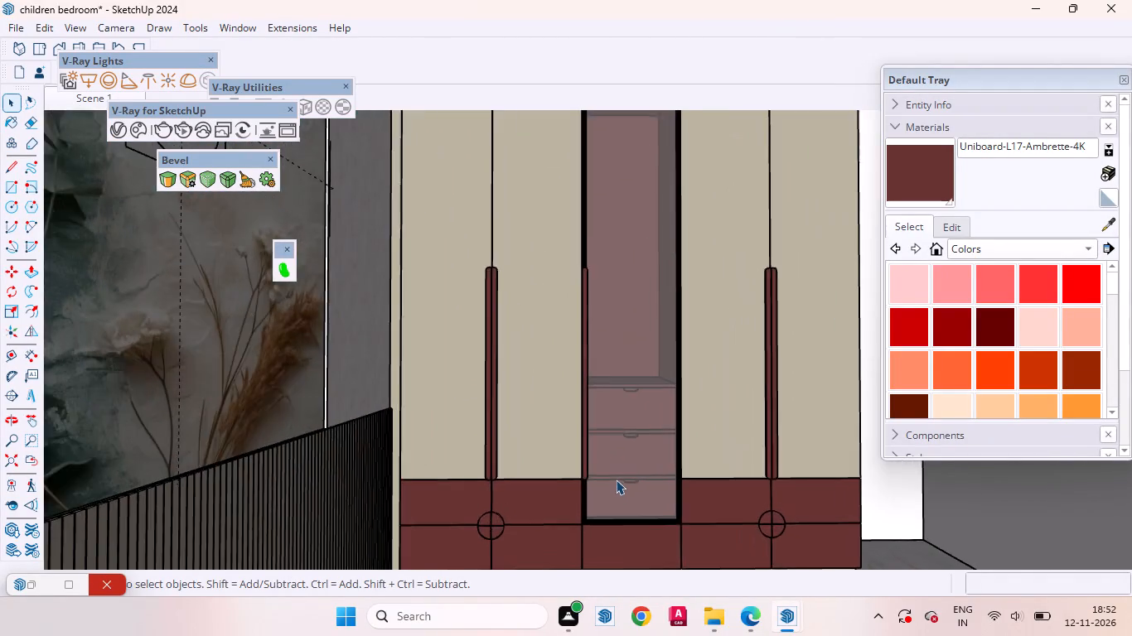
{"action": "scroll", "coordinate": [616, 479], "scroll_direction": "up", "scroll_amount": 2}
{"action": "middle_click_drag", "start_coordinate": [600, 195], "coordinate": [450, 310]}
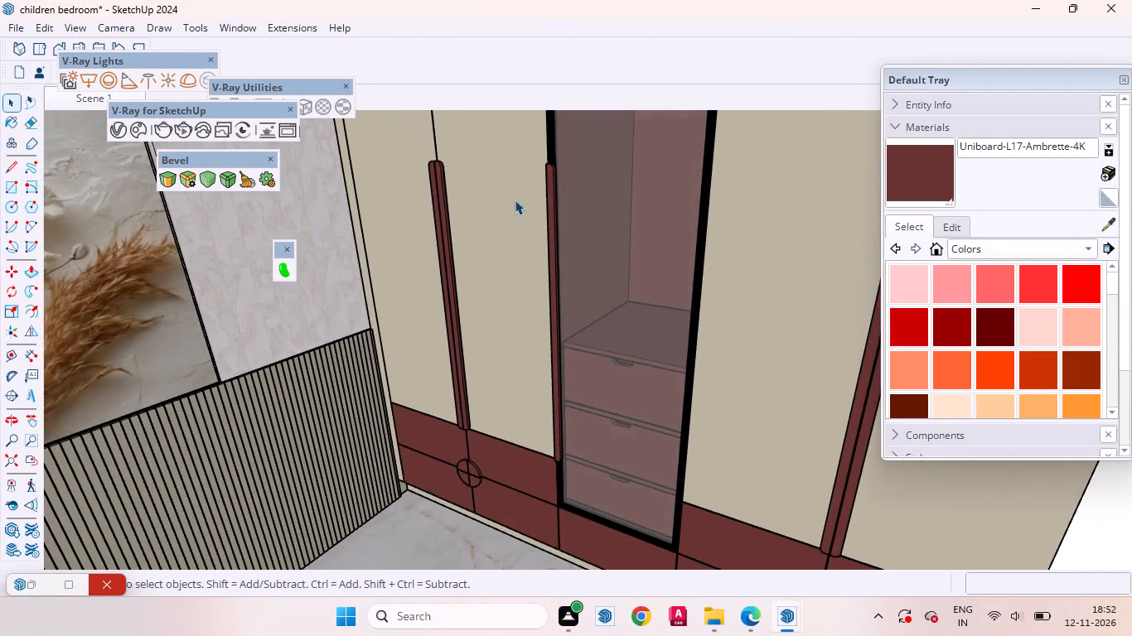
{"action": "scroll", "coordinate": [539, 176], "scroll_direction": "up", "scroll_amount": 16}
{"action": "left_click", "coordinate": [546, 181]}
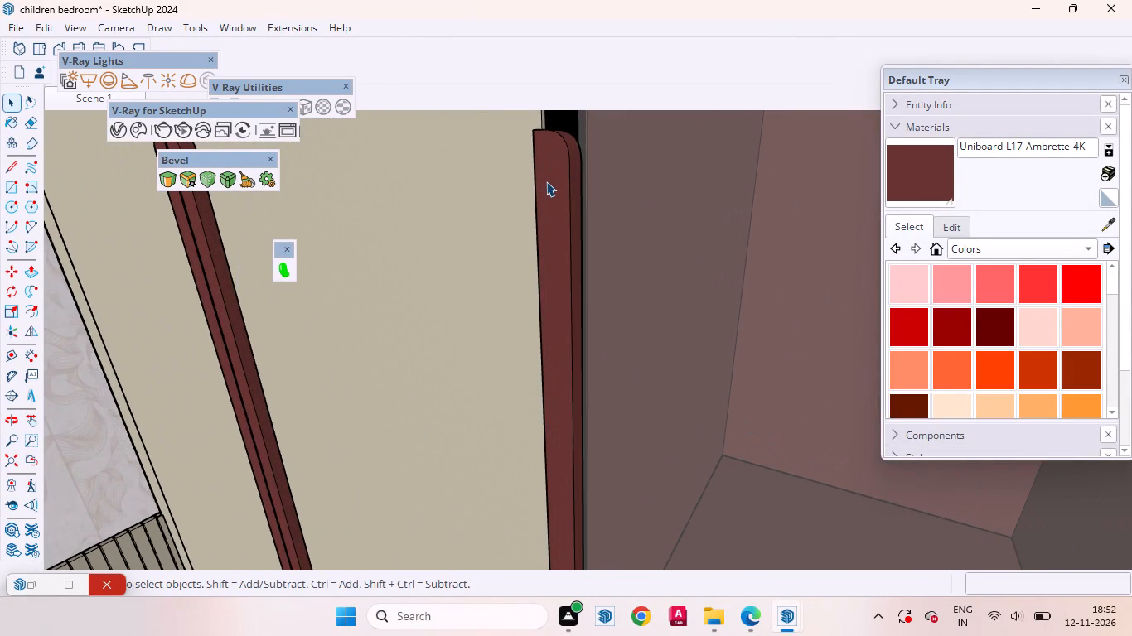
{"action": "scroll", "coordinate": [1131, 347], "scroll_direction": "down", "scroll_amount": 4}
{"action": "scroll", "coordinate": [989, 325], "scroll_direction": "down", "scroll_amount": 5}
{"action": "scroll", "coordinate": [973, 337], "scroll_direction": "up", "scroll_amount": 1}
{"action": "scroll", "coordinate": [973, 339], "scroll_direction": "down", "scroll_amount": 2}
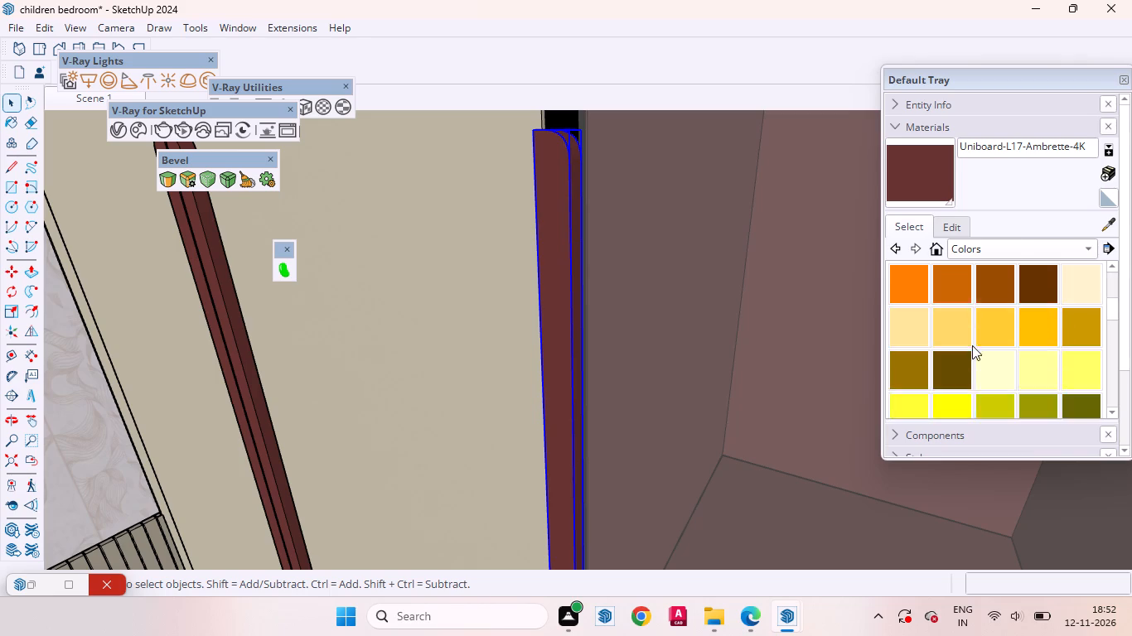
{"action": "scroll", "coordinate": [972, 345], "scroll_direction": "down", "scroll_amount": 20}
{"action": "left_click", "coordinate": [919, 277]}
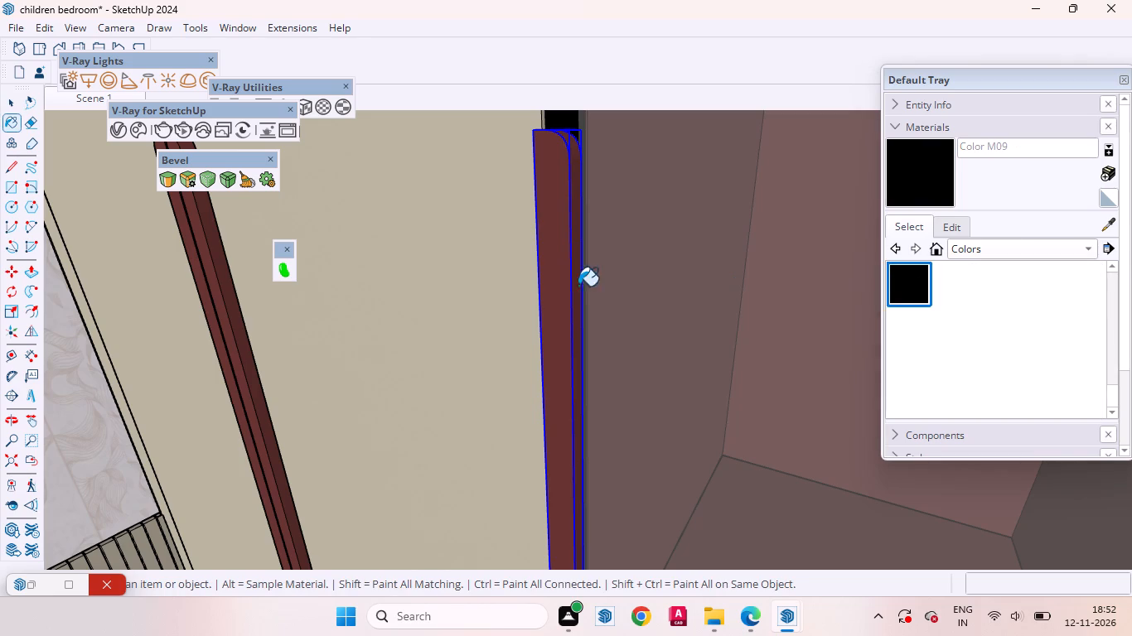
{"action": "left_click", "coordinate": [554, 243]}
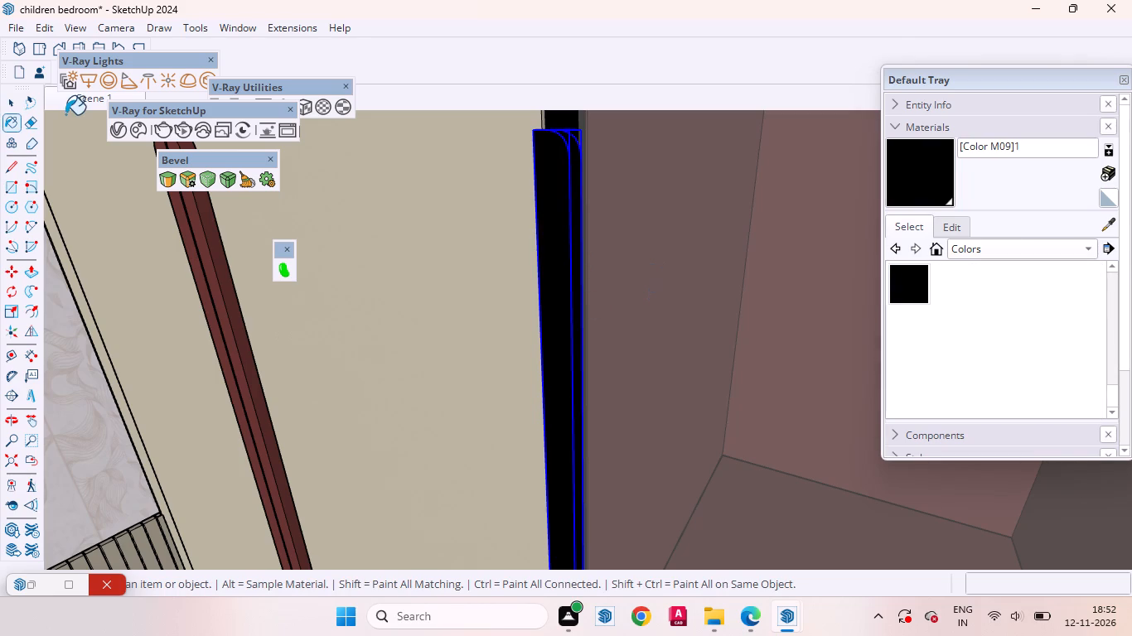
{"action": "left_click", "coordinate": [60, 101]}
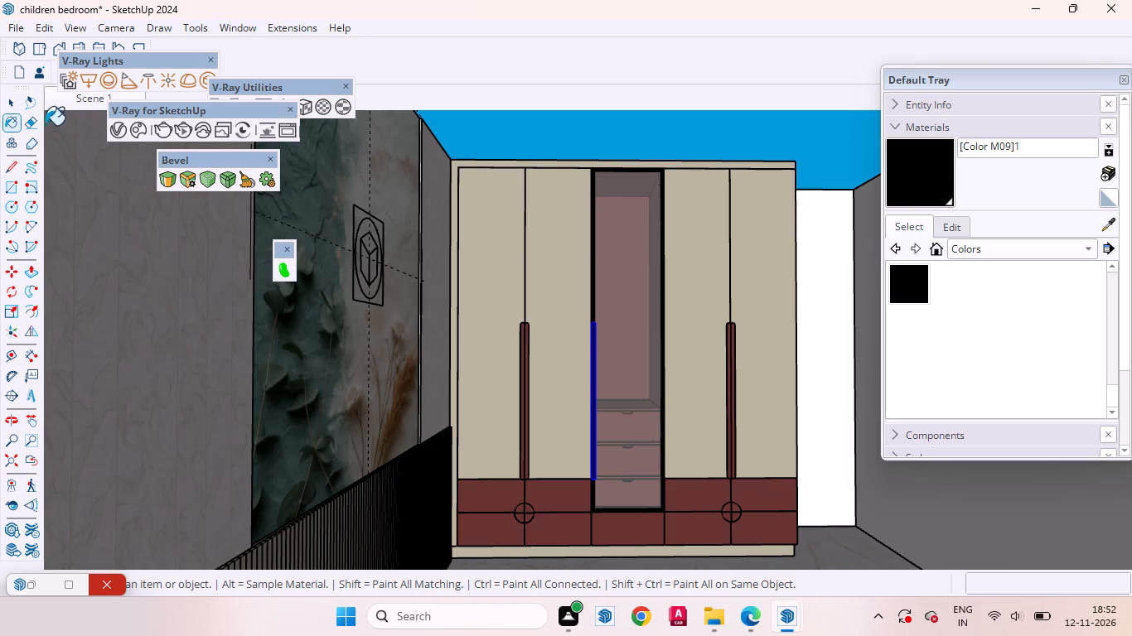
{"action": "left_click", "coordinate": [18, 105]}
{"action": "left_click", "coordinate": [594, 133]}
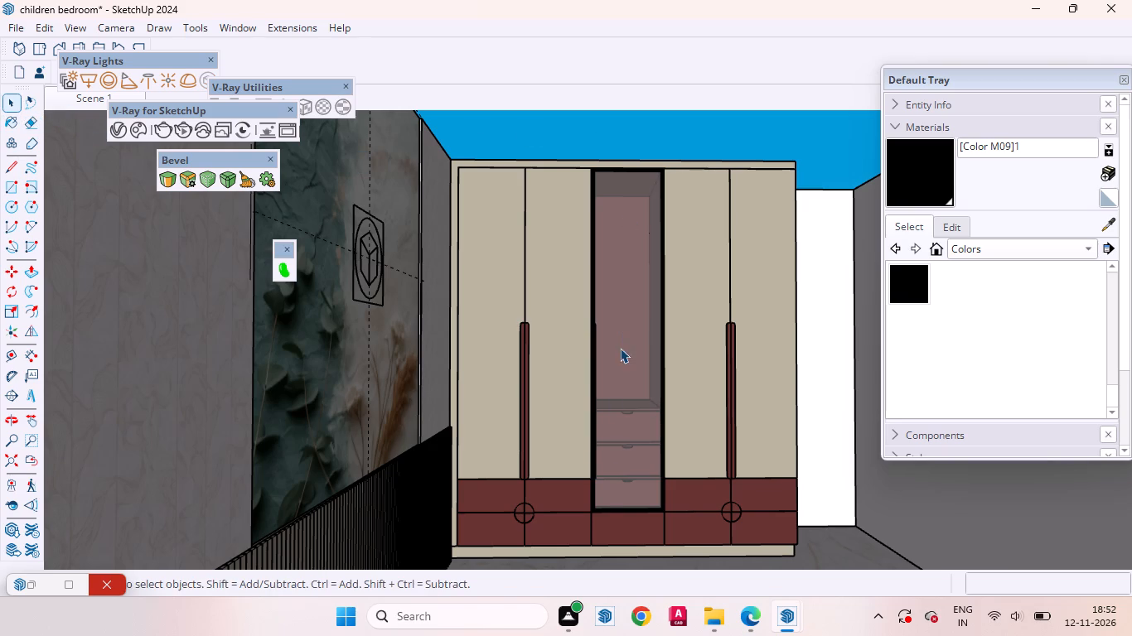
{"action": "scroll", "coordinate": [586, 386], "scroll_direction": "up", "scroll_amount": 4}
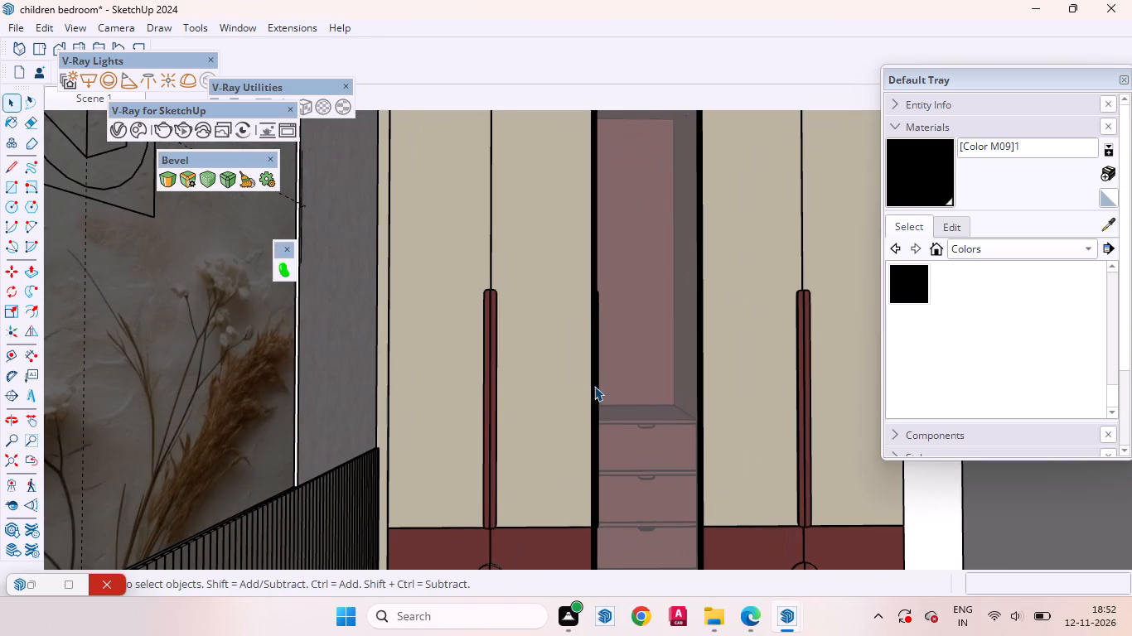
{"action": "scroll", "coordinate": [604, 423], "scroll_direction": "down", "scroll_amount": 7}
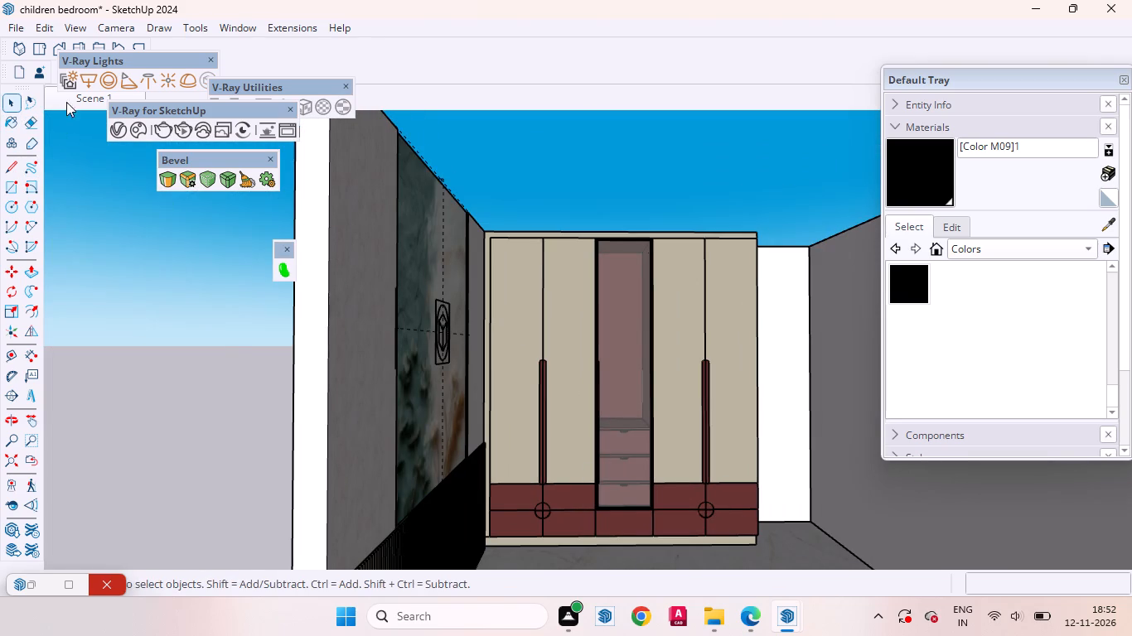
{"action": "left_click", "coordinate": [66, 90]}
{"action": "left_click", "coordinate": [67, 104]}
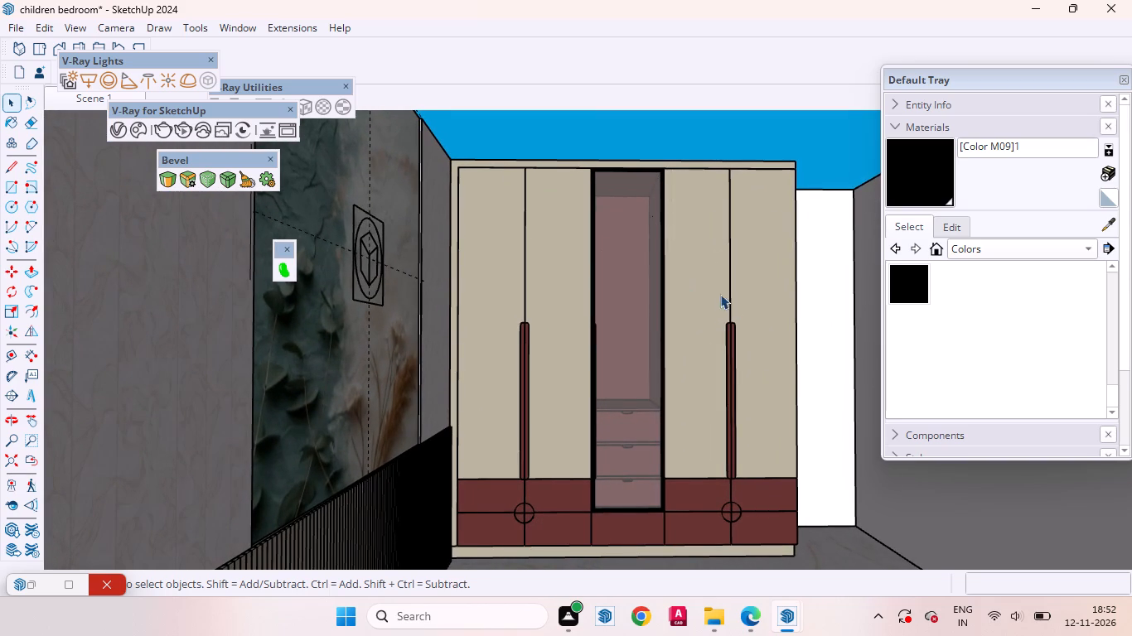
Copy the room's floor slab straight up onto the top of the walls as a ceiling.
{"action": "middle_click_drag", "start_coordinate": [750, 243], "coordinate": [613, 465]}
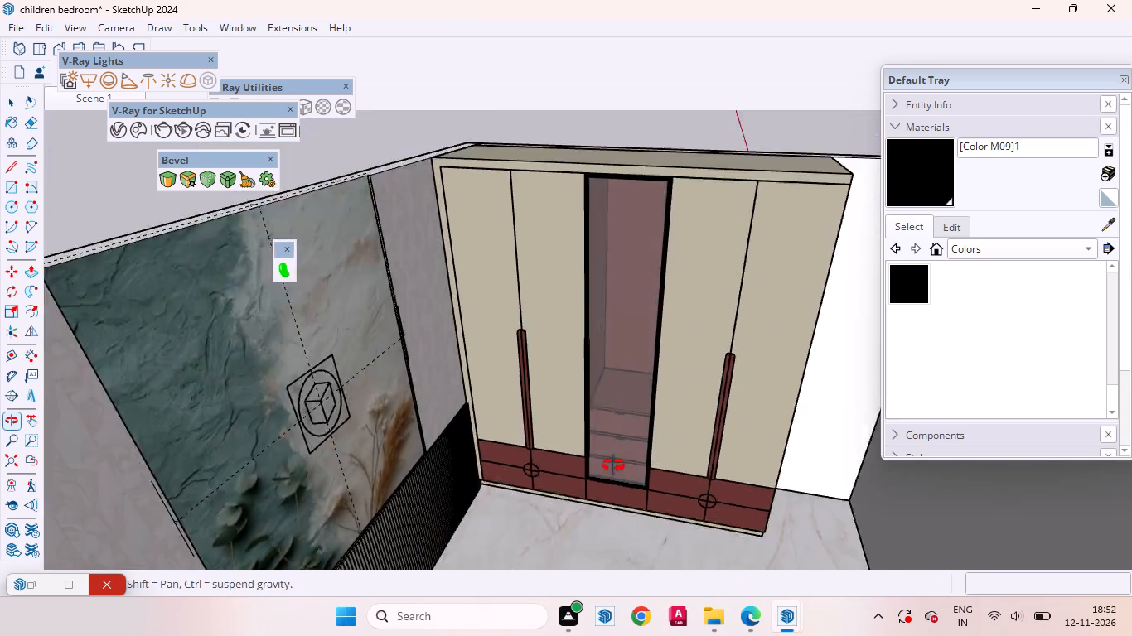
{"action": "middle_click_drag", "start_coordinate": [613, 465], "coordinate": [600, 485]}
{"action": "scroll", "coordinate": [556, 382], "scroll_direction": "down", "scroll_amount": 13}
{"action": "scroll", "coordinate": [553, 489], "scroll_direction": "up", "scroll_amount": 4}
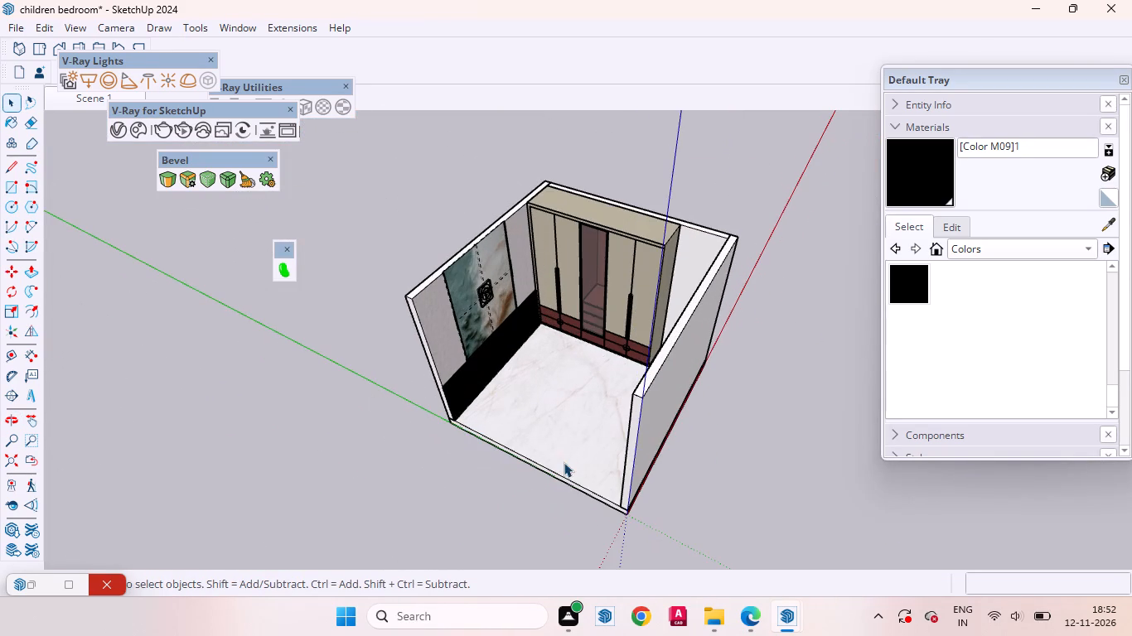
{"action": "left_click", "coordinate": [562, 456]}
{"action": "scroll", "coordinate": [618, 525], "scroll_direction": "up", "scroll_amount": 11}
{"action": "middle_click_drag", "start_coordinate": [631, 508], "coordinate": [614, 403]}
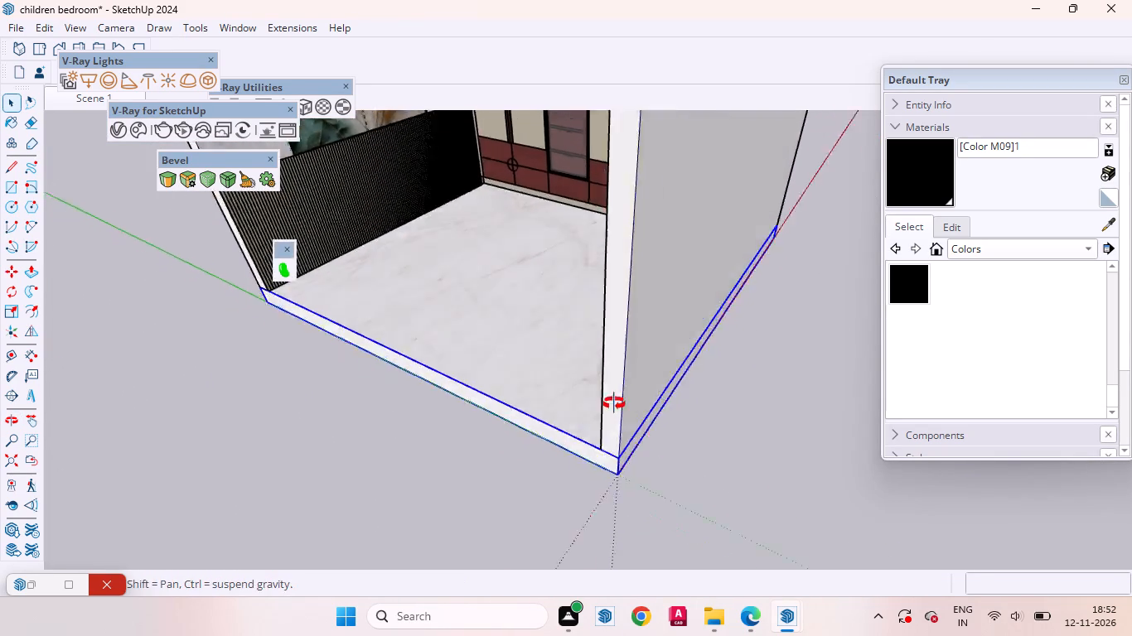
{"action": "middle_click_drag", "start_coordinate": [614, 403], "coordinate": [626, 353]}
{"action": "key", "text": "m"}
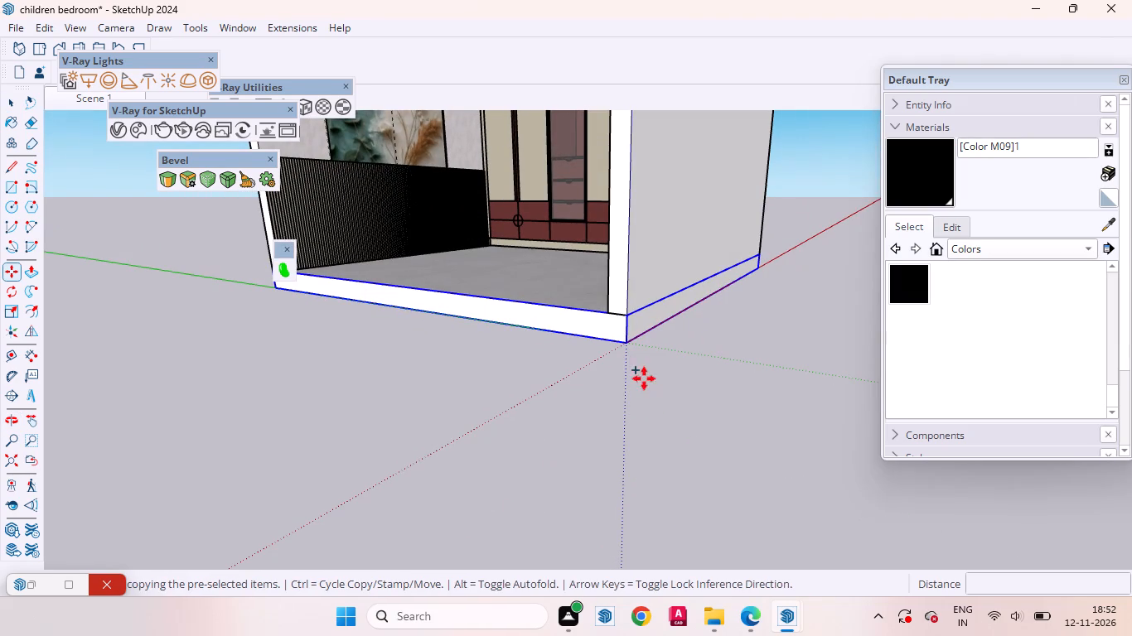
{"action": "left_click", "coordinate": [628, 344]}
{"action": "scroll", "coordinate": [606, 393], "scroll_direction": "down", "scroll_amount": 9}
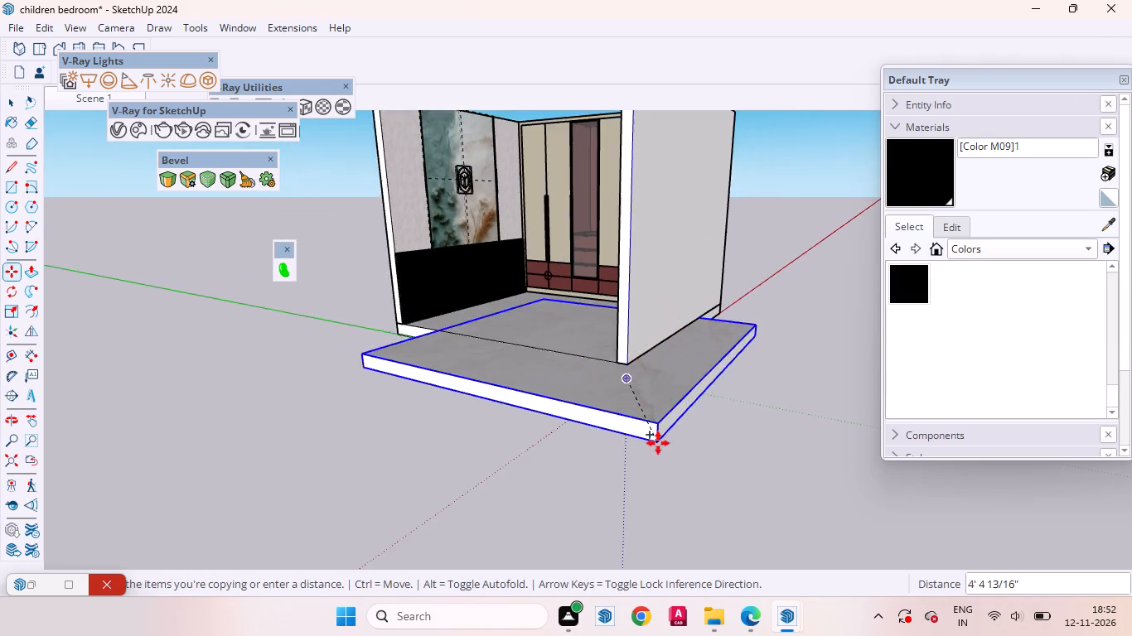
{"action": "scroll", "coordinate": [658, 443], "scroll_direction": "down", "scroll_amount": 8}
{"action": "scroll", "coordinate": [664, 232], "scroll_direction": "up", "scroll_amount": 13}
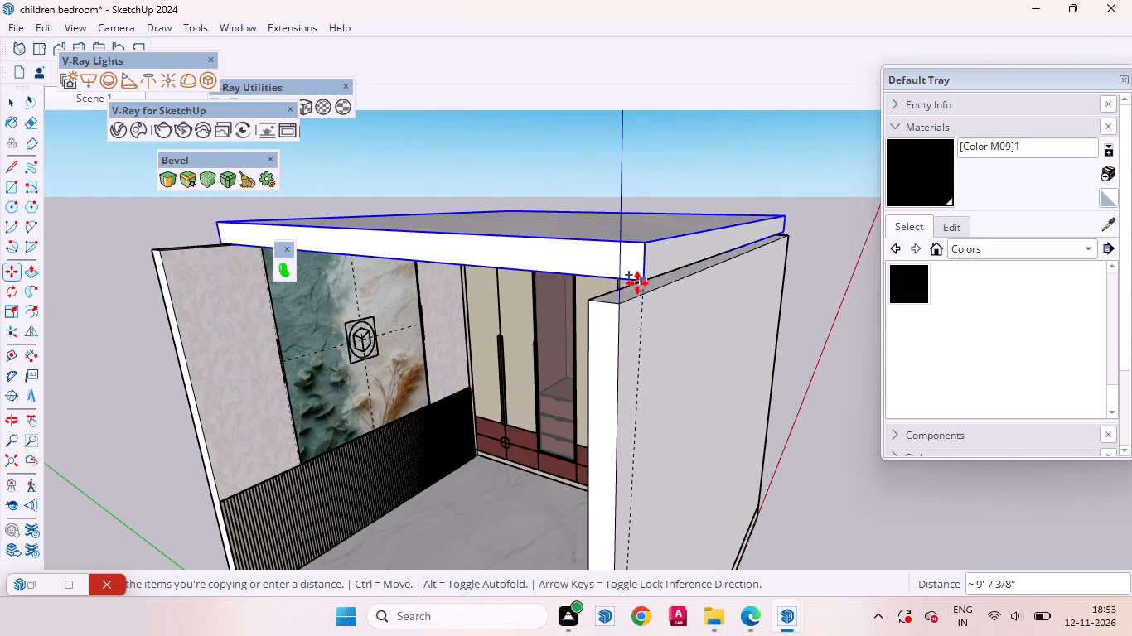
{"action": "left_click", "coordinate": [623, 305]}
{"action": "key", "text": "space"}
{"action": "left_click", "coordinate": [794, 431]}
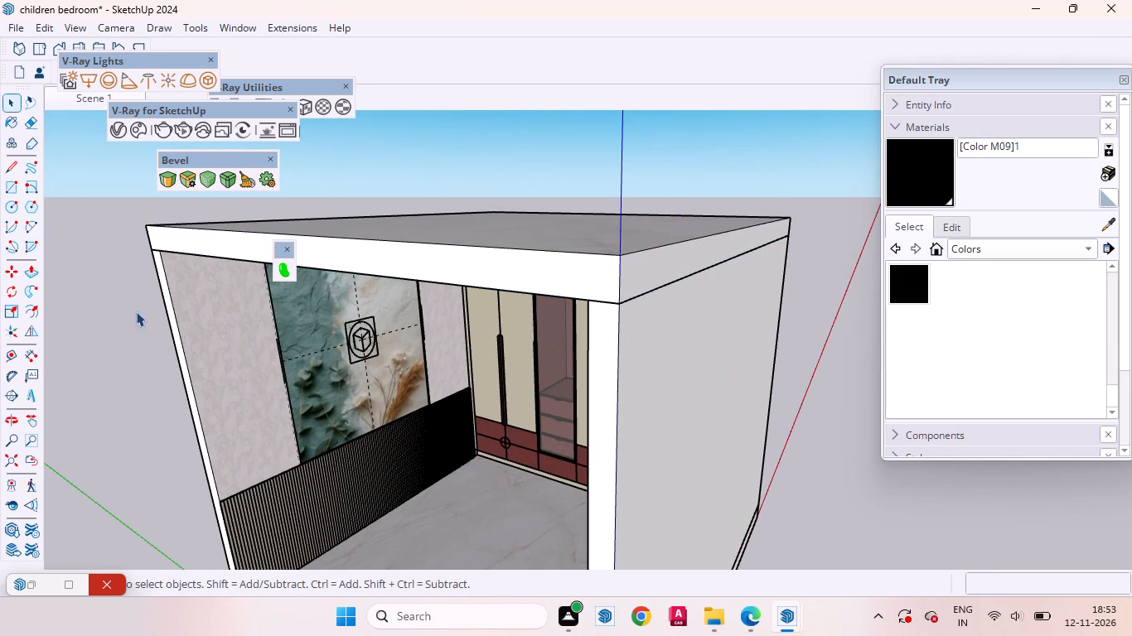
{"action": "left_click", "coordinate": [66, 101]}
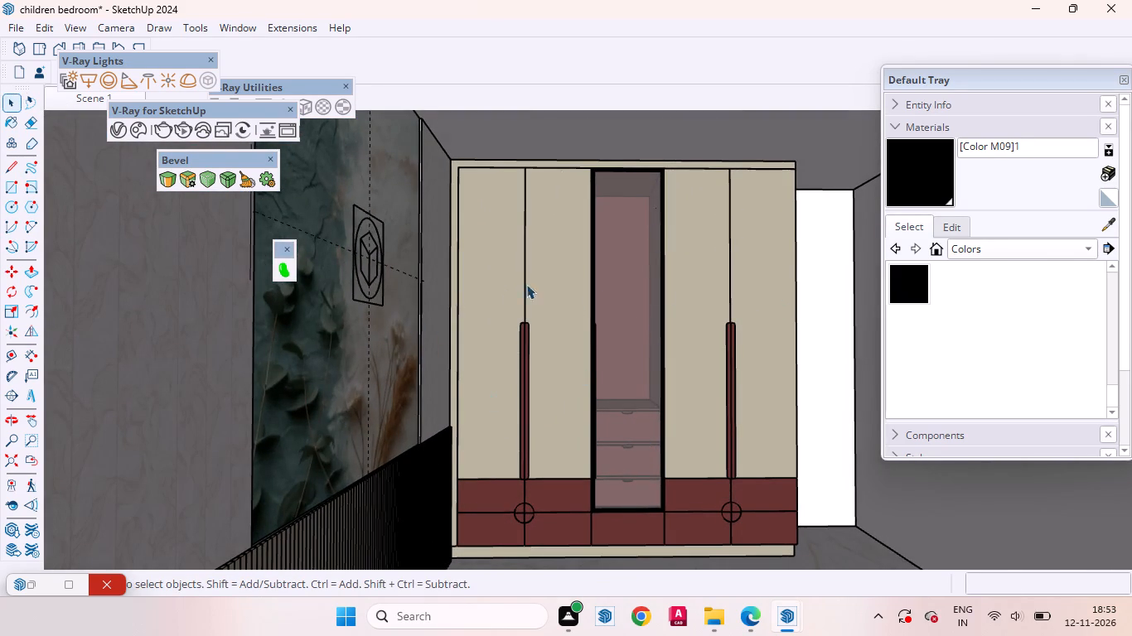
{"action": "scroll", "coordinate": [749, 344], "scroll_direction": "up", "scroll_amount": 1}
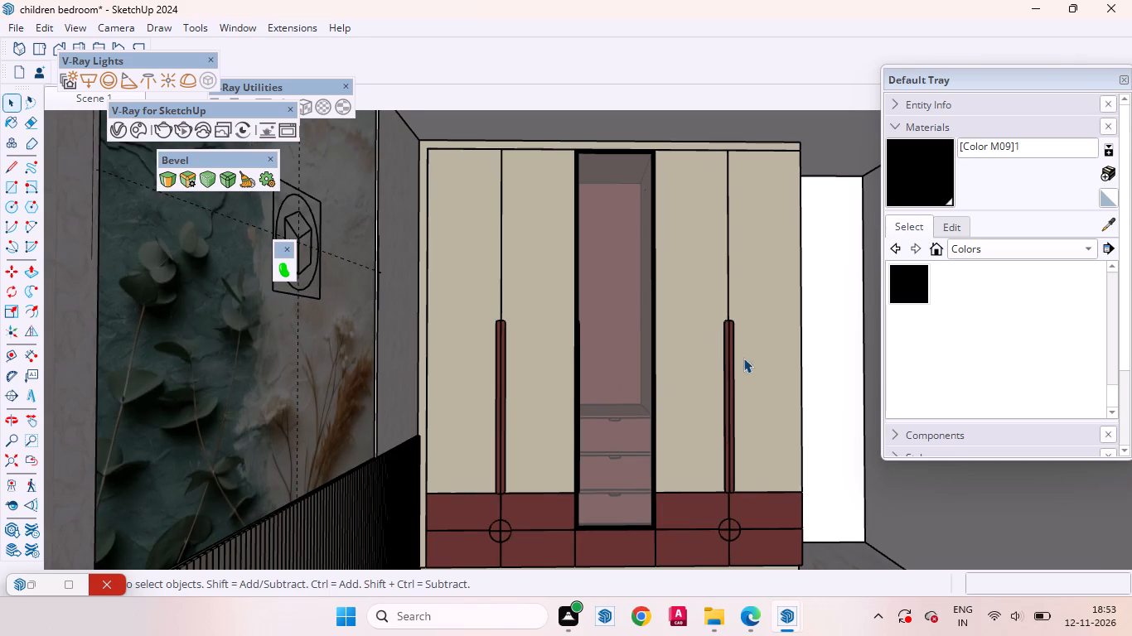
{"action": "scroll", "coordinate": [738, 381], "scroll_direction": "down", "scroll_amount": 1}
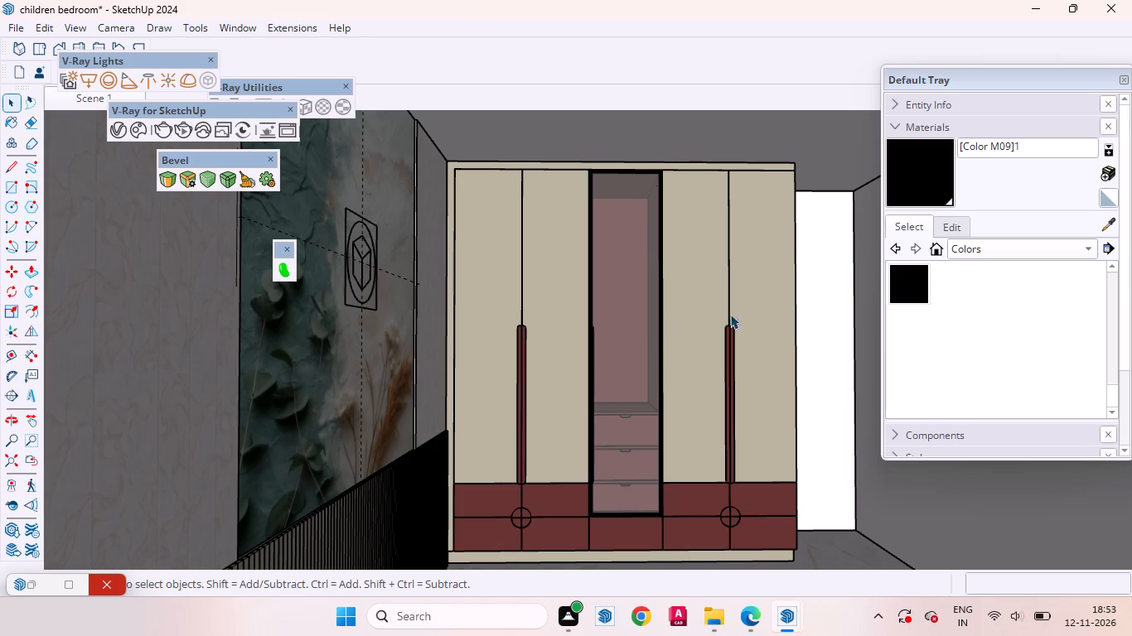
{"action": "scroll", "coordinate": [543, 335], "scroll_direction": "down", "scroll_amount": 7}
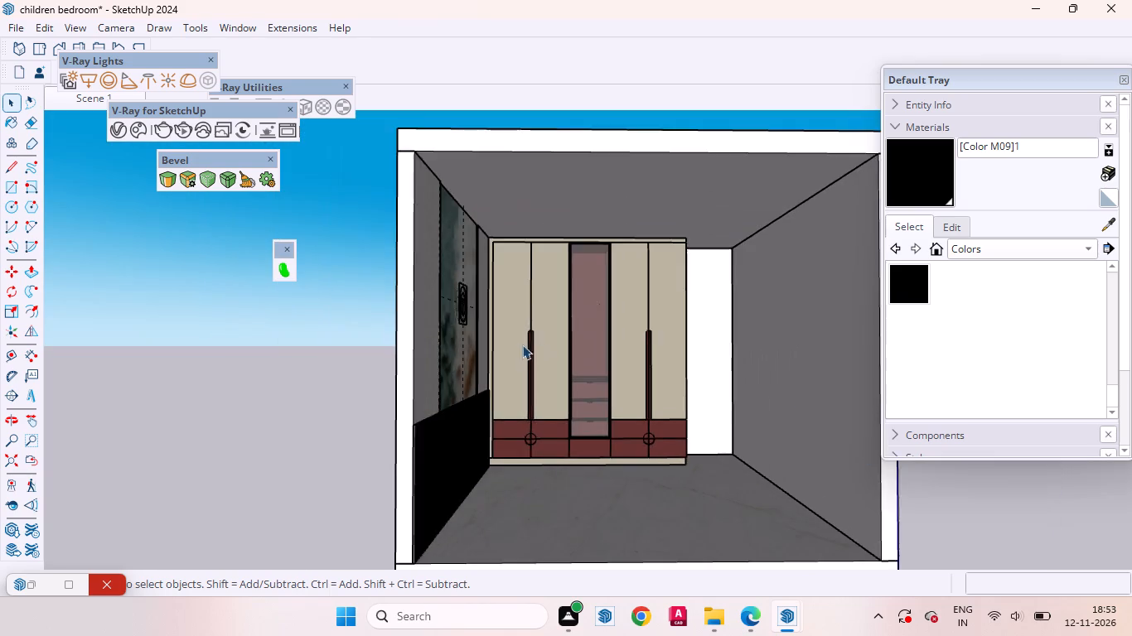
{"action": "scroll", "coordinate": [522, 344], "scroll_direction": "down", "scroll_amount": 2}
Open the ceiling slab for editing and place a guide on its underside 16 inches out from the wardrobe's top front edge.
{"action": "middle_click_drag", "start_coordinate": [577, 326], "coordinate": [569, 236]}
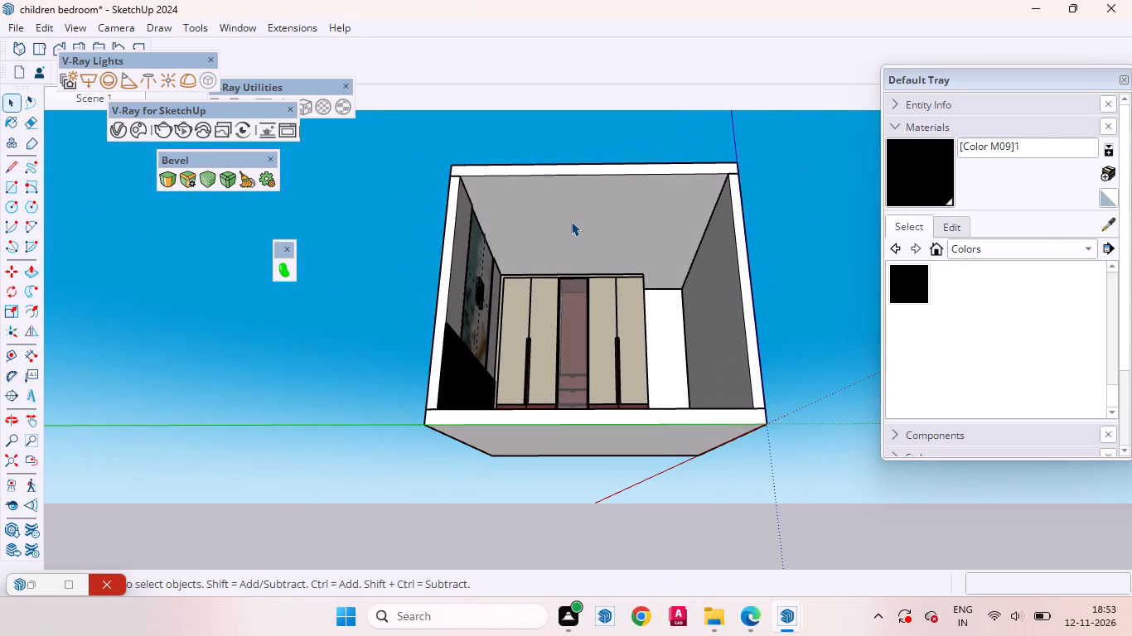
{"action": "left_click", "coordinate": [571, 221]}
{"action": "left_click", "coordinate": [561, 219]}
{"action": "left_click", "coordinate": [576, 222]}
{"action": "scroll", "coordinate": [623, 248], "scroll_direction": "up", "scroll_amount": 7}
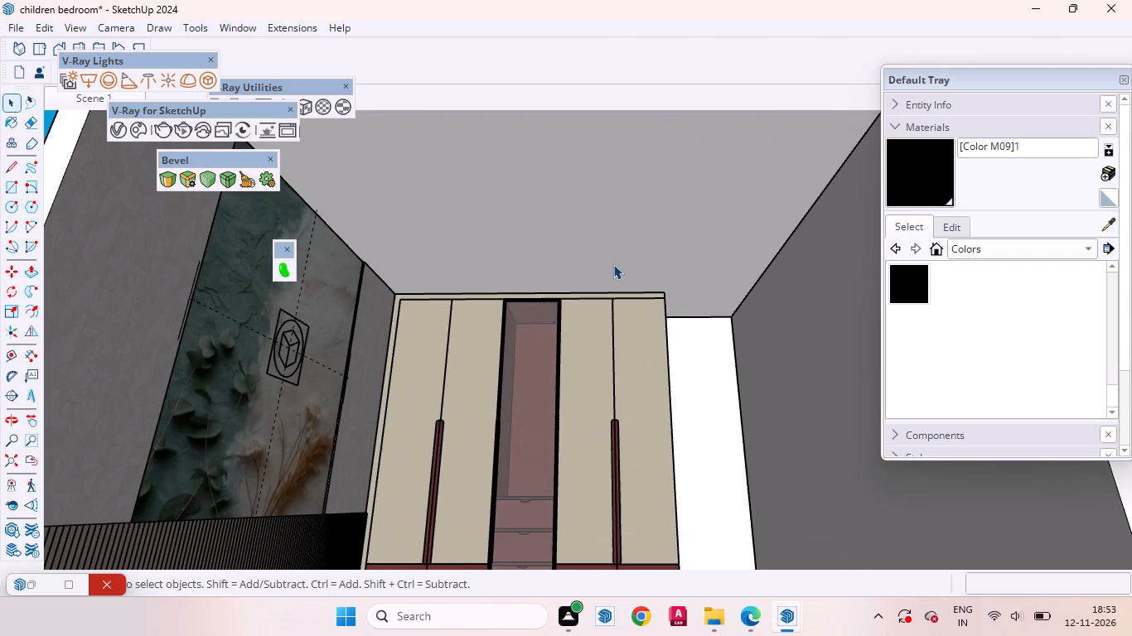
{"action": "triple_click", "coordinate": [580, 242]}
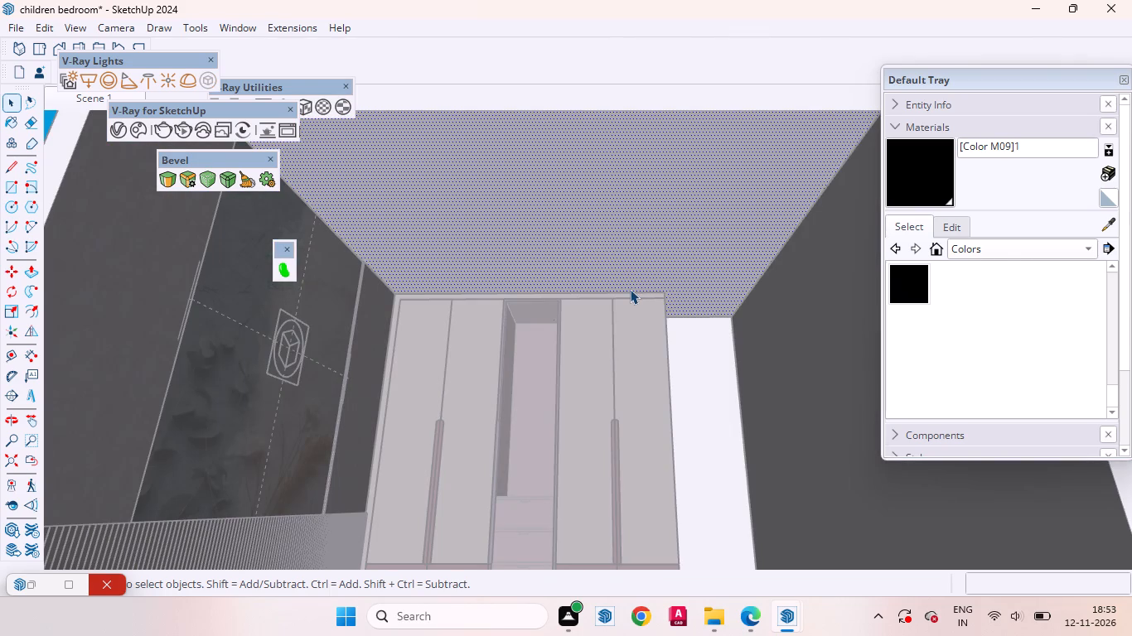
{"action": "key", "text": "t"}
{"action": "scroll", "coordinate": [623, 289], "scroll_direction": "up", "scroll_amount": 4}
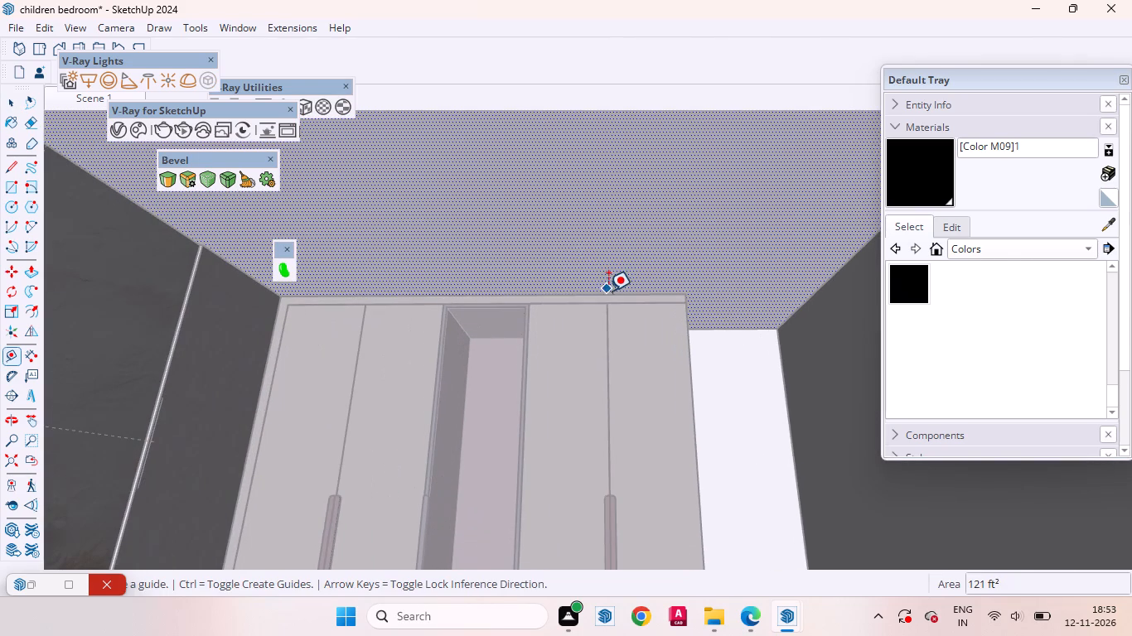
{"action": "left_click", "coordinate": [611, 291]}
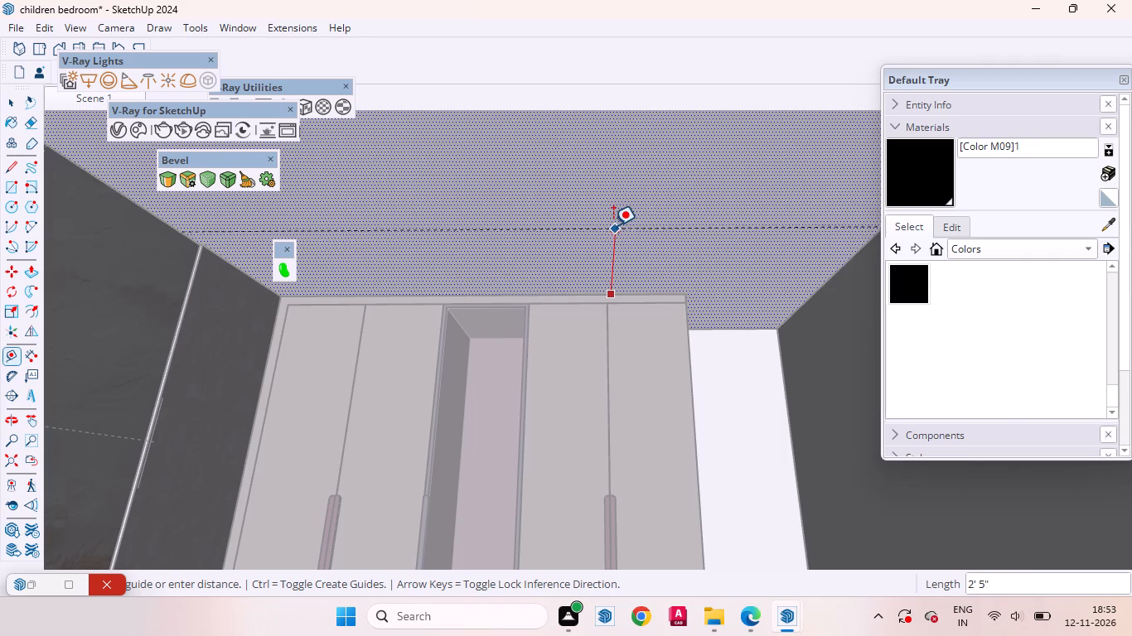
{"action": "type", "text": "16"}
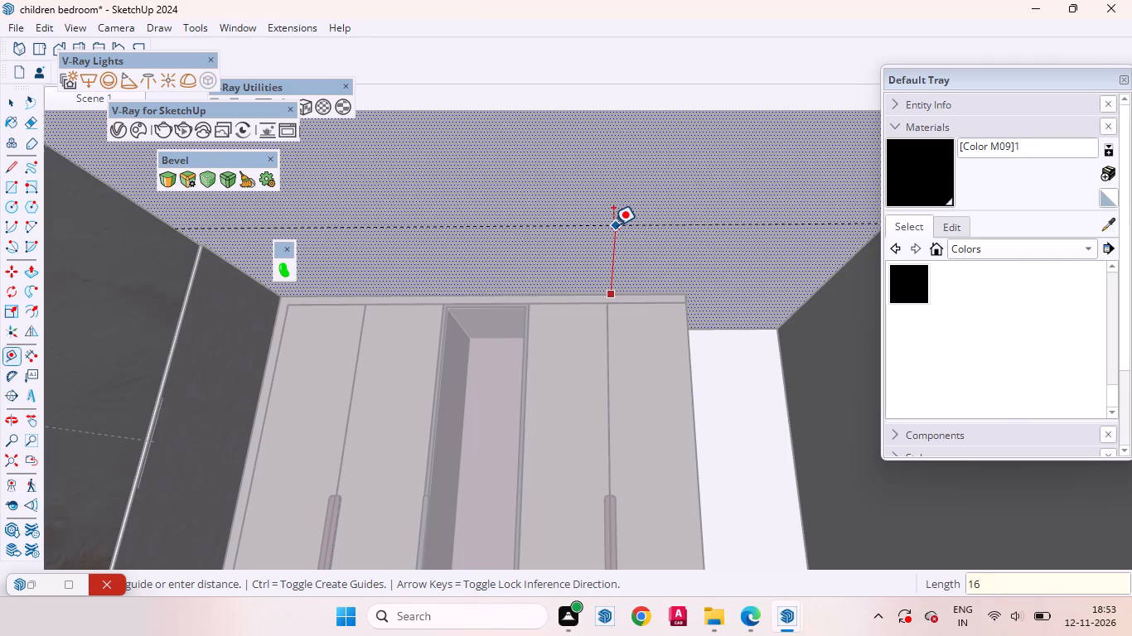
{"action": "key", "text": "Return"}
{"action": "key", "text": "space"}
Place a ceiling guide 16 inches in from the edge along the wall with the botanical panel.
{"action": "scroll", "coordinate": [650, 292], "scroll_direction": "down", "scroll_amount": 5}
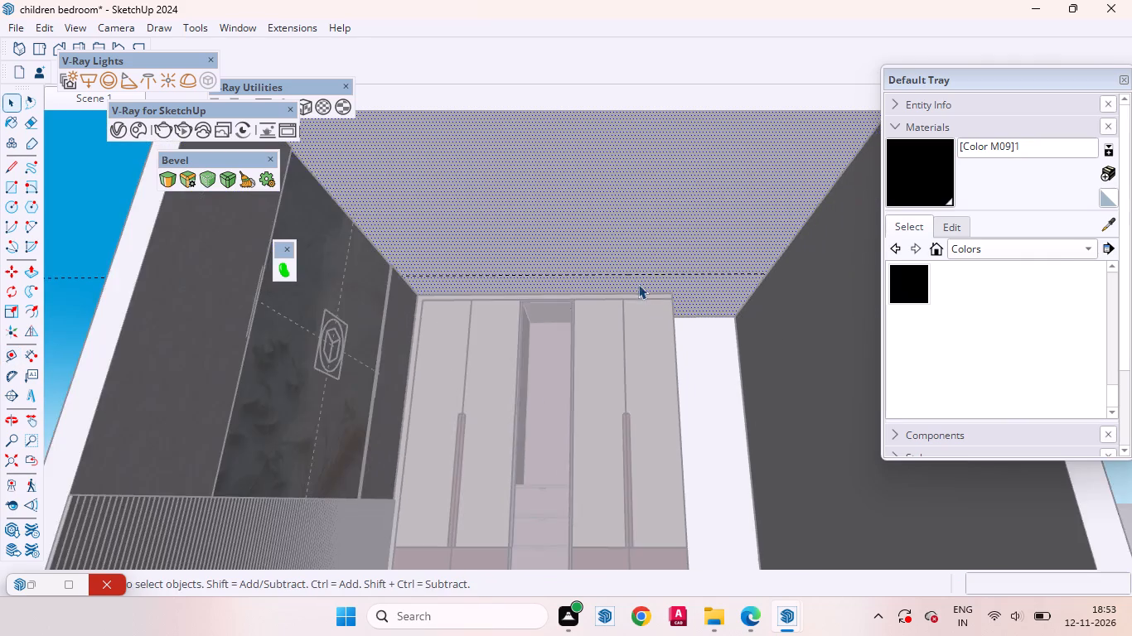
{"action": "scroll", "coordinate": [638, 284], "scroll_direction": "down", "scroll_amount": 8}
{"action": "scroll", "coordinate": [533, 248], "scroll_direction": "up", "scroll_amount": 8}
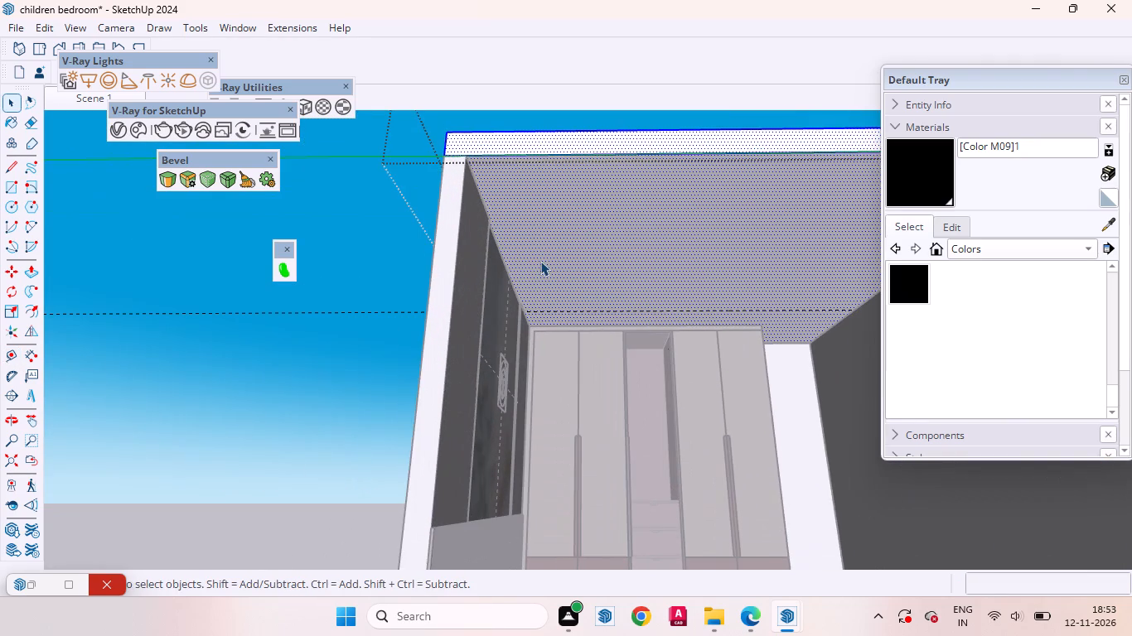
{"action": "key", "text": "t"}
{"action": "scroll", "coordinate": [530, 265], "scroll_direction": "up", "scroll_amount": 4}
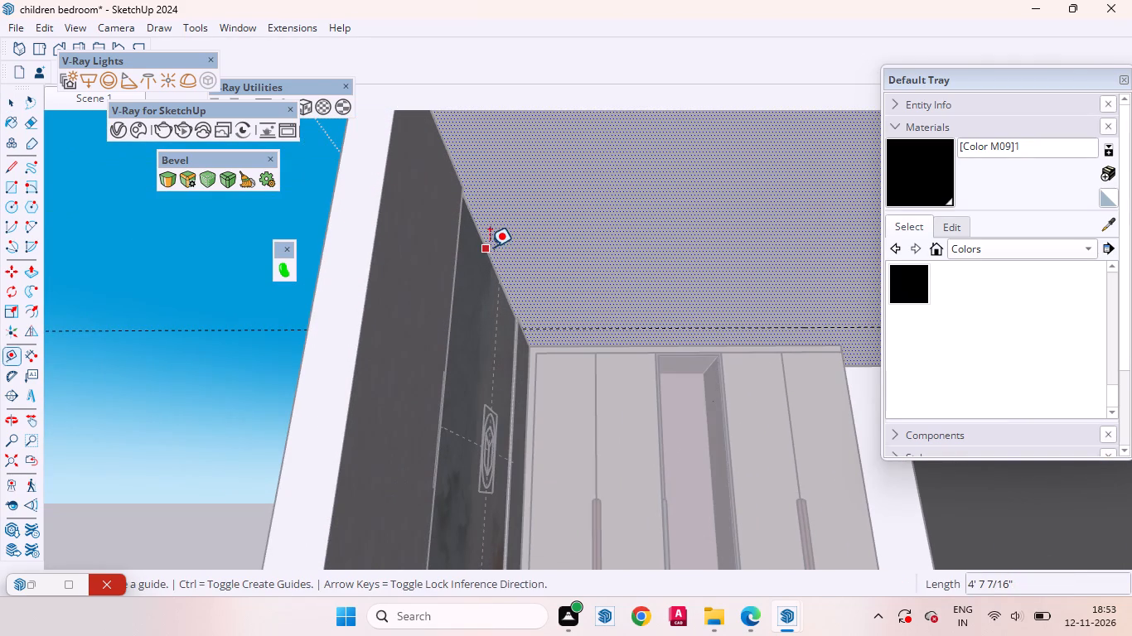
{"action": "left_click", "coordinate": [490, 245]}
{"action": "type", "text": "16"}
{"action": "key", "text": "Return"}
{"action": "scroll", "coordinate": [504, 254], "scroll_direction": "down", "scroll_amount": 12}
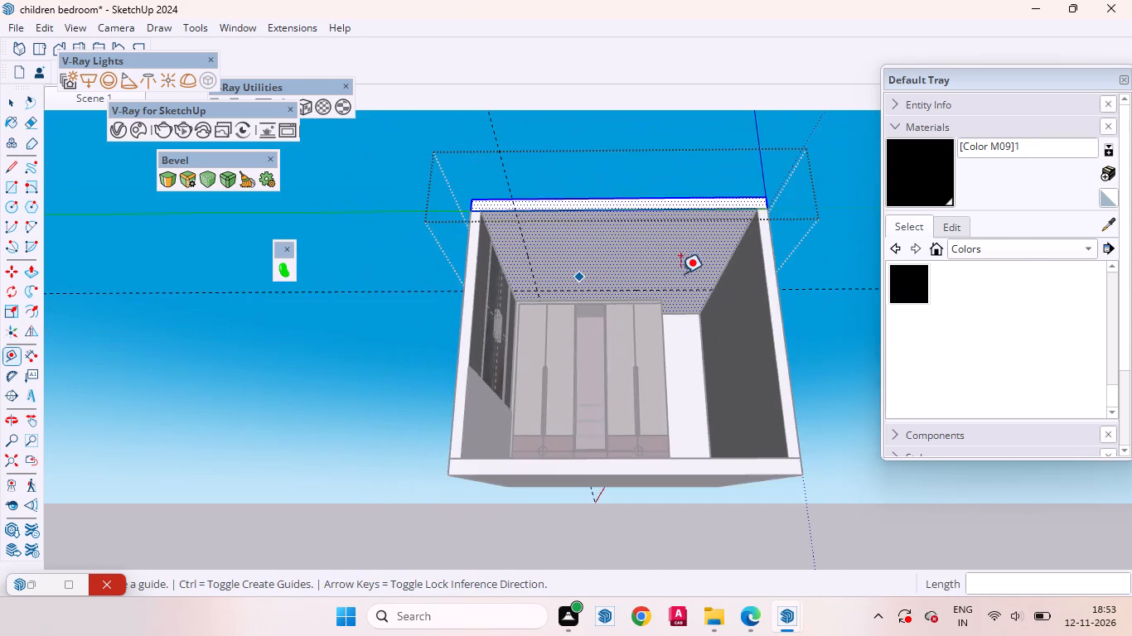
Place a ceiling guide 16 inches in from the edge along the plain wall opposite the botanical panel.
{"action": "scroll", "coordinate": [758, 267], "scroll_direction": "up", "scroll_amount": 7}
{"action": "left_click", "coordinate": [718, 241]}
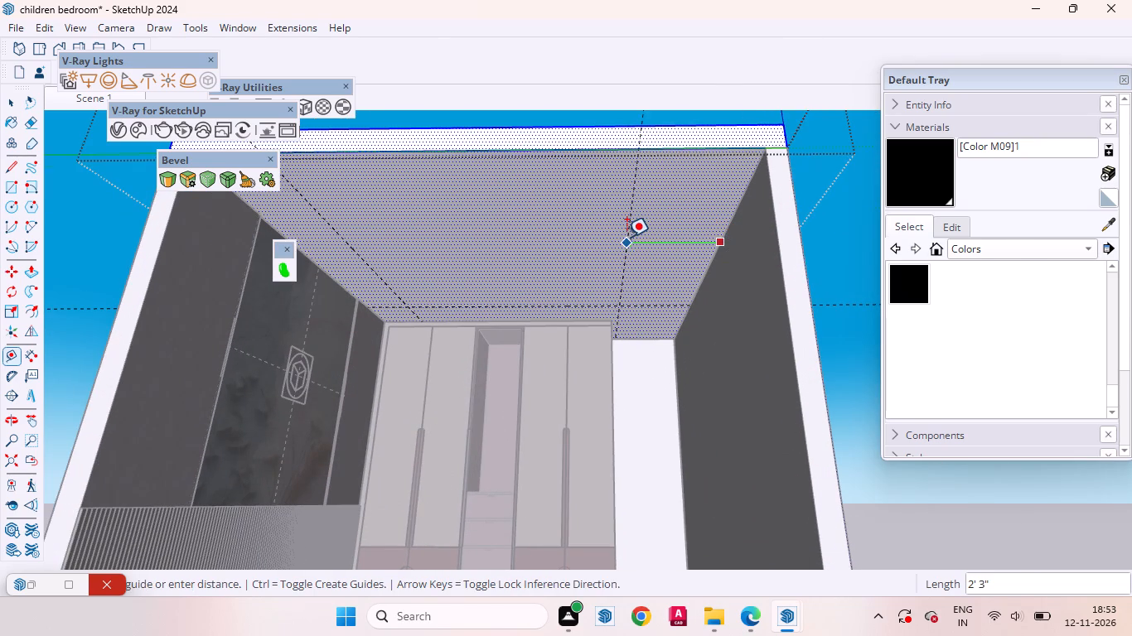
{"action": "key", "text": "1"}
{"action": "key", "text": "6"}
{"action": "key", "text": "Return"}
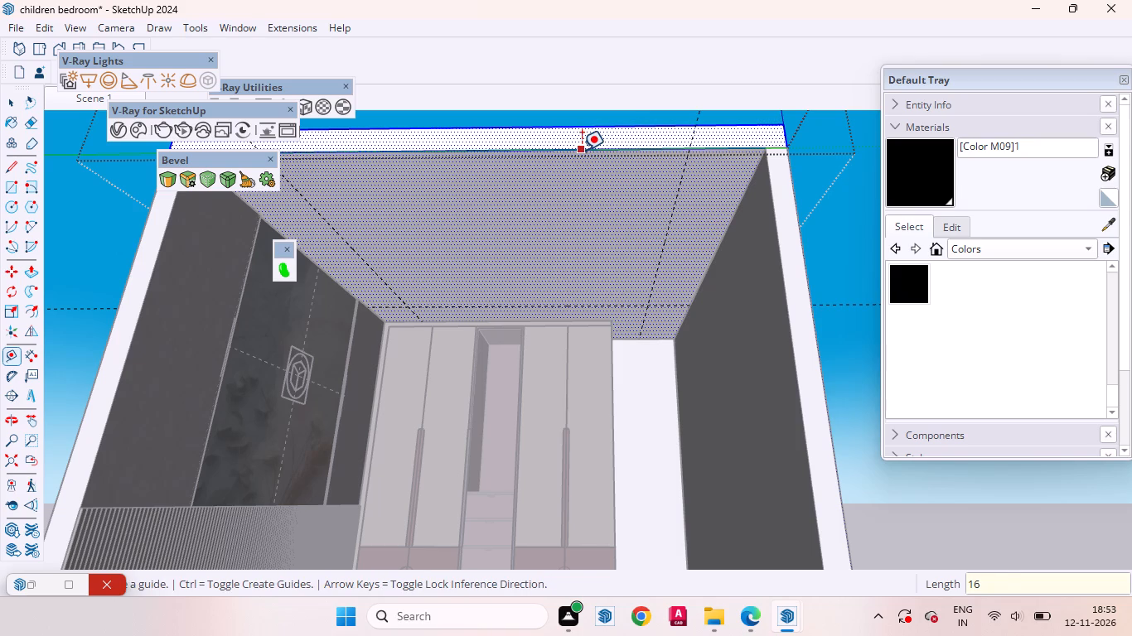
Place a ceiling guide 16 inches in from the slab's open front edge opposite the wardrobe.
{"action": "left_click", "coordinate": [582, 150]}
{"action": "middle_click_drag", "start_coordinate": [587, 211], "coordinate": [553, 207]}
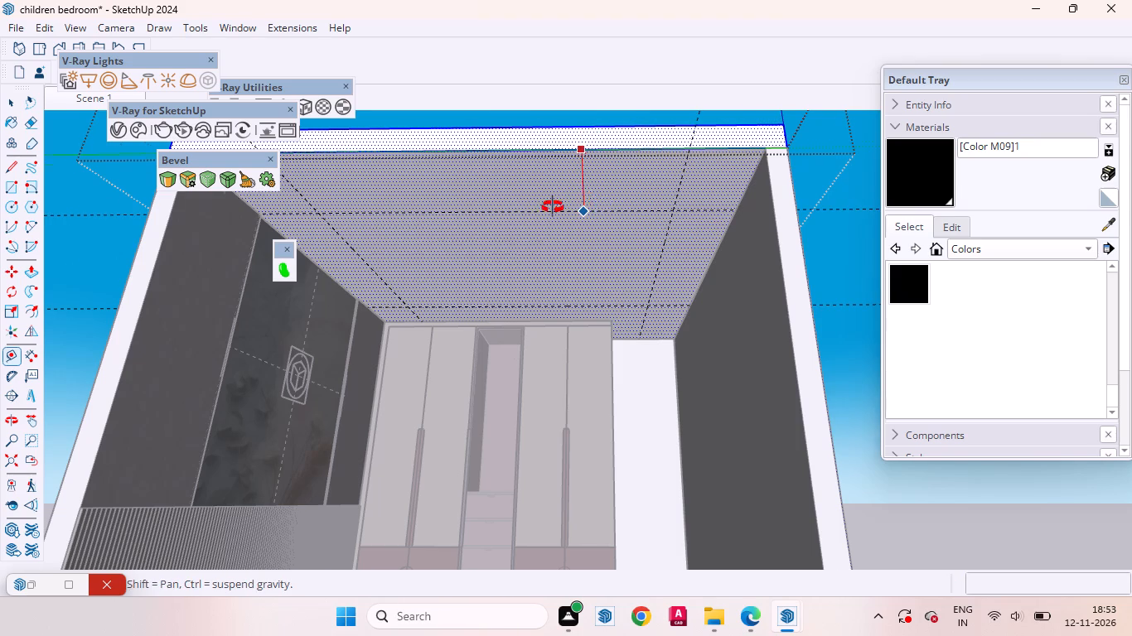
{"action": "middle_click_drag", "start_coordinate": [553, 207], "coordinate": [451, 200]}
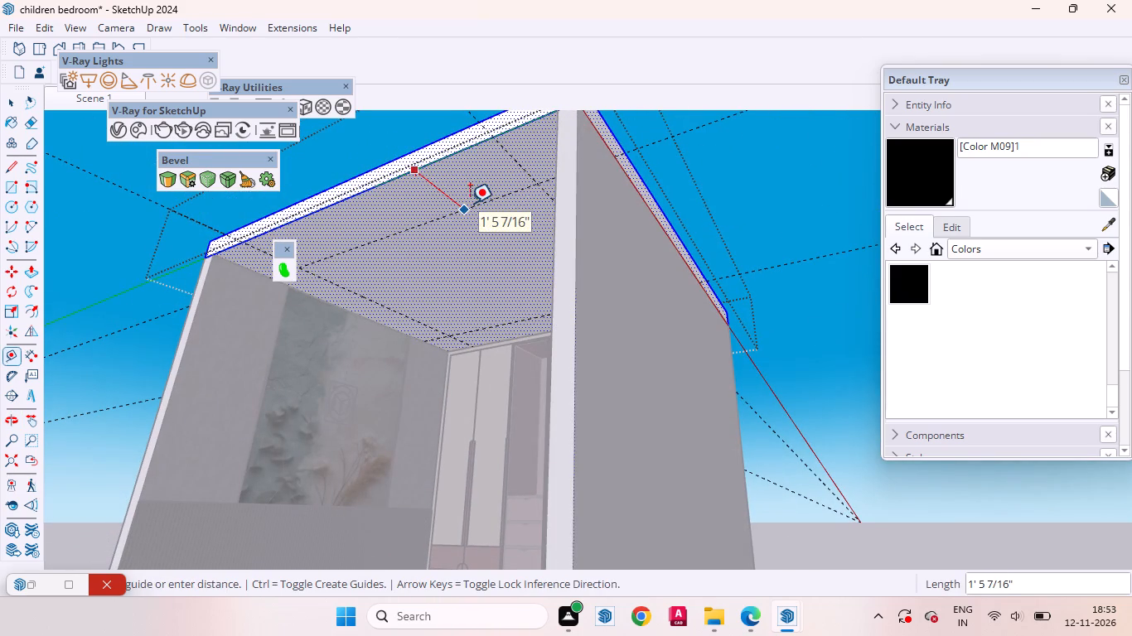
{"action": "type", "text": "16"}
{"action": "key", "text": "Return"}
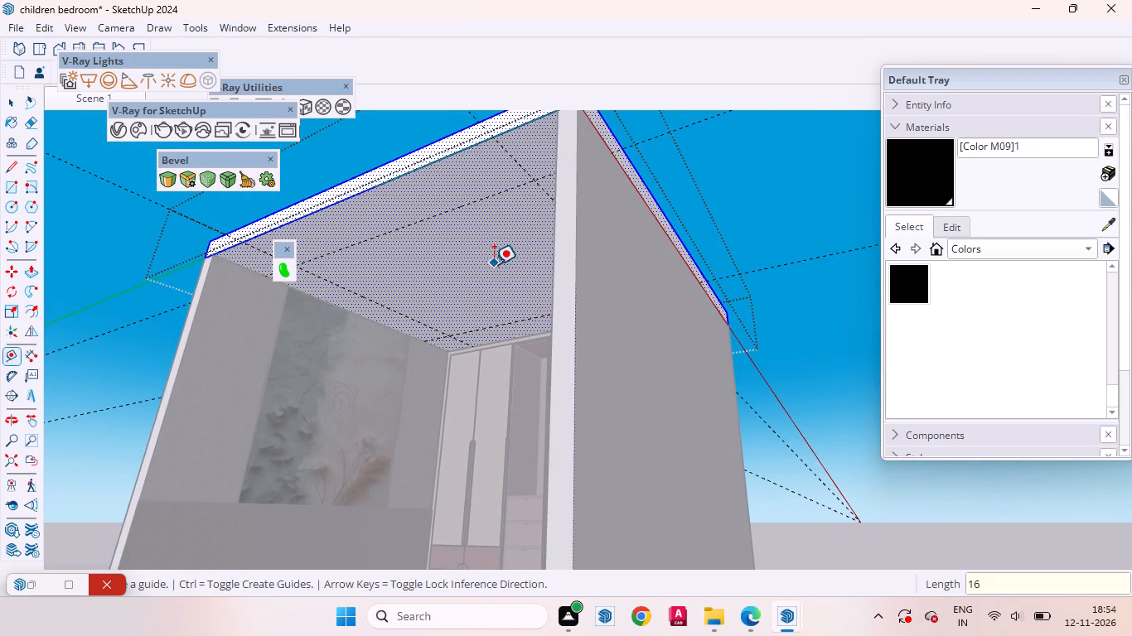
{"action": "key", "text": "space"}
Draw a rectangle on the ceiling's underside between the intersections of the four border guides.
{"action": "middle_click_drag", "start_coordinate": [531, 261], "coordinate": [724, 201]}
{"action": "scroll", "coordinate": [551, 347], "scroll_direction": "down", "scroll_amount": 7}
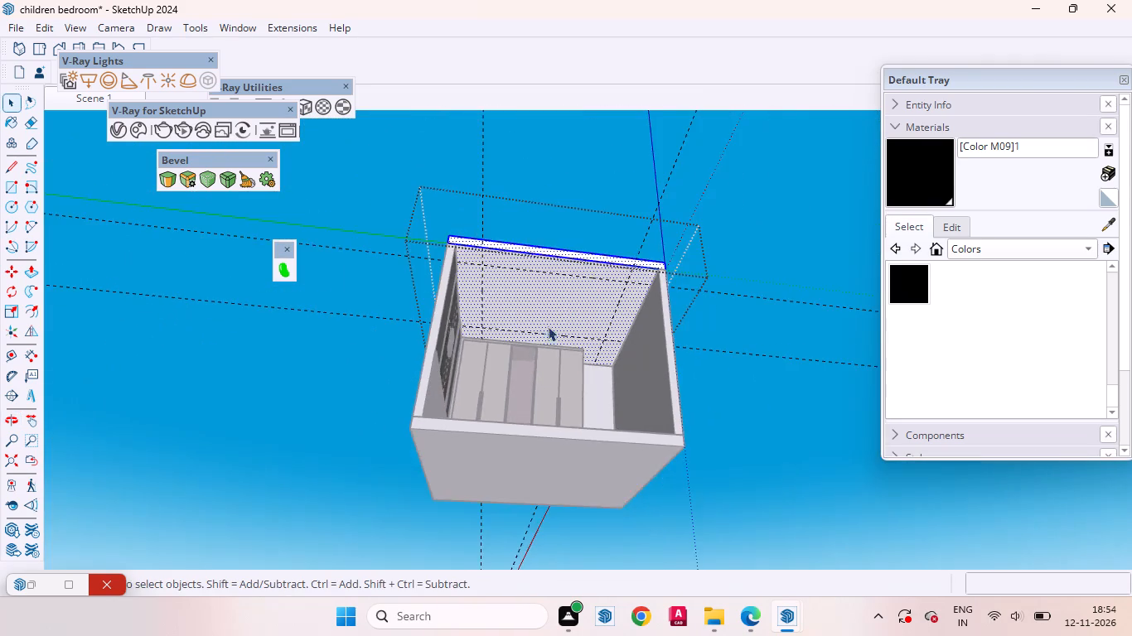
{"action": "middle_click_drag", "start_coordinate": [537, 275], "coordinate": [541, 218]}
{"action": "scroll", "coordinate": [535, 306], "scroll_direction": "up", "scroll_amount": 6}
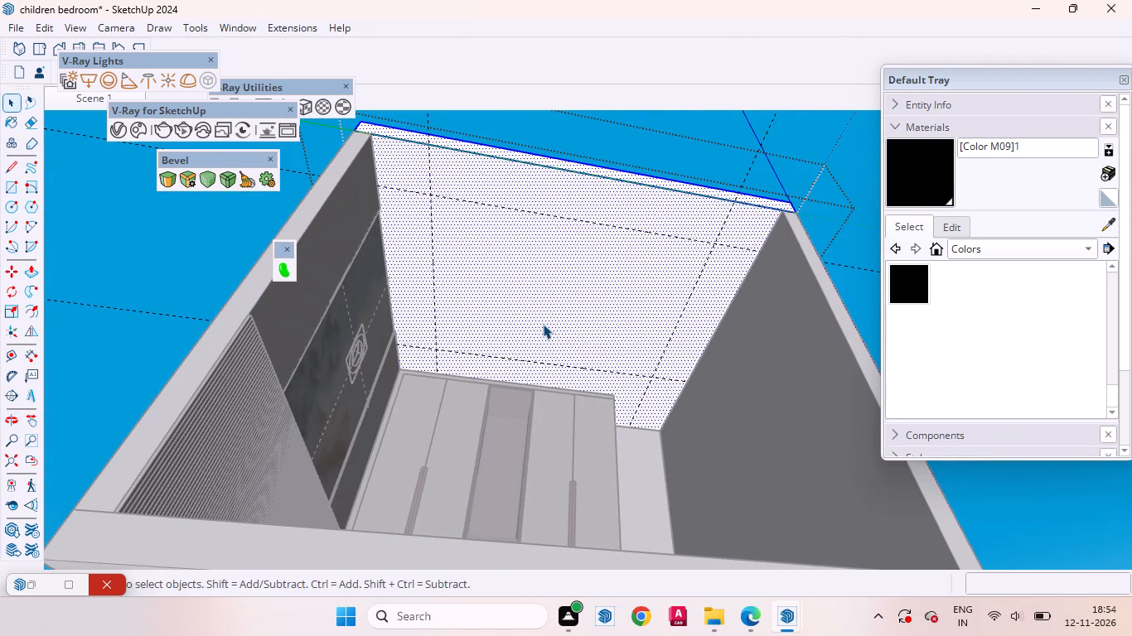
{"action": "key", "text": "r"}
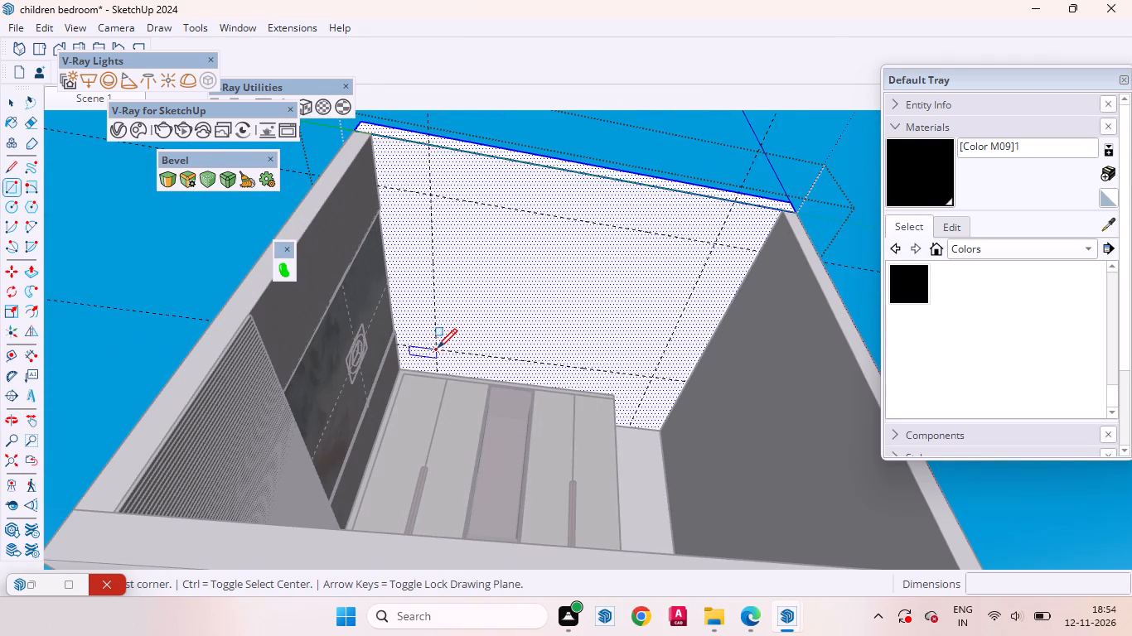
{"action": "left_click", "coordinate": [438, 348]}
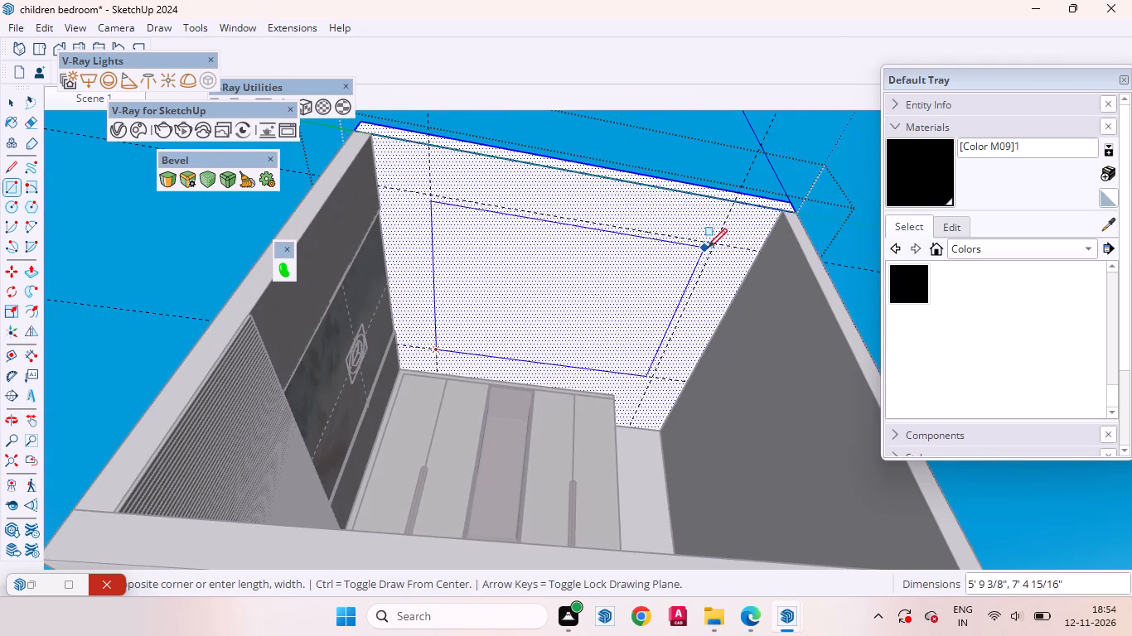
{"action": "left_click", "coordinate": [715, 247]}
{"action": "key", "text": "space"}
Push the central ceiling rectangle 4 inches up into the slab to form a recess.
{"action": "left_click", "coordinate": [588, 293]}
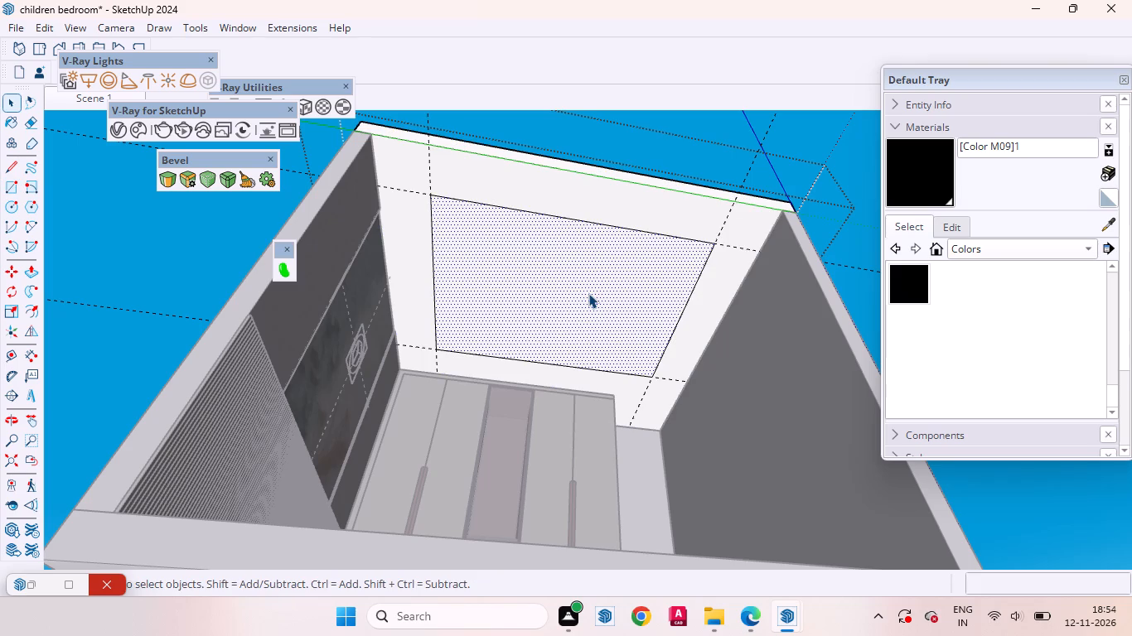
{"action": "key", "text": "p"}
{"action": "left_click", "coordinate": [578, 301]}
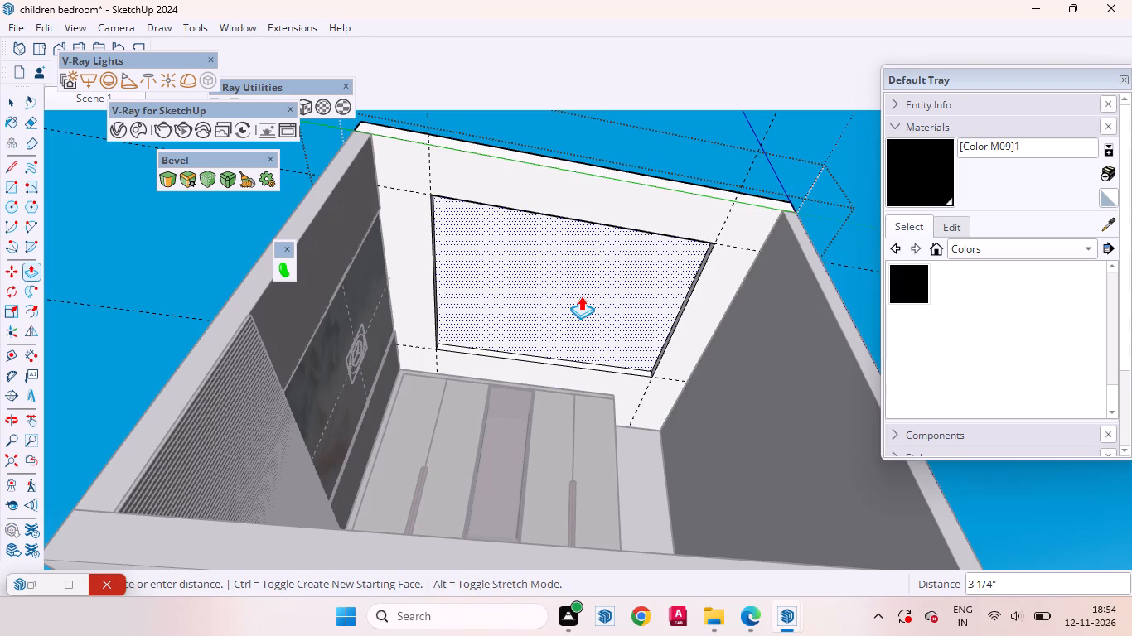
{"action": "key", "text": "4"}
{"action": "key", "text": "Return"}
{"action": "key", "text": "space"}
Pull the ceiling border around the recess 2 inches down as a new starting face.
{"action": "left_click", "coordinate": [536, 181]}
{"action": "middle_click_drag", "start_coordinate": [576, 224], "coordinate": [518, 246]}
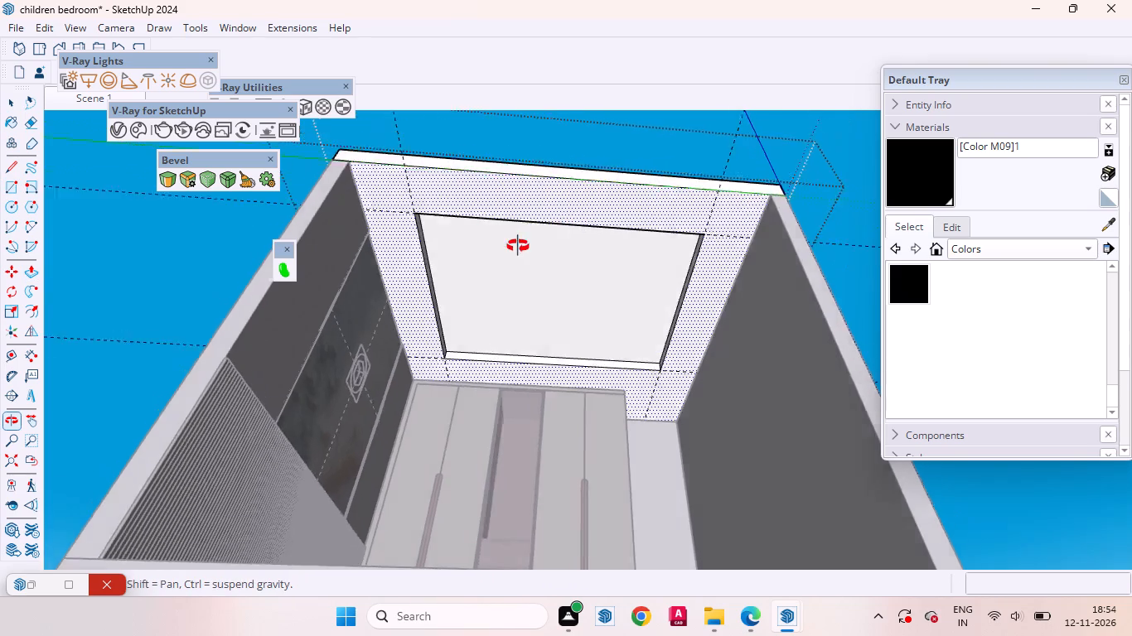
{"action": "middle_click_drag", "start_coordinate": [518, 246], "coordinate": [462, 309]}
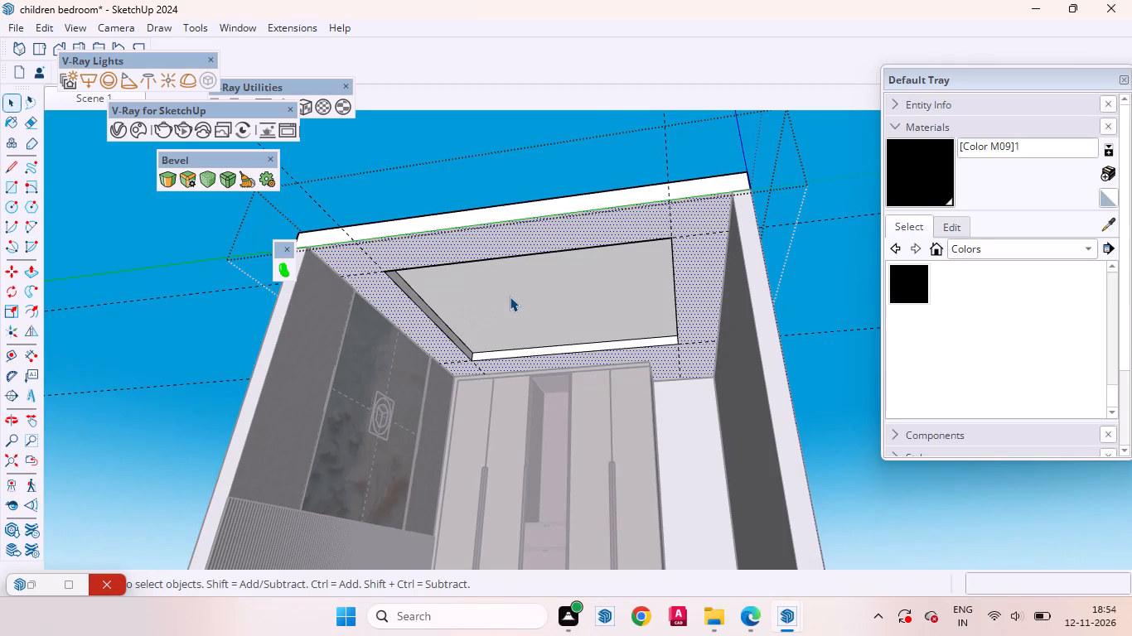
{"action": "key", "text": "p"}
{"action": "scroll", "coordinate": [388, 263], "scroll_direction": "up", "scroll_amount": 6}
{"action": "left_click", "coordinate": [389, 257]}
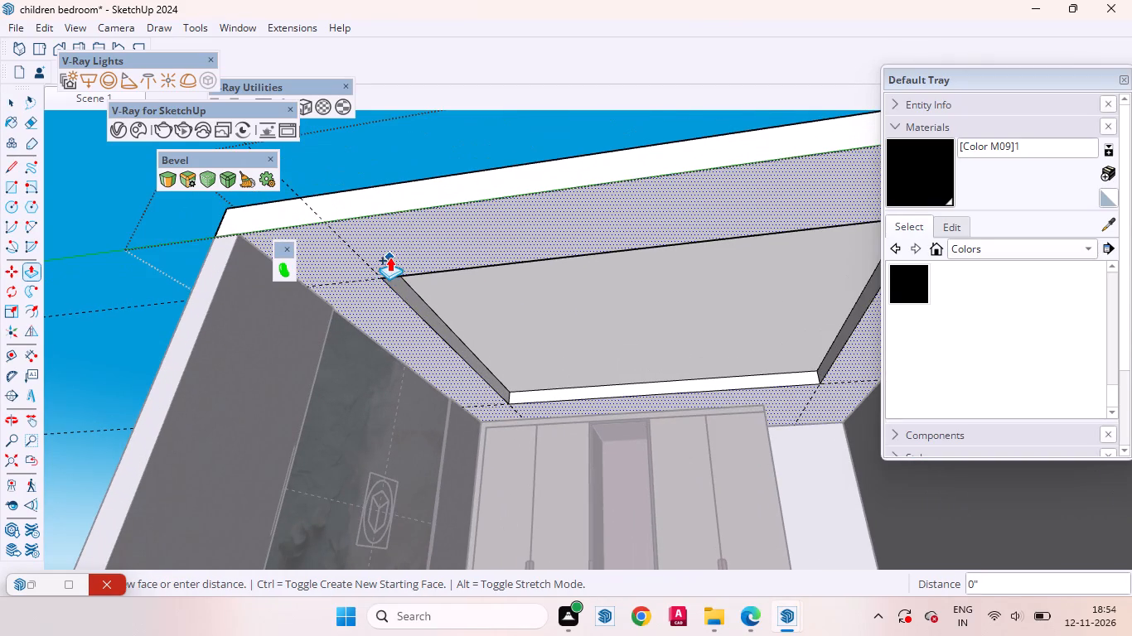
{"action": "key", "text": "2"}
{"action": "key", "text": "Return"}
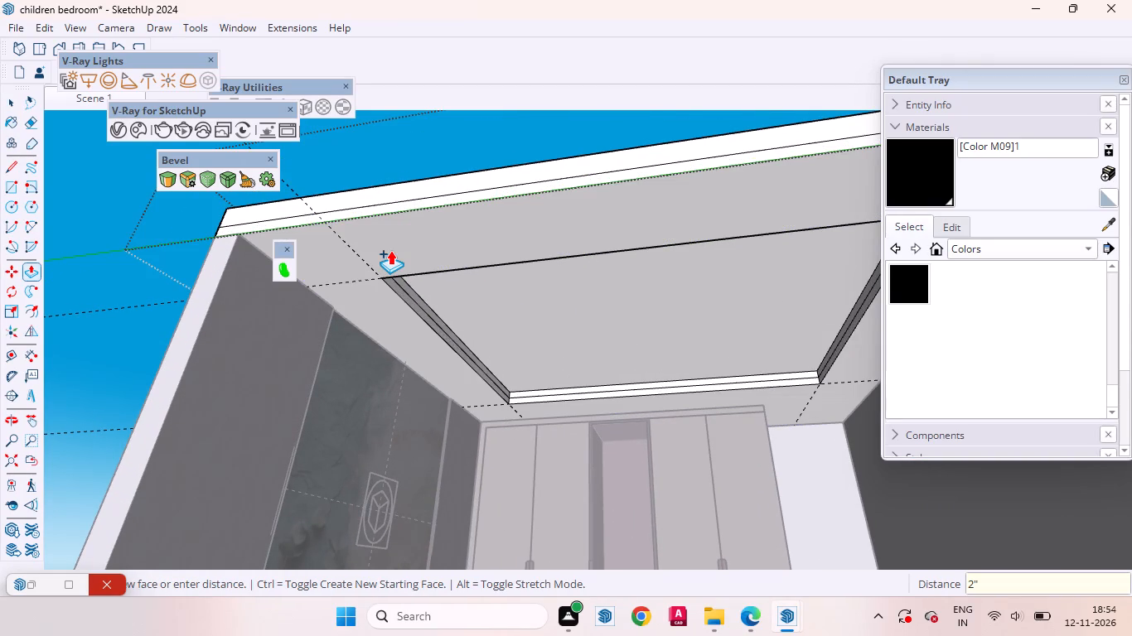
Push the recess's upper side band outward 1 inch along the botanical panel wall, and repeat it on the wardrobe side.
{"action": "key", "text": "space"}
{"action": "scroll", "coordinate": [518, 378], "scroll_direction": "up", "scroll_amount": 8}
{"action": "middle_click_drag", "start_coordinate": [520, 407], "coordinate": [491, 421]}
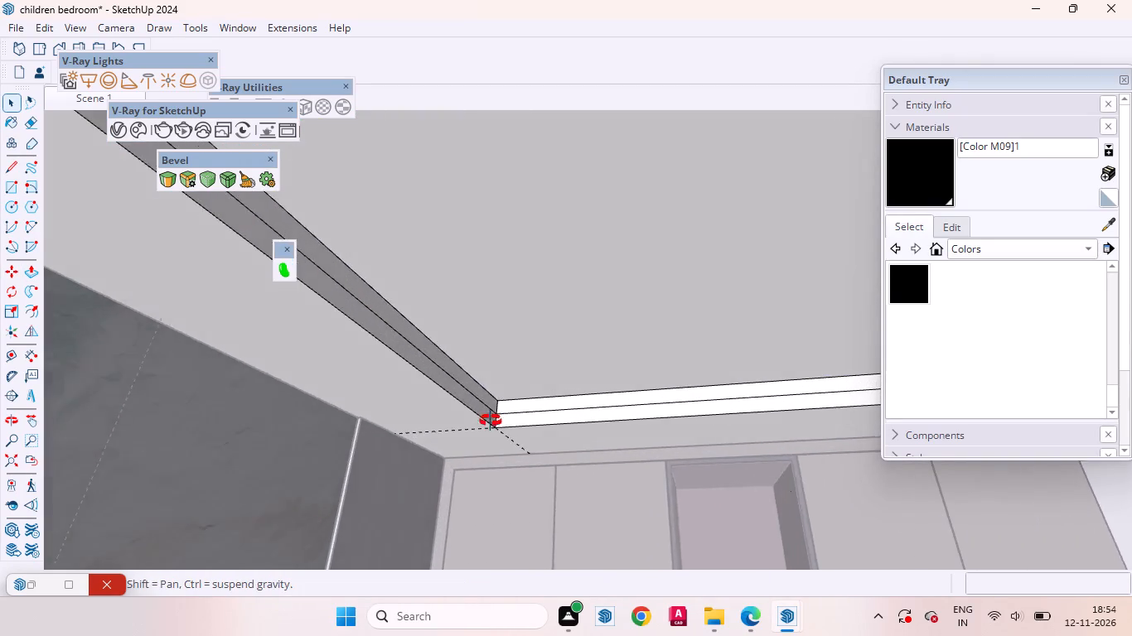
{"action": "middle_click_drag", "start_coordinate": [491, 421], "coordinate": [459, 432]}
{"action": "scroll", "coordinate": [450, 427], "scroll_direction": "up", "scroll_amount": 3}
{"action": "left_click", "coordinate": [447, 407]}
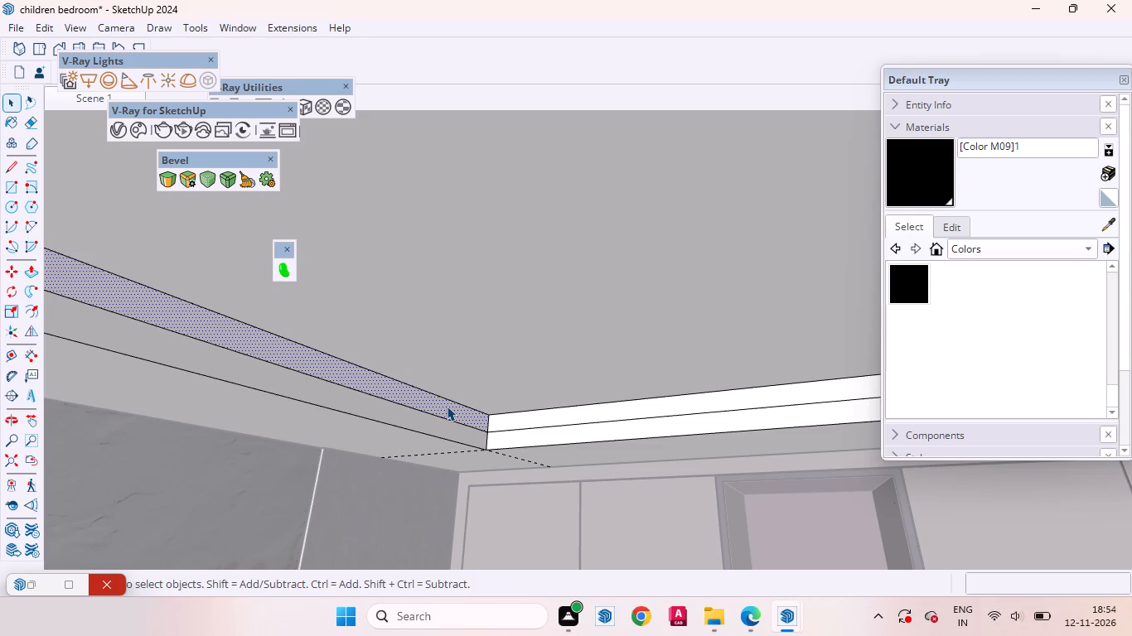
{"action": "key", "text": "p"}
{"action": "left_click", "coordinate": [447, 406]}
{"action": "key", "text": "1"}
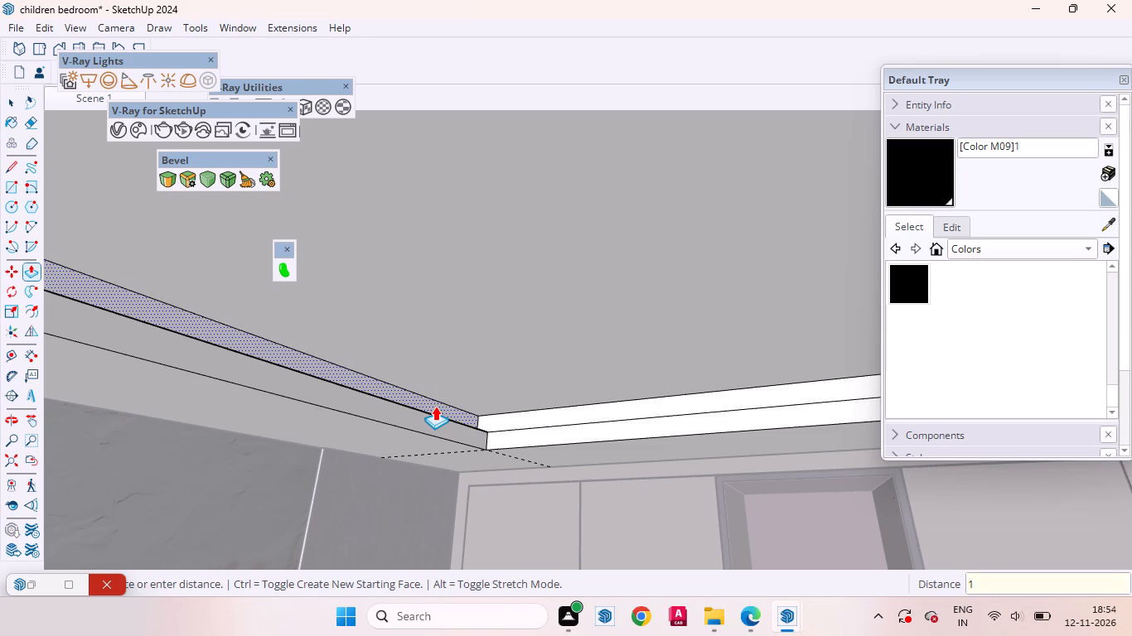
{"action": "key", "text": "Return"}
{"action": "double_click", "coordinate": [534, 417]}
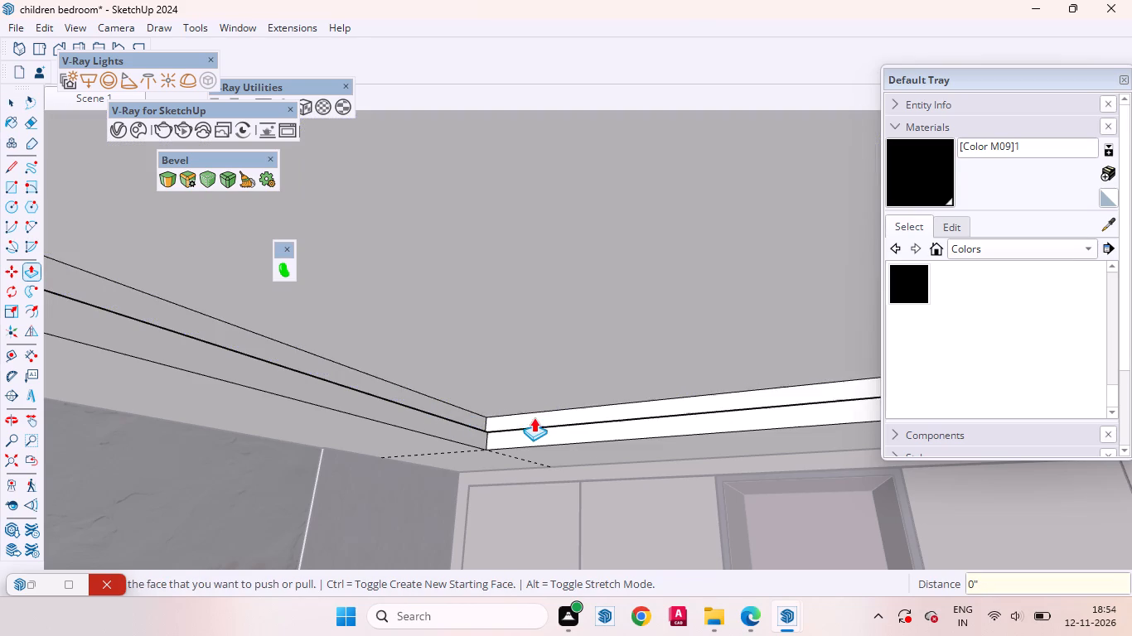
Repeat the 1 inch outward push on the recess's upper band along the plain wall opposite the botanical panel.
{"action": "scroll", "coordinate": [554, 430], "scroll_direction": "down", "scroll_amount": 19}
{"action": "middle_click_drag", "start_coordinate": [458, 419], "coordinate": [724, 423]}
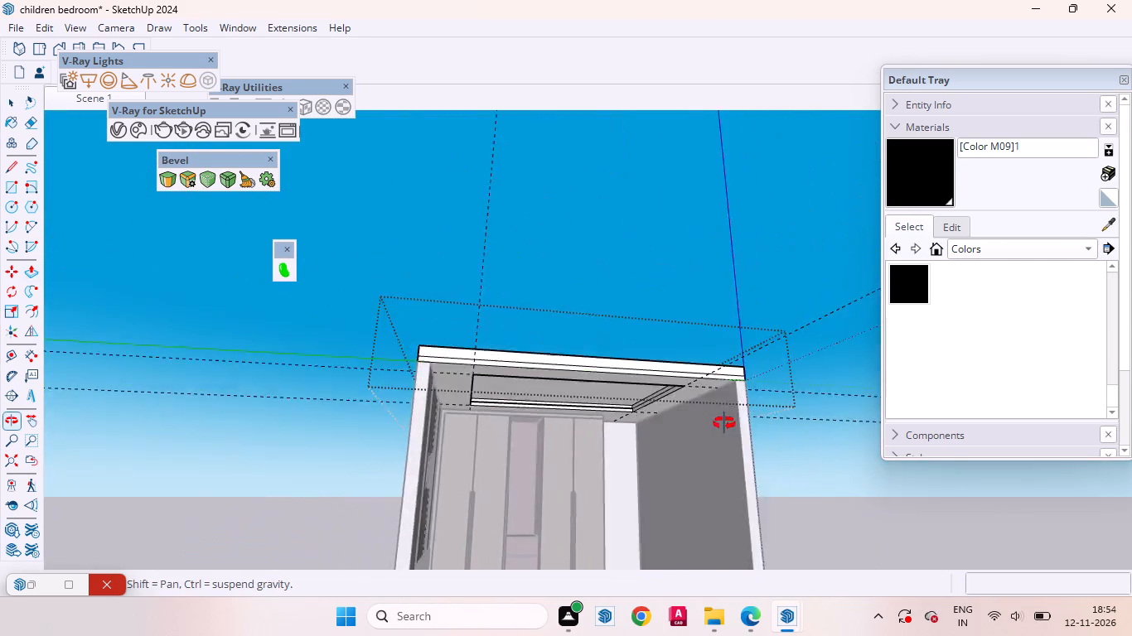
{"action": "middle_click_drag", "start_coordinate": [724, 423], "coordinate": [805, 403]}
{"action": "scroll", "coordinate": [641, 399], "scroll_direction": "up", "scroll_amount": 18}
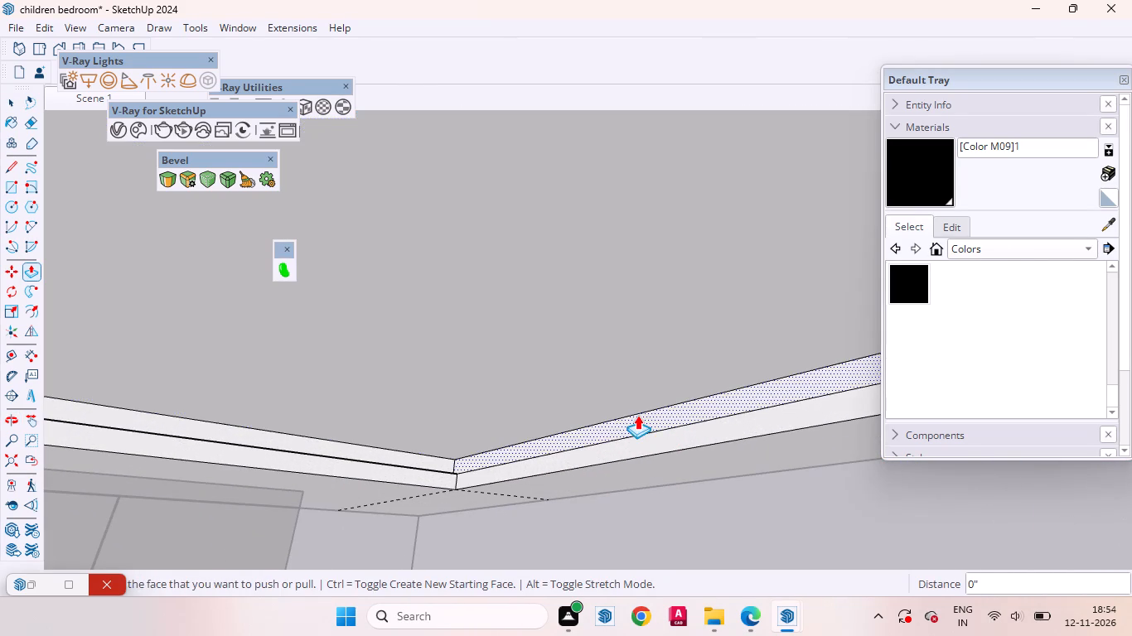
{"action": "double_click", "coordinate": [637, 415]}
Repeat the 1 inch outward push on the recess's upper band along the room's open front side.
{"action": "scroll", "coordinate": [552, 428], "scroll_direction": "down", "scroll_amount": 9}
{"action": "scroll", "coordinate": [450, 420], "scroll_direction": "up", "scroll_amount": 1}
{"action": "scroll", "coordinate": [436, 426], "scroll_direction": "down", "scroll_amount": 3}
{"action": "scroll", "coordinate": [434, 427], "scroll_direction": "up", "scroll_amount": 1}
{"action": "scroll", "coordinate": [433, 430], "scroll_direction": "down", "scroll_amount": 3}
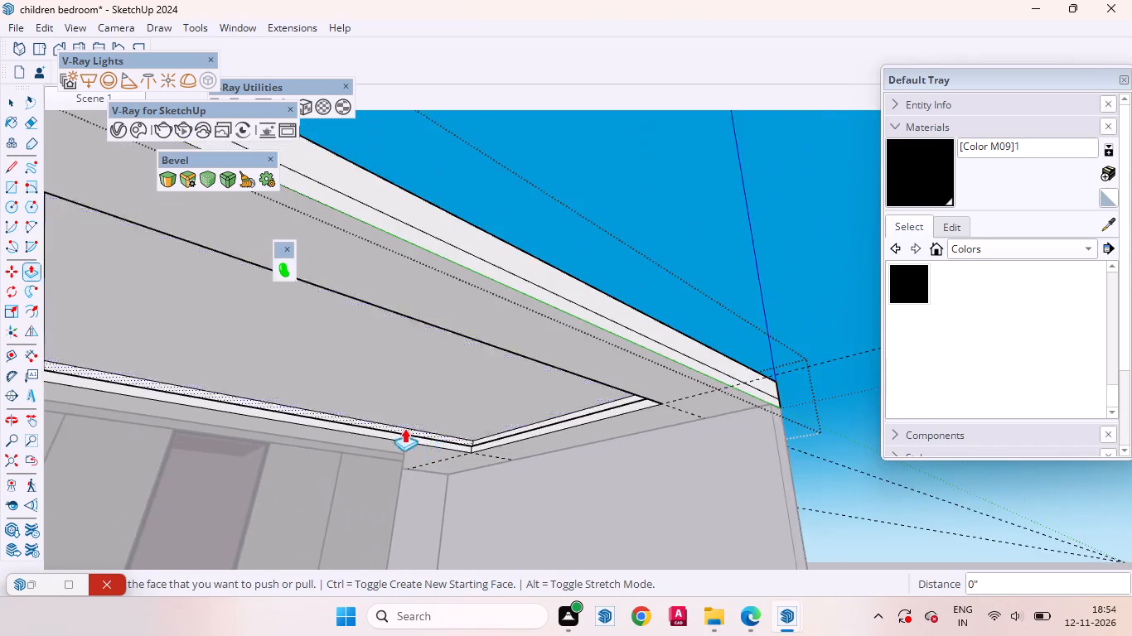
{"action": "scroll", "coordinate": [404, 428], "scroll_direction": "down", "scroll_amount": 3}
{"action": "left_click", "coordinate": [75, 97]}
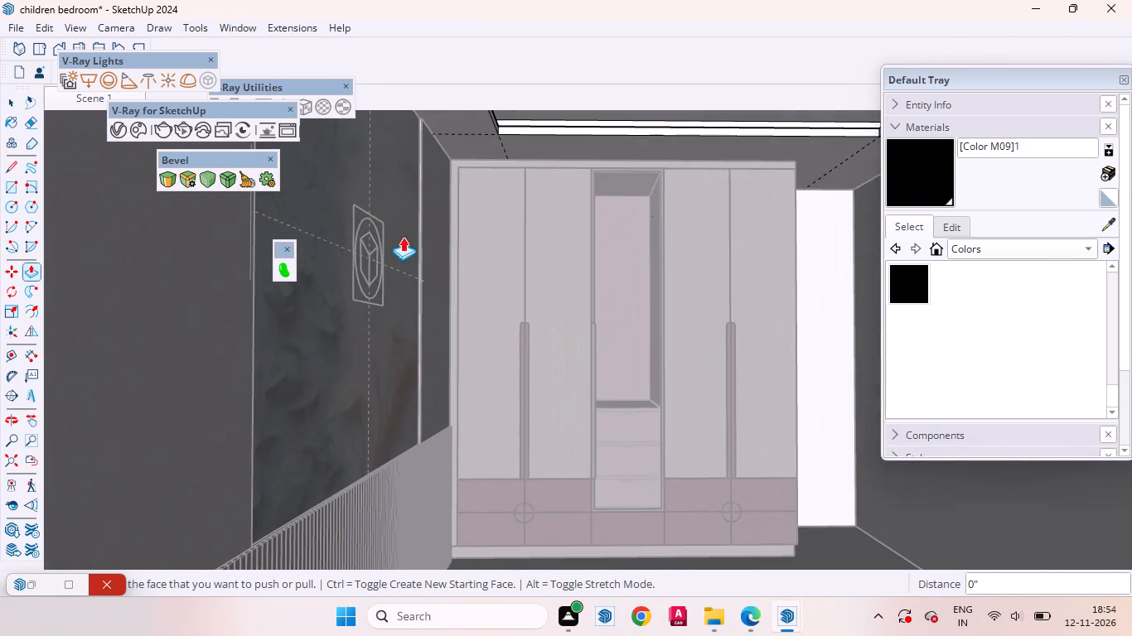
{"action": "scroll", "coordinate": [671, 363], "scroll_direction": "down", "scroll_amount": 9}
{"action": "middle_click_drag", "start_coordinate": [715, 312], "coordinate": [405, 224]}
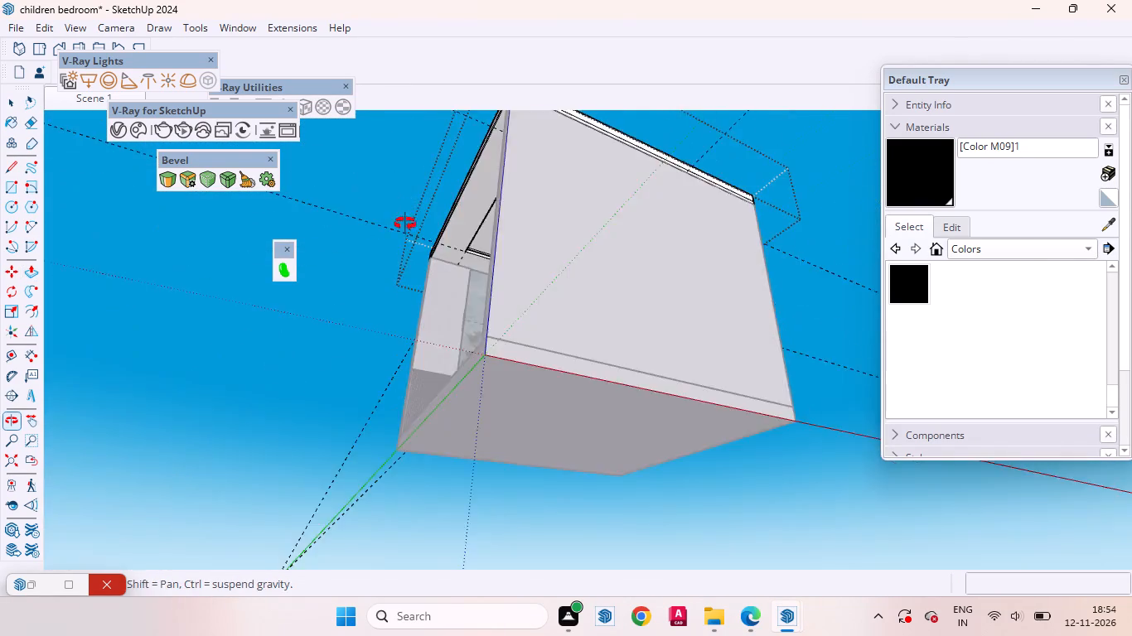
{"action": "middle_click_drag", "start_coordinate": [405, 224], "coordinate": [434, 225]}
{"action": "scroll", "coordinate": [488, 210], "scroll_direction": "up", "scroll_amount": 18}
{"action": "middle_click_drag", "start_coordinate": [503, 248], "coordinate": [348, 270]}
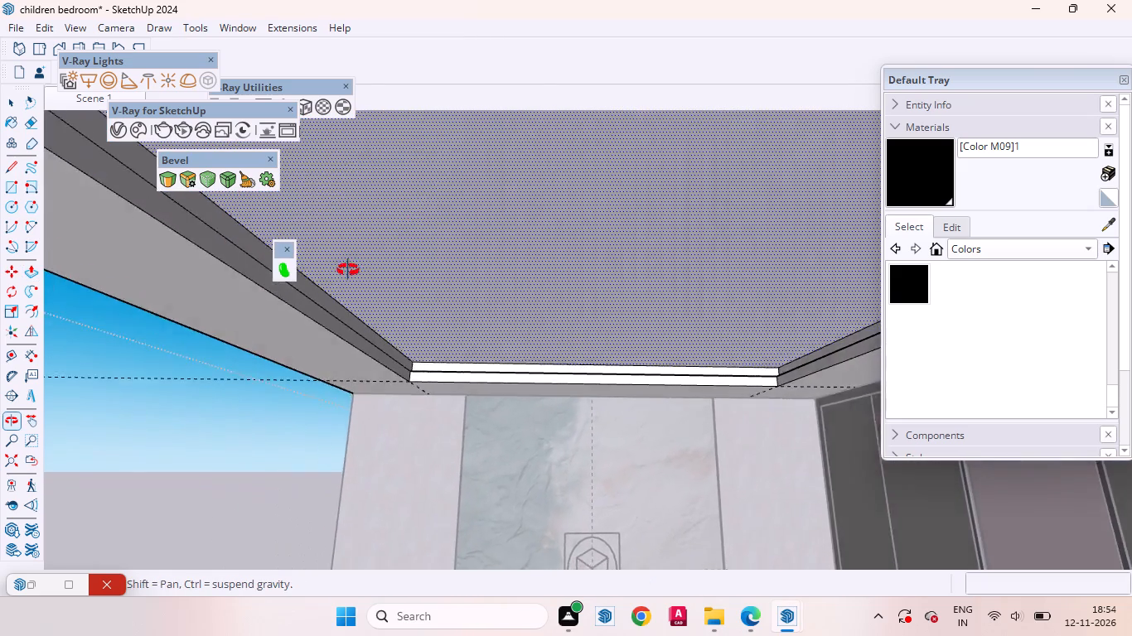
{"action": "middle_click_drag", "start_coordinate": [348, 270], "coordinate": [283, 290]}
{"action": "scroll", "coordinate": [298, 321], "scroll_direction": "up", "scroll_amount": 6}
{"action": "double_click", "coordinate": [283, 335]}
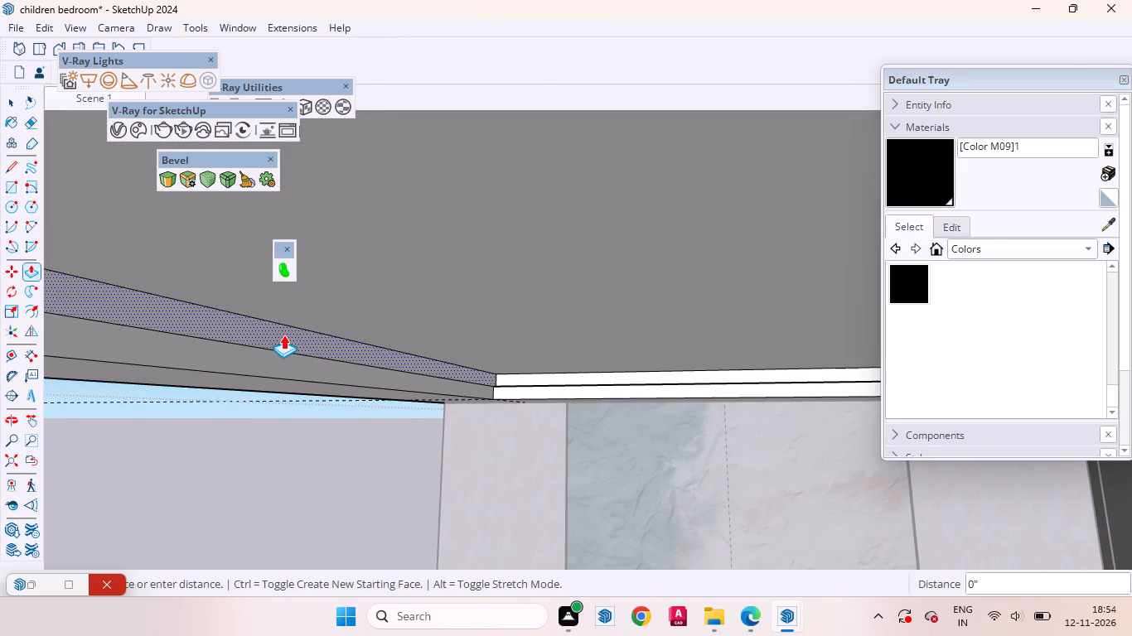
Close the ceiling for editing and return to the Scene 1 view to check the recess.
{"action": "key", "text": "space"}
{"action": "left_click", "coordinate": [290, 464]}
{"action": "scroll", "coordinate": [456, 402], "scroll_direction": "down", "scroll_amount": 4}
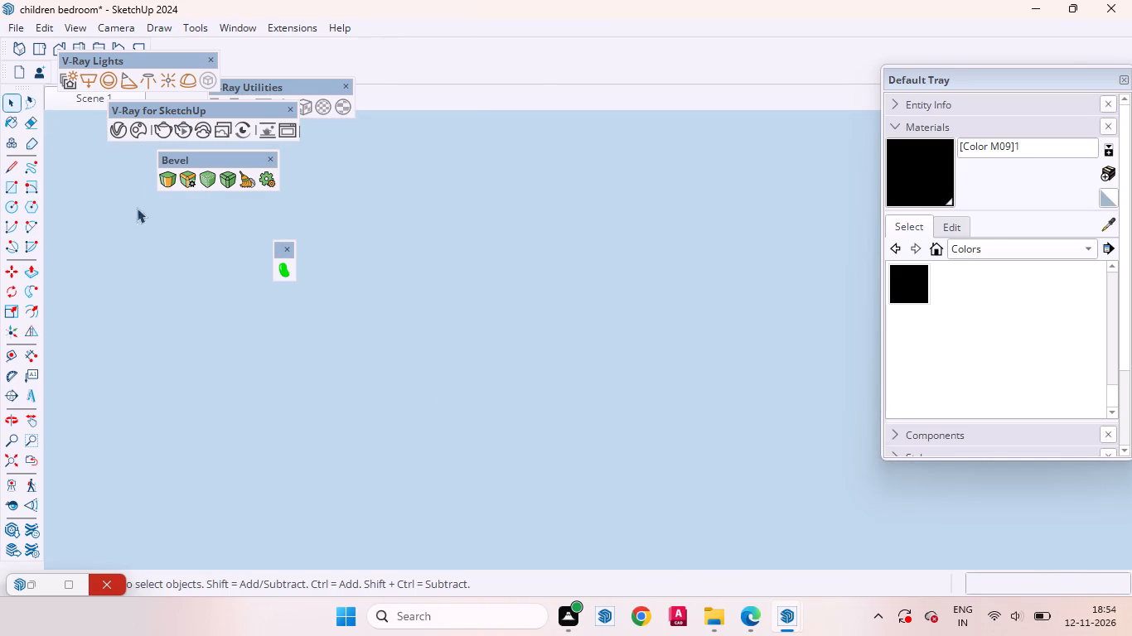
{"action": "scroll", "coordinate": [330, 229], "scroll_direction": "down", "scroll_amount": 9}
{"action": "left_click", "coordinate": [76, 105]}
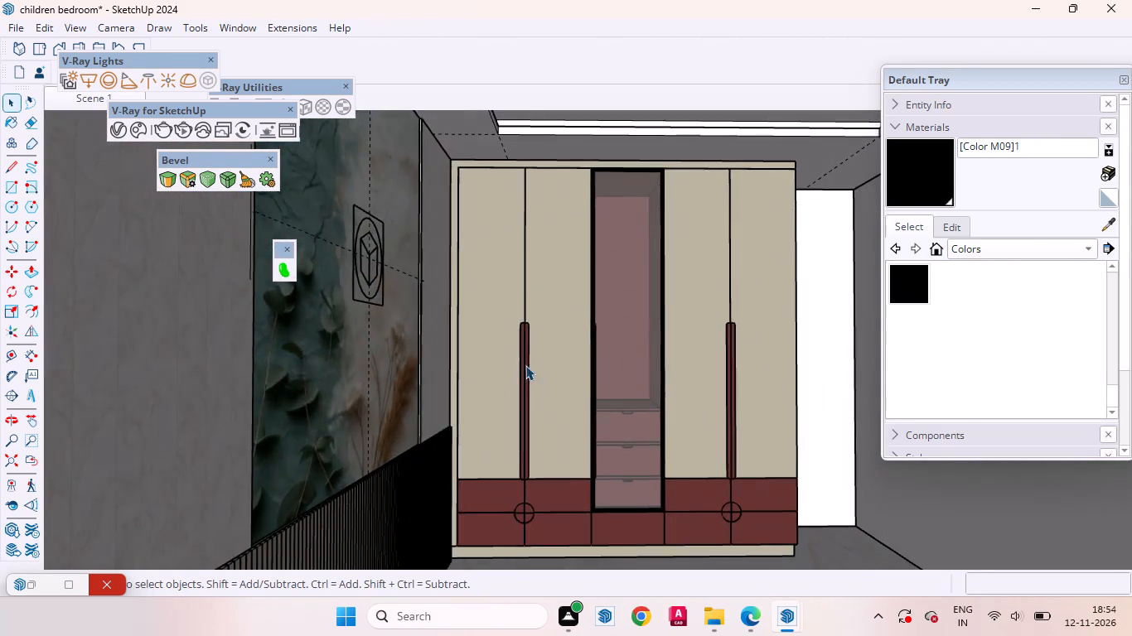
Reopen the ceiling for editing and select the lower band's vertical corner edge between the wardrobe side and the plain wall.
{"action": "scroll", "coordinate": [506, 389], "scroll_direction": "down", "scroll_amount": 8}
{"action": "middle_click_drag", "start_coordinate": [602, 302], "coordinate": [731, 113]}
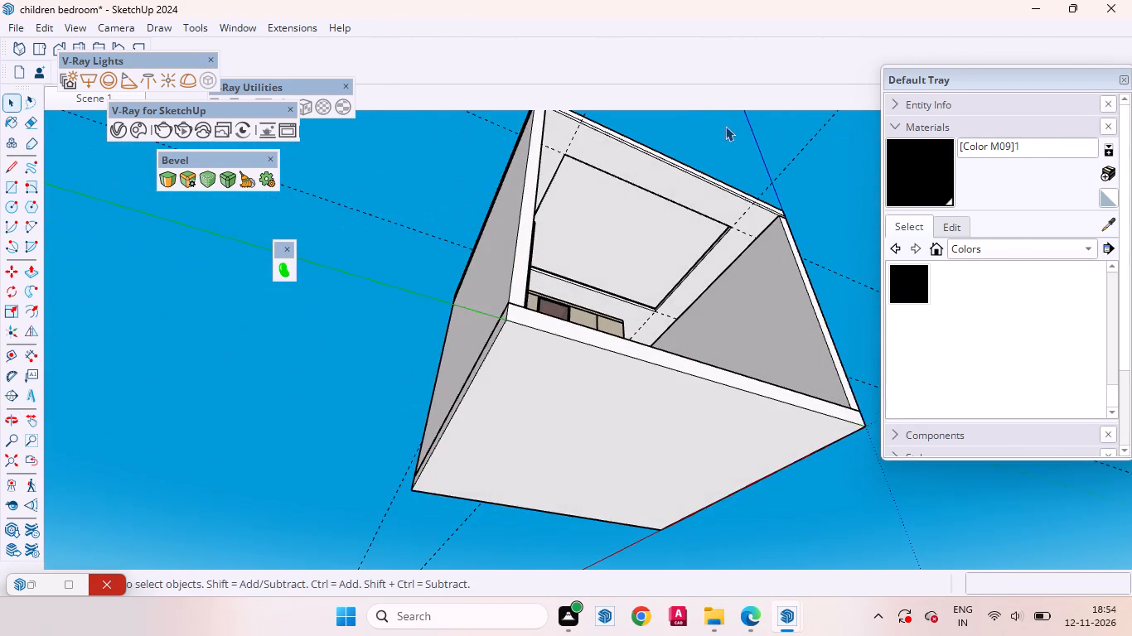
{"action": "scroll", "coordinate": [752, 363], "scroll_direction": "up", "scroll_amount": 4}
{"action": "left_click", "coordinate": [655, 169]}
{"action": "double_click", "coordinate": [641, 214]}
{"action": "left_click", "coordinate": [646, 220]}
{"action": "scroll", "coordinate": [647, 208], "scroll_direction": "up", "scroll_amount": 3}
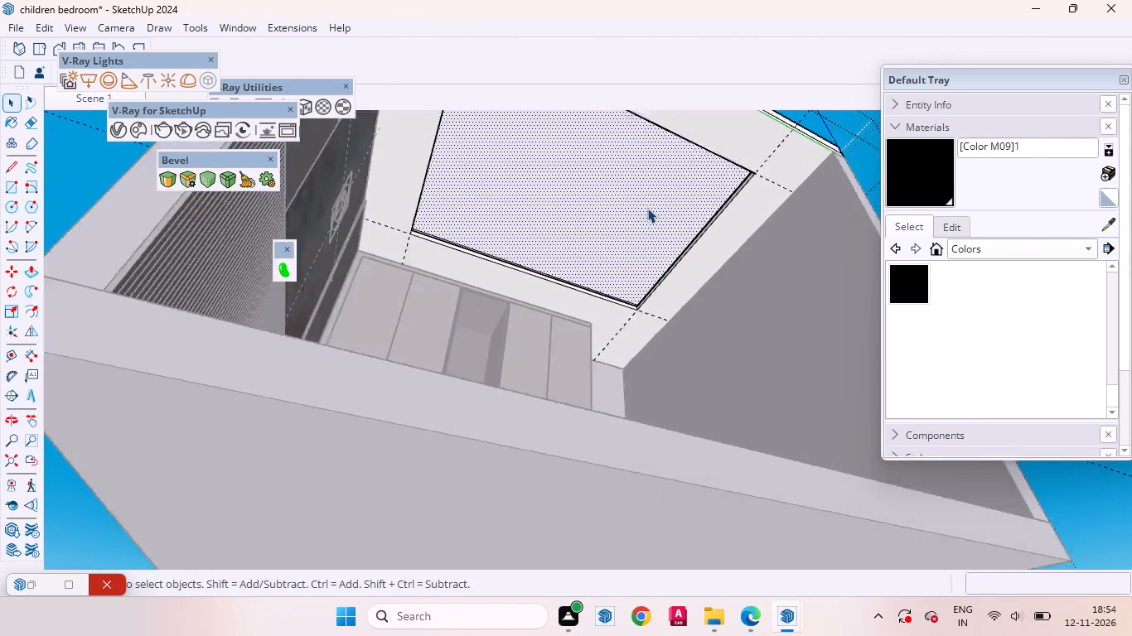
{"action": "scroll", "coordinate": [647, 208], "scroll_direction": "up", "scroll_amount": 13}
{"action": "left_click", "coordinate": [633, 345]}
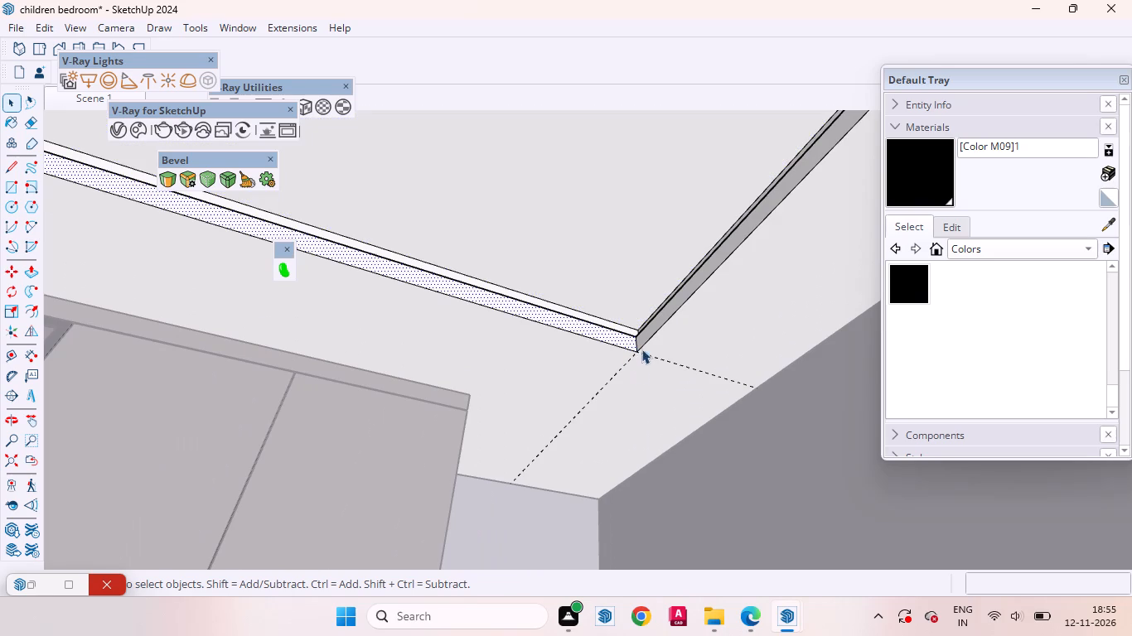
{"action": "left_click", "coordinate": [634, 339]}
Add the lower band's vertical corner edge between the wardrobe side and the botanical panel wall to the selection.
{"action": "scroll", "coordinate": [636, 403], "scroll_direction": "down", "scroll_amount": 5}
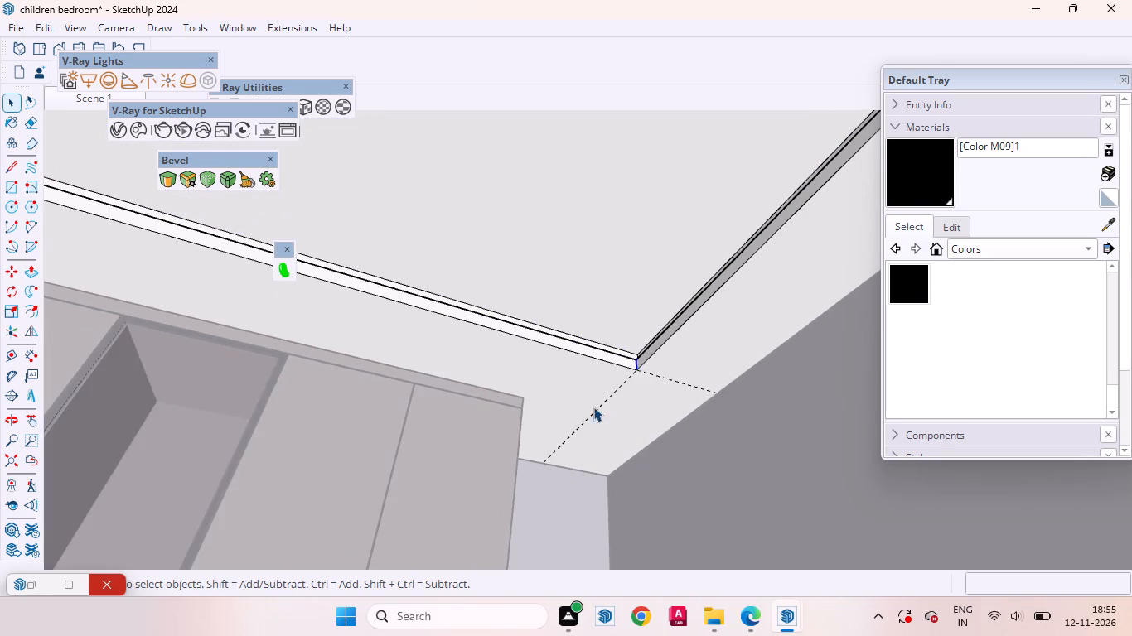
{"action": "scroll", "coordinate": [593, 407], "scroll_direction": "down", "scroll_amount": 3}
{"action": "scroll", "coordinate": [568, 401], "scroll_direction": "down", "scroll_amount": 6, "text": "ctrl"}
{"action": "scroll", "coordinate": [380, 348], "scroll_direction": "up", "scroll_amount": 4, "text": "ctrl"}
{"action": "middle_click_drag", "start_coordinate": [386, 330], "coordinate": [210, 350], "text": "ctrl"}
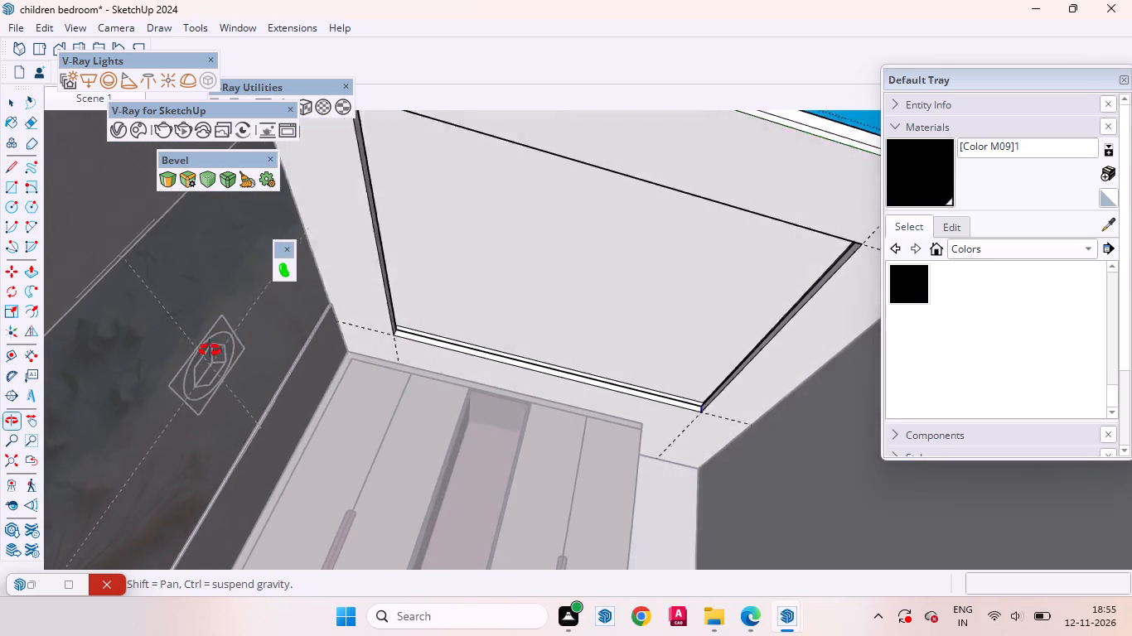
{"action": "middle_click_drag", "start_coordinate": [210, 350], "coordinate": [181, 352], "text": "ctrl"}
{"action": "scroll", "coordinate": [399, 343], "scroll_direction": "up", "scroll_amount": 12, "text": "ctrl"}
{"action": "left_click", "coordinate": [419, 321], "text": "ctrl"}
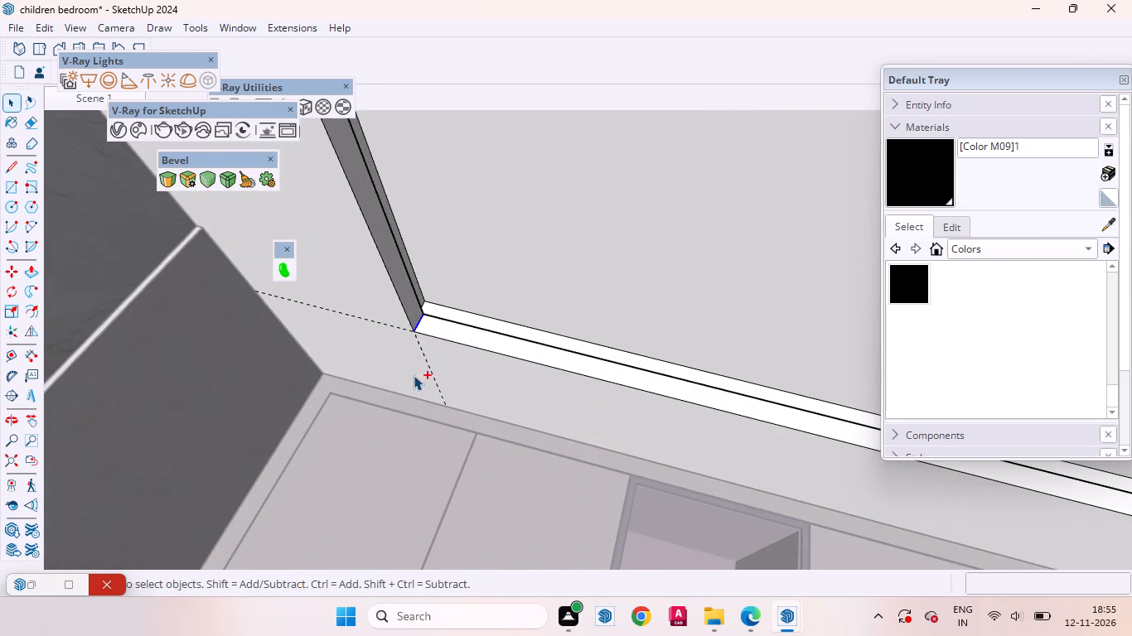
{"action": "scroll", "coordinate": [407, 390], "scroll_direction": "down", "scroll_amount": 5, "text": "ctrl"}
Add the lower band's vertical corner edge between the botanical panel wall and the room's open front side to the selection.
{"action": "scroll", "coordinate": [352, 396], "scroll_direction": "up", "scroll_amount": 1, "text": "ctrl"}
{"action": "scroll", "coordinate": [351, 397], "scroll_direction": "down", "scroll_amount": 13, "text": "ctrl"}
{"action": "middle_click_drag", "start_coordinate": [341, 360], "coordinate": [231, 336], "text": "ctrl"}
{"action": "scroll", "coordinate": [295, 301], "scroll_direction": "up", "scroll_amount": 19, "text": "ctrl"}
{"action": "middle_click_drag", "start_coordinate": [339, 249], "coordinate": [147, 125], "text": "ctrl"}
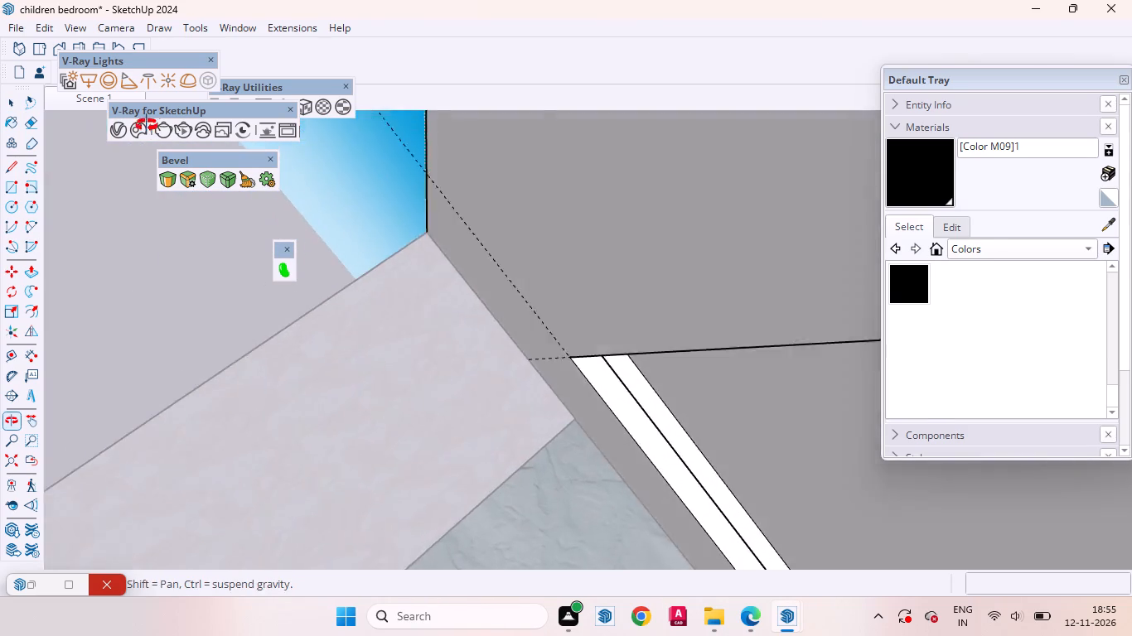
{"action": "middle_click_drag", "start_coordinate": [147, 125], "coordinate": [122, 121], "text": "ctrl"}
{"action": "scroll", "coordinate": [878, 568], "scroll_direction": "up", "scroll_amount": 4, "text": "ctrl"}
{"action": "middle_click_drag", "start_coordinate": [662, 424], "coordinate": [515, 229], "text": "ctrl"}
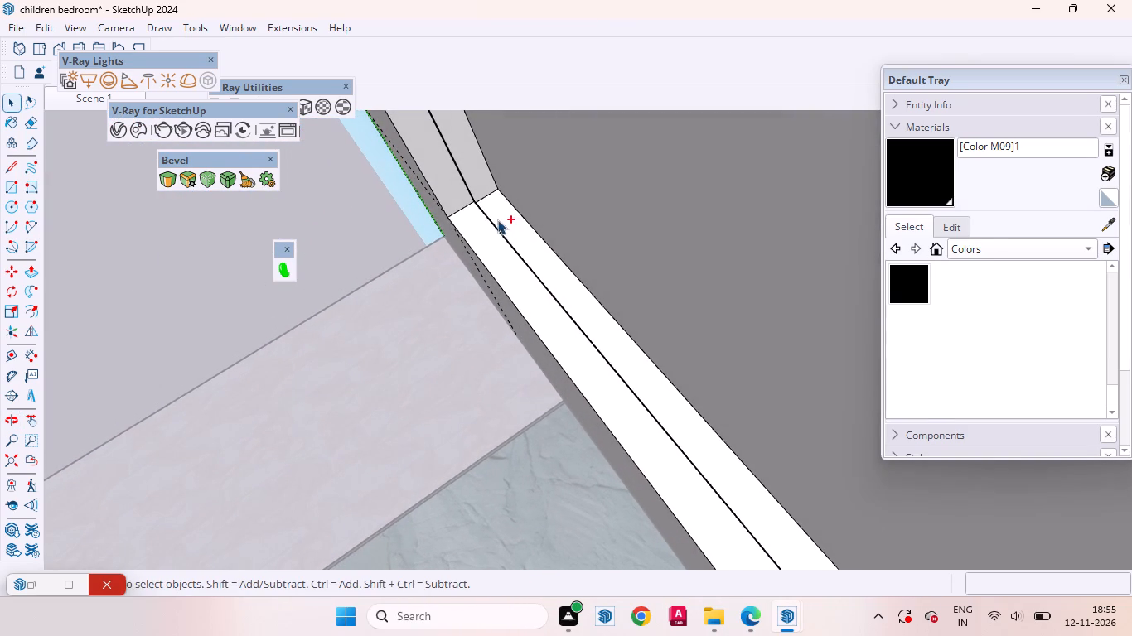
{"action": "left_click", "coordinate": [460, 209], "text": "ctrl"}
{"action": "scroll", "coordinate": [471, 250], "scroll_direction": "down", "scroll_amount": 10, "text": "ctrl"}
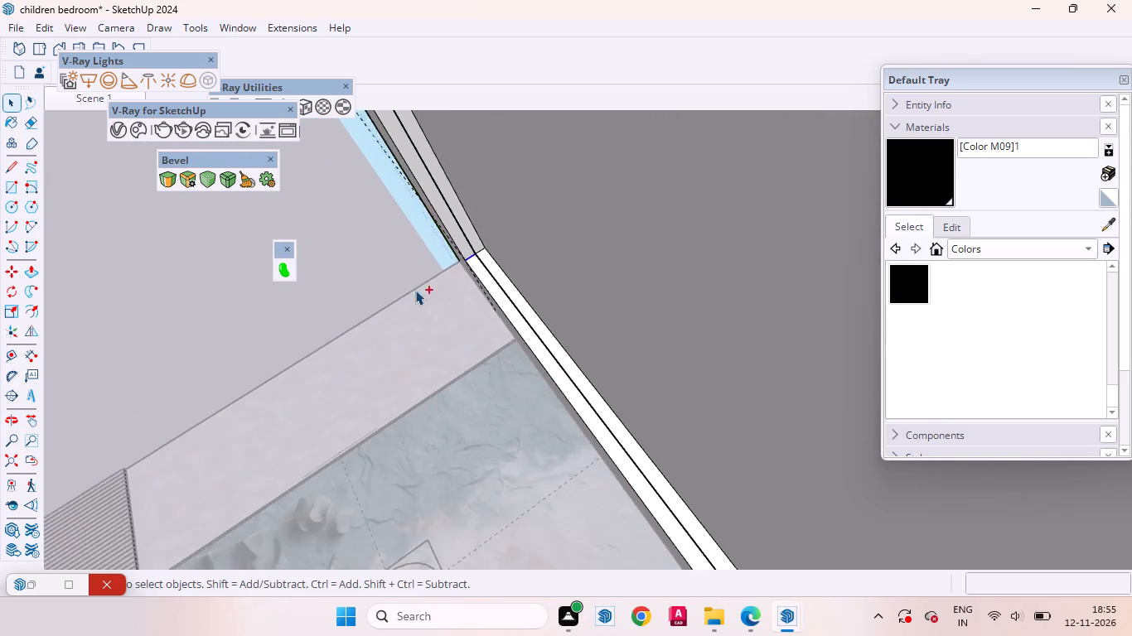
{"action": "scroll", "coordinate": [415, 290], "scroll_direction": "down", "scroll_amount": 3, "text": "ctrl"}
Add the lower band's vertical corner edge between the plain wall and the room's open front side to the selection.
{"action": "middle_click_drag", "start_coordinate": [394, 291], "coordinate": [345, 210], "text": "ctrl"}
{"action": "scroll", "coordinate": [394, 260], "scroll_direction": "down", "scroll_amount": 4, "text": "ctrl"}
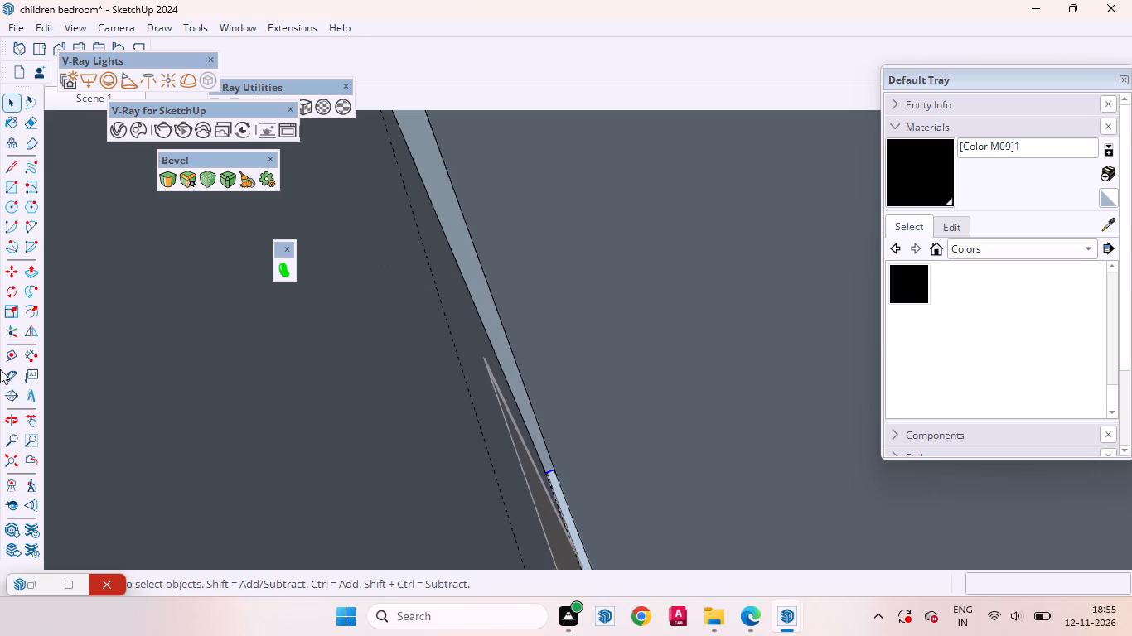
{"action": "left_click", "coordinate": [80, 99], "text": "ctrl"}
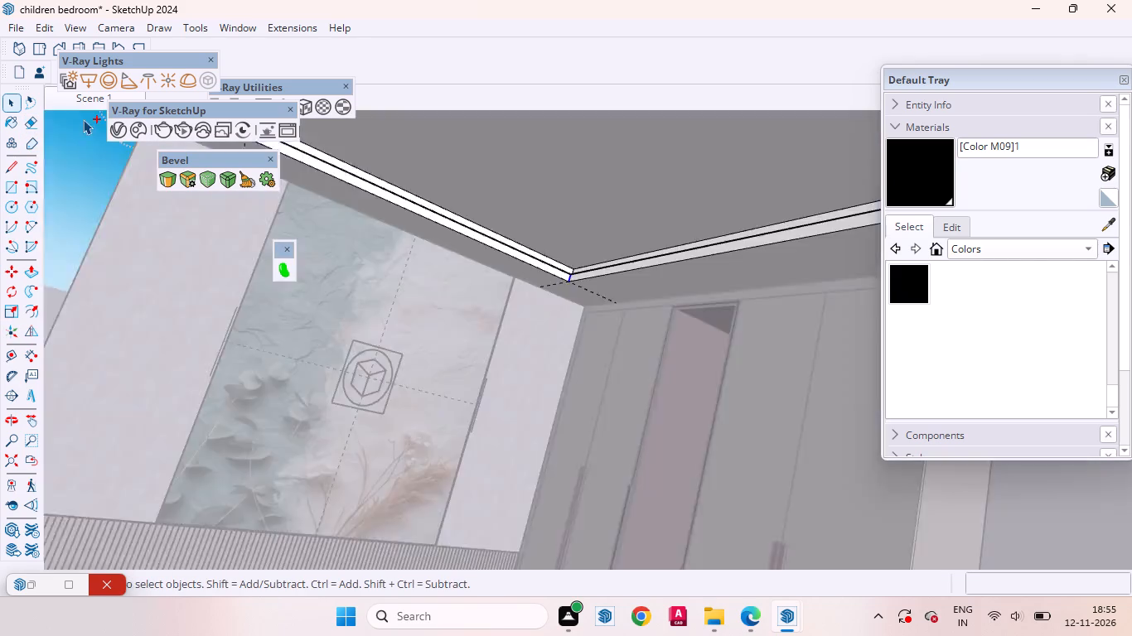
{"action": "scroll", "coordinate": [536, 309], "scroll_direction": "down", "scroll_amount": 11, "text": "ctrl"}
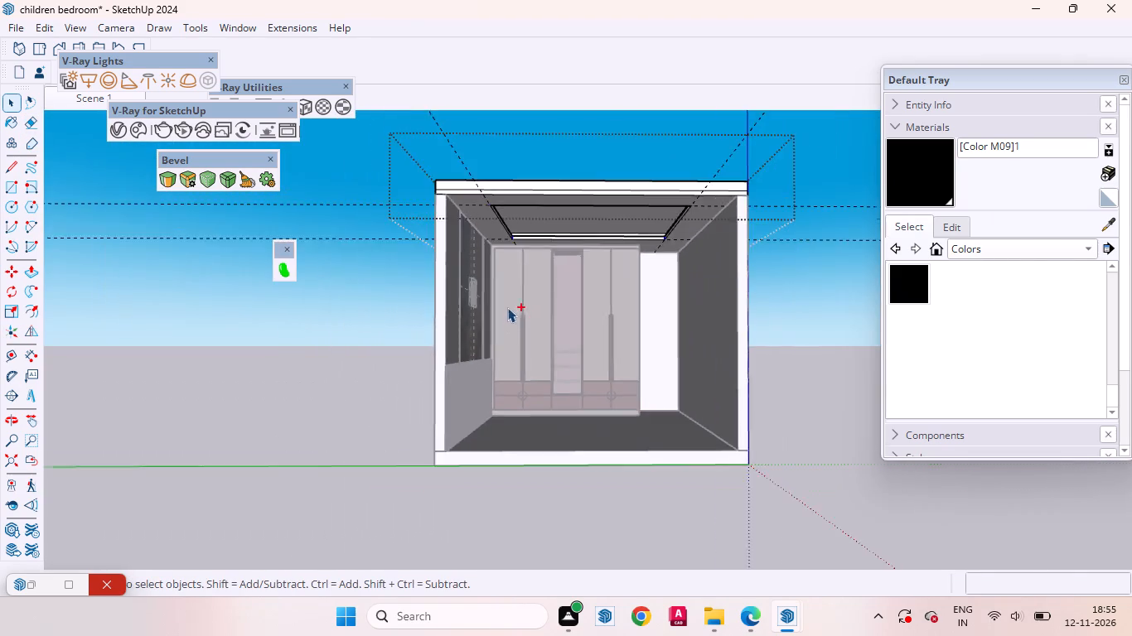
{"action": "scroll", "coordinate": [507, 307], "scroll_direction": "down", "scroll_amount": 1, "text": "ctrl"}
{"action": "middle_click_drag", "start_coordinate": [623, 243], "coordinate": [917, 250], "text": "ctrl"}
{"action": "scroll", "coordinate": [727, 253], "scroll_direction": "up", "scroll_amount": 7, "text": "ctrl"}
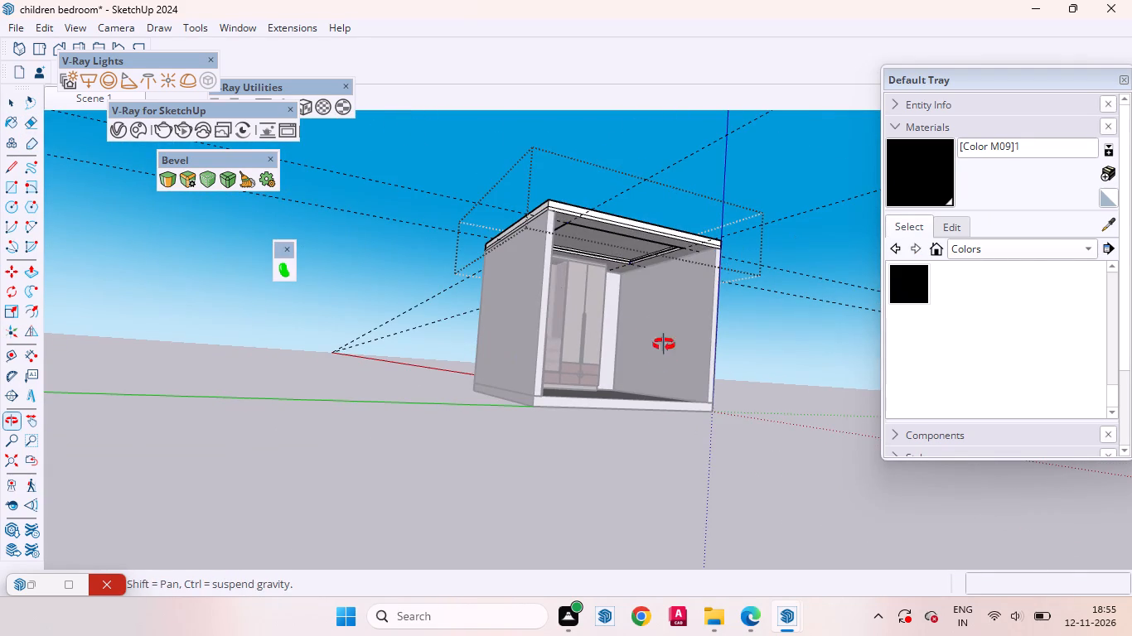
{"action": "scroll", "coordinate": [686, 248], "scroll_direction": "up", "scroll_amount": 17, "text": "ctrl"}
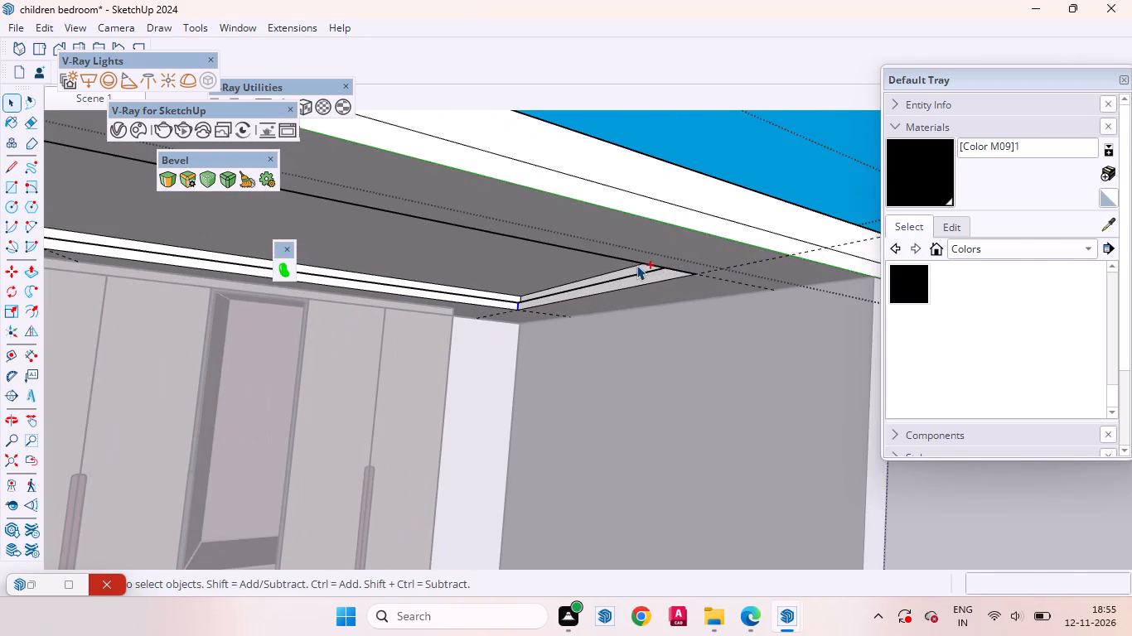
{"action": "middle_click_drag", "start_coordinate": [641, 265], "coordinate": [988, 324], "text": "ctrl"}
{"action": "scroll", "coordinate": [849, 322], "scroll_direction": "up", "scroll_amount": 6, "text": "ctrl"}
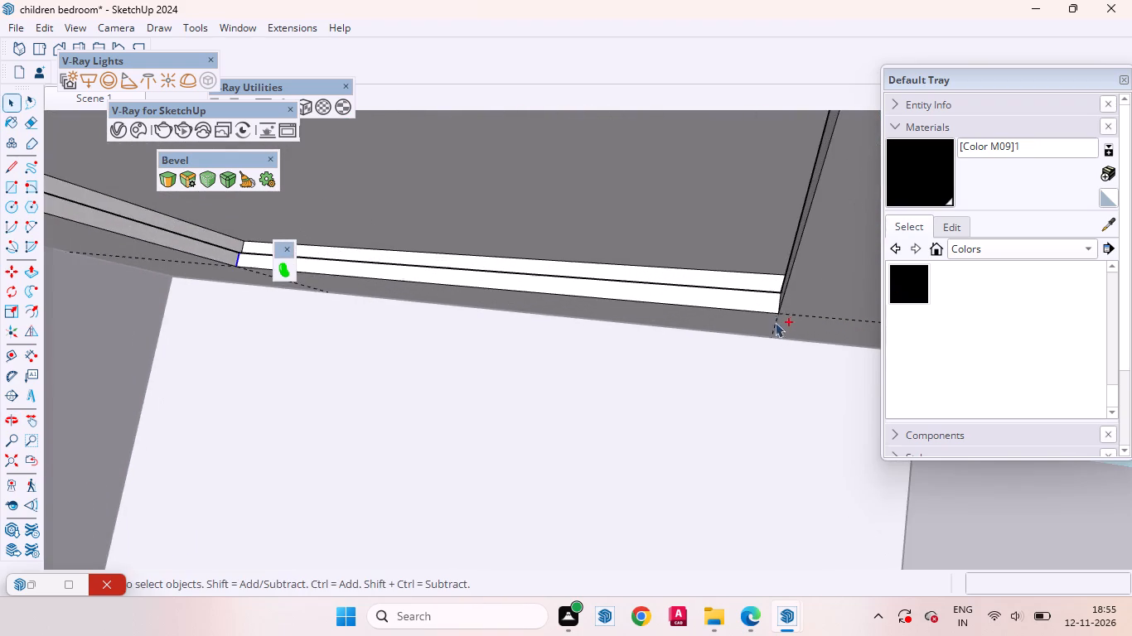
{"action": "scroll", "coordinate": [775, 322], "scroll_direction": "up", "scroll_amount": 1, "text": "ctrl"}
{"action": "middle_click_drag", "start_coordinate": [747, 309], "coordinate": [855, 339], "text": "ctrl"}
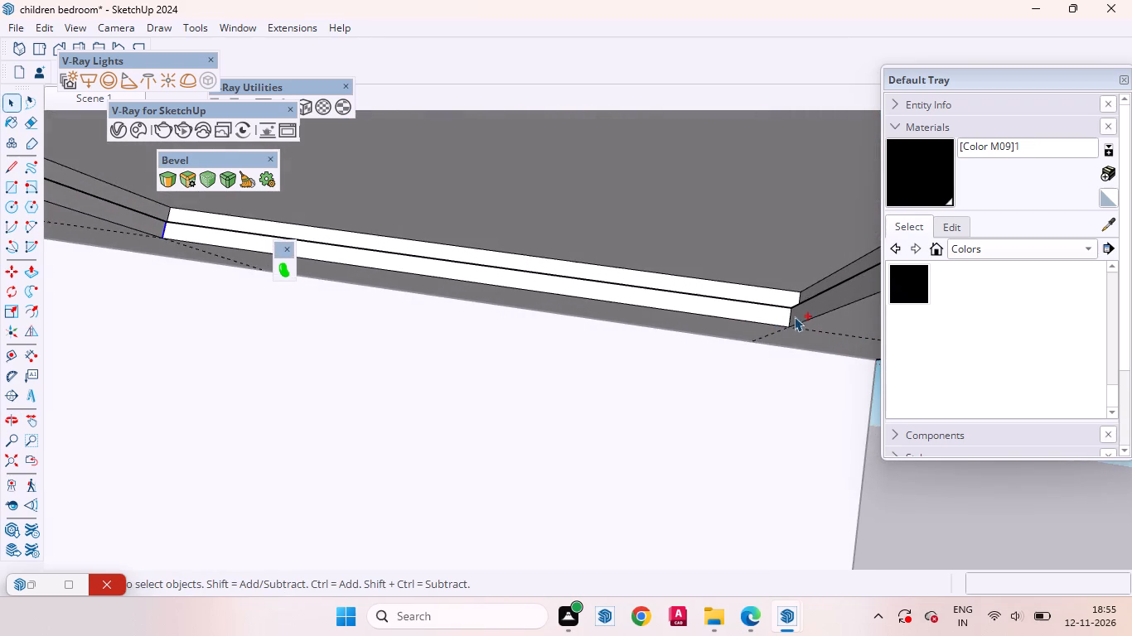
{"action": "left_click", "coordinate": [789, 316], "text": "ctrl"}
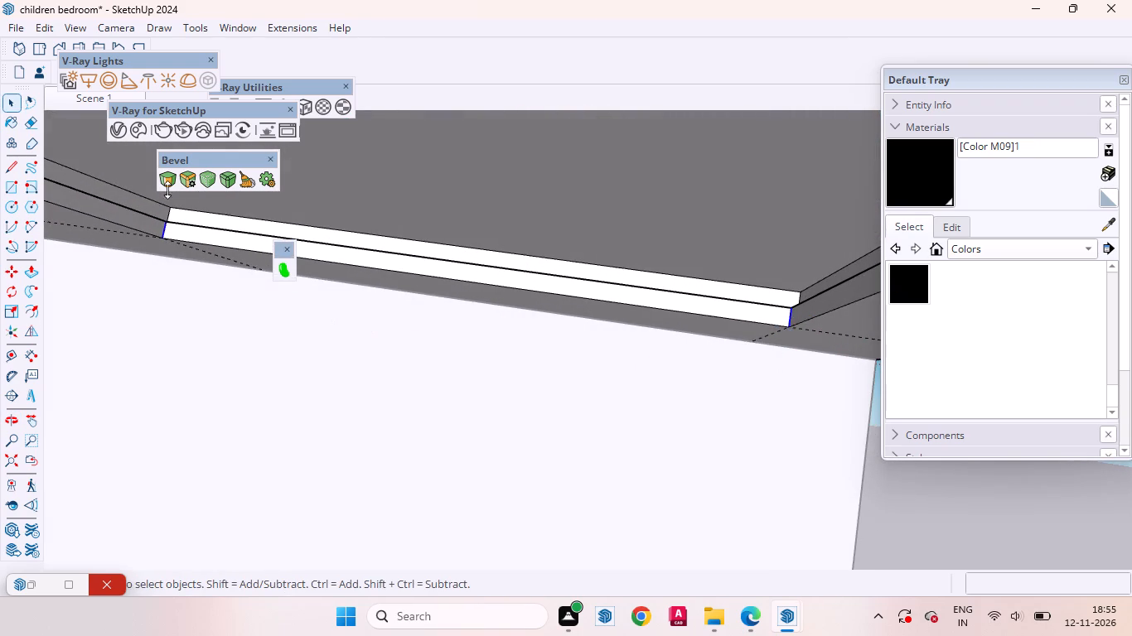
Bevel the four selected corner edges by about 8 7/8 inches with 6 segments, and close the ceiling for editing in Scene 1.
{"action": "left_click", "coordinate": [166, 185]}
{"action": "left_click", "coordinate": [788, 316]}
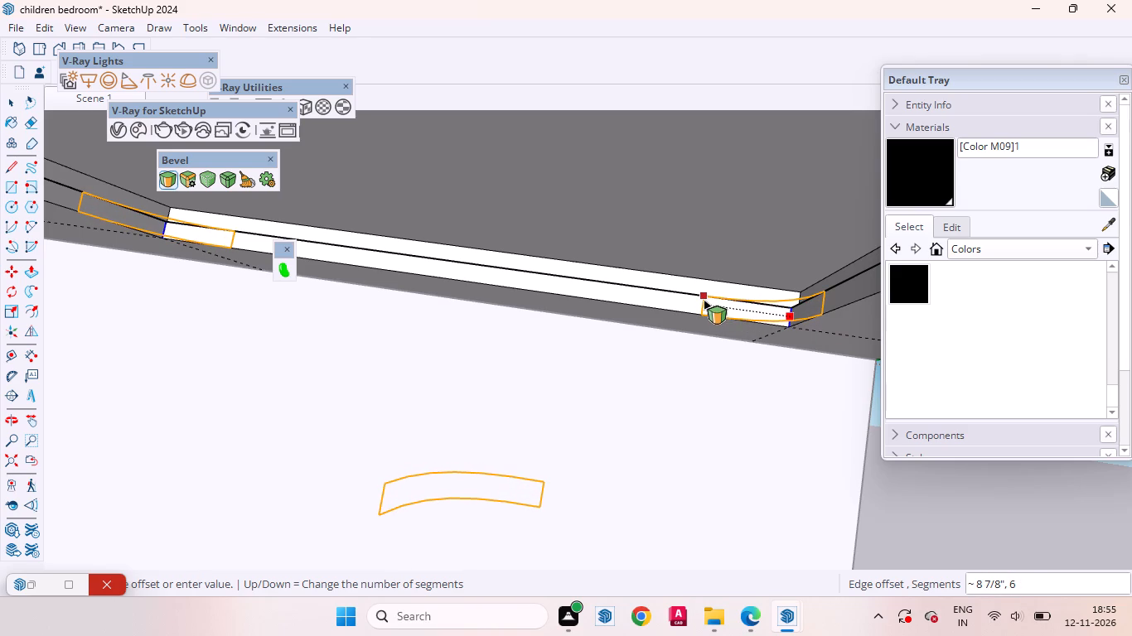
{"action": "left_click", "coordinate": [704, 300]}
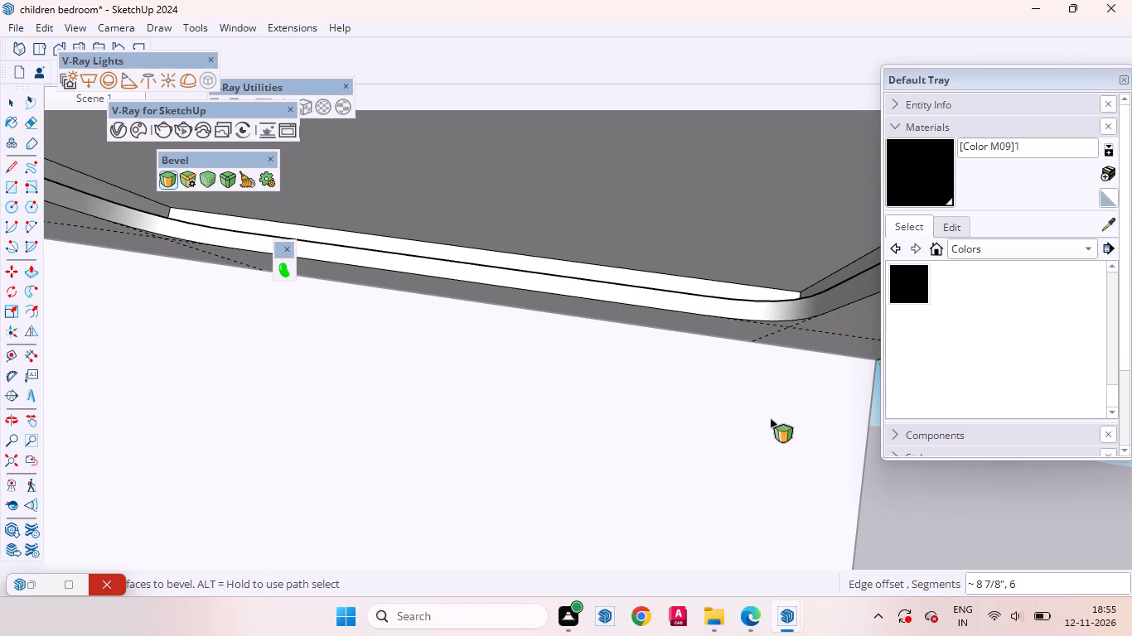
{"action": "key", "text": "space"}
{"action": "left_click", "coordinate": [87, 99]}
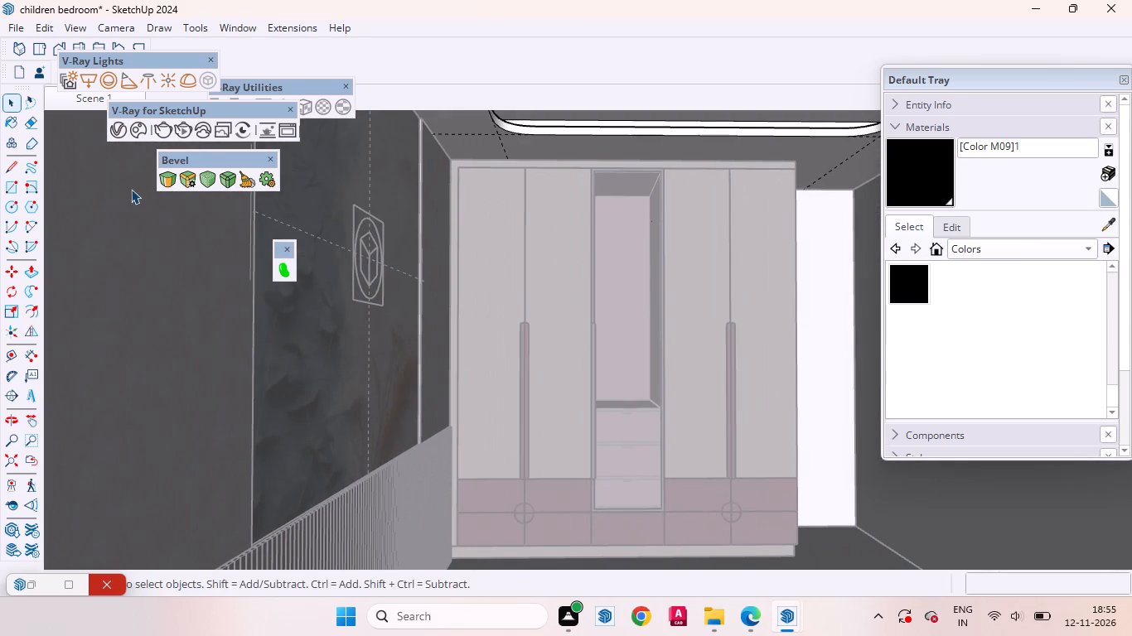
{"action": "scroll", "coordinate": [484, 251], "scroll_direction": "down", "scroll_amount": 11}
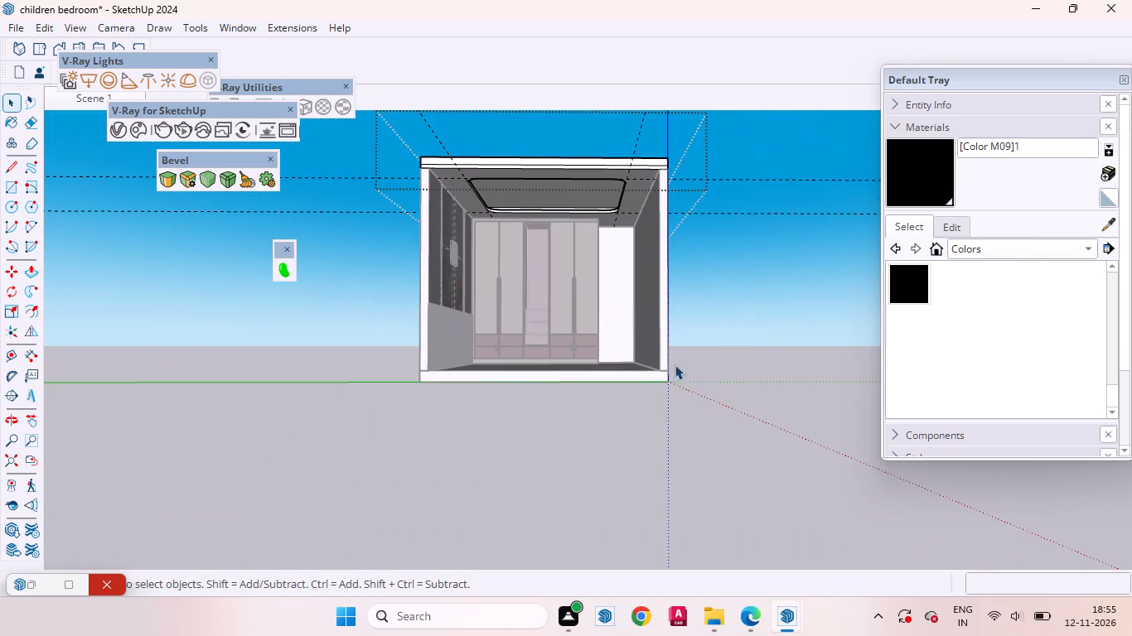
{"action": "left_click", "coordinate": [769, 362]}
Reopen the ceiling for editing and repeat the last outward push on the recess's upper band along the wardrobe side.
{"action": "scroll", "coordinate": [419, 172], "scroll_direction": "up", "scroll_amount": 14}
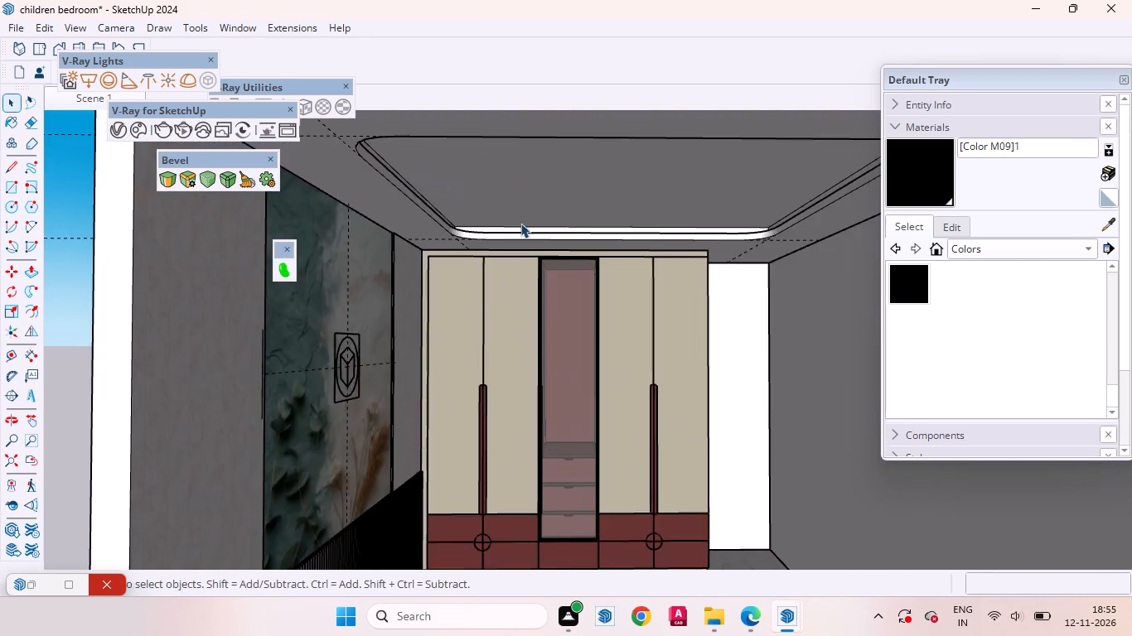
{"action": "scroll", "coordinate": [520, 223], "scroll_direction": "up", "scroll_amount": 10}
{"action": "middle_click_drag", "start_coordinate": [514, 240], "coordinate": [483, 274]}
{"action": "scroll", "coordinate": [468, 265], "scroll_direction": "up", "scroll_amount": 4}
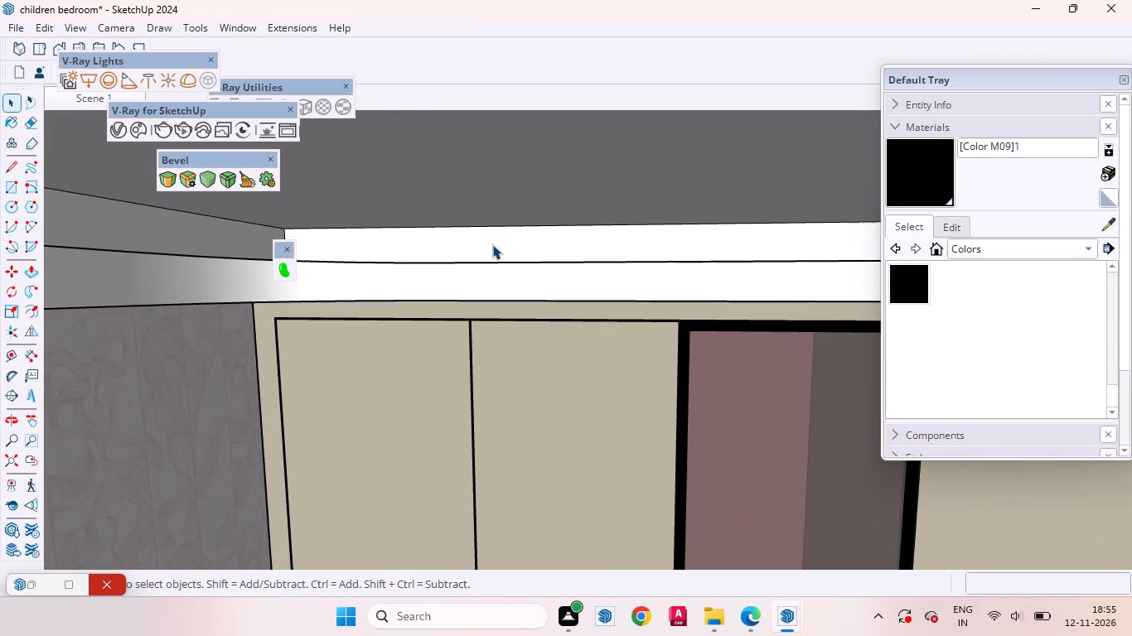
{"action": "left_click", "coordinate": [493, 244]}
{"action": "double_click", "coordinate": [493, 244]}
{"action": "left_click", "coordinate": [570, 248]}
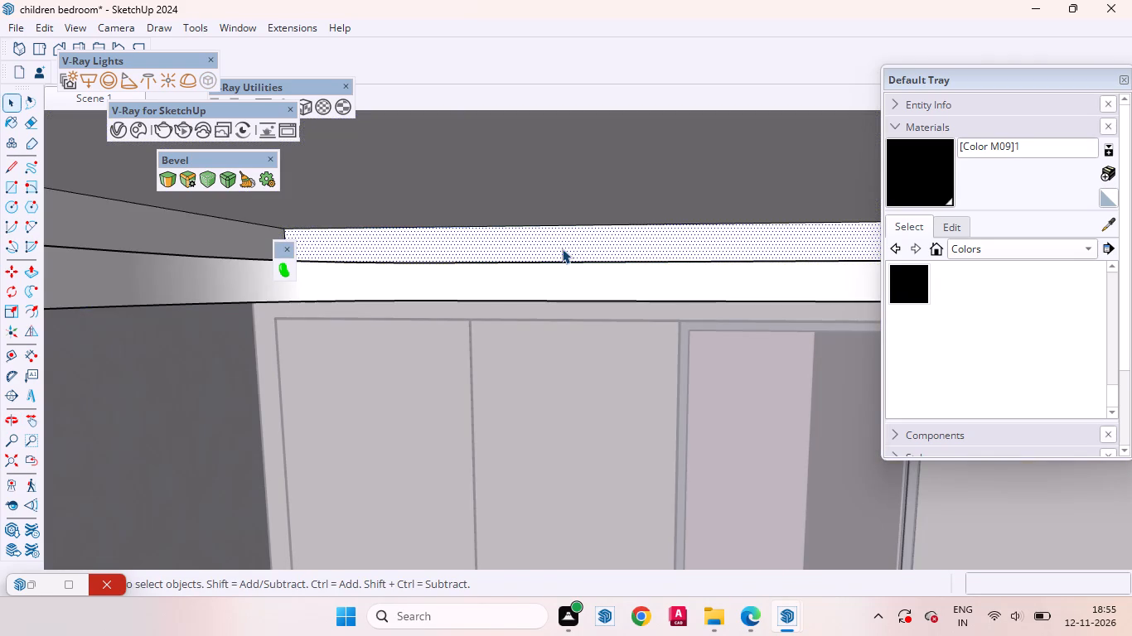
{"action": "key", "text": "p"}
{"action": "double_click", "coordinate": [562, 248]}
{"action": "key", "text": "space"}
Select the wardrobe-side upper band face with its edges and repeat the outward push on it once more.
{"action": "scroll", "coordinate": [602, 313], "scroll_direction": "down", "scroll_amount": 4}
{"action": "left_click", "coordinate": [75, 99]}
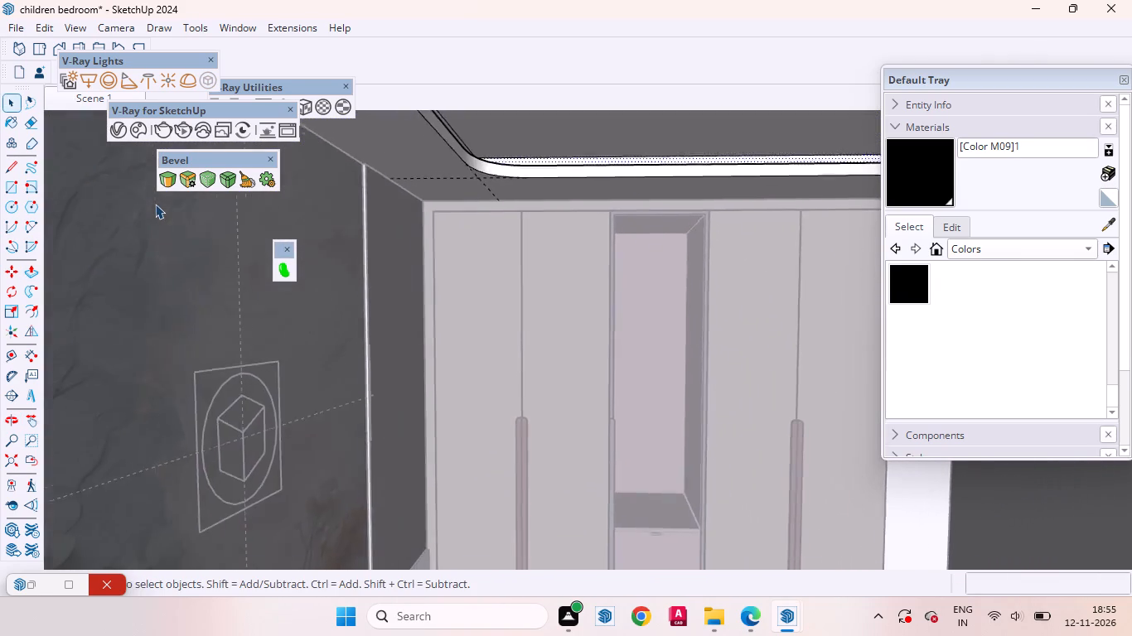
{"action": "scroll", "coordinate": [321, 256], "scroll_direction": "down", "scroll_amount": 8}
{"action": "scroll", "coordinate": [463, 168], "scroll_direction": "up", "scroll_amount": 11}
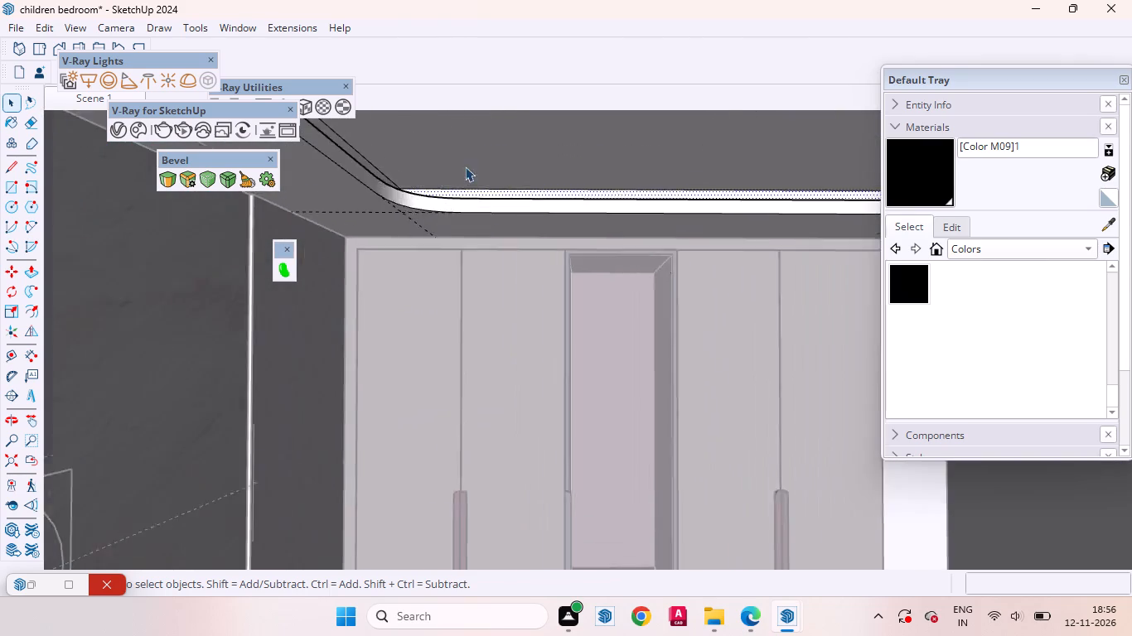
{"action": "scroll", "coordinate": [465, 166], "scroll_direction": "up", "scroll_amount": 10}
{"action": "double_click", "coordinate": [486, 212]}
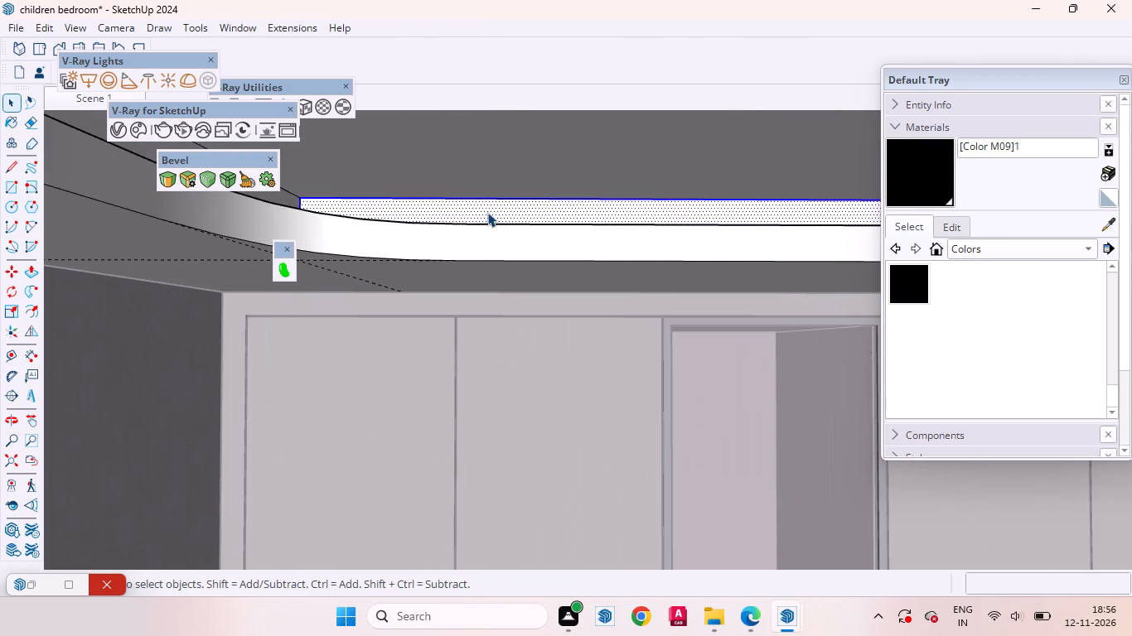
{"action": "scroll", "coordinate": [512, 210], "scroll_direction": "up", "scroll_amount": 8}
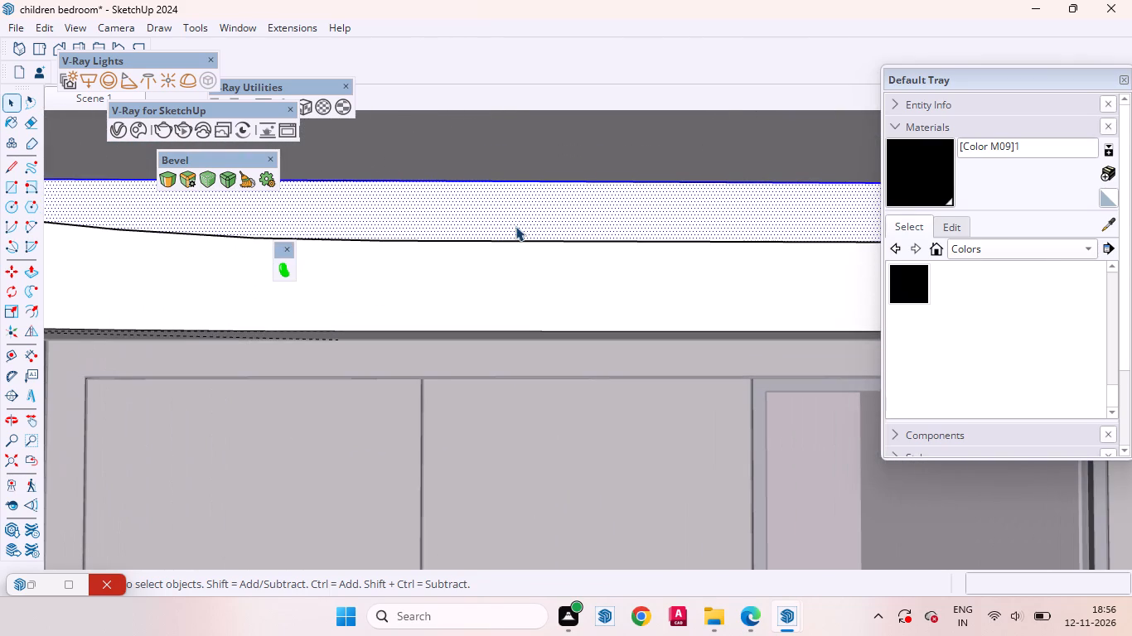
{"action": "key", "text": "p"}
{"action": "double_click", "coordinate": [525, 219]}
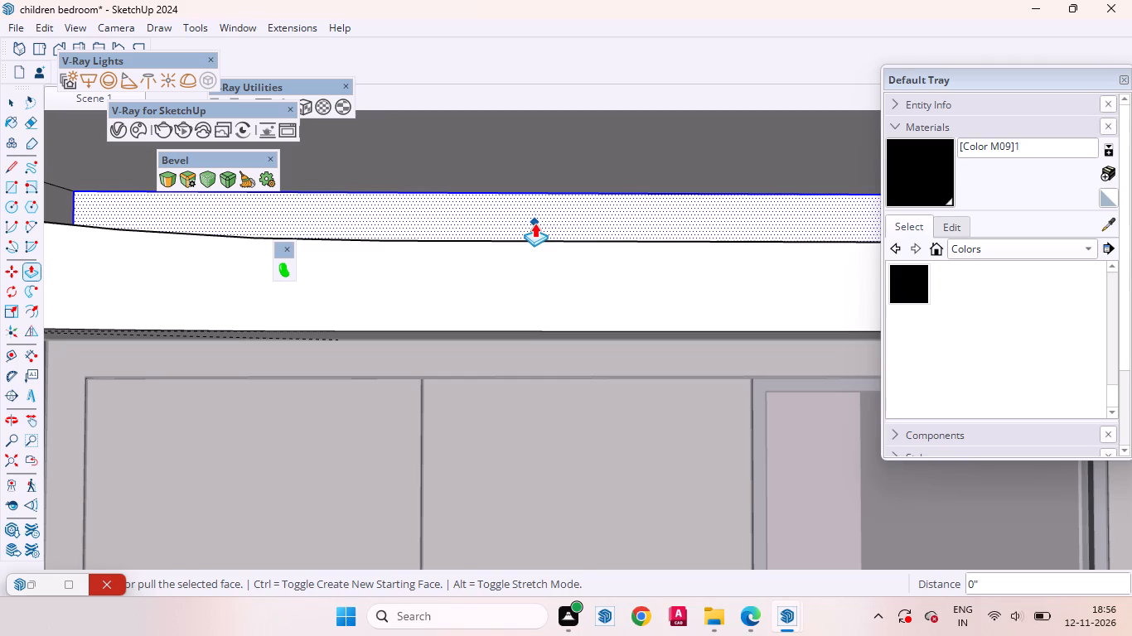
{"action": "key", "text": "space"}
Group the selected wardrobe-side upper band face and convert it to a V-Ray mesh light.
{"action": "right_click", "coordinate": [534, 223]}
{"action": "left_click", "coordinate": [592, 152]}
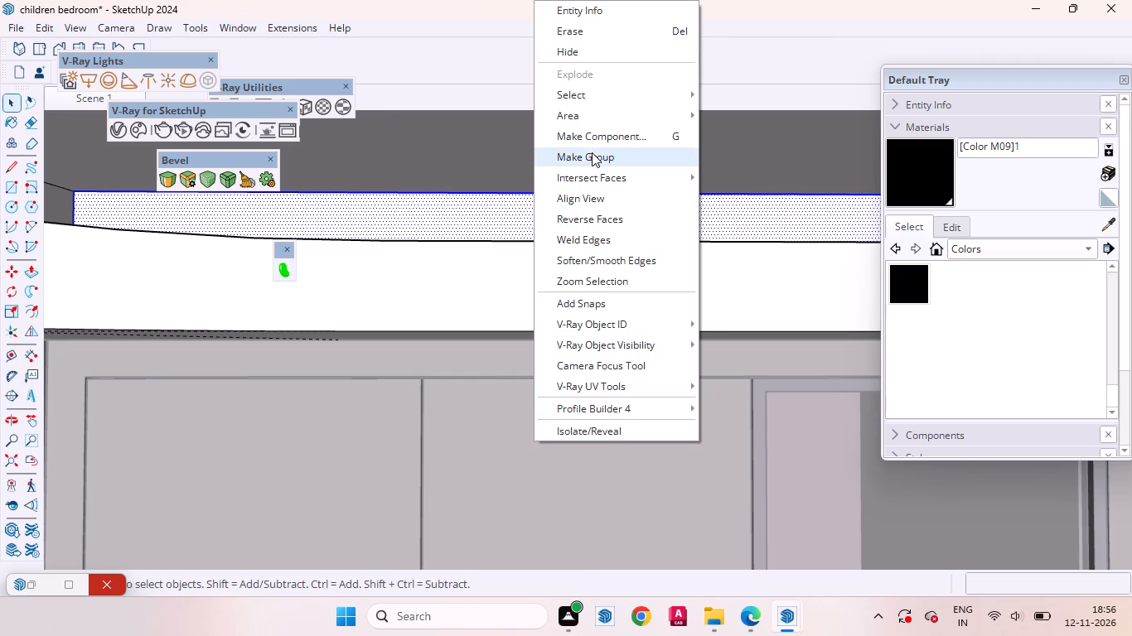
{"action": "left_click", "coordinate": [206, 79]}
{"action": "scroll", "coordinate": [434, 320], "scroll_direction": "down", "scroll_amount": 2}
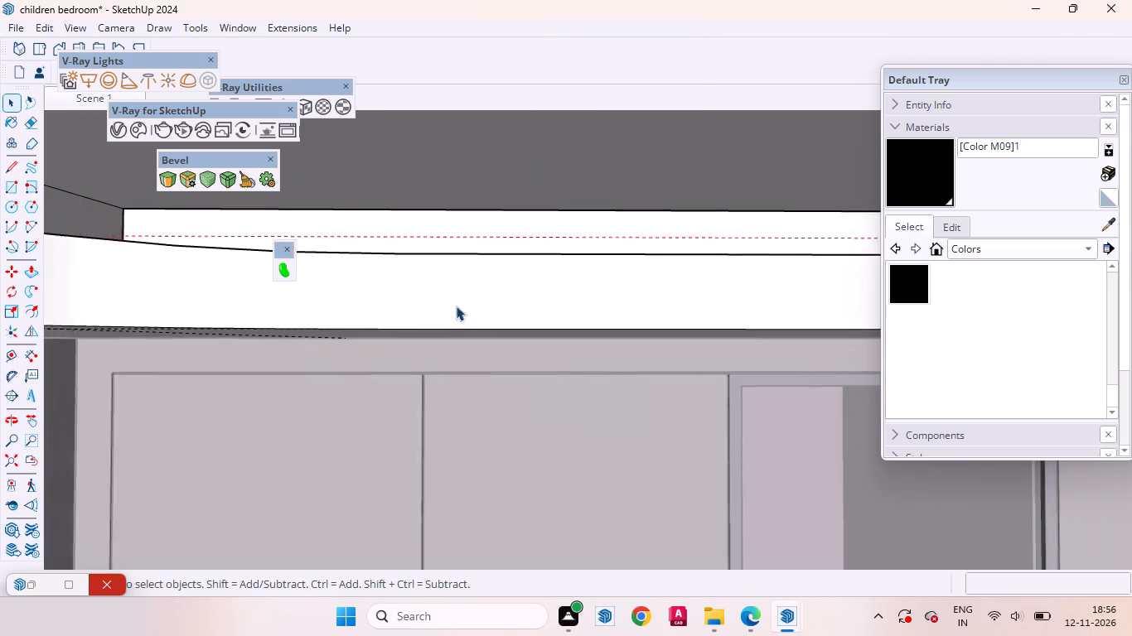
{"action": "scroll", "coordinate": [456, 306], "scroll_direction": "down", "scroll_amount": 20}
{"action": "scroll", "coordinate": [456, 306], "scroll_direction": "down", "scroll_amount": 11}
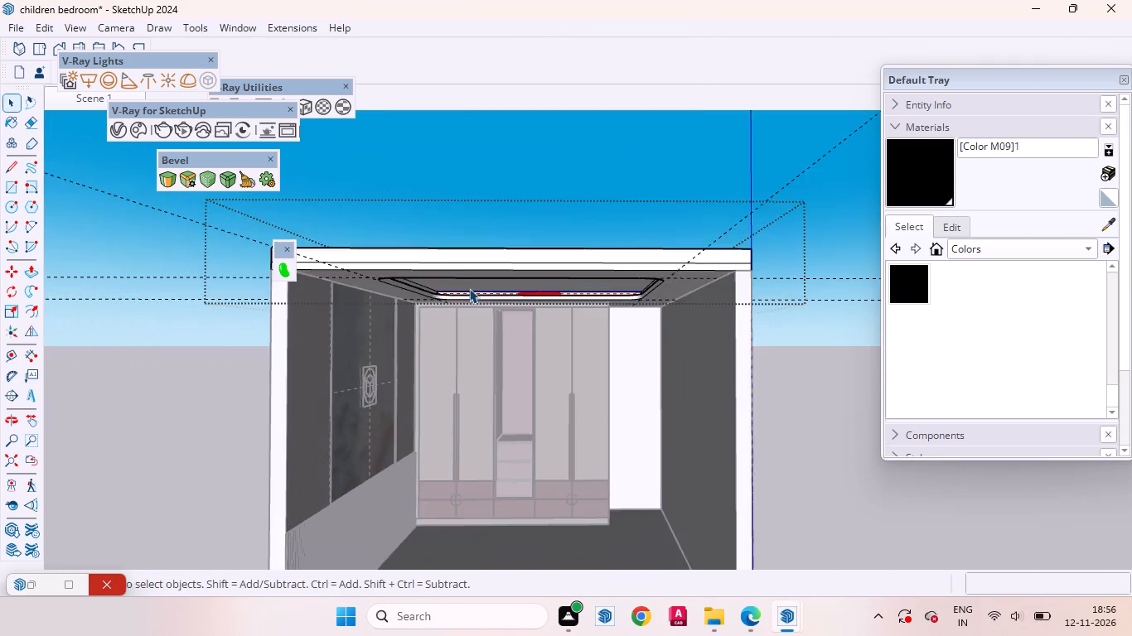
{"action": "scroll", "coordinate": [469, 288], "scroll_direction": "down", "scroll_amount": 4}
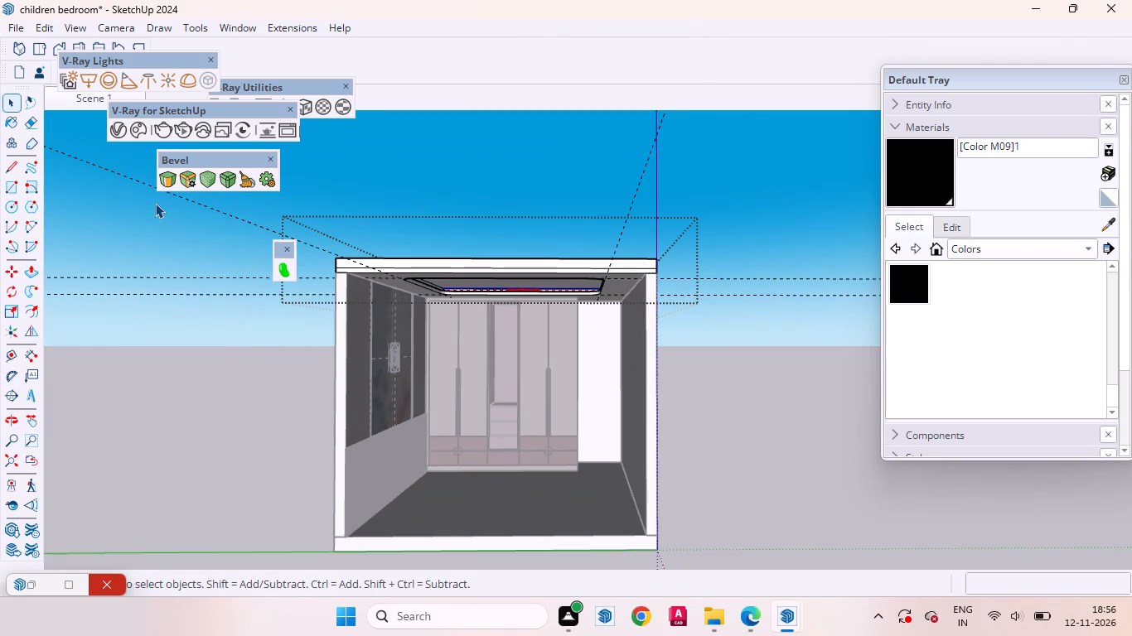
Set the intensity of Mesh Light#1 to 300 in the V-Ray Asset Editor.
{"action": "left_click", "coordinate": [121, 130]}
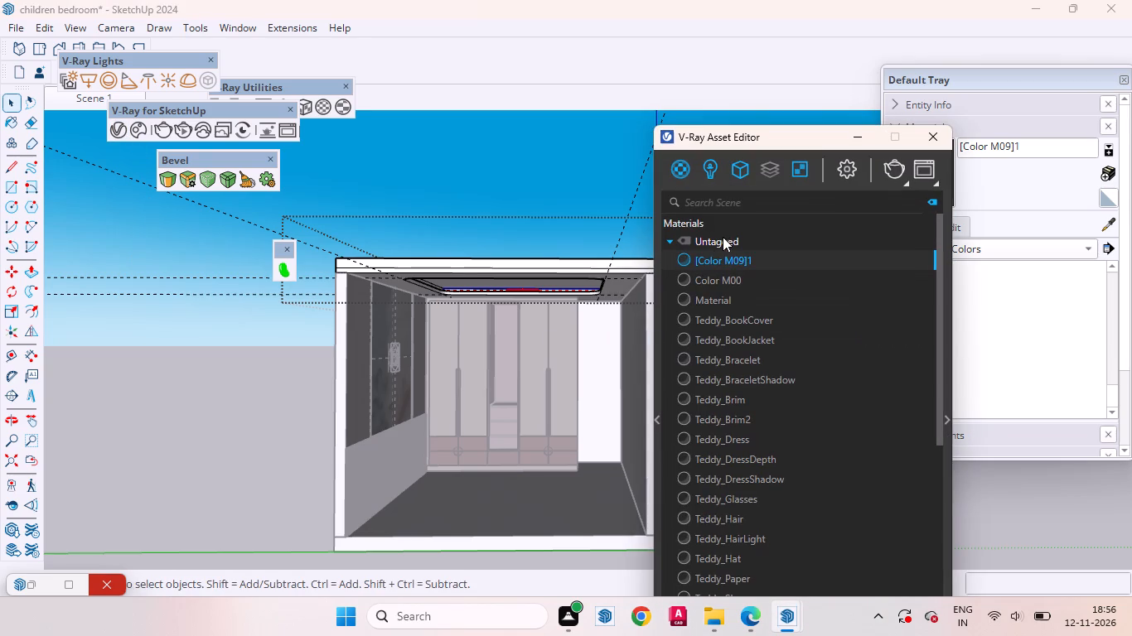
{"action": "left_click", "coordinate": [714, 169]}
{"action": "left_click_drag", "start_coordinate": [784, 132], "coordinate": [770, 62]}
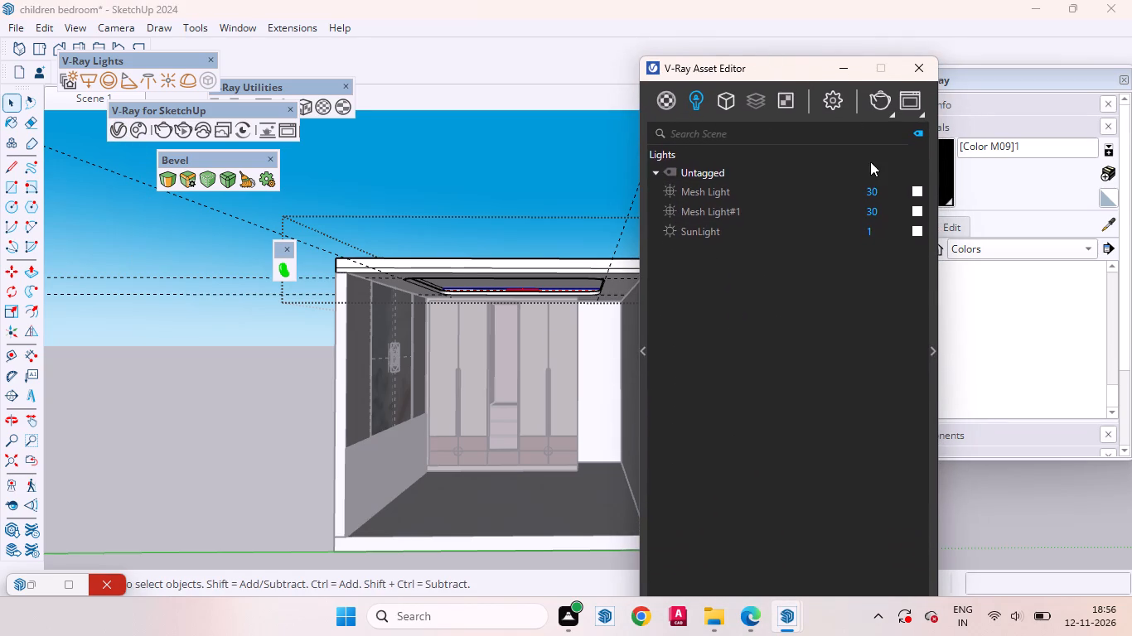
{"action": "left_click", "coordinate": [878, 209]}
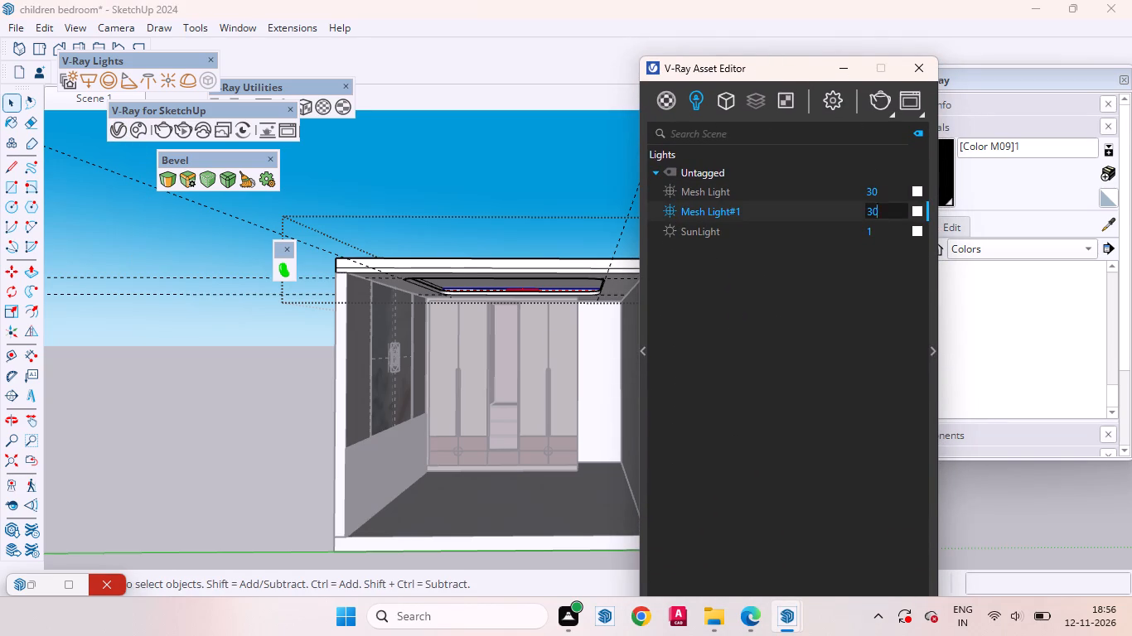
{"action": "key", "text": "0"}
{"action": "key", "text": "Return"}
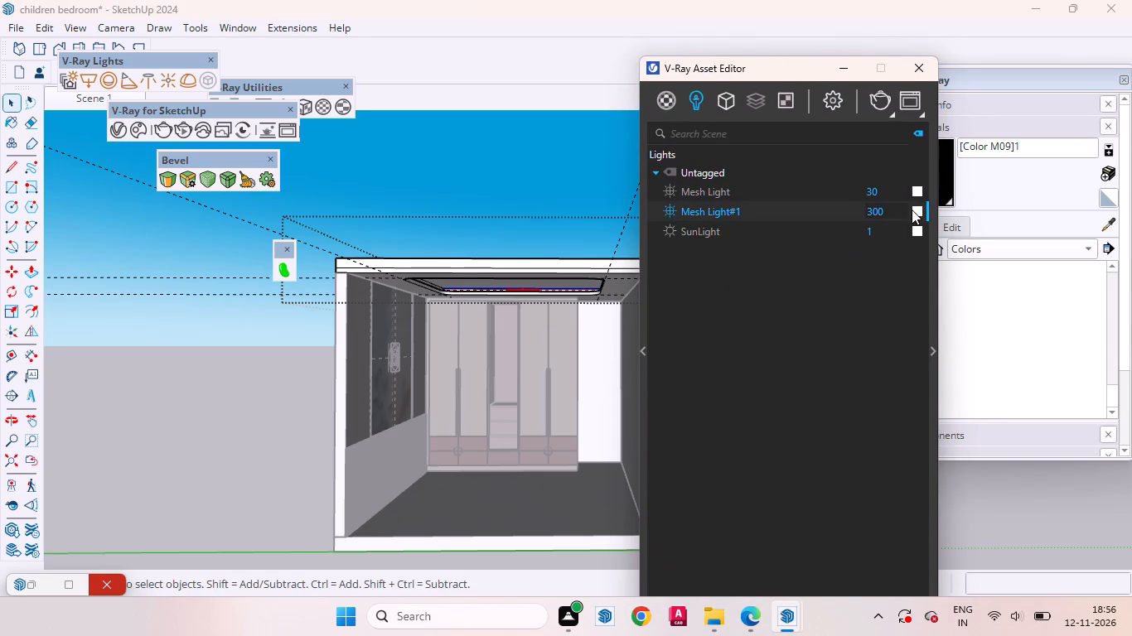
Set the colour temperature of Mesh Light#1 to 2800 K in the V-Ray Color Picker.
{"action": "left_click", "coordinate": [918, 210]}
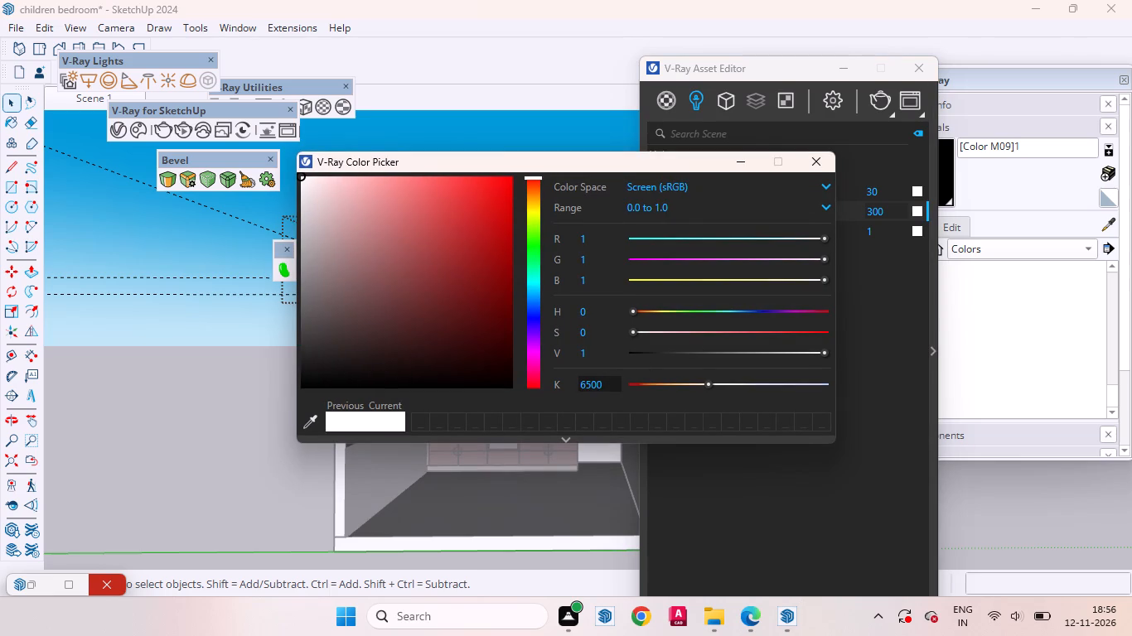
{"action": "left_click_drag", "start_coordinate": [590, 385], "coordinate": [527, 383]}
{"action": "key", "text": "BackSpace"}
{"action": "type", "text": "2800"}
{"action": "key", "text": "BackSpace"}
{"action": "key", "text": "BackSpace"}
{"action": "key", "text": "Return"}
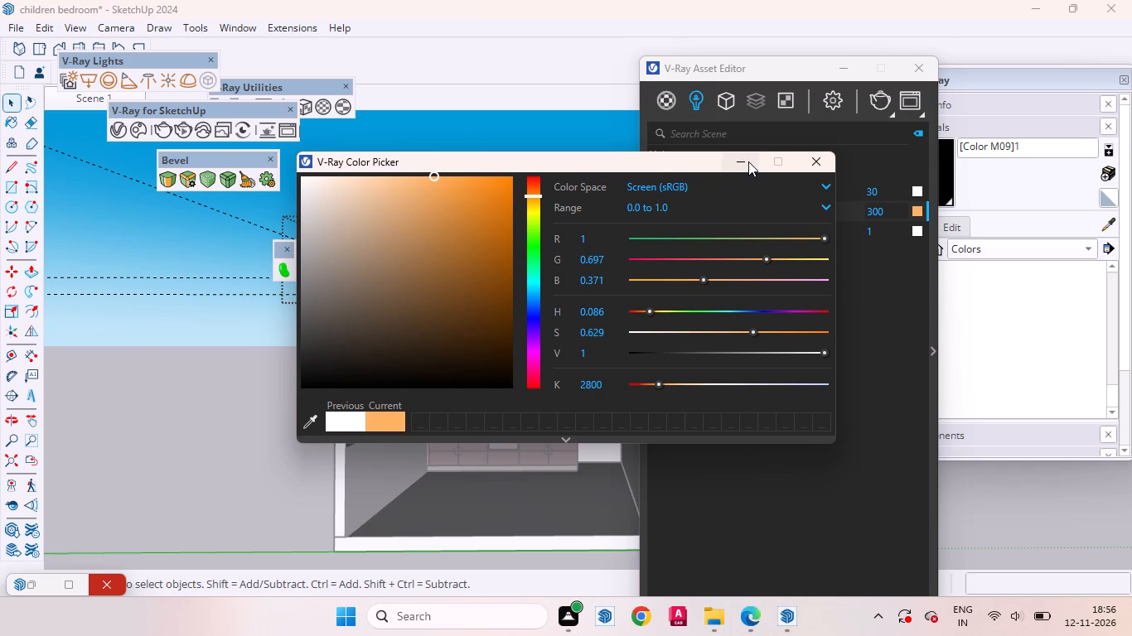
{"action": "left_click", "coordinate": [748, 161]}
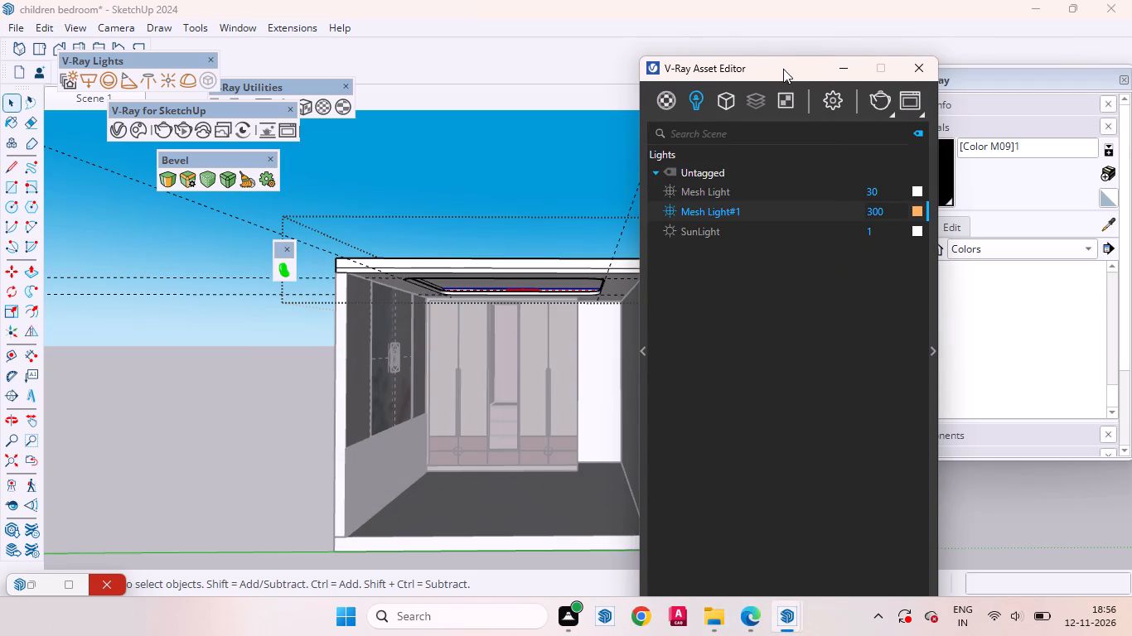
Set the colour temperature of Mesh Light#1 to 3000 K and close the V-Ray Color Picker.
{"action": "left_click", "coordinate": [923, 211]}
{"action": "left_click", "coordinate": [921, 210]}
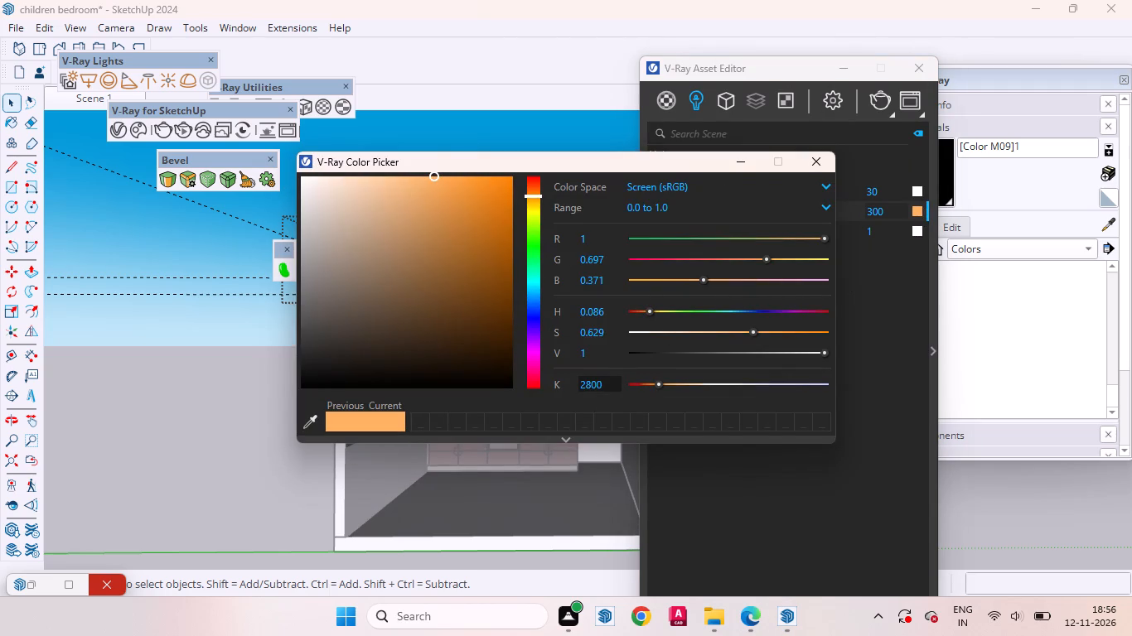
{"action": "left_click", "coordinate": [590, 385]}
{"action": "key", "text": "BackSpace"}
{"action": "key", "text": "BackSpace"}
{"action": "type", "text": "30"}
{"action": "key", "text": "Return"}
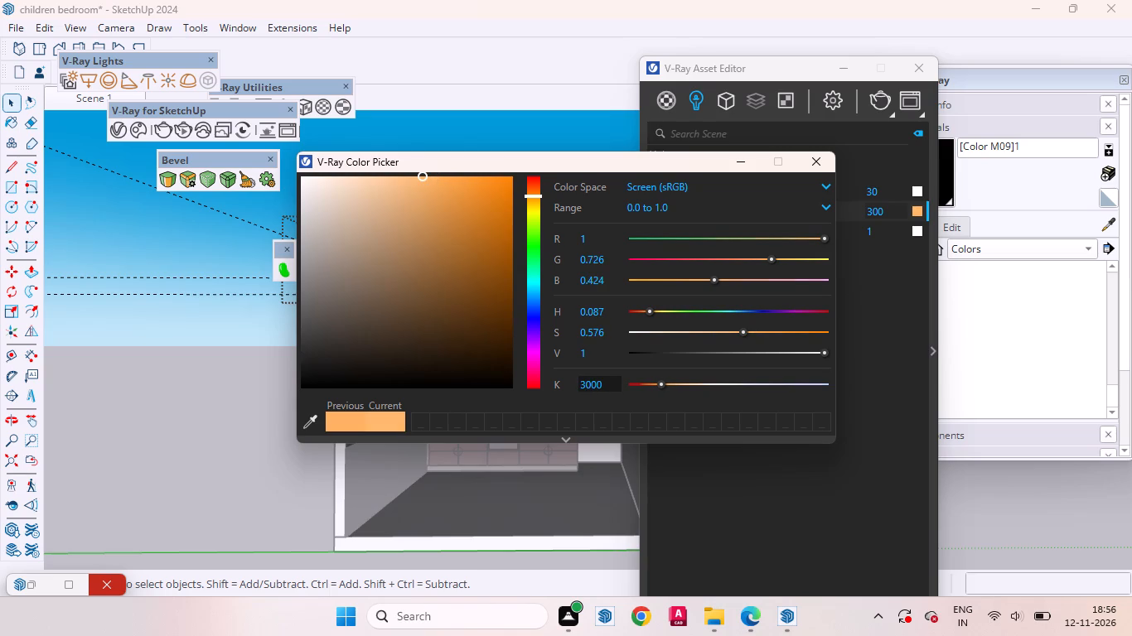
{"action": "left_click", "coordinate": [109, 436]}
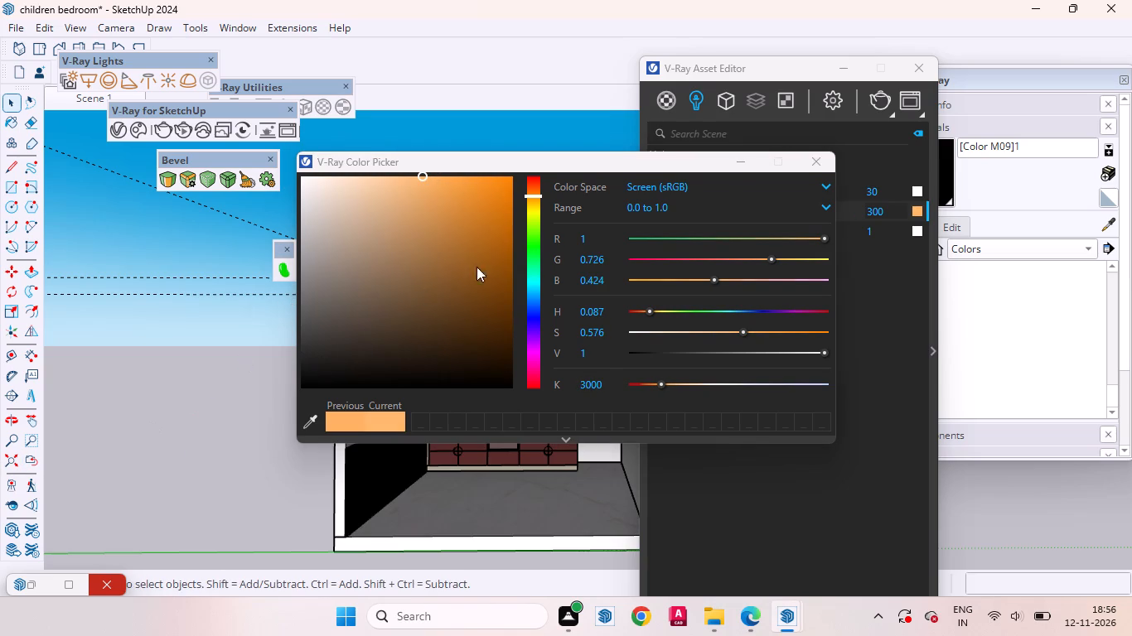
{"action": "left_click", "coordinate": [819, 160]}
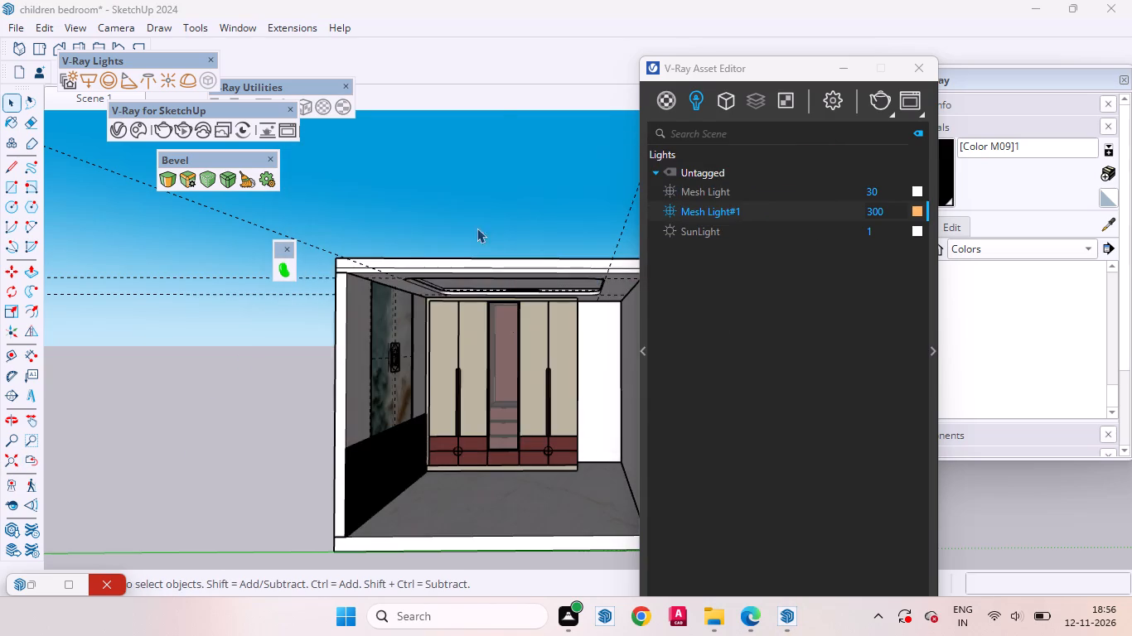
Group the recess's upper band face with its edges along the stone-panelled wall and convert it to a V-Ray mesh light.
{"action": "scroll", "coordinate": [412, 292], "scroll_direction": "up", "scroll_amount": 20}
{"action": "scroll", "coordinate": [412, 292], "scroll_direction": "up", "scroll_amount": 4}
{"action": "middle_click_drag", "start_coordinate": [427, 315], "coordinate": [421, 315]}
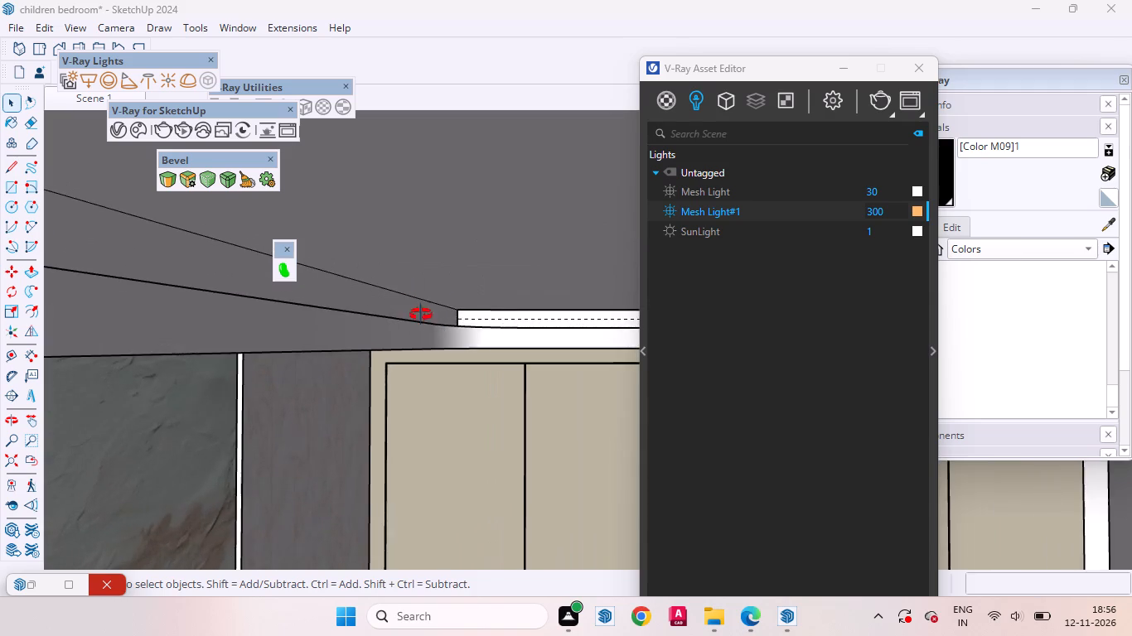
{"action": "middle_click_drag", "start_coordinate": [421, 315], "coordinate": [316, 320]}
{"action": "scroll", "coordinate": [322, 321], "scroll_direction": "up", "scroll_amount": 3}
{"action": "middle_click_drag", "start_coordinate": [421, 312], "coordinate": [445, 293]}
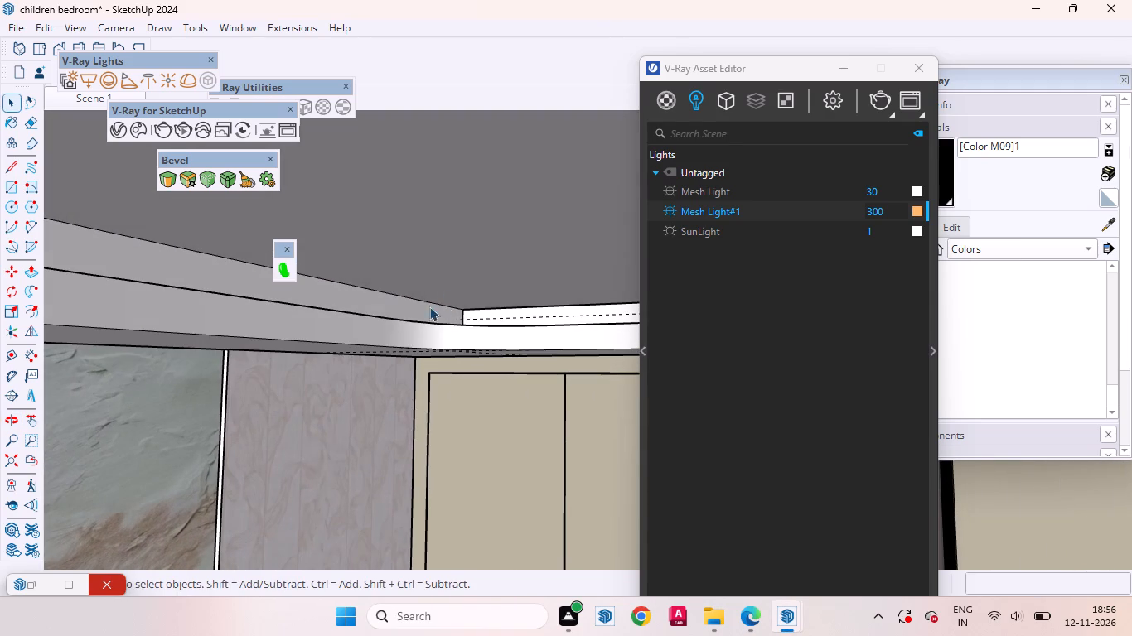
{"action": "left_click", "coordinate": [365, 303]}
{"action": "double_click", "coordinate": [365, 303]}
{"action": "left_click", "coordinate": [389, 300]}
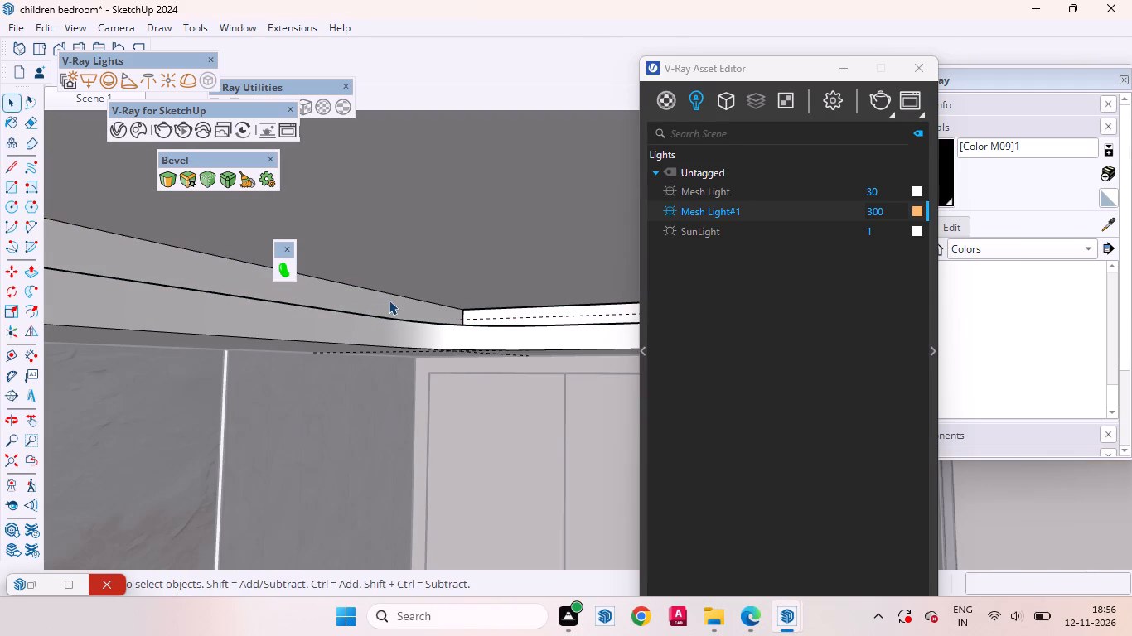
{"action": "double_click", "coordinate": [385, 300]}
{"action": "scroll", "coordinate": [383, 300], "scroll_direction": "up", "scroll_amount": 1}
{"action": "right_click", "coordinate": [383, 300]}
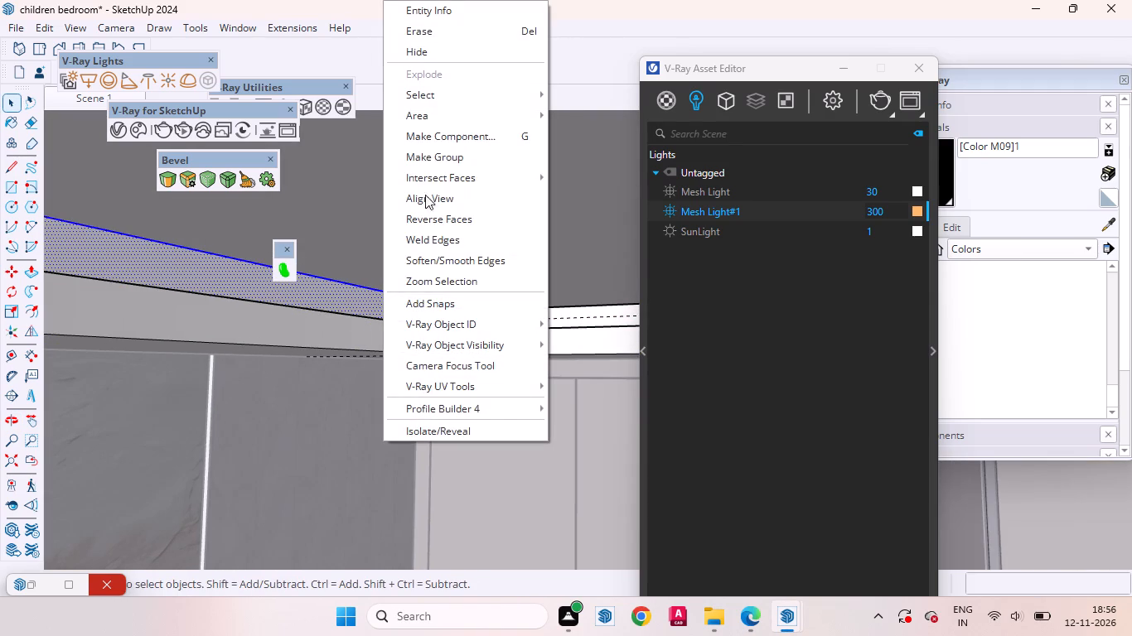
{"action": "left_click", "coordinate": [416, 154]}
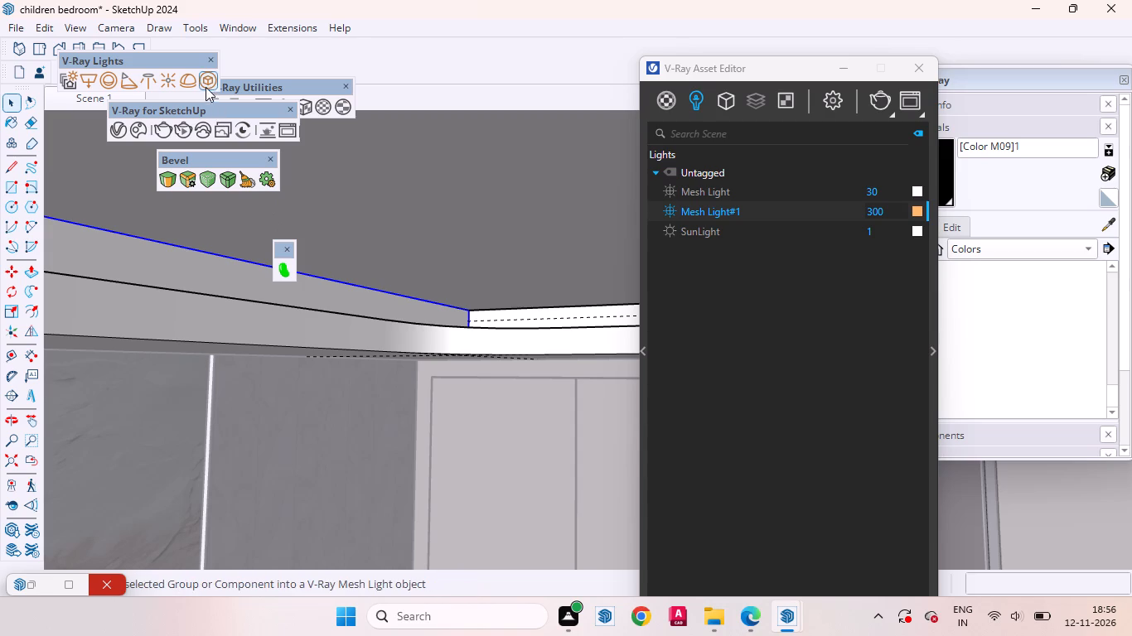
{"action": "left_click", "coordinate": [206, 84]}
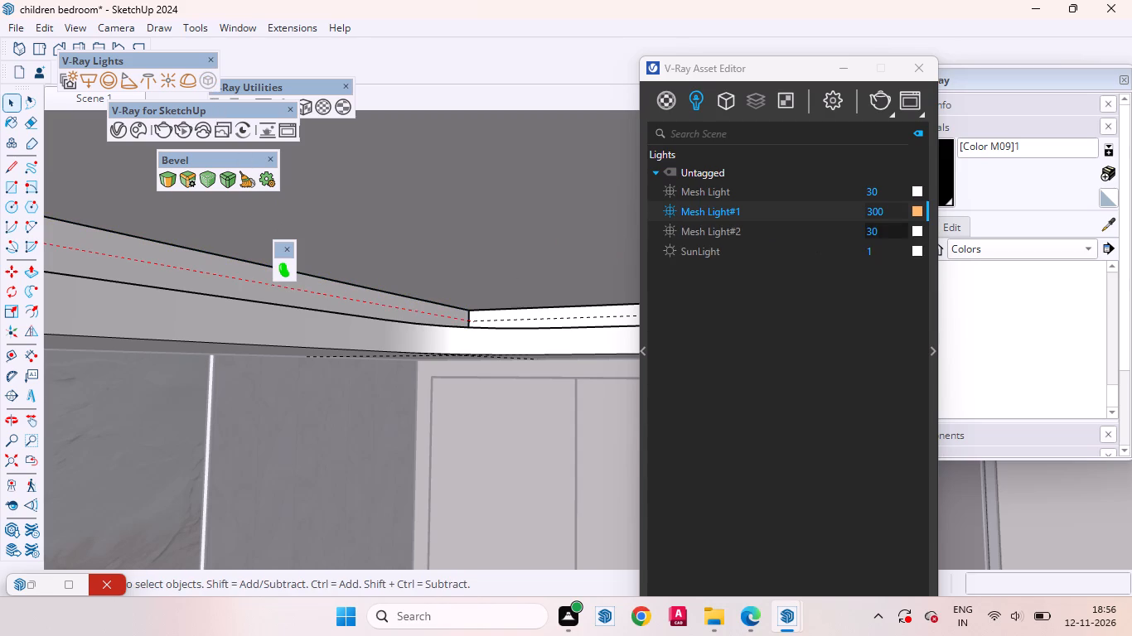
Set the intensity of Mesh Light#2 to 300 and copy the warm colour of Mesh Light#1 onto it.
{"action": "left_click", "coordinate": [887, 229]}
{"action": "key", "text": "0"}
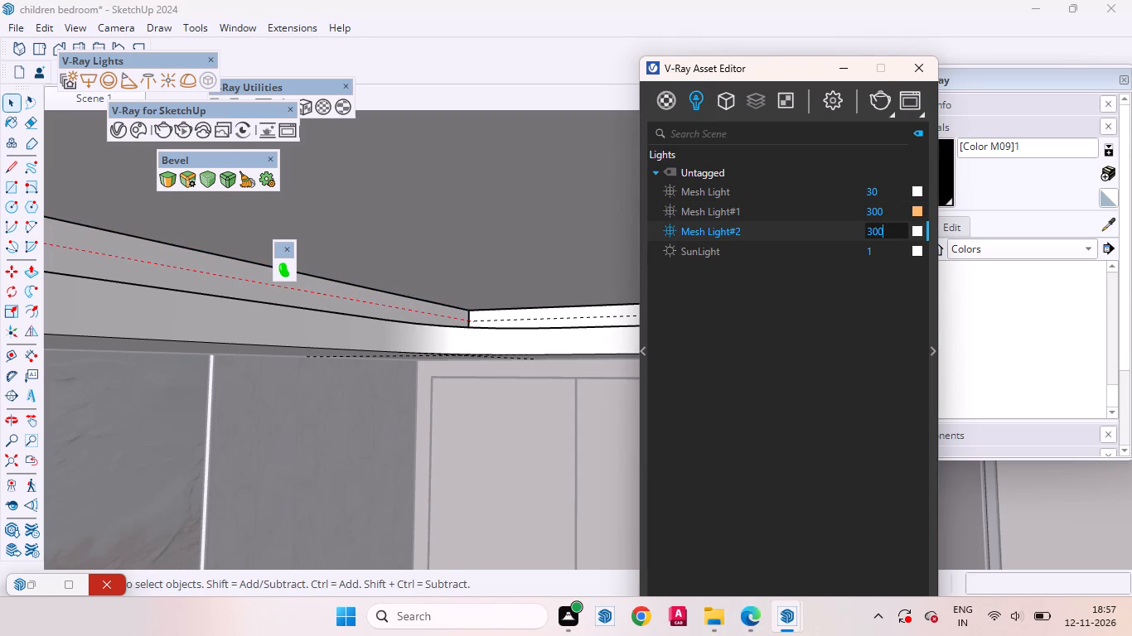
{"action": "left_click_drag", "start_coordinate": [918, 211], "coordinate": [918, 213]}
{"action": "left_click_drag", "start_coordinate": [918, 213], "coordinate": [921, 234]}
{"action": "key", "text": "Return"}
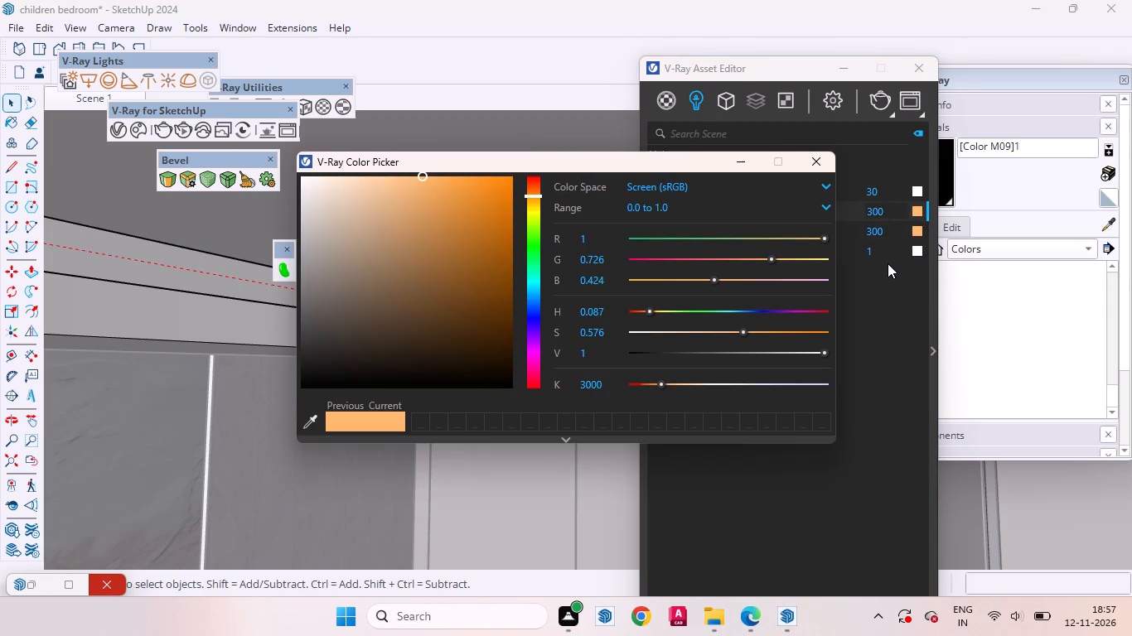
{"action": "left_click", "coordinate": [818, 165]}
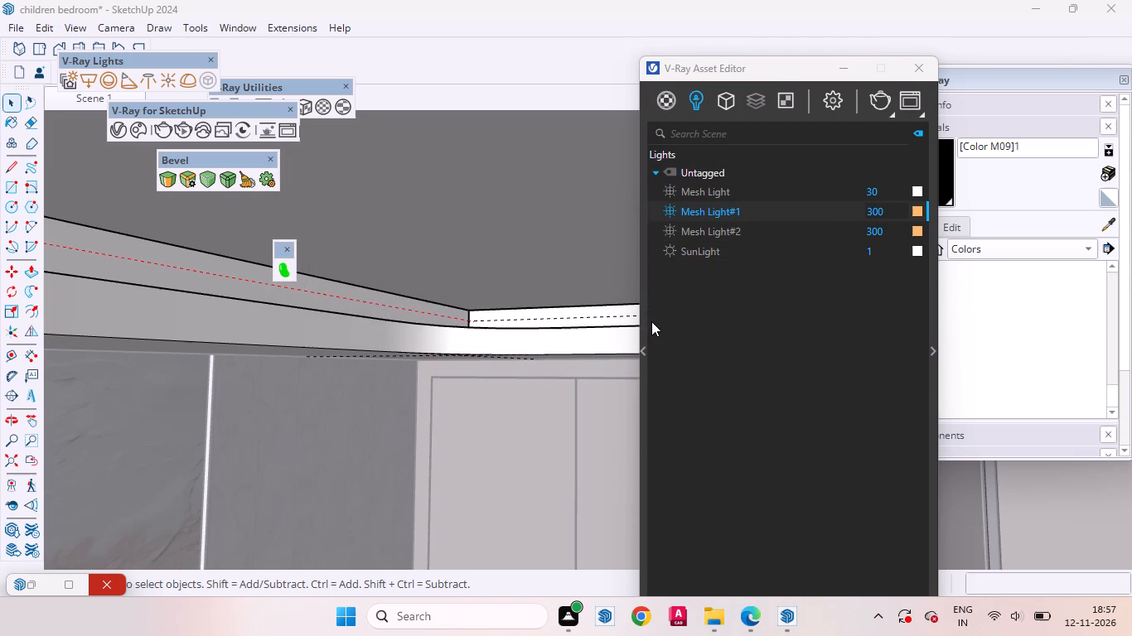
Group the upper band face with its edges along the wall opposite the stone panels and convert it to a V-Ray mesh light.
{"action": "scroll", "coordinate": [651, 321], "scroll_direction": "down", "scroll_amount": 5}
{"action": "scroll", "coordinate": [503, 359], "scroll_direction": "down", "scroll_amount": 20}
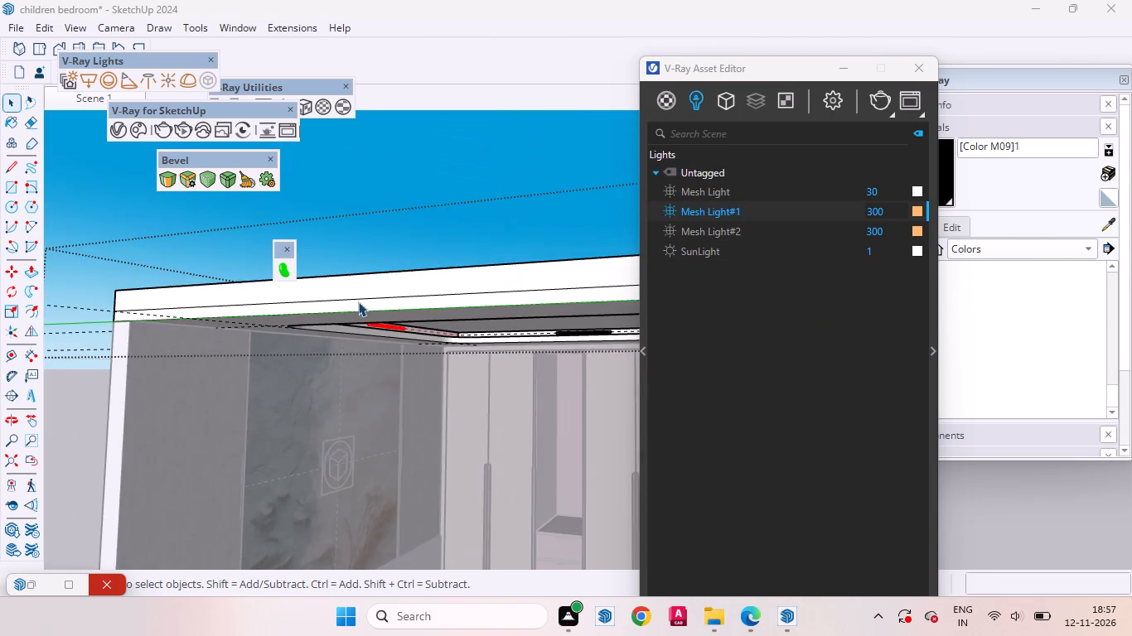
{"action": "scroll", "coordinate": [358, 301], "scroll_direction": "down", "scroll_amount": 7}
{"action": "middle_click_drag", "start_coordinate": [372, 320], "coordinate": [663, 305]}
{"action": "scroll", "coordinate": [72, 267], "scroll_direction": "down", "scroll_amount": 9}
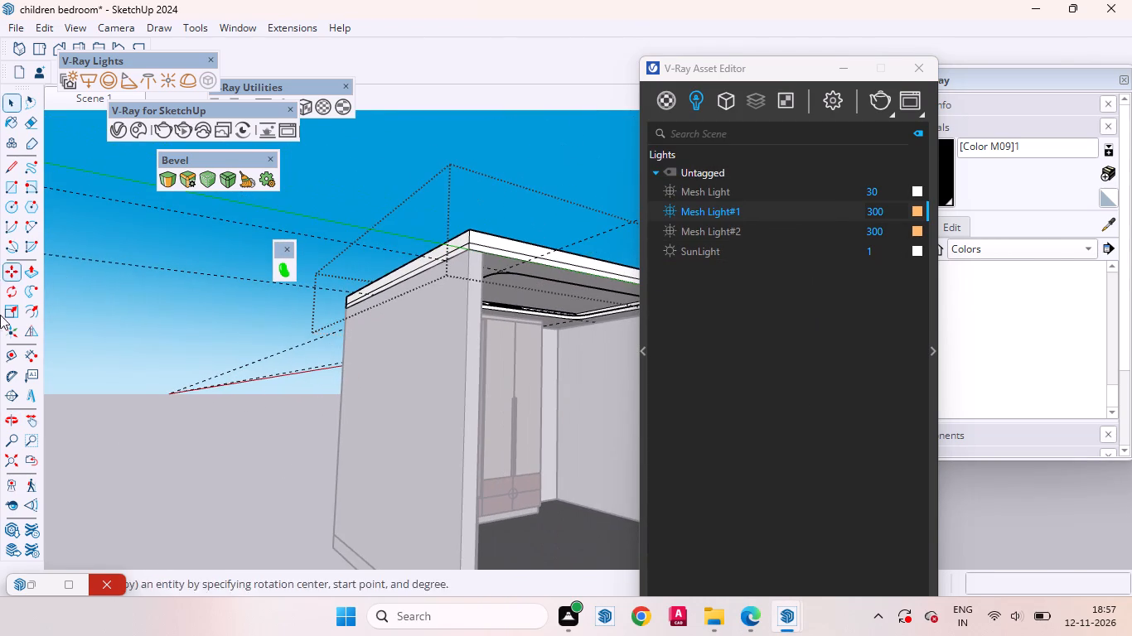
{"action": "scroll", "coordinate": [196, 325], "scroll_direction": "down", "scroll_amount": 10}
{"action": "scroll", "coordinate": [501, 316], "scroll_direction": "up", "scroll_amount": 14}
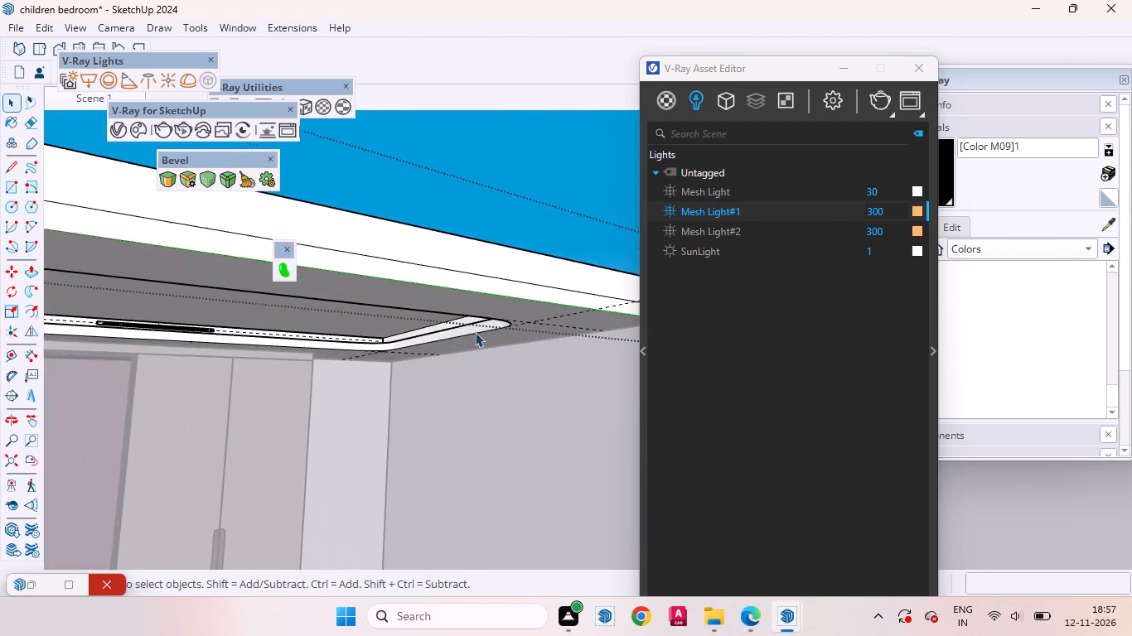
{"action": "scroll", "coordinate": [475, 332], "scroll_direction": "up", "scroll_amount": 10}
{"action": "middle_click_drag", "start_coordinate": [379, 328], "coordinate": [485, 319]}
{"action": "scroll", "coordinate": [445, 327], "scroll_direction": "up", "scroll_amount": 4}
{"action": "left_click", "coordinate": [486, 320]}
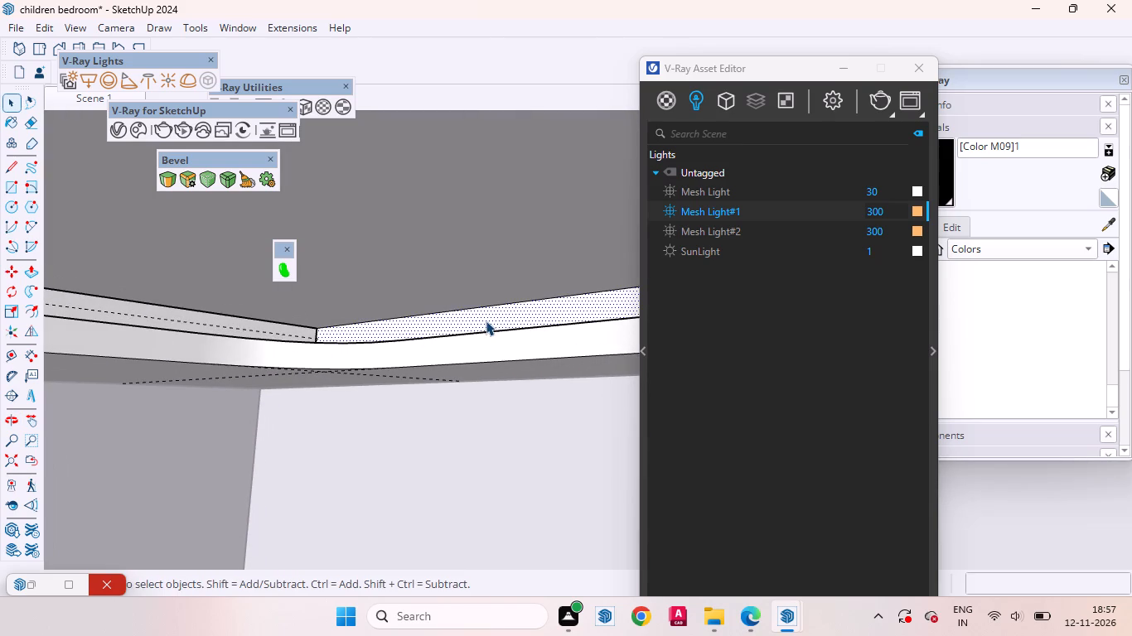
{"action": "double_click", "coordinate": [486, 320]}
{"action": "scroll", "coordinate": [486, 320], "scroll_direction": "up", "scroll_amount": 1}
{"action": "right_click", "coordinate": [486, 320]}
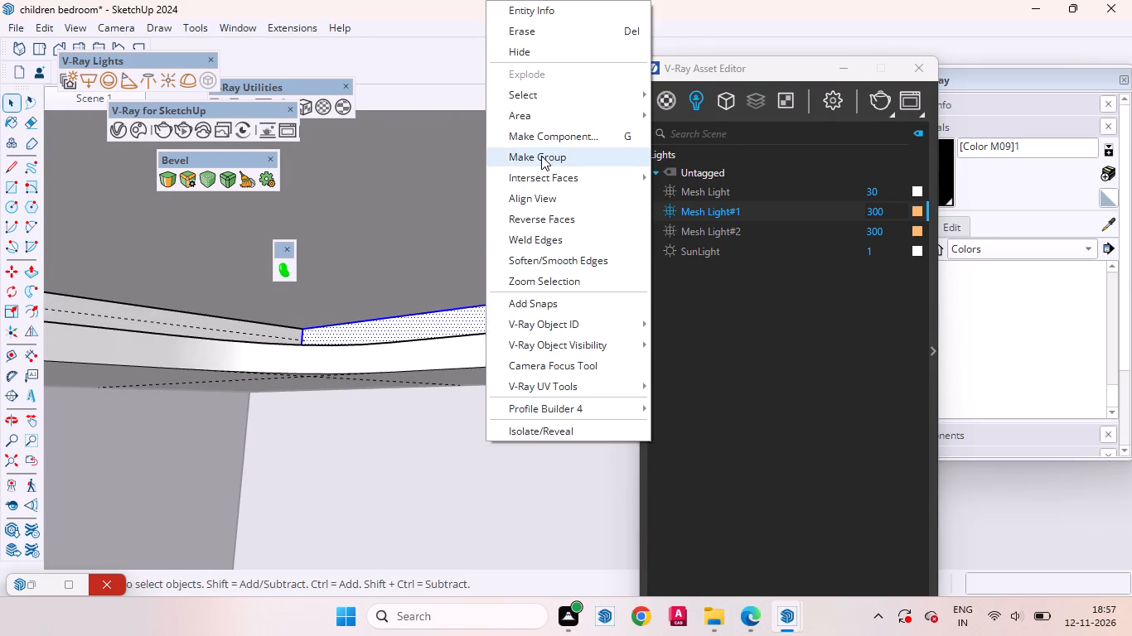
{"action": "left_click", "coordinate": [540, 156]}
{"action": "left_click", "coordinate": [212, 83]}
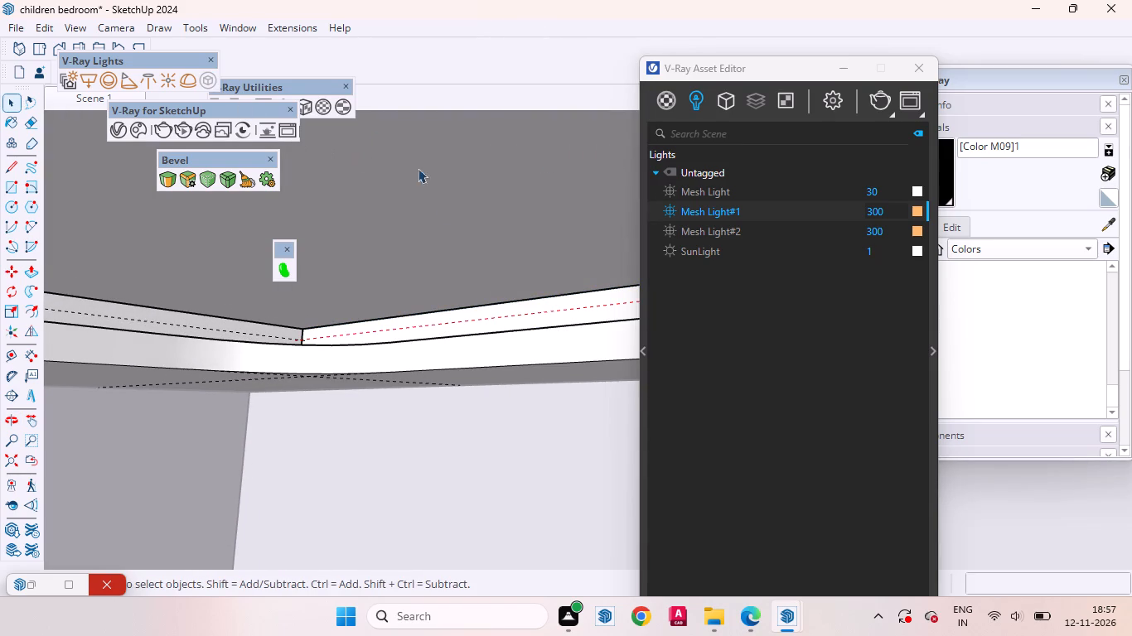
Set the intensity of Mesh Light#3 to 300 and copy the warm colour of Mesh Light#2 onto it.
{"action": "left_click", "coordinate": [884, 245]}
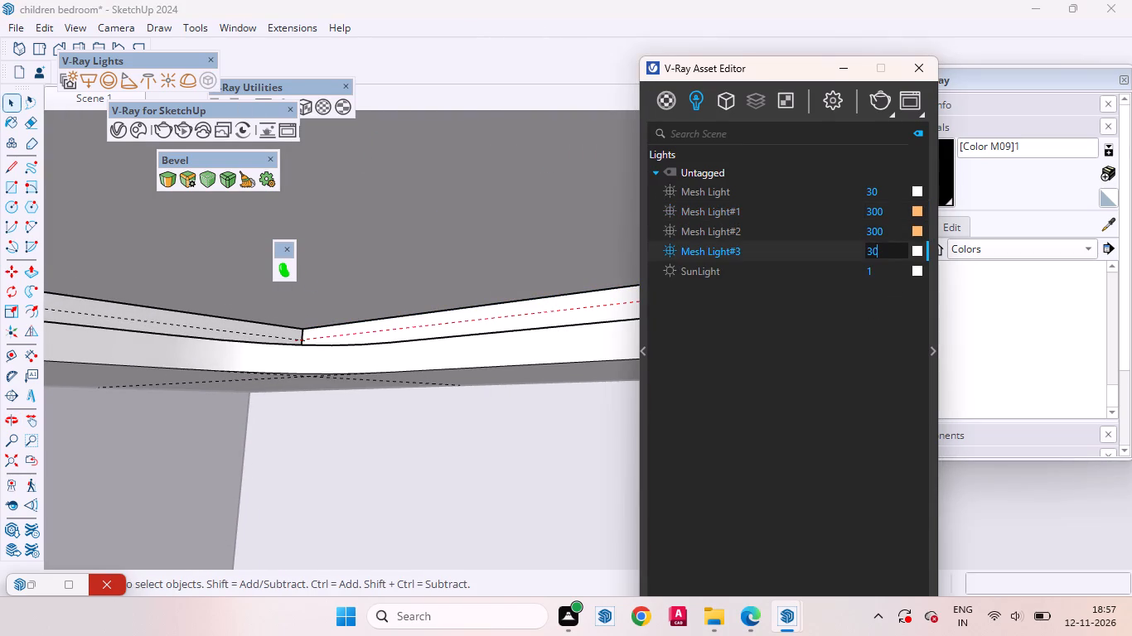
{"action": "key", "text": "0"}
{"action": "key", "text": "Return"}
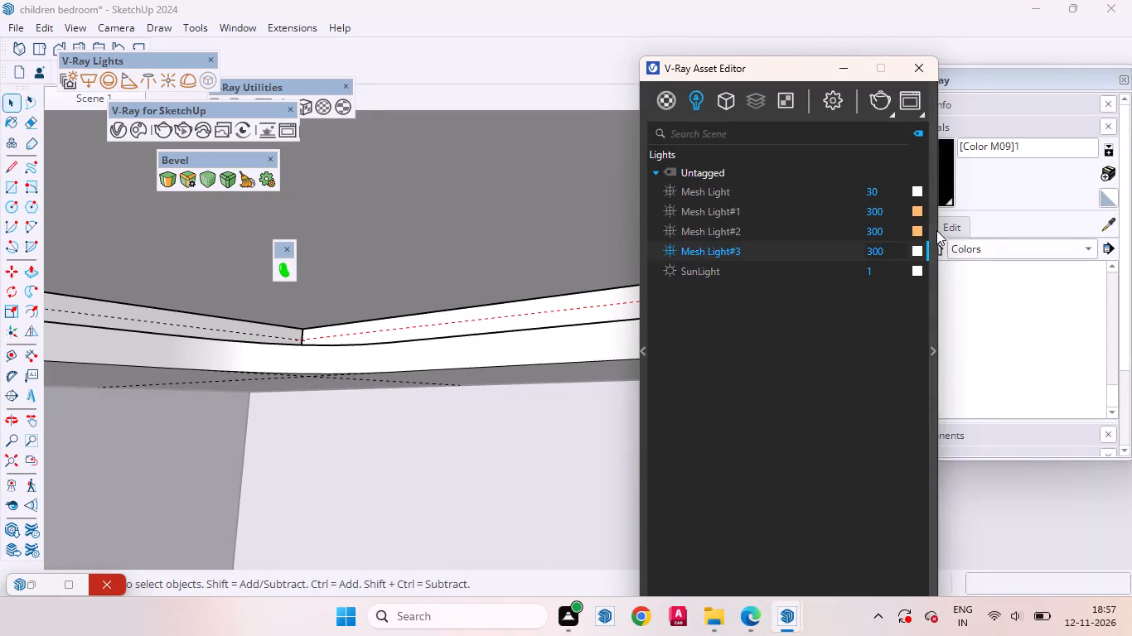
{"action": "left_click_drag", "start_coordinate": [917, 229], "coordinate": [918, 250]}
Move the Asset Editor aside, then group the remaining upper band face opposite the wardrobe and convert it to a V-Ray mesh light.
{"action": "left_click_drag", "start_coordinate": [790, 75], "coordinate": [1060, 161]}
{"action": "scroll", "coordinate": [669, 246], "scroll_direction": "down", "scroll_amount": 1}
{"action": "middle_click_drag", "start_coordinate": [682, 251], "coordinate": [922, 280]}
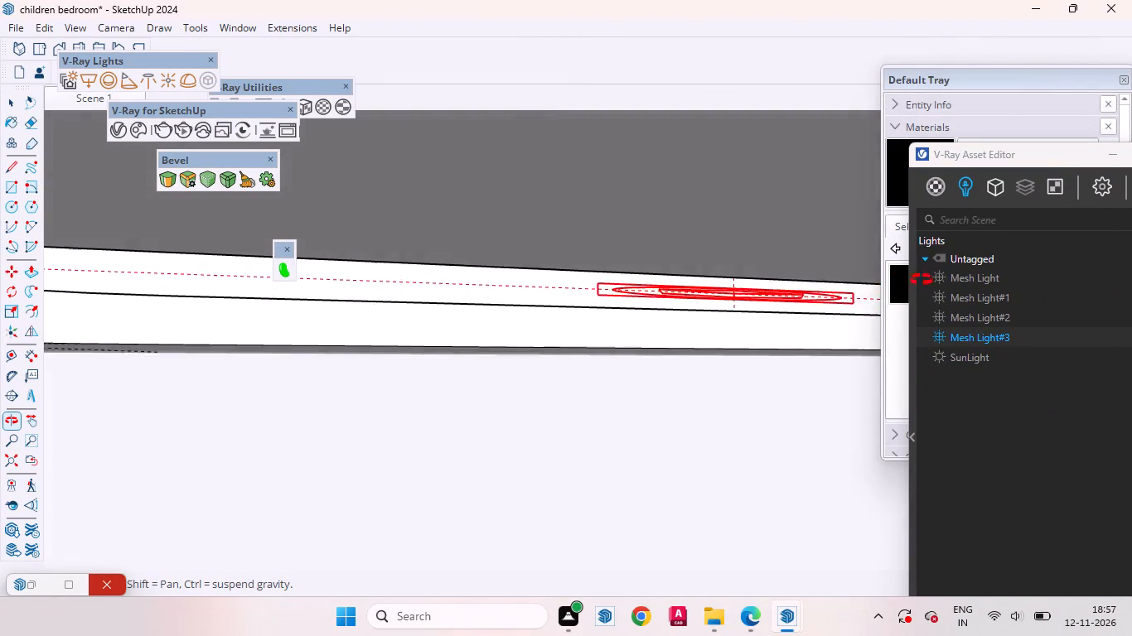
{"action": "middle_click_drag", "start_coordinate": [922, 280], "coordinate": [1090, 299]}
{"action": "scroll", "coordinate": [607, 303], "scroll_direction": "down", "scroll_amount": 3}
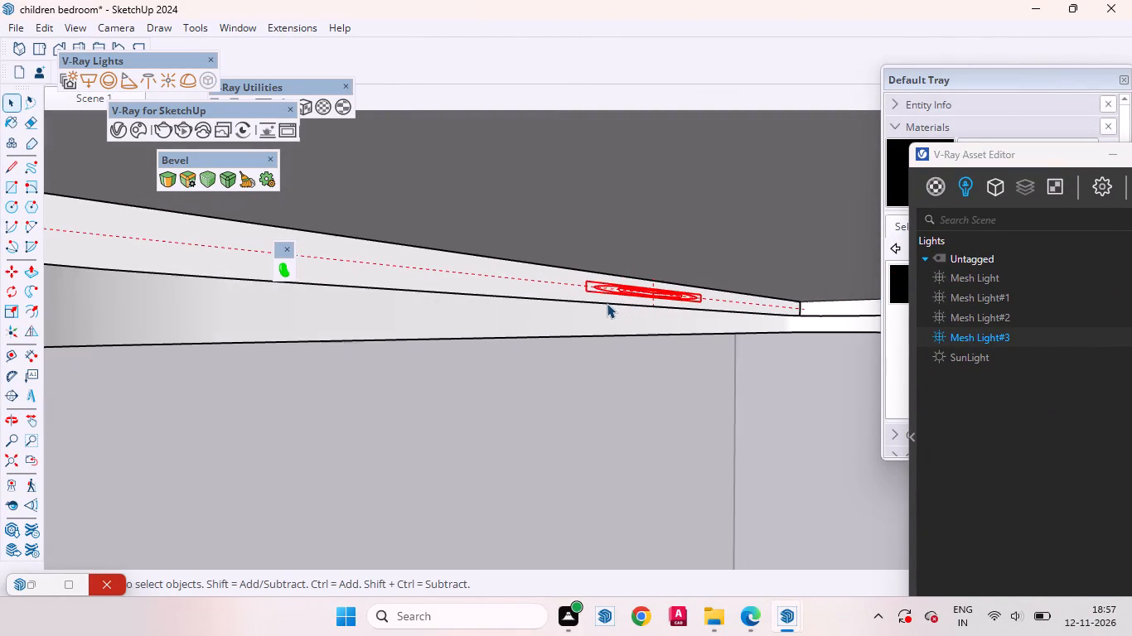
{"action": "scroll", "coordinate": [607, 303], "scroll_direction": "down", "scroll_amount": 1}
{"action": "scroll", "coordinate": [826, 299], "scroll_direction": "up", "scroll_amount": 11}
{"action": "left_click", "coordinate": [802, 309]}
{"action": "double_click", "coordinate": [801, 311]}
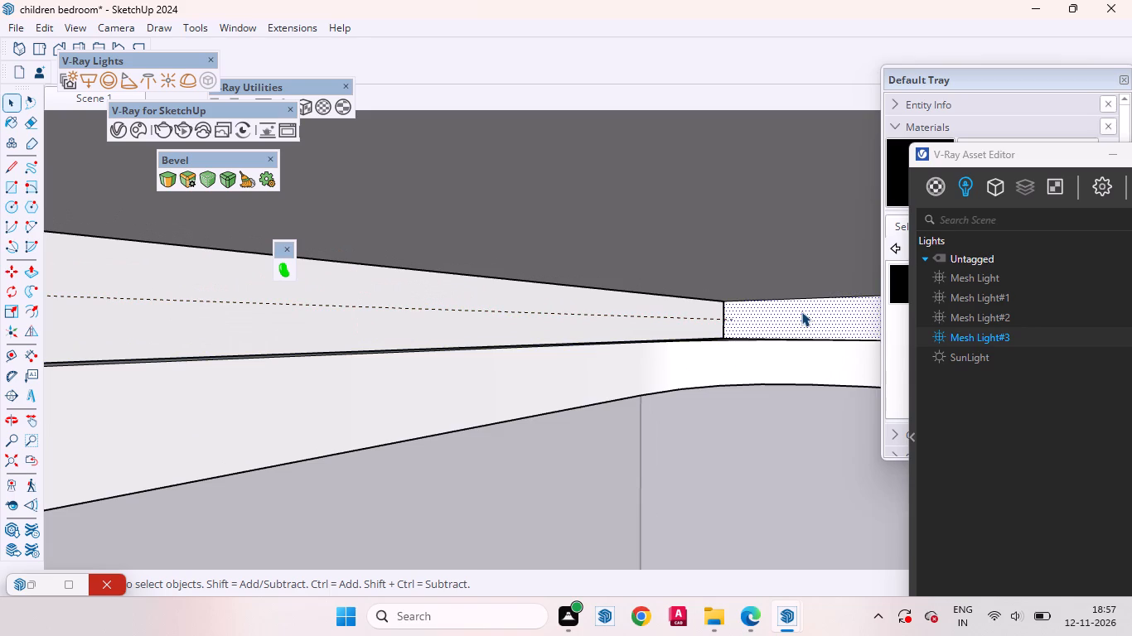
{"action": "right_click", "coordinate": [801, 311]}
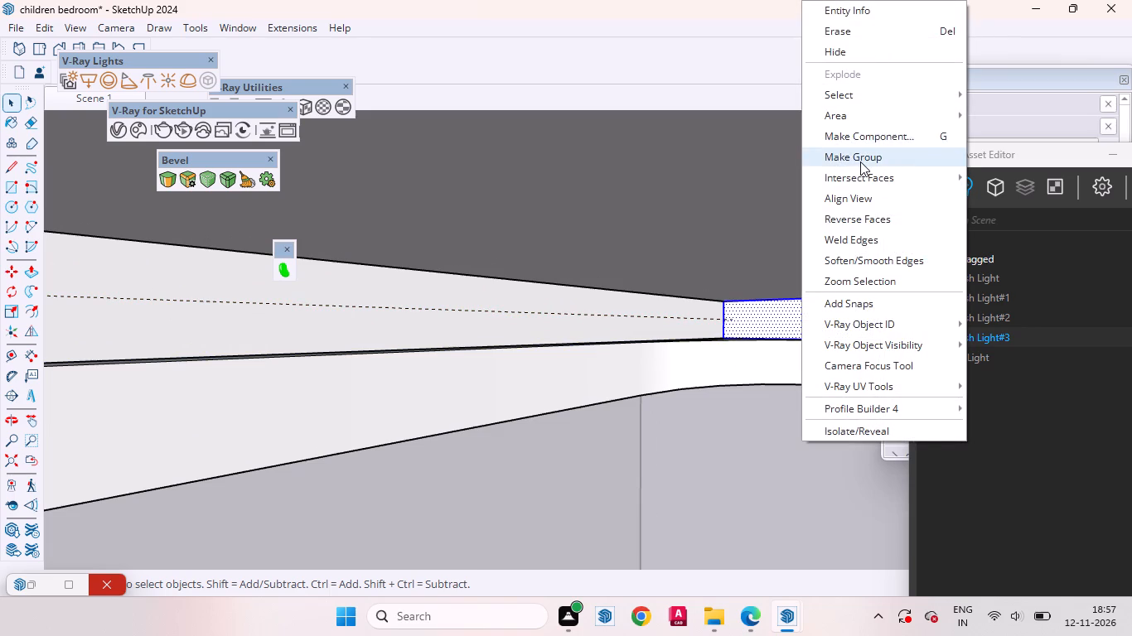
{"action": "left_click", "coordinate": [860, 161]}
{"action": "left_click", "coordinate": [201, 77]}
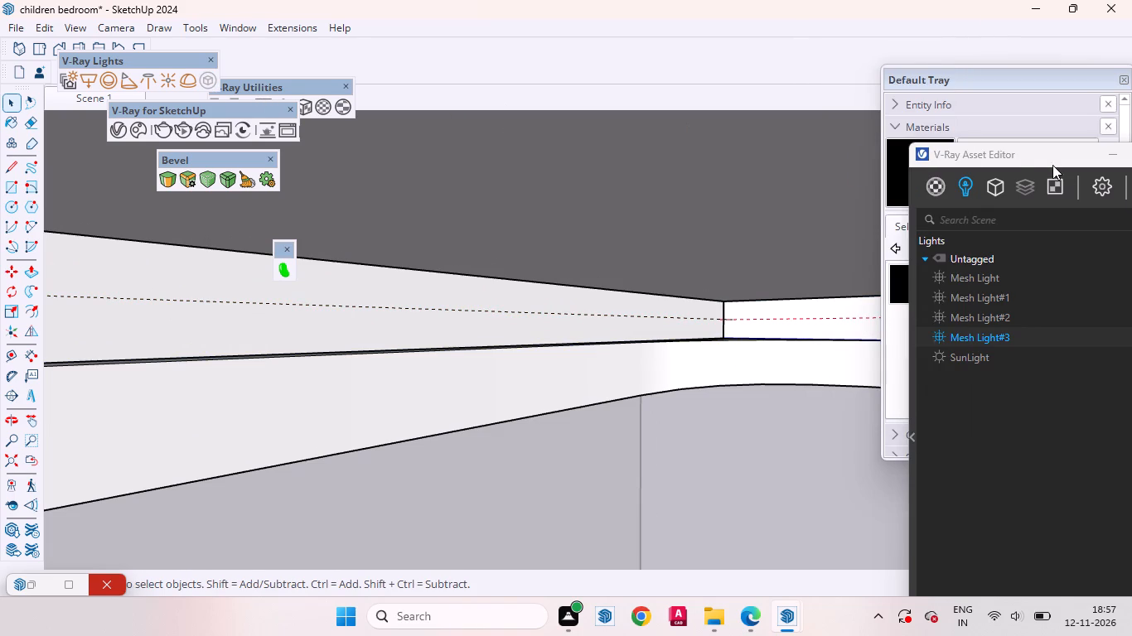
Set the intensity of Mesh Light#4 to 300 and copy the warm colour of Mesh Light#3 onto it.
{"action": "left_click_drag", "start_coordinate": [1033, 161], "coordinate": [685, 72]}
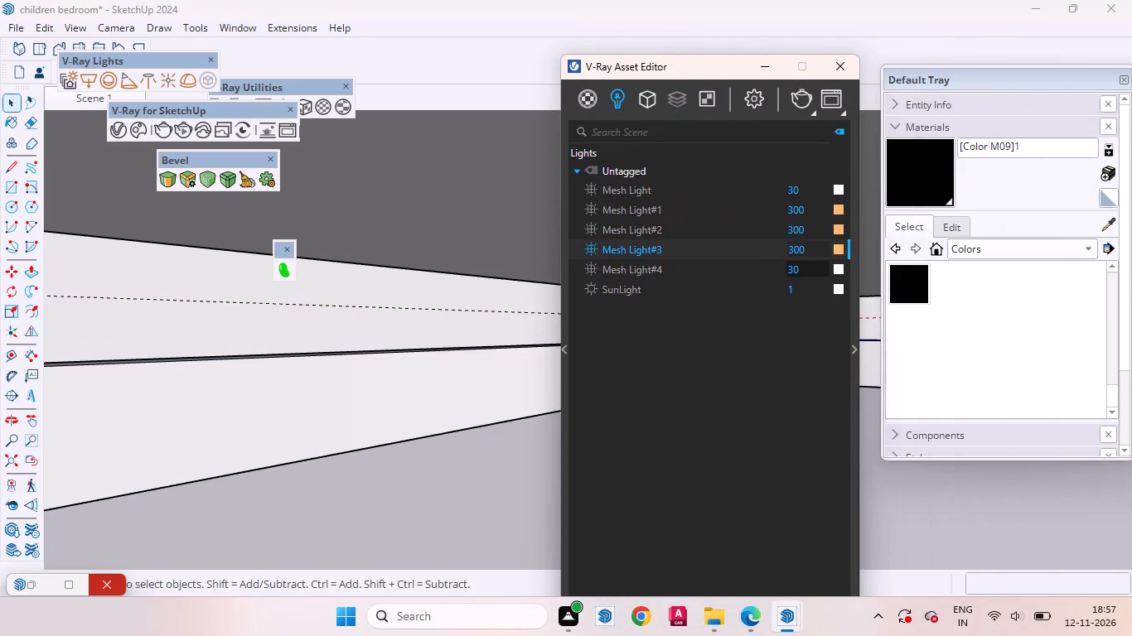
{"action": "left_click", "coordinate": [815, 264]}
{"action": "key", "text": "0"}
{"action": "key", "text": "Return"}
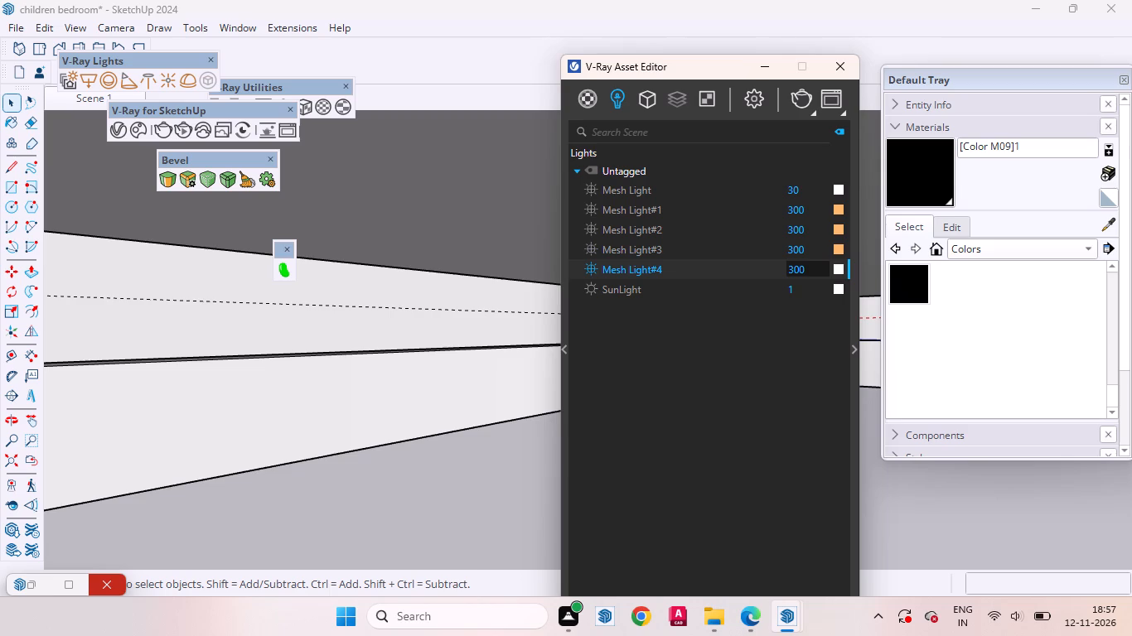
{"action": "left_click_drag", "start_coordinate": [835, 248], "coordinate": [836, 266]}
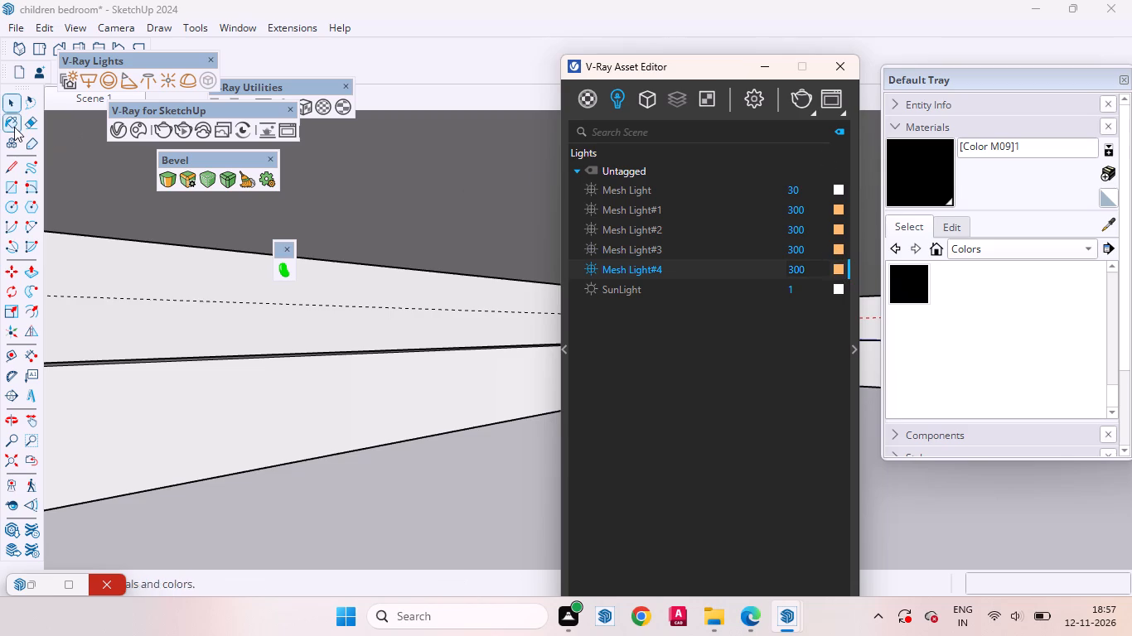
Set the colour temperature of the original Mesh Light to 4000 K and close the colour picker.
{"action": "left_click", "coordinate": [55, 103]}
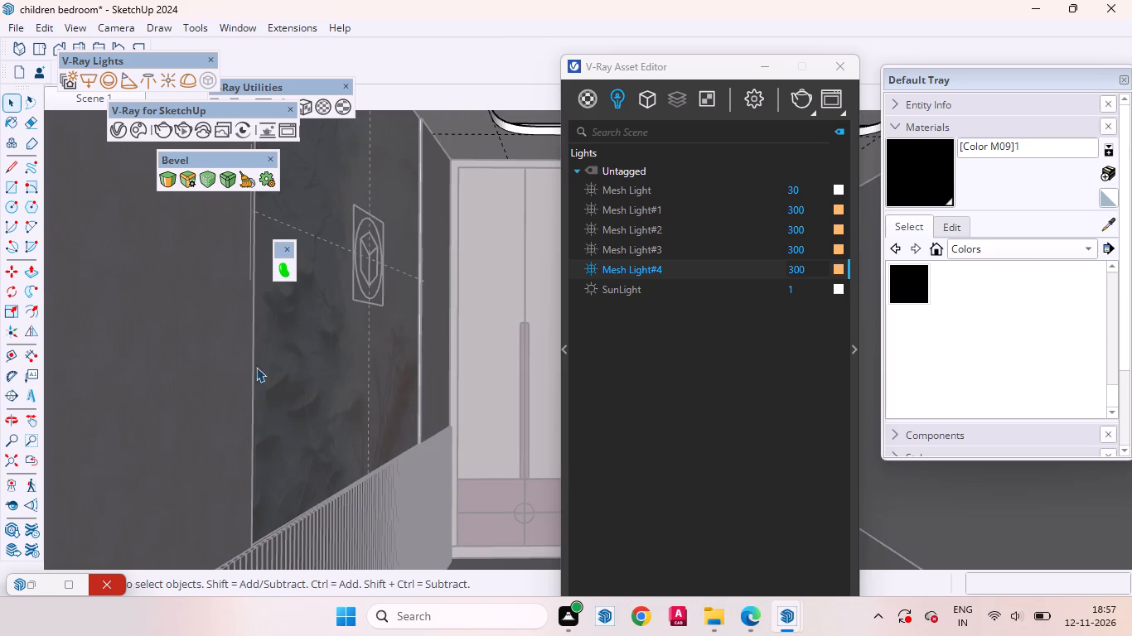
{"action": "scroll", "coordinate": [306, 378], "scroll_direction": "down", "scroll_amount": 8}
{"action": "left_click", "coordinate": [839, 185]}
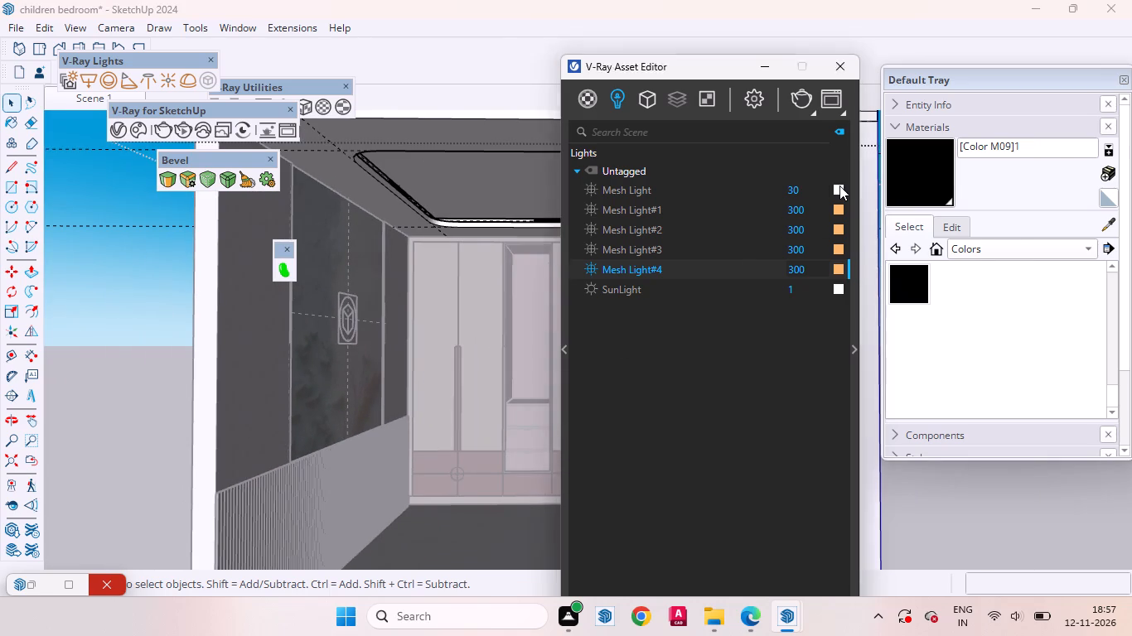
{"action": "left_click_drag", "start_coordinate": [592, 383], "coordinate": [559, 383]}
{"action": "key", "text": "BackSpace"}
{"action": "type", "text": "40"}
{"action": "key", "text": "Return"}
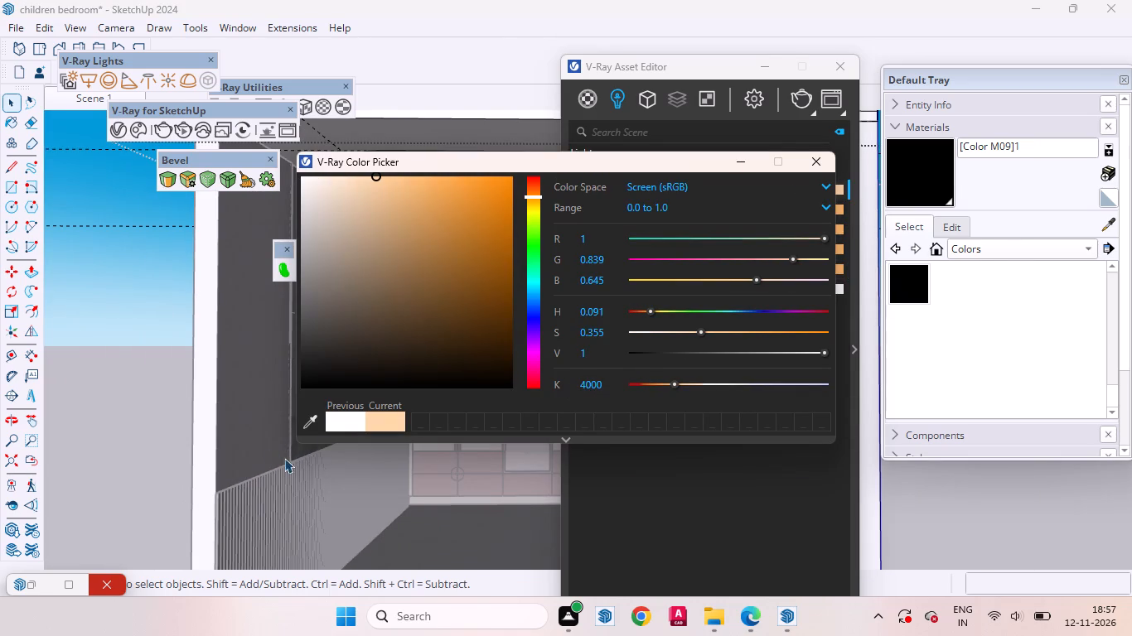
{"action": "left_click", "coordinate": [152, 410]}
{"action": "left_click_drag", "start_coordinate": [577, 162], "coordinate": [834, 200]}
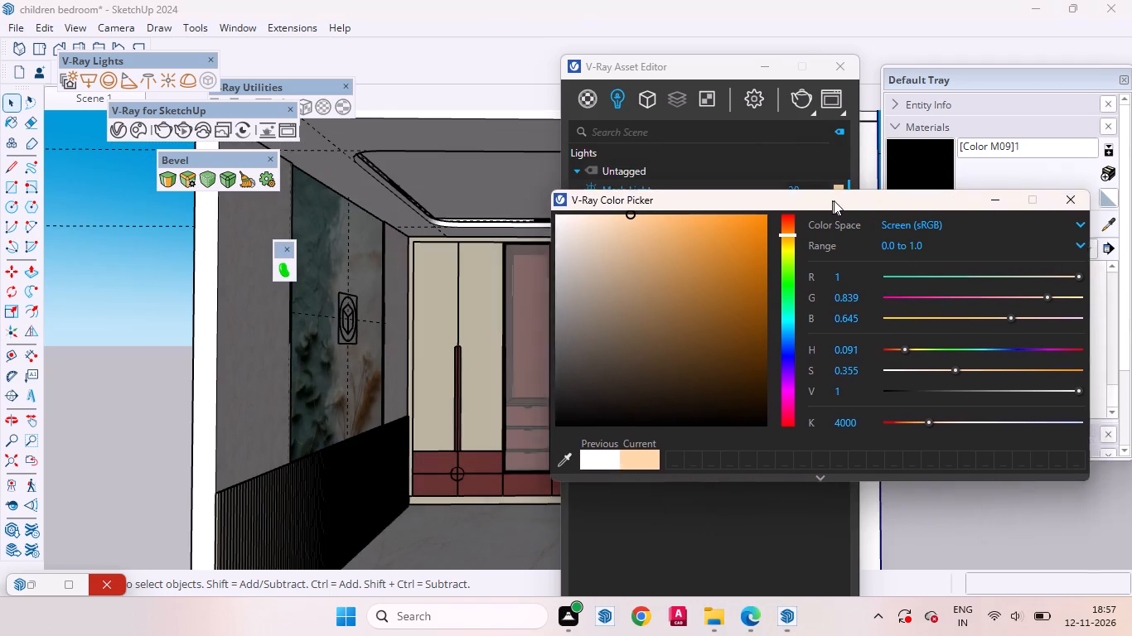
{"action": "left_click_drag", "start_coordinate": [834, 200], "coordinate": [905, 205]}
{"action": "left_click", "coordinate": [121, 370]}
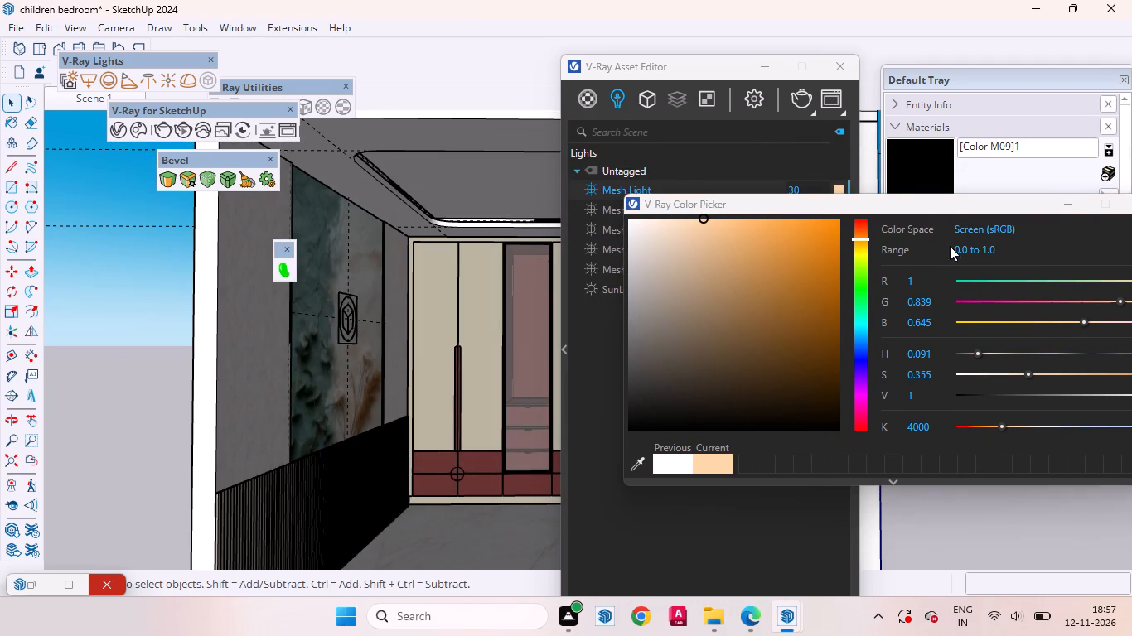
{"action": "left_click_drag", "start_coordinate": [925, 211], "coordinate": [650, 199]}
{"action": "left_click", "coordinate": [870, 200]}
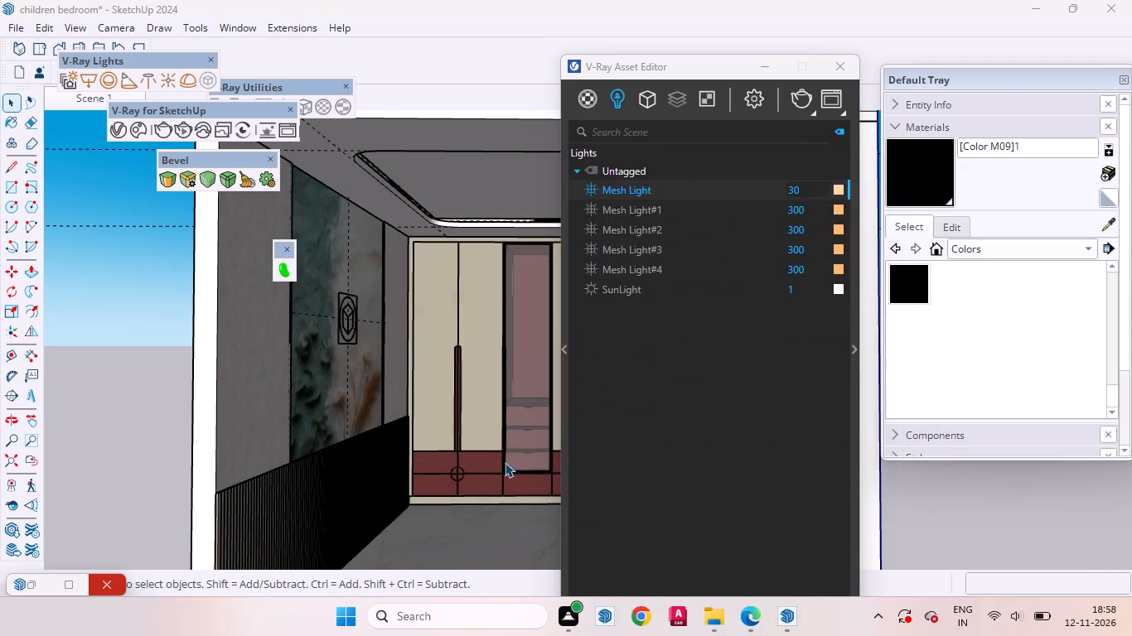
Move the Asset Editor aside and examine the false ceiling and its border near the wardrobe from several angles.
{"action": "left_click_drag", "start_coordinate": [664, 67], "coordinate": [791, 65]}
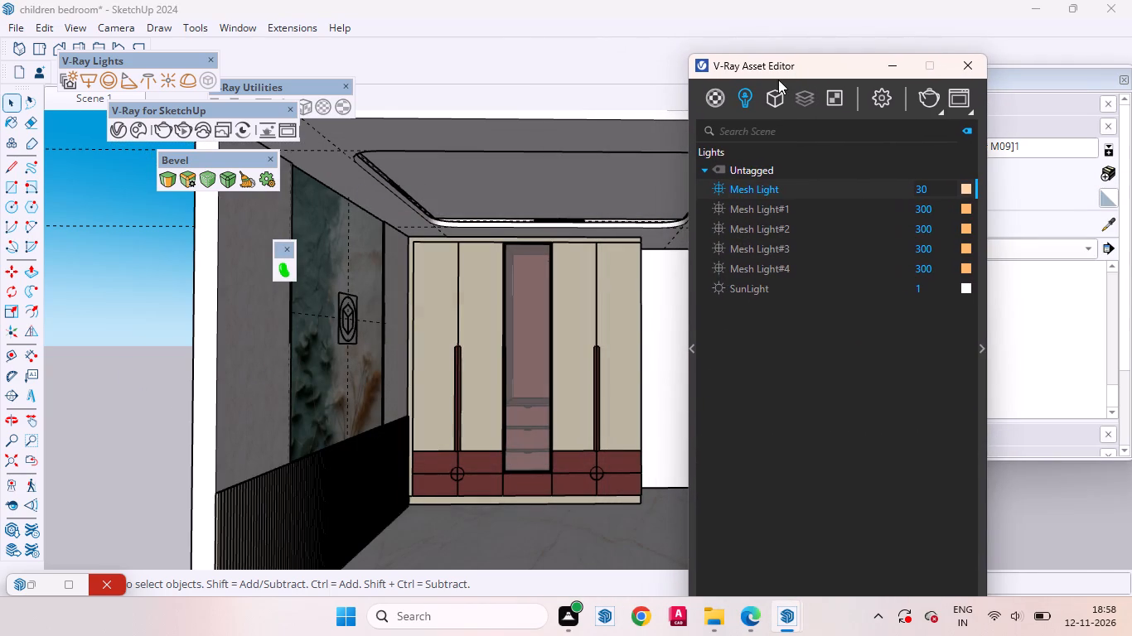
{"action": "scroll", "coordinate": [606, 287], "scroll_direction": "down", "scroll_amount": 2}
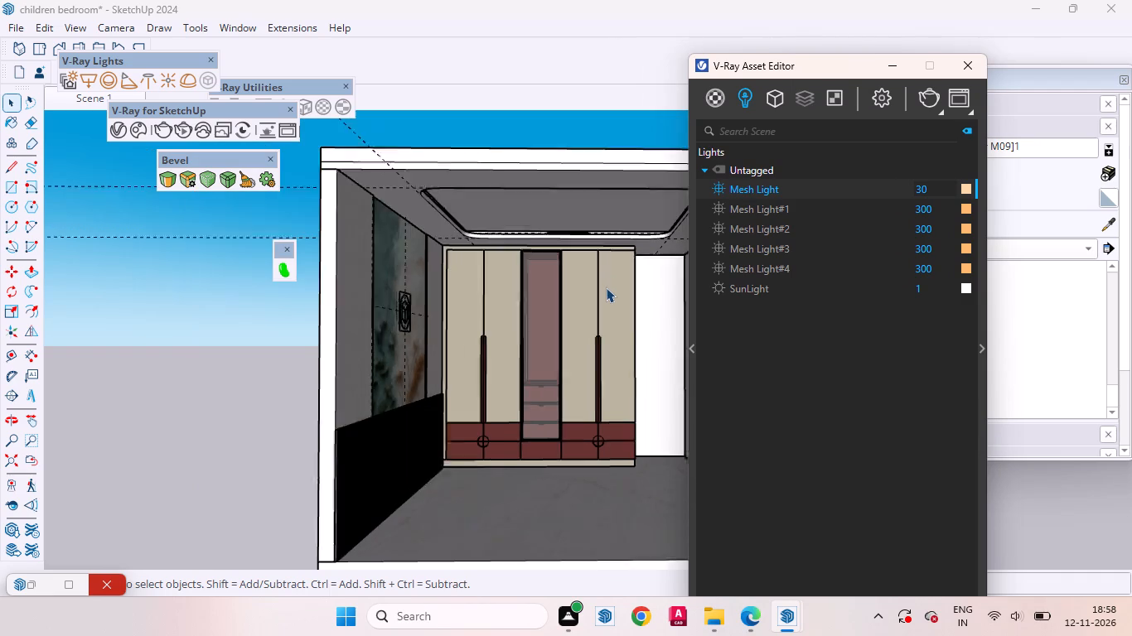
{"action": "scroll", "coordinate": [606, 287], "scroll_direction": "down", "scroll_amount": 1}
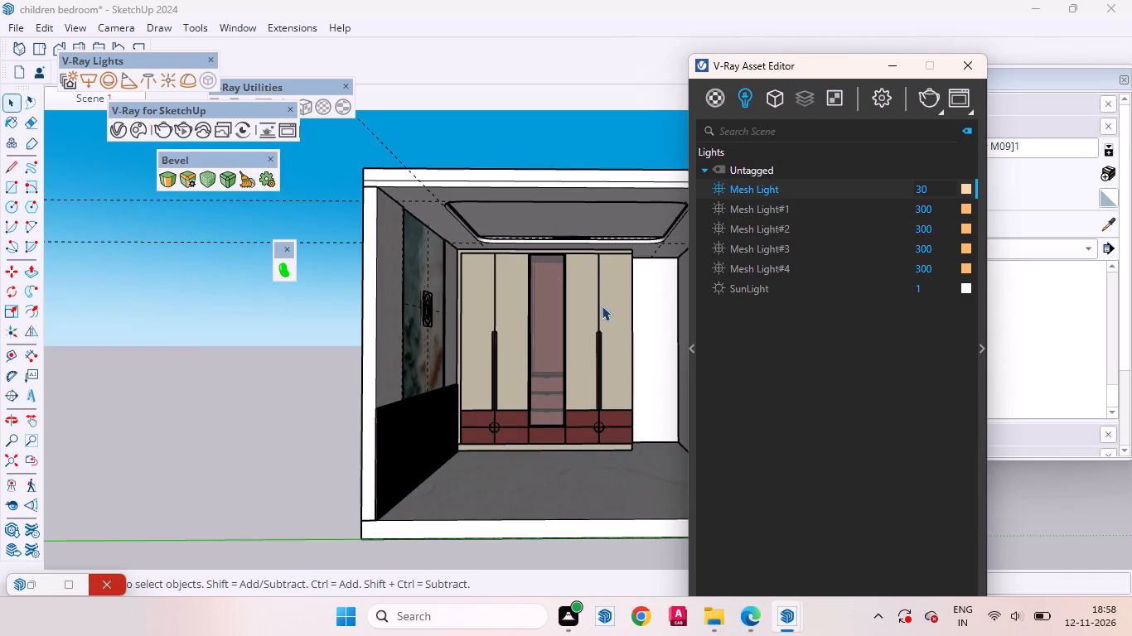
{"action": "scroll", "coordinate": [492, 324], "scroll_direction": "down", "scroll_amount": 3}
{"action": "scroll", "coordinate": [612, 367], "scroll_direction": "up", "scroll_amount": 3}
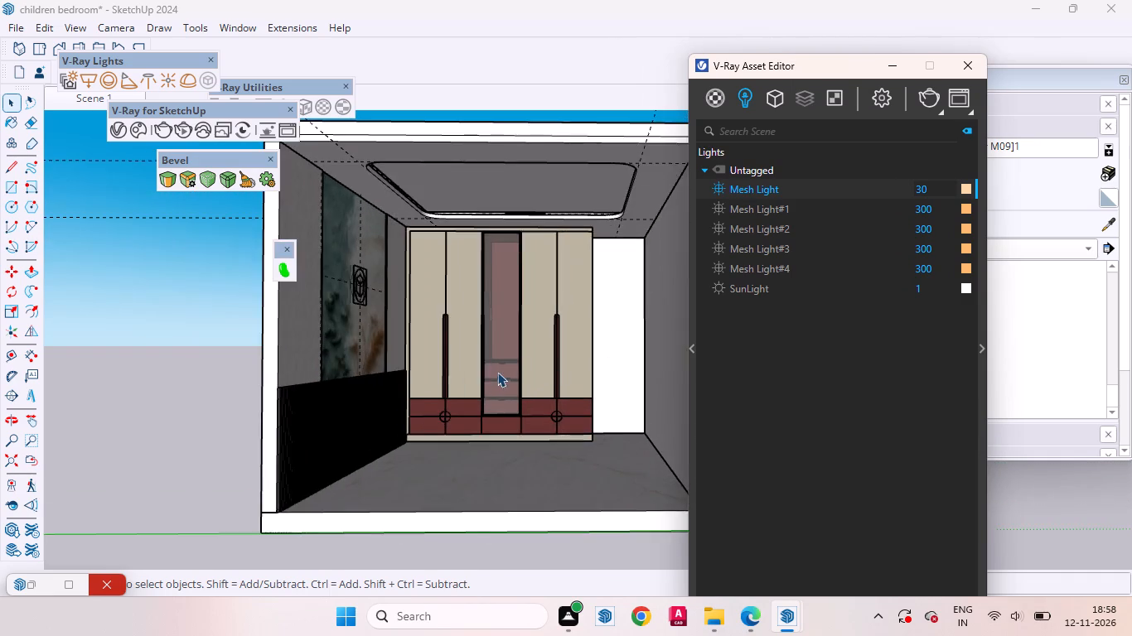
{"action": "scroll", "coordinate": [496, 373], "scroll_direction": "down", "scroll_amount": 3}
{"action": "middle_click_drag", "start_coordinate": [557, 374], "coordinate": [477, 348]}
{"action": "scroll", "coordinate": [481, 280], "scroll_direction": "up", "scroll_amount": 6}
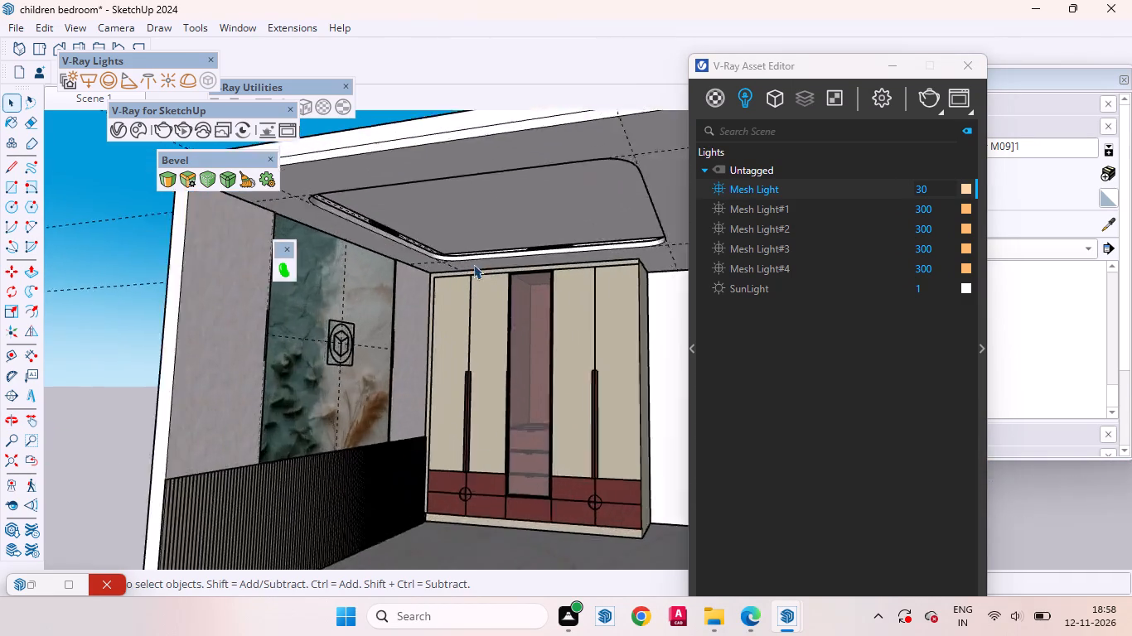
{"action": "scroll", "coordinate": [473, 264], "scroll_direction": "up", "scroll_amount": 10}
{"action": "middle_click_drag", "start_coordinate": [501, 282], "coordinate": [554, 173]}
{"action": "scroll", "coordinate": [526, 277], "scroll_direction": "down", "scroll_amount": 3}
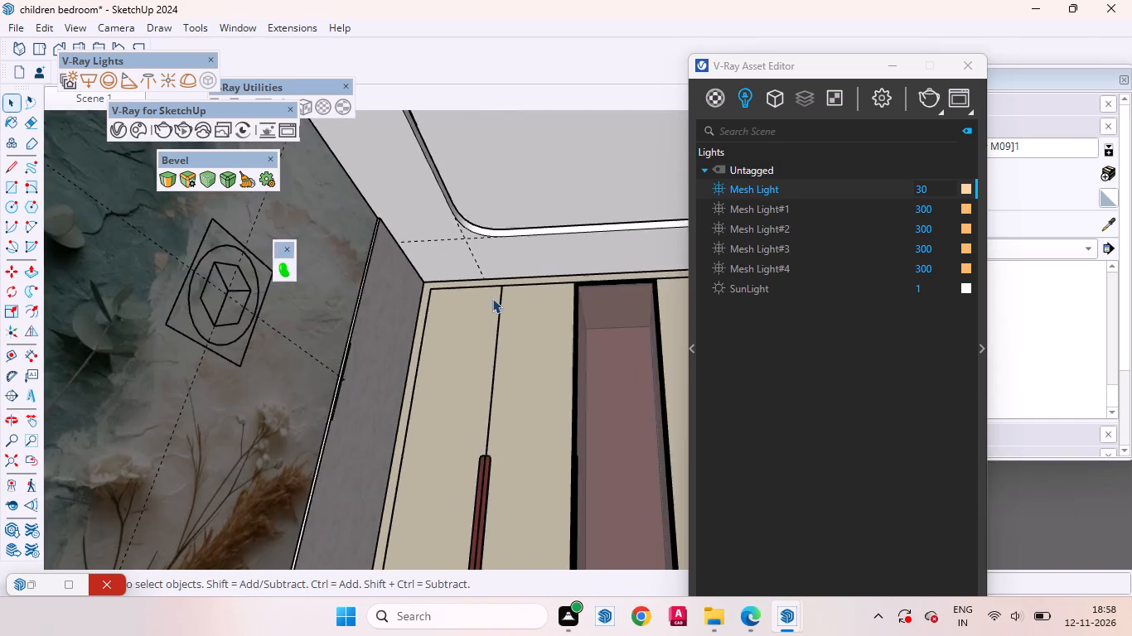
{"action": "scroll", "coordinate": [492, 298], "scroll_direction": "down", "scroll_amount": 10}
{"action": "scroll", "coordinate": [495, 284], "scroll_direction": "up", "scroll_amount": 7}
{"action": "middle_click_drag", "start_coordinate": [485, 311], "coordinate": [501, 272]}
{"action": "scroll", "coordinate": [487, 311], "scroll_direction": "up", "scroll_amount": 1}
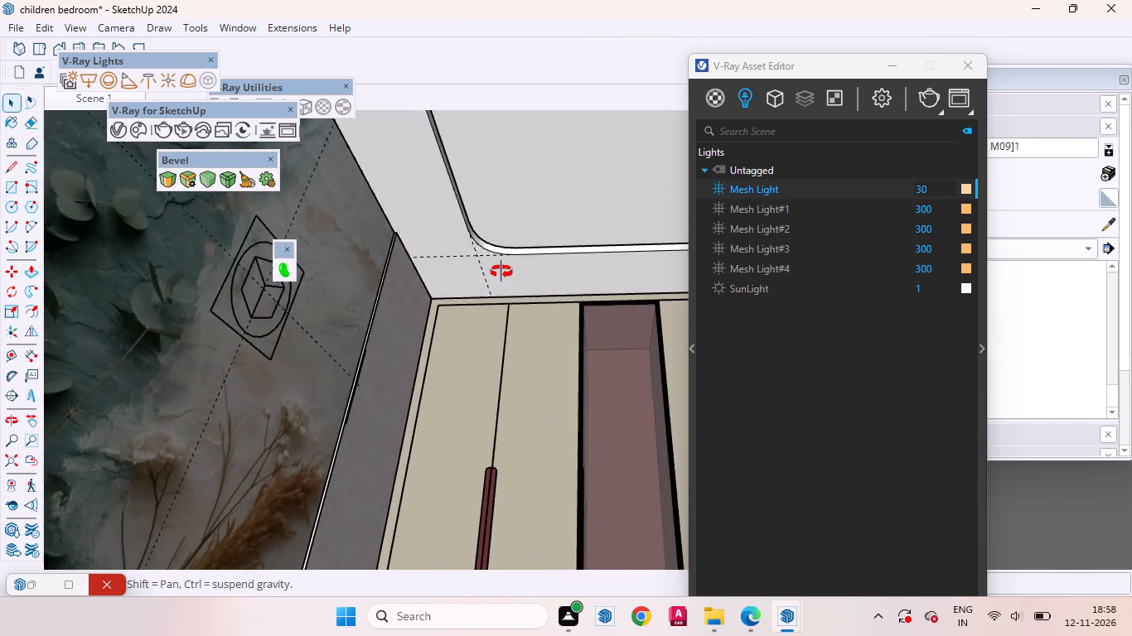
{"action": "middle_click_drag", "start_coordinate": [501, 272], "coordinate": [464, 277]}
{"action": "scroll", "coordinate": [507, 326], "scroll_direction": "down", "scroll_amount": 8}
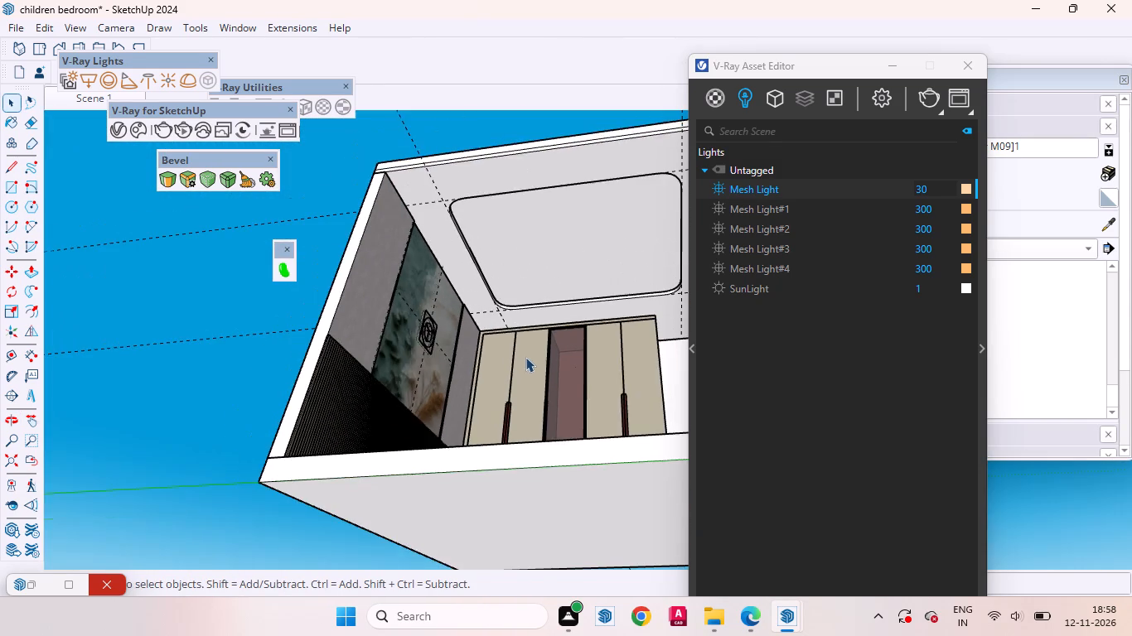
{"action": "middle_click_drag", "start_coordinate": [485, 317], "coordinate": [499, 311]}
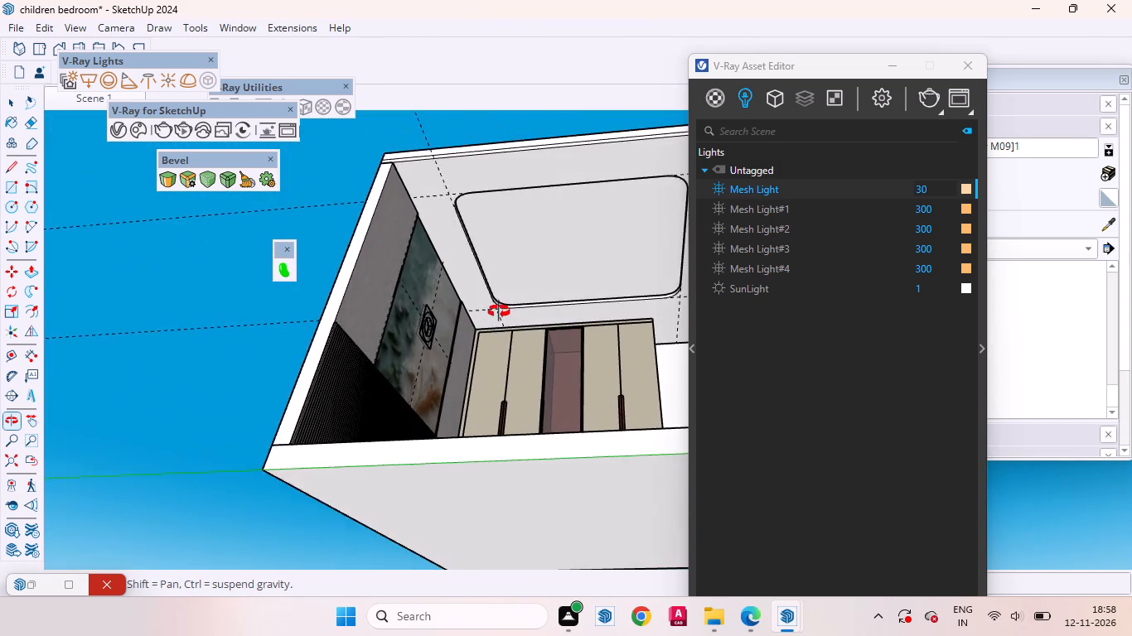
{"action": "middle_click_drag", "start_coordinate": [499, 311], "coordinate": [494, 310]}
{"action": "scroll", "coordinate": [465, 291], "scroll_direction": "up", "scroll_amount": 3}
{"action": "scroll", "coordinate": [490, 311], "scroll_direction": "down", "scroll_amount": 8}
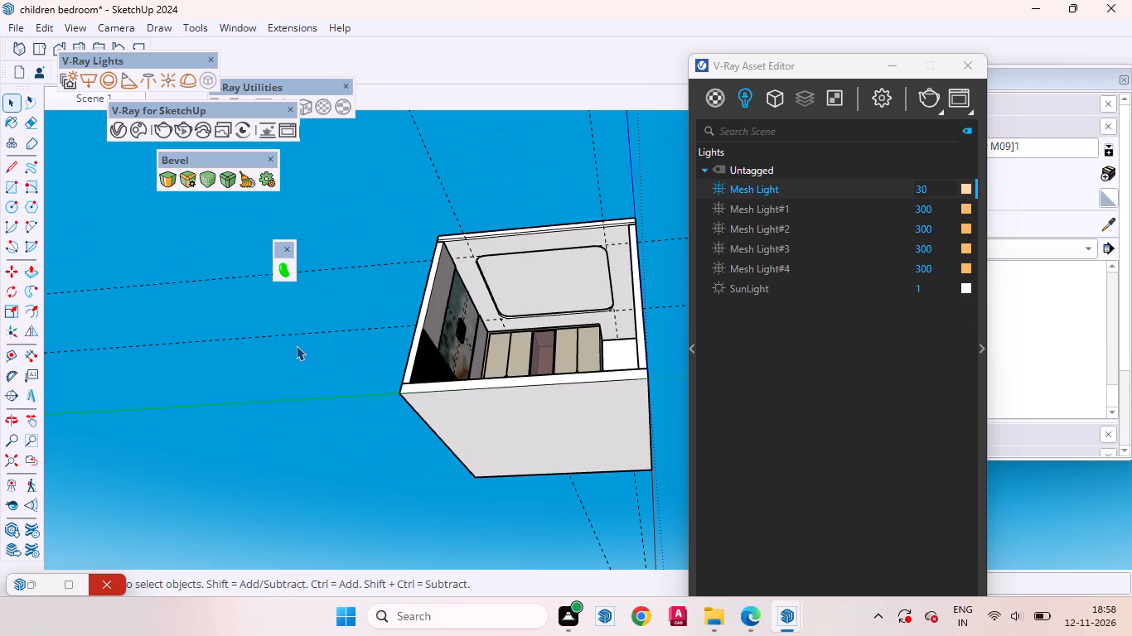
Start a new group and draw a small downlight circle on the false ceiling border in front of the wardrobe, near the stone-panel corner.
{"action": "right_click", "coordinate": [296, 345]}
{"action": "left_click", "coordinate": [361, 403]}
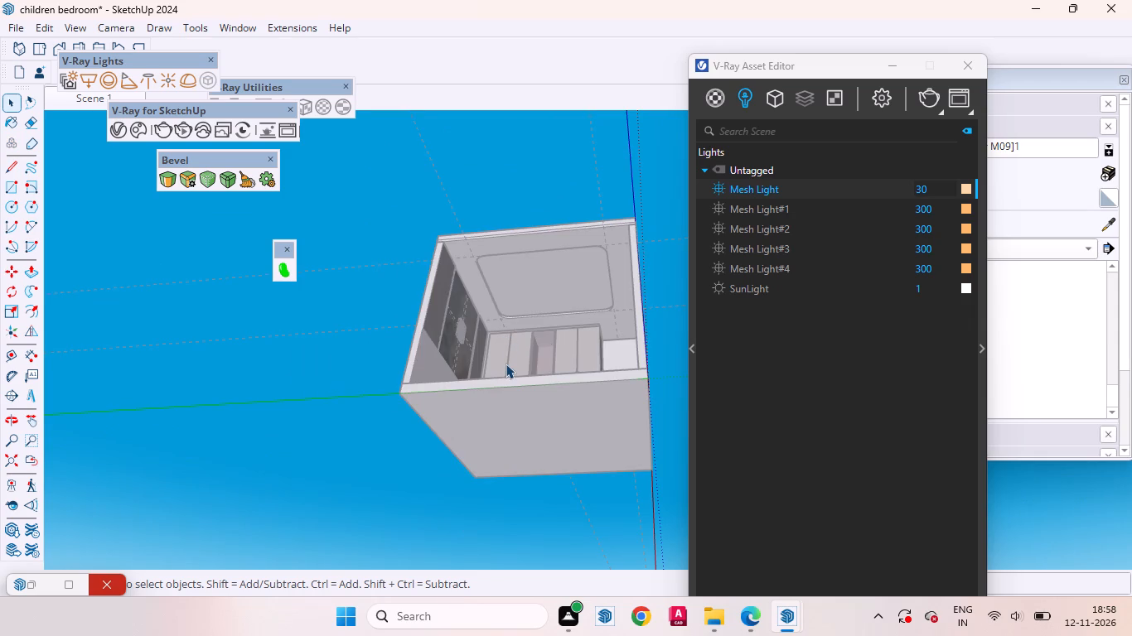
{"action": "key", "text": "c"}
{"action": "scroll", "coordinate": [539, 291], "scroll_direction": "up", "scroll_amount": 16}
{"action": "middle_click_drag", "start_coordinate": [531, 361], "coordinate": [541, 330]}
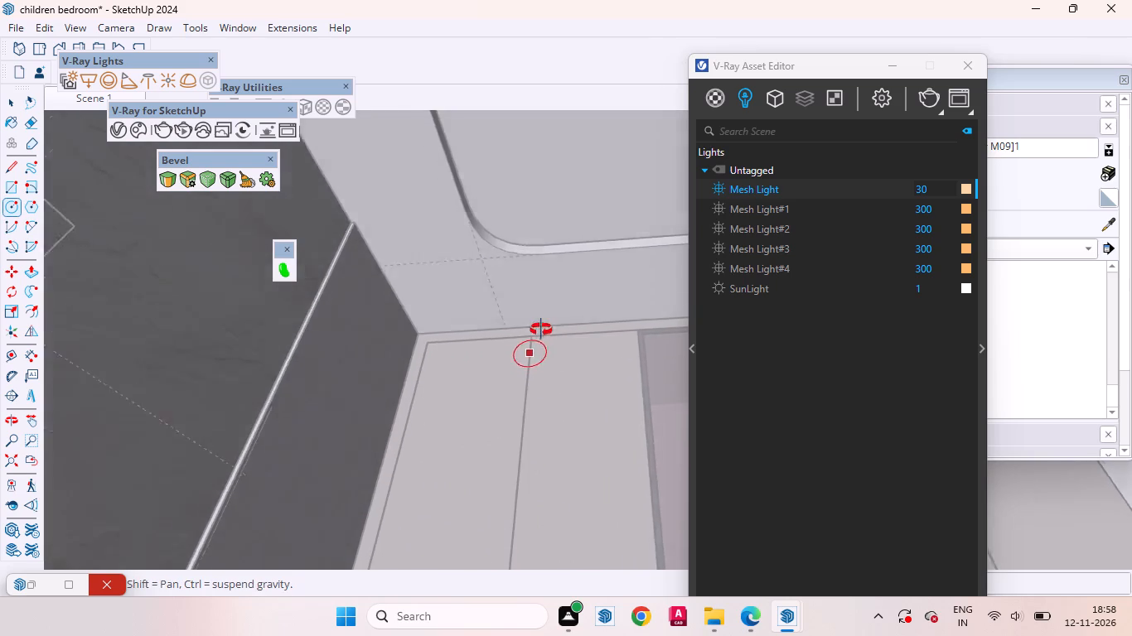
{"action": "middle_click_drag", "start_coordinate": [541, 330], "coordinate": [555, 274]}
{"action": "scroll", "coordinate": [539, 279], "scroll_direction": "up", "scroll_amount": 3}
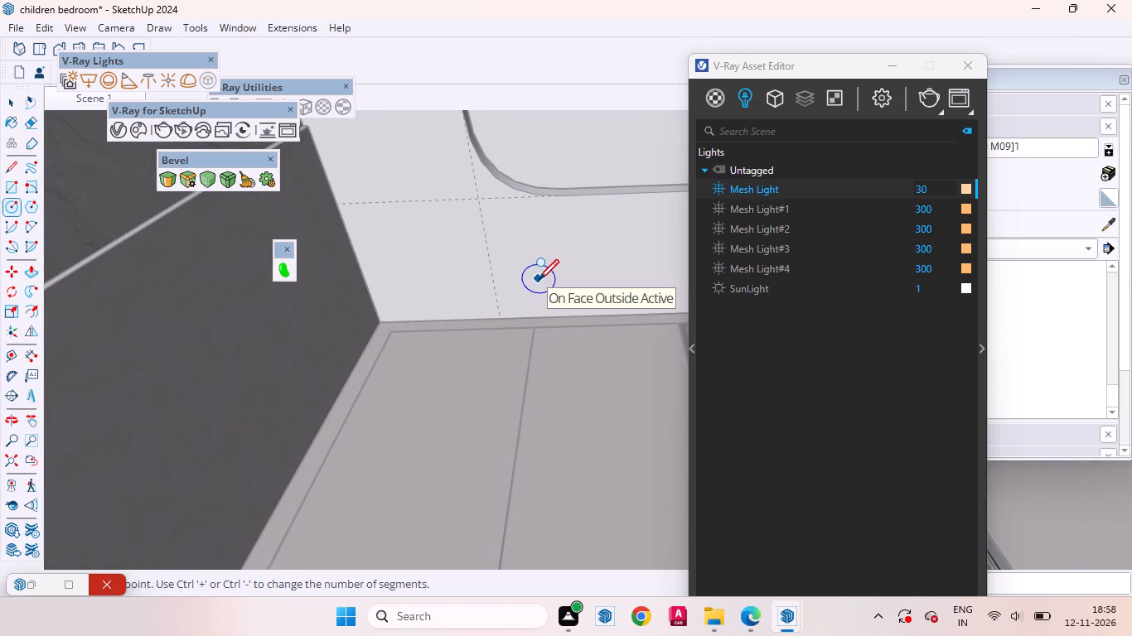
{"action": "left_click", "coordinate": [537, 229]}
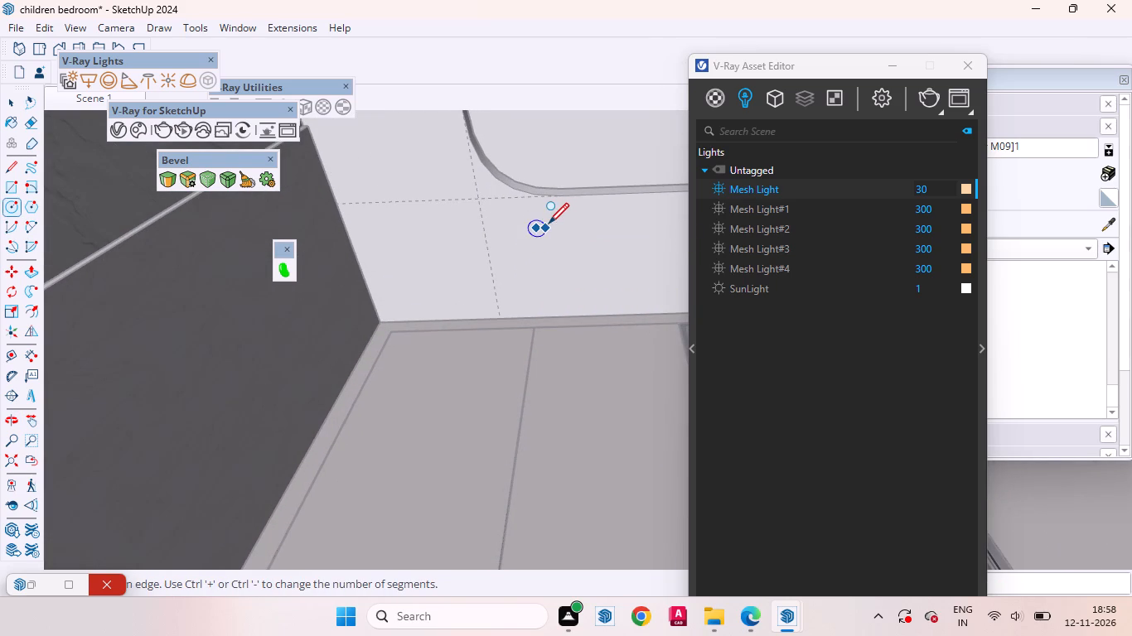
{"action": "scroll", "coordinate": [546, 223], "scroll_direction": "up", "scroll_amount": 6}
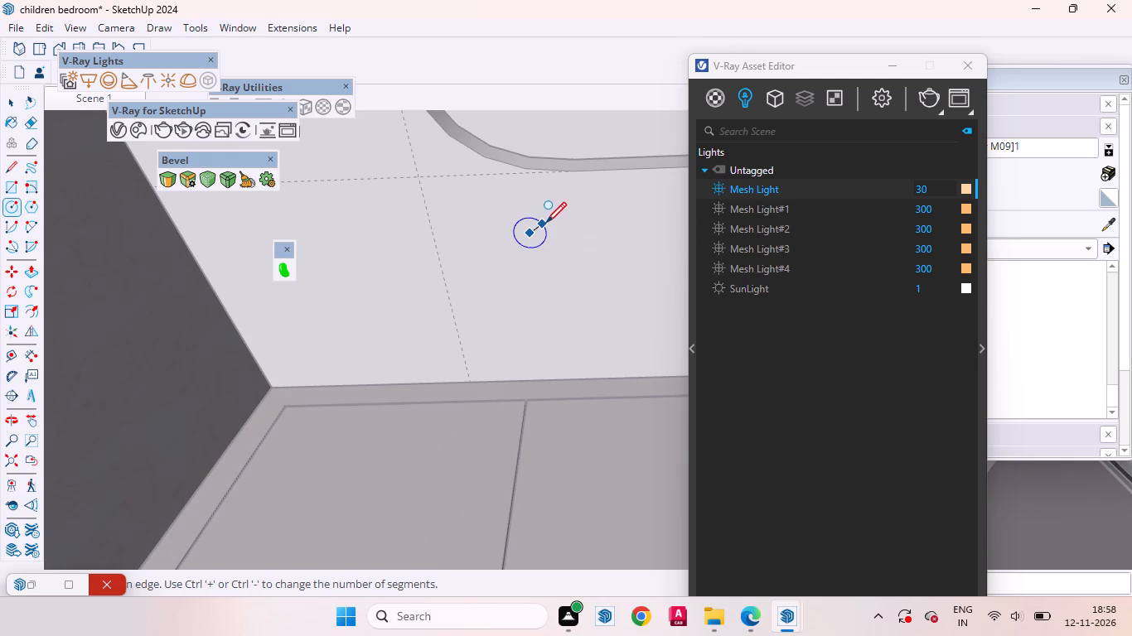
{"action": "left_click", "coordinate": [546, 221]}
Extrude the downlight circle 6 mm with Push/Pull.
{"action": "key", "text": "p"}
{"action": "scroll", "coordinate": [528, 237], "scroll_direction": "up", "scroll_amount": 3}
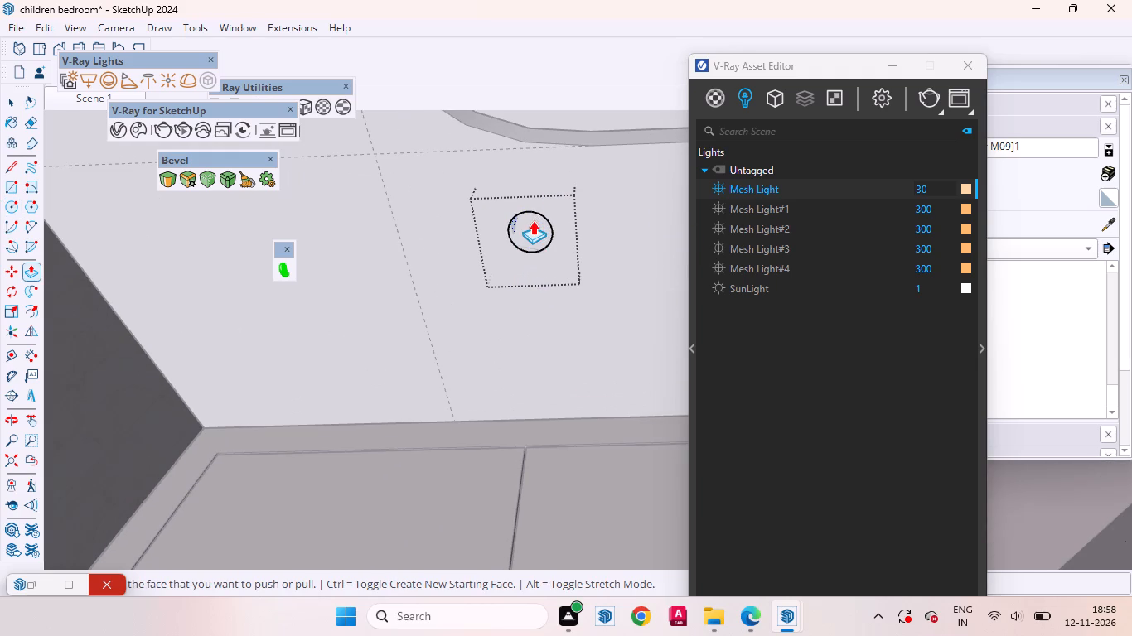
{"action": "left_click", "coordinate": [533, 220]}
{"action": "type", "text": "6mm"}
{"action": "key", "text": "Return"}
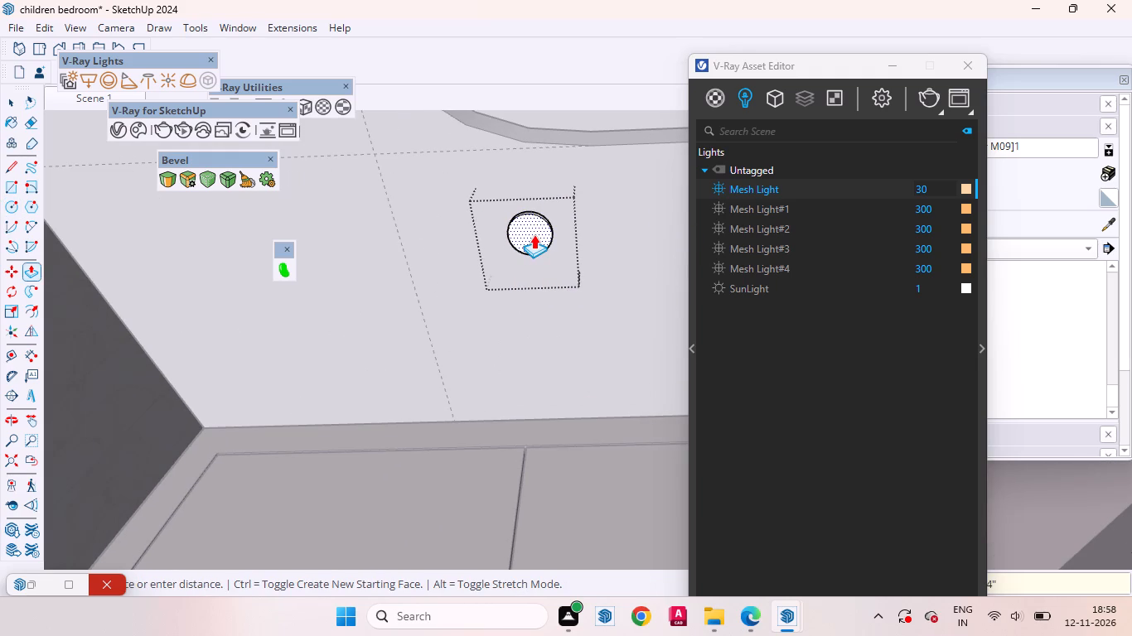
Offset the downlight disc's edge inward to form a narrow outer rim around an inner circle.
{"action": "key", "text": "f"}
{"action": "scroll", "coordinate": [524, 228], "scroll_direction": "up", "scroll_amount": 5}
{"action": "left_click", "coordinate": [522, 228]}
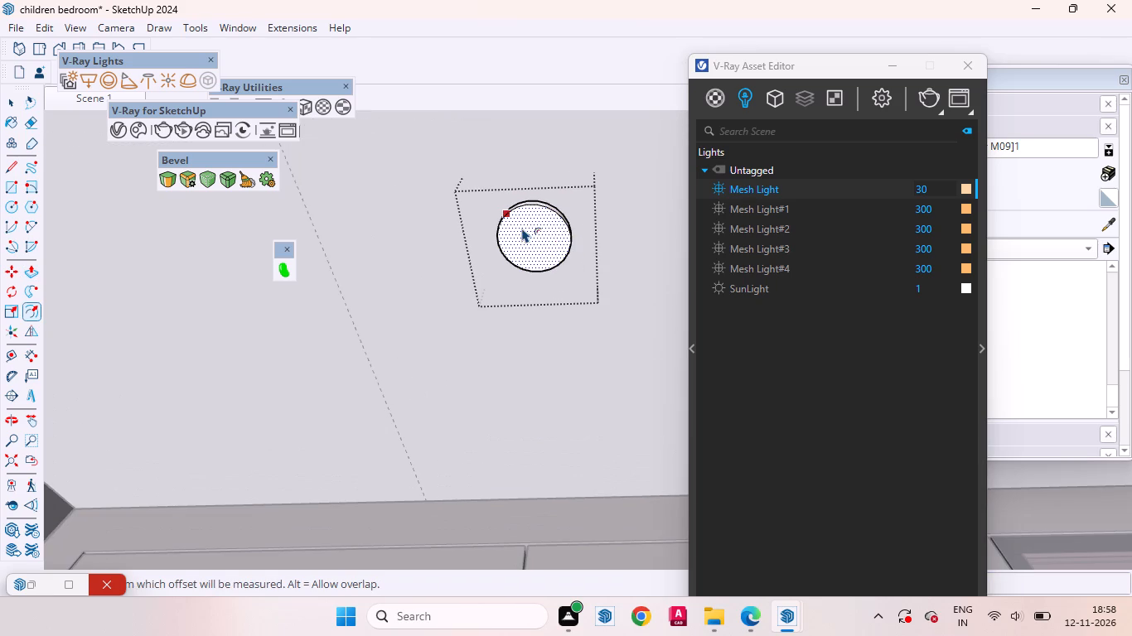
{"action": "scroll", "coordinate": [528, 226], "scroll_direction": "up", "scroll_amount": 7}
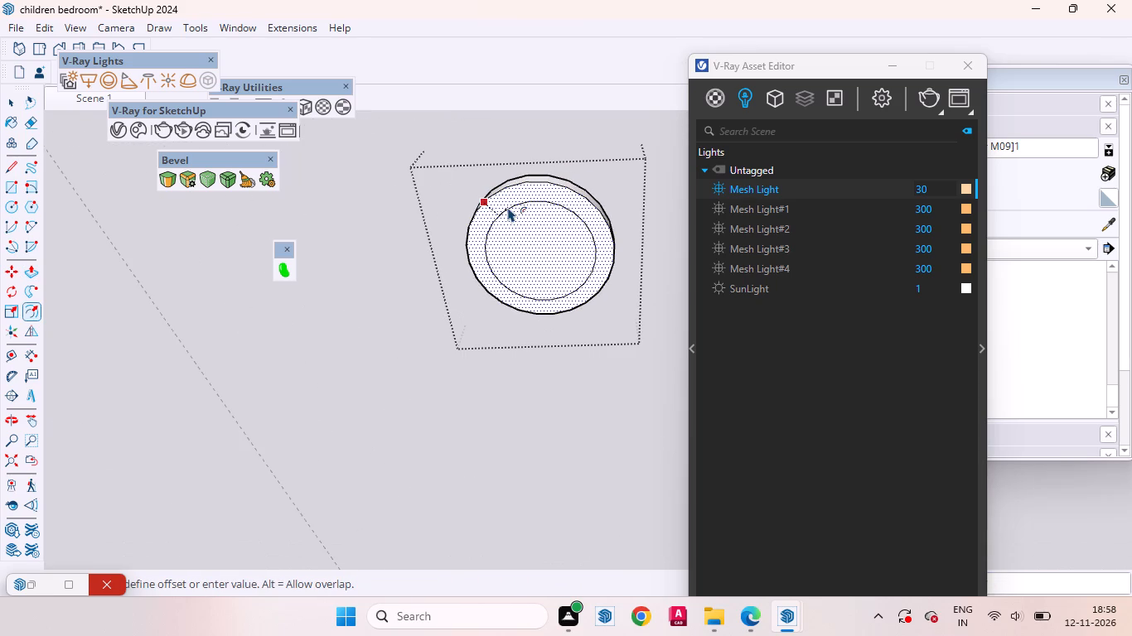
{"action": "left_click", "coordinate": [508, 207]}
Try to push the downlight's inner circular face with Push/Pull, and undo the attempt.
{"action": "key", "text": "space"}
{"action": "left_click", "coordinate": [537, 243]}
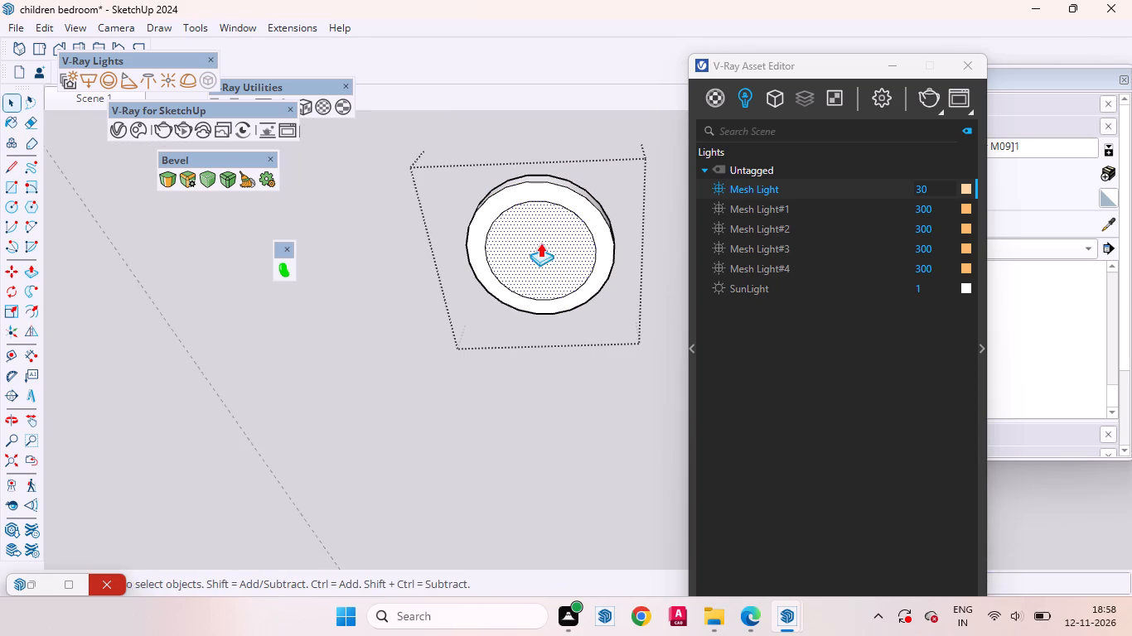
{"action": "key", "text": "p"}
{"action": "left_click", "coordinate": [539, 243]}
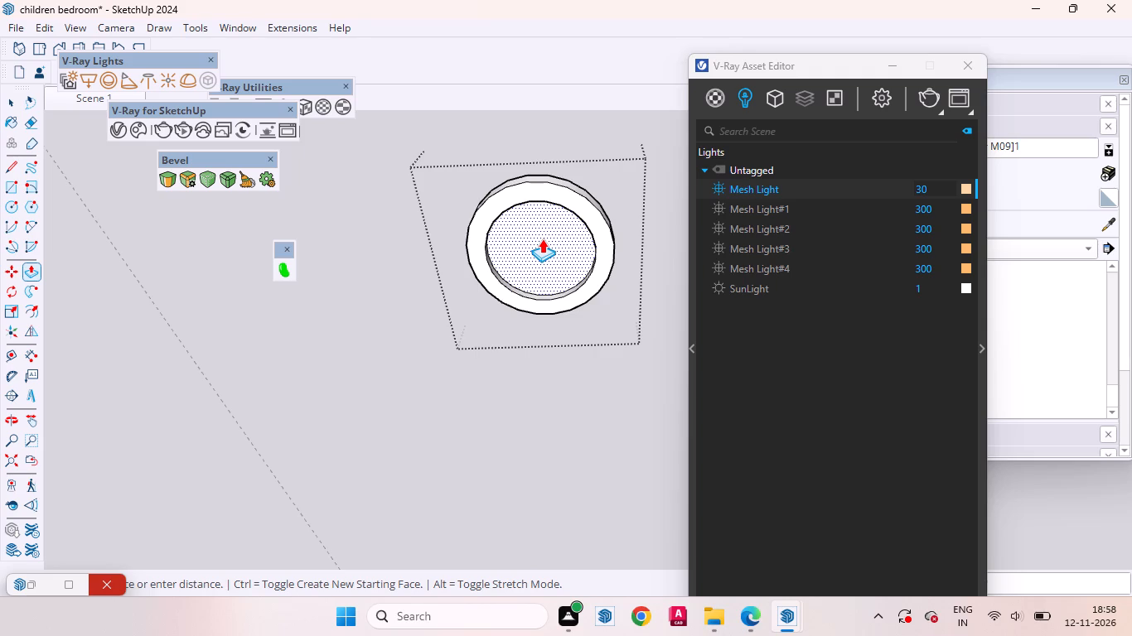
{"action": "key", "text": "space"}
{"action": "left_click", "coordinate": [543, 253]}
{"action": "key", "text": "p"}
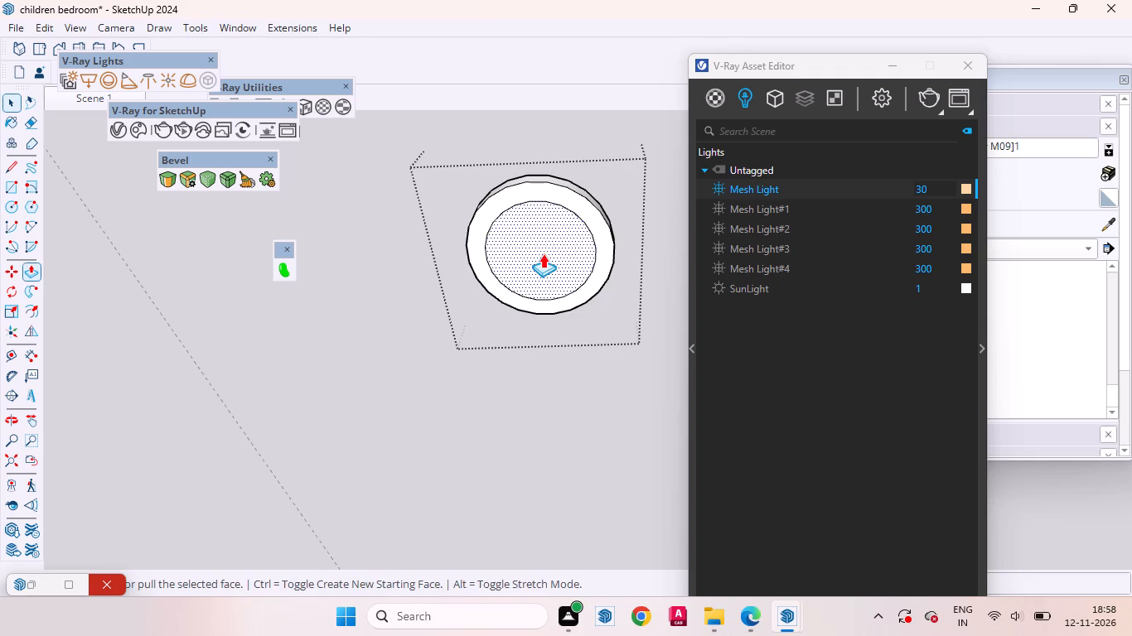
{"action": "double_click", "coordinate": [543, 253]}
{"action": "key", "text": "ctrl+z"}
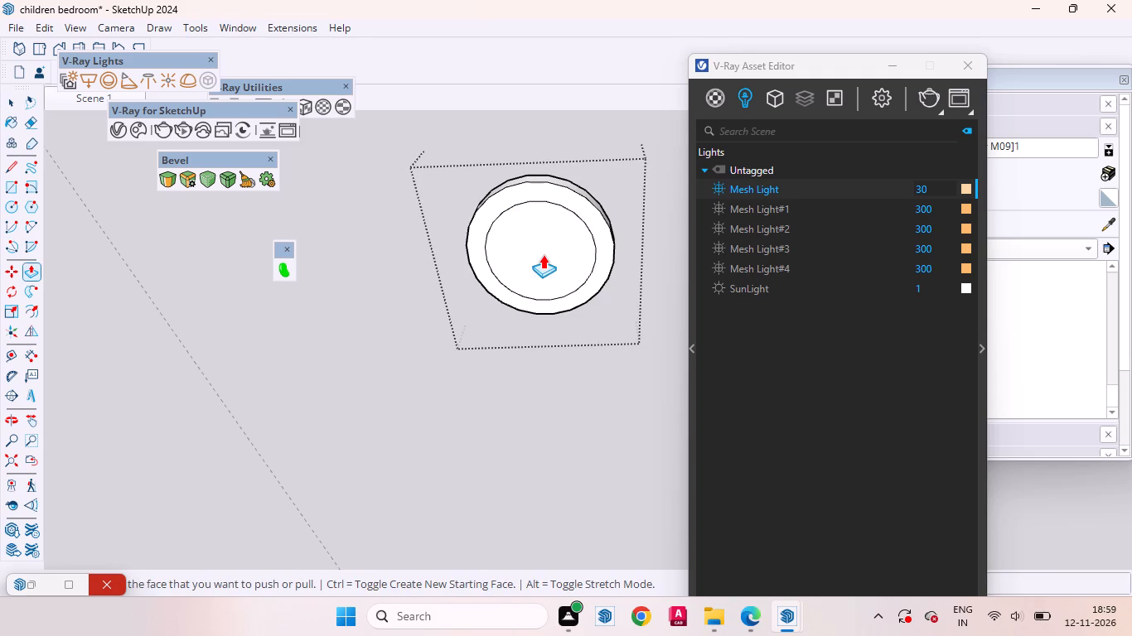
Push the downlight's inner circular face slightly inward to leave a raised rim around it.
{"action": "left_click", "coordinate": [545, 252]}
{"action": "left_click", "coordinate": [546, 248]}
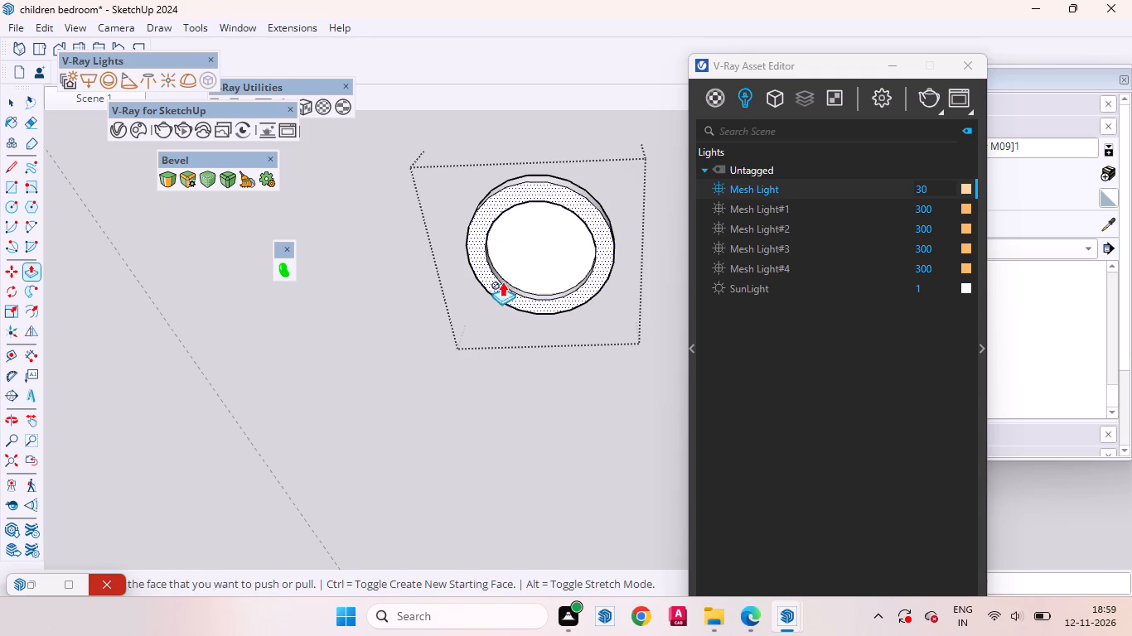
Group the recessed inner face with its edge and convert it to a V-Ray mesh light.
{"action": "key", "text": "space"}
{"action": "double_click", "coordinate": [537, 259]}
{"action": "right_click", "coordinate": [537, 259]}
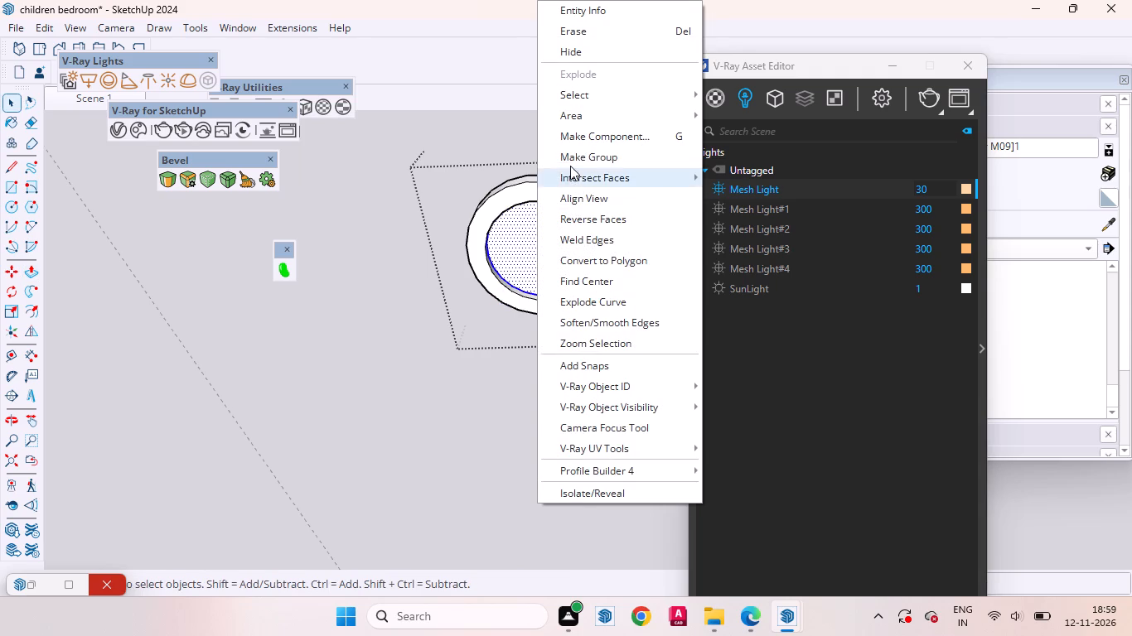
{"action": "left_click", "coordinate": [570, 164]}
{"action": "left_click", "coordinate": [205, 81]}
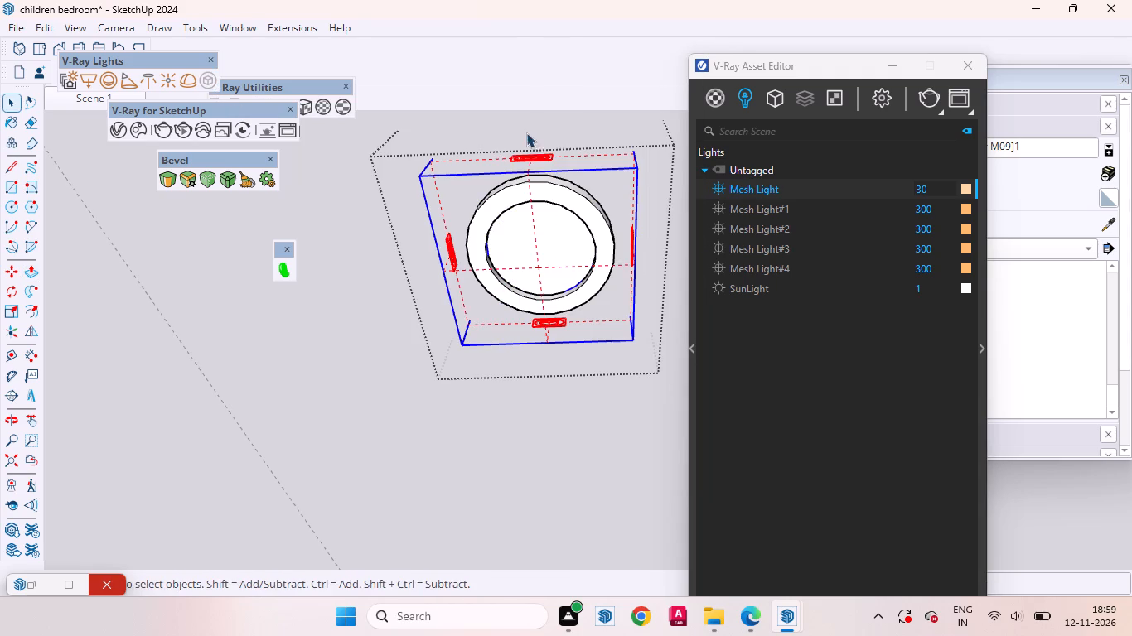
Place a V-Ray IES light using cylinder-wide.ies from the ies-lights-pack folder at the downlight's inner circle.
{"action": "left_click", "coordinate": [146, 81]}
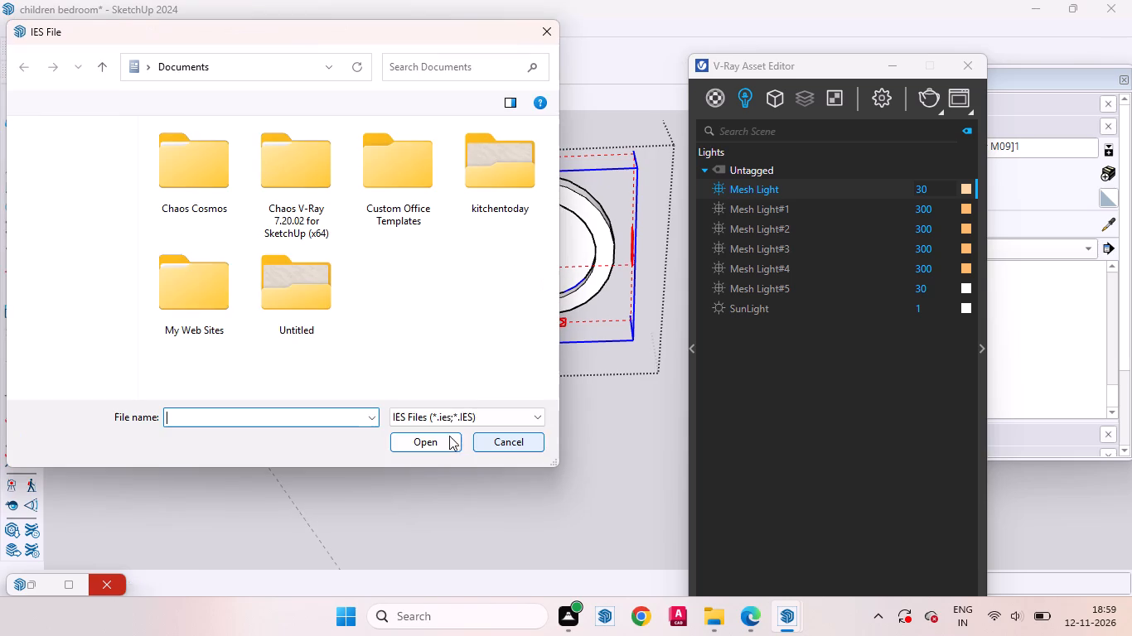
{"action": "scroll", "coordinate": [246, 267], "scroll_direction": "up", "scroll_amount": 3}
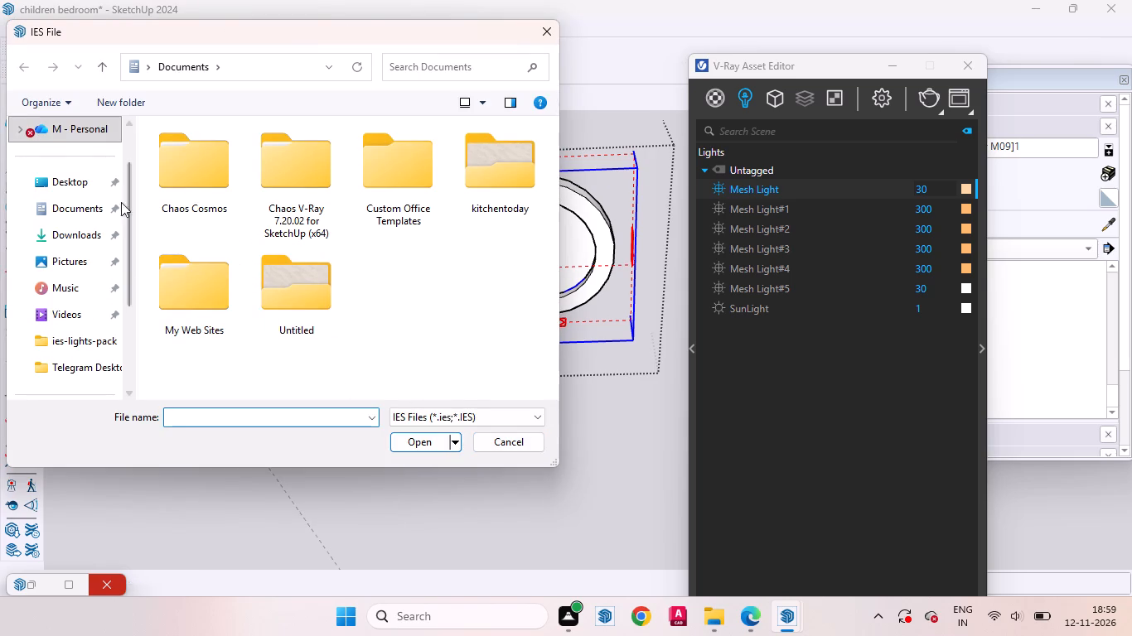
{"action": "scroll", "coordinate": [73, 143], "scroll_direction": "up", "scroll_amount": 3}
{"action": "left_click", "coordinate": [75, 137]}
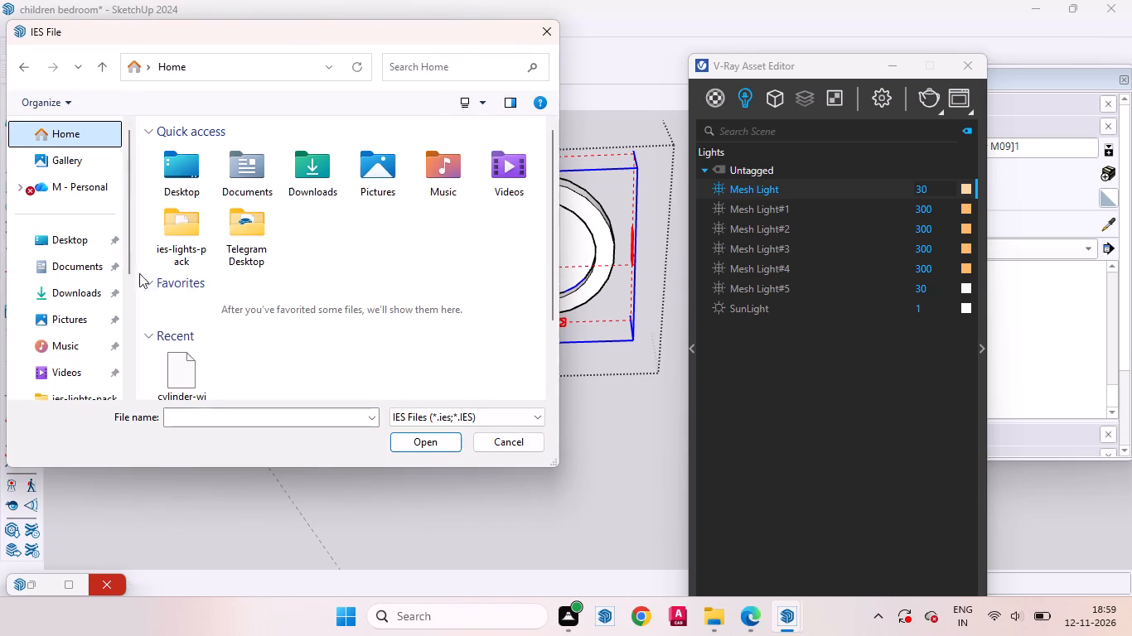
{"action": "left_click", "coordinate": [158, 223]}
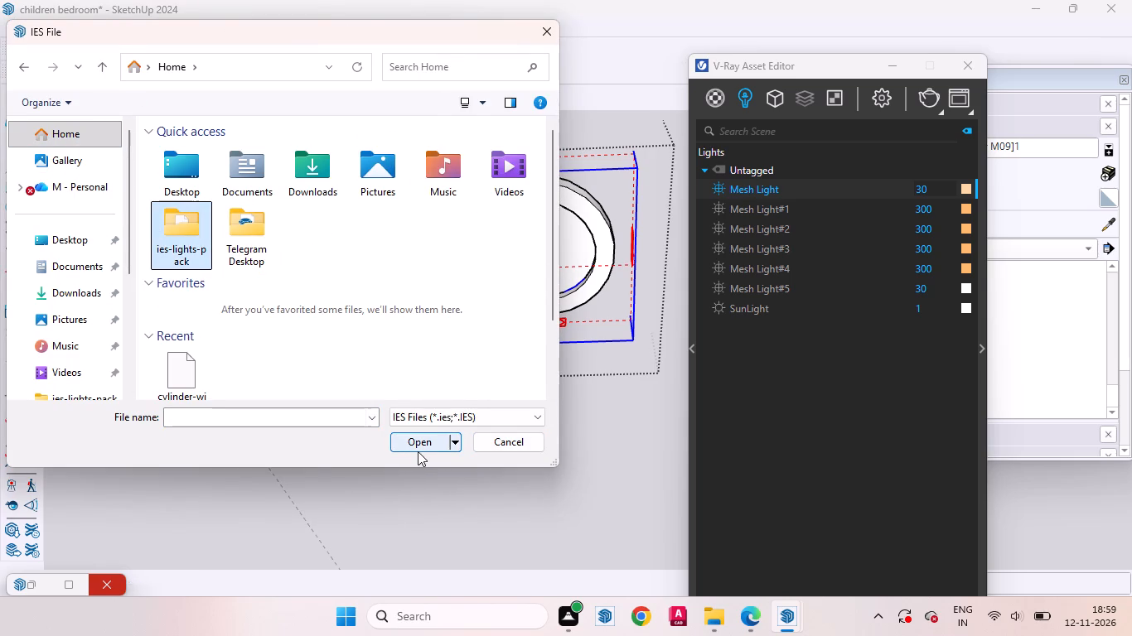
{"action": "left_click", "coordinate": [418, 449]}
{"action": "left_click", "coordinate": [238, 240]}
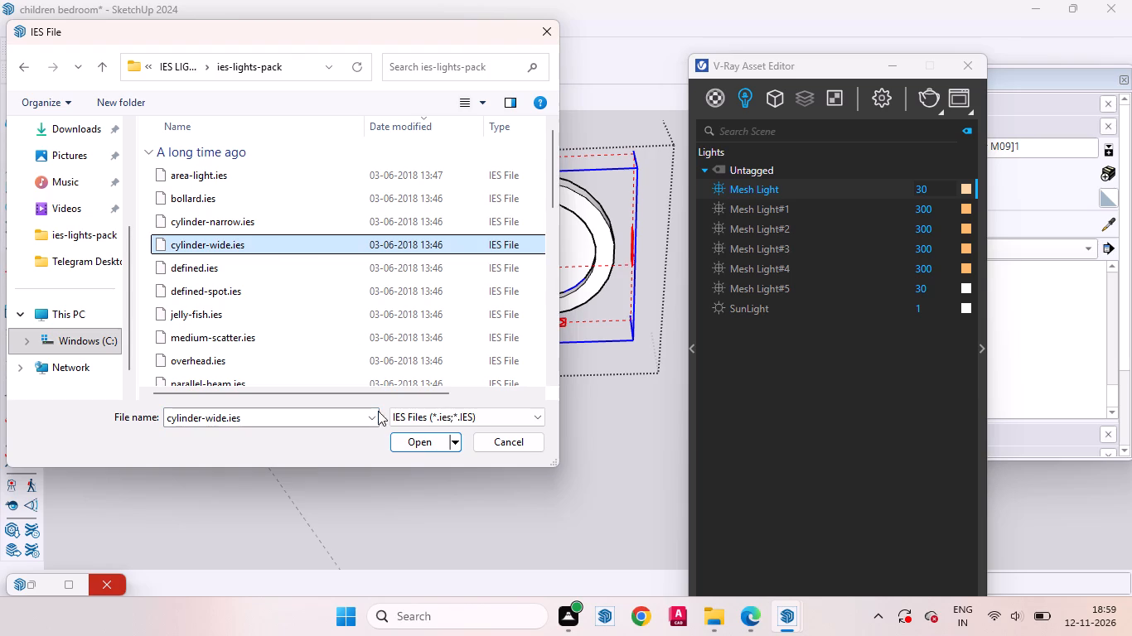
{"action": "left_click", "coordinate": [426, 442]}
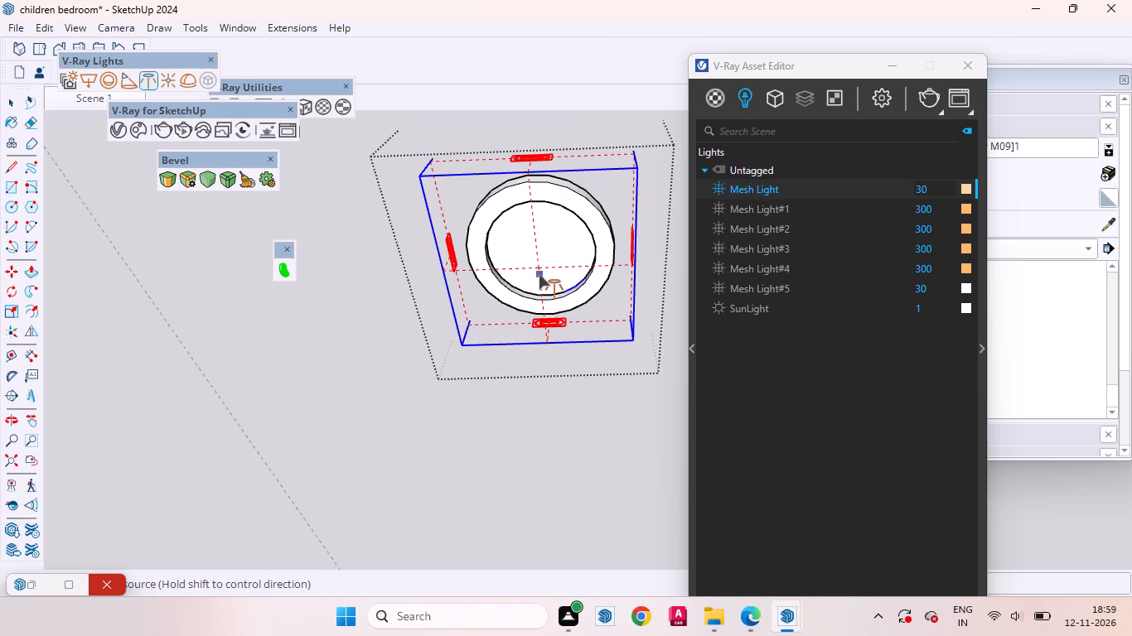
{"action": "left_click", "coordinate": [539, 269]}
{"action": "key", "text": "space"}
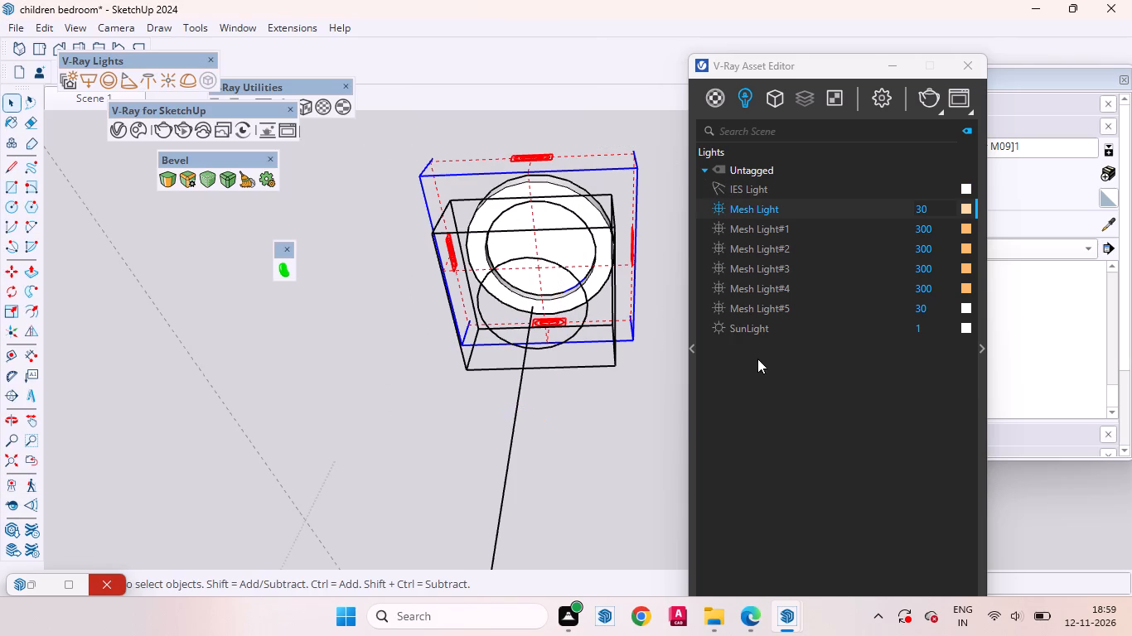
Set the intensity of Mesh Light to 40.
{"action": "left_click", "coordinate": [933, 206]}
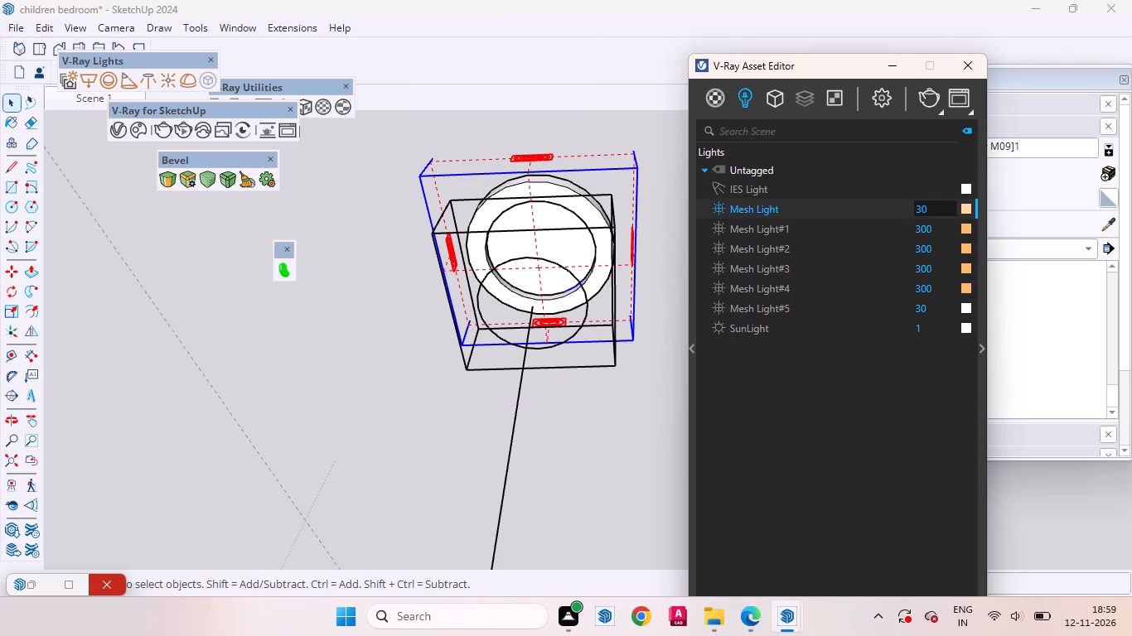
{"action": "left_click_drag", "start_coordinate": [930, 209], "coordinate": [902, 211]}
{"action": "key", "text": "BackSpace"}
{"action": "type", "text": "70"}
{"action": "key", "text": "BackSpace"}
{"action": "key", "text": "BackSpace"}
{"action": "type", "text": "40"}
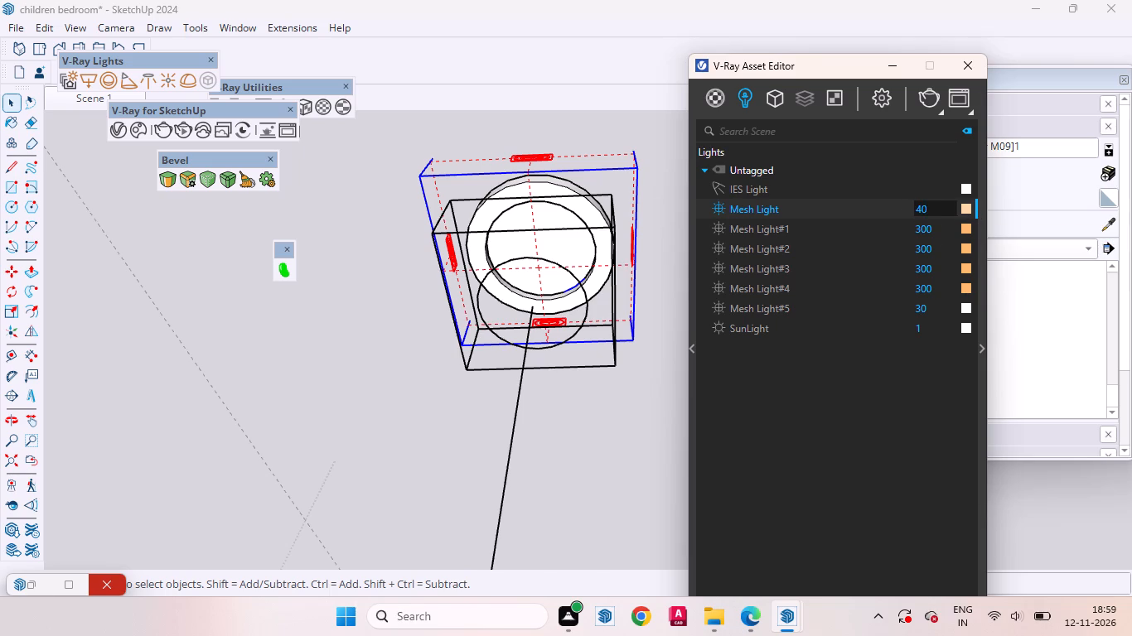
Set Mesh Light#5's intensity to 50 and copy Mesh Light's warm colour onto it.
{"action": "left_click_drag", "start_coordinate": [931, 309], "coordinate": [879, 312]}
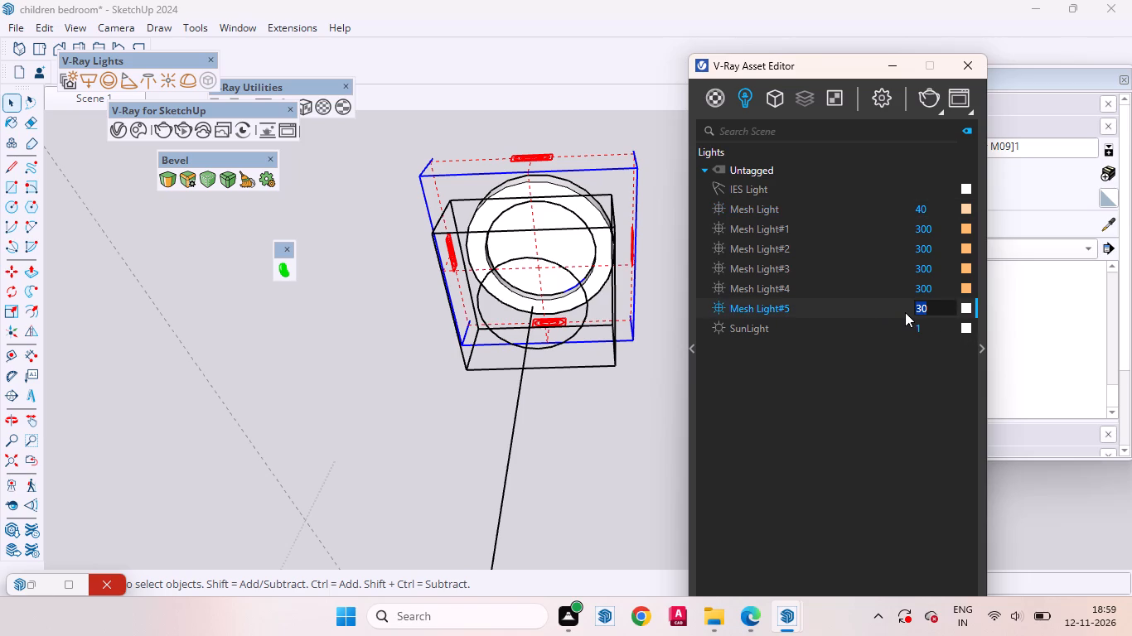
{"action": "key", "text": "BackSpace"}
{"action": "type", "text": "50"}
{"action": "left_click_drag", "start_coordinate": [966, 187], "coordinate": [971, 211]}
{"action": "left_click", "coordinate": [971, 210]}
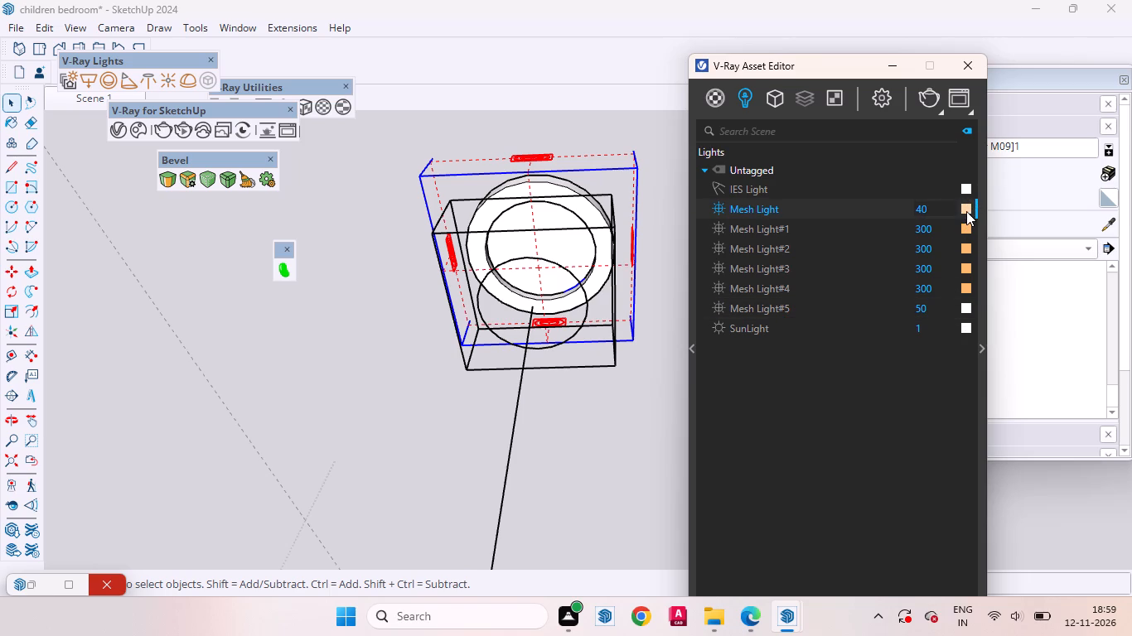
{"action": "left_click_drag", "start_coordinate": [966, 209], "coordinate": [967, 310]}
Return to Scene 1, move the V-Ray Asset Editor clear of the room, and exit the downlight group.
{"action": "scroll", "coordinate": [478, 331], "scroll_direction": "up", "scroll_amount": 1}
{"action": "scroll", "coordinate": [480, 333], "scroll_direction": "down", "scroll_amount": 16}
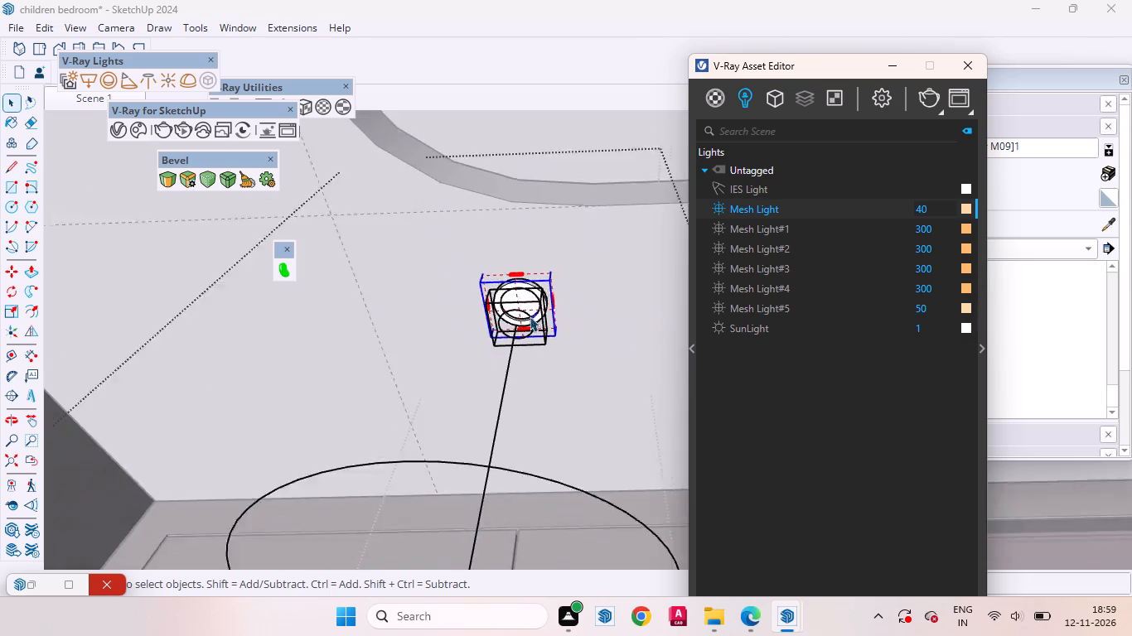
{"action": "scroll", "coordinate": [530, 316], "scroll_direction": "down", "scroll_amount": 20}
{"action": "scroll", "coordinate": [530, 316], "scroll_direction": "down", "scroll_amount": 3}
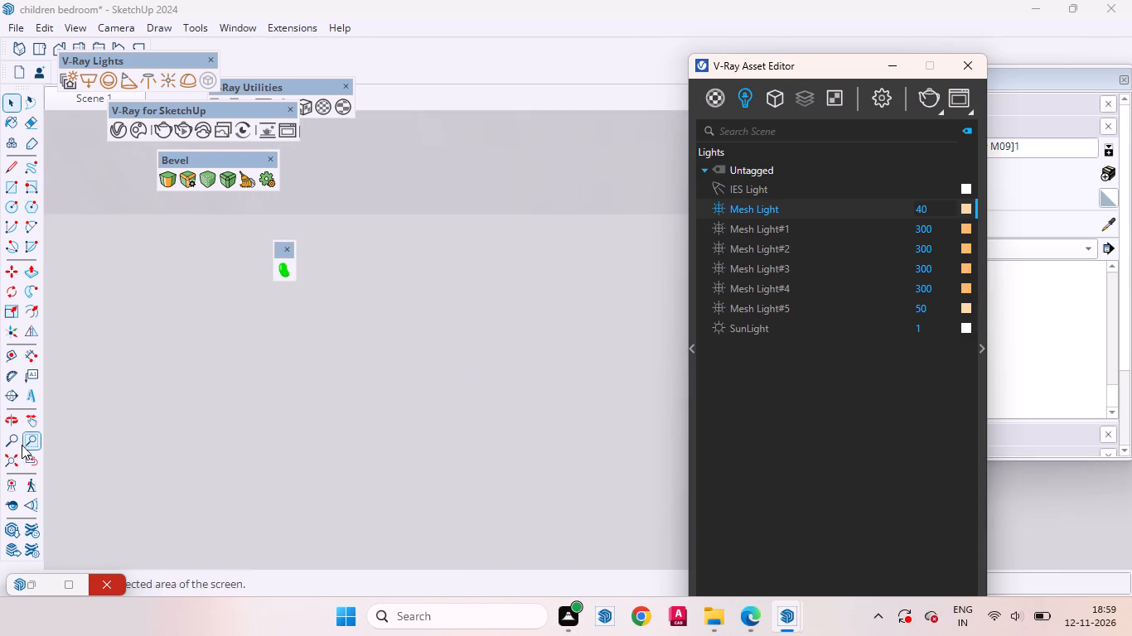
{"action": "left_click", "coordinate": [68, 99]}
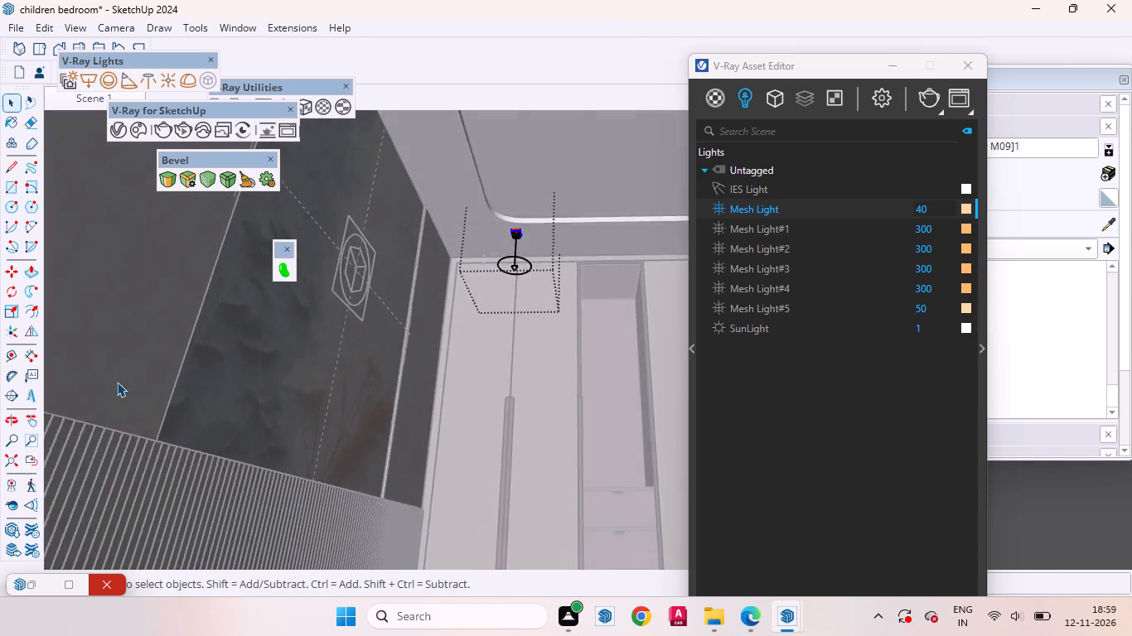
{"action": "left_click_drag", "start_coordinate": [819, 66], "coordinate": [1008, 267]}
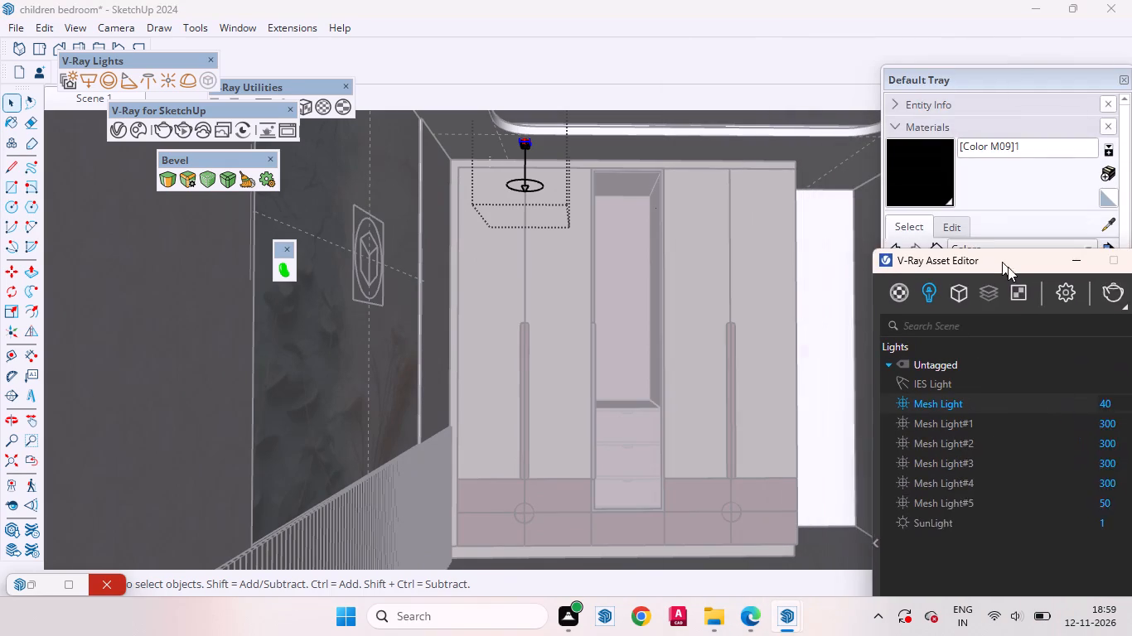
{"action": "left_click_drag", "start_coordinate": [1008, 267], "coordinate": [1030, 267]}
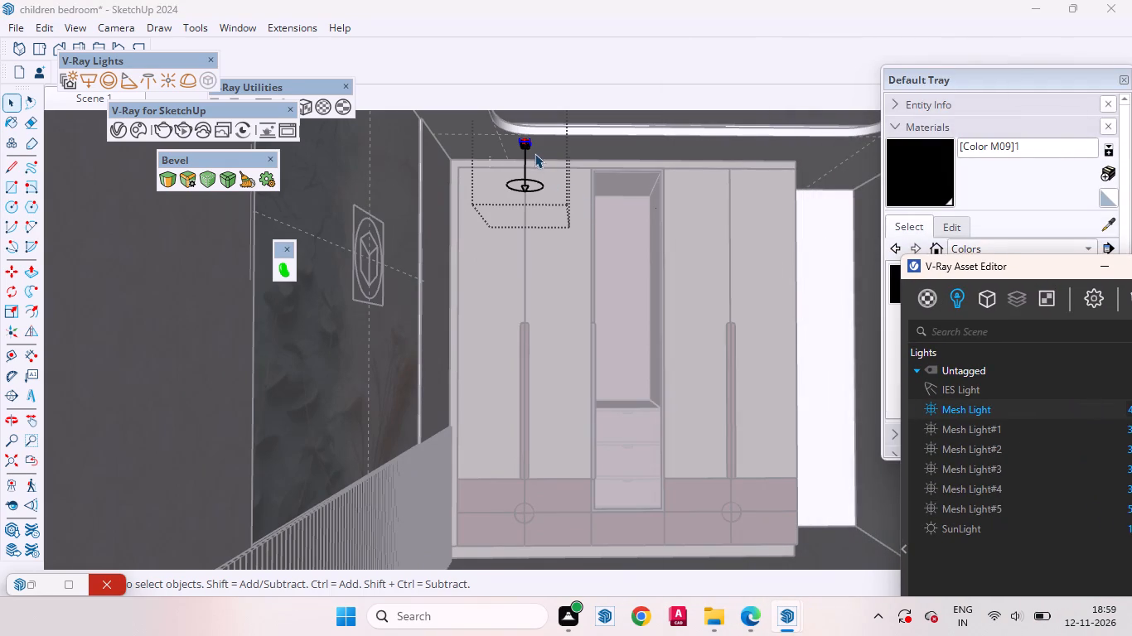
{"action": "scroll", "coordinate": [577, 261], "scroll_direction": "down", "scroll_amount": 9}
{"action": "left_click", "coordinate": [330, 355]}
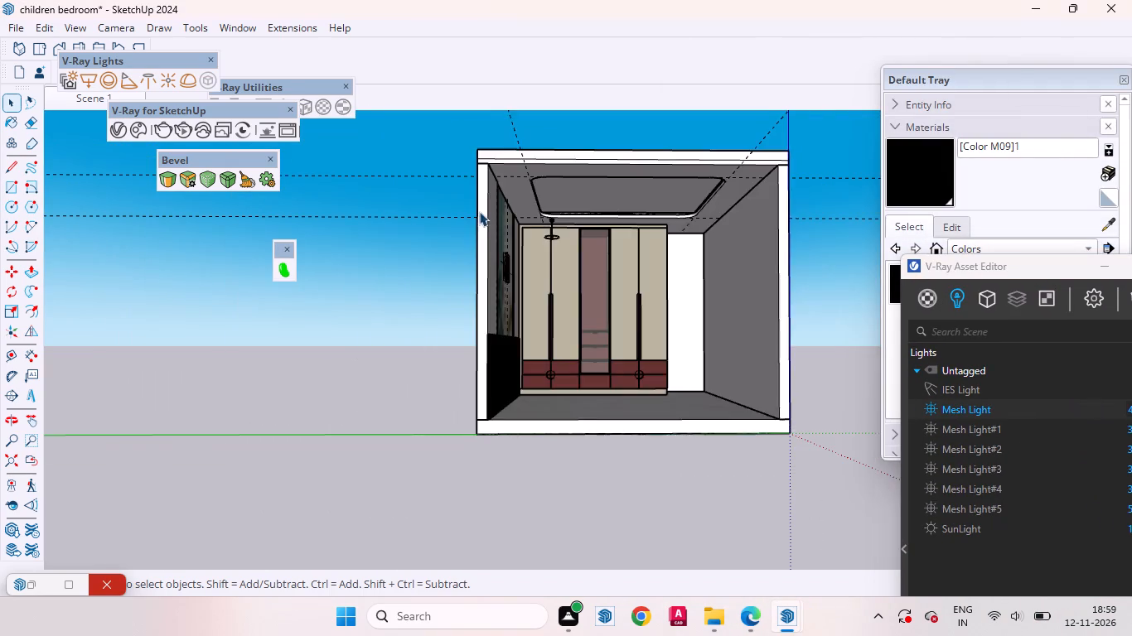
Add a ceiling guide about 1' 8" from the side wall's top edge, aligned with the first wardrobe door joint.
{"action": "scroll", "coordinate": [542, 219], "scroll_direction": "up", "scroll_amount": 8}
{"action": "scroll", "coordinate": [510, 253], "scroll_direction": "down", "scroll_amount": 4}
{"action": "middle_click_drag", "start_coordinate": [530, 246], "coordinate": [526, 148]}
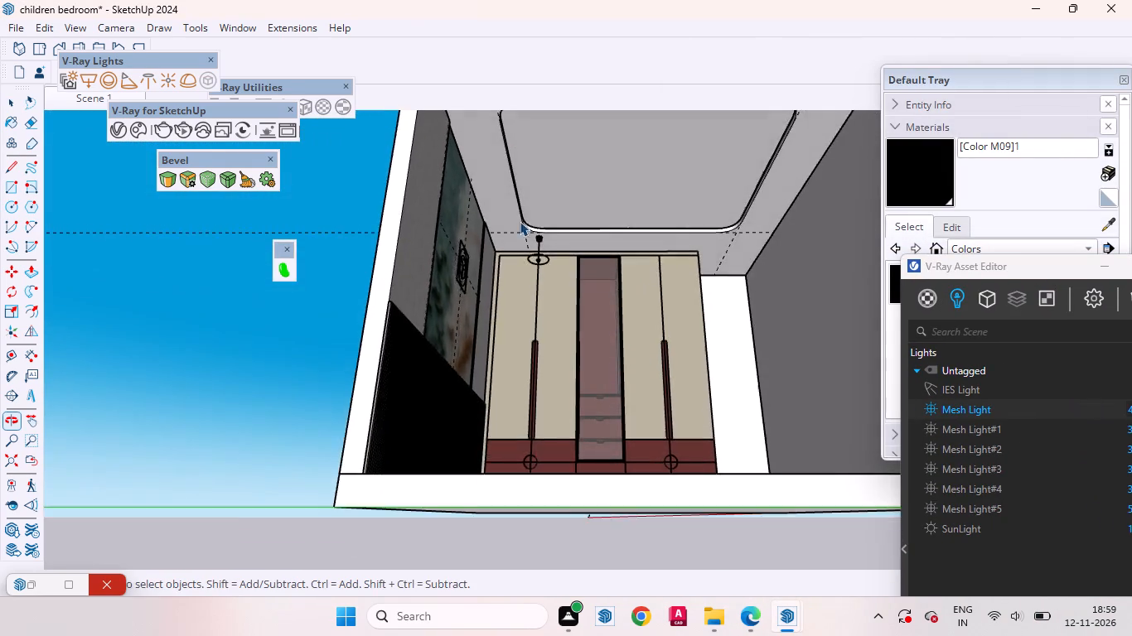
{"action": "scroll", "coordinate": [517, 235], "scroll_direction": "up", "scroll_amount": 13}
{"action": "middle_click_drag", "start_coordinate": [499, 357], "coordinate": [491, 192]}
{"action": "scroll", "coordinate": [489, 195], "scroll_direction": "up", "scroll_amount": 3}
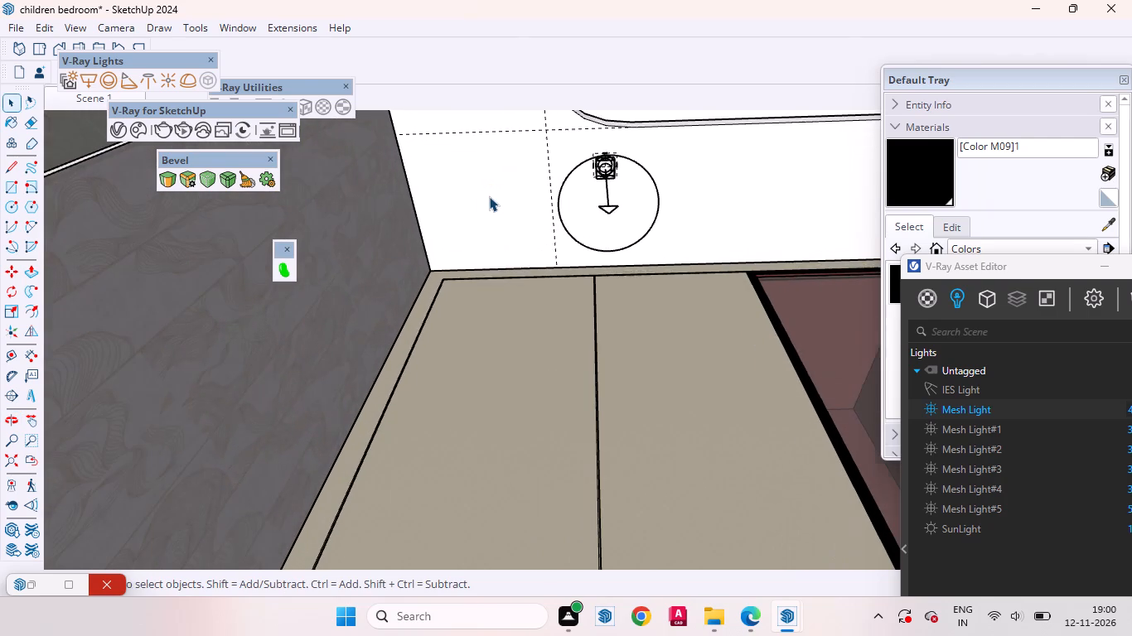
{"action": "key", "text": "t"}
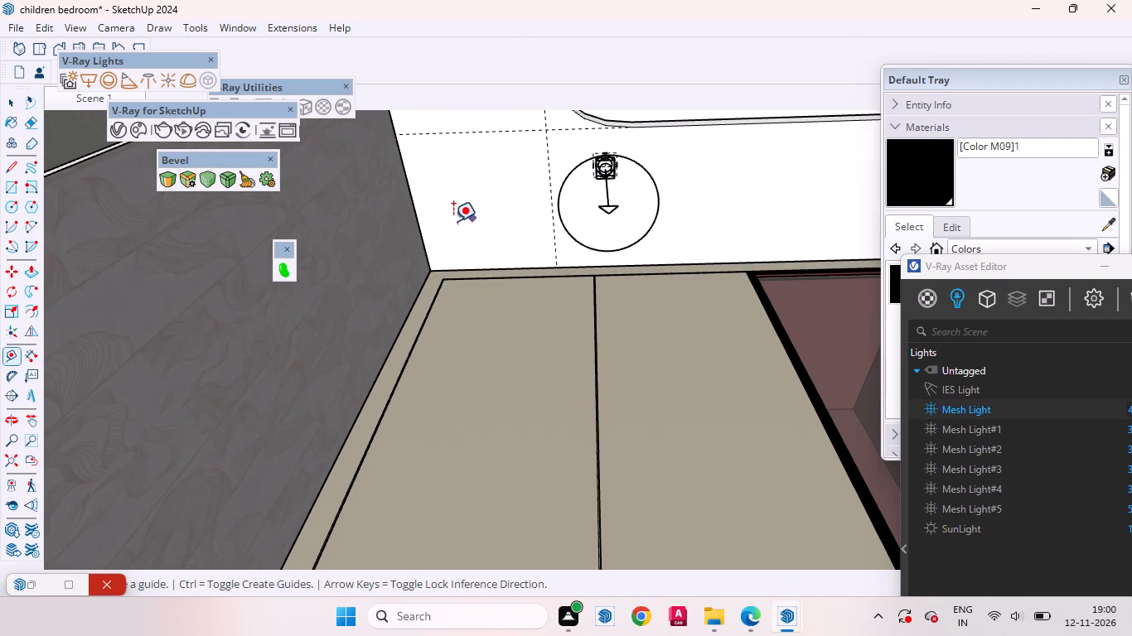
{"action": "left_click", "coordinate": [417, 216]}
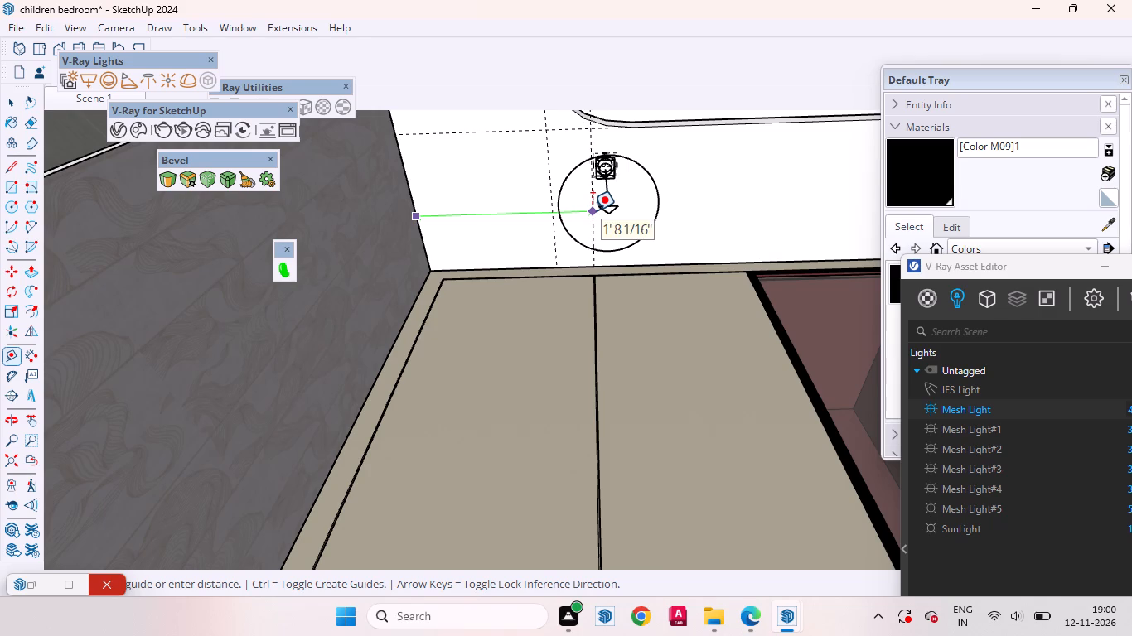
{"action": "left_click", "coordinate": [593, 210]}
{"action": "key", "text": "space"}
Move the downlight group with its IES light sideways along the ceiling to centre it on the new guide.
{"action": "middle_click_drag", "start_coordinate": [604, 282], "coordinate": [597, 445]}
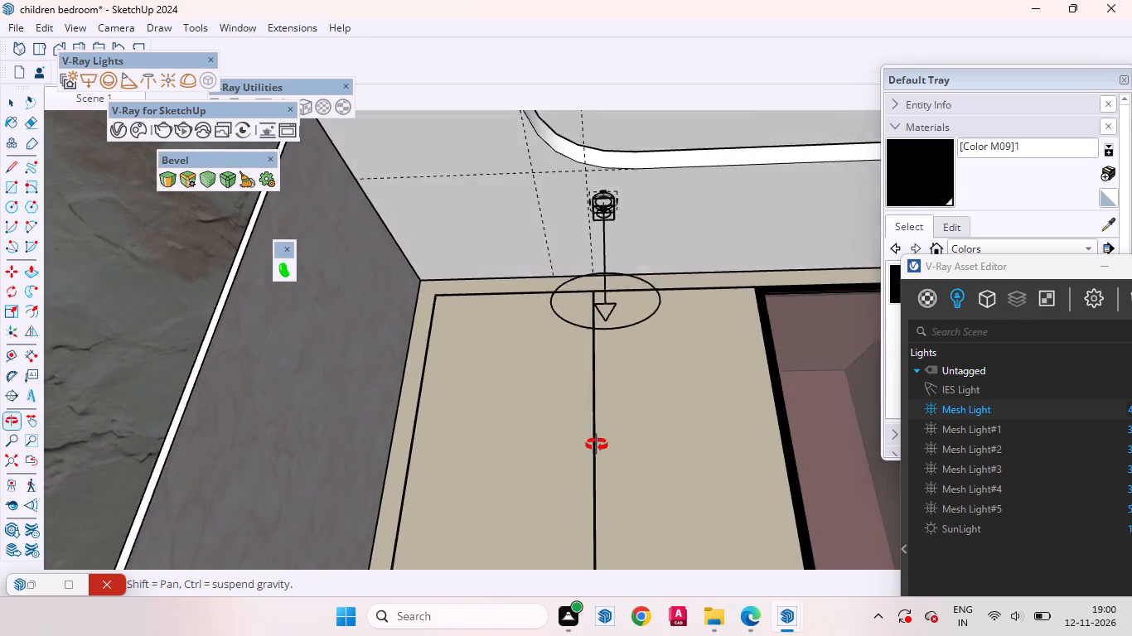
{"action": "middle_click_drag", "start_coordinate": [597, 445], "coordinate": [609, 401]}
{"action": "scroll", "coordinate": [617, 217], "scroll_direction": "up", "scroll_amount": 4}
{"action": "left_click", "coordinate": [608, 191]}
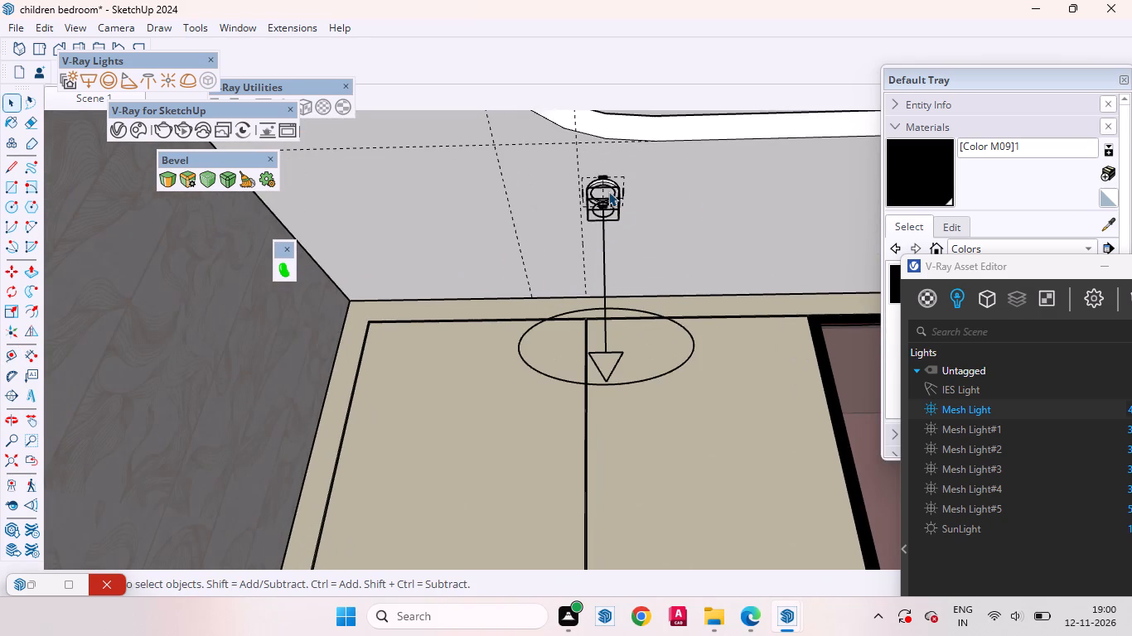
{"action": "key", "text": "m"}
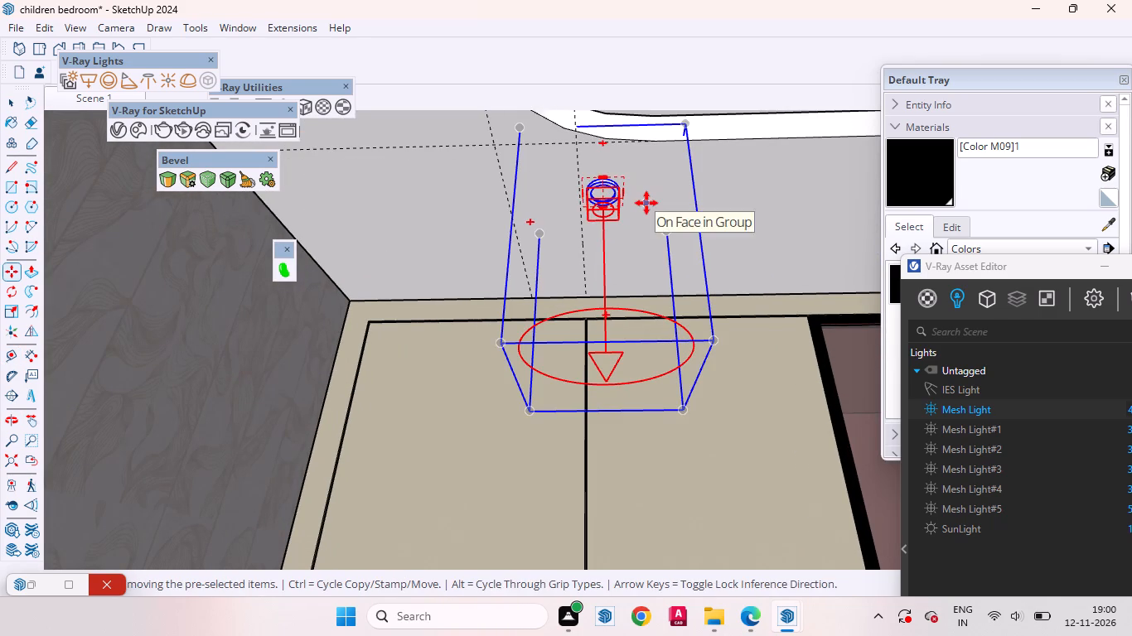
{"action": "left_click", "coordinate": [646, 203]}
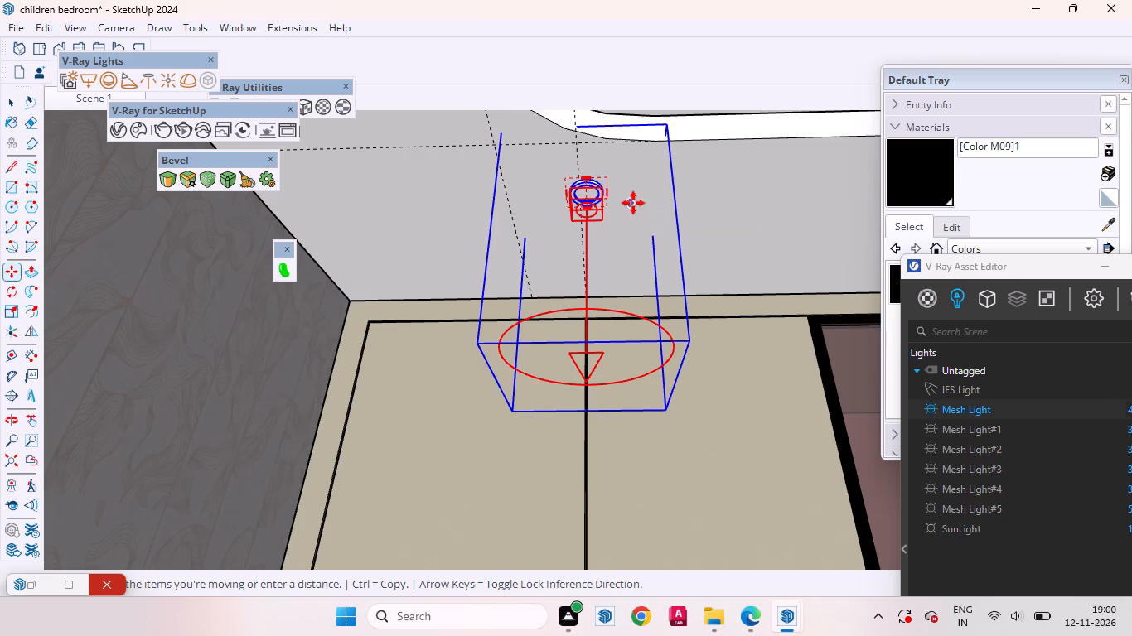
{"action": "left_click", "coordinate": [632, 203]}
{"action": "scroll", "coordinate": [602, 168], "scroll_direction": "up", "scroll_amount": 3}
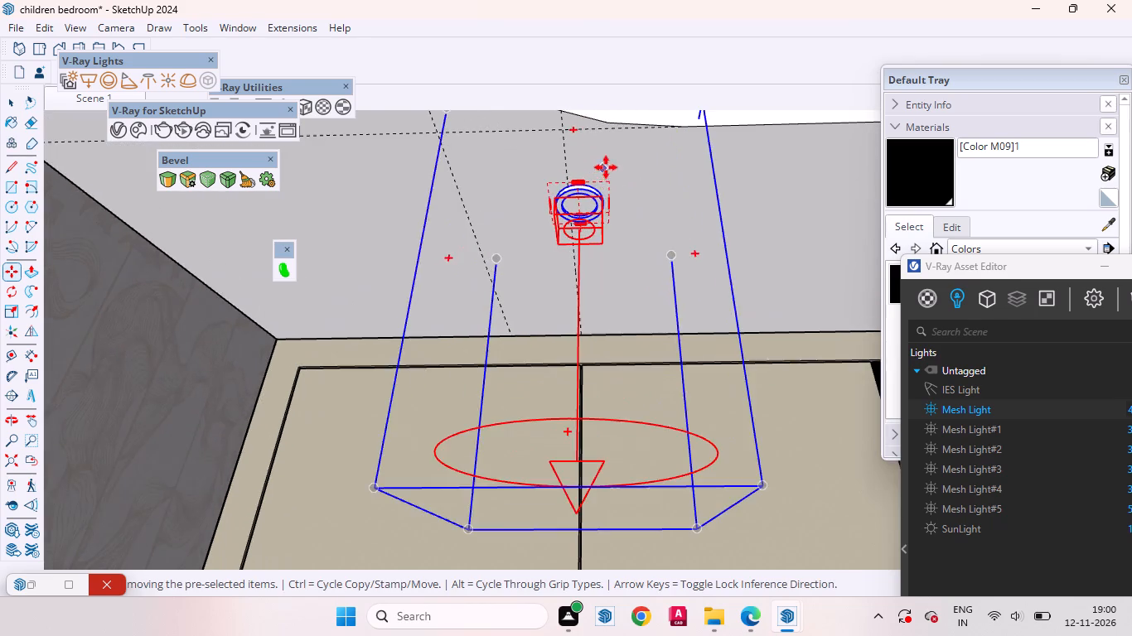
{"action": "scroll", "coordinate": [606, 167], "scroll_direction": "up", "scroll_amount": 4}
{"action": "left_click", "coordinate": [665, 200]}
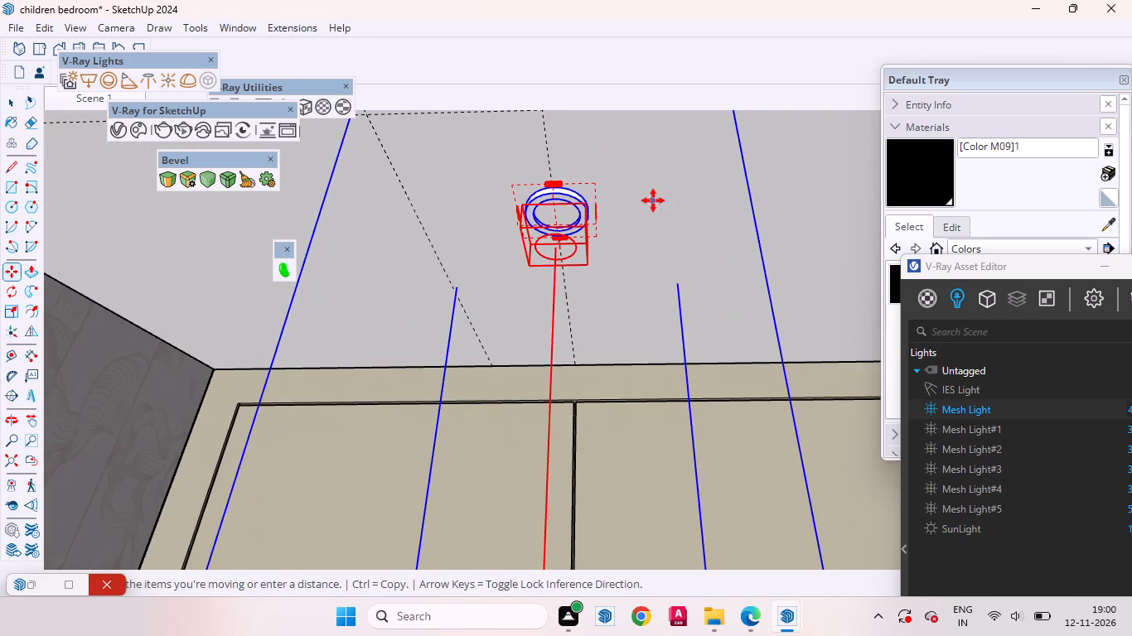
{"action": "left_click", "coordinate": [653, 200]}
{"action": "key", "text": "space"}
Copy the downlight group with its IES light straight along the wardrobe-side ceiling border to above the second pair of wardrobe doors' joint.
{"action": "scroll", "coordinate": [621, 239], "scroll_direction": "down", "scroll_amount": 9}
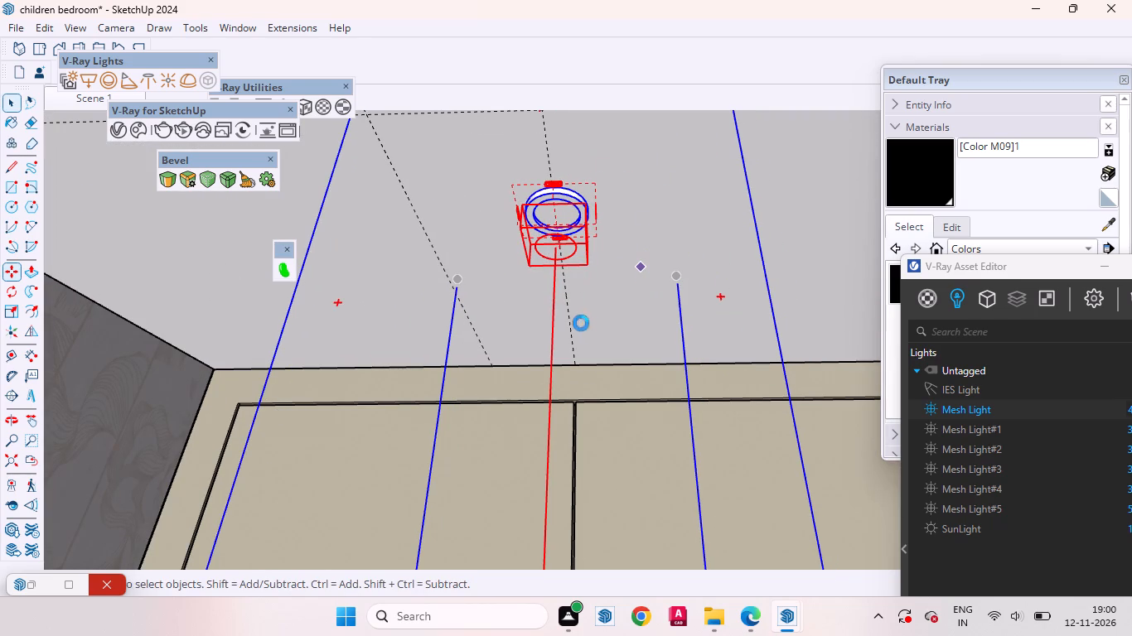
{"action": "scroll", "coordinate": [570, 300], "scroll_direction": "down", "scroll_amount": 13}
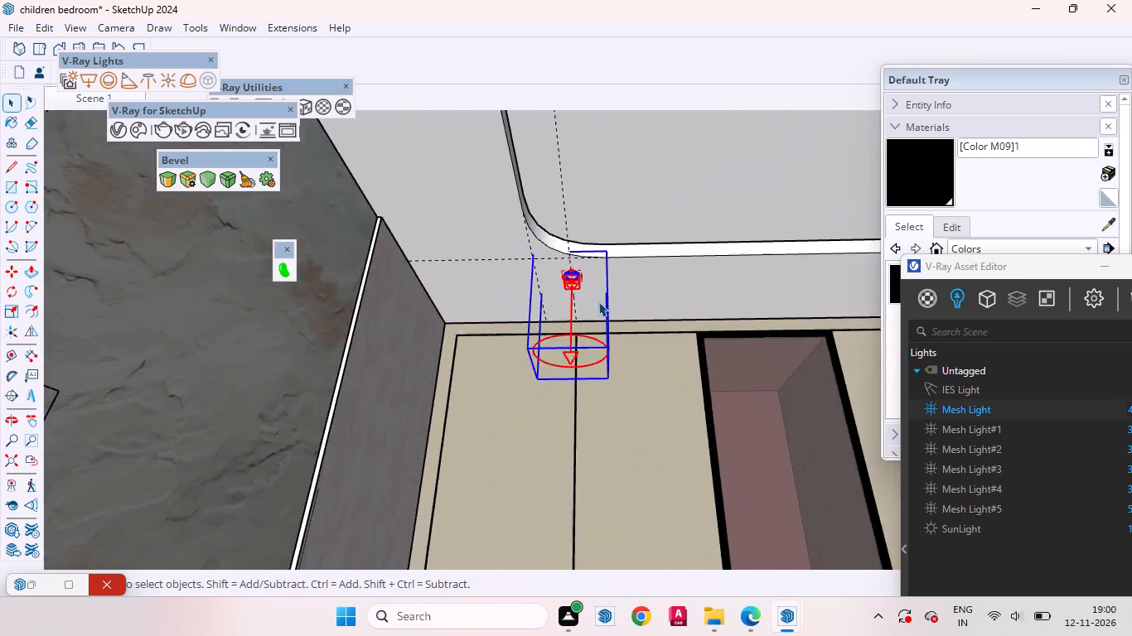
{"action": "scroll", "coordinate": [598, 301], "scroll_direction": "down", "scroll_amount": 20}
{"action": "left_click", "coordinate": [359, 384]}
{"action": "scroll", "coordinate": [554, 278], "scroll_direction": "up", "scroll_amount": 8}
{"action": "middle_click_drag", "start_coordinate": [548, 345], "coordinate": [532, 309]}
{"action": "scroll", "coordinate": [507, 365], "scroll_direction": "down", "scroll_amount": 8}
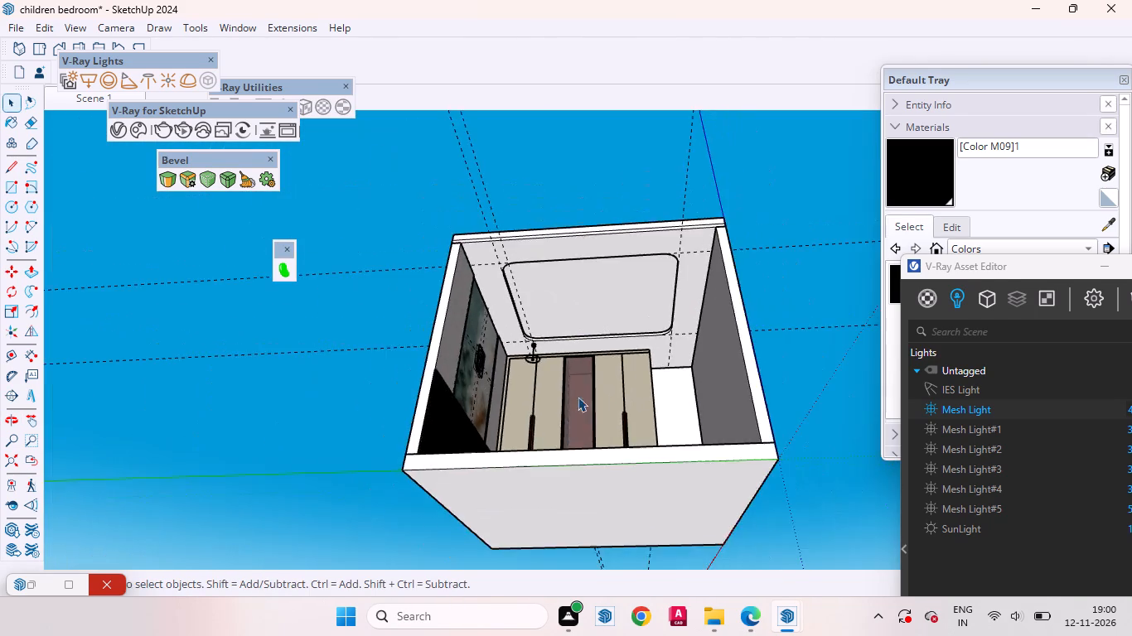
{"action": "scroll", "coordinate": [534, 329], "scroll_direction": "up", "scroll_amount": 8}
{"action": "left_click", "coordinate": [539, 354]}
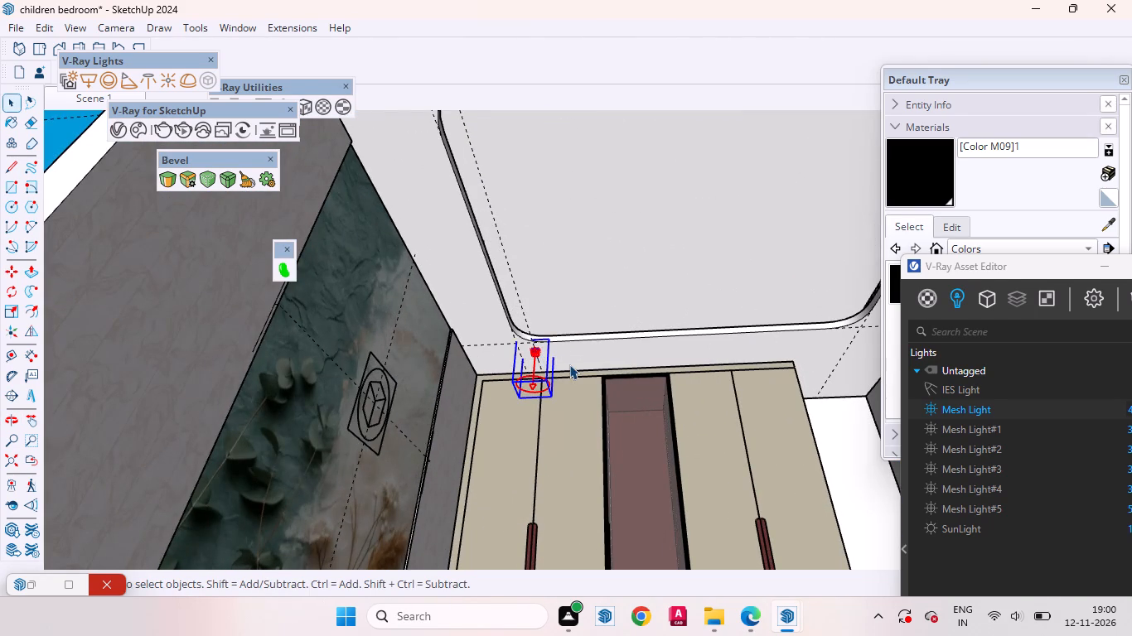
{"action": "key", "text": "m"}
{"action": "left_click", "coordinate": [568, 364]}
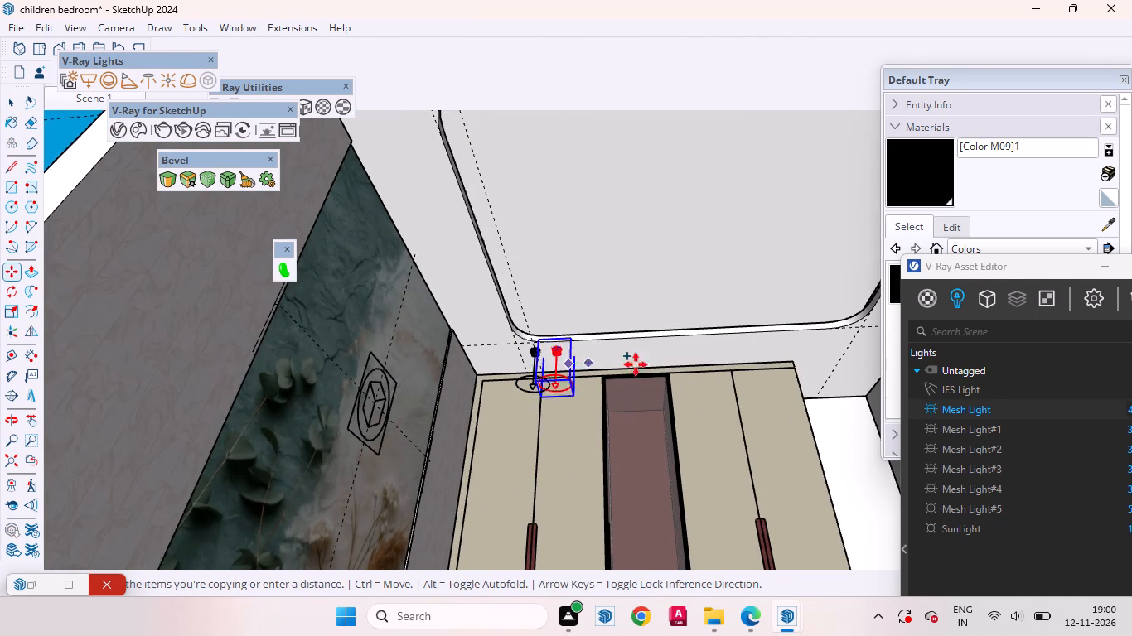
{"action": "scroll", "coordinate": [769, 353], "scroll_direction": "up", "scroll_amount": 4}
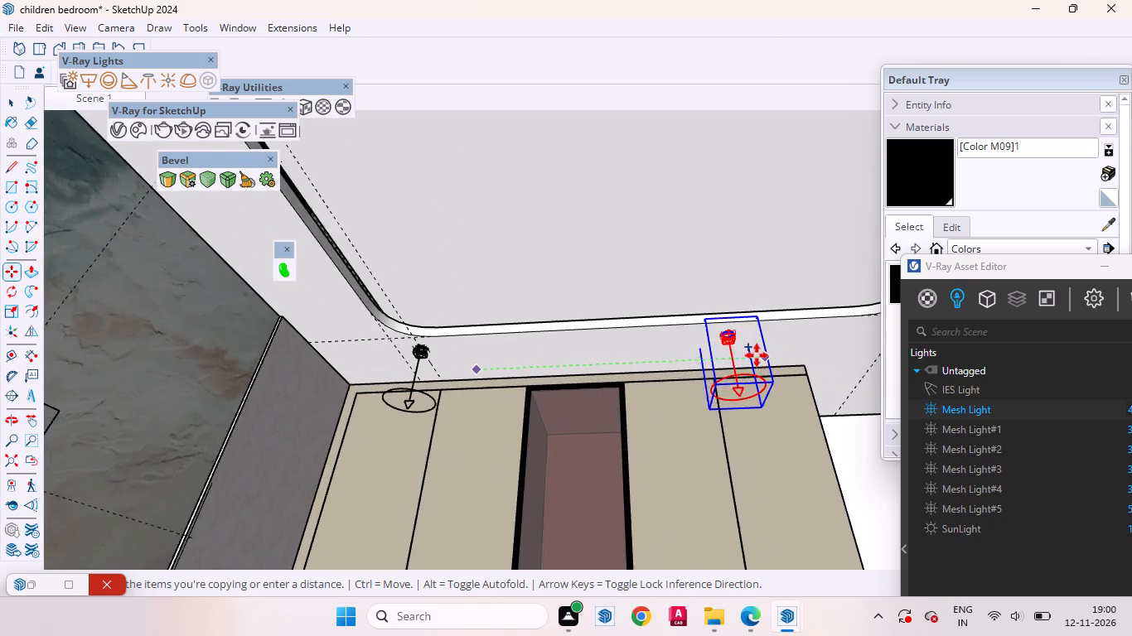
{"action": "scroll", "coordinate": [757, 355], "scroll_direction": "up", "scroll_amount": 1}
{"action": "left_click", "coordinate": [754, 356]}
Copy that downlight back along the green axis to midway between the two lights, above the wardrobe's open niche.
{"action": "scroll", "coordinate": [714, 393], "scroll_direction": "down", "scroll_amount": 6}
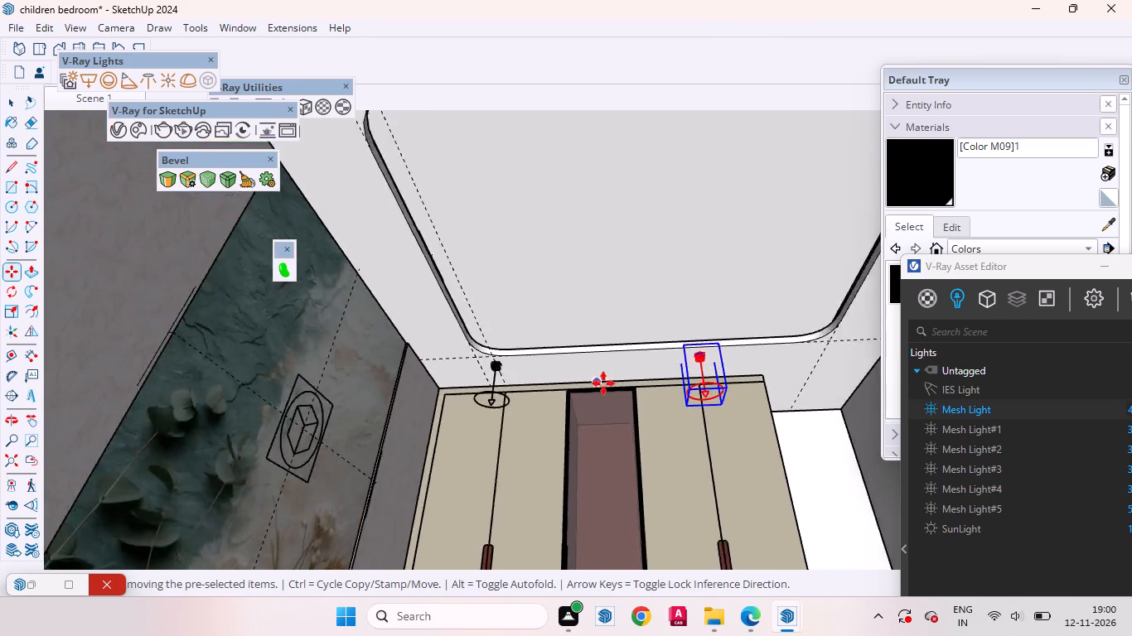
{"action": "scroll", "coordinate": [603, 383], "scroll_direction": "down", "scroll_amount": 2}
{"action": "middle_click_drag", "start_coordinate": [651, 402], "coordinate": [675, 359]}
{"action": "scroll", "coordinate": [673, 360], "scroll_direction": "up", "scroll_amount": 6}
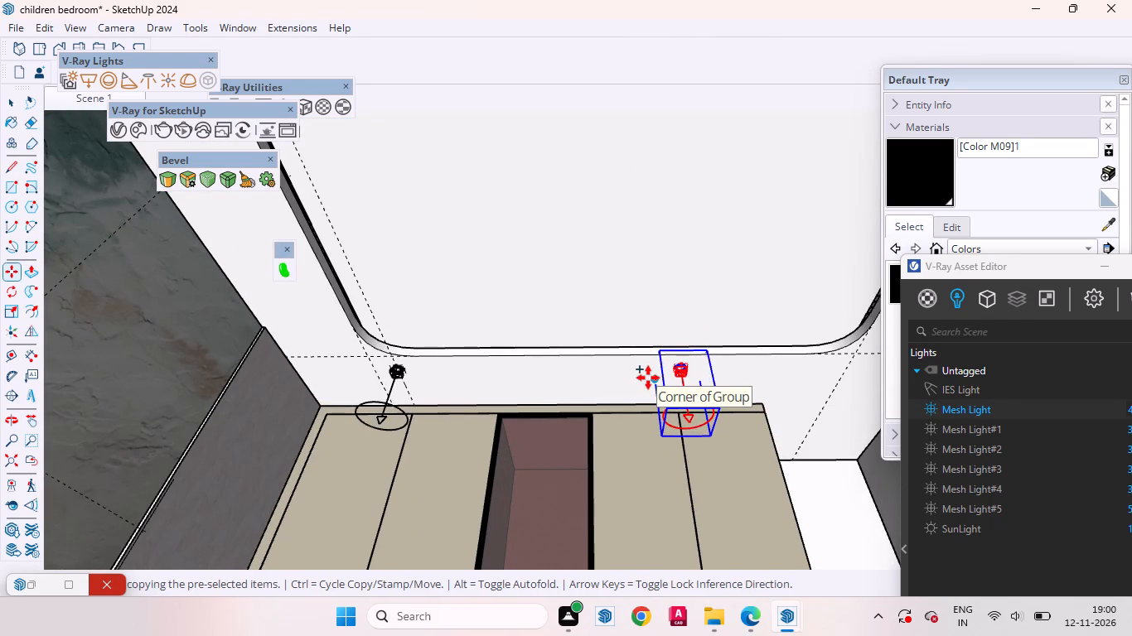
{"action": "left_click", "coordinate": [648, 378]}
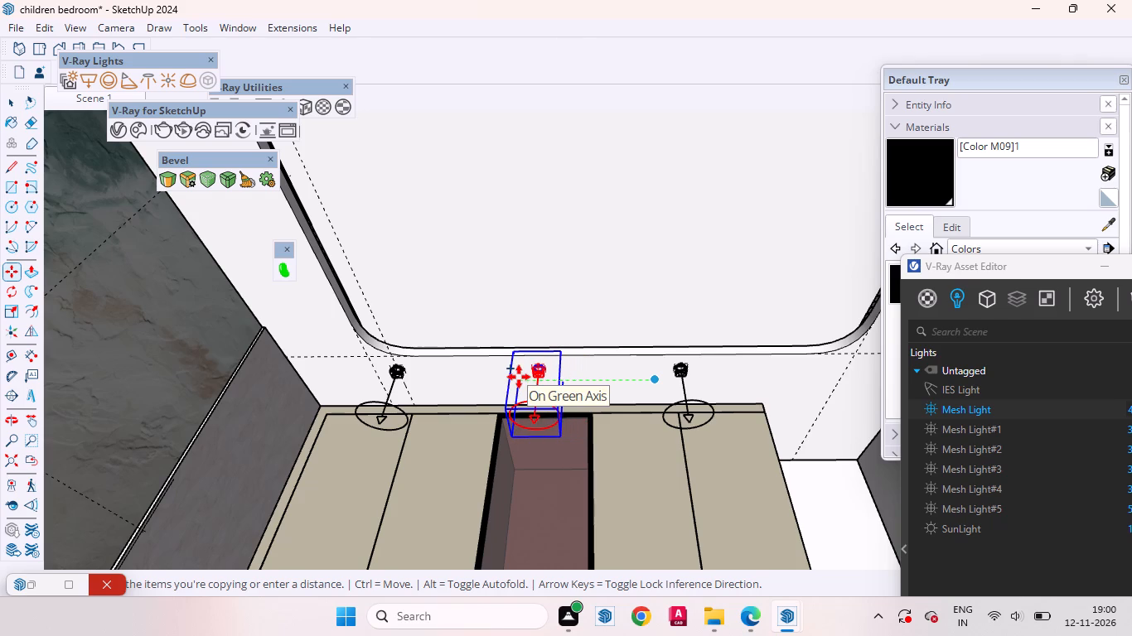
{"action": "left_click", "coordinate": [519, 377]}
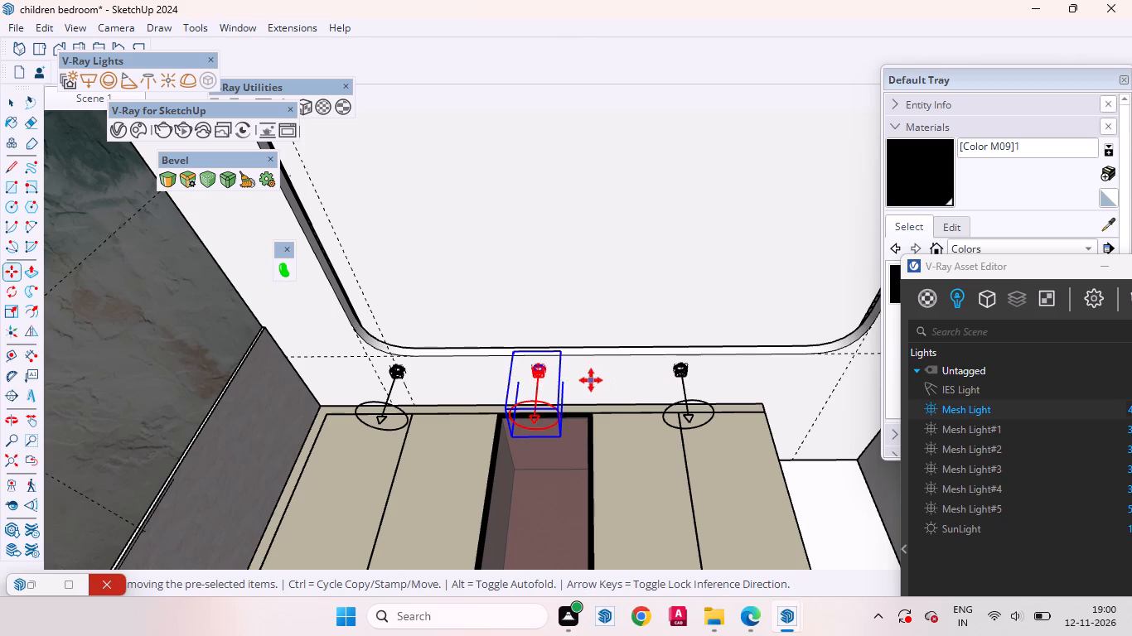
Copy the middle downlight along the green axis past the wardrobe's end, onto the ceiling guide near the opposite side wall.
{"action": "left_click", "coordinate": [591, 380]}
{"action": "scroll", "coordinate": [566, 401], "scroll_direction": "down", "scroll_amount": 6}
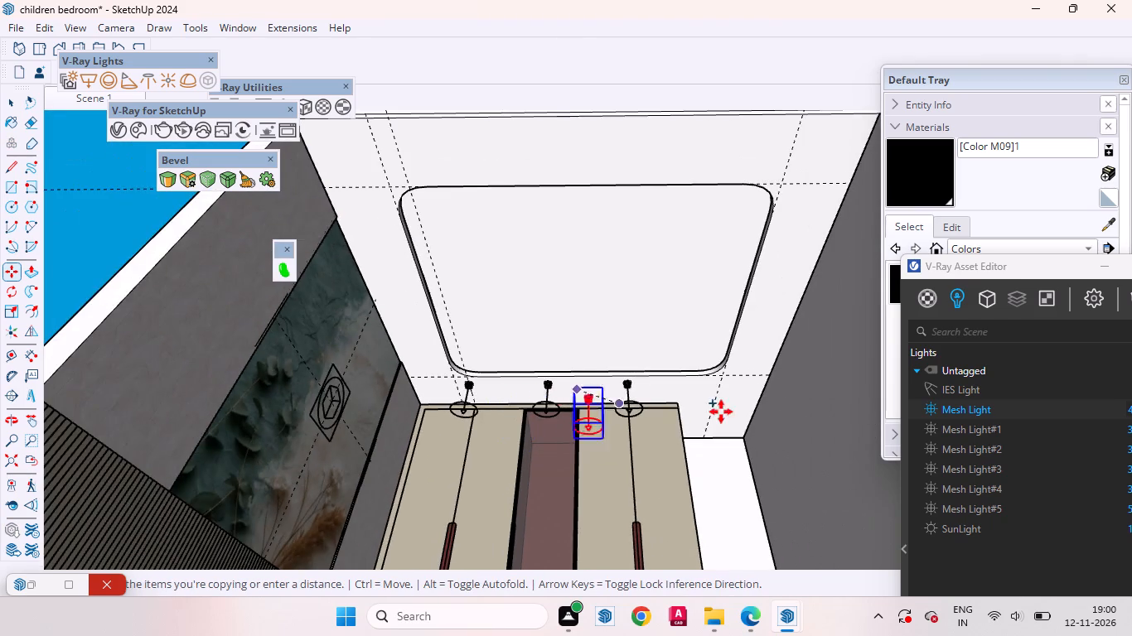
{"action": "scroll", "coordinate": [750, 413], "scroll_direction": "up", "scroll_amount": 10}
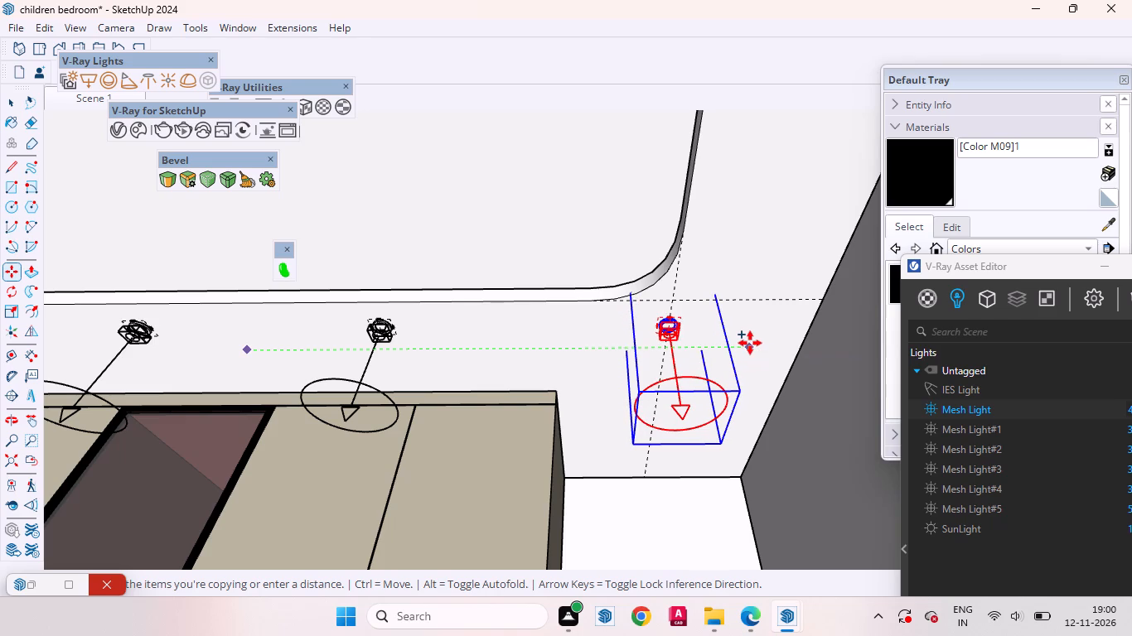
{"action": "left_click", "coordinate": [750, 343]}
Move the corner downlight along its ceiling guide, away from the recess, into the gap beside the wardrobe's end.
{"action": "middle_click_drag", "start_coordinate": [616, 362], "coordinate": [675, 347]}
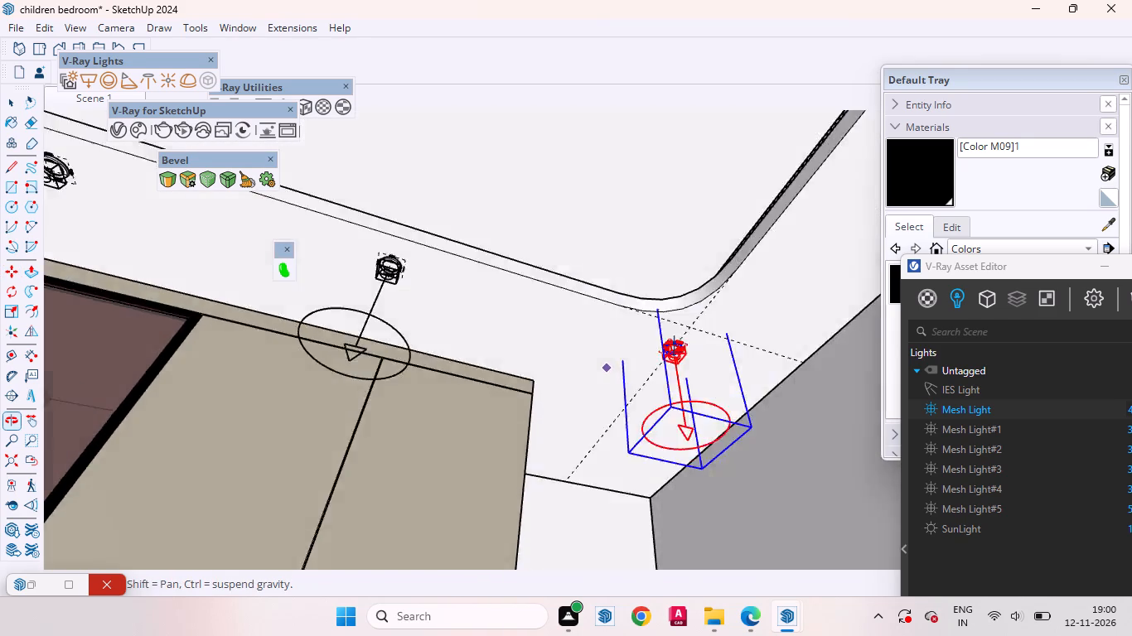
{"action": "middle_click_drag", "start_coordinate": [675, 347], "coordinate": [646, 357]}
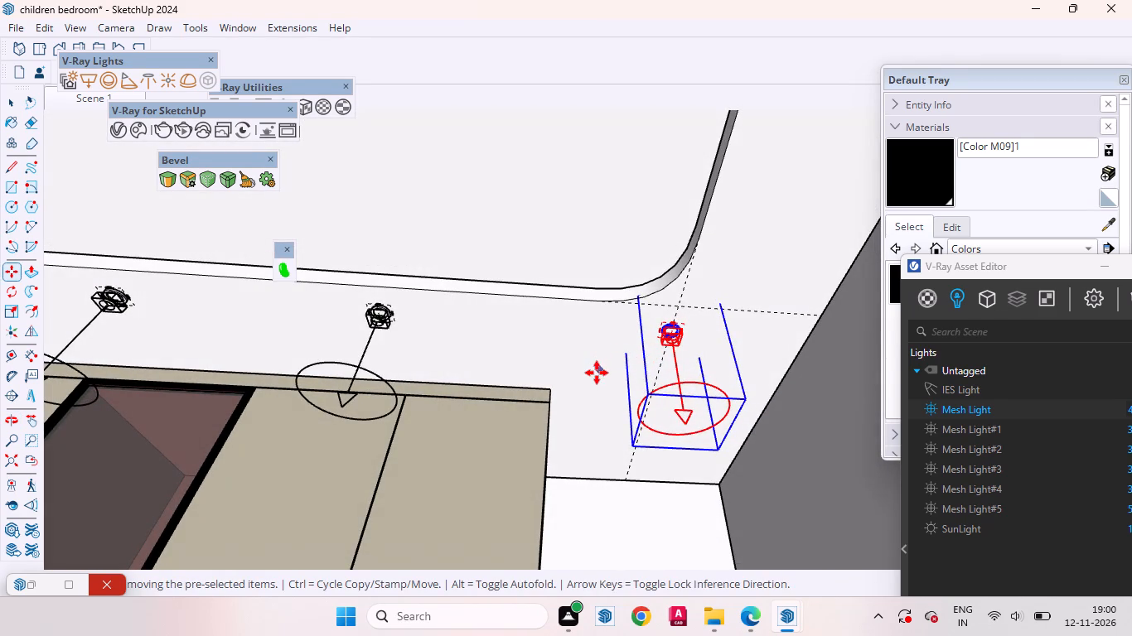
{"action": "scroll", "coordinate": [588, 402], "scroll_direction": "down", "scroll_amount": 8}
{"action": "middle_click_drag", "start_coordinate": [602, 440], "coordinate": [664, 291]}
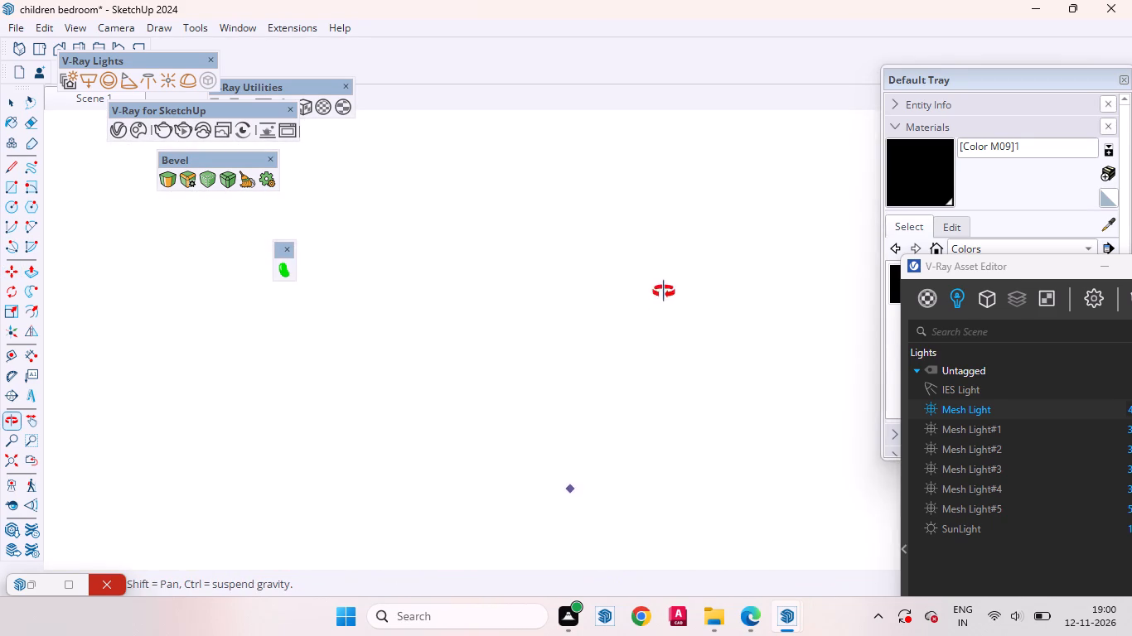
{"action": "middle_click_drag", "start_coordinate": [664, 291], "coordinate": [644, 383]}
{"action": "scroll", "coordinate": [642, 428], "scroll_direction": "up", "scroll_amount": 12}
{"action": "middle_click_drag", "start_coordinate": [610, 418], "coordinate": [610, 288]}
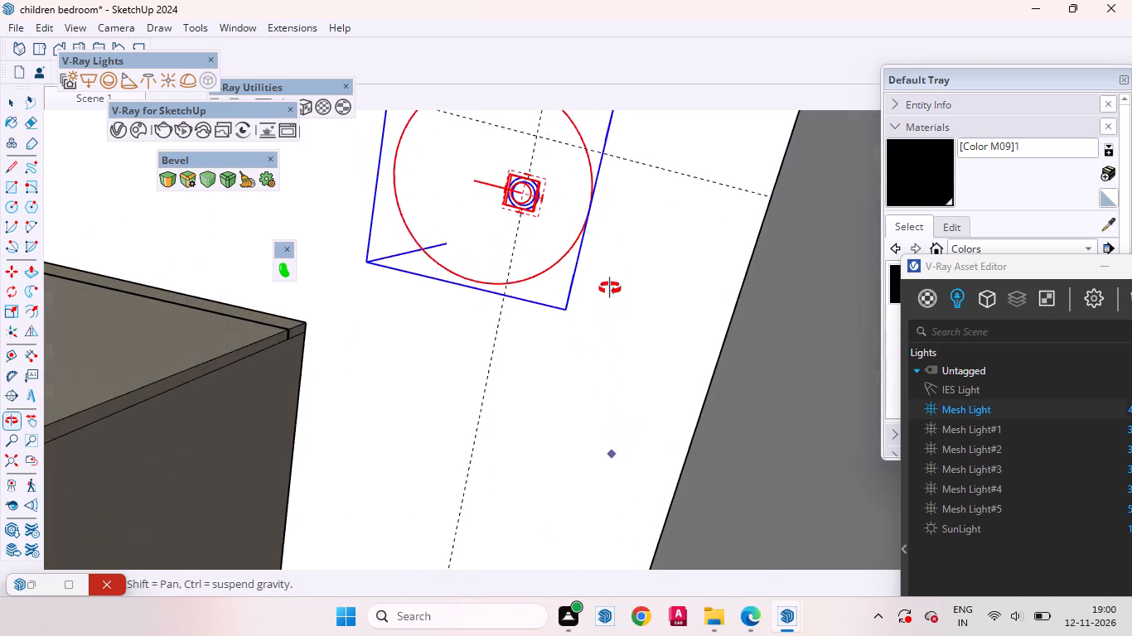
{"action": "middle_click_drag", "start_coordinate": [610, 288], "coordinate": [610, 286]}
{"action": "left_click", "coordinate": [603, 284]}
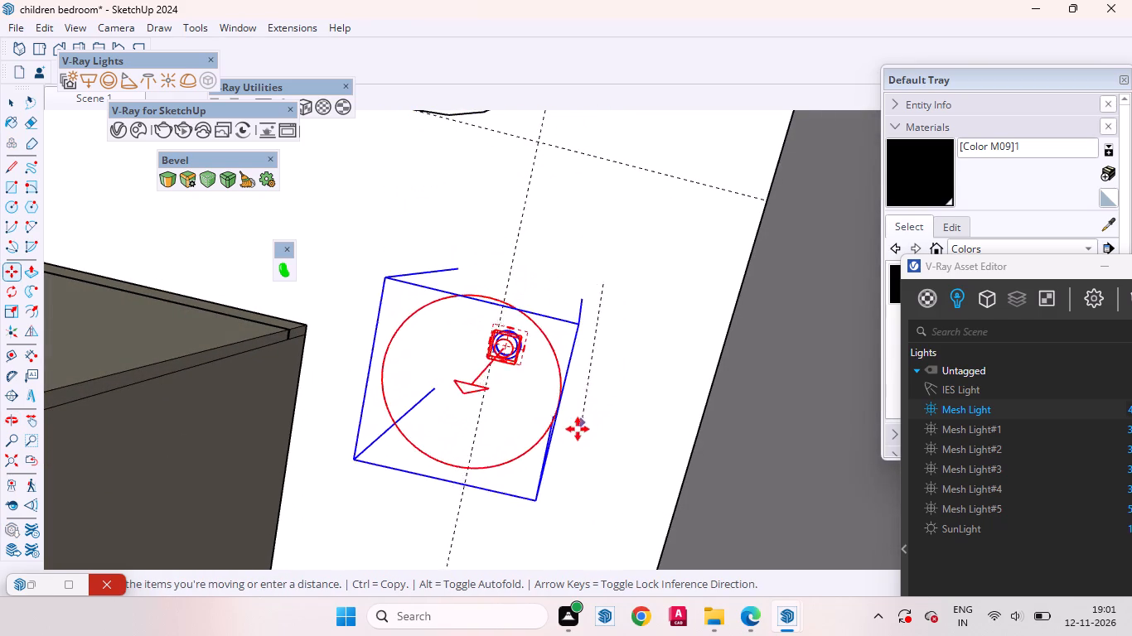
{"action": "scroll", "coordinate": [582, 296], "scroll_direction": "down", "scroll_amount": 3}
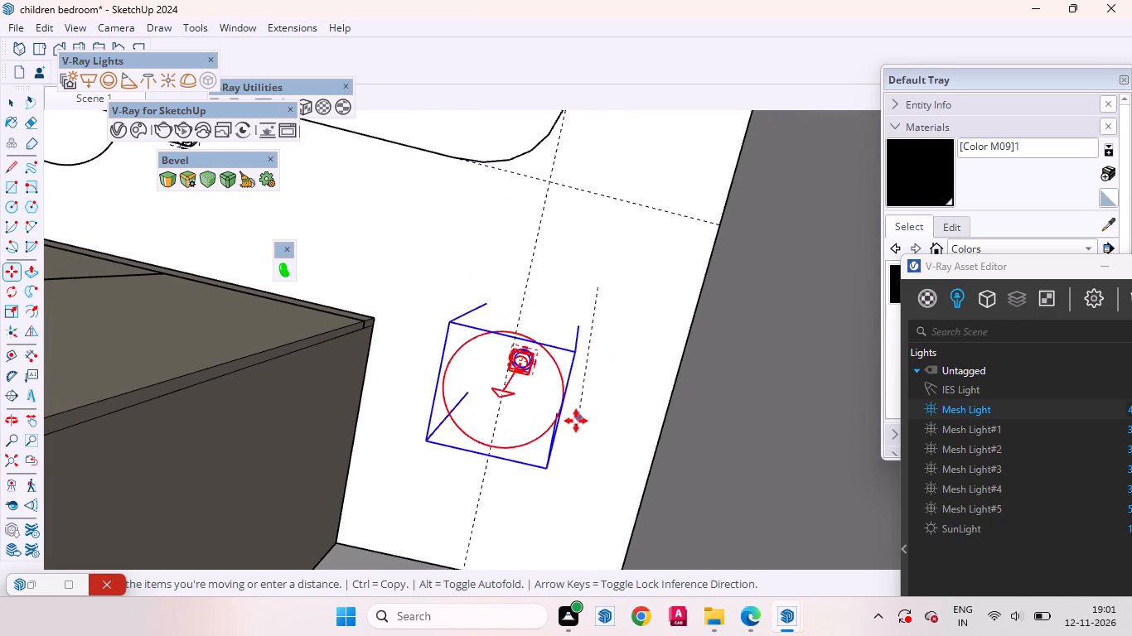
{"action": "left_click", "coordinate": [562, 460]}
{"action": "left_click", "coordinate": [587, 322]}
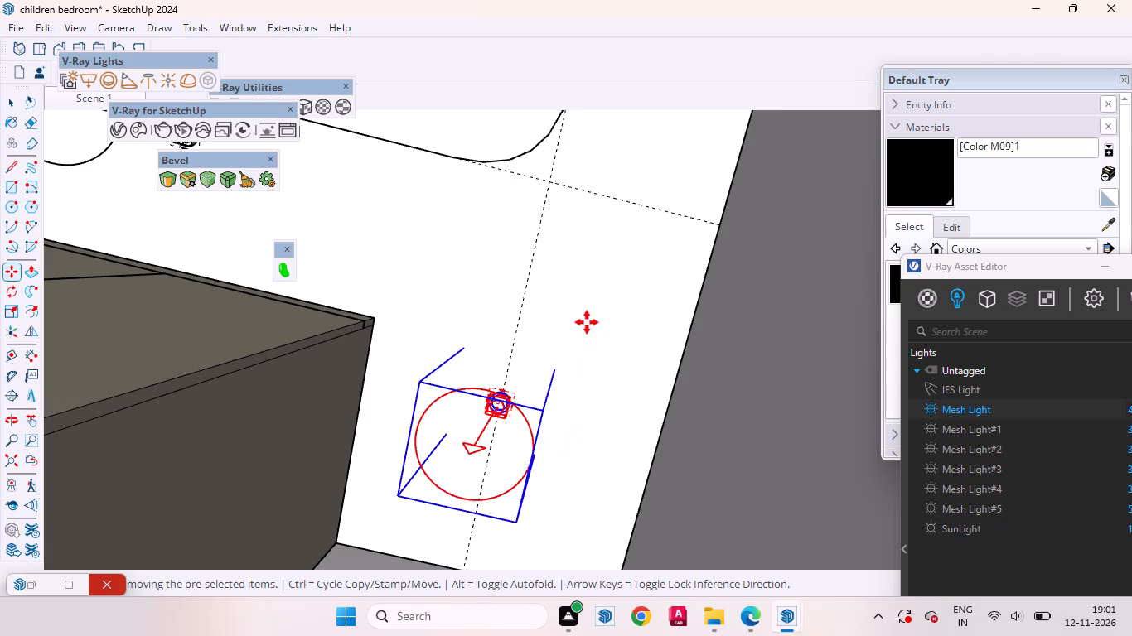
{"action": "left_click", "coordinate": [578, 352]}
Copy the corner downlight along the red axis, following the side-wall ceiling border just past the guide intersection.
{"action": "left_click", "coordinate": [579, 407]}
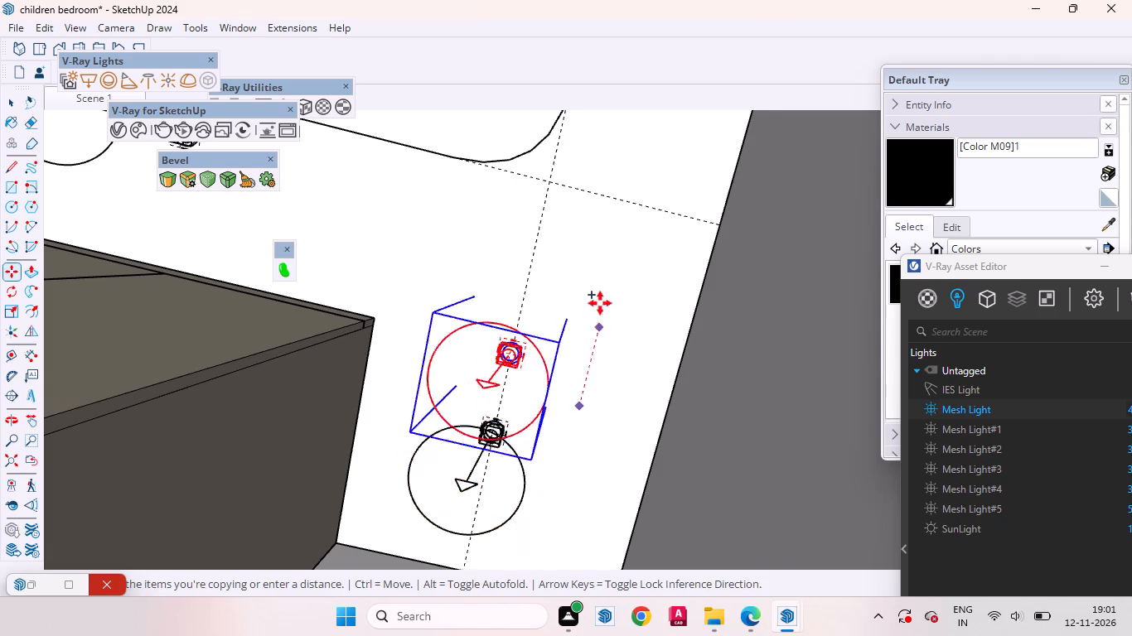
{"action": "scroll", "coordinate": [591, 320], "scroll_direction": "down", "scroll_amount": 11}
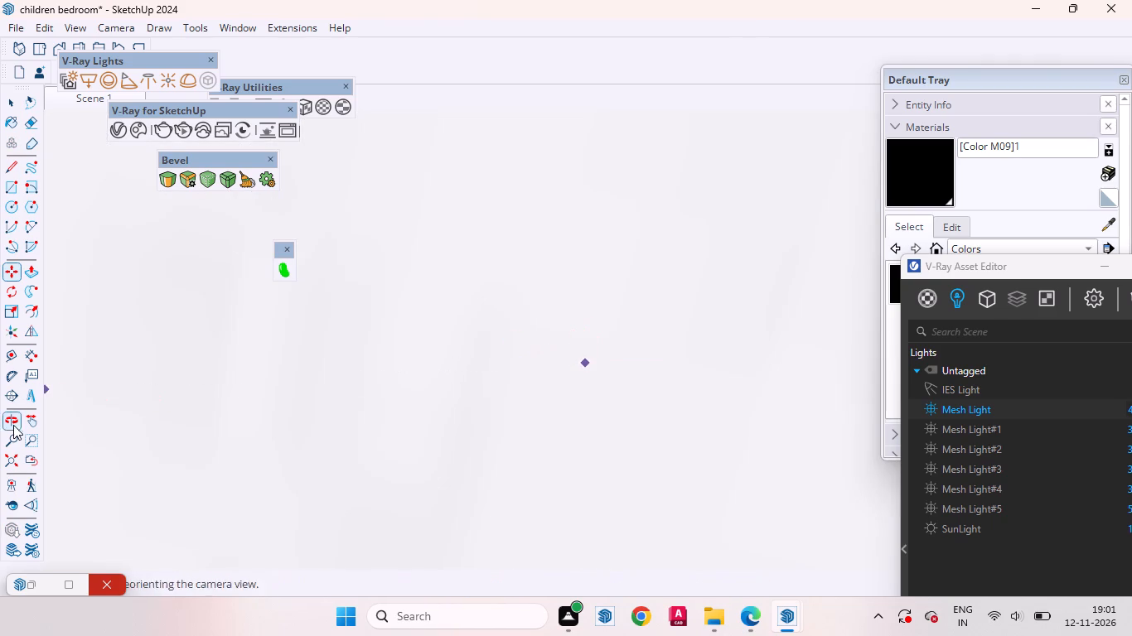
{"action": "left_click", "coordinate": [35, 456]}
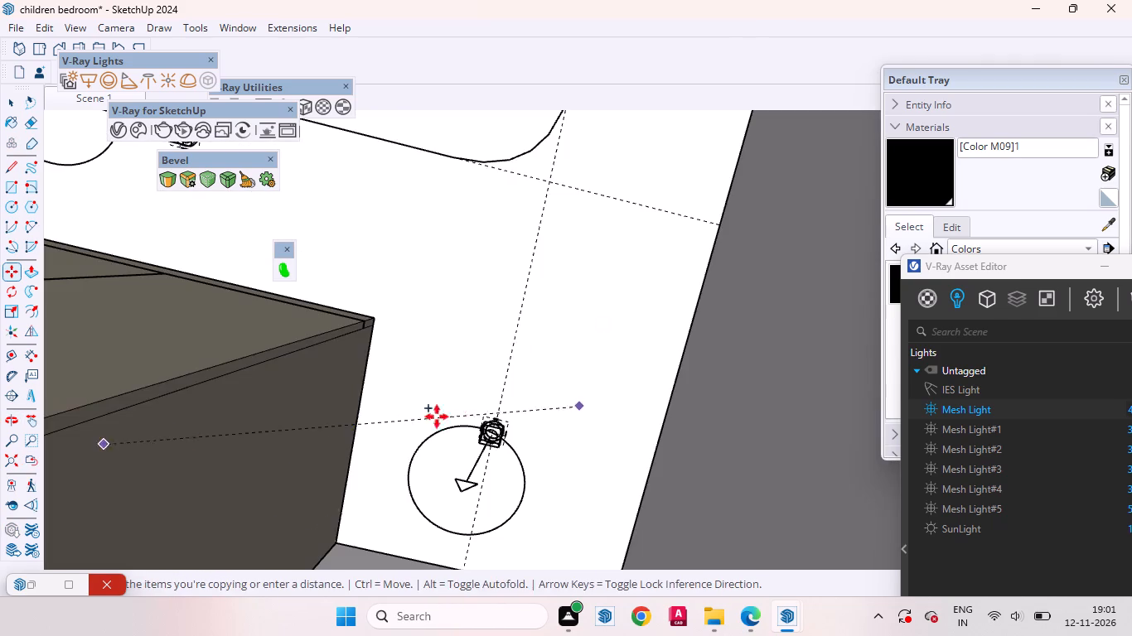
{"action": "middle_click_drag", "start_coordinate": [584, 277], "coordinate": [547, 475]}
{"action": "scroll", "coordinate": [581, 341], "scroll_direction": "down", "scroll_amount": 16}
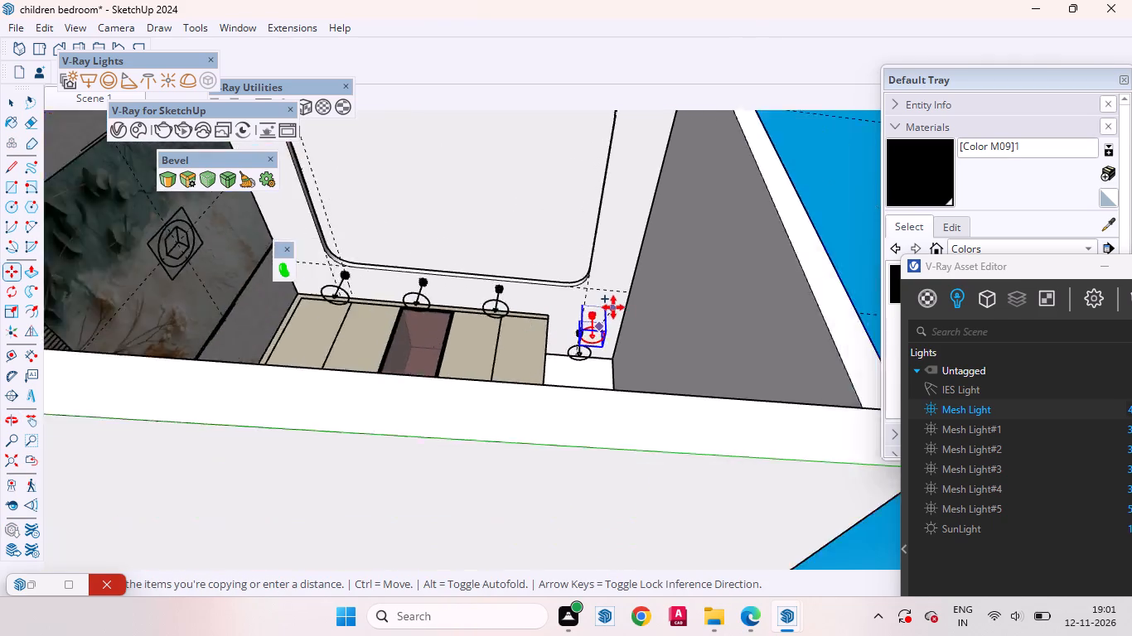
{"action": "scroll", "coordinate": [613, 307], "scroll_direction": "down", "scroll_amount": 6}
{"action": "scroll", "coordinate": [635, 242], "scroll_direction": "up", "scroll_amount": 11}
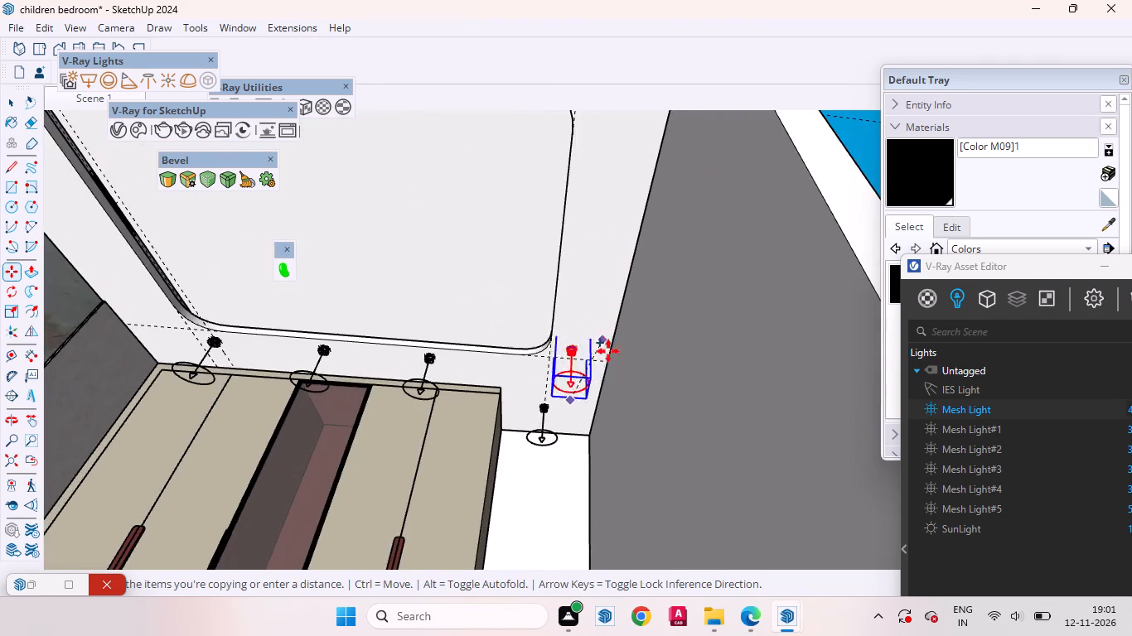
{"action": "scroll", "coordinate": [612, 358], "scroll_direction": "down", "scroll_amount": 6}
{"action": "scroll", "coordinate": [609, 341], "scroll_direction": "up", "scroll_amount": 6}
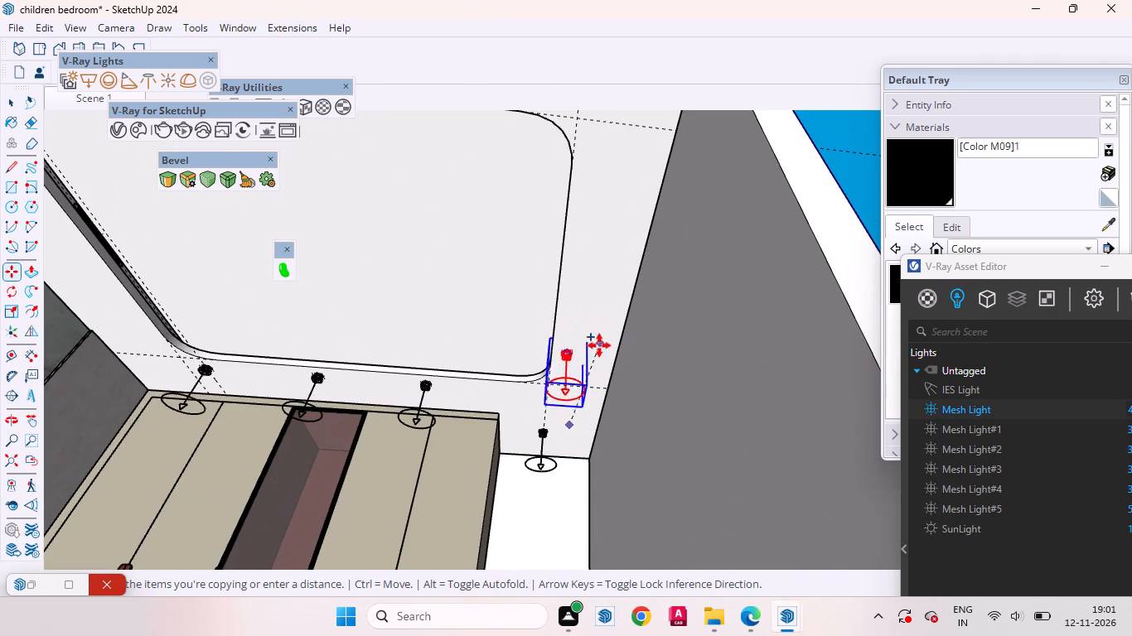
{"action": "scroll", "coordinate": [593, 335], "scroll_direction": "up", "scroll_amount": 3}
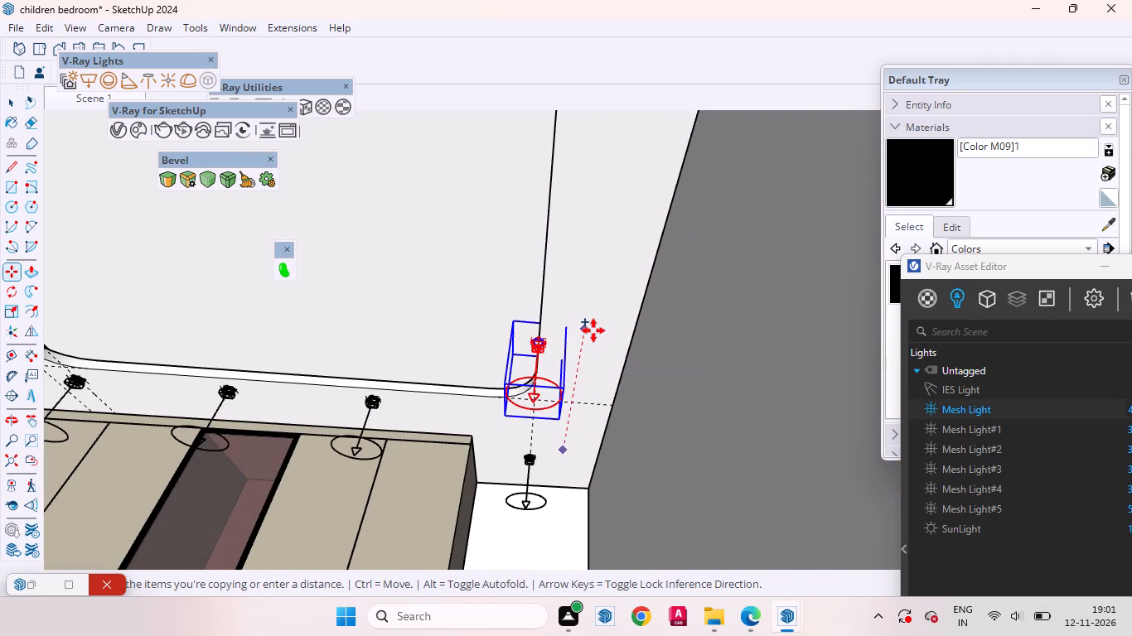
{"action": "left_click", "coordinate": [593, 330]}
Adjust the new side-wall downlight, shifting it slightly toward the side wall and back along the border toward the wardrobe.
{"action": "left_click", "coordinate": [554, 308]}
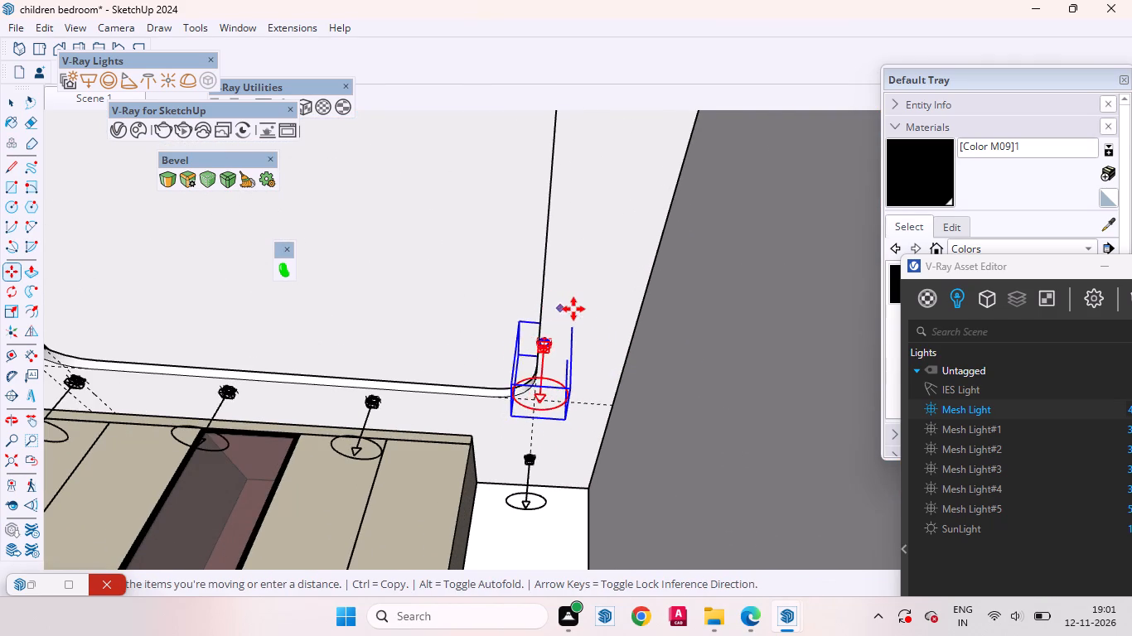
{"action": "left_click", "coordinate": [575, 309]}
{"action": "middle_click_drag", "start_coordinate": [512, 359], "coordinate": [828, 343]}
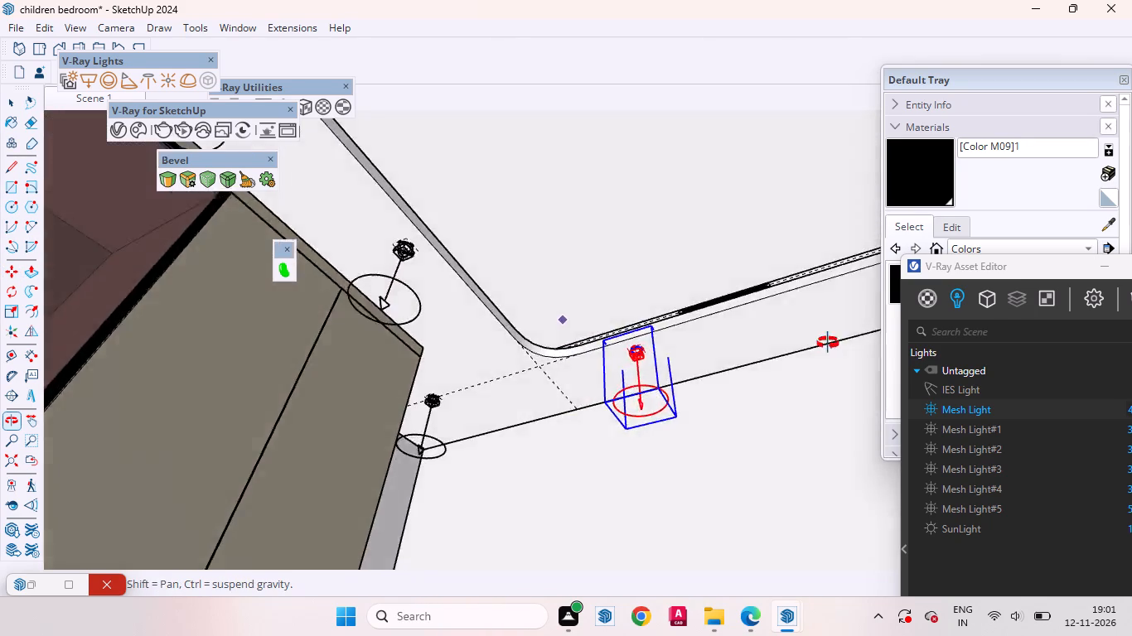
{"action": "middle_click_drag", "start_coordinate": [828, 343], "coordinate": [670, 342]}
{"action": "scroll", "coordinate": [568, 373], "scroll_direction": "down", "scroll_amount": 8}
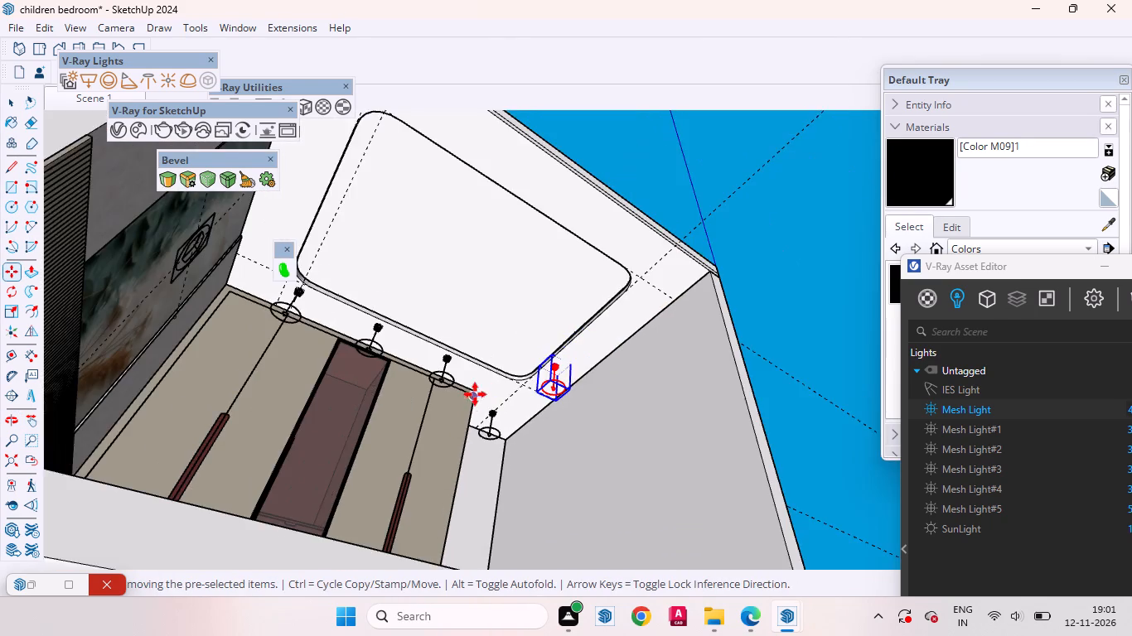
{"action": "scroll", "coordinate": [475, 394], "scroll_direction": "up", "scroll_amount": 1}
{"action": "scroll", "coordinate": [475, 394], "scroll_direction": "down", "scroll_amount": 2}
{"action": "scroll", "coordinate": [476, 394], "scroll_direction": "up", "scroll_amount": 1}
{"action": "middle_click_drag", "start_coordinate": [637, 362], "coordinate": [760, 393]}
{"action": "scroll", "coordinate": [646, 352], "scroll_direction": "up", "scroll_amount": 9}
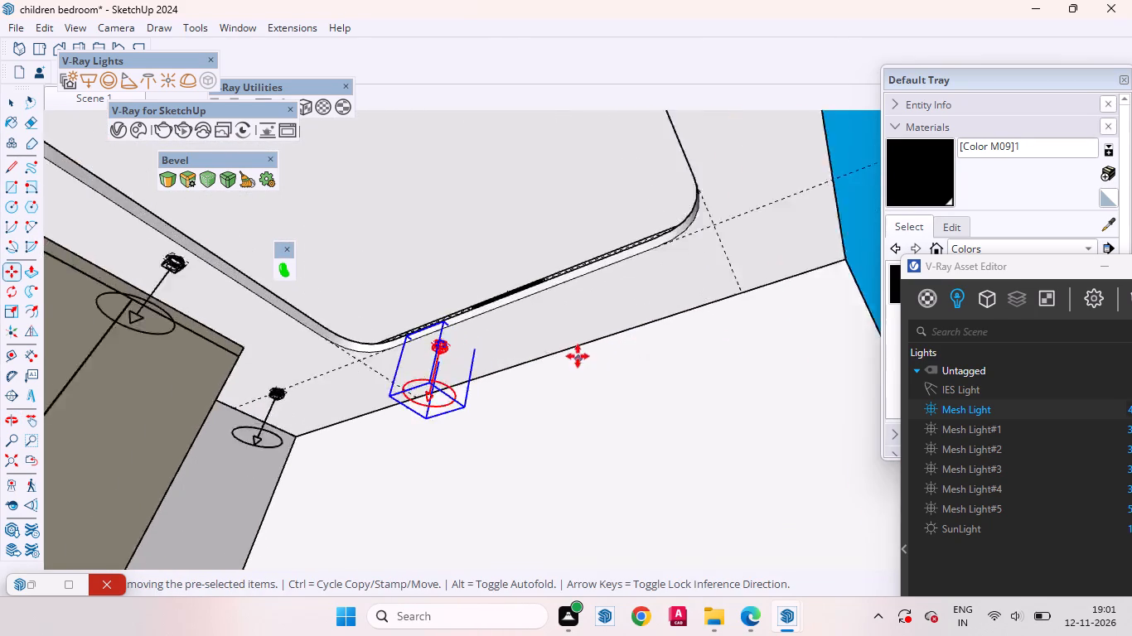
{"action": "middle_click_drag", "start_coordinate": [528, 356], "coordinate": [724, 333]}
{"action": "scroll", "coordinate": [486, 328], "scroll_direction": "down", "scroll_amount": 6}
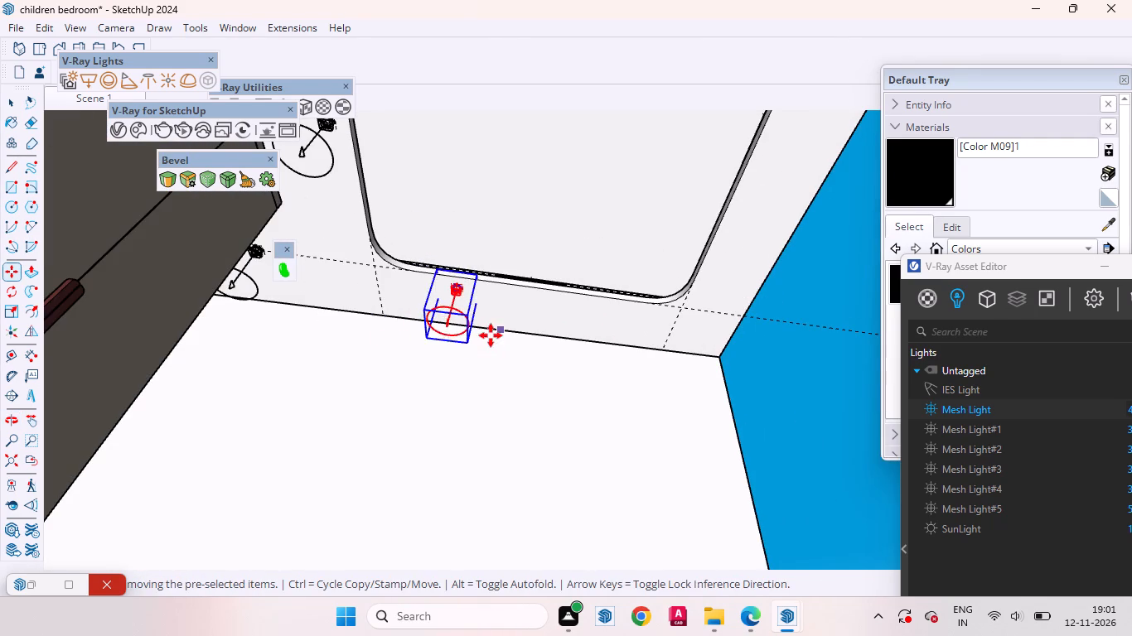
{"action": "left_click", "coordinate": [409, 301]}
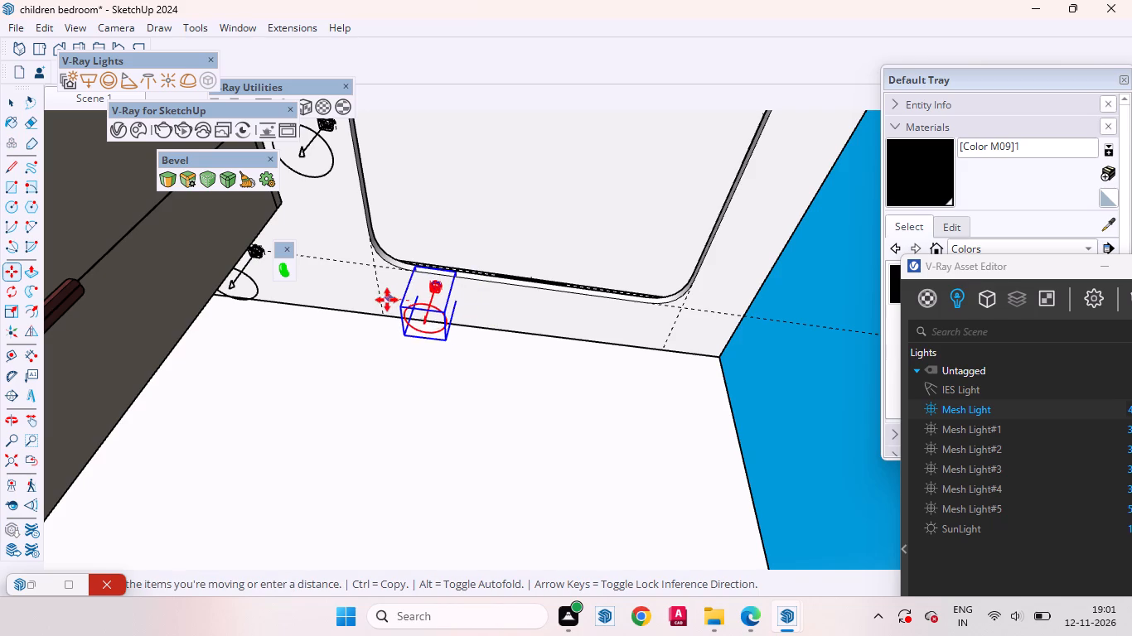
{"action": "left_click", "coordinate": [382, 296]}
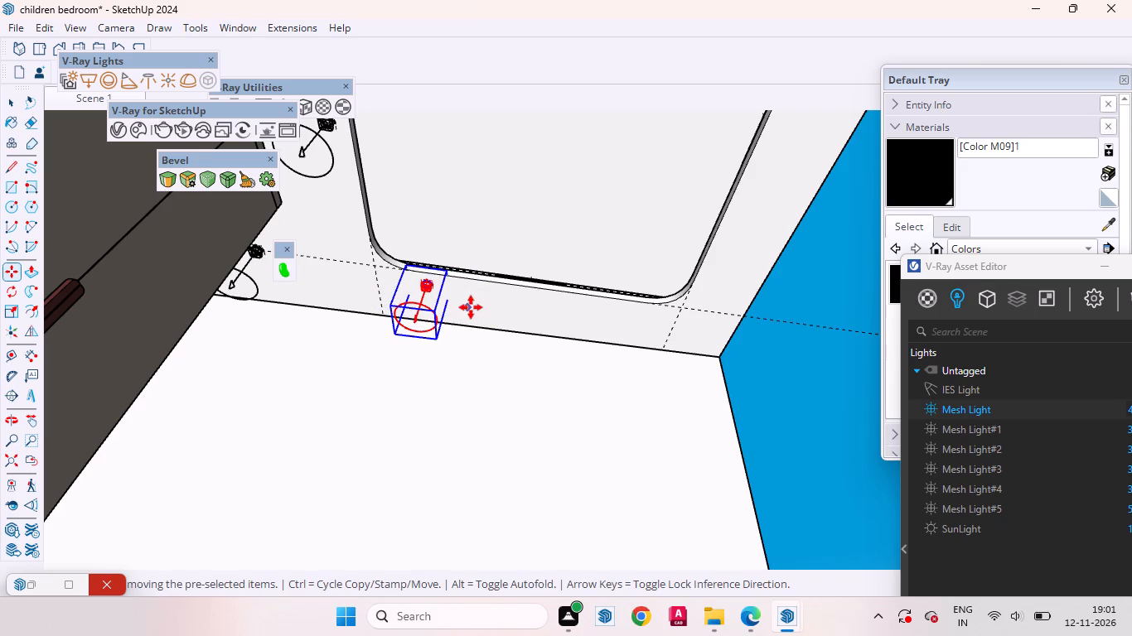
Copy the side-wall downlight along the red axis, placing the copy just short of the guide at the recess's far corner.
{"action": "left_click", "coordinate": [470, 308]}
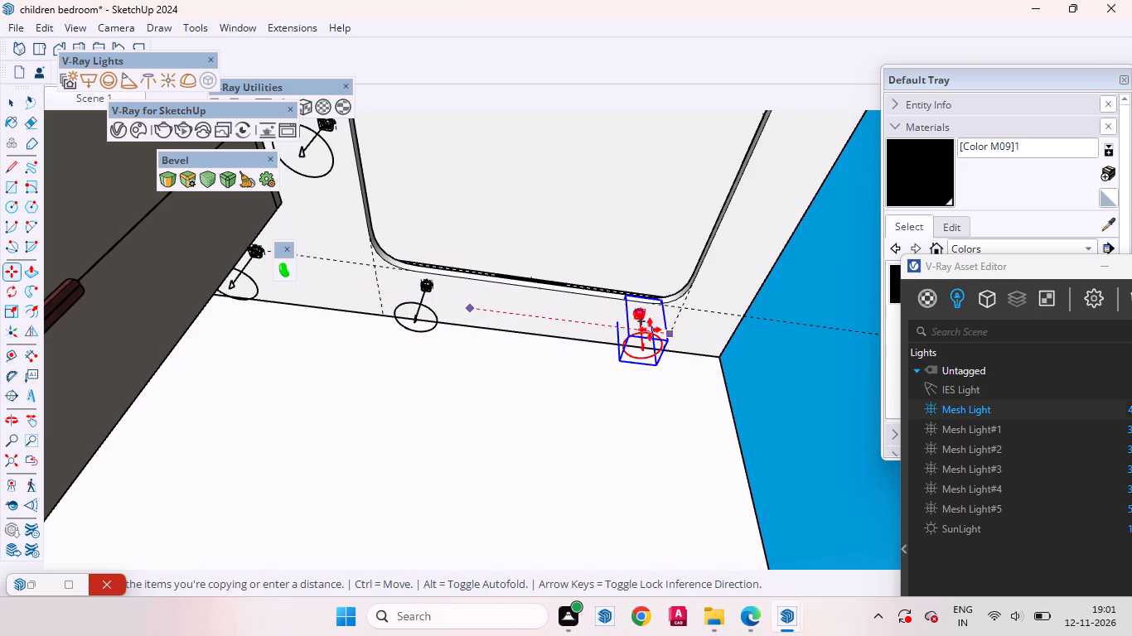
{"action": "left_click", "coordinate": [548, 327]}
{"action": "left_click", "coordinate": [544, 324]}
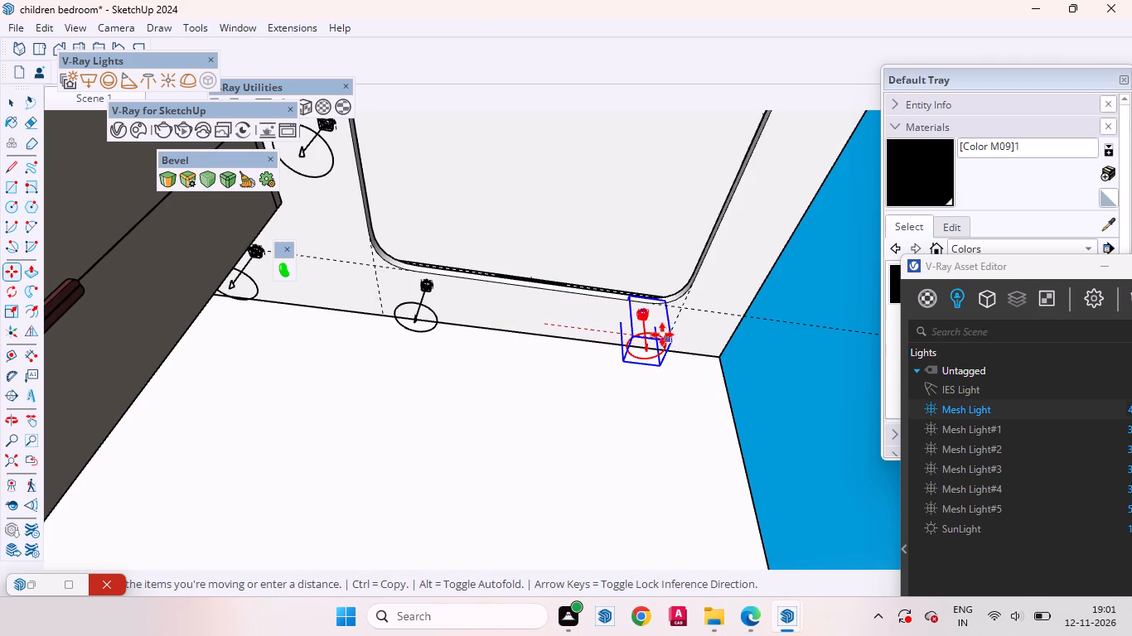
{"action": "left_click", "coordinate": [660, 335]}
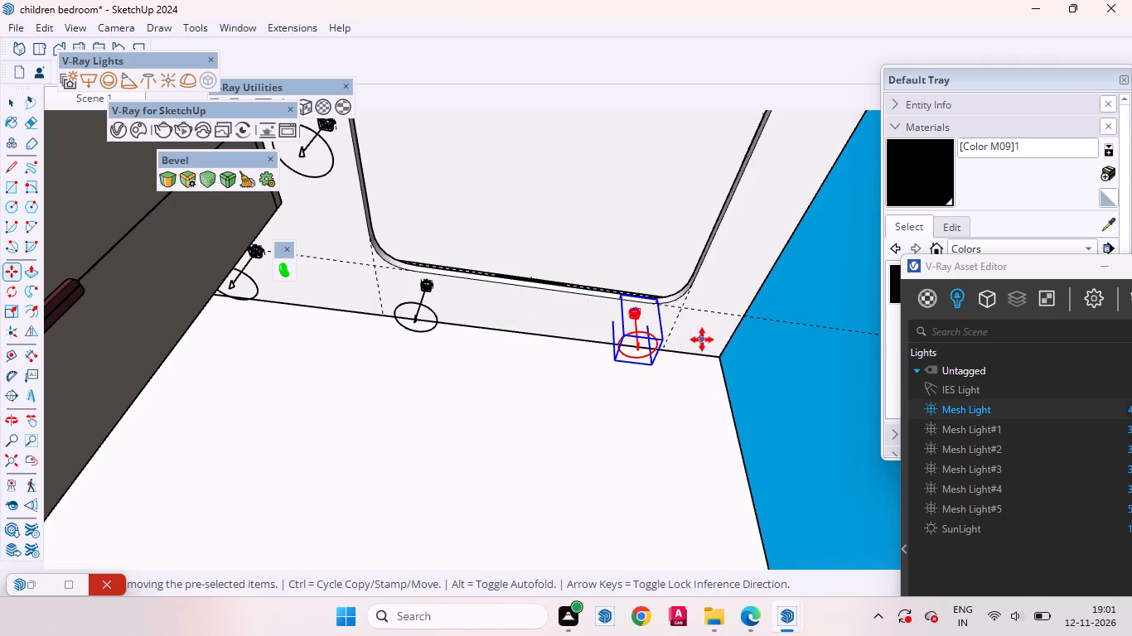
Copy the far side-wall downlight back along the border, midway between the two existing side-wall downlights.
{"action": "left_click", "coordinate": [702, 340]}
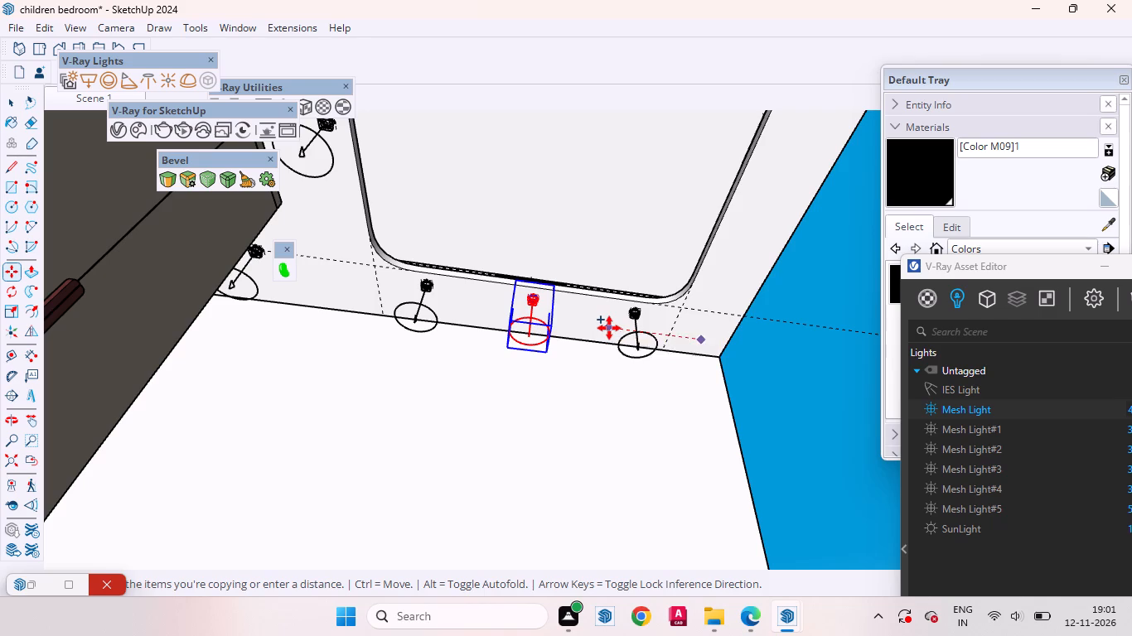
{"action": "left_click", "coordinate": [609, 328]}
{"action": "left_click", "coordinate": [752, 368]}
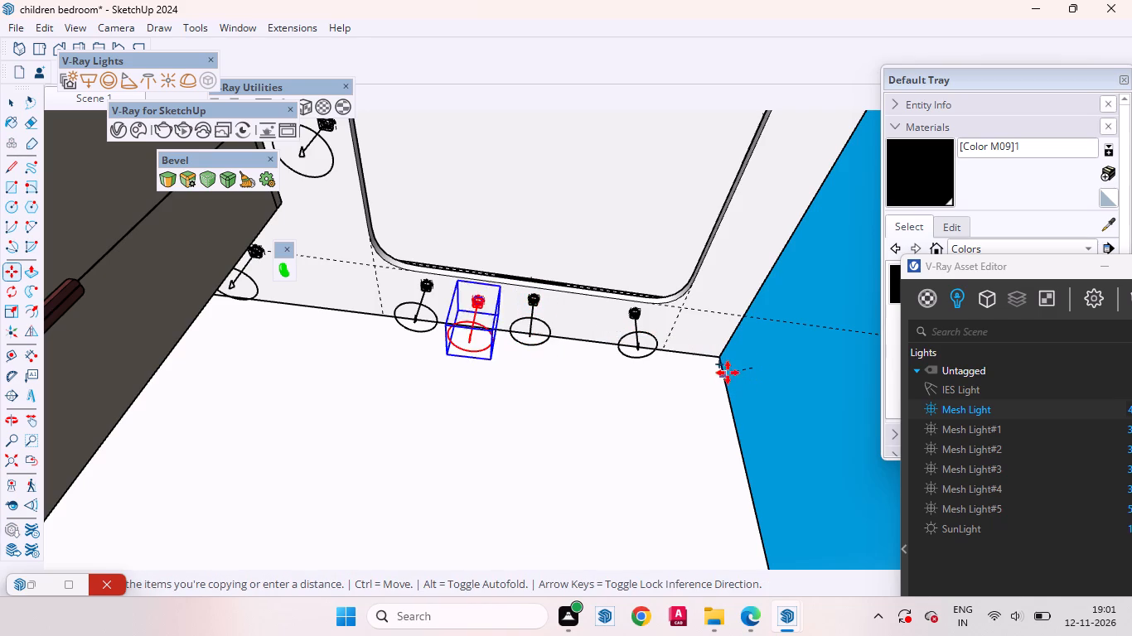
{"action": "key", "text": "space"}
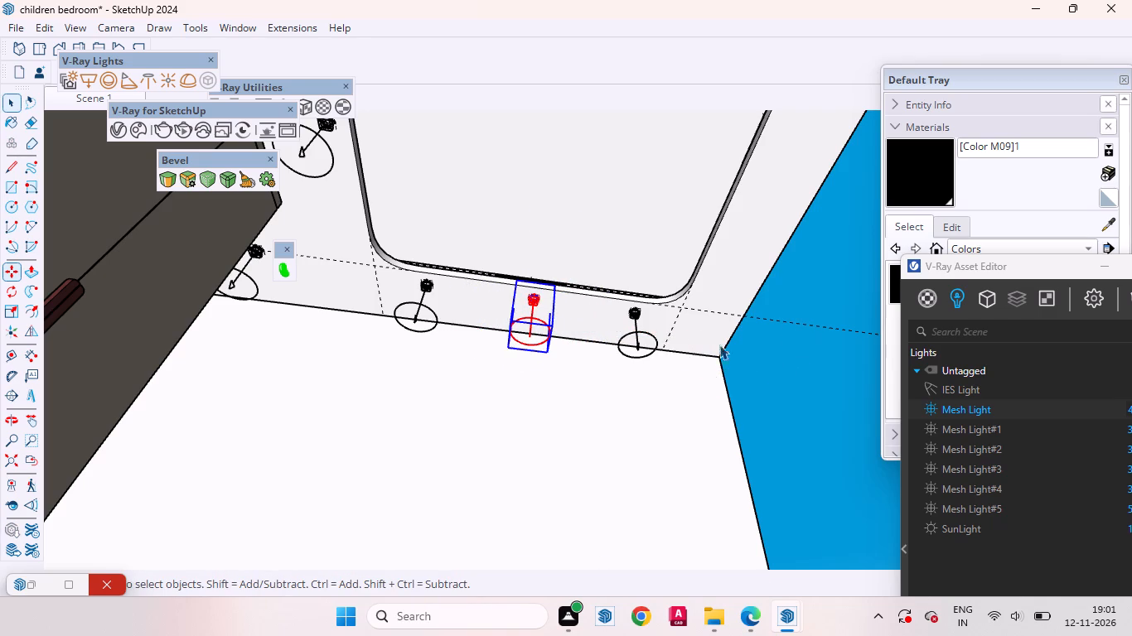
Copy the downlight at the wardrobe's feature-wall end to the ceiling above the middle of the marble panel.
{"action": "scroll", "coordinate": [458, 364], "scroll_direction": "down", "scroll_amount": 5}
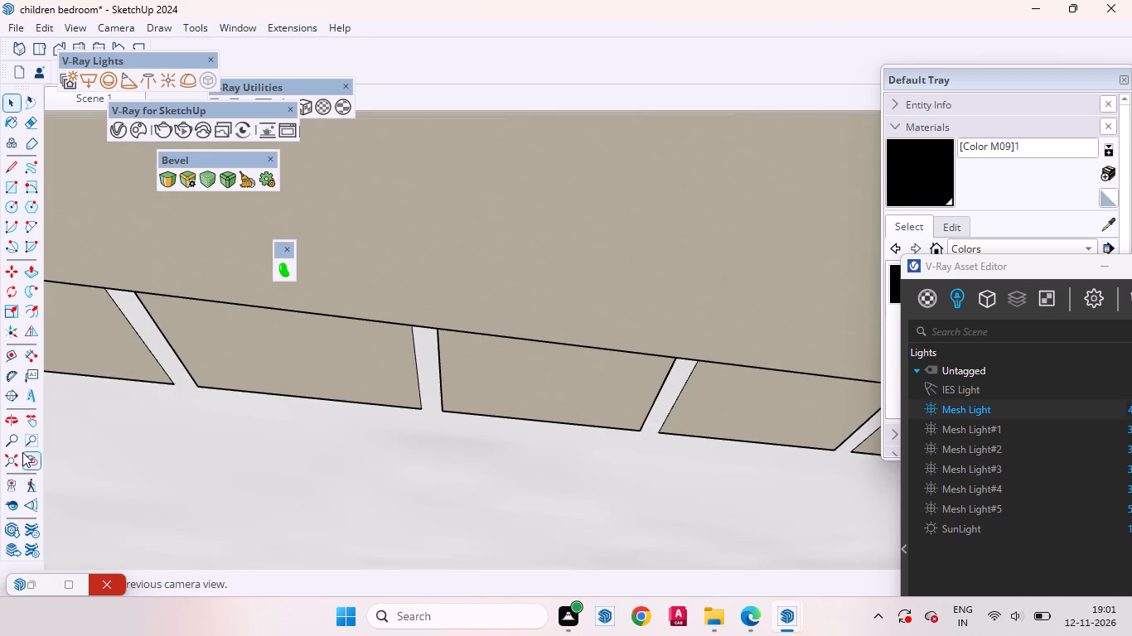
{"action": "left_click", "coordinate": [27, 454]}
{"action": "middle_click_drag", "start_coordinate": [639, 374], "coordinate": [430, 385]}
{"action": "scroll", "coordinate": [493, 388], "scroll_direction": "up", "scroll_amount": 1}
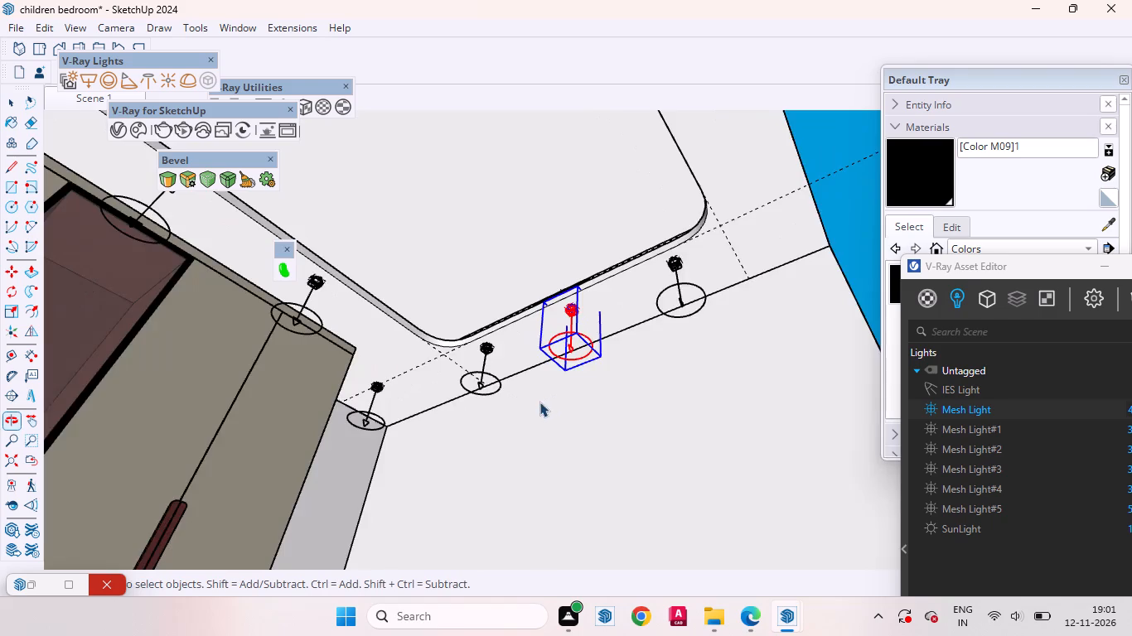
{"action": "scroll", "coordinate": [526, 411], "scroll_direction": "down", "scroll_amount": 8}
{"action": "left_click", "coordinate": [729, 366]}
{"action": "scroll", "coordinate": [617, 377], "scroll_direction": "up", "scroll_amount": 3}
{"action": "middle_click_drag", "start_coordinate": [603, 392], "coordinate": [509, 366]}
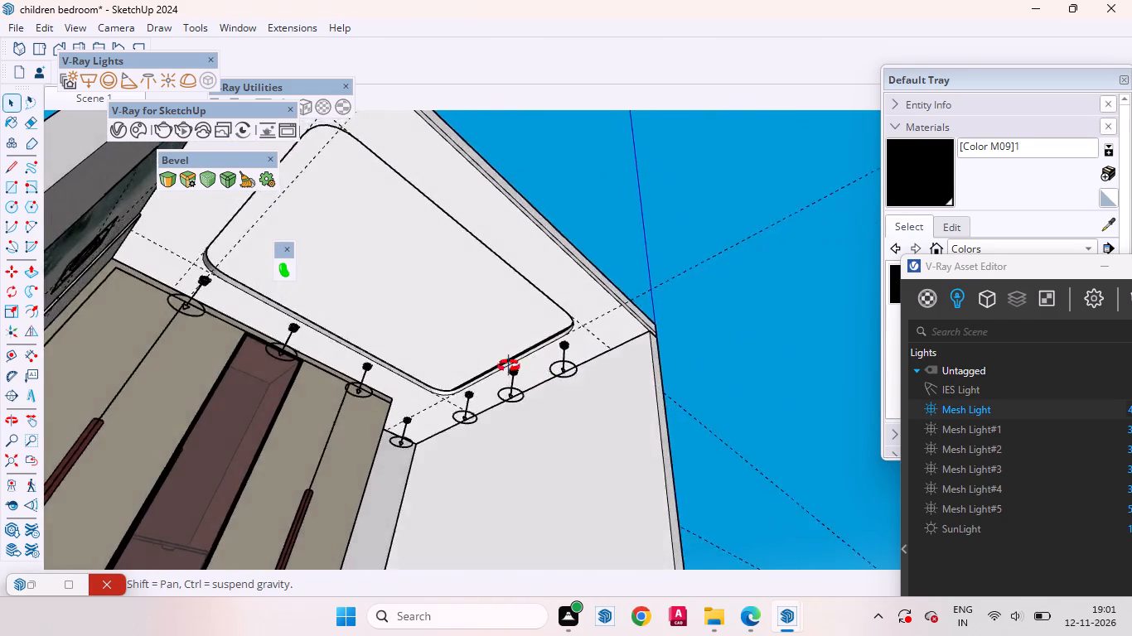
{"action": "middle_click_drag", "start_coordinate": [509, 366], "coordinate": [394, 346]}
{"action": "scroll", "coordinate": [475, 368], "scroll_direction": "down", "scroll_amount": 4}
{"action": "scroll", "coordinate": [421, 400], "scroll_direction": "up", "scroll_amount": 5}
{"action": "scroll", "coordinate": [409, 338], "scroll_direction": "down", "scroll_amount": 5}
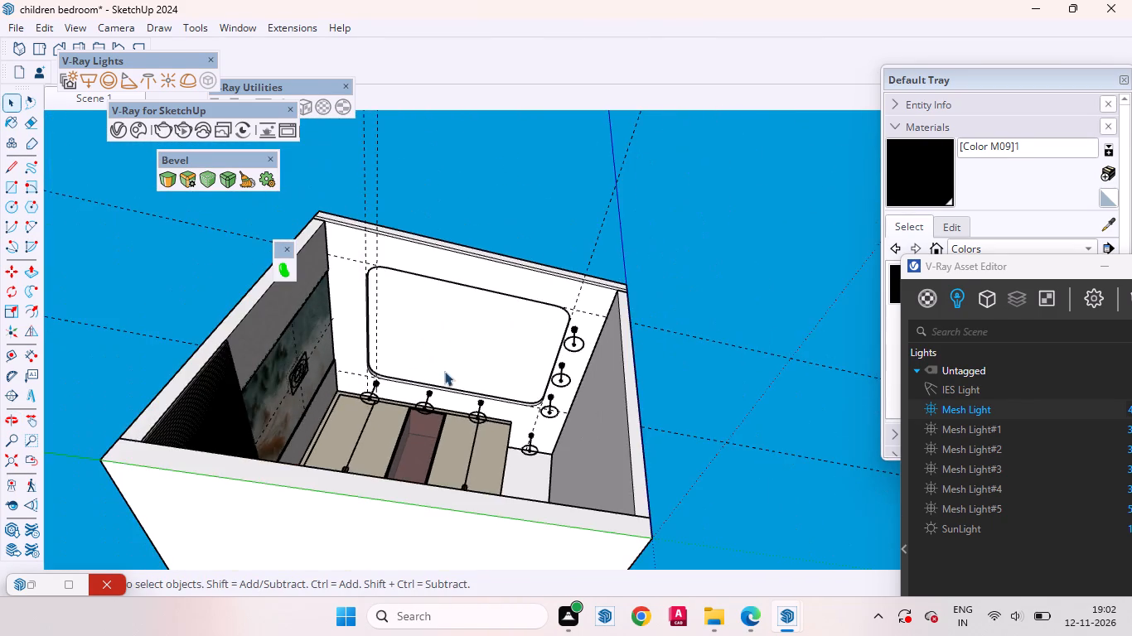
{"action": "middle_click_drag", "start_coordinate": [413, 384], "coordinate": [268, 460]}
{"action": "scroll", "coordinate": [414, 399], "scroll_direction": "up", "scroll_amount": 13}
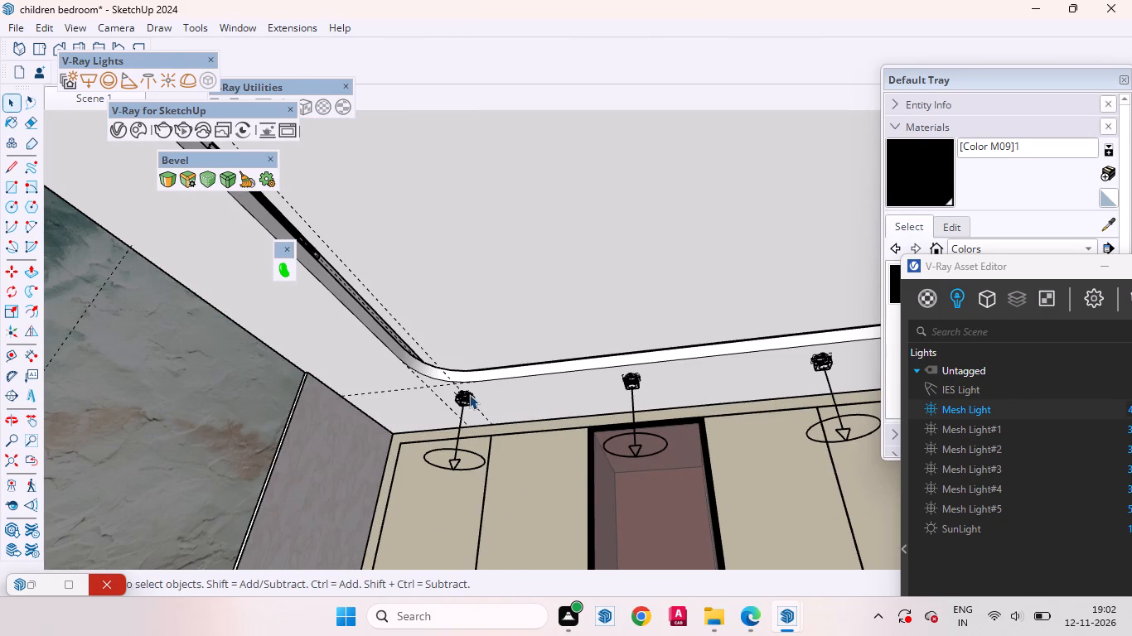
{"action": "left_click", "coordinate": [469, 394]}
{"action": "middle_click_drag", "start_coordinate": [452, 411], "coordinate": [401, 412]}
{"action": "key", "text": "m"}
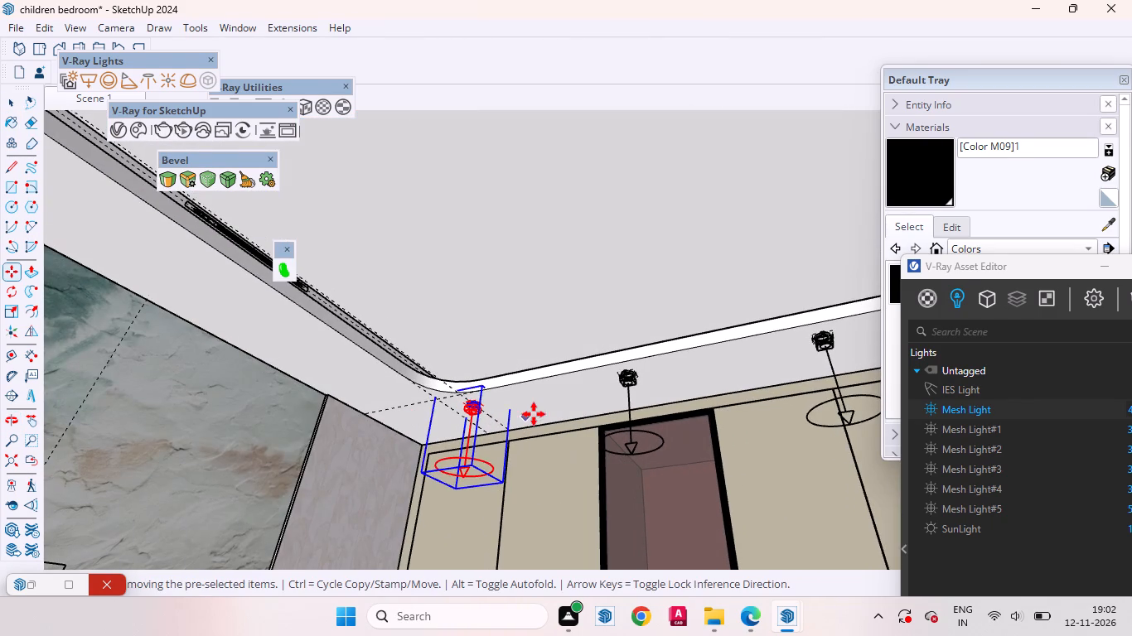
{"action": "left_click", "coordinate": [544, 409]}
{"action": "scroll", "coordinate": [510, 434], "scroll_direction": "down", "scroll_amount": 2}
{"action": "scroll", "coordinate": [510, 434], "scroll_direction": "up", "scroll_amount": 1}
{"action": "scroll", "coordinate": [513, 428], "scroll_direction": "down", "scroll_amount": 4}
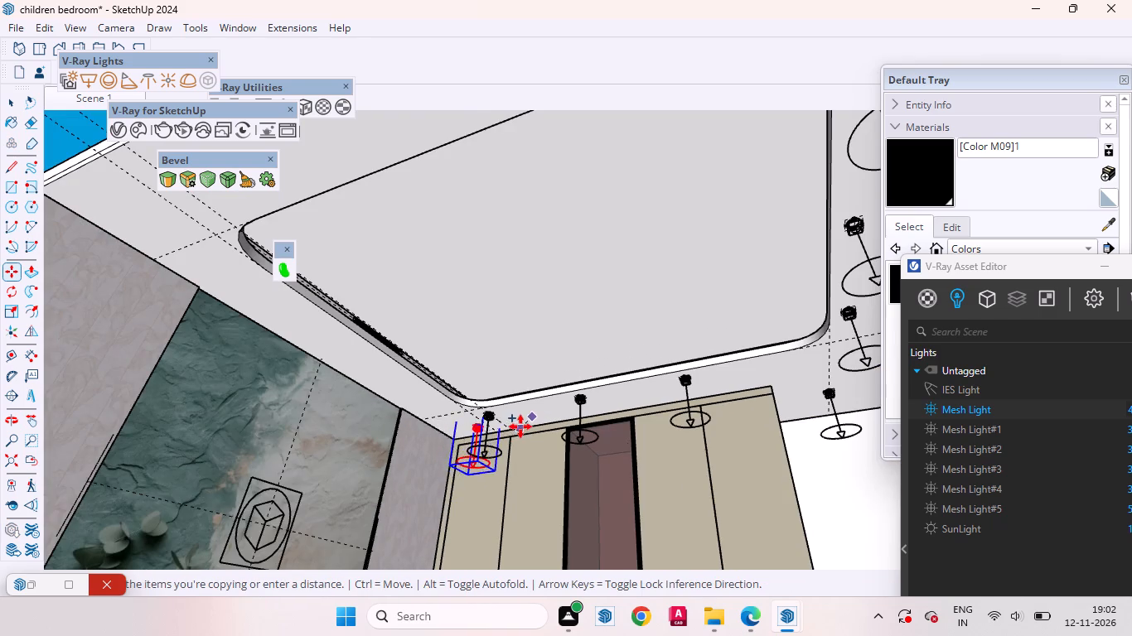
{"action": "scroll", "coordinate": [356, 367], "scroll_direction": "up", "scroll_amount": 3}
{"action": "middle_click_drag", "start_coordinate": [365, 367], "coordinate": [141, 346]}
{"action": "scroll", "coordinate": [357, 396], "scroll_direction": "up", "scroll_amount": 7}
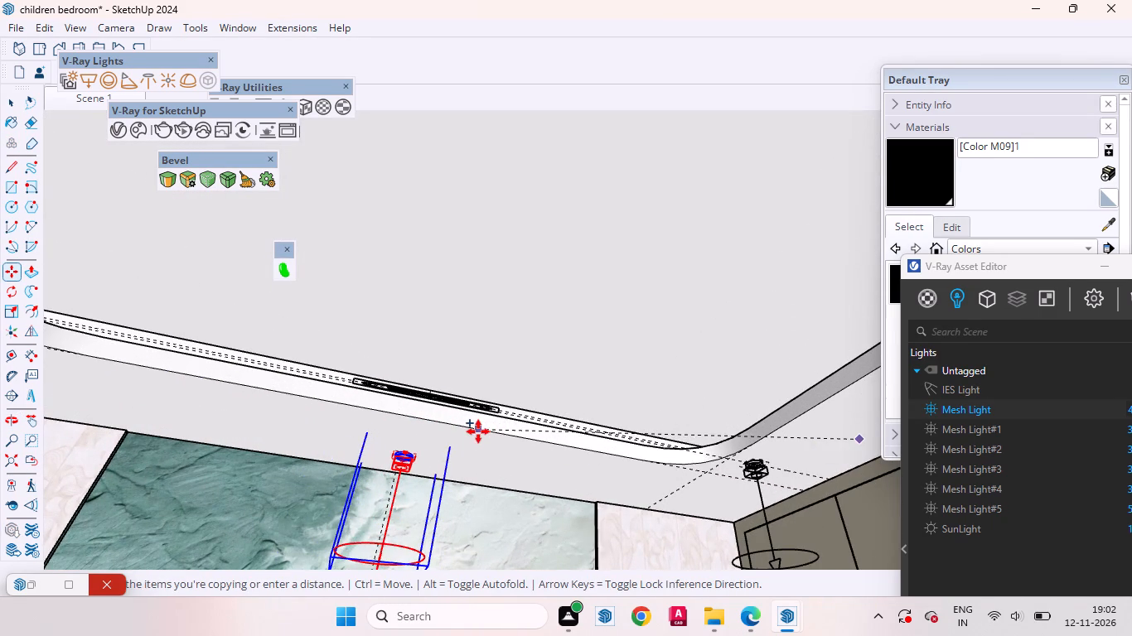
{"action": "left_click", "coordinate": [478, 431]}
Move the copied downlight along the green axis away from the marble panel, onto the border beside the recess.
{"action": "scroll", "coordinate": [483, 467], "scroll_direction": "down", "scroll_amount": 3}
{"action": "middle_click_drag", "start_coordinate": [401, 466], "coordinate": [619, 407]}
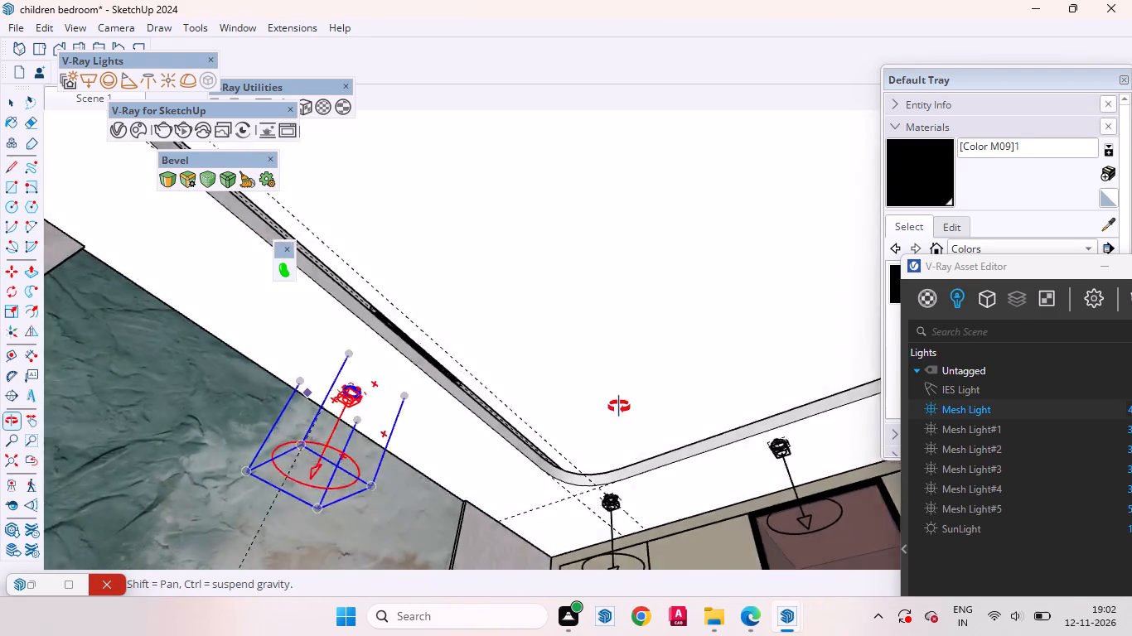
{"action": "middle_click_drag", "start_coordinate": [619, 407], "coordinate": [723, 432]}
{"action": "scroll", "coordinate": [688, 472], "scroll_direction": "up", "scroll_amount": 1}
{"action": "scroll", "coordinate": [702, 475], "scroll_direction": "down", "scroll_amount": 2}
{"action": "scroll", "coordinate": [626, 463], "scroll_direction": "down", "scroll_amount": 4}
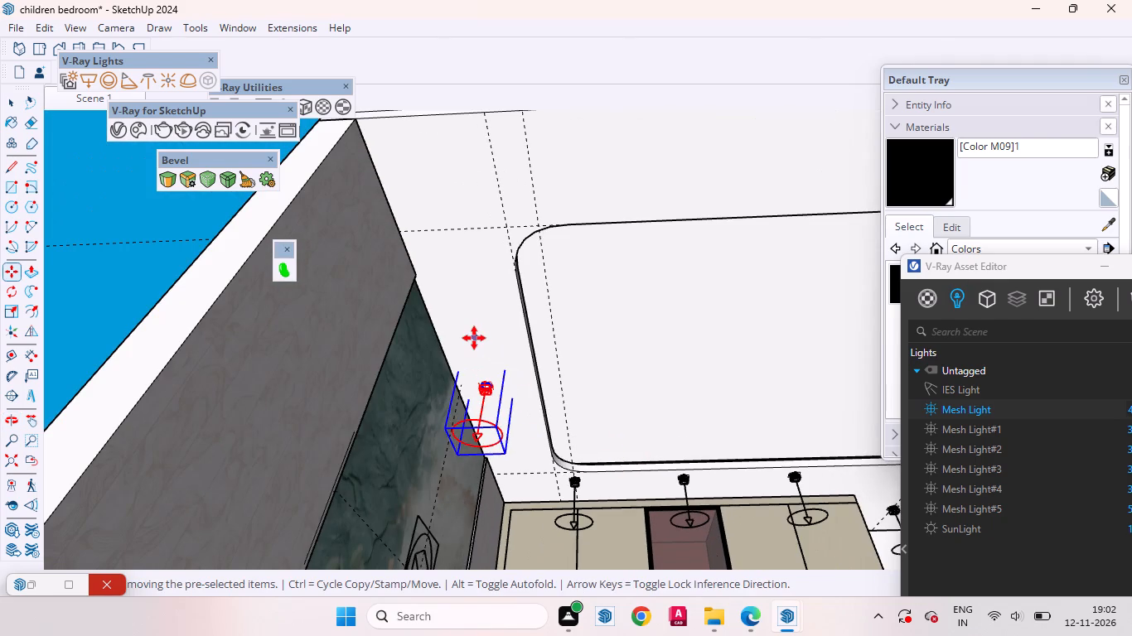
{"action": "left_click", "coordinate": [474, 338]}
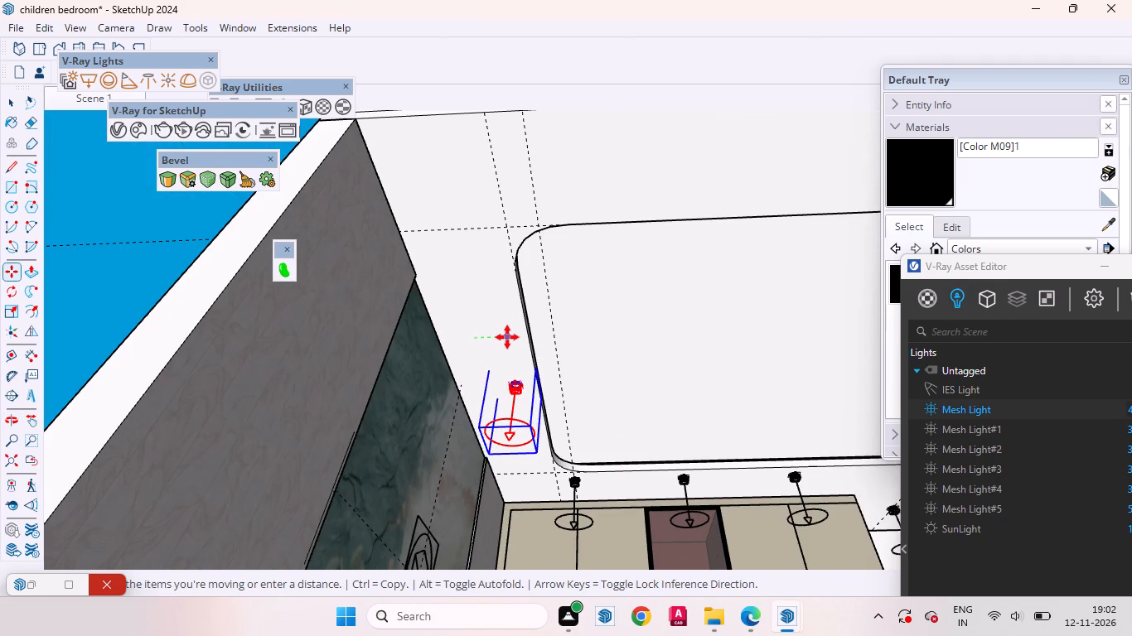
{"action": "left_click", "coordinate": [507, 336]}
Copy the middle feature-wall downlight along the red axis to the border's end away from the wardrobe, near the guide intersection.
{"action": "middle_click_drag", "start_coordinate": [553, 426], "coordinate": [210, 430]}
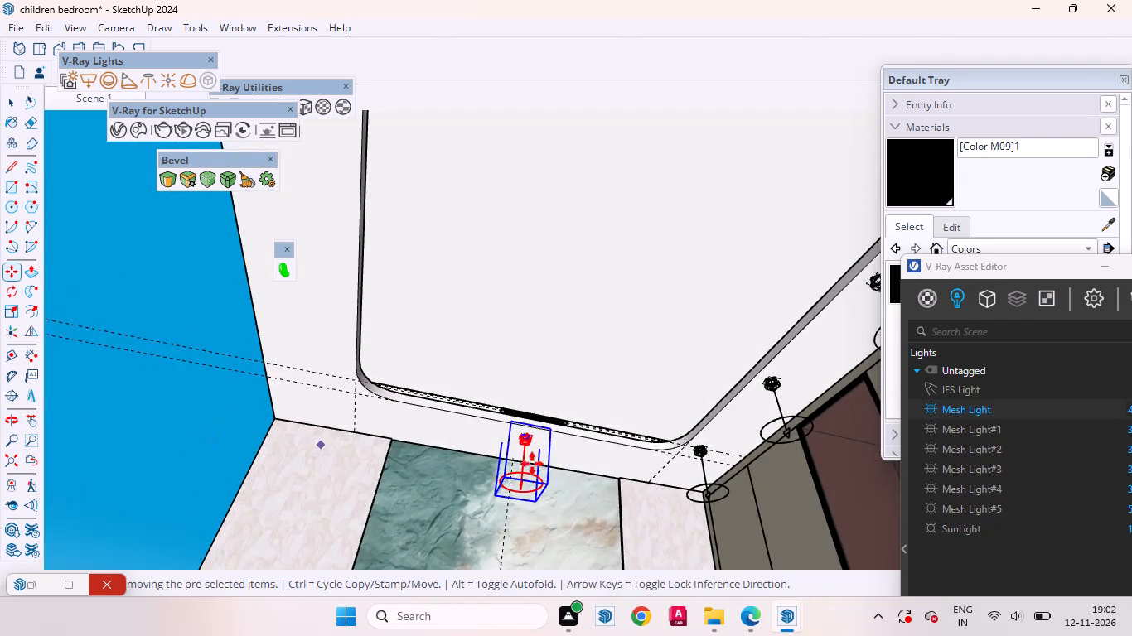
{"action": "scroll", "coordinate": [527, 468], "scroll_direction": "down", "scroll_amount": 3}
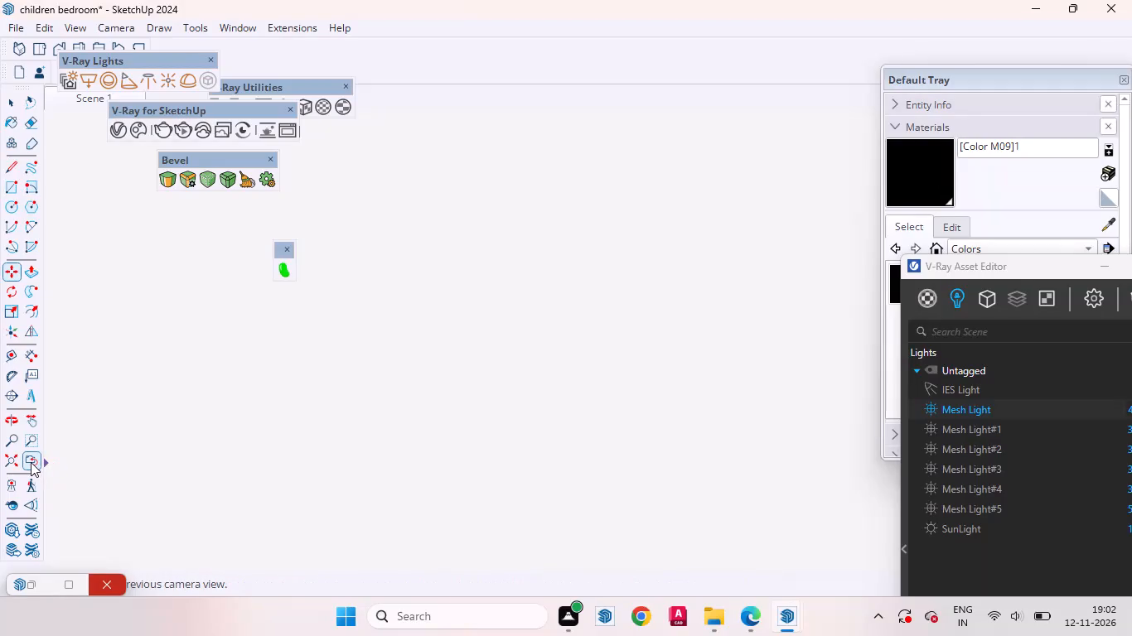
{"action": "left_click", "coordinate": [31, 462]}
{"action": "middle_click_drag", "start_coordinate": [709, 406], "coordinate": [605, 455]}
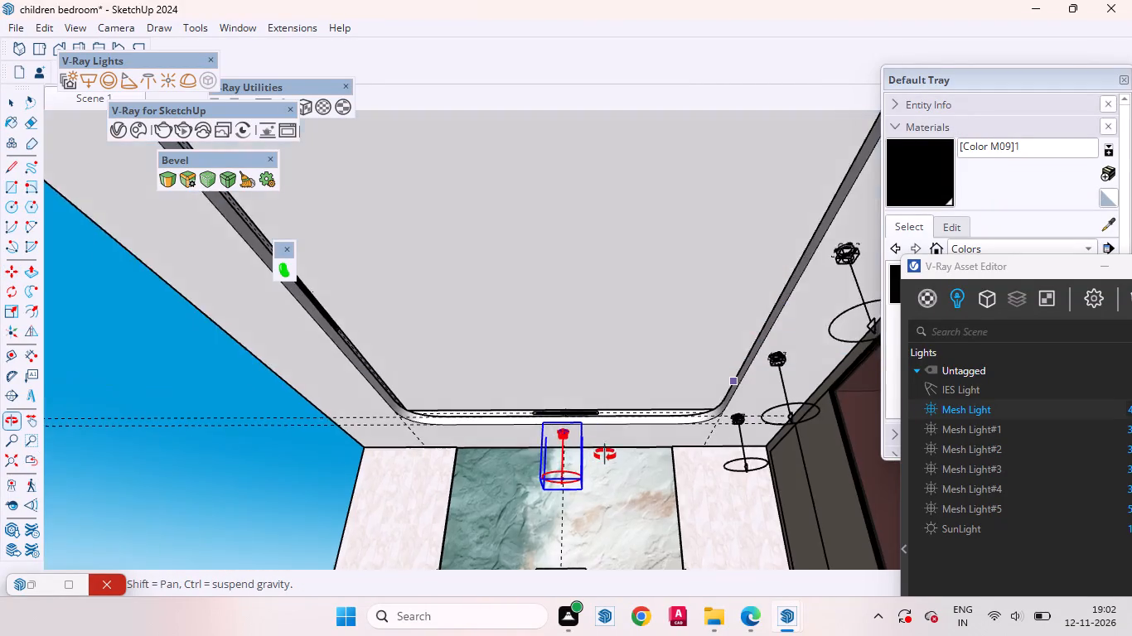
{"action": "middle_click_drag", "start_coordinate": [605, 455], "coordinate": [606, 451]}
{"action": "scroll", "coordinate": [604, 461], "scroll_direction": "up", "scroll_amount": 3}
{"action": "scroll", "coordinate": [632, 426], "scroll_direction": "down", "scroll_amount": 3}
{"action": "scroll", "coordinate": [618, 521], "scroll_direction": "up", "scroll_amount": 3}
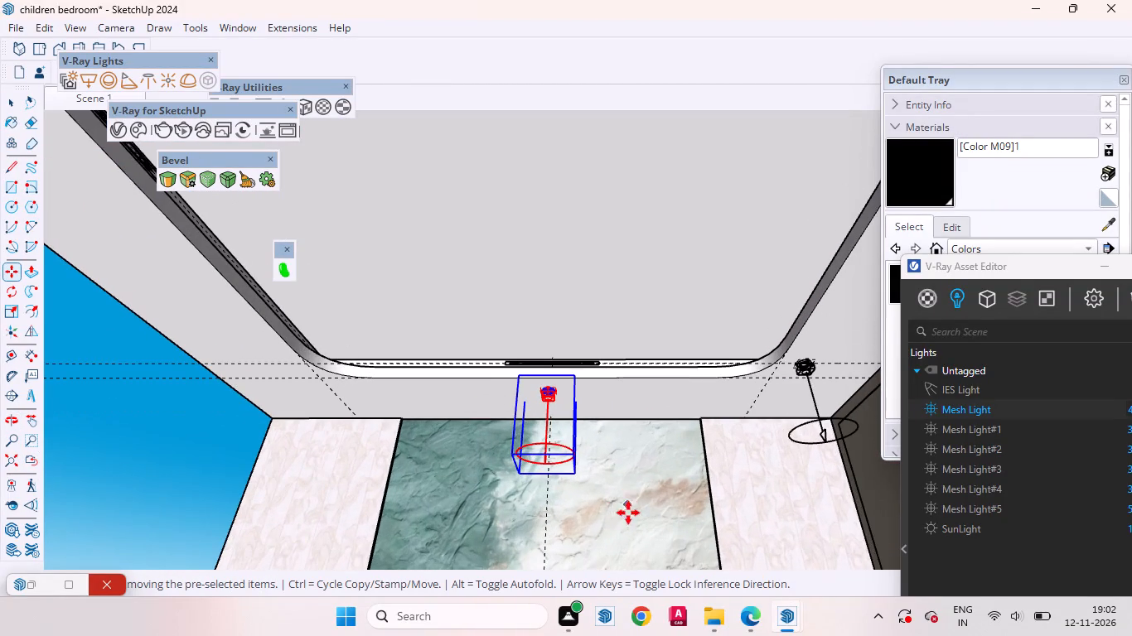
{"action": "left_click", "coordinate": [593, 532]}
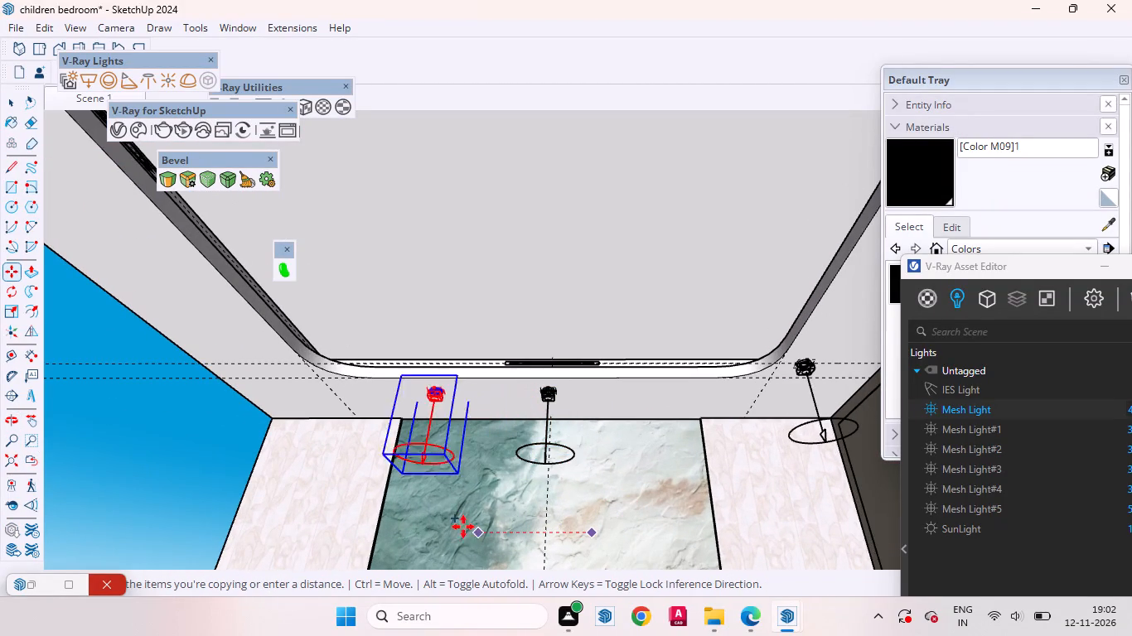
{"action": "left_click", "coordinate": [366, 535]}
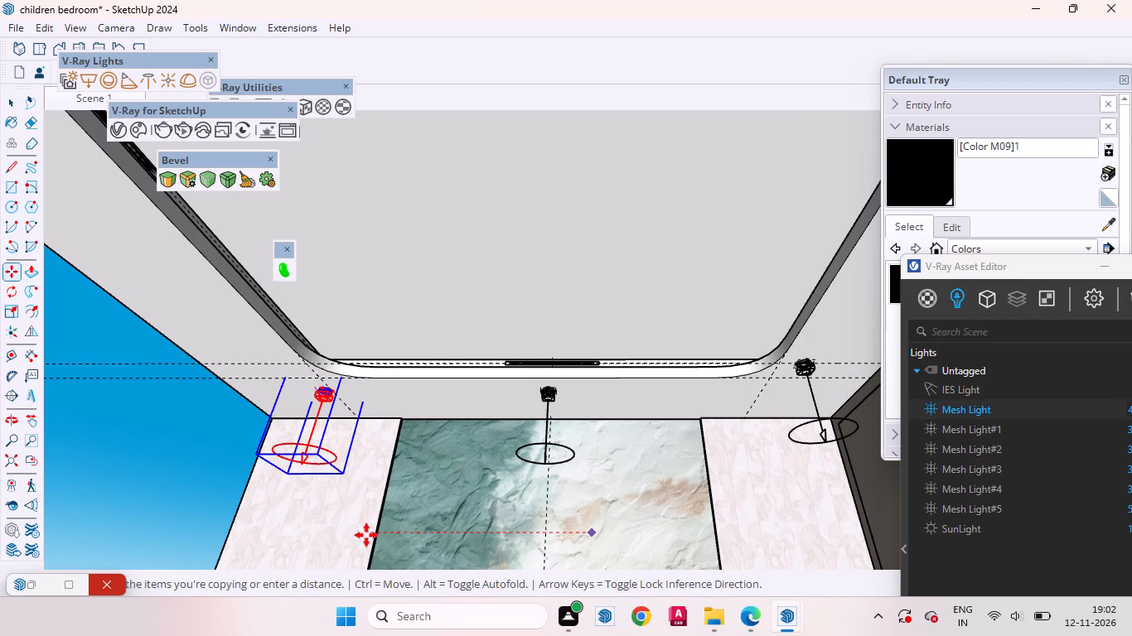
Copy the far-end feature-wall downlight along the red axis past the middle one, to the border's wardrobe end.
{"action": "left_click", "coordinate": [366, 535]}
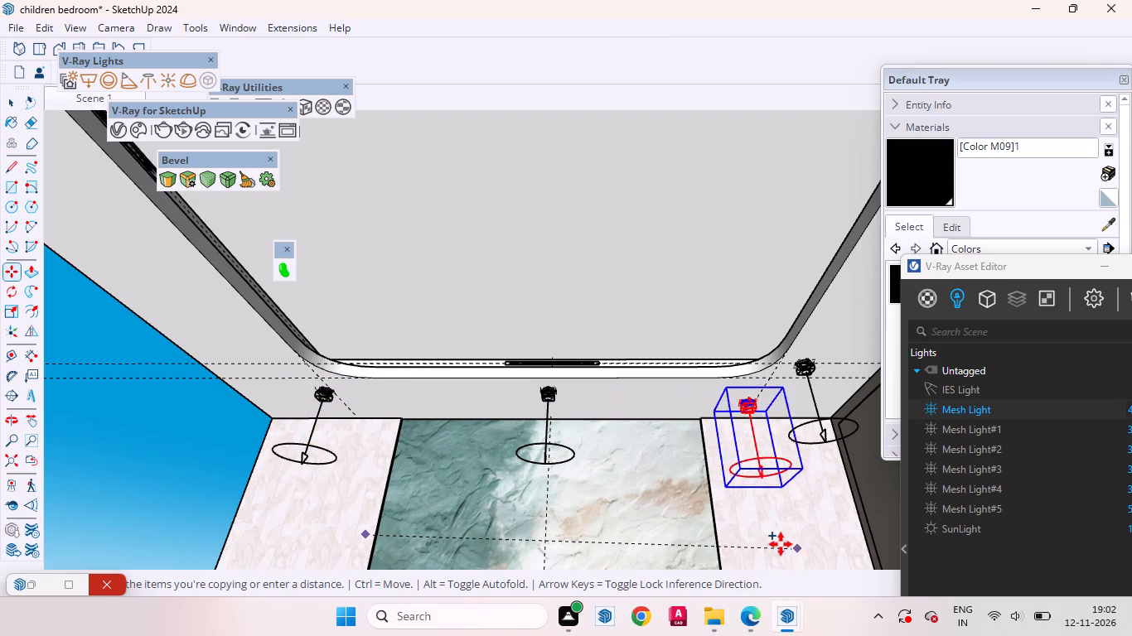
{"action": "scroll", "coordinate": [781, 544], "scroll_direction": "up", "scroll_amount": 3}
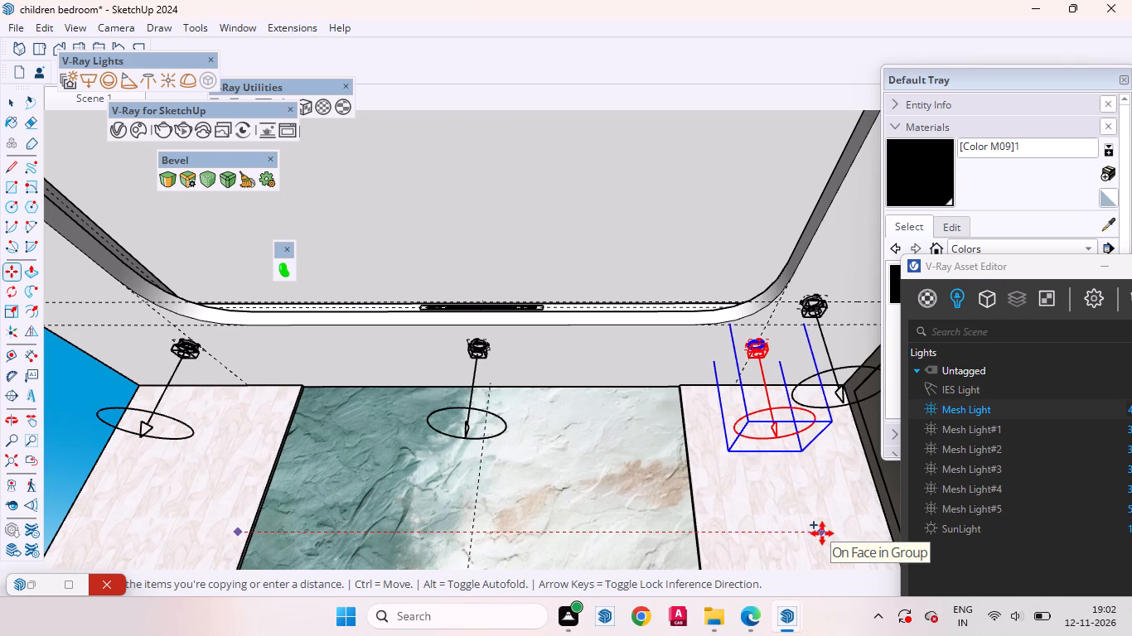
{"action": "key", "text": "space"}
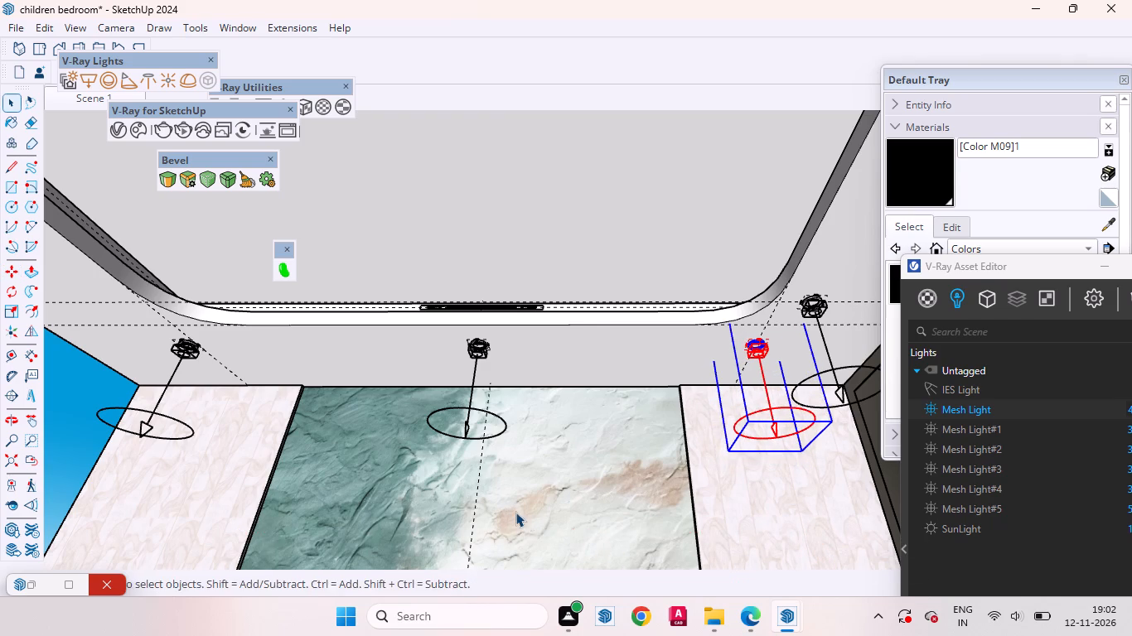
Examine the downlight layout around the ceiling border along the feature wall, wardrobe and side wall.
{"action": "middle_click_drag", "start_coordinate": [547, 521], "coordinate": [867, 520]}
{"action": "scroll", "coordinate": [583, 482], "scroll_direction": "down", "scroll_amount": 15}
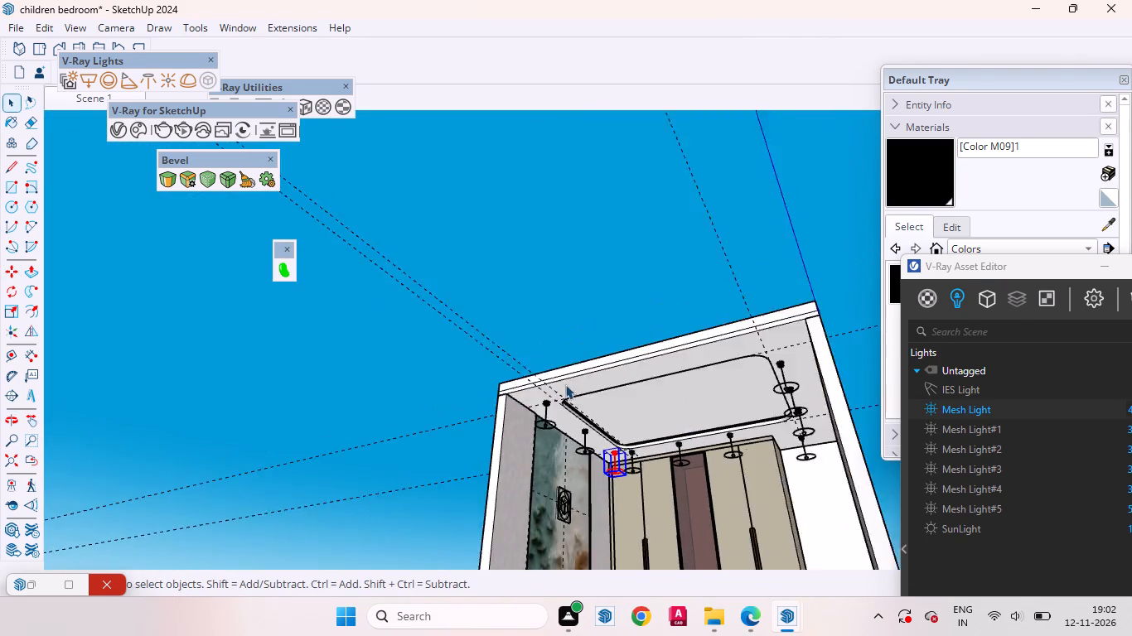
{"action": "scroll", "coordinate": [565, 384], "scroll_direction": "down", "scroll_amount": 2}
{"action": "left_click", "coordinate": [582, 302]}
{"action": "middle_click_drag", "start_coordinate": [646, 455], "coordinate": [772, 421]}
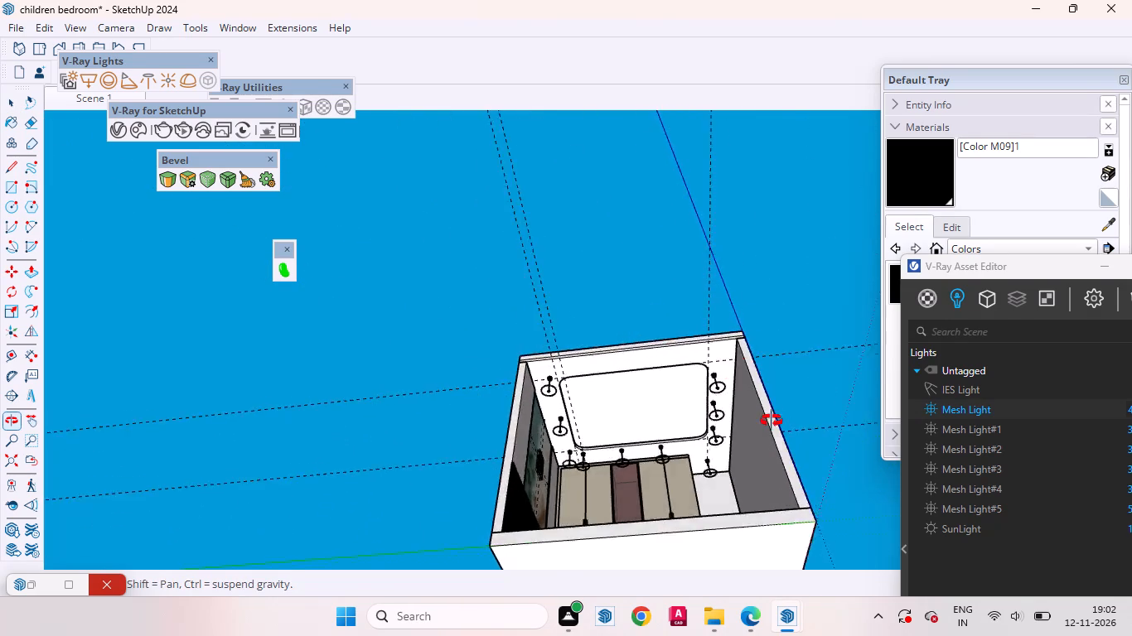
{"action": "middle_click_drag", "start_coordinate": [772, 421], "coordinate": [771, 470]}
{"action": "scroll", "coordinate": [655, 460], "scroll_direction": "up", "scroll_amount": 3}
{"action": "scroll", "coordinate": [654, 459], "scroll_direction": "down", "scroll_amount": 4}
{"action": "middle_click_drag", "start_coordinate": [701, 431], "coordinate": [841, 417]}
{"action": "scroll", "coordinate": [631, 441], "scroll_direction": "up", "scroll_amount": 8}
{"action": "middle_click_drag", "start_coordinate": [627, 452], "coordinate": [548, 417]}
{"action": "scroll", "coordinate": [601, 446], "scroll_direction": "up", "scroll_amount": 3}
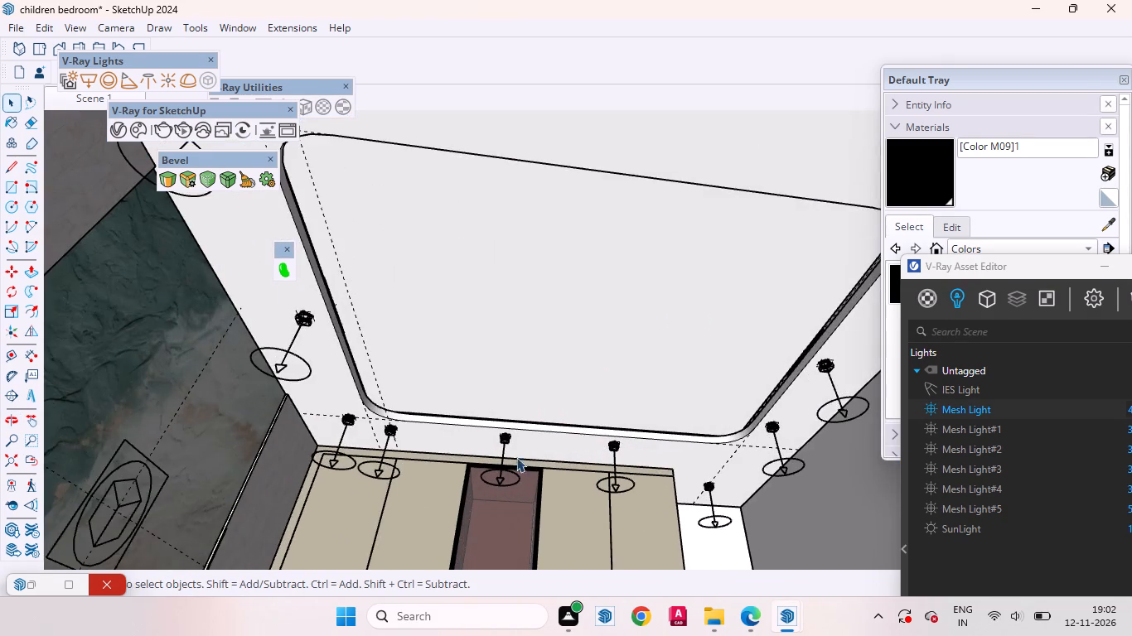
{"action": "scroll", "coordinate": [501, 457], "scroll_direction": "down", "scroll_amount": 8}
{"action": "middle_click", "coordinate": [578, 466]}
{"action": "scroll", "coordinate": [465, 467], "scroll_direction": "up", "scroll_amount": 3}
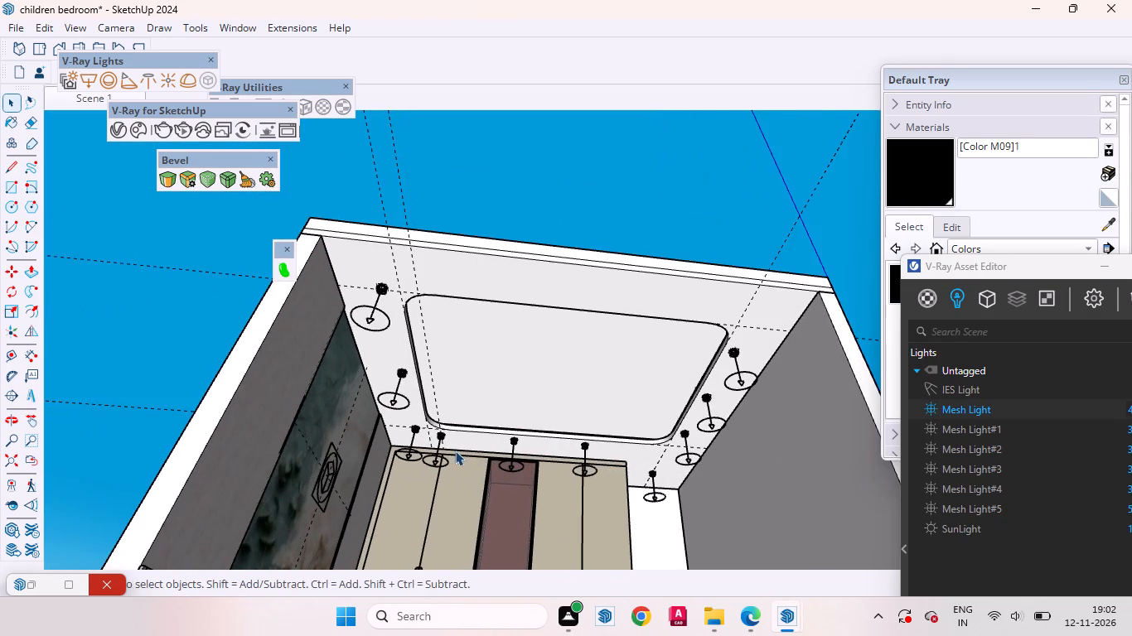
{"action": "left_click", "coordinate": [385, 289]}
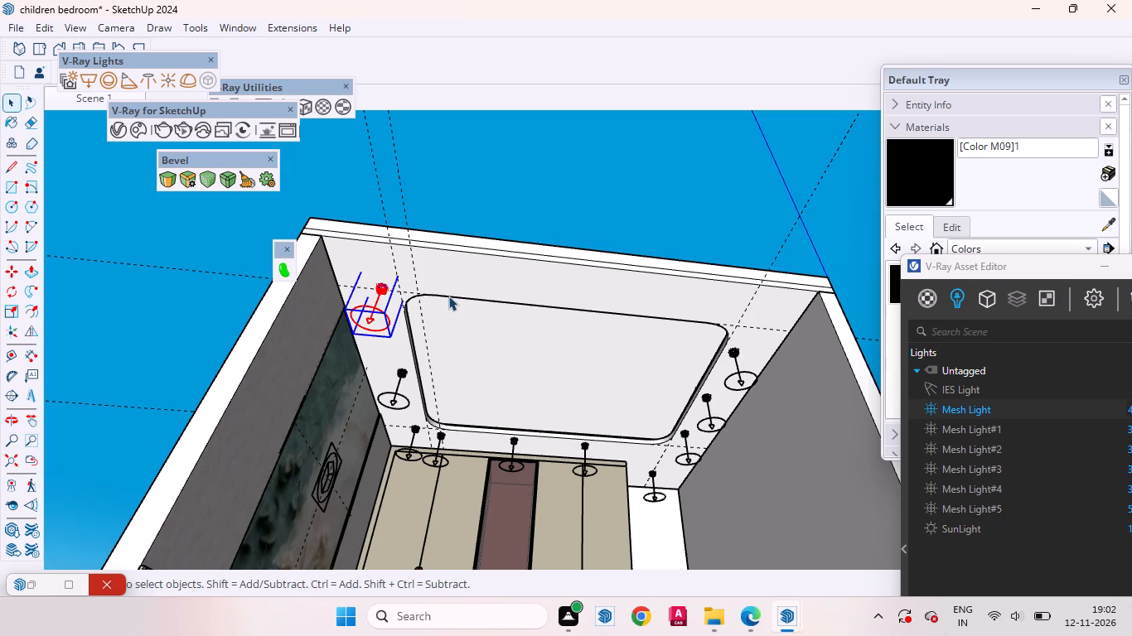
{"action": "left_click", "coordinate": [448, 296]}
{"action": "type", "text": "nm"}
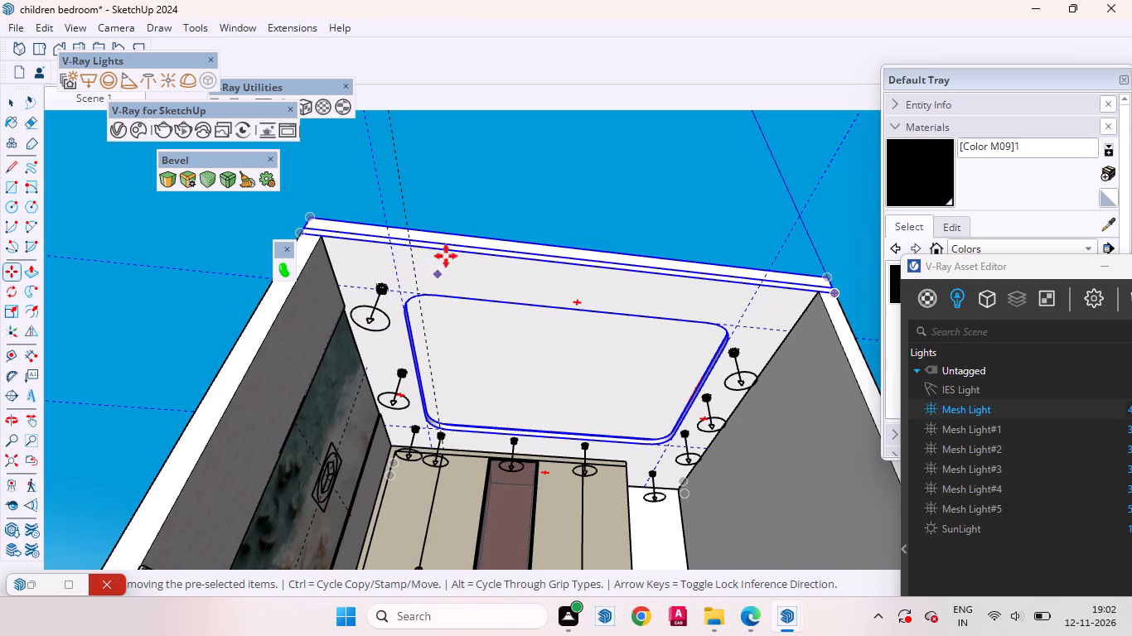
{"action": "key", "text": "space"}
Copy the feature-wall downlight farthest from the wardrobe along the green axis to the middle of the opposite-wardrobe border, then nudge the copy away from the recess.
{"action": "left_click", "coordinate": [383, 287]}
{"action": "key", "text": "m"}
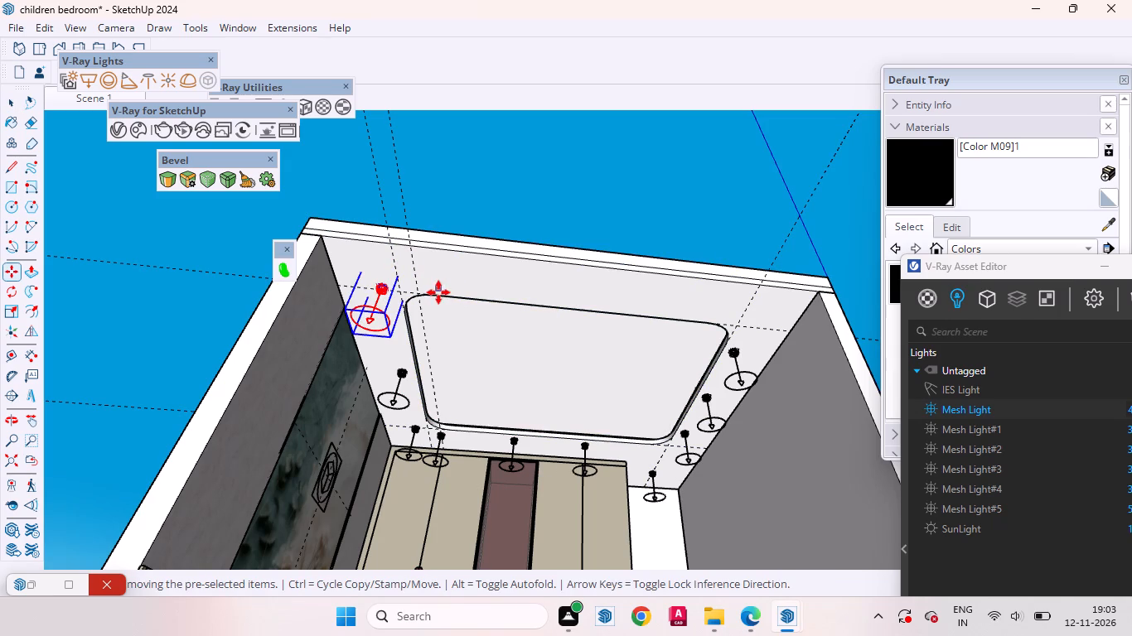
{"action": "left_click", "coordinate": [424, 281]}
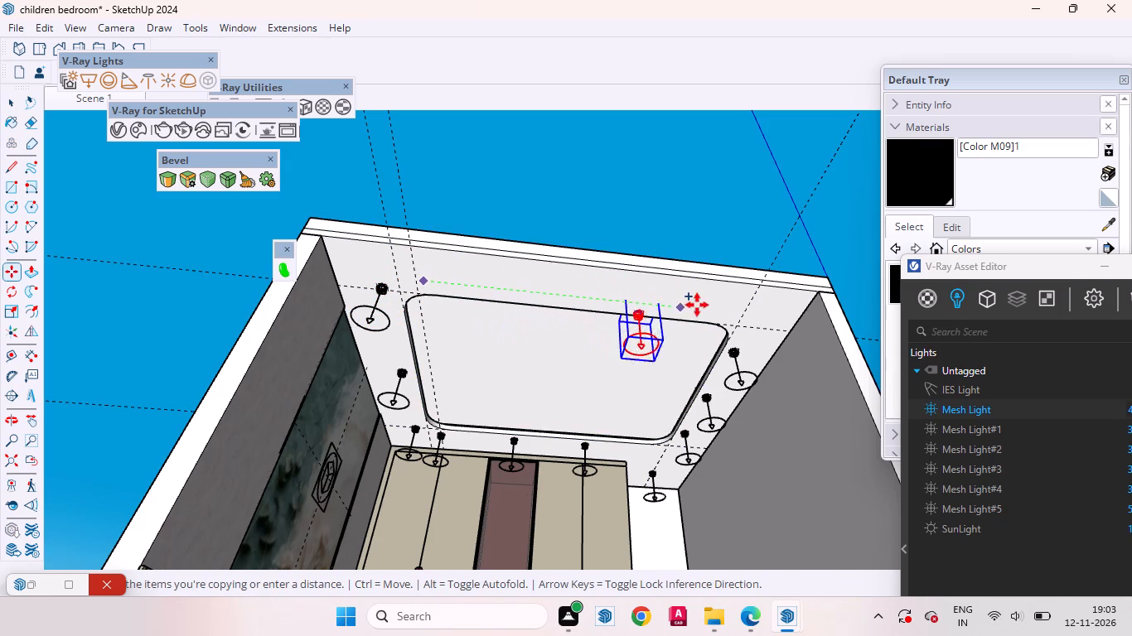
{"action": "scroll", "coordinate": [702, 306], "scroll_direction": "up", "scroll_amount": 6}
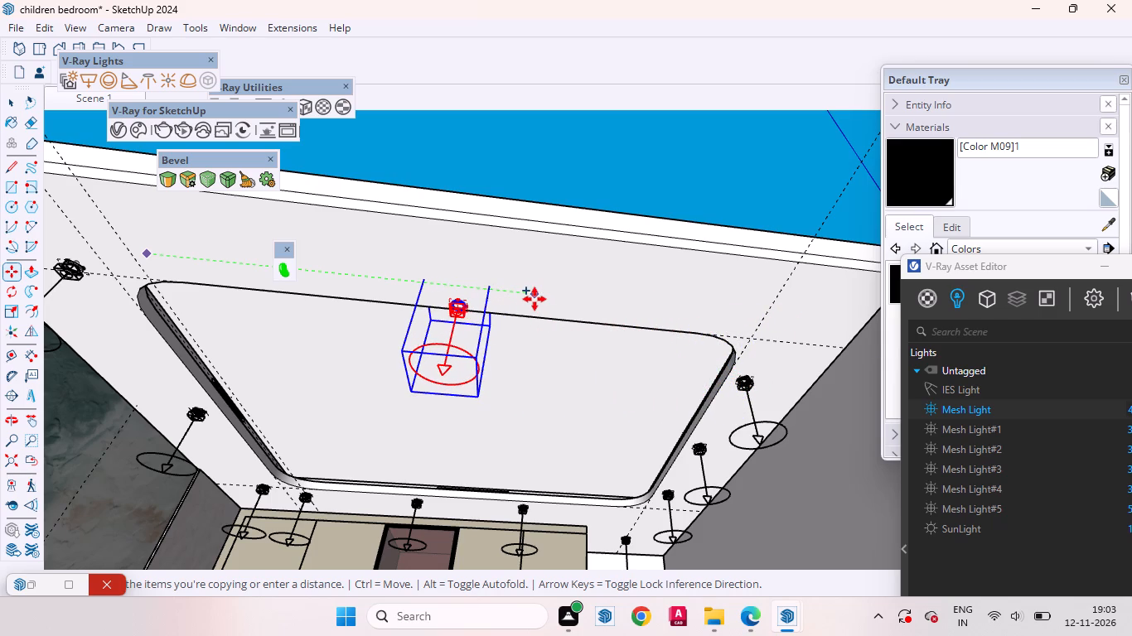
{"action": "left_click", "coordinate": [535, 299]}
{"action": "left_click", "coordinate": [530, 299]}
{"action": "left_click", "coordinate": [525, 281]}
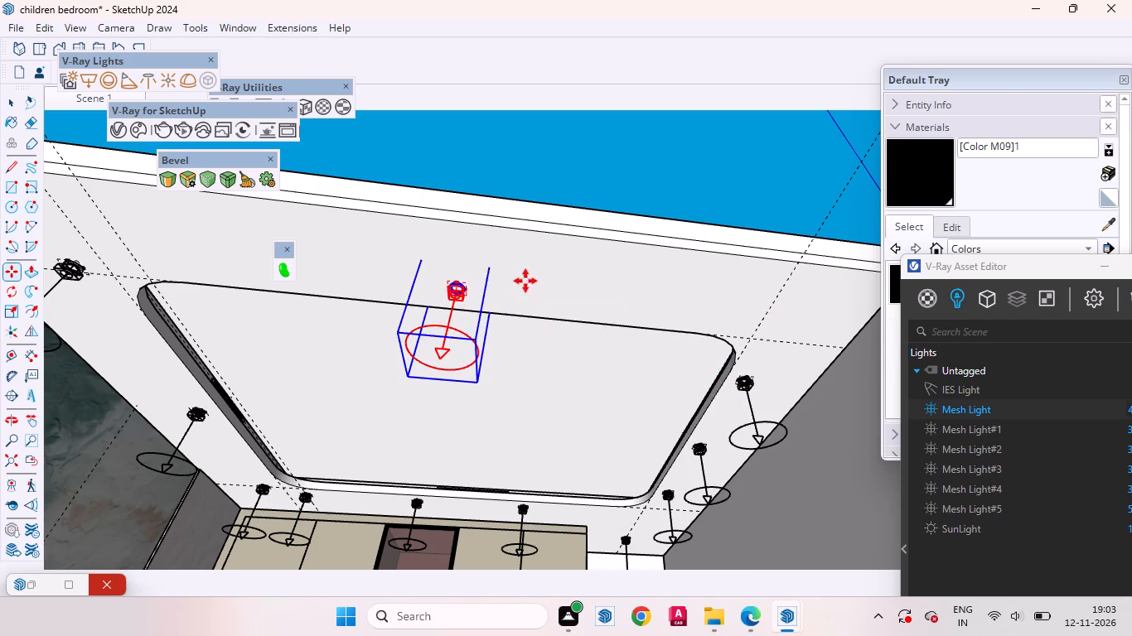
Copy the middle downlight towards the side wall, and copy that one back along the green axis to the recess's marble-panel corner.
{"action": "left_click", "coordinate": [512, 301]}
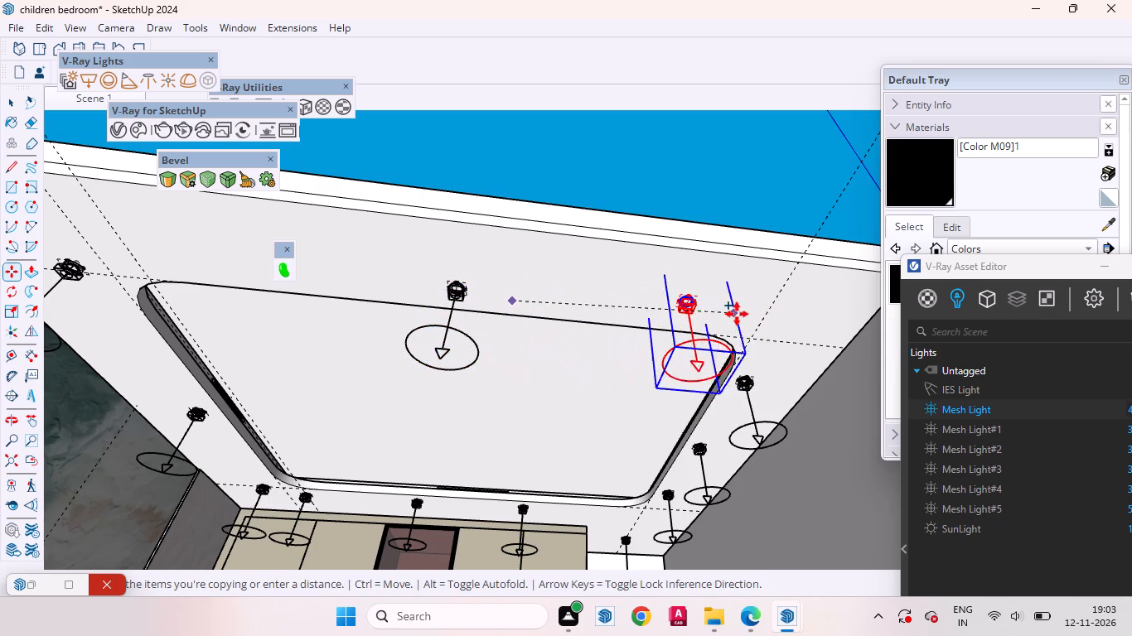
{"action": "left_click", "coordinate": [743, 319]}
{"action": "left_click", "coordinate": [743, 319]}
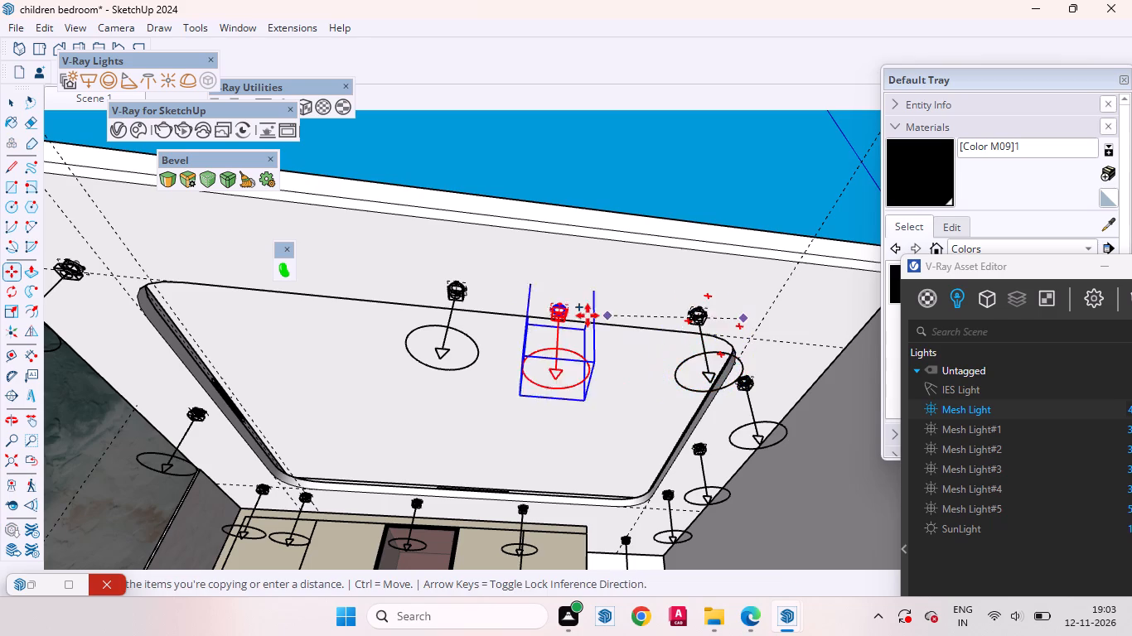
{"action": "scroll", "coordinate": [714, 316], "scroll_direction": "down", "scroll_amount": 7}
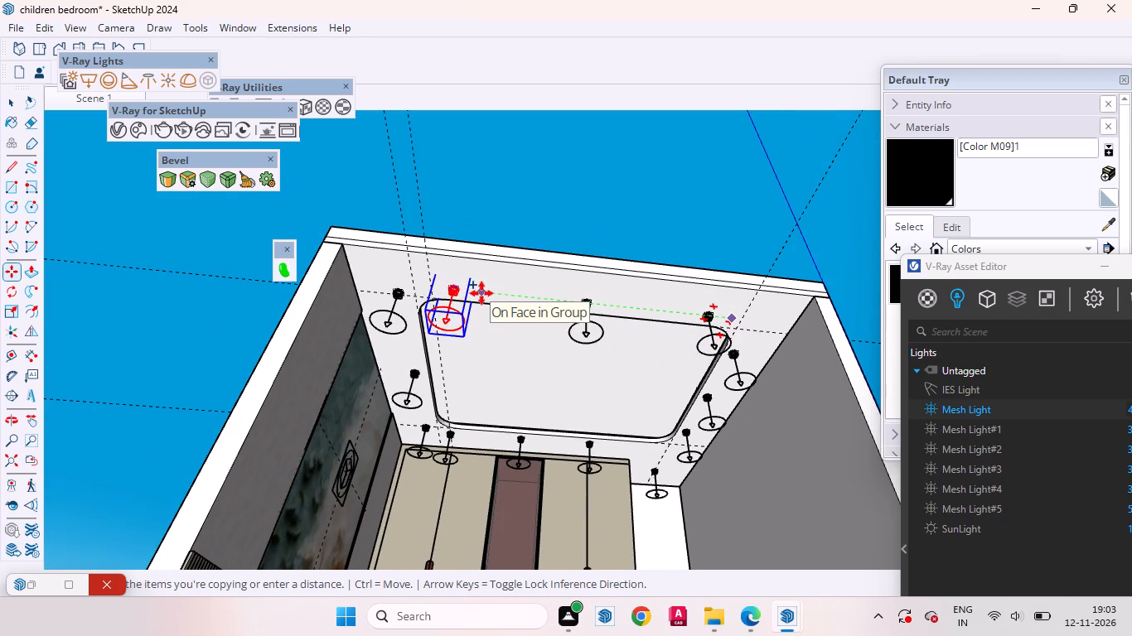
{"action": "left_click", "coordinate": [481, 293]}
{"action": "key", "text": "space"}
{"action": "left_click", "coordinate": [567, 202]}
From Scene 1, open the downlight group in the wardrobe and feature-wall corner and erase its nested mesh light group.
{"action": "middle_click_drag", "start_coordinate": [577, 301], "coordinate": [493, 265]}
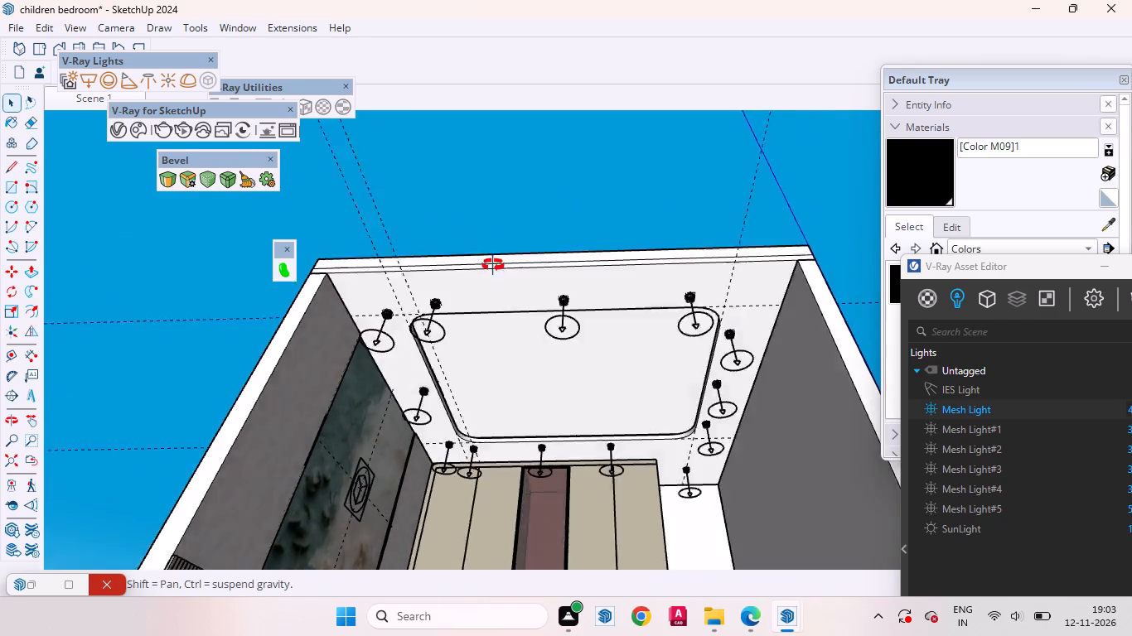
{"action": "middle_click_drag", "start_coordinate": [493, 265], "coordinate": [558, 383]}
{"action": "scroll", "coordinate": [534, 388], "scroll_direction": "down", "scroll_amount": 8}
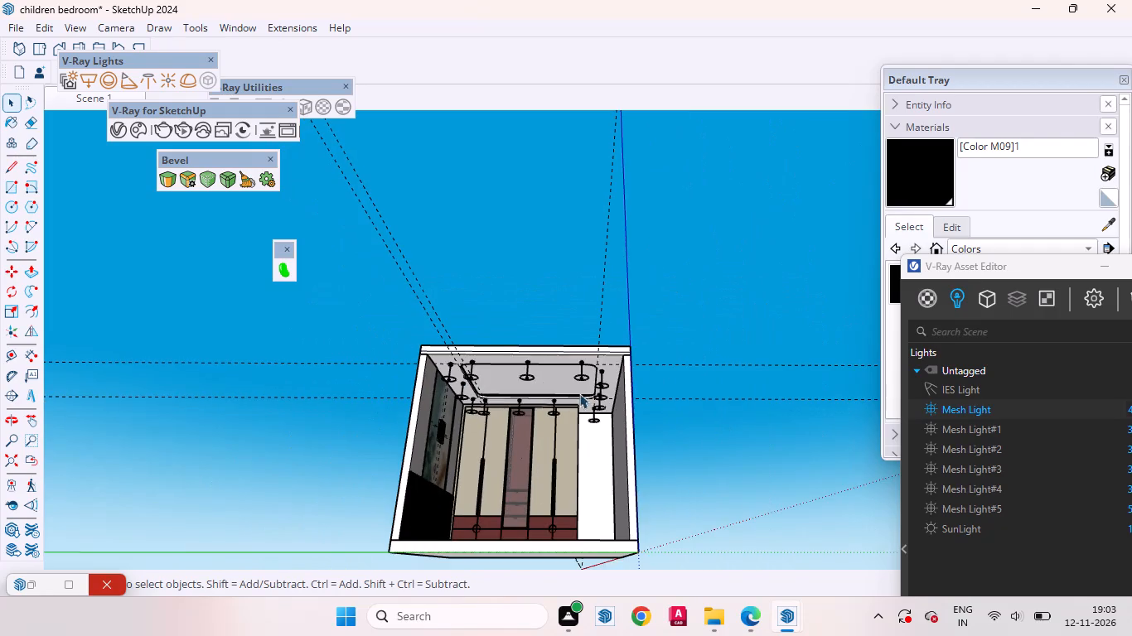
{"action": "scroll", "coordinate": [594, 335], "scroll_direction": "down", "scroll_amount": 3}
{"action": "left_click", "coordinate": [74, 103]}
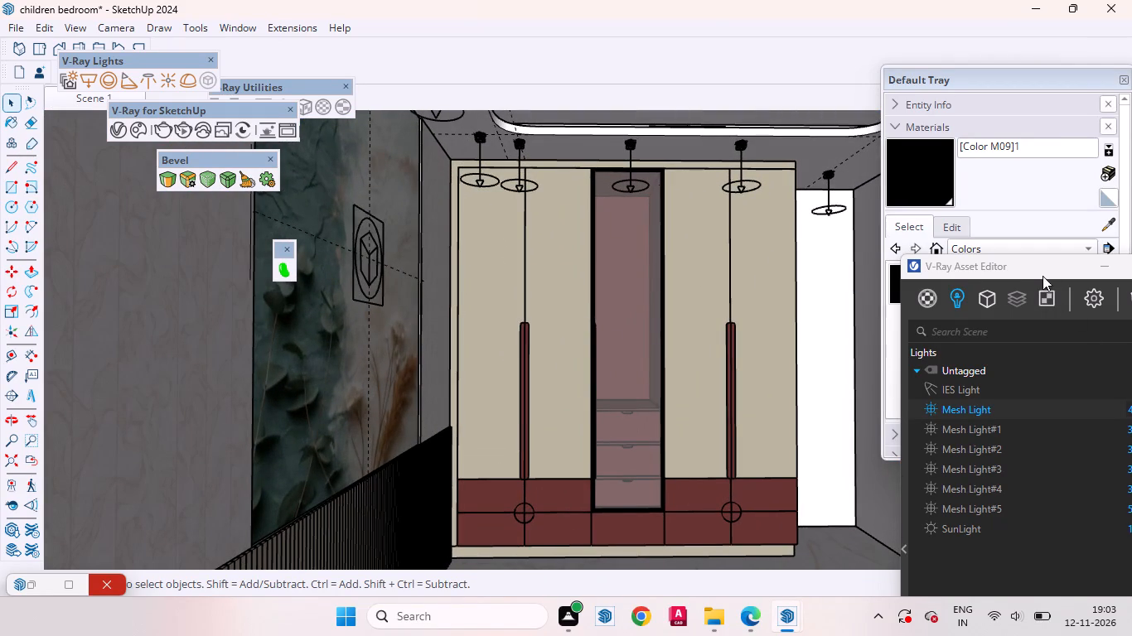
{"action": "scroll", "coordinate": [484, 128], "scroll_direction": "up", "scroll_amount": 8}
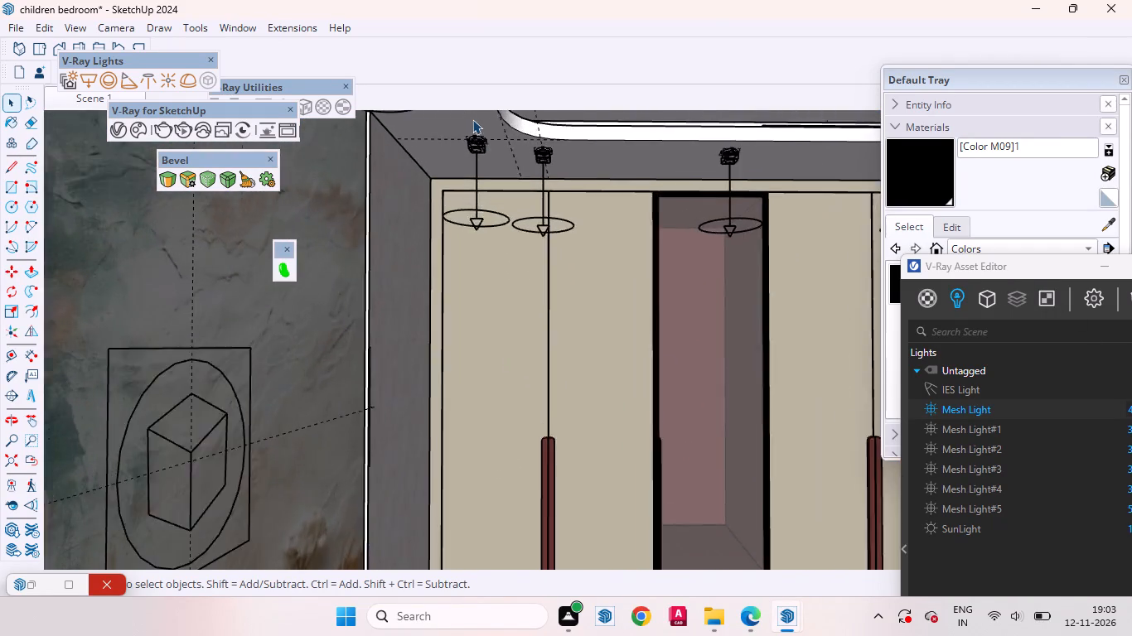
{"action": "scroll", "coordinate": [472, 119], "scroll_direction": "up", "scroll_amount": 14}
{"action": "left_click", "coordinate": [496, 161]}
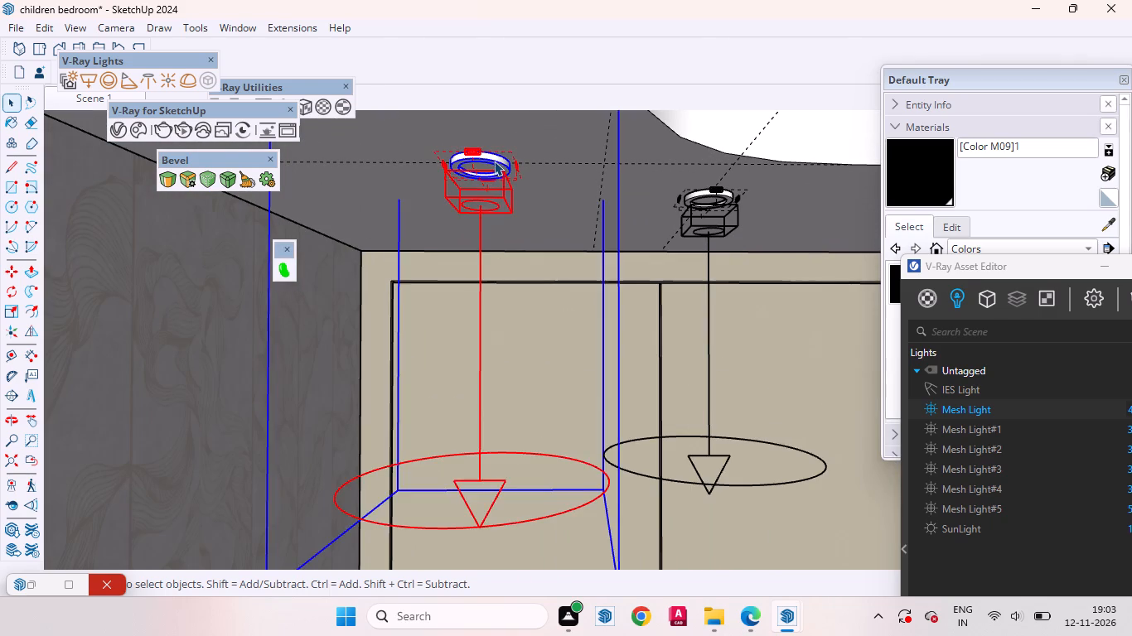
{"action": "double_click", "coordinate": [494, 161]}
{"action": "left_click", "coordinate": [488, 159]}
{"action": "left_click", "coordinate": [486, 156]}
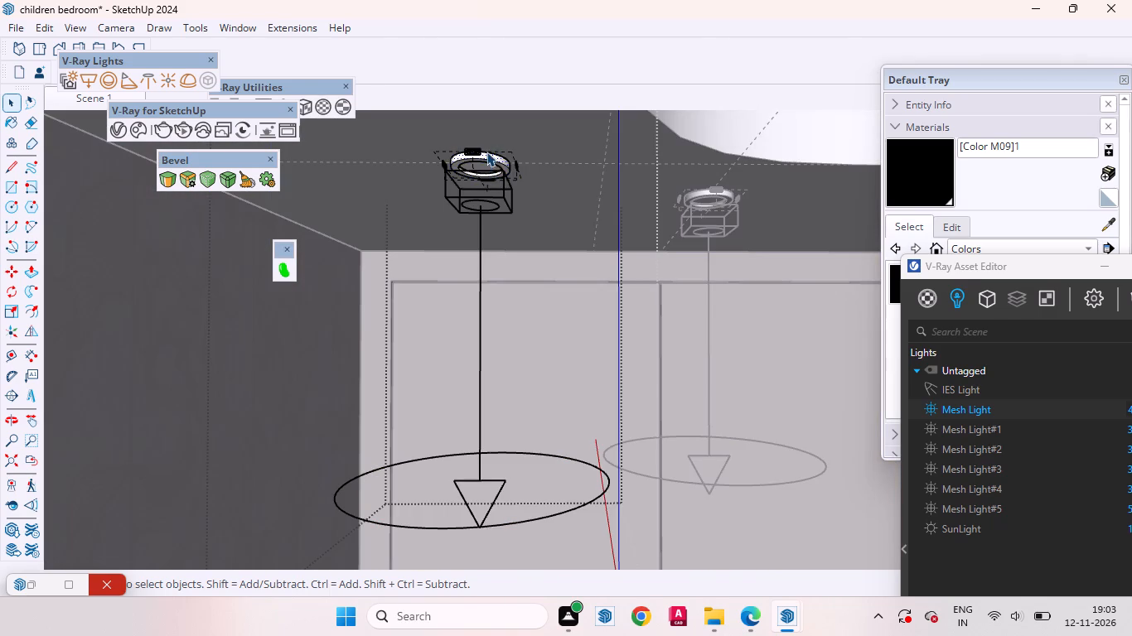
{"action": "scroll", "coordinate": [486, 152], "scroll_direction": "up", "scroll_amount": 5}
{"action": "triple_click", "coordinate": [483, 160]}
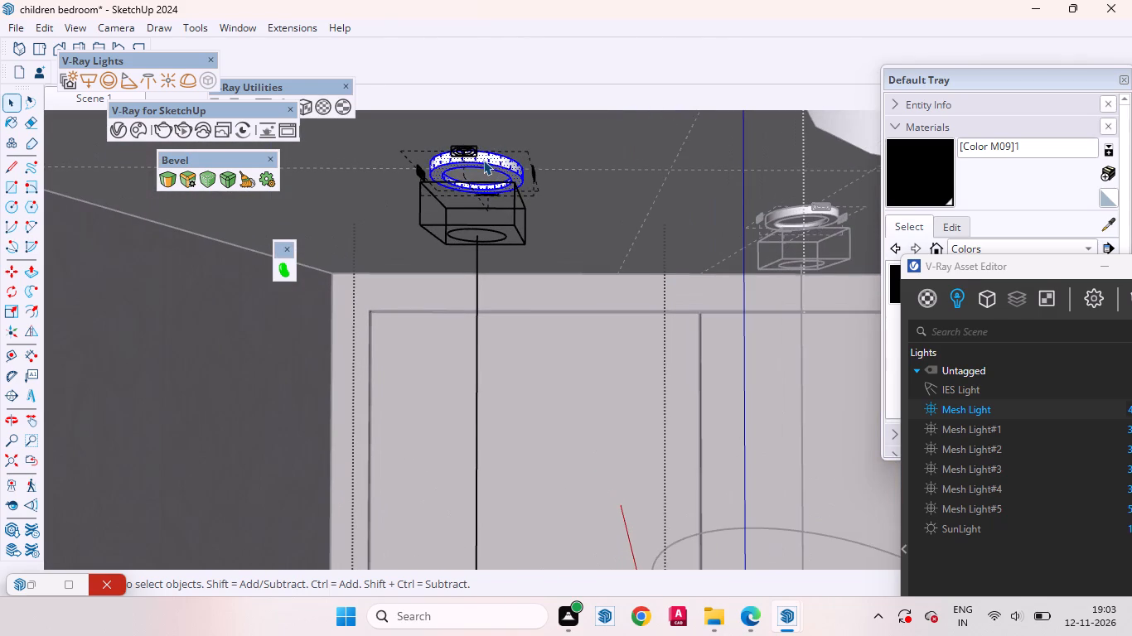
{"action": "scroll", "coordinate": [483, 160], "scroll_direction": "up", "scroll_amount": 1}
{"action": "right_click", "coordinate": [483, 160]}
{"action": "scroll", "coordinate": [404, 272], "scroll_direction": "down", "scroll_amount": 5}
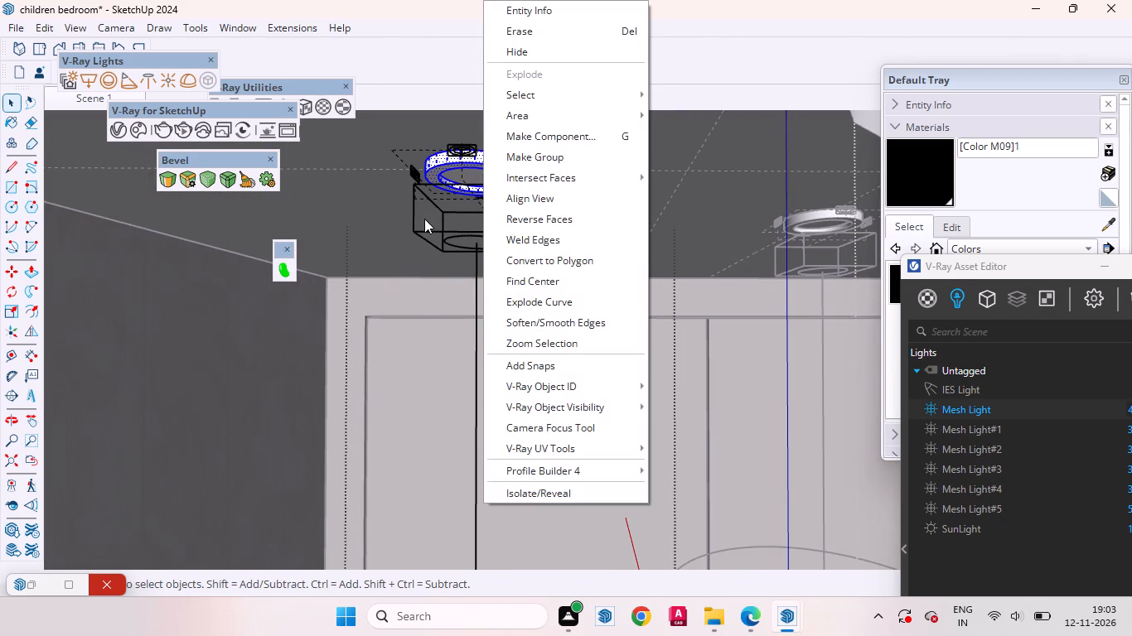
{"action": "scroll", "coordinate": [424, 219], "scroll_direction": "down", "scroll_amount": 3}
{"action": "left_click", "coordinate": [461, 172]}
{"action": "right_click", "coordinate": [461, 172]}
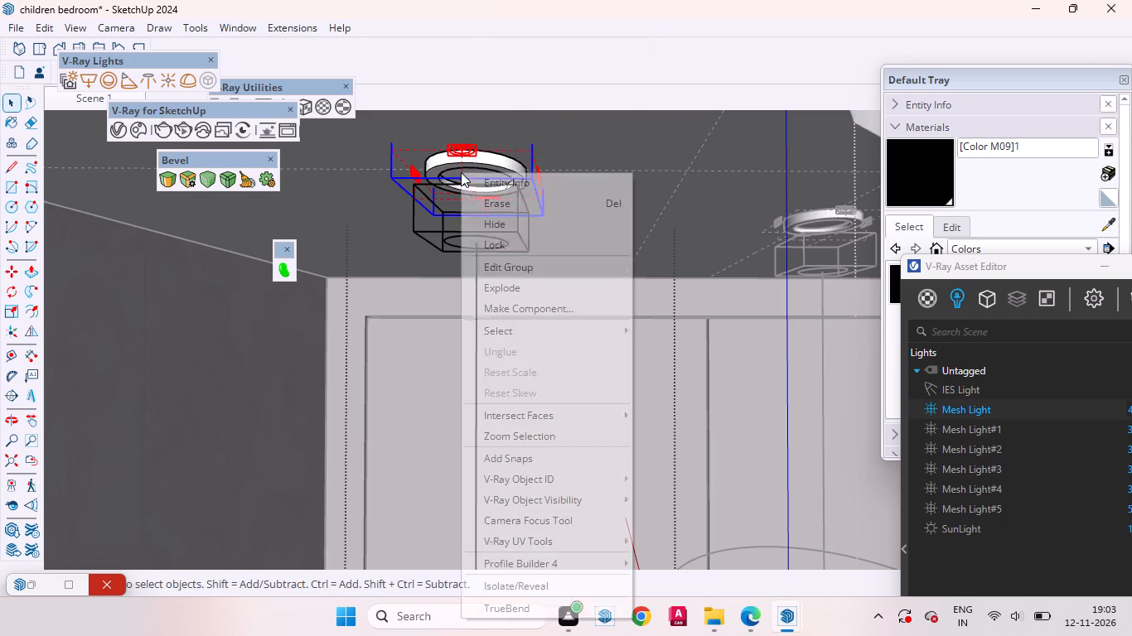
{"action": "left_click", "coordinate": [505, 204]}
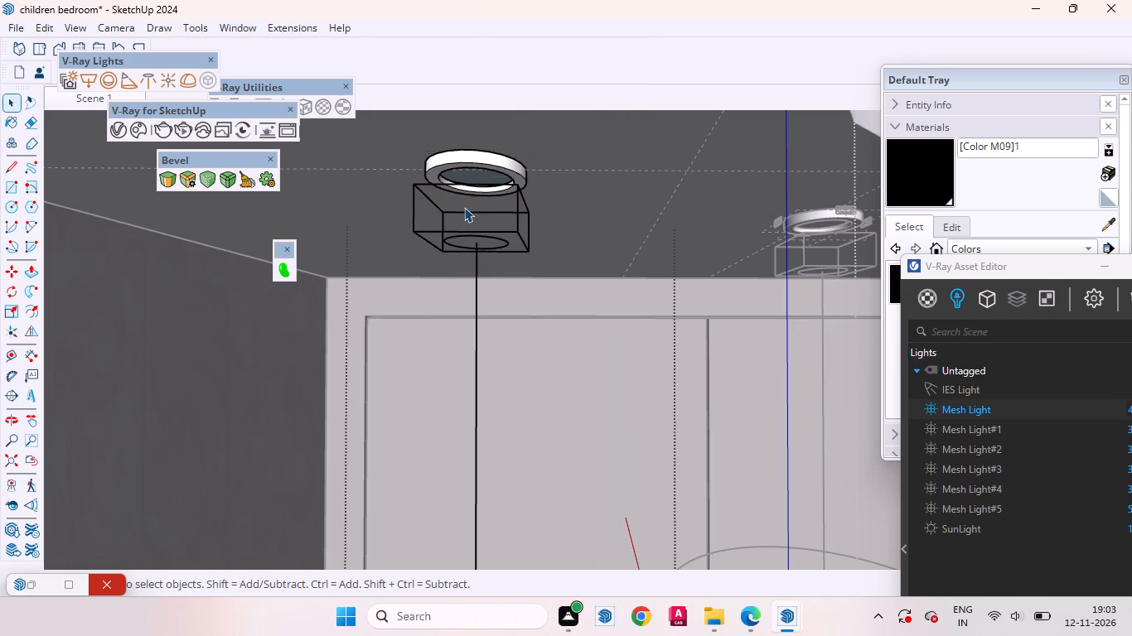
Erase the faces and lower rim of the white trim ring inside the corner downlight group.
{"action": "left_click", "coordinate": [473, 165]}
{"action": "double_click", "coordinate": [475, 157]}
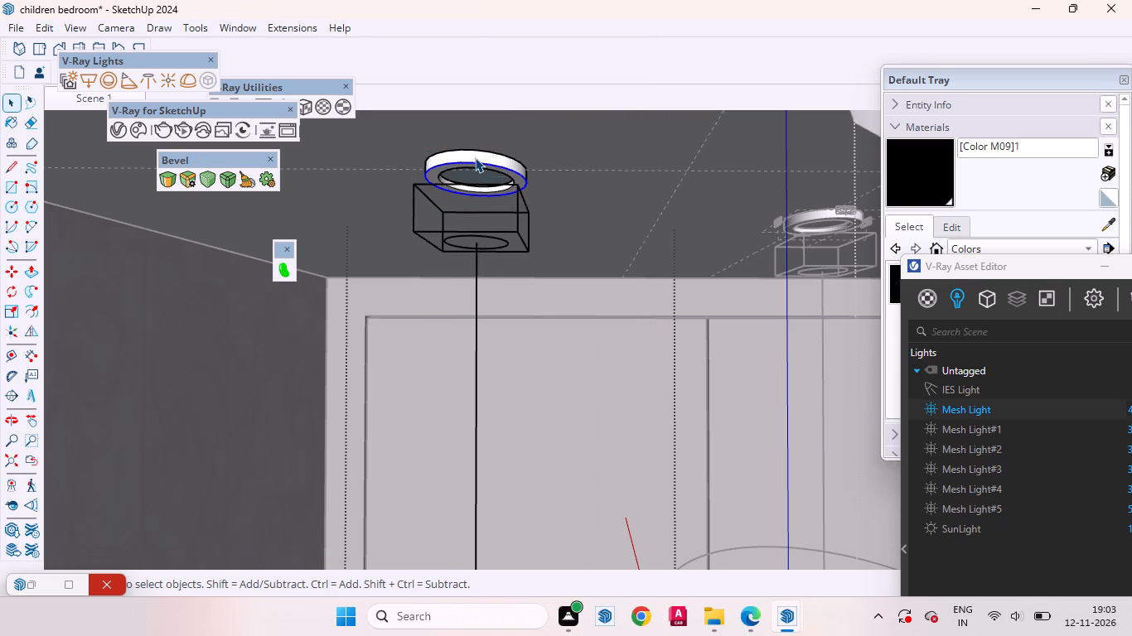
{"action": "right_click", "coordinate": [475, 157]}
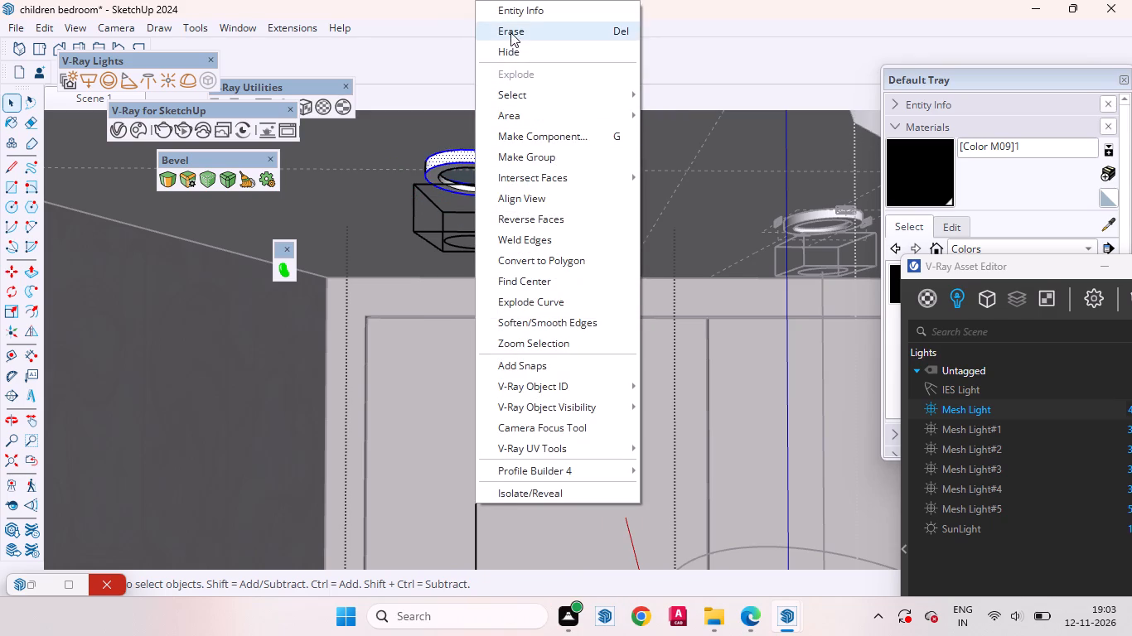
{"action": "left_click", "coordinate": [510, 32]}
{"action": "scroll", "coordinate": [453, 197], "scroll_direction": "up", "scroll_amount": 5}
{"action": "left_click", "coordinate": [466, 151]}
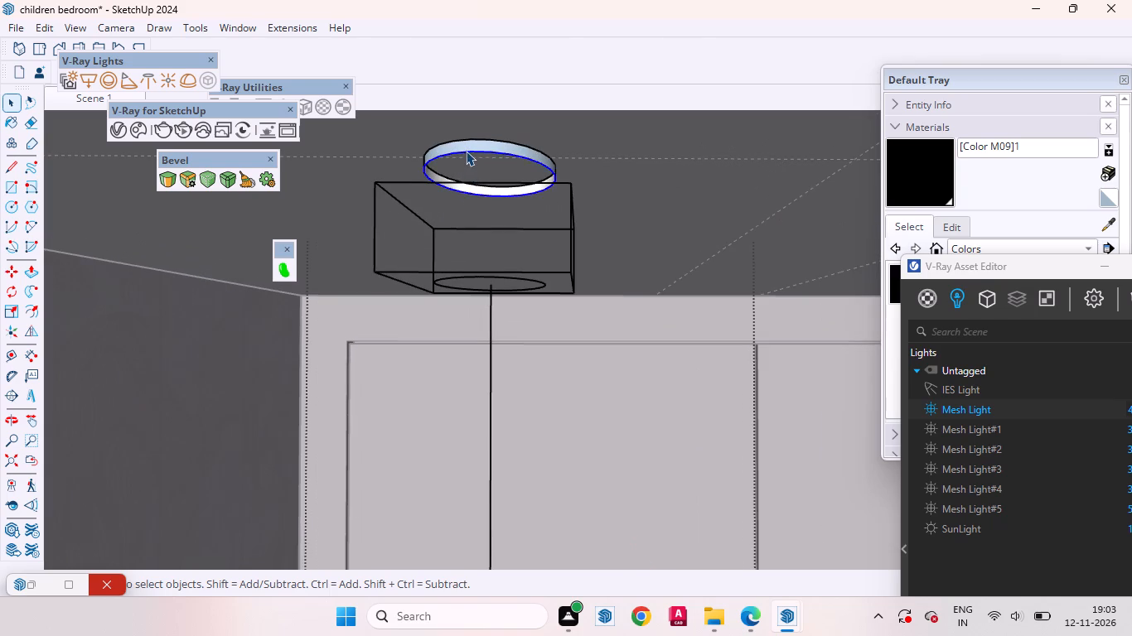
{"action": "right_click", "coordinate": [466, 151]}
{"action": "left_click", "coordinate": [517, 180]}
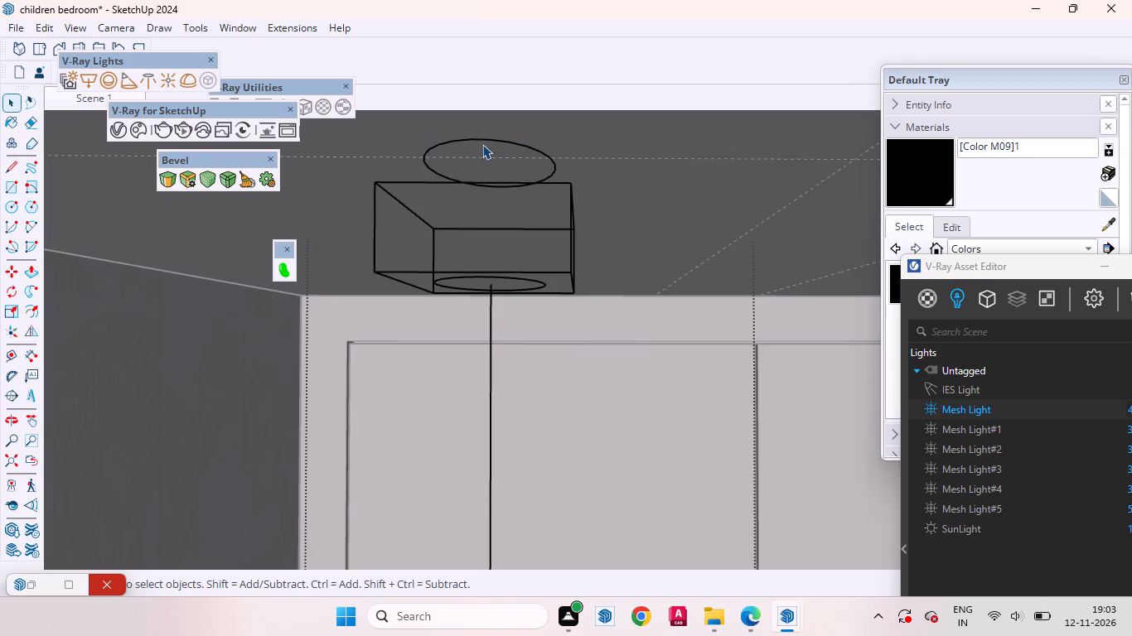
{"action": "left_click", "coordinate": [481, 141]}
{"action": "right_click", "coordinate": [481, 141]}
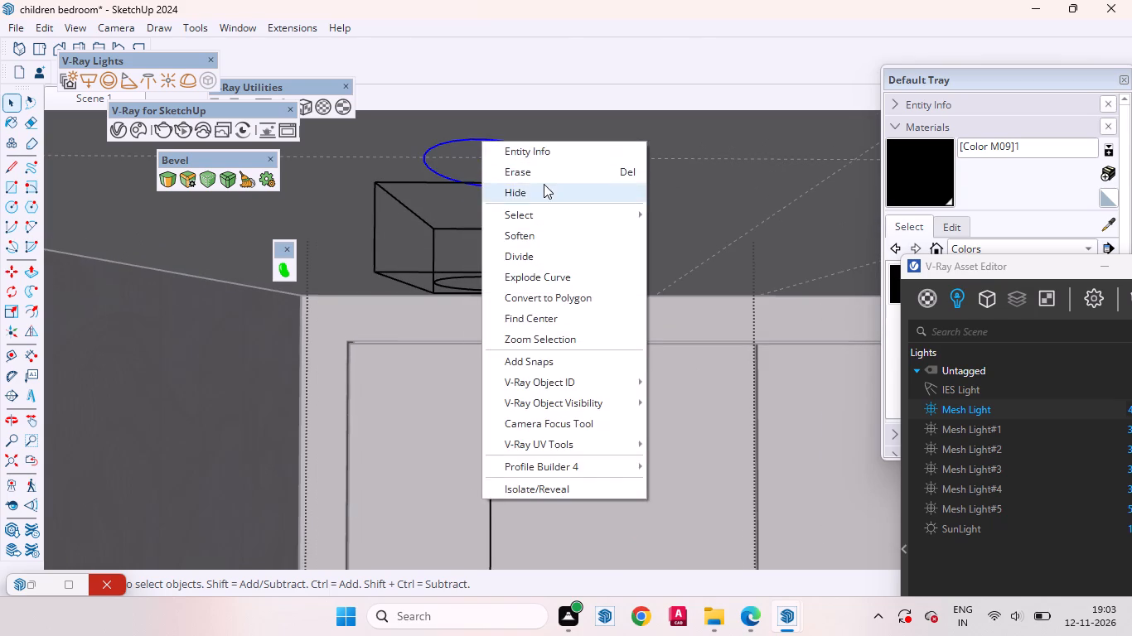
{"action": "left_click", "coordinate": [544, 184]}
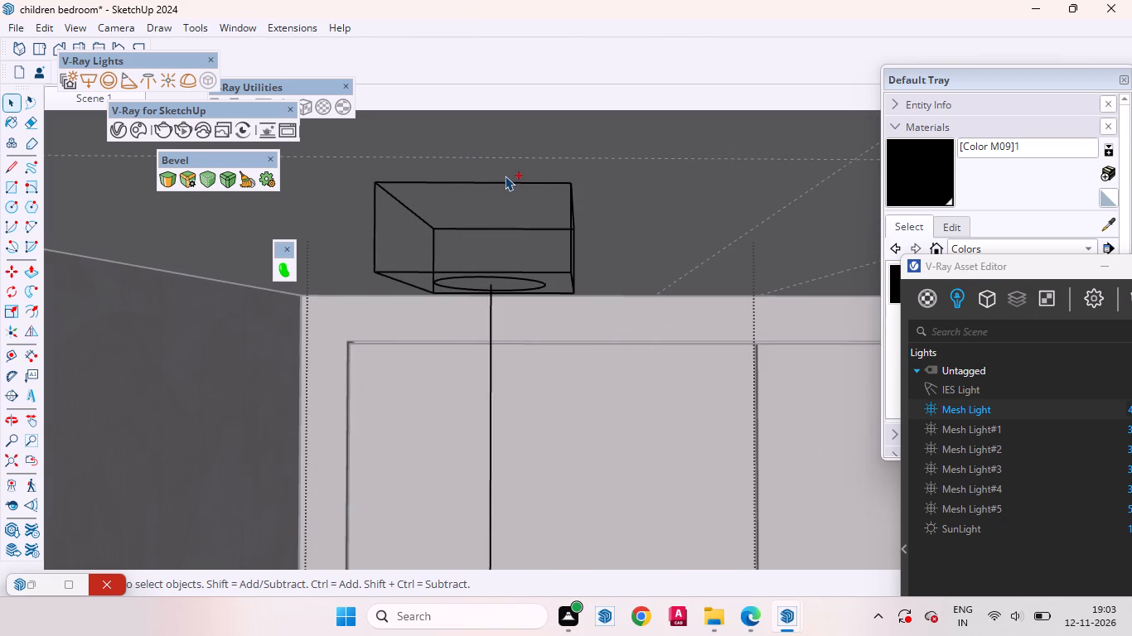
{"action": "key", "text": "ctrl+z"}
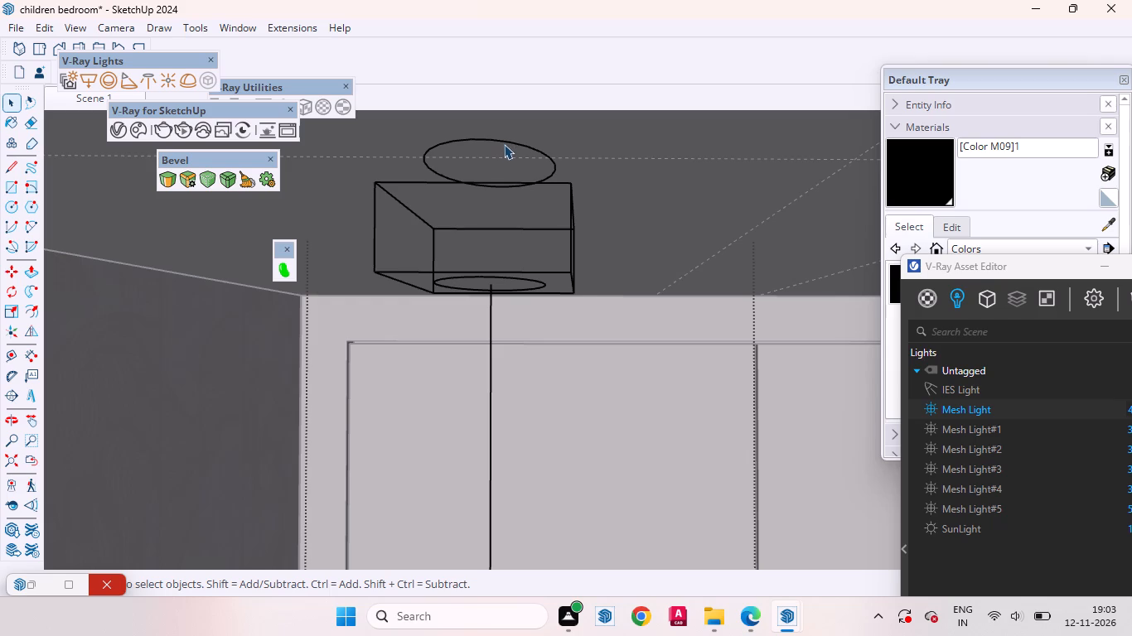
Erase the leftover circle outline above the corner IES light and close the downlight group.
{"action": "left_click", "coordinate": [504, 144]}
{"action": "right_click", "coordinate": [504, 144]}
{"action": "left_click", "coordinate": [535, 171]}
{"action": "scroll", "coordinate": [526, 244], "scroll_direction": "down", "scroll_amount": 3}
{"action": "scroll", "coordinate": [526, 246], "scroll_direction": "up", "scroll_amount": 1}
{"action": "scroll", "coordinate": [482, 213], "scroll_direction": "down", "scroll_amount": 5}
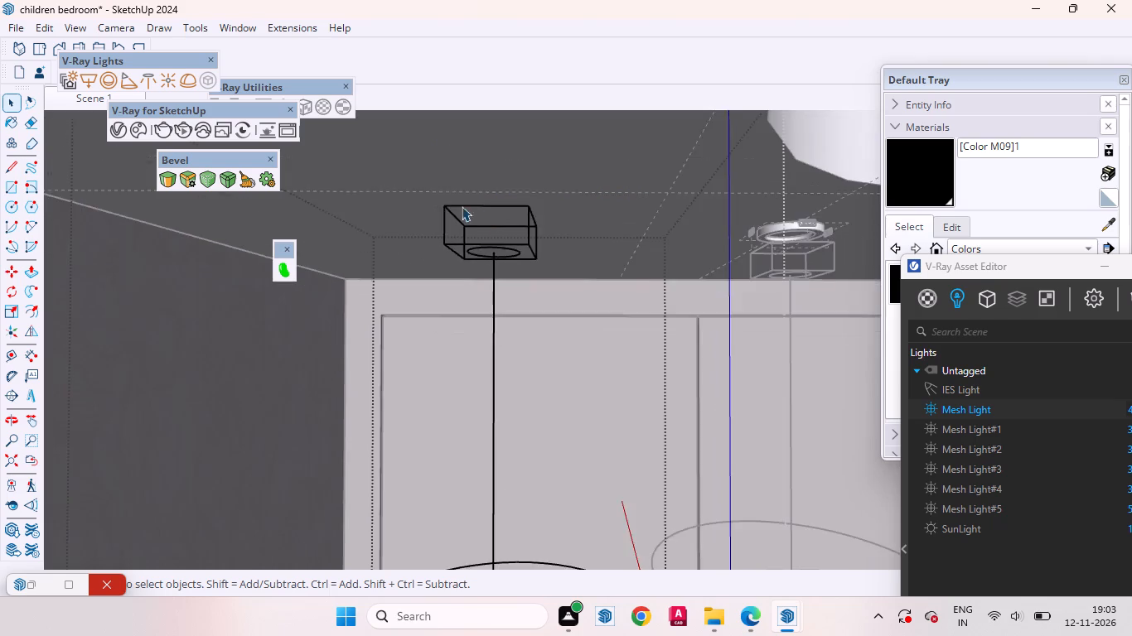
{"action": "scroll", "coordinate": [462, 206], "scroll_direction": "down", "scroll_amount": 12}
{"action": "scroll", "coordinate": [496, 214], "scroll_direction": "up", "scroll_amount": 1}
{"action": "scroll", "coordinate": [496, 214], "scroll_direction": "down", "scroll_amount": 1}
{"action": "scroll", "coordinate": [496, 214], "scroll_direction": "up", "scroll_amount": 1}
{"action": "scroll", "coordinate": [477, 217], "scroll_direction": "down", "scroll_amount": 17}
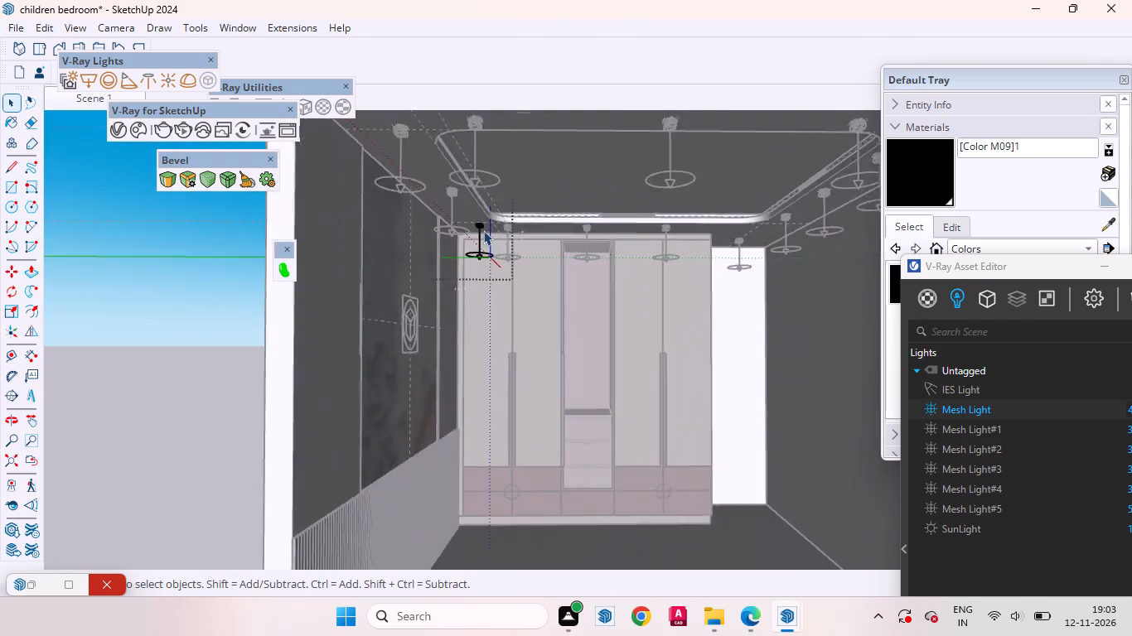
{"action": "scroll", "coordinate": [483, 230], "scroll_direction": "down", "scroll_amount": 8}
{"action": "left_click", "coordinate": [306, 308]}
Raise the IES light in the wardrobe and feature-wall corner slightly along the blue axis, leaving the ceiling recess in place.
{"action": "scroll", "coordinate": [696, 229], "scroll_direction": "up", "scroll_amount": 5}
{"action": "middle_click_drag", "start_coordinate": [611, 253], "coordinate": [475, 191]}
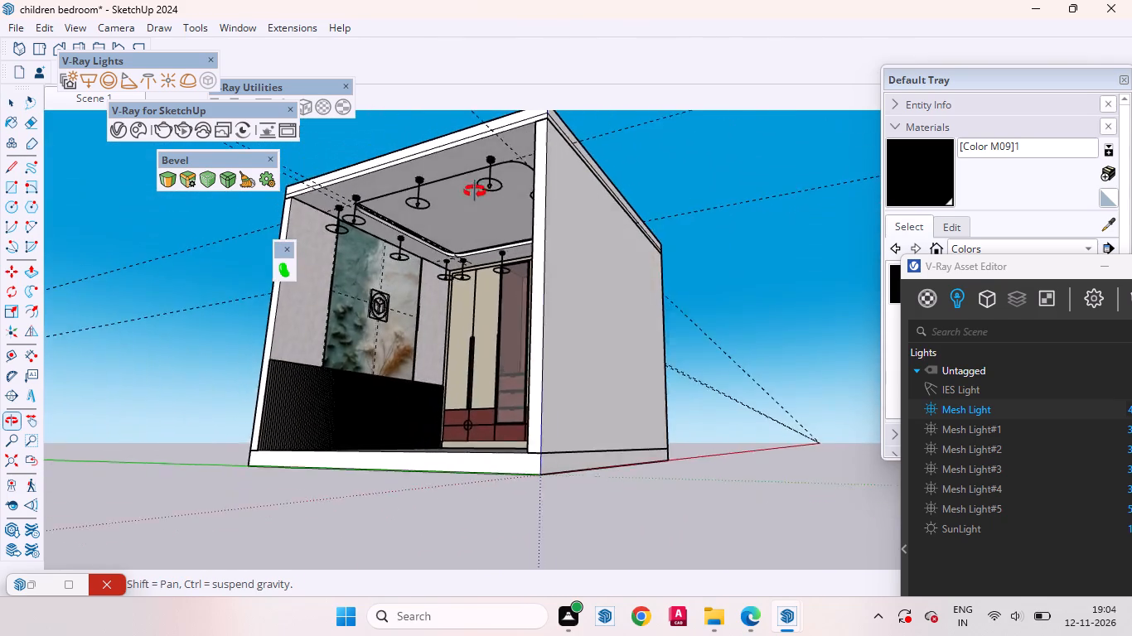
{"action": "middle_click_drag", "start_coordinate": [475, 191], "coordinate": [615, 196]}
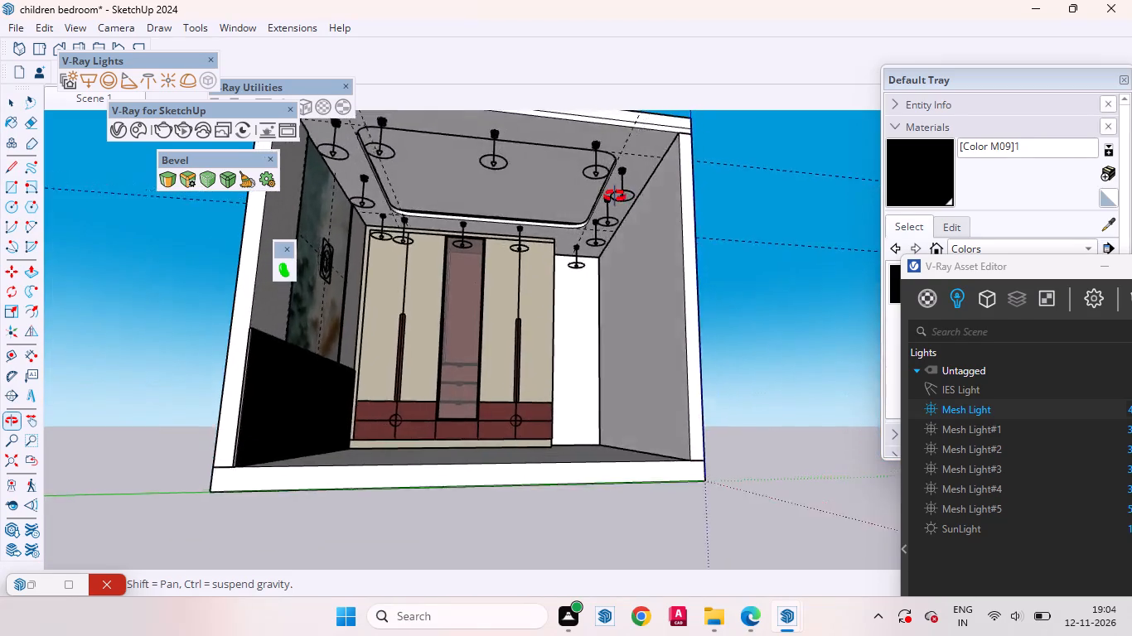
{"action": "middle_click_drag", "start_coordinate": [615, 196], "coordinate": [544, 236]}
{"action": "scroll", "coordinate": [418, 248], "scroll_direction": "up", "scroll_amount": 8}
{"action": "scroll", "coordinate": [499, 266], "scroll_direction": "down", "scroll_amount": 8}
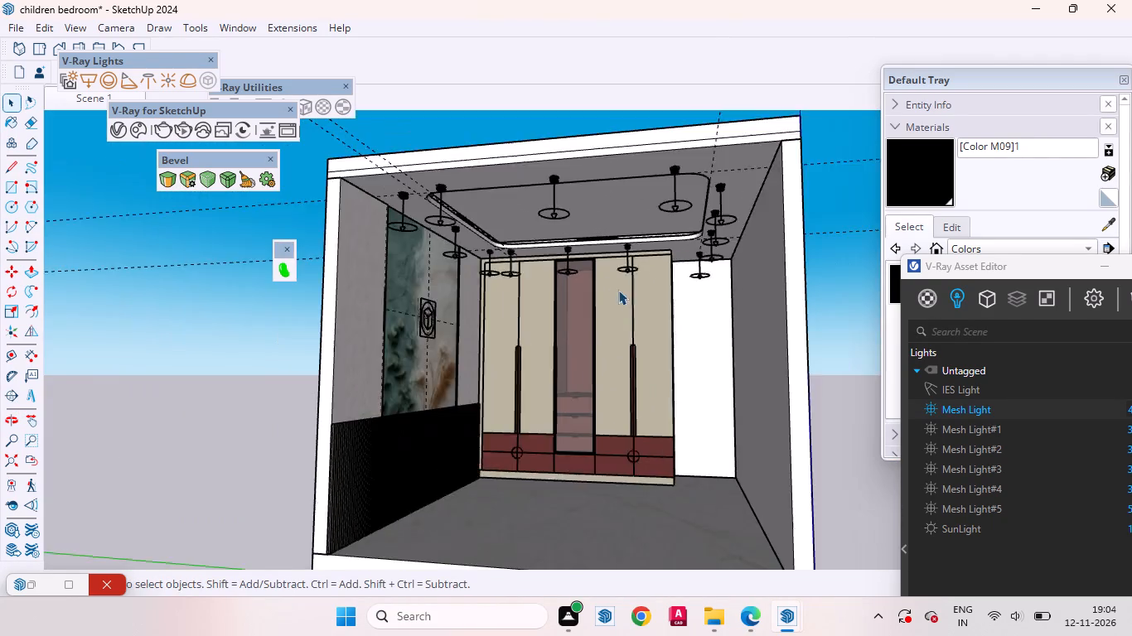
{"action": "middle_click_drag", "start_coordinate": [510, 285], "coordinate": [520, 272]}
{"action": "scroll", "coordinate": [517, 273], "scroll_direction": "up", "scroll_amount": 9}
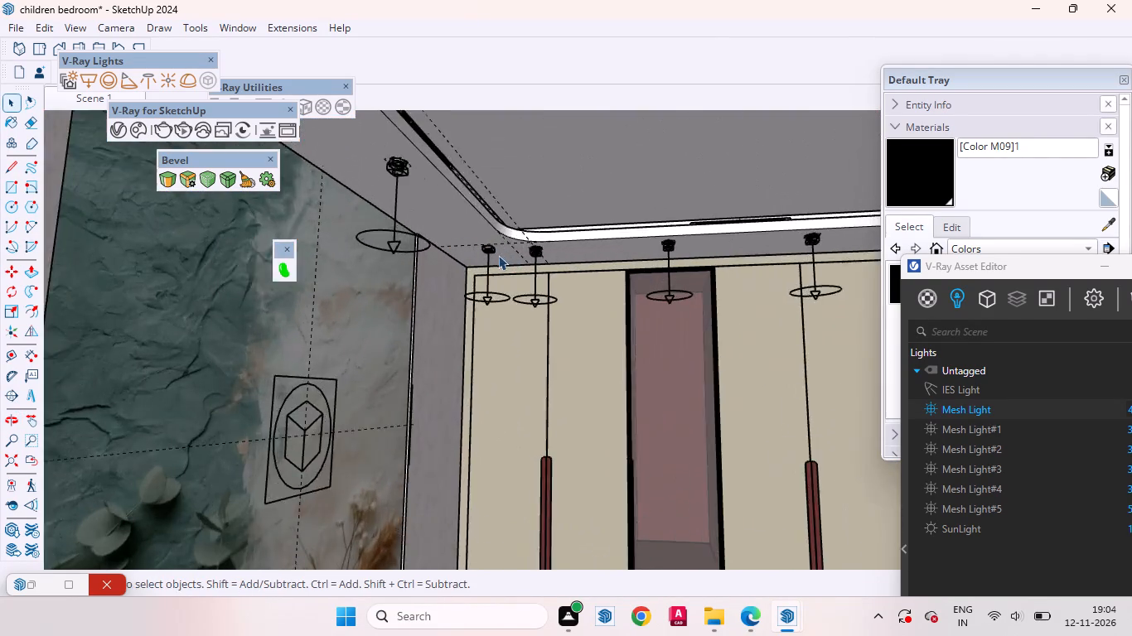
{"action": "middle_click_drag", "start_coordinate": [491, 255], "coordinate": [356, 263]}
{"action": "scroll", "coordinate": [487, 255], "scroll_direction": "up", "scroll_amount": 8}
{"action": "middle_click_drag", "start_coordinate": [492, 263], "coordinate": [322, 230]}
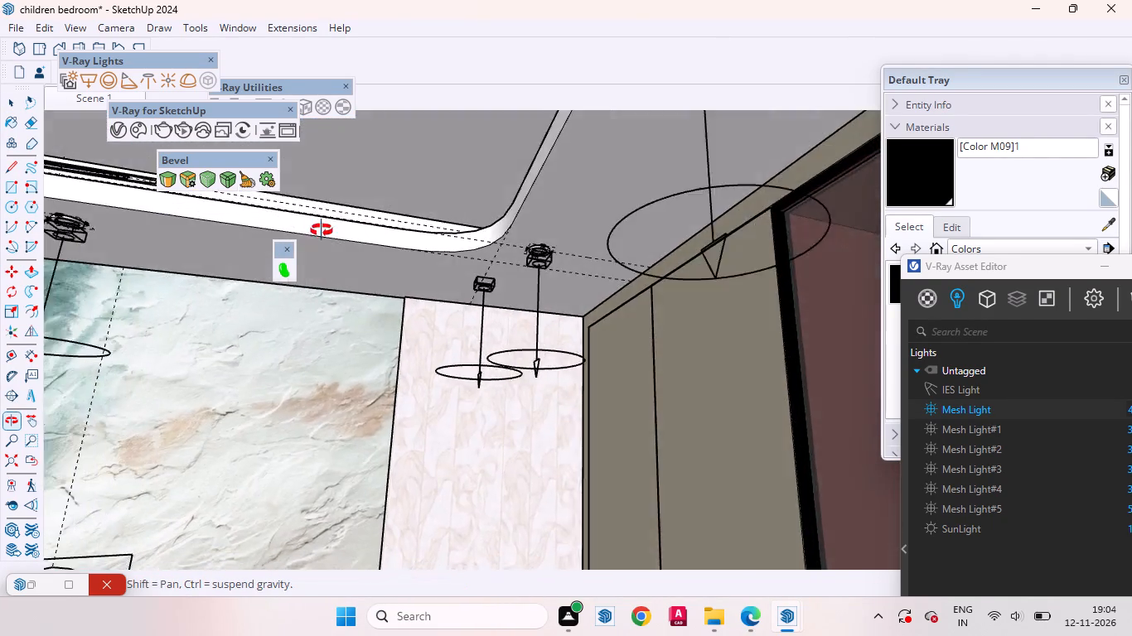
{"action": "middle_click_drag", "start_coordinate": [322, 230], "coordinate": [723, 209]}
{"action": "scroll", "coordinate": [586, 223], "scroll_direction": "up", "scroll_amount": 4}
{"action": "middle_click_drag", "start_coordinate": [543, 238], "coordinate": [554, 268]}
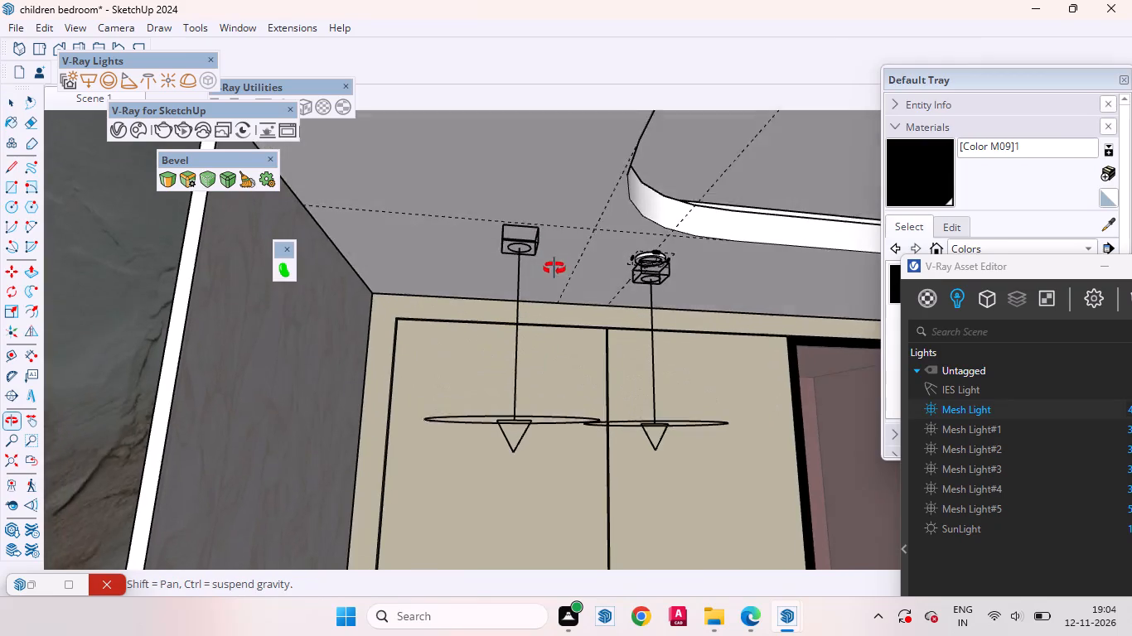
{"action": "middle_click_drag", "start_coordinate": [554, 268], "coordinate": [555, 288]}
{"action": "key", "text": "m"}
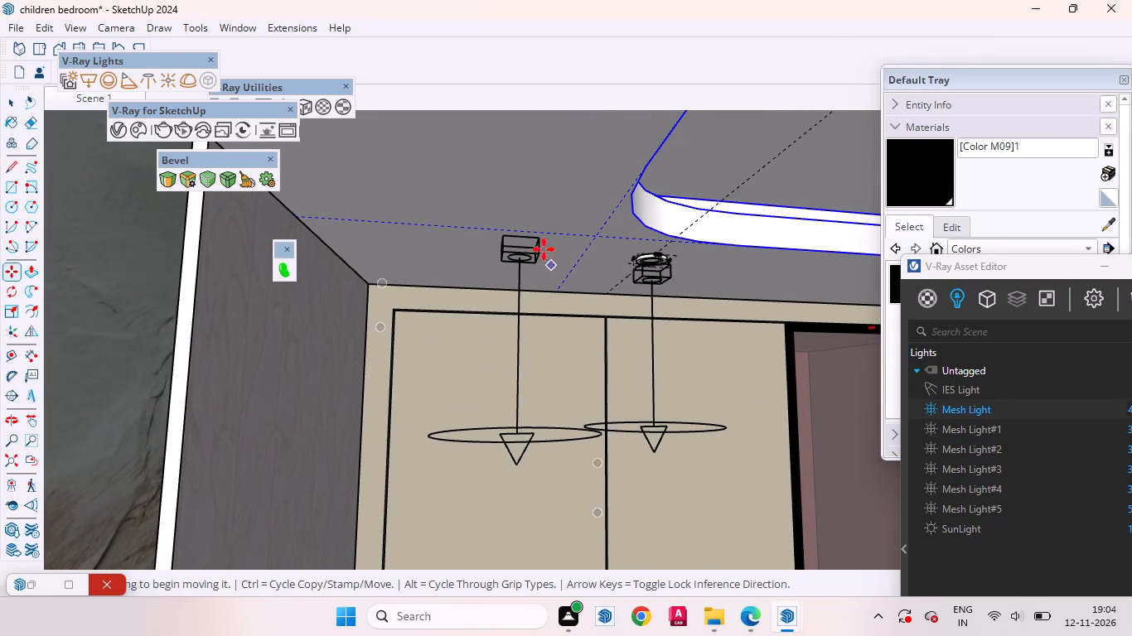
{"action": "left_click", "coordinate": [539, 247]}
{"action": "left_click", "coordinate": [538, 231]}
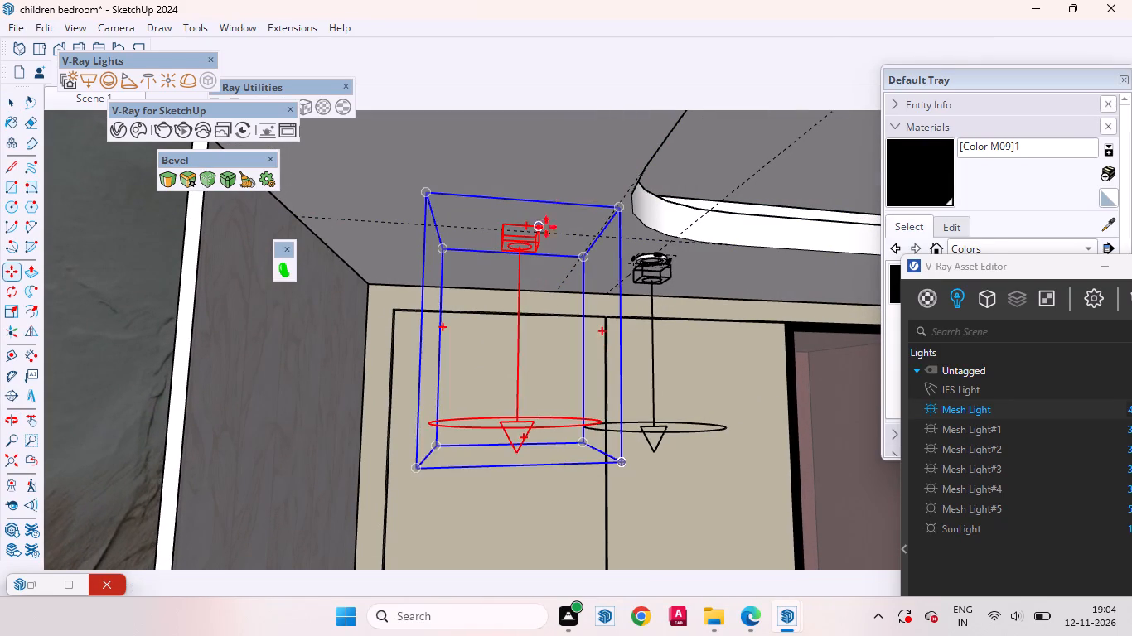
{"action": "left_click", "coordinate": [562, 200]}
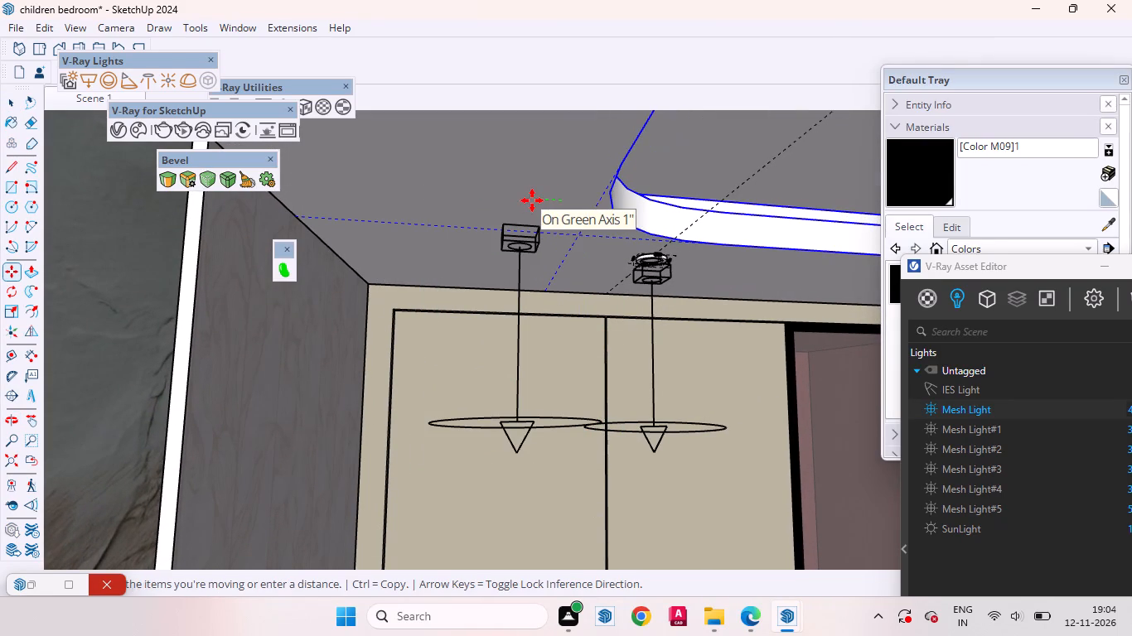
{"action": "key", "text": "ctrl+z"}
Move the corner IES light along the green axis, away from the neighbouring downlight and closer to the feature wall.
{"action": "left_click", "coordinate": [531, 248]}
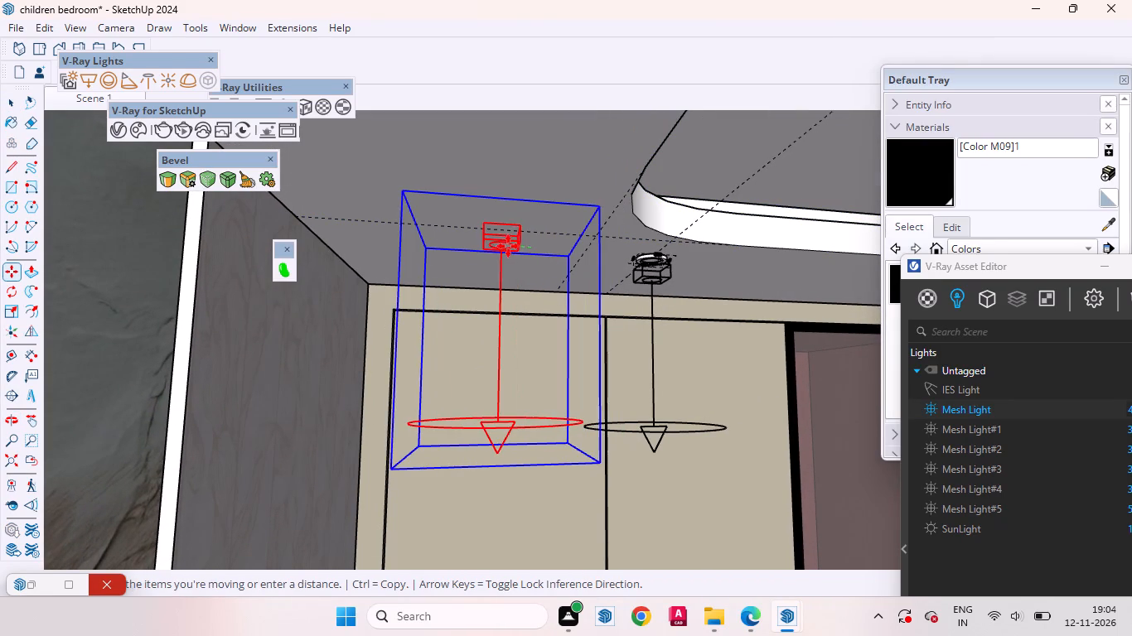
{"action": "left_click", "coordinate": [472, 245]}
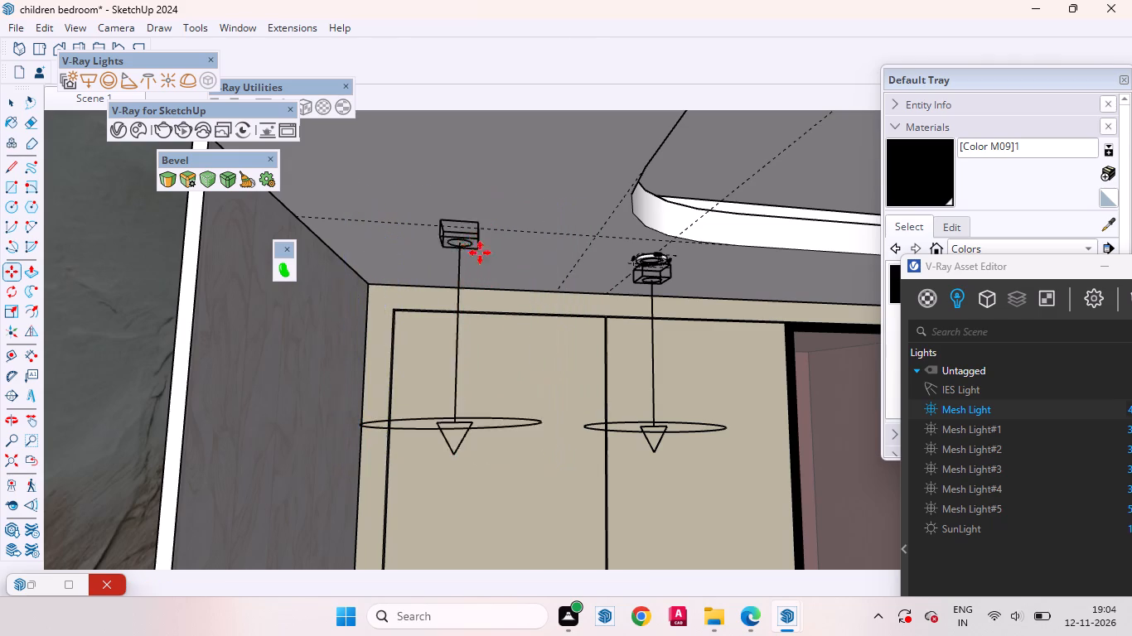
{"action": "key", "text": "space"}
Return to Scene 1 and hide the V-Ray light widgets in the model.
{"action": "scroll", "coordinate": [510, 333], "scroll_direction": "down", "scroll_amount": 4}
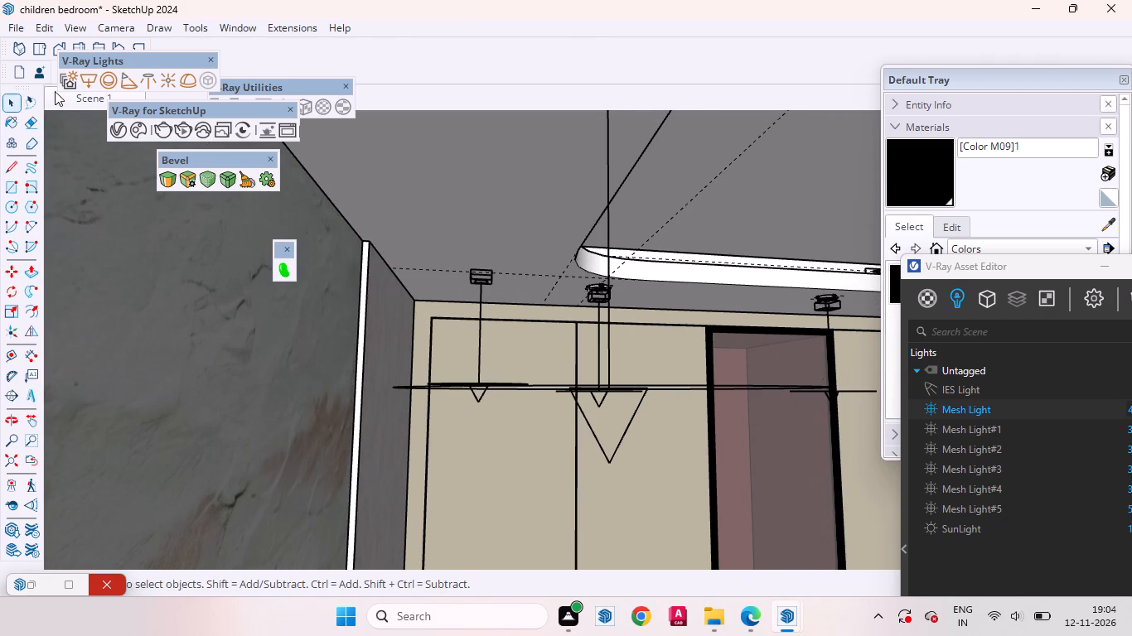
{"action": "left_click", "coordinate": [85, 104]}
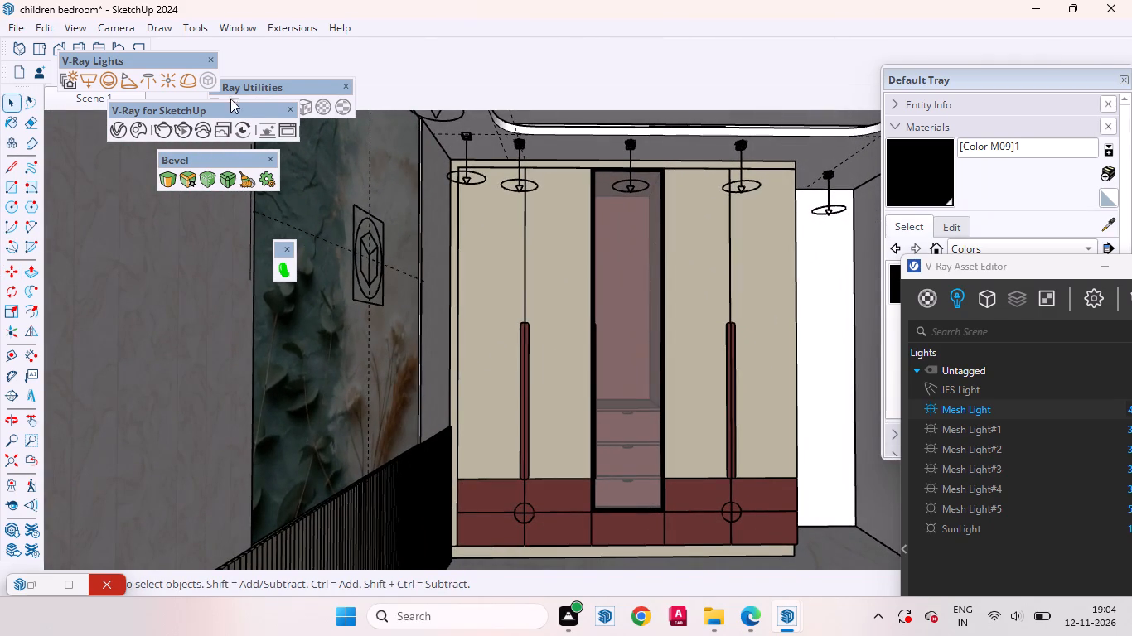
{"action": "left_click_drag", "start_coordinate": [237, 109], "coordinate": [496, 174]}
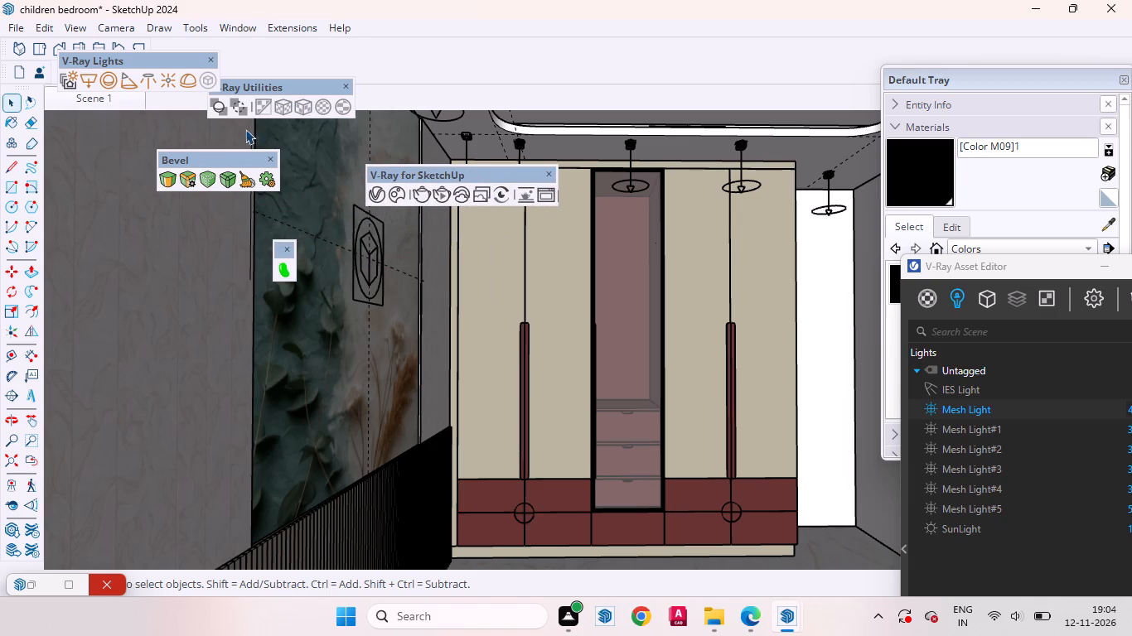
{"action": "left_click", "coordinate": [239, 109]}
{"action": "left_click_drag", "start_coordinate": [491, 174], "coordinate": [278, 165]}
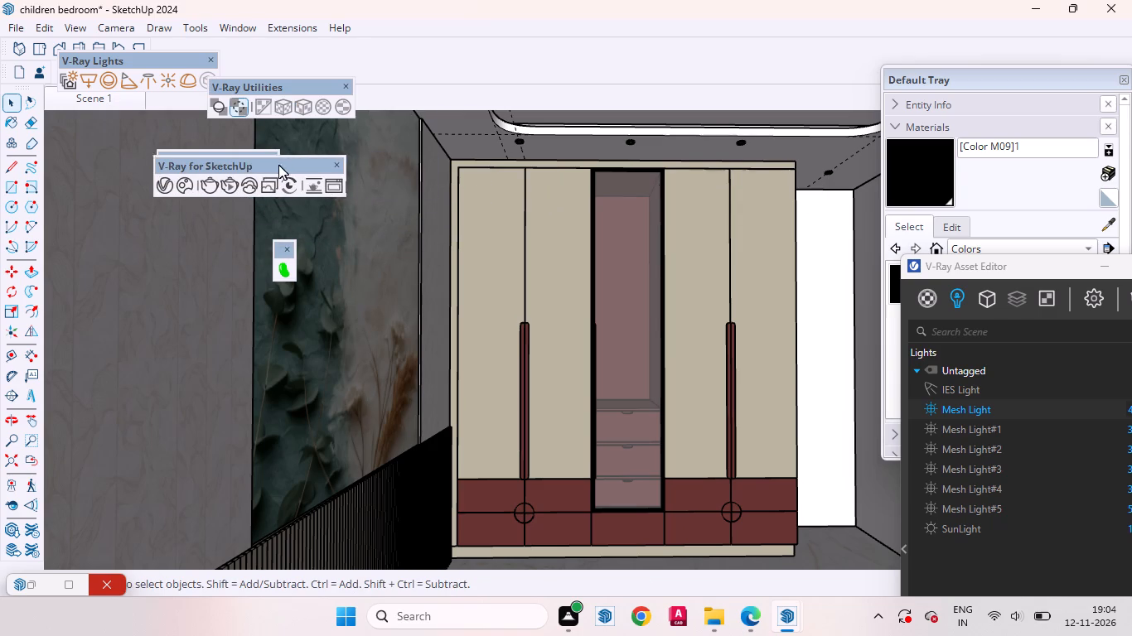
{"action": "left_click_drag", "start_coordinate": [278, 165], "coordinate": [275, 166]}
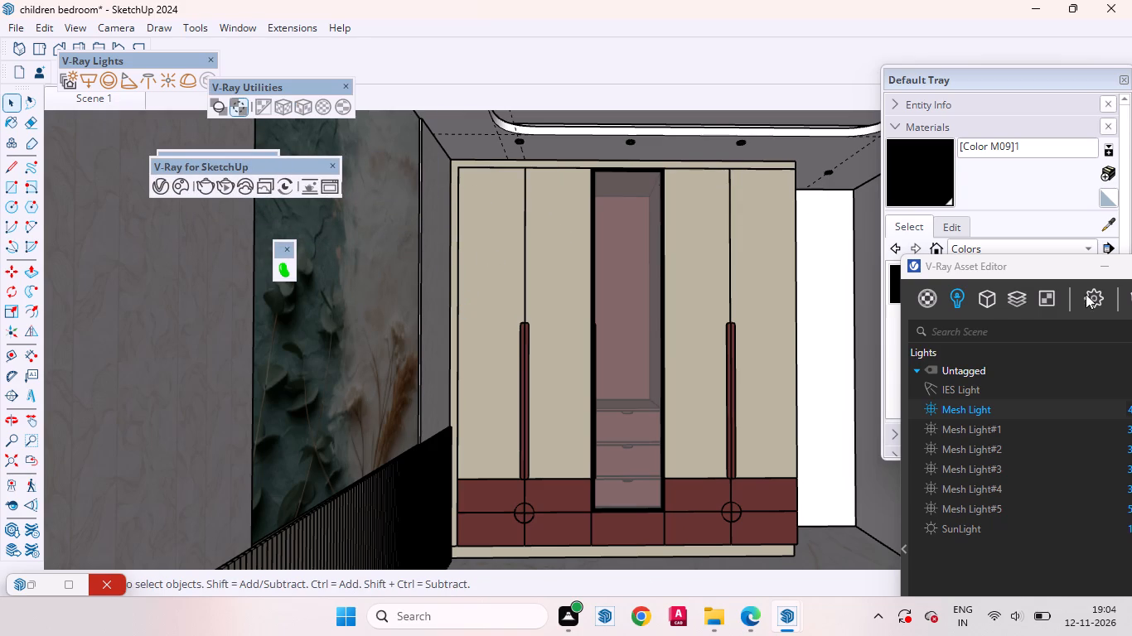
In the V-Ray render settings, raise the progressive render quality to High.
{"action": "left_click_drag", "start_coordinate": [1028, 264], "coordinate": [549, 137]}
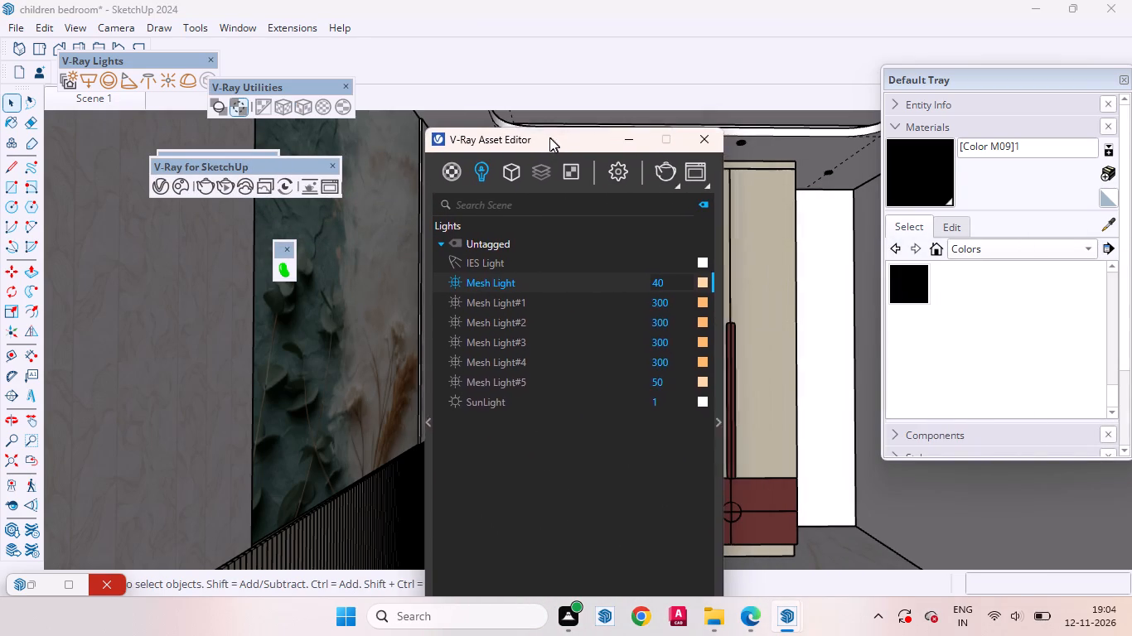
{"action": "left_click_drag", "start_coordinate": [549, 137], "coordinate": [443, 108]}
{"action": "left_click", "coordinate": [504, 137]}
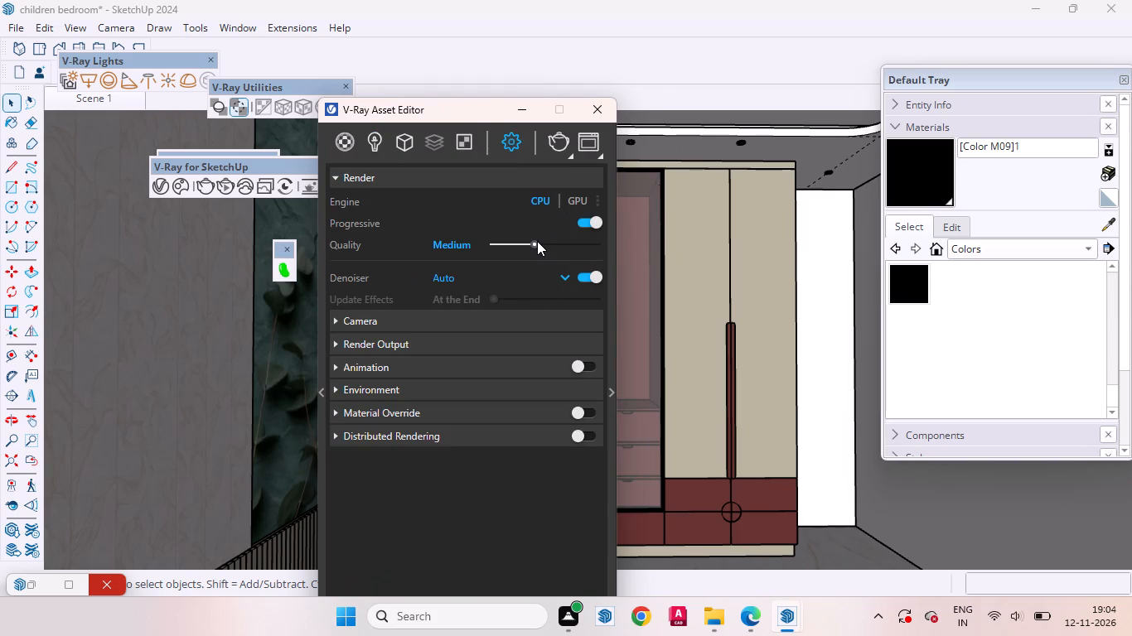
{"action": "left_click_drag", "start_coordinate": [536, 240], "coordinate": [549, 239]}
{"action": "left_click", "coordinate": [559, 239]}
{"action": "left_click_drag", "start_coordinate": [554, 240], "coordinate": [562, 240]}
{"action": "left_click_drag", "start_coordinate": [555, 243], "coordinate": [565, 243]}
{"action": "left_click_drag", "start_coordinate": [555, 243], "coordinate": [573, 243]}
Review the V-Ray camera and render output settings, and run a test render of Scene 1, stopping it early.
{"action": "left_click", "coordinate": [375, 325]}
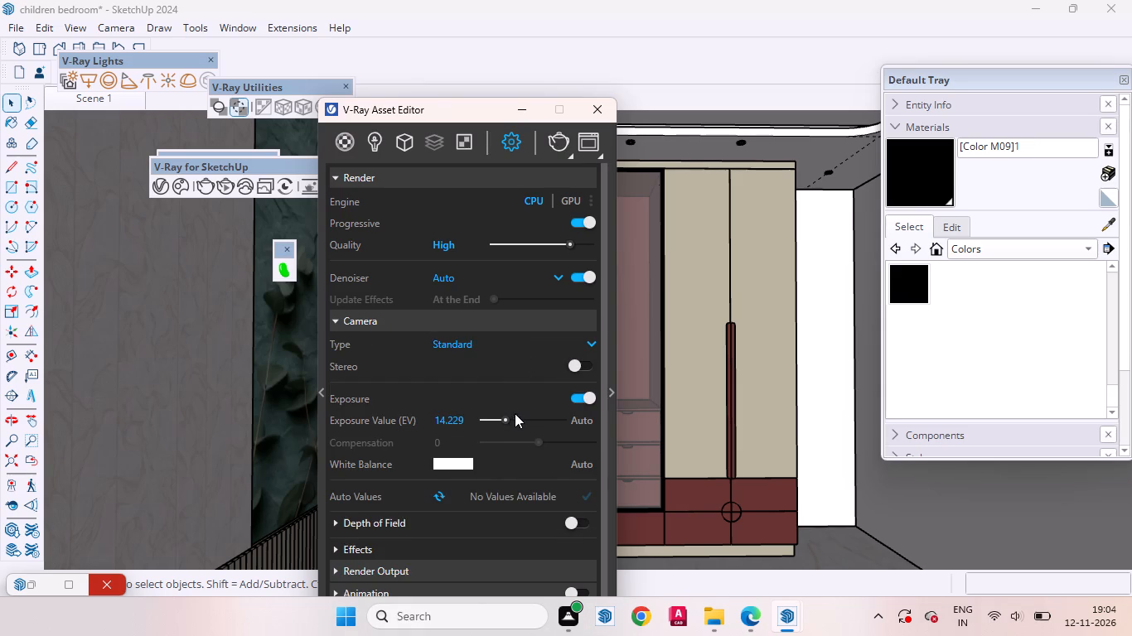
{"action": "scroll", "coordinate": [513, 426], "scroll_direction": "down", "scroll_amount": 4}
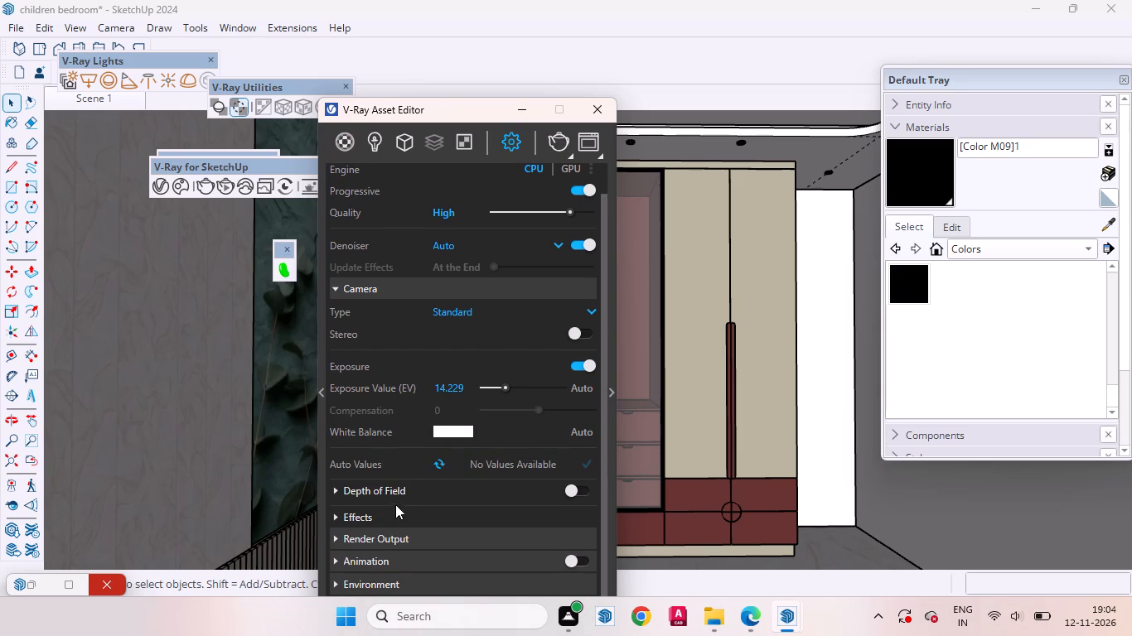
{"action": "left_click", "coordinate": [410, 537]}
{"action": "scroll", "coordinate": [516, 445], "scroll_direction": "down", "scroll_amount": 2}
{"action": "scroll", "coordinate": [571, 296], "scroll_direction": "up", "scroll_amount": 2}
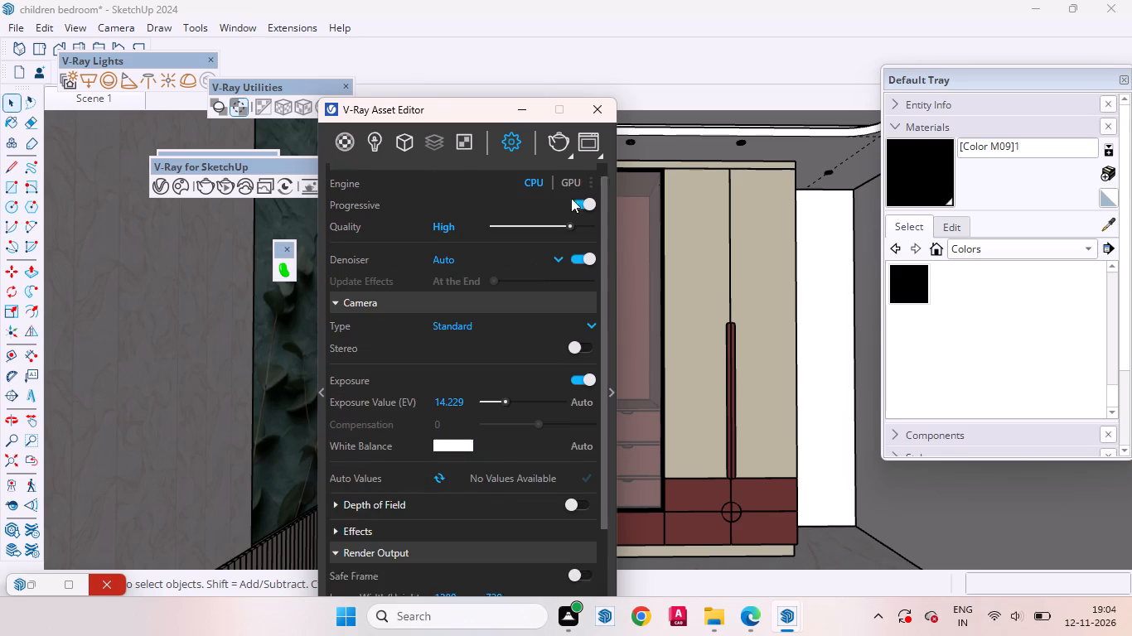
{"action": "left_click", "coordinate": [556, 143]}
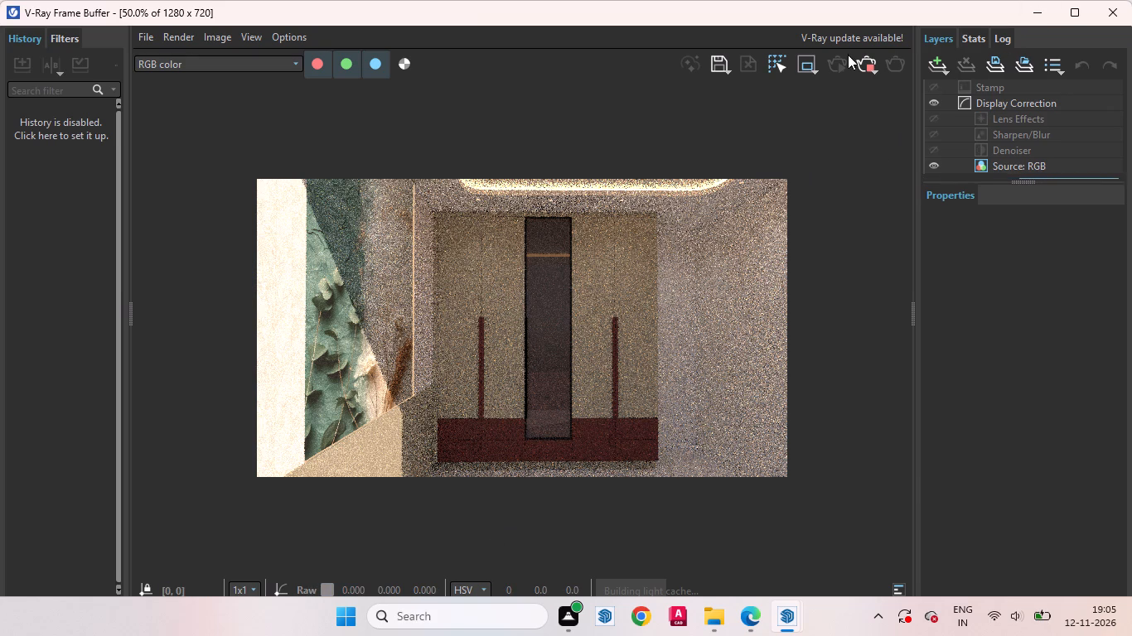
{"action": "left_click", "coordinate": [869, 62]}
{"action": "left_click", "coordinate": [1036, 12]}
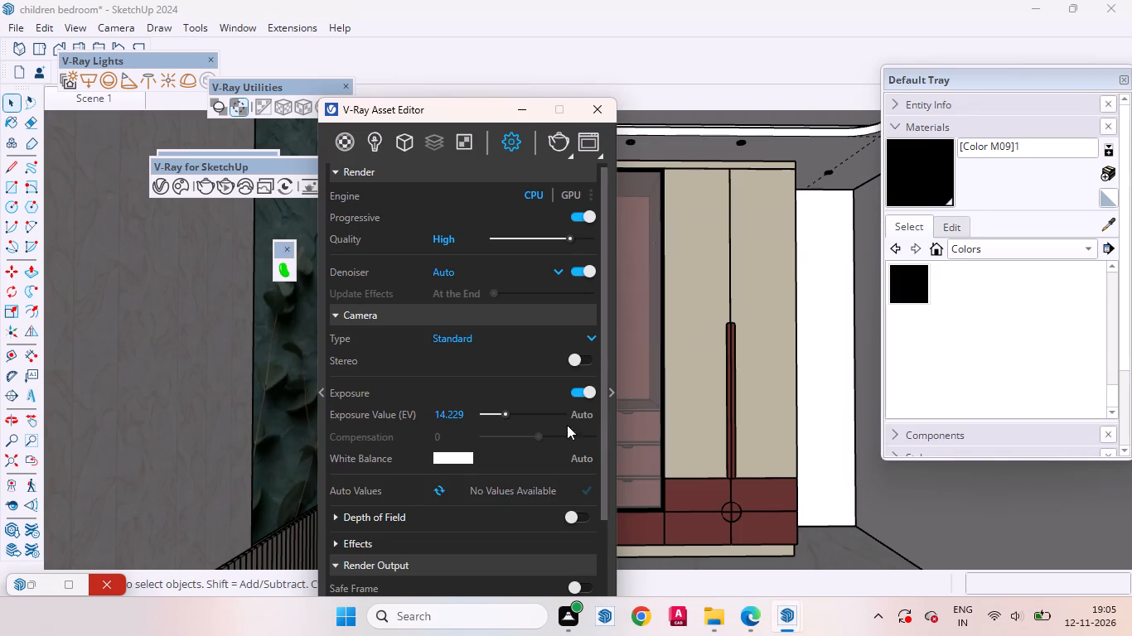
Switch off the SunLight in the V-Ray lights and start a new render.
{"action": "left_click", "coordinate": [380, 139]}
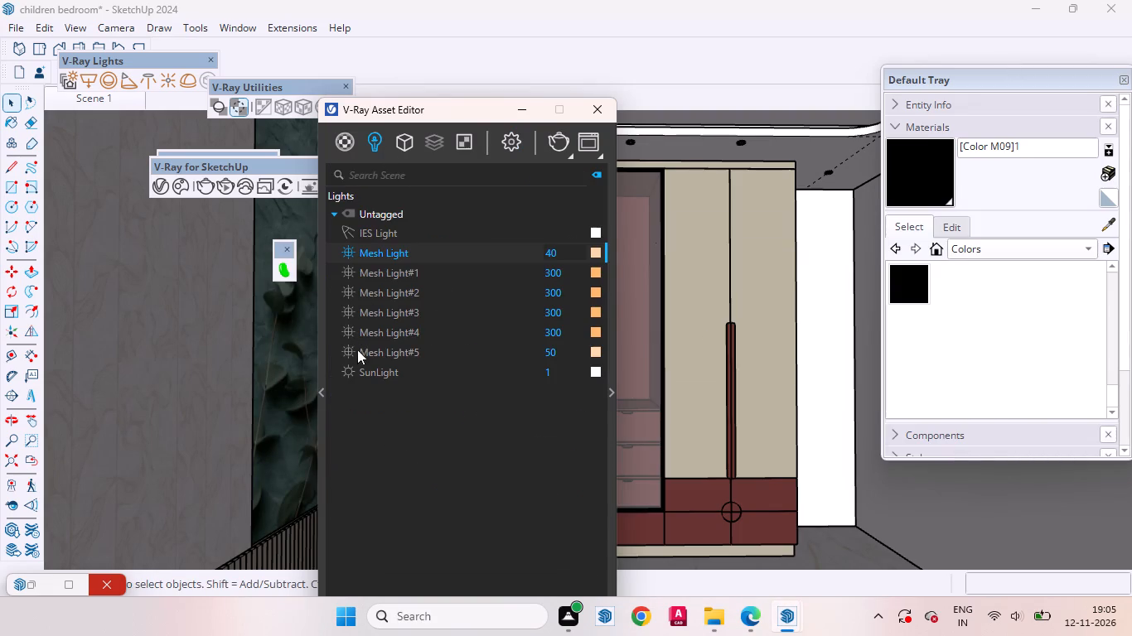
{"action": "left_click", "coordinate": [345, 373]}
{"action": "left_click", "coordinate": [564, 137]}
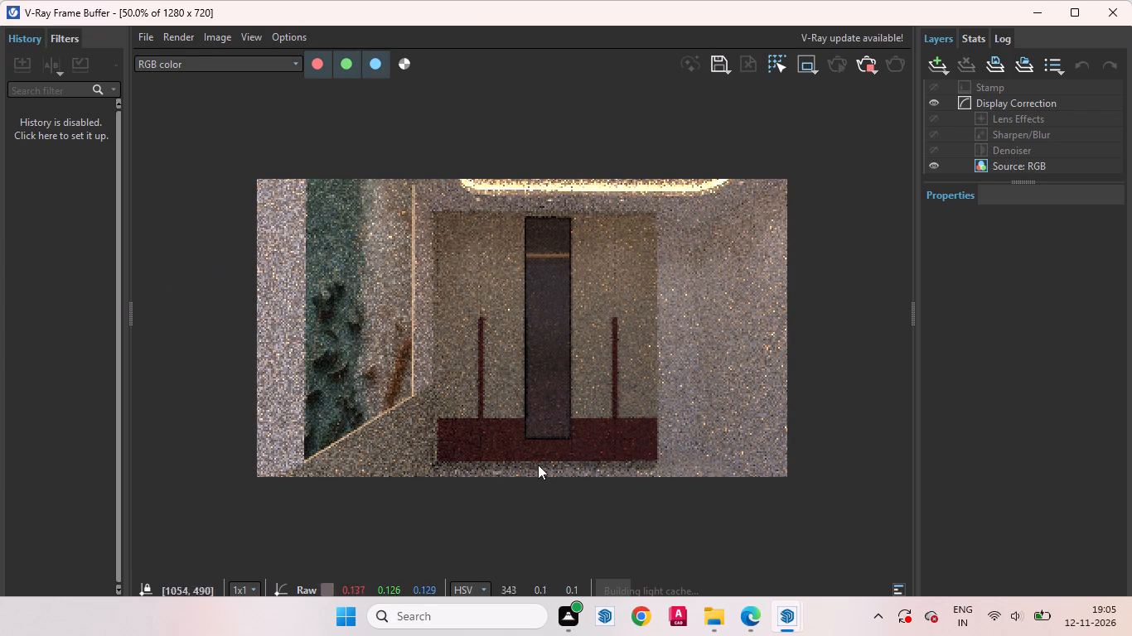
Examine the lighting on the feature wall and wardrobe in the running render, and minimise the frame buffer.
{"action": "scroll", "coordinate": [360, 419], "scroll_direction": "up", "scroll_amount": 1}
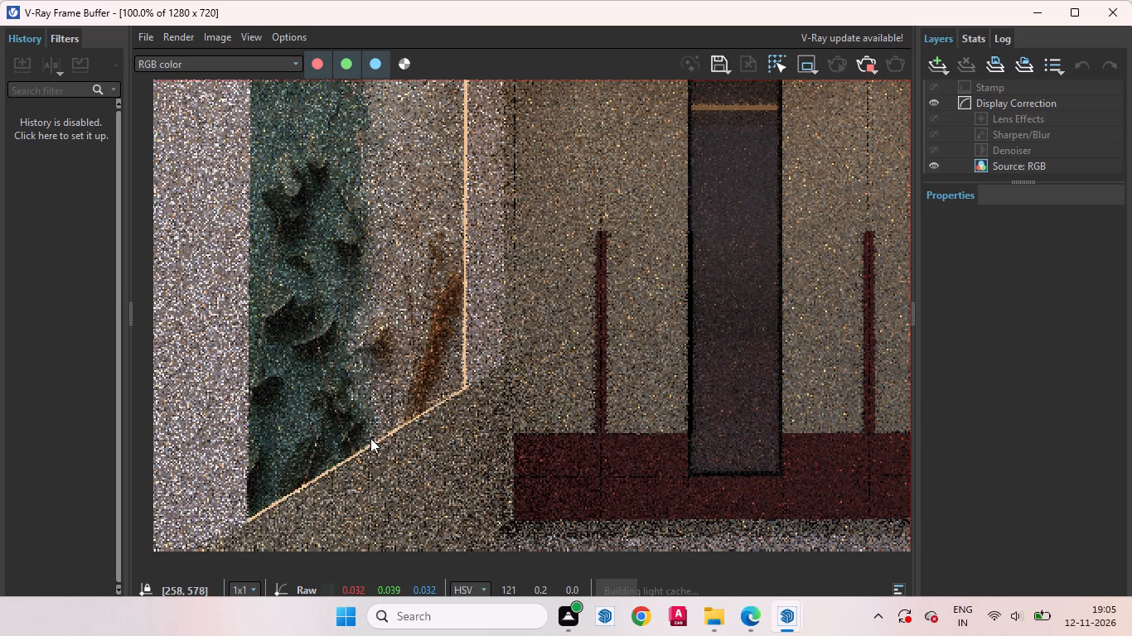
{"action": "scroll", "coordinate": [395, 450], "scroll_direction": "down", "scroll_amount": 1}
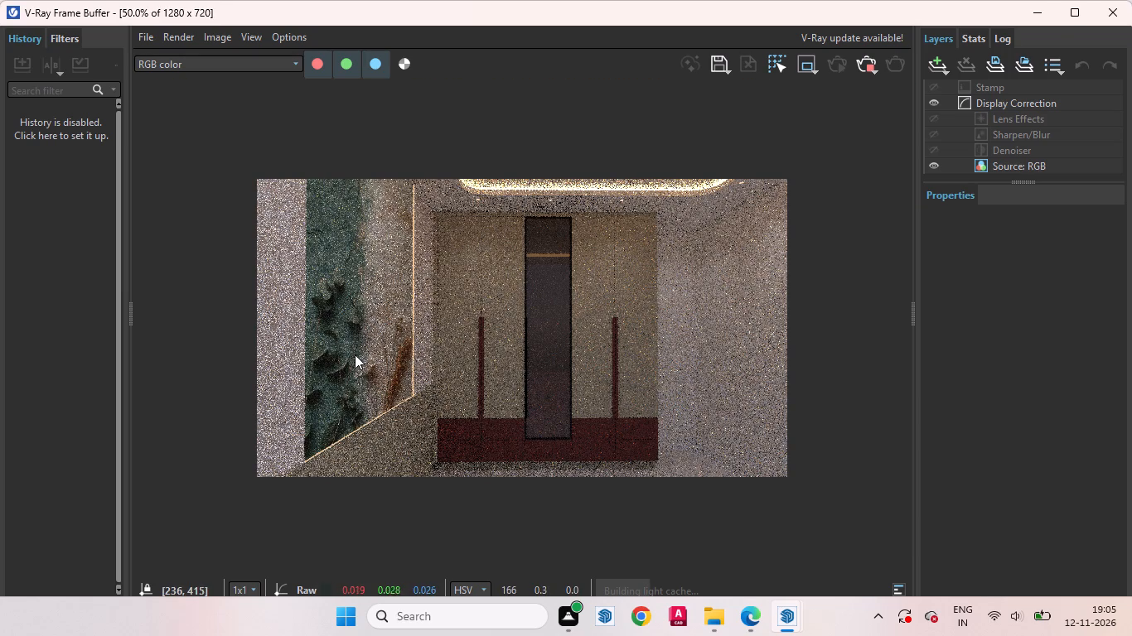
{"action": "scroll", "coordinate": [355, 359], "scroll_direction": "down", "scroll_amount": 1}
{"action": "scroll", "coordinate": [433, 365], "scroll_direction": "up", "scroll_amount": 1}
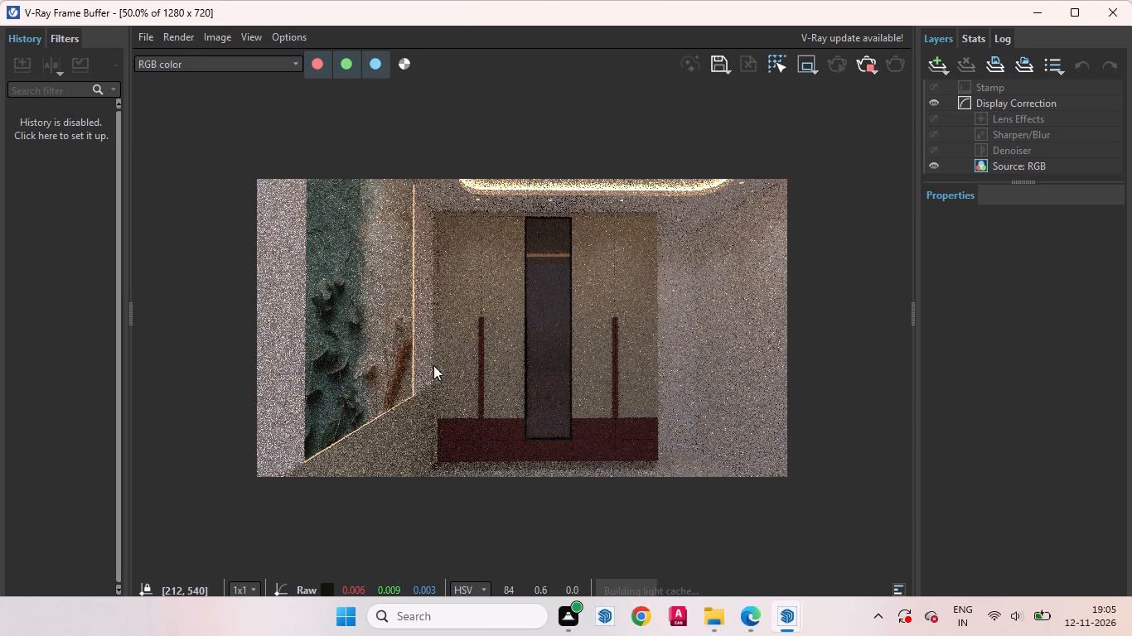
{"action": "scroll", "coordinate": [589, 343], "scroll_direction": "up", "scroll_amount": 1}
{"action": "scroll", "coordinate": [499, 391], "scroll_direction": "down", "scroll_amount": 1}
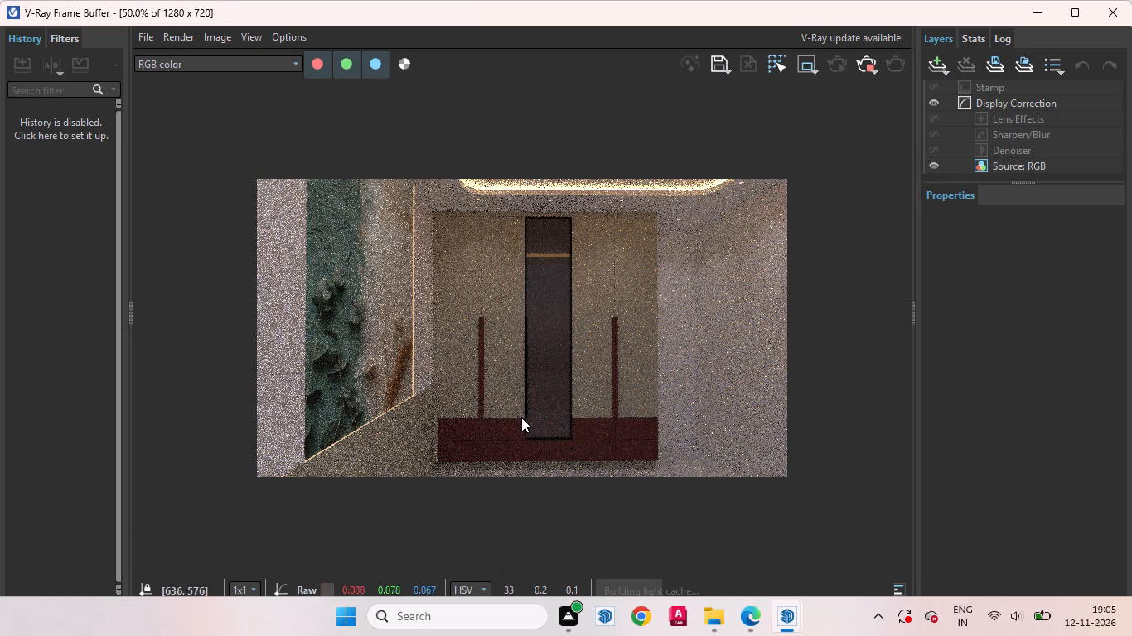
{"action": "scroll", "coordinate": [566, 436], "scroll_direction": "up", "scroll_amount": 1}
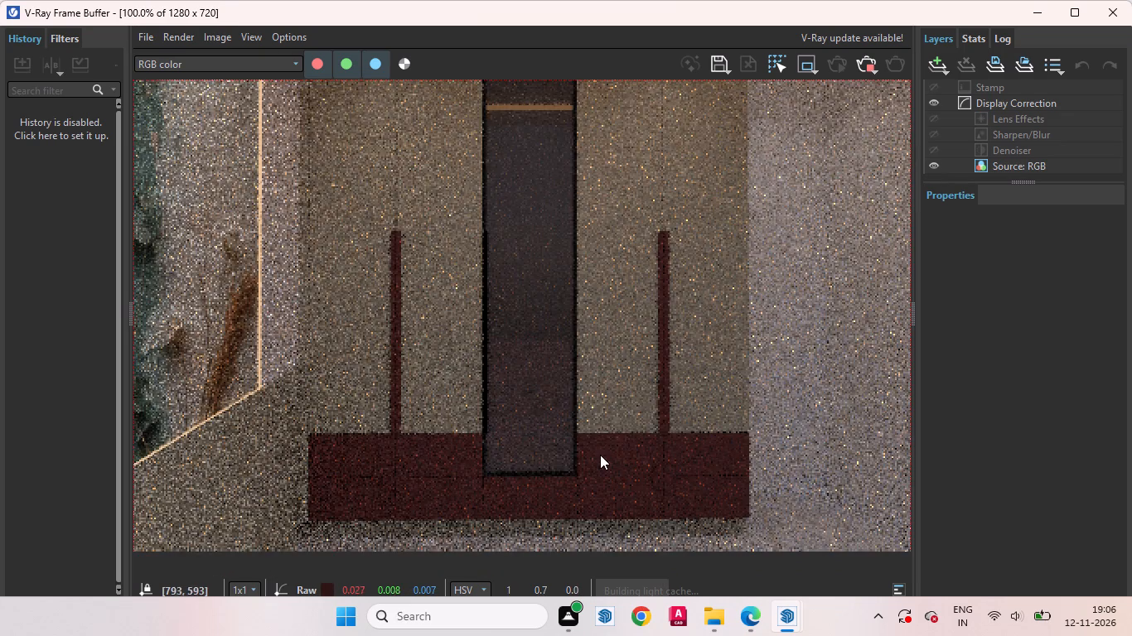
{"action": "scroll", "coordinate": [597, 461], "scroll_direction": "up", "scroll_amount": 2}
{"action": "scroll", "coordinate": [510, 469], "scroll_direction": "down", "scroll_amount": 3}
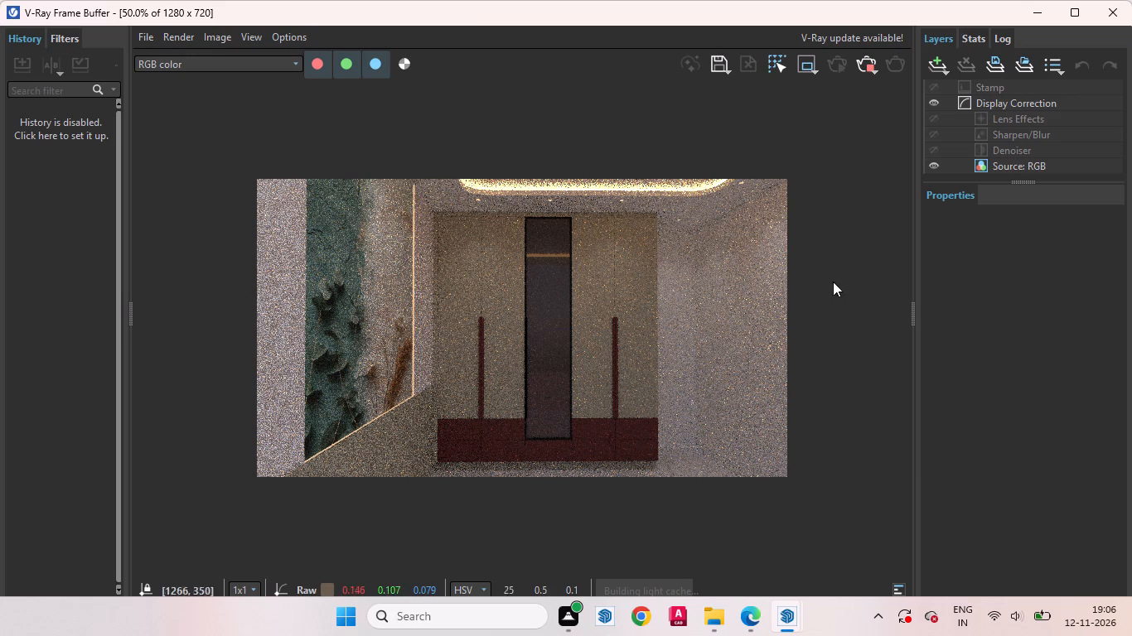
{"action": "left_click", "coordinate": [1038, 14]}
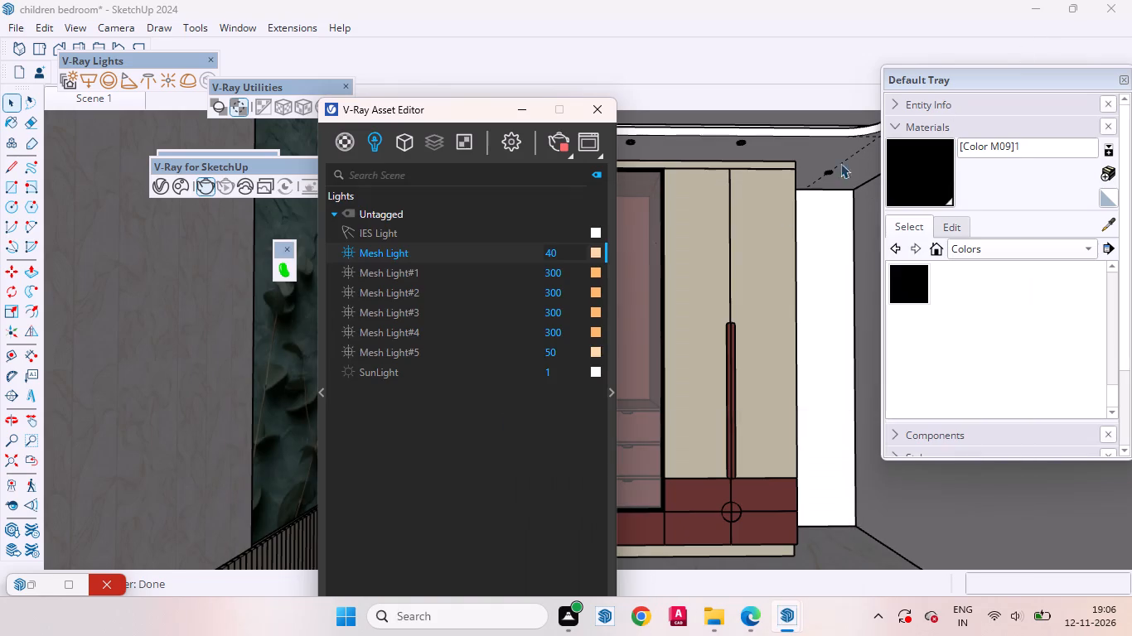